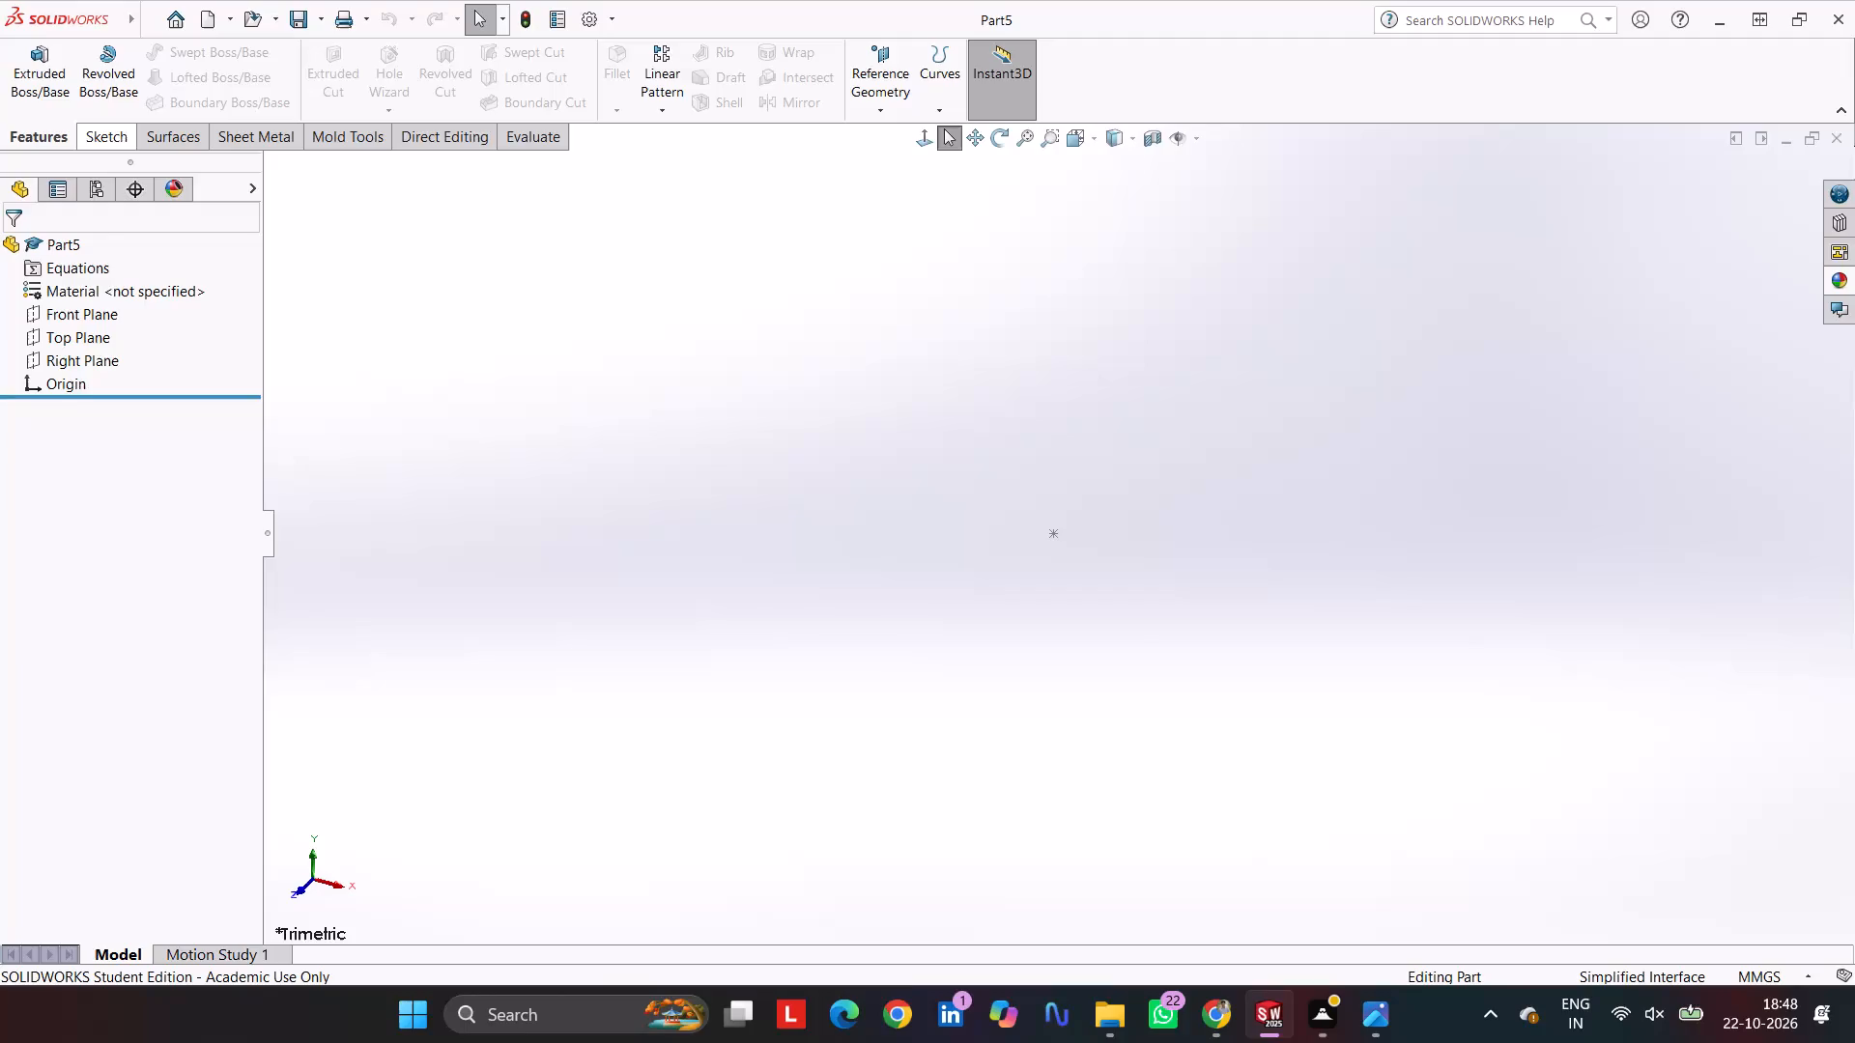
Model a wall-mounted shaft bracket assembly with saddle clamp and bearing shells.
Start a sketch on the Front Plane.
left_click(78, 312)
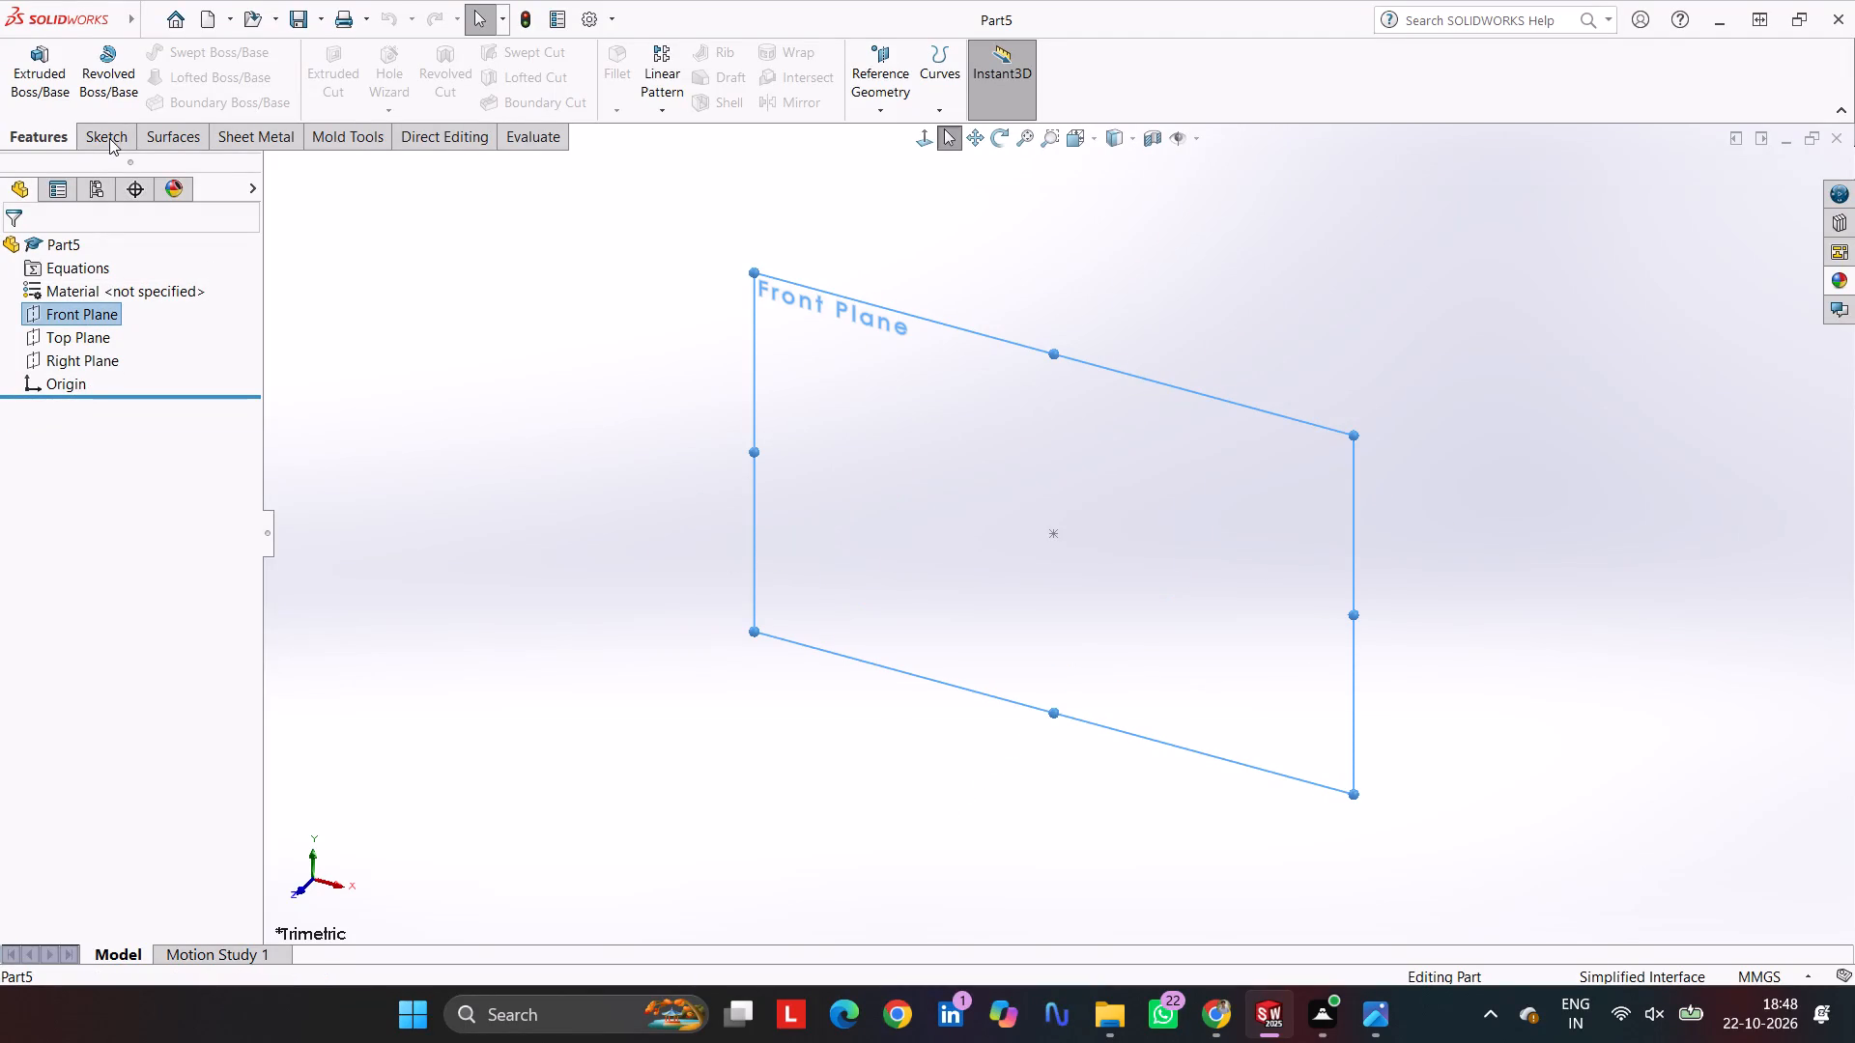
left_click(109, 138)
left_click(19, 68)
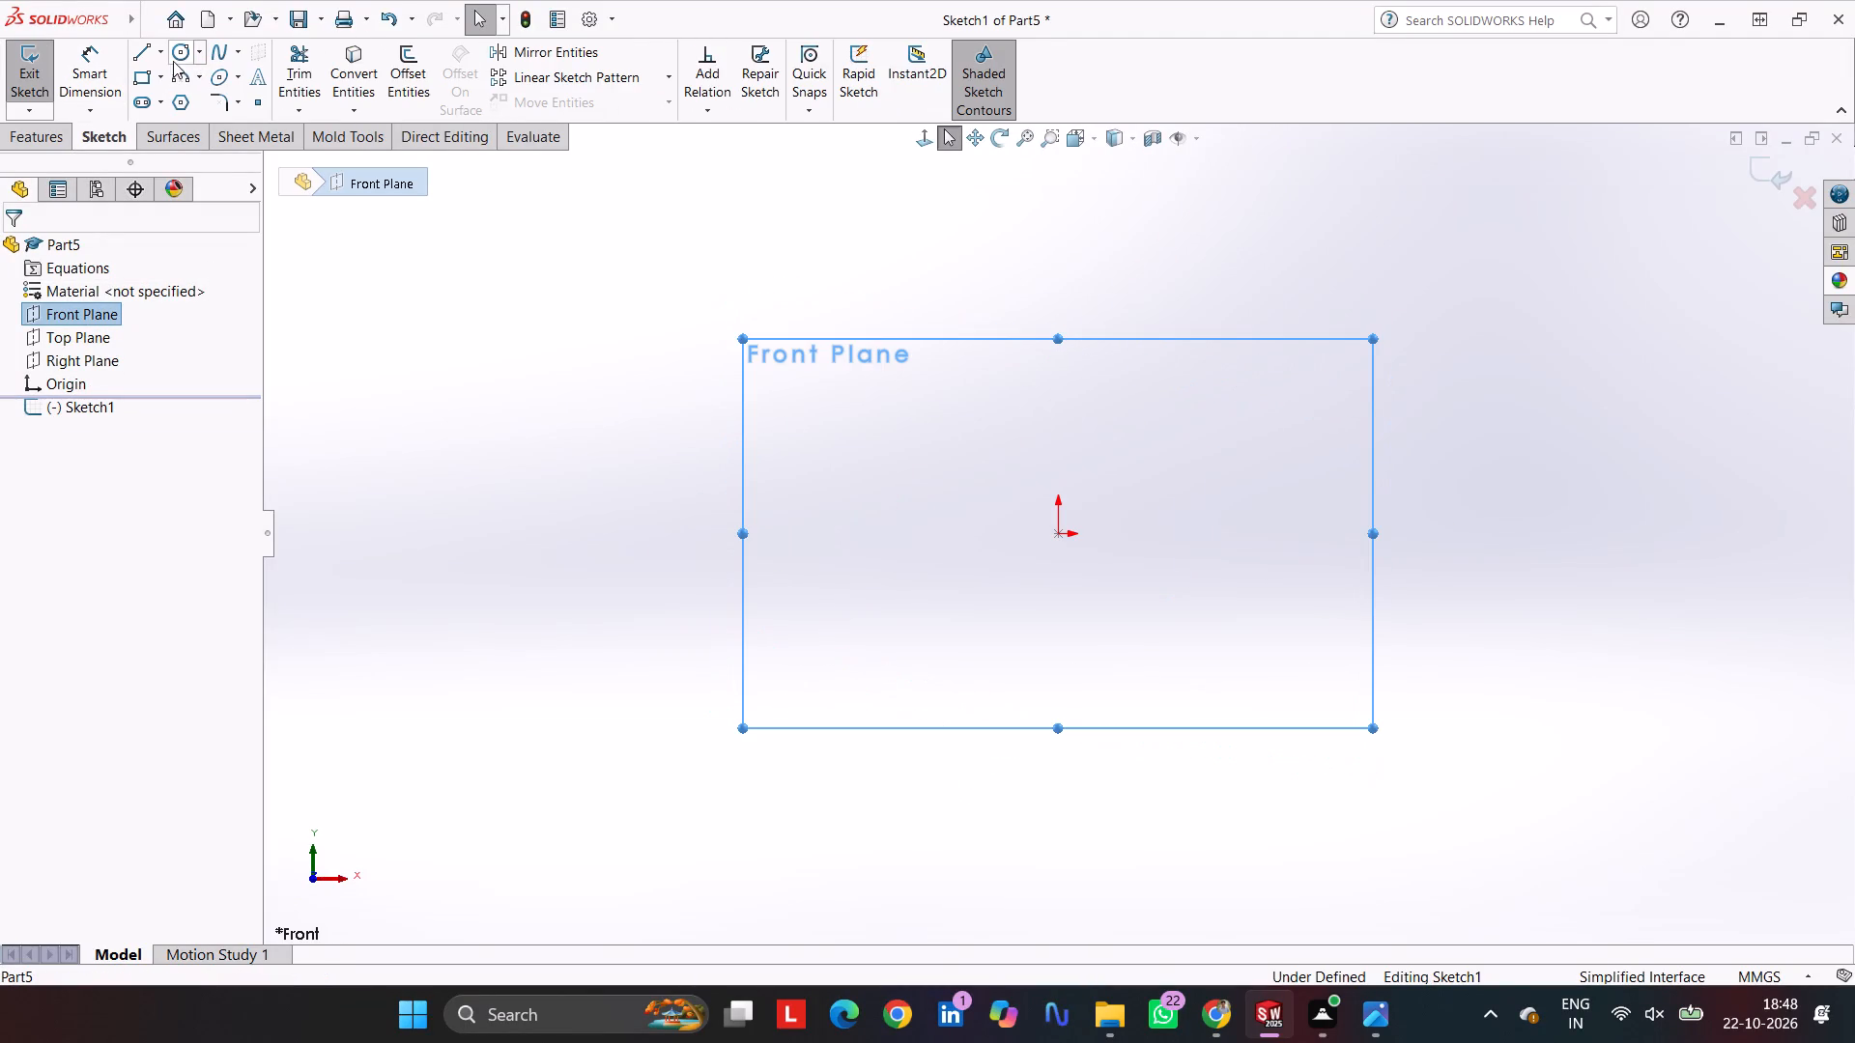
Draw infinite-length horizontal and vertical construction lines through the origin.
left_click(141, 59)
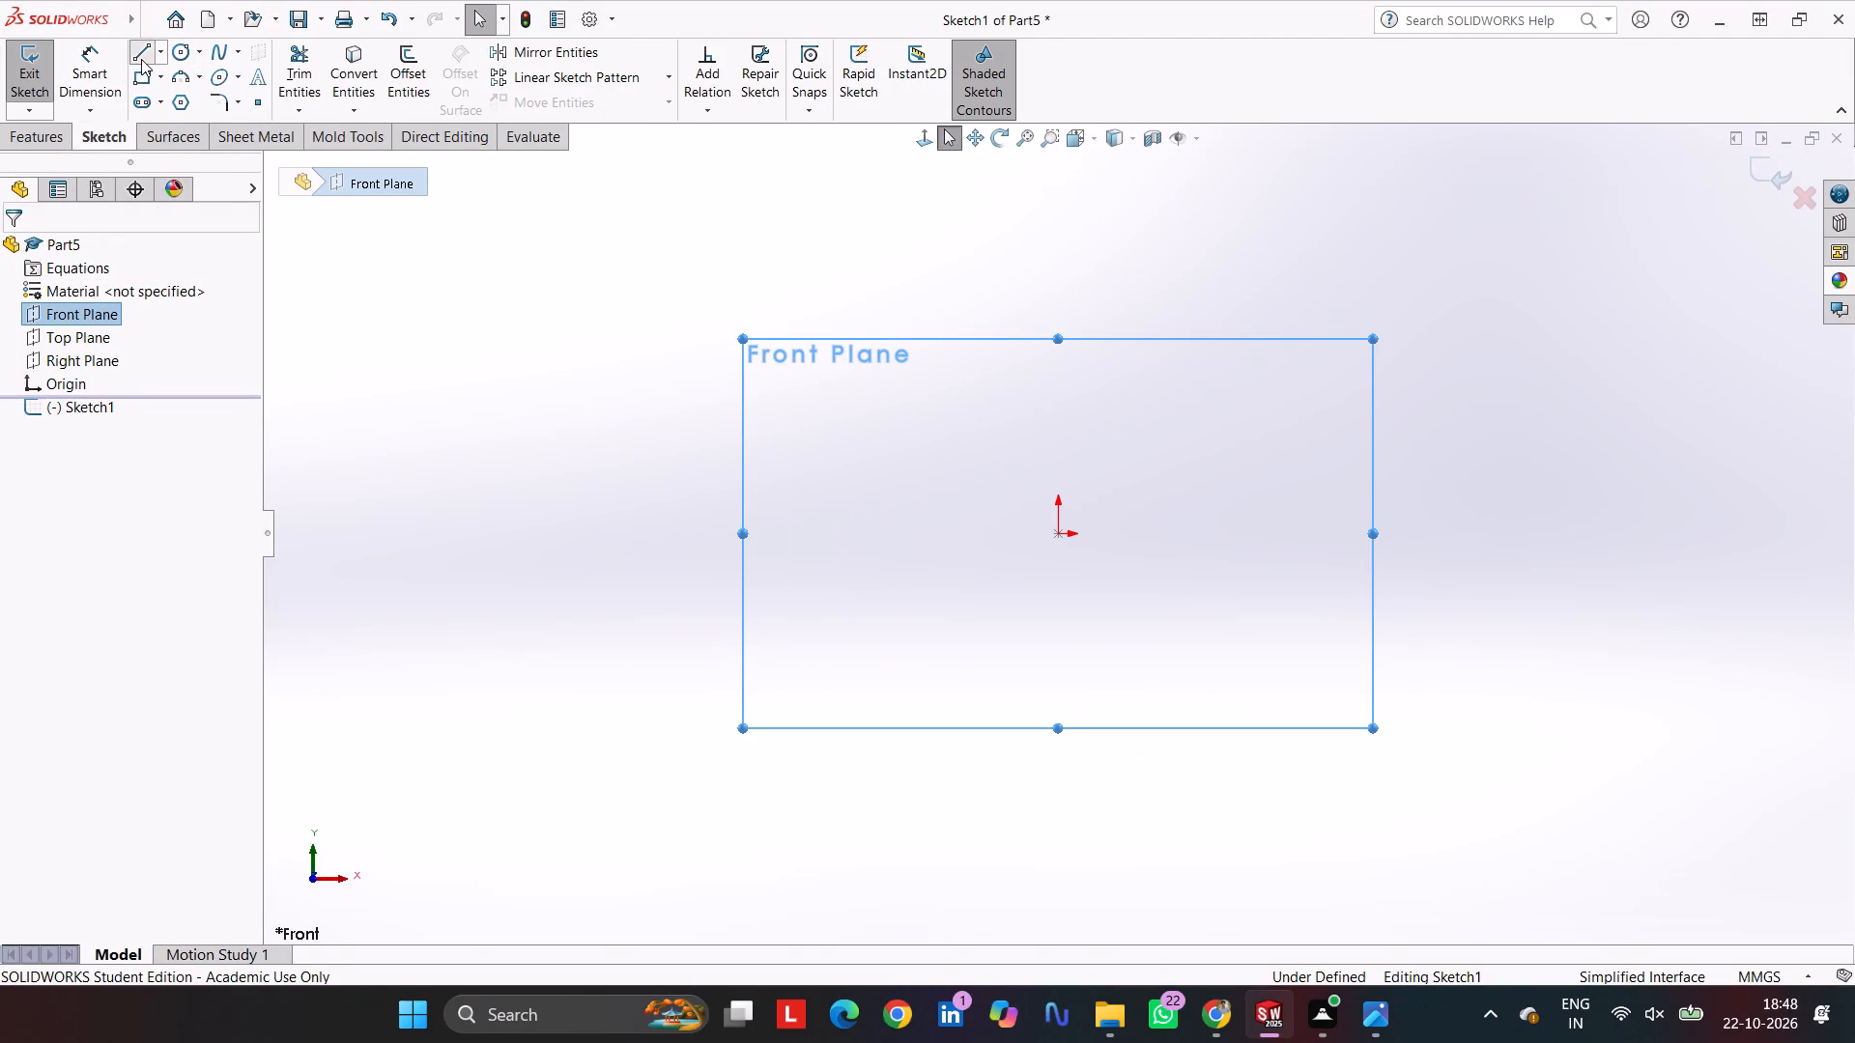
left_click(73, 410)
left_click(67, 549)
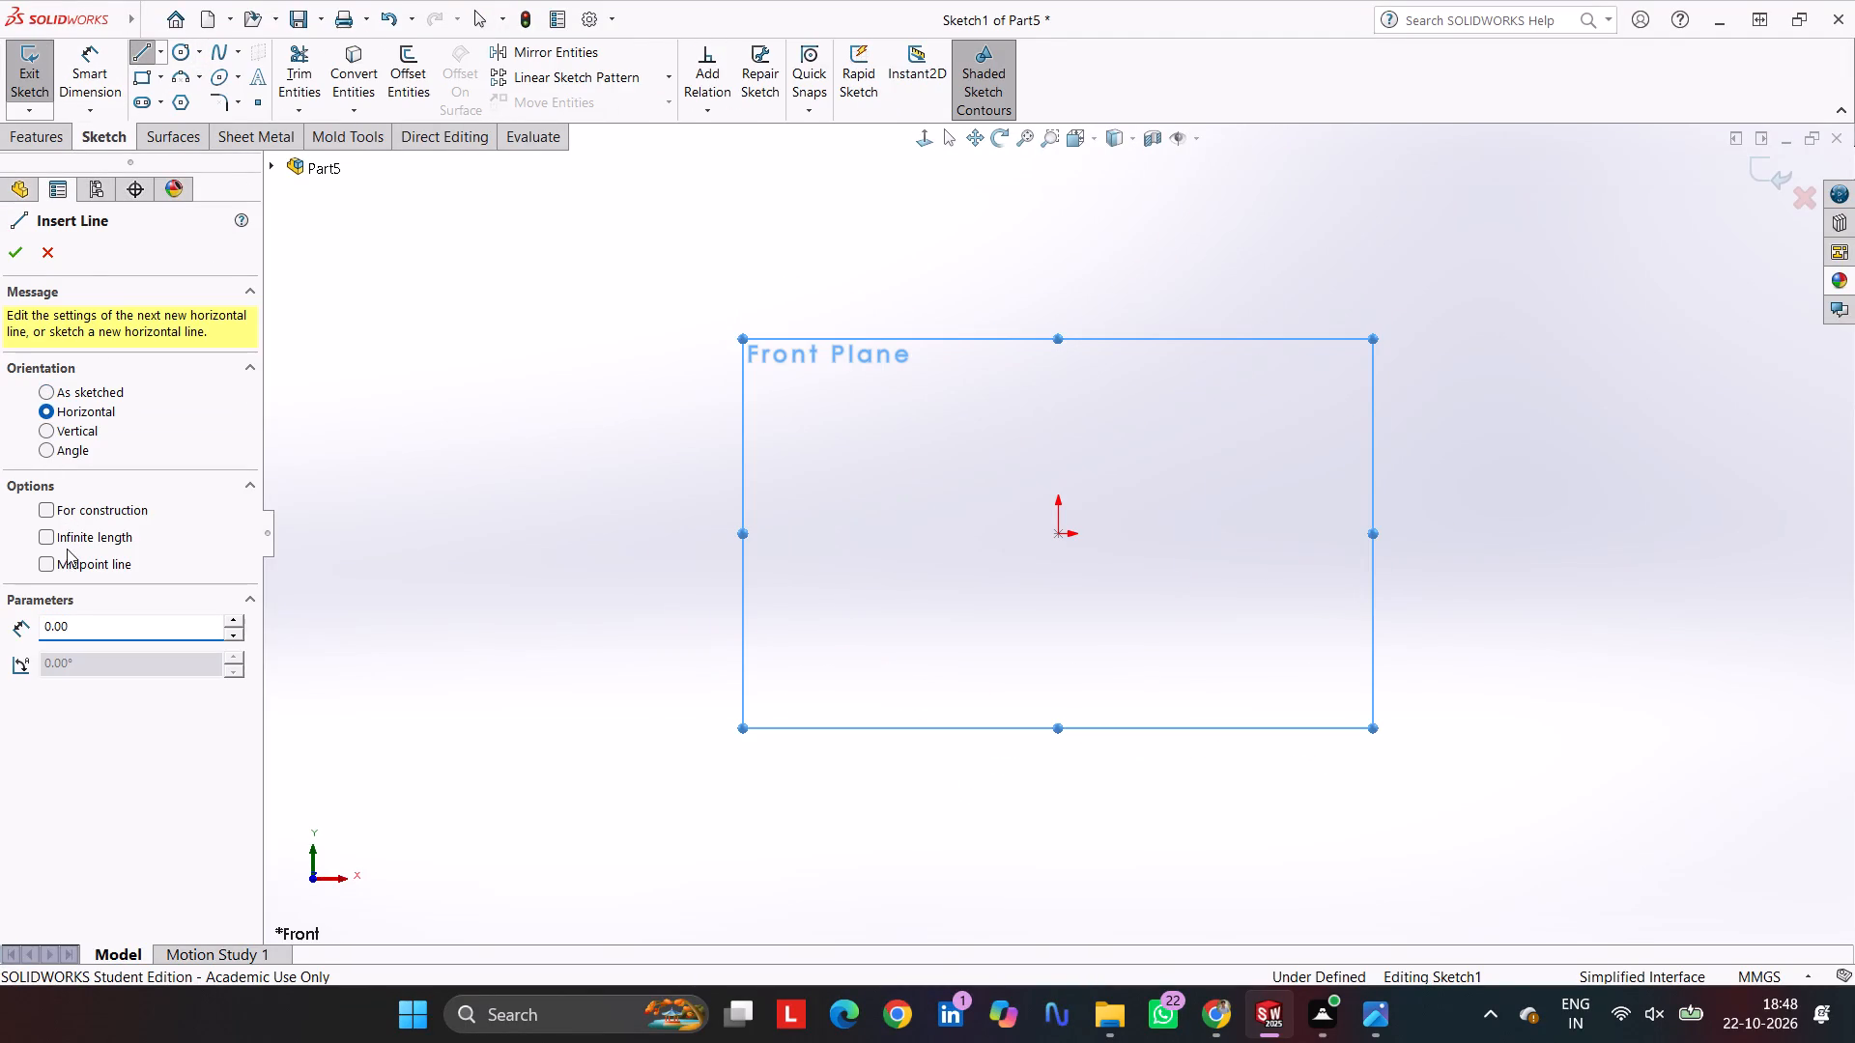
left_click(82, 505)
left_click(75, 535)
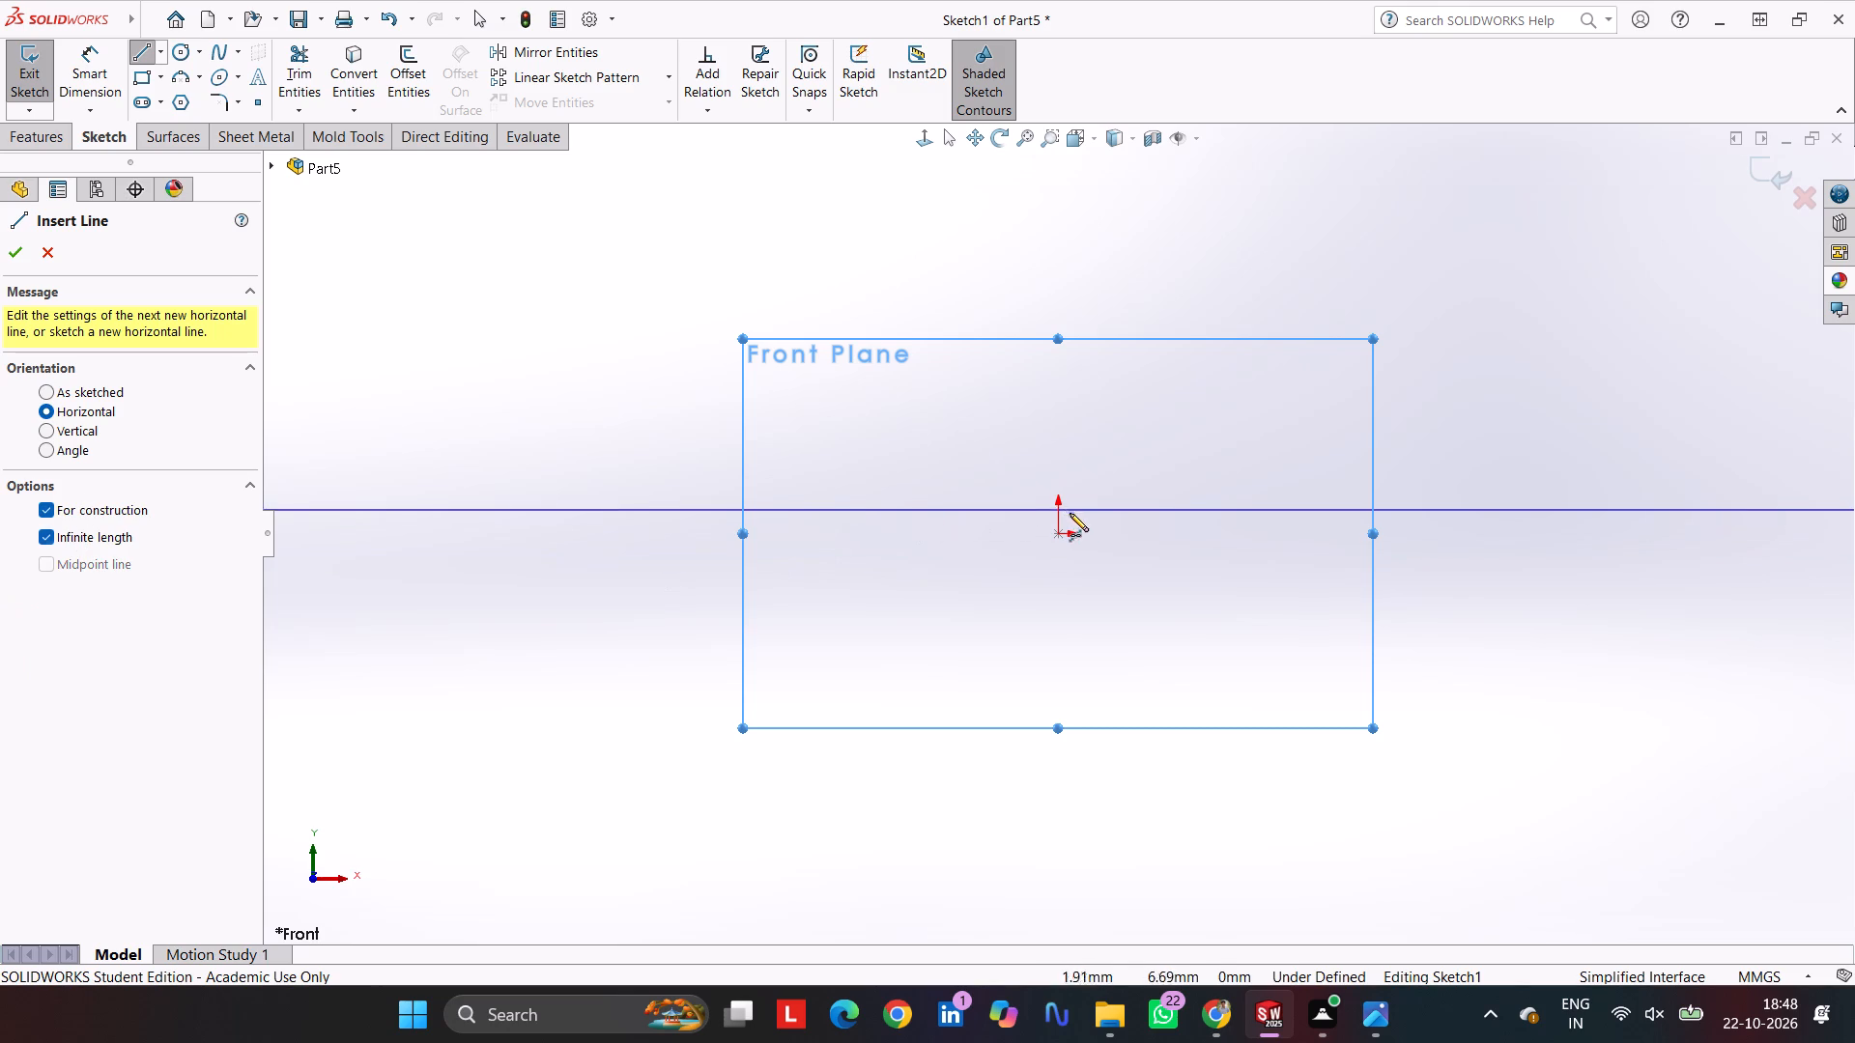
left_click(1056, 532)
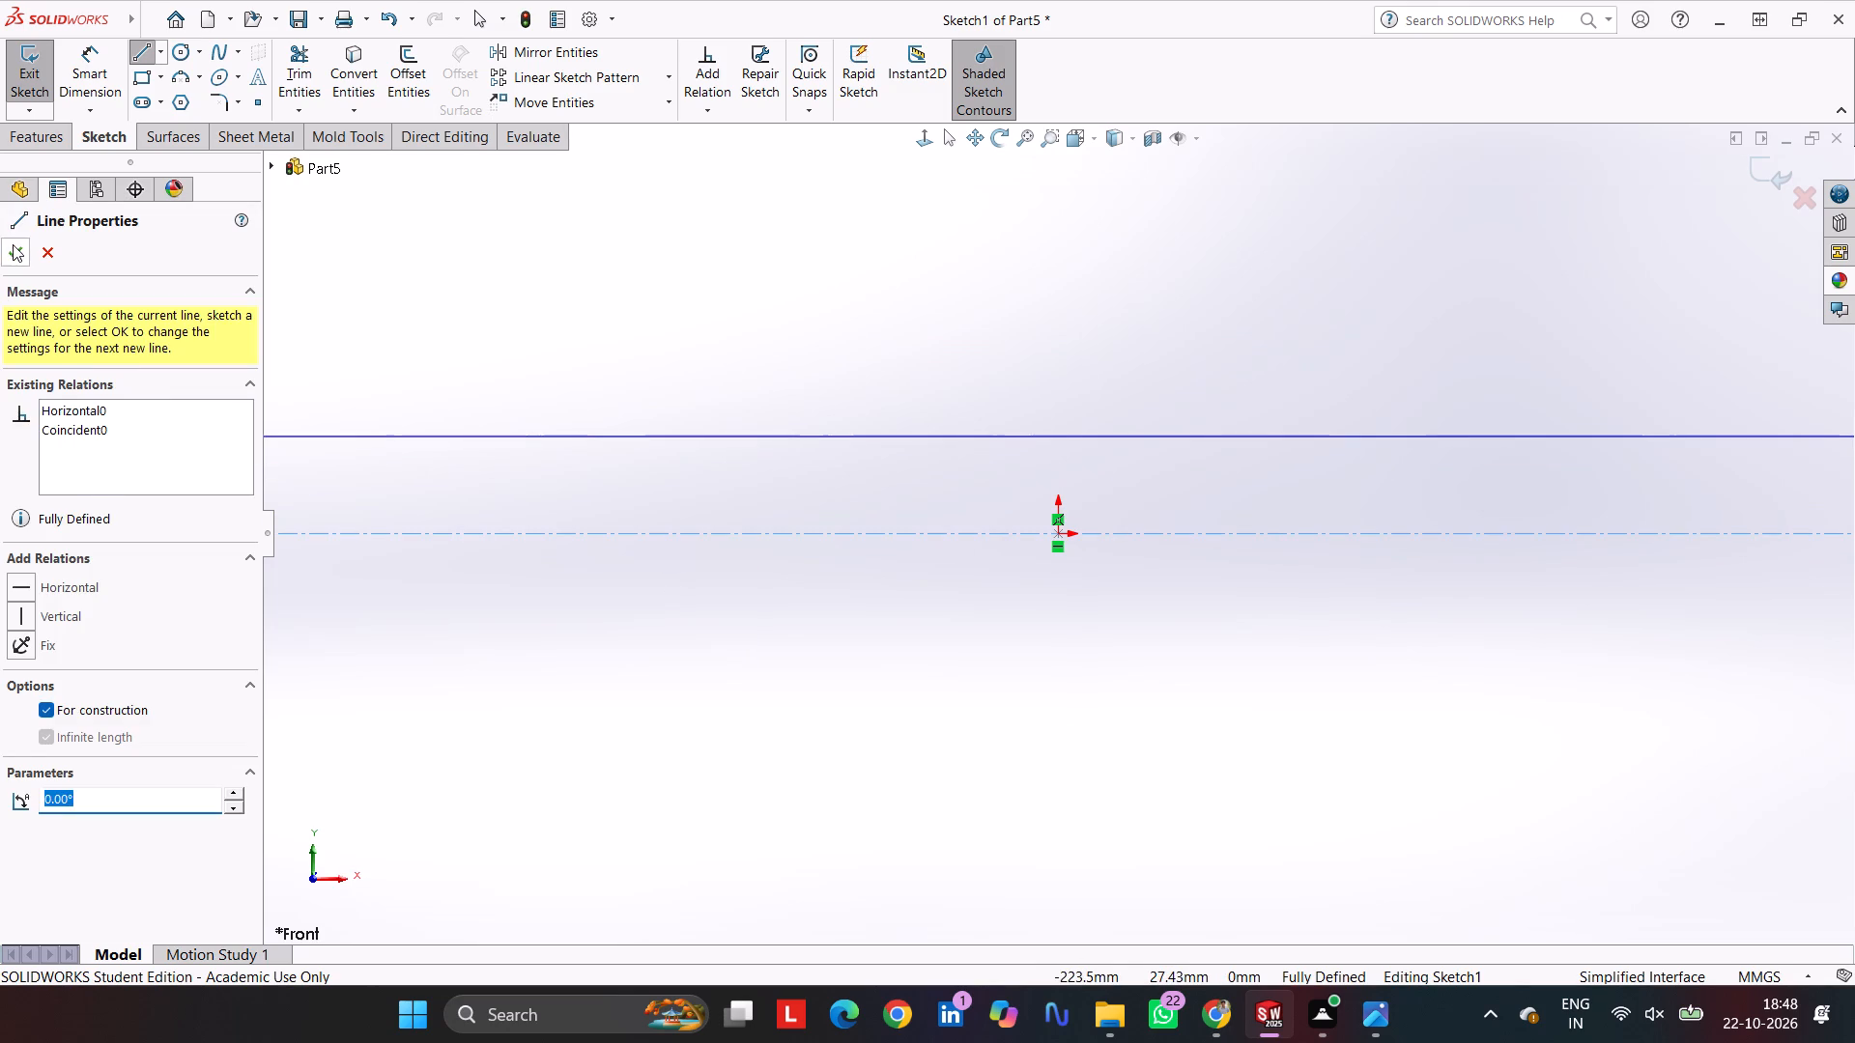
left_click(13, 246)
left_click(69, 431)
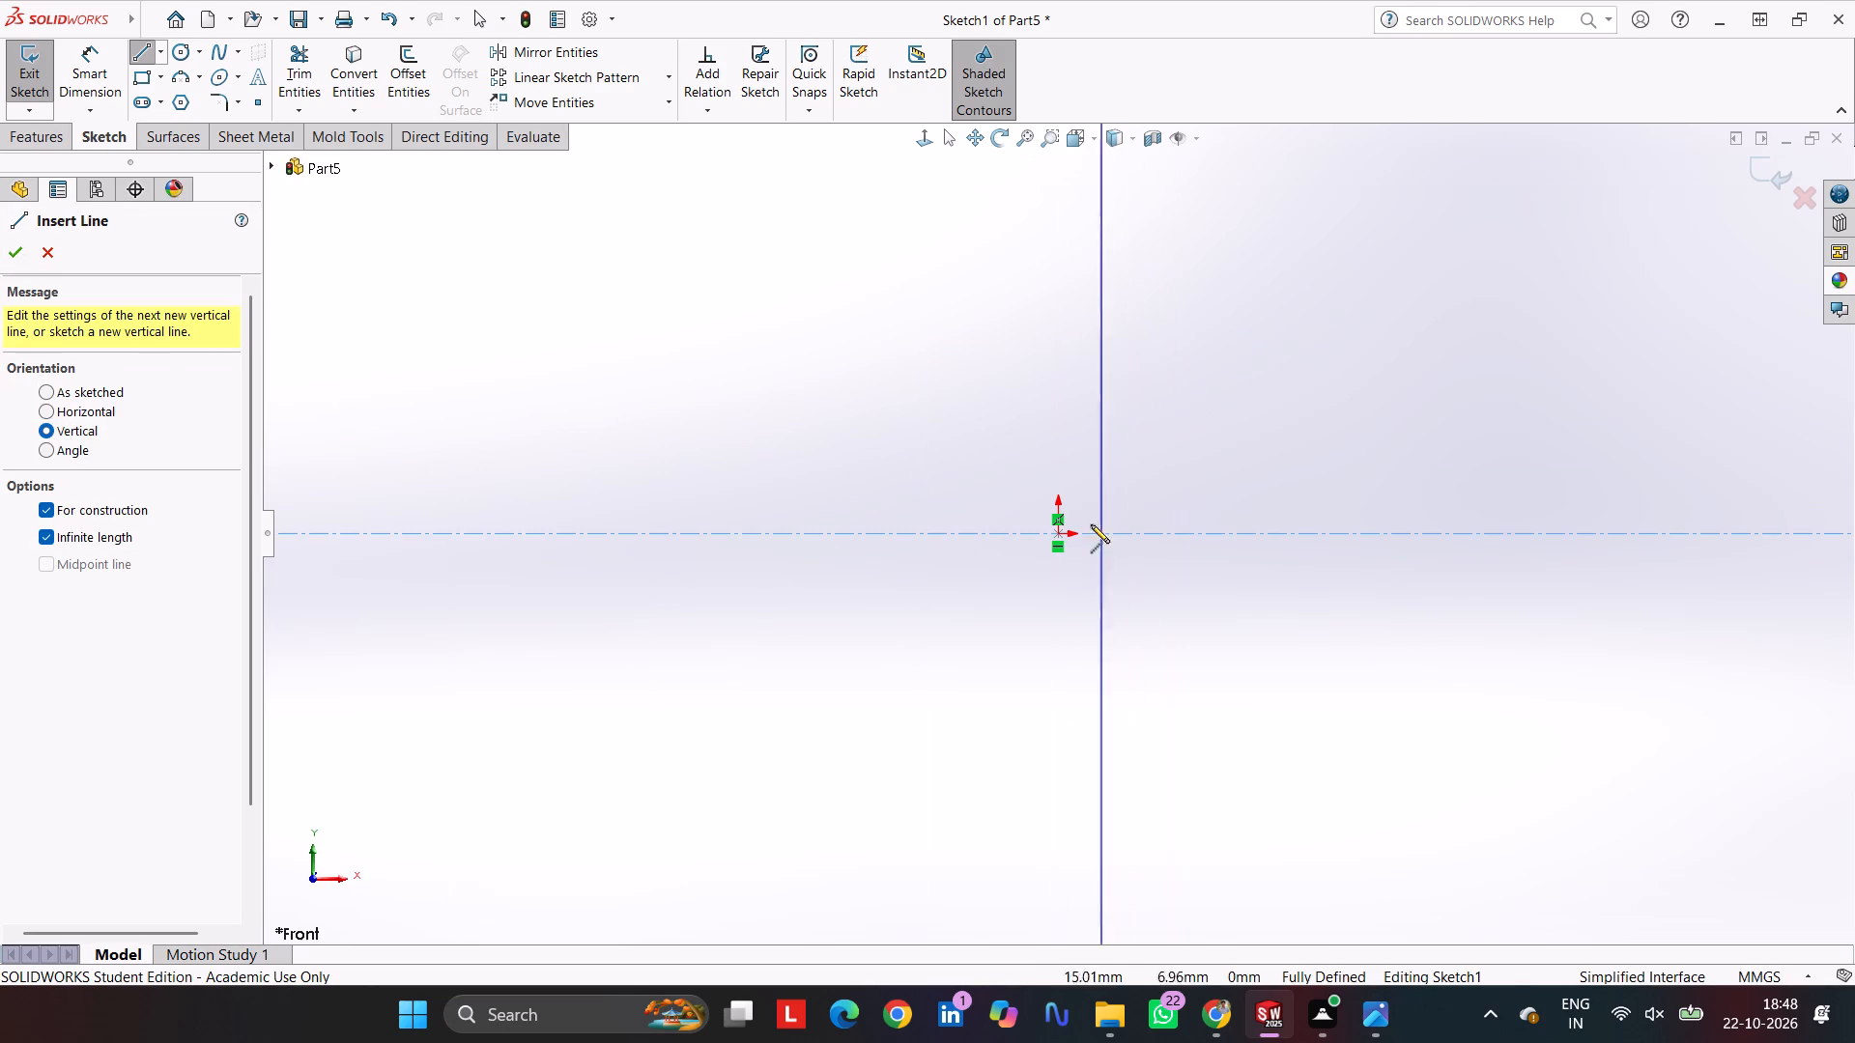
left_click(1063, 536)
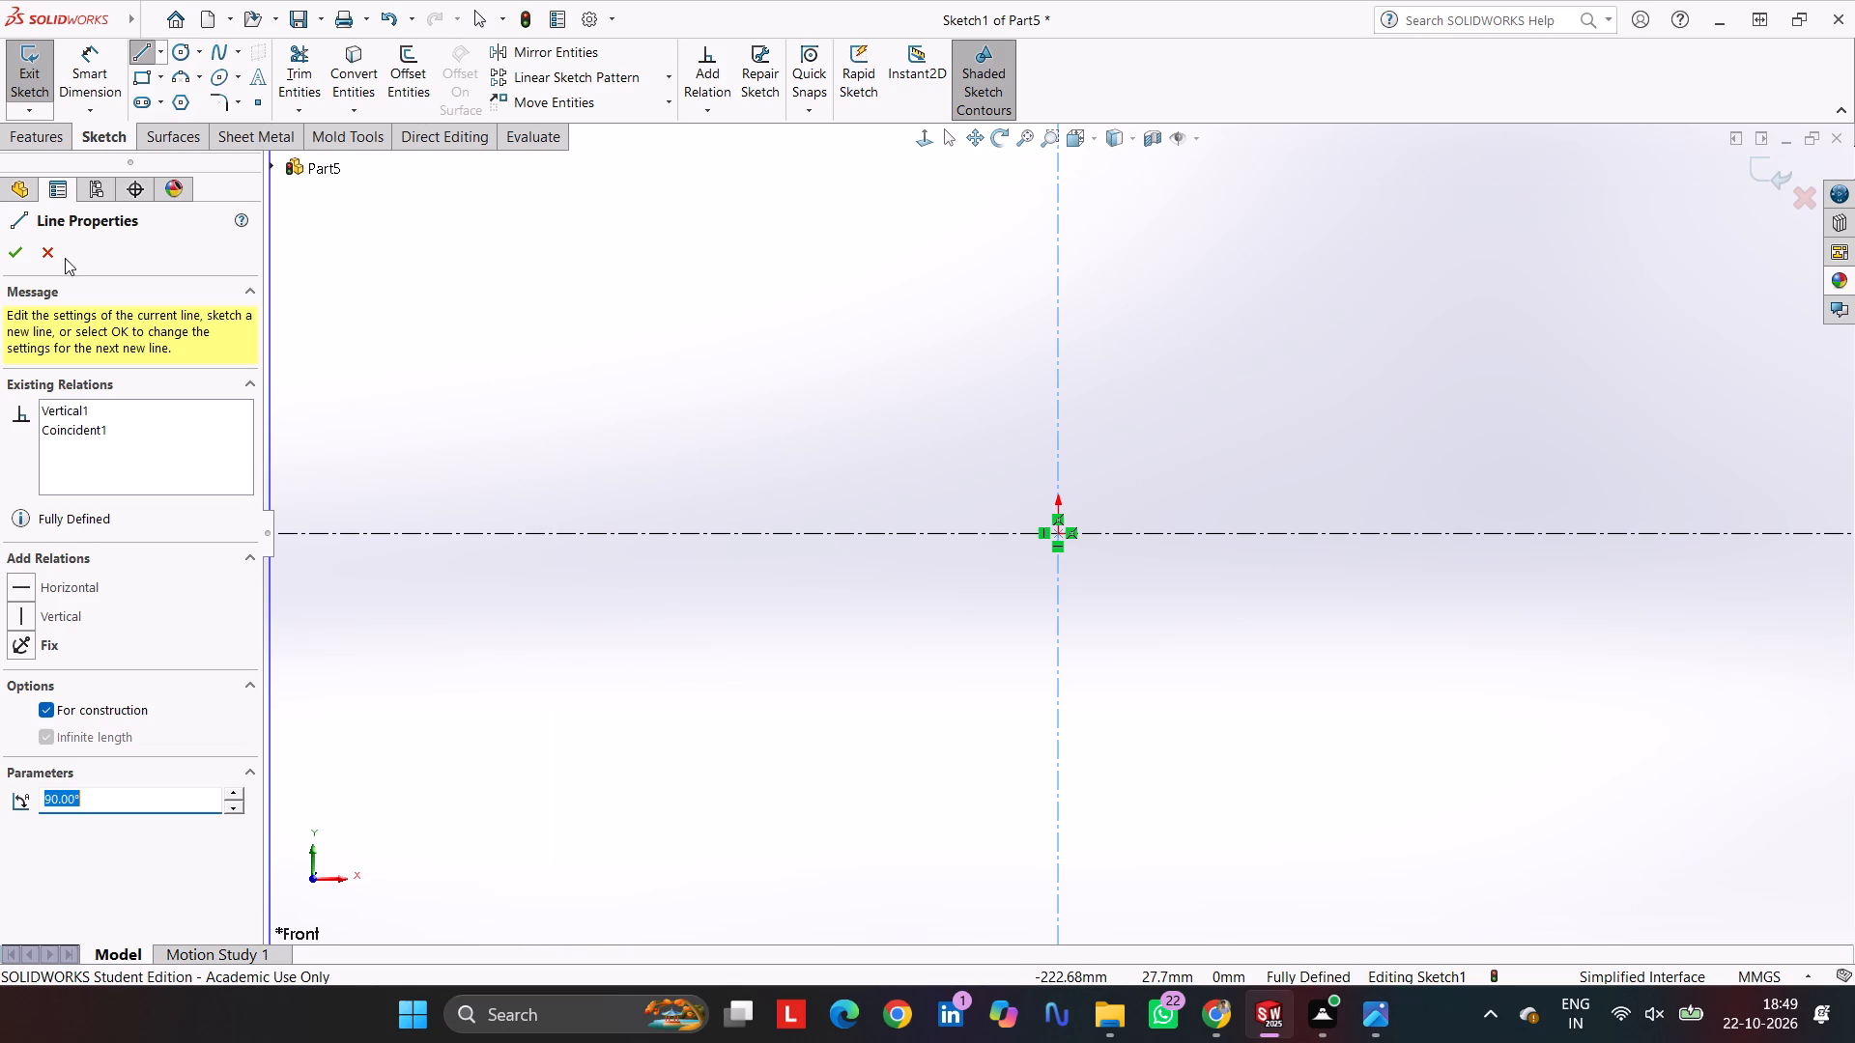
left_click(5, 247)
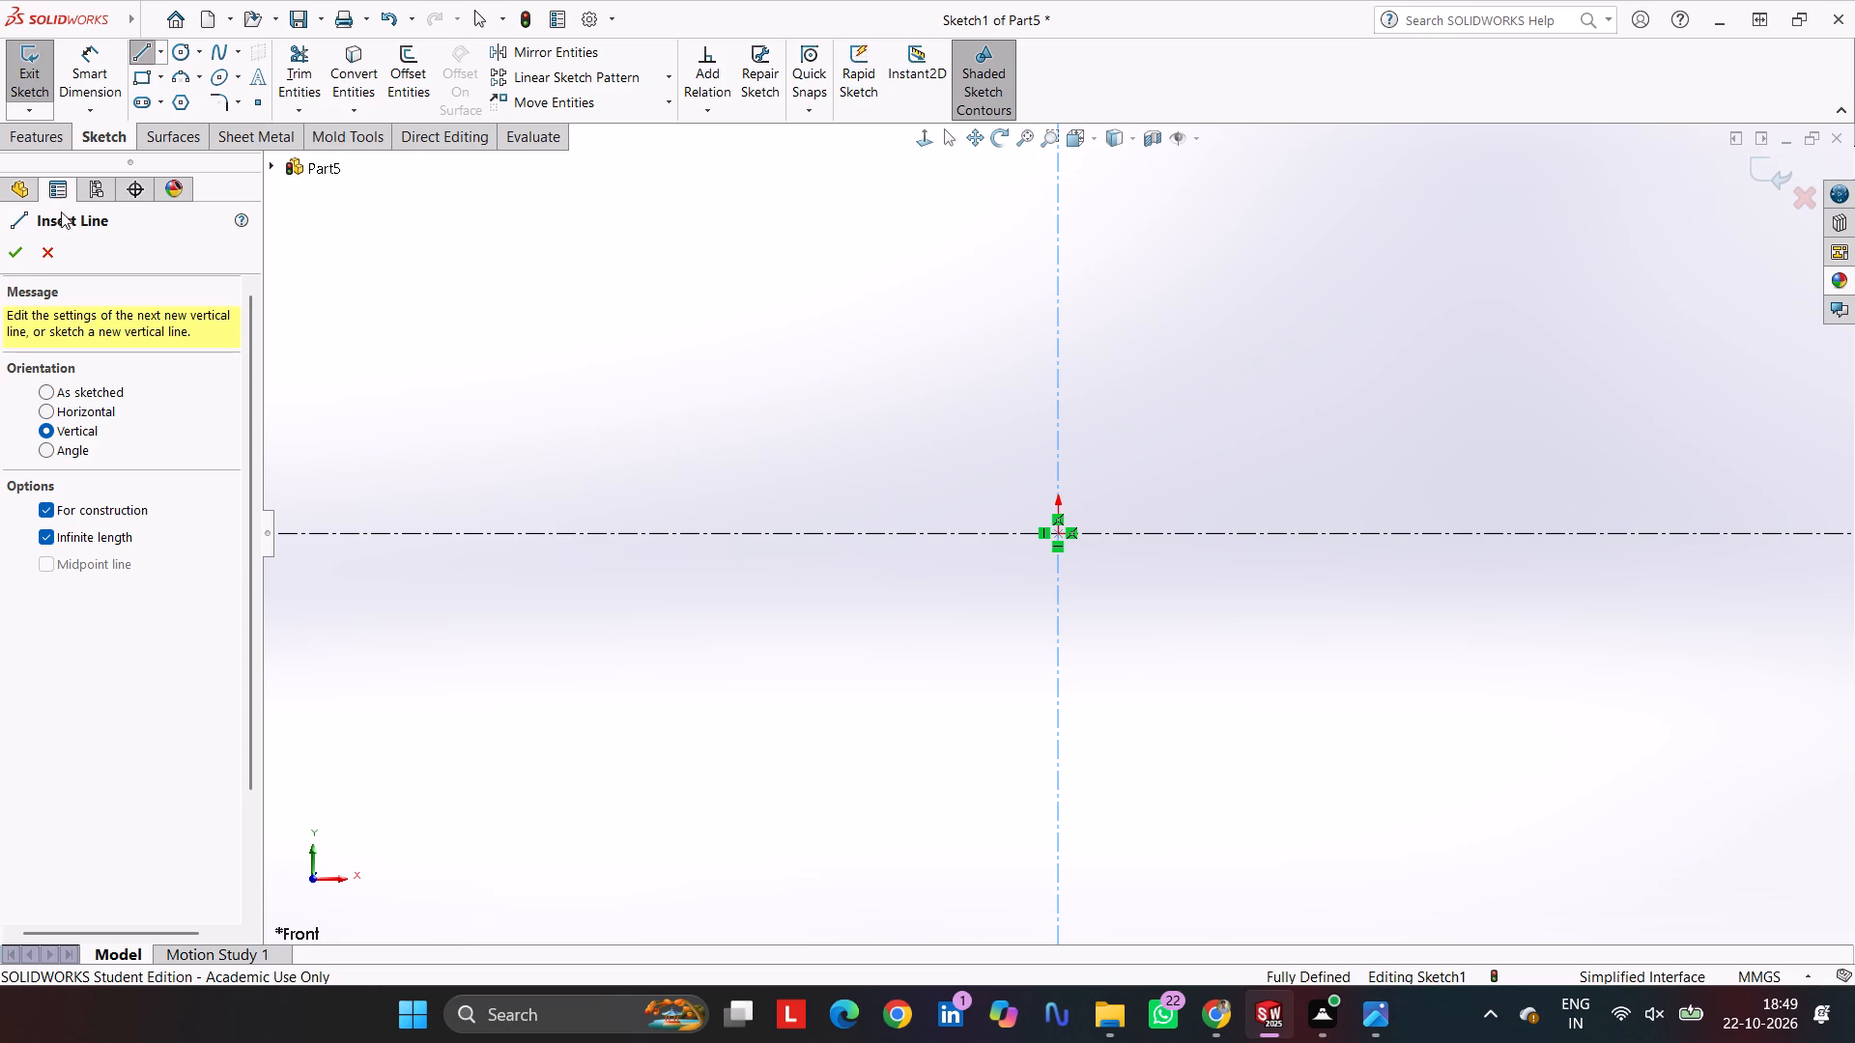
left_click(16, 261)
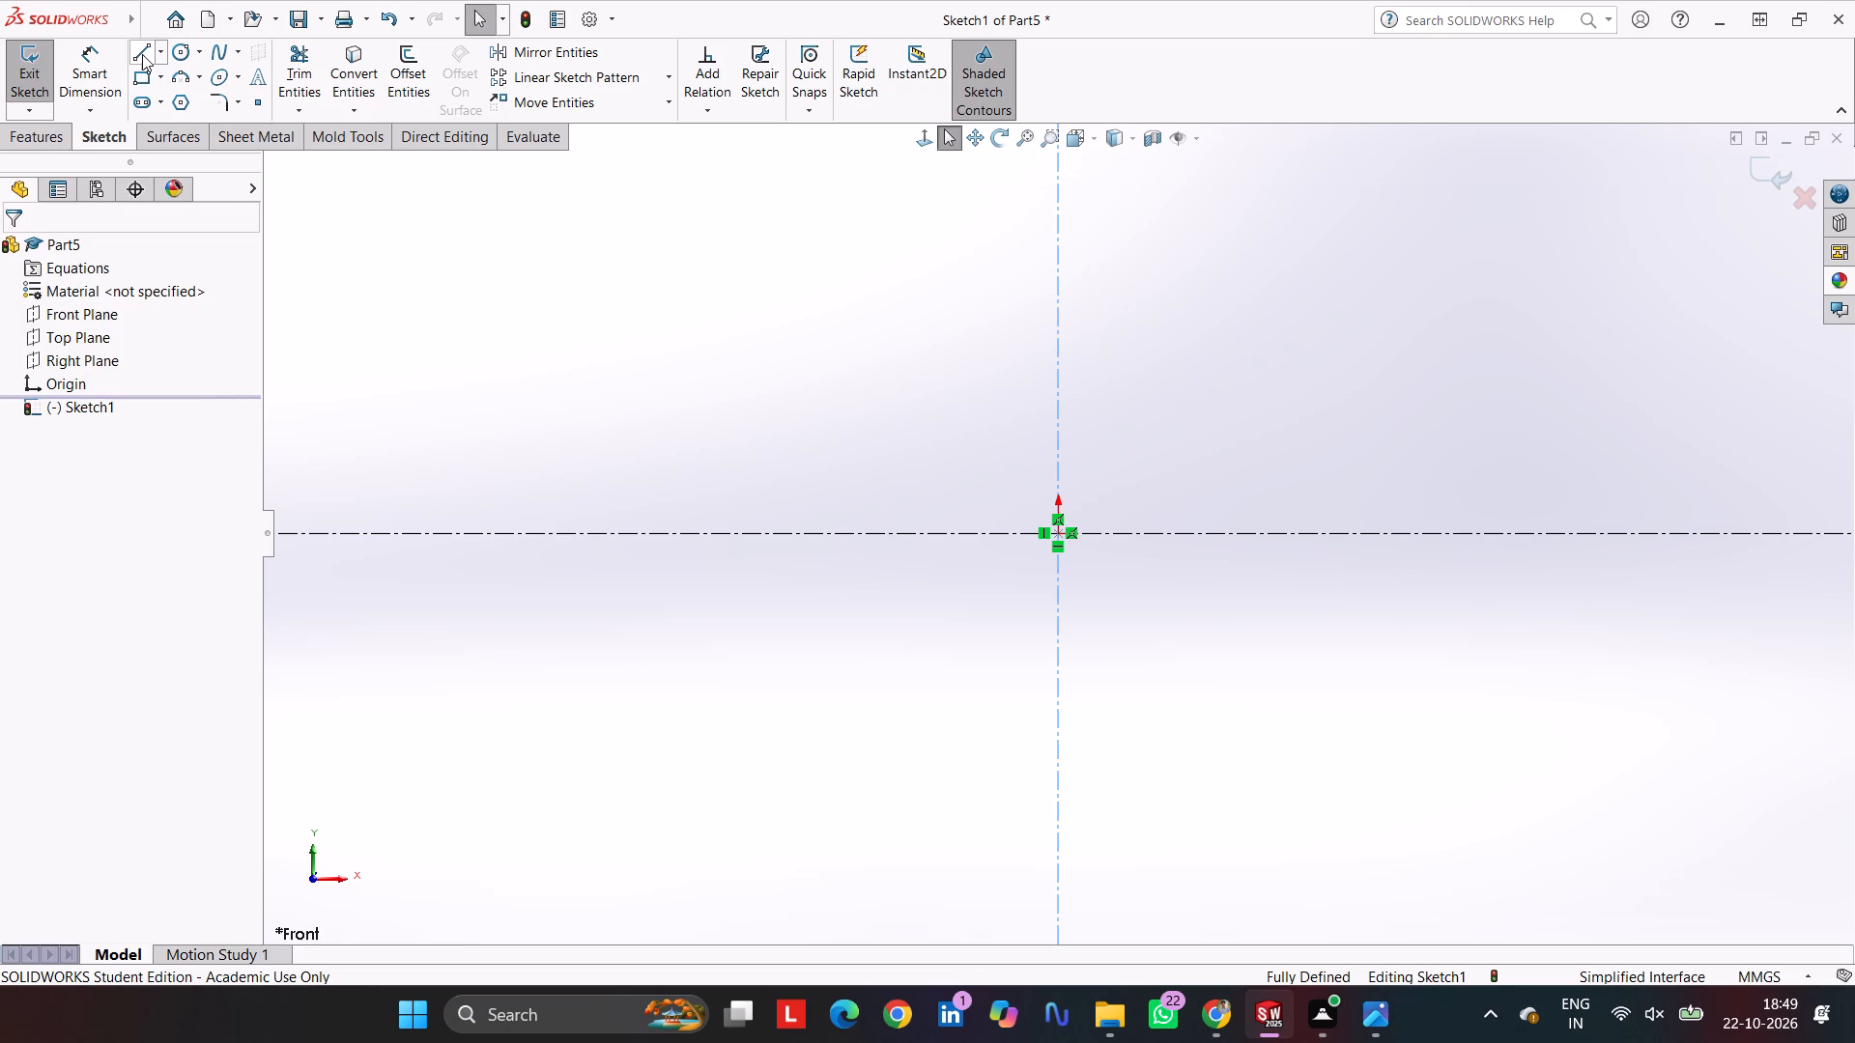
Sketch a closed sideways-T profile: upright about 163 mm tall on the vertical centreline, arm about 12 mm thick below the horizontal centreline, tangent arcs at both junctions.
left_click(142, 54)
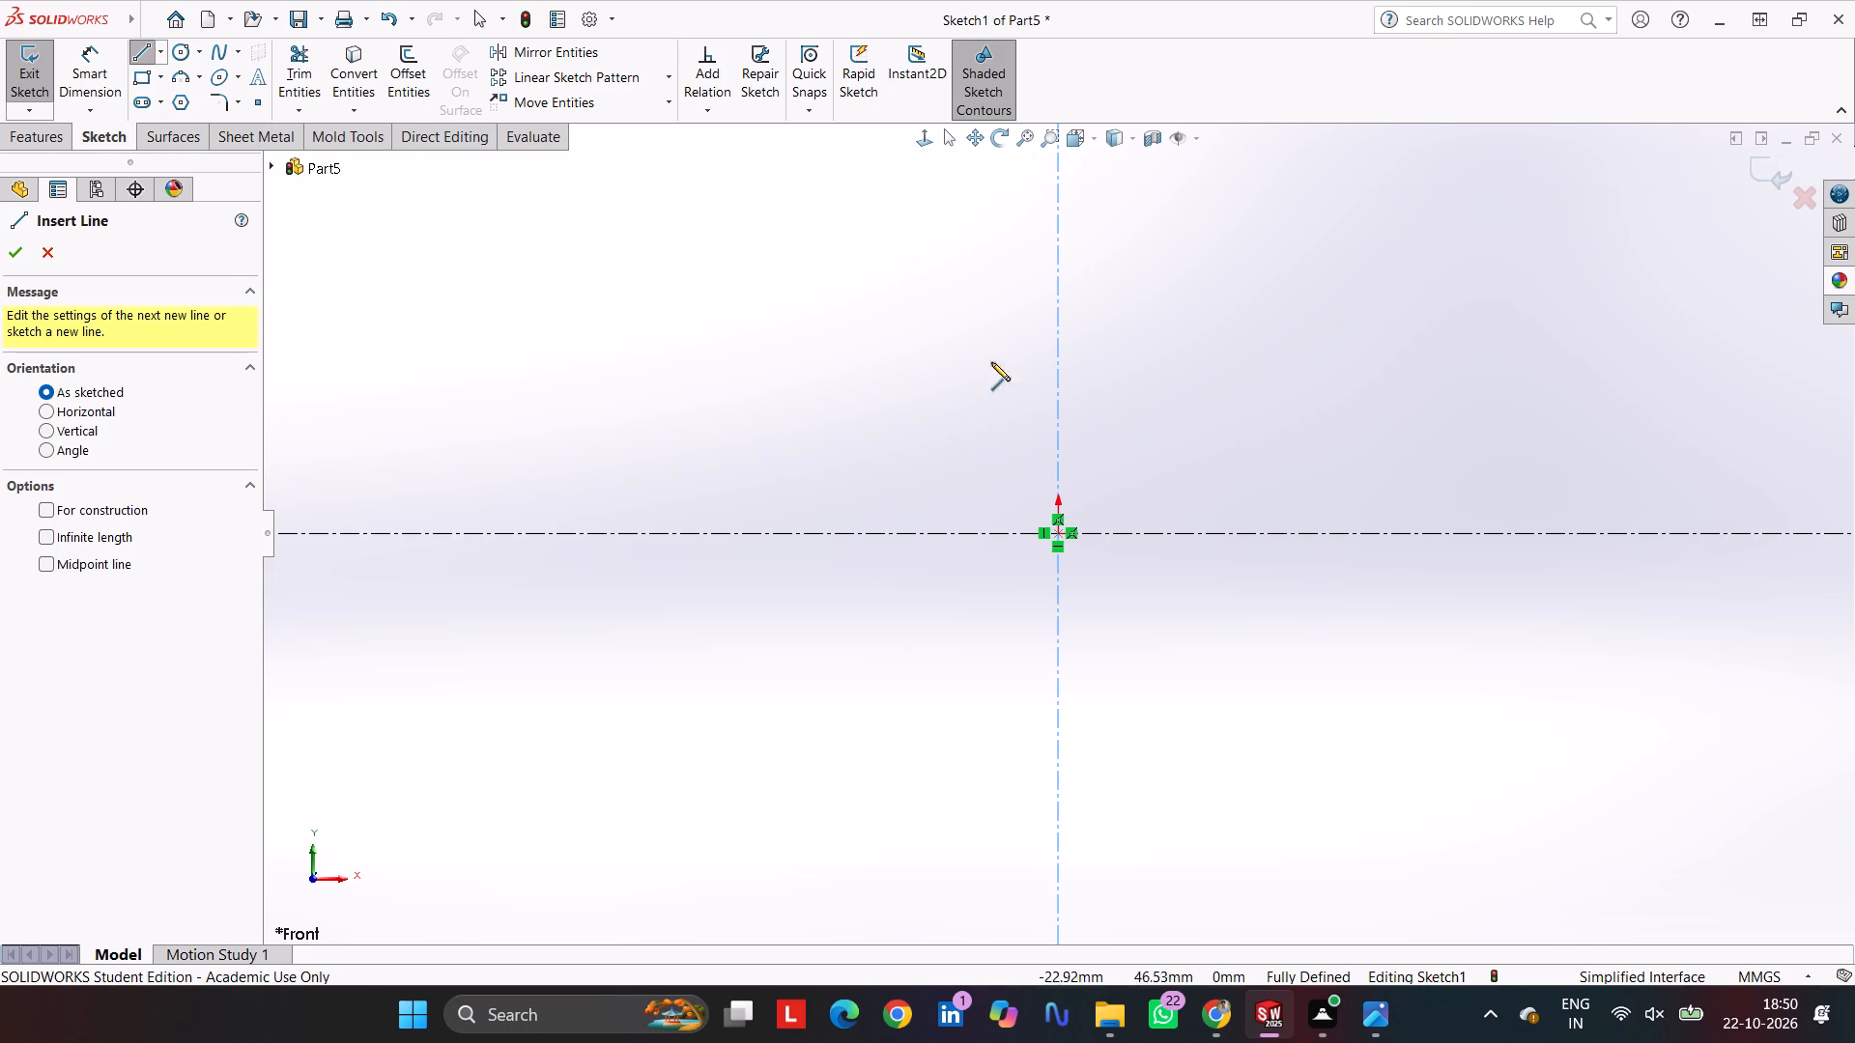
left_click(1058, 326)
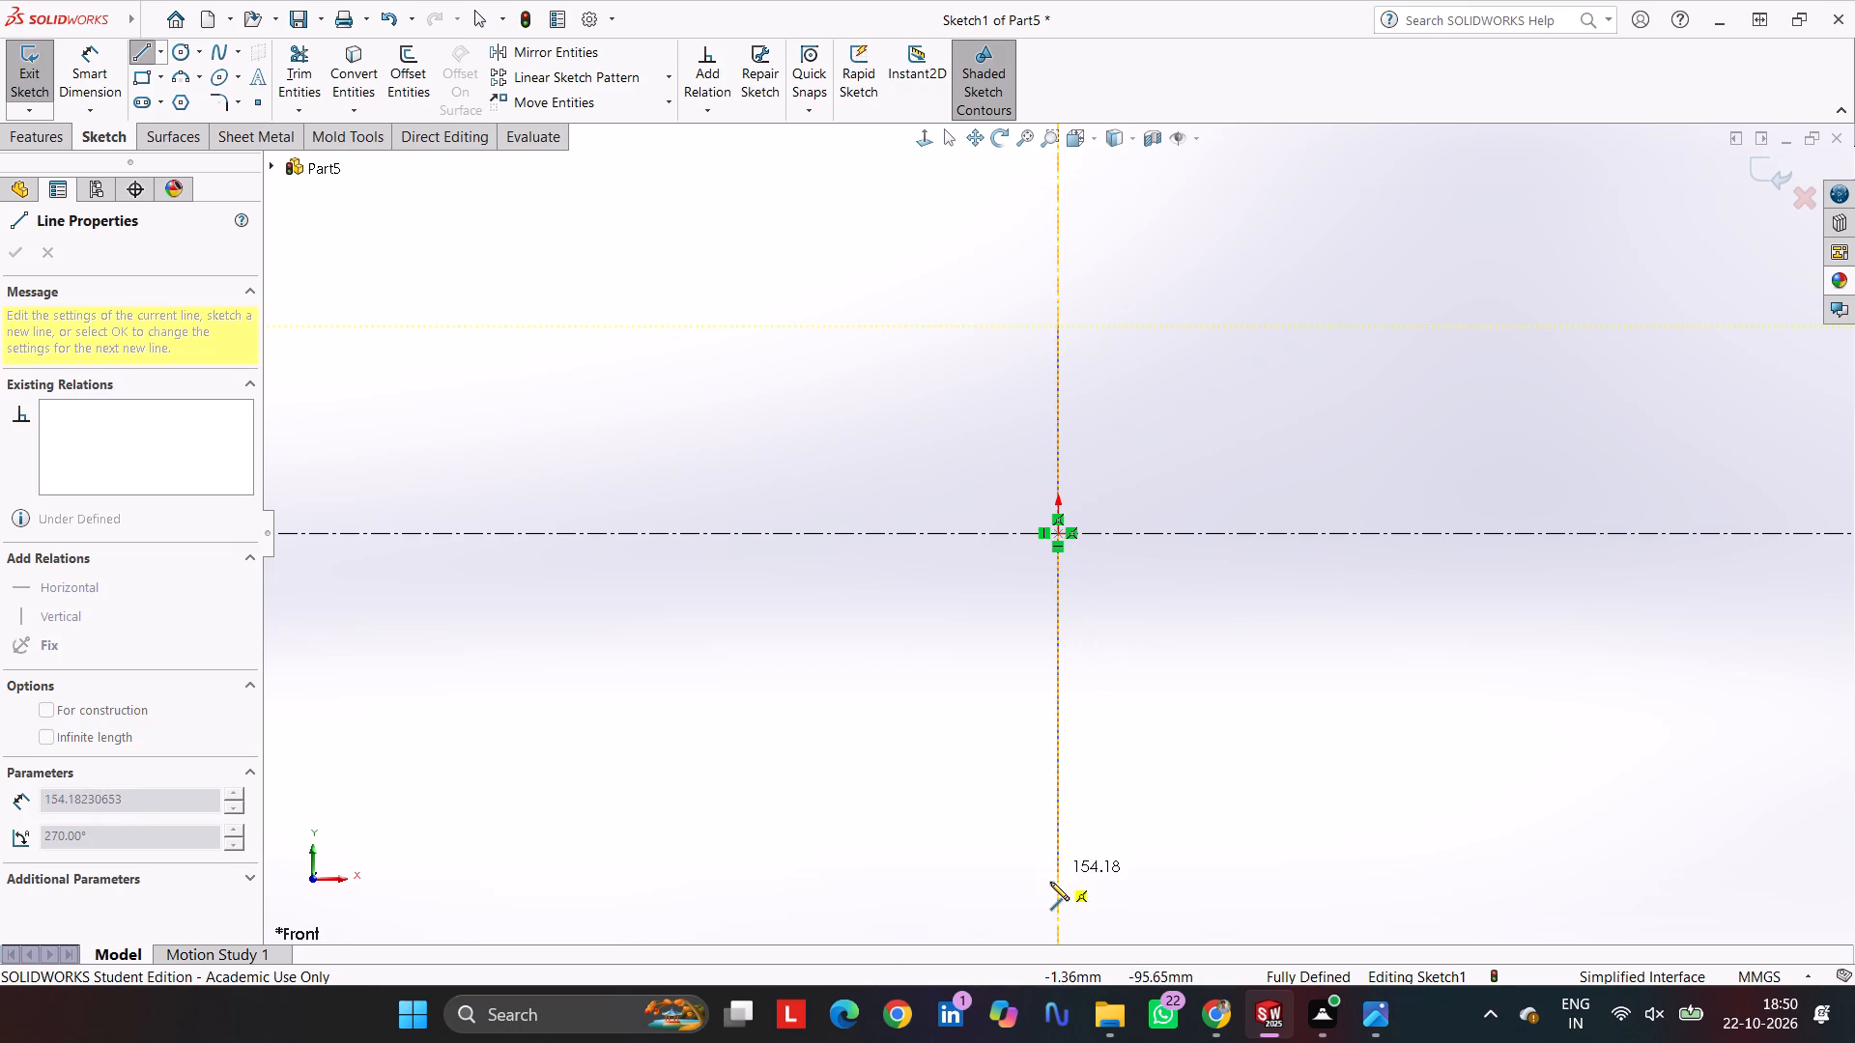
left_click(1062, 903)
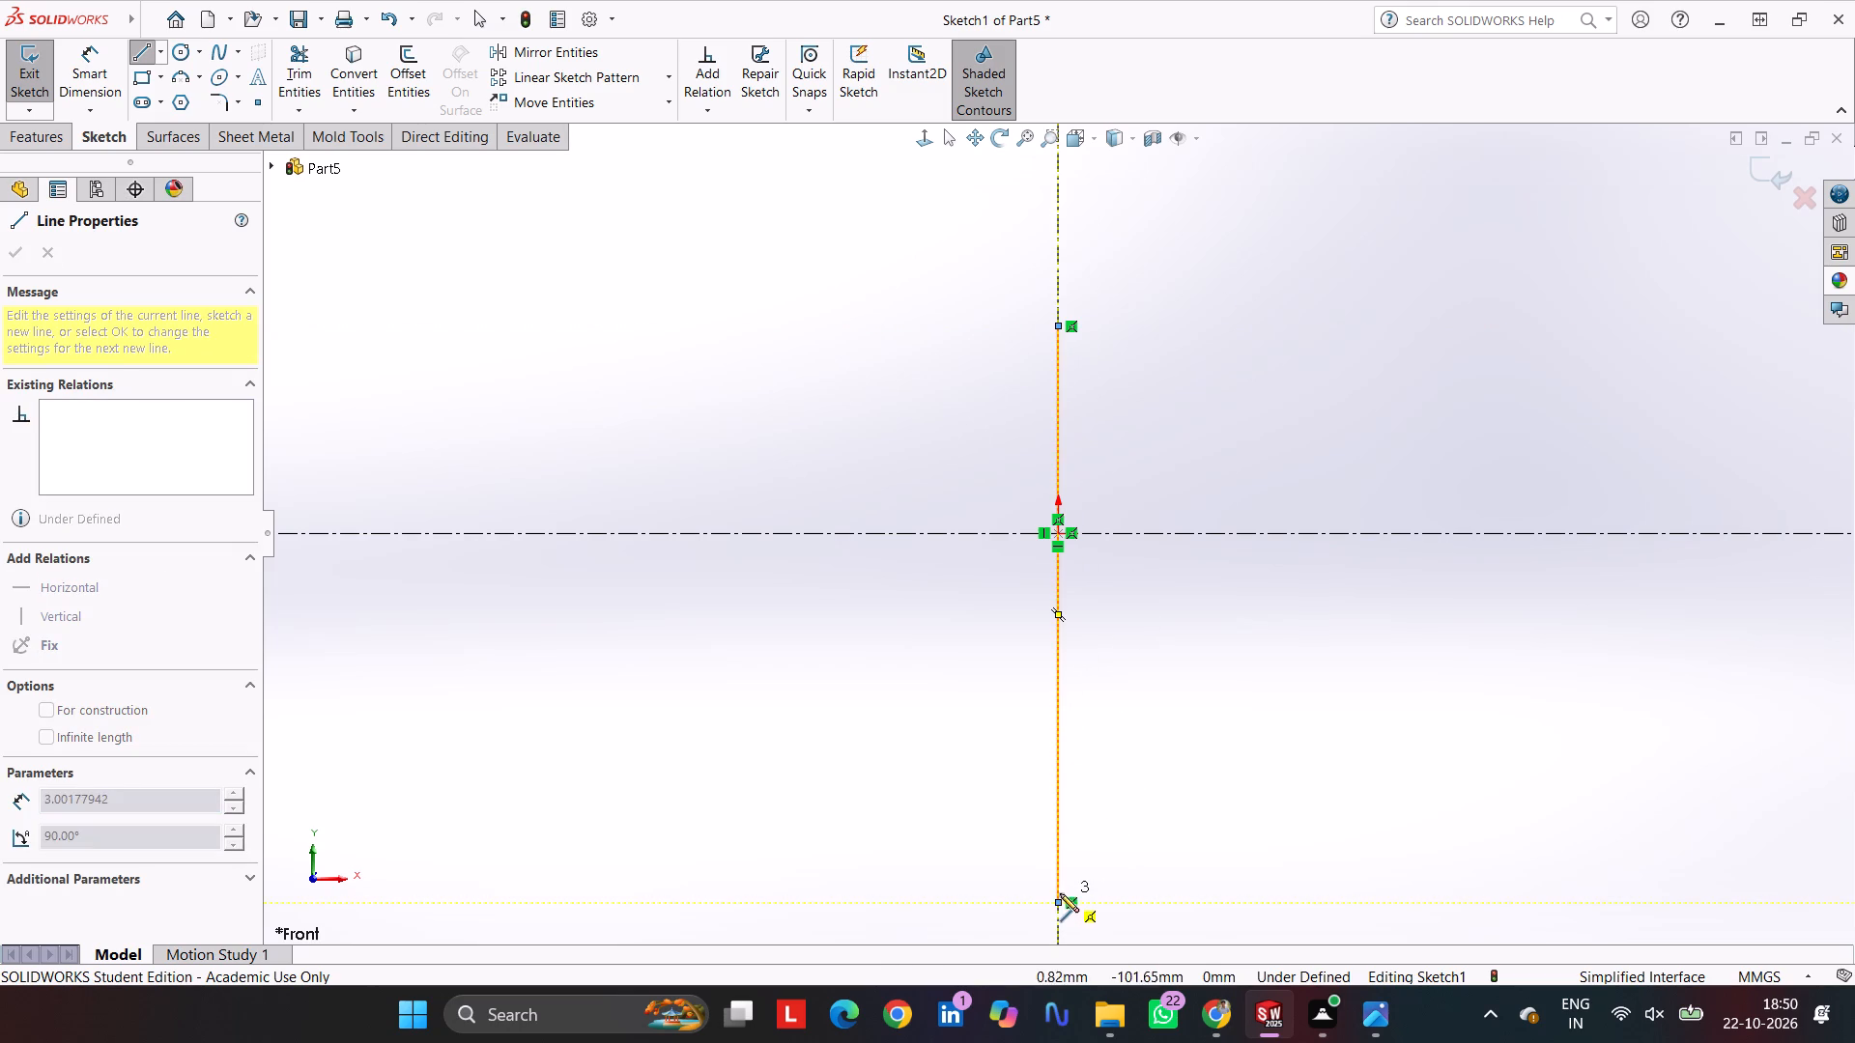
left_click(1008, 903)
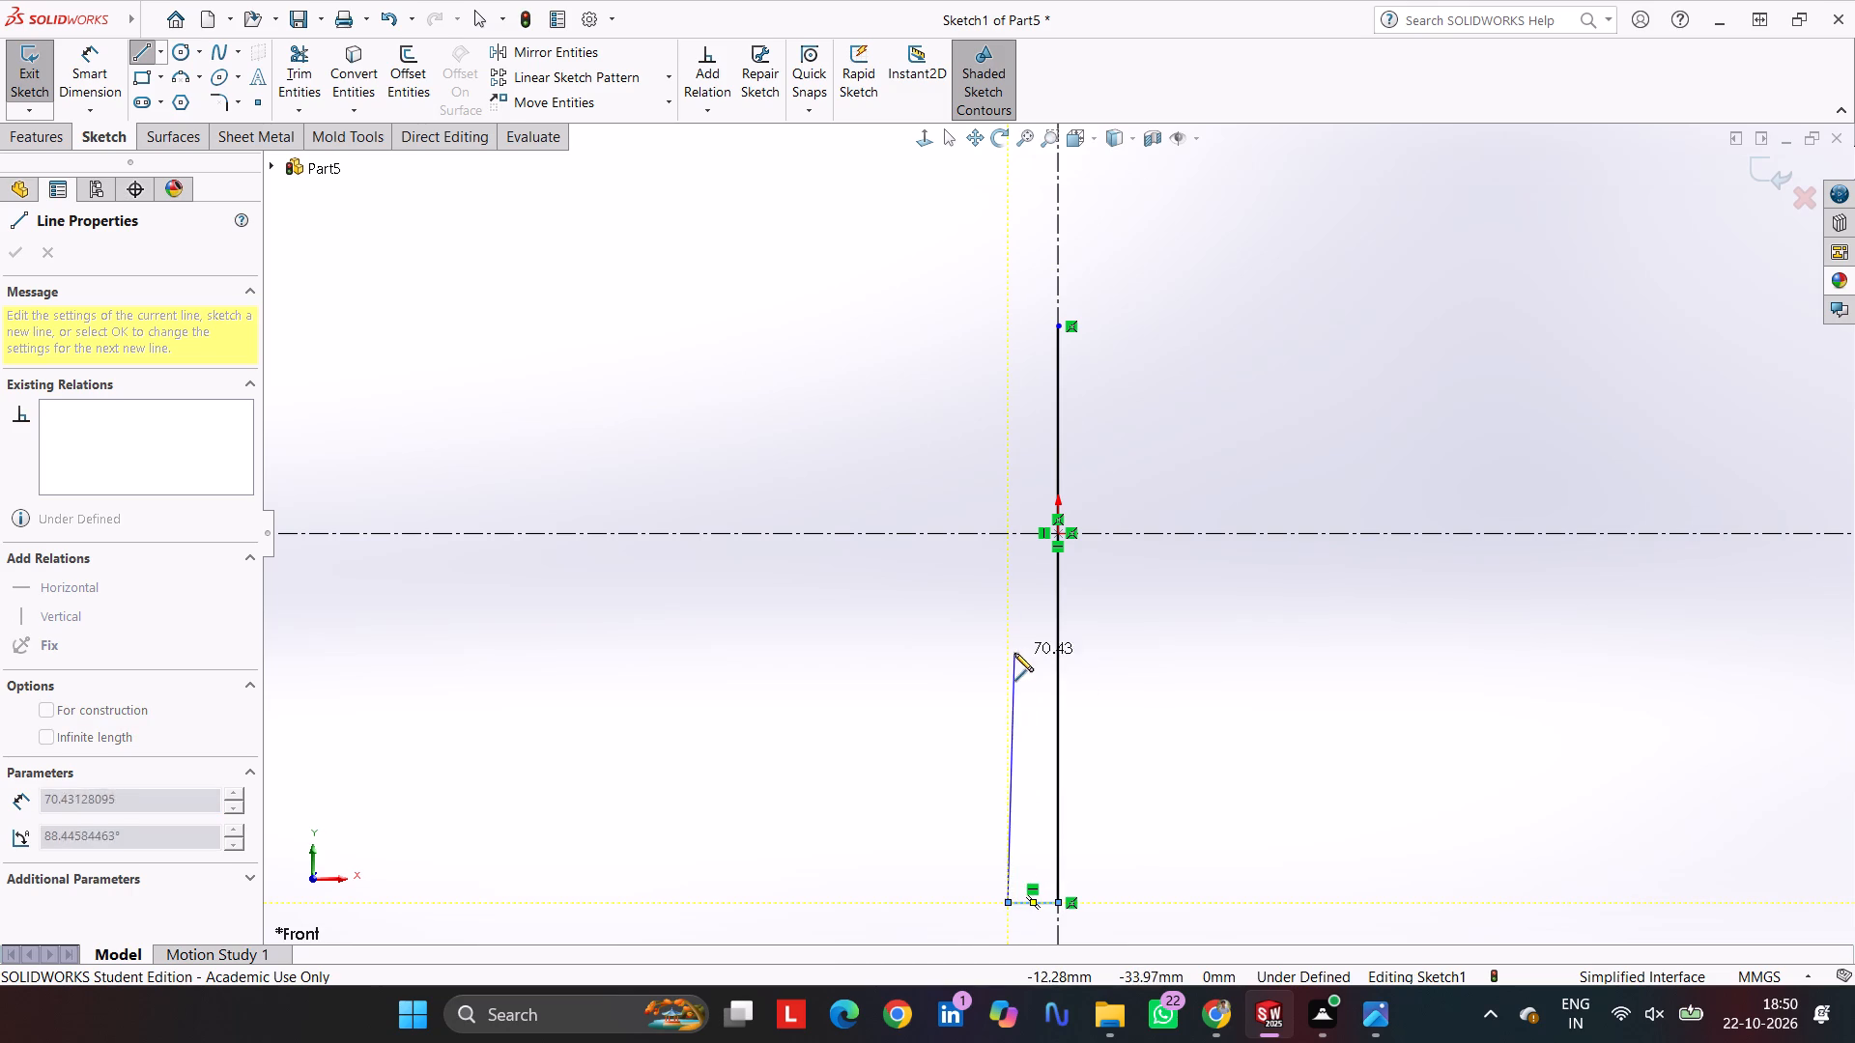
left_click(1010, 625)
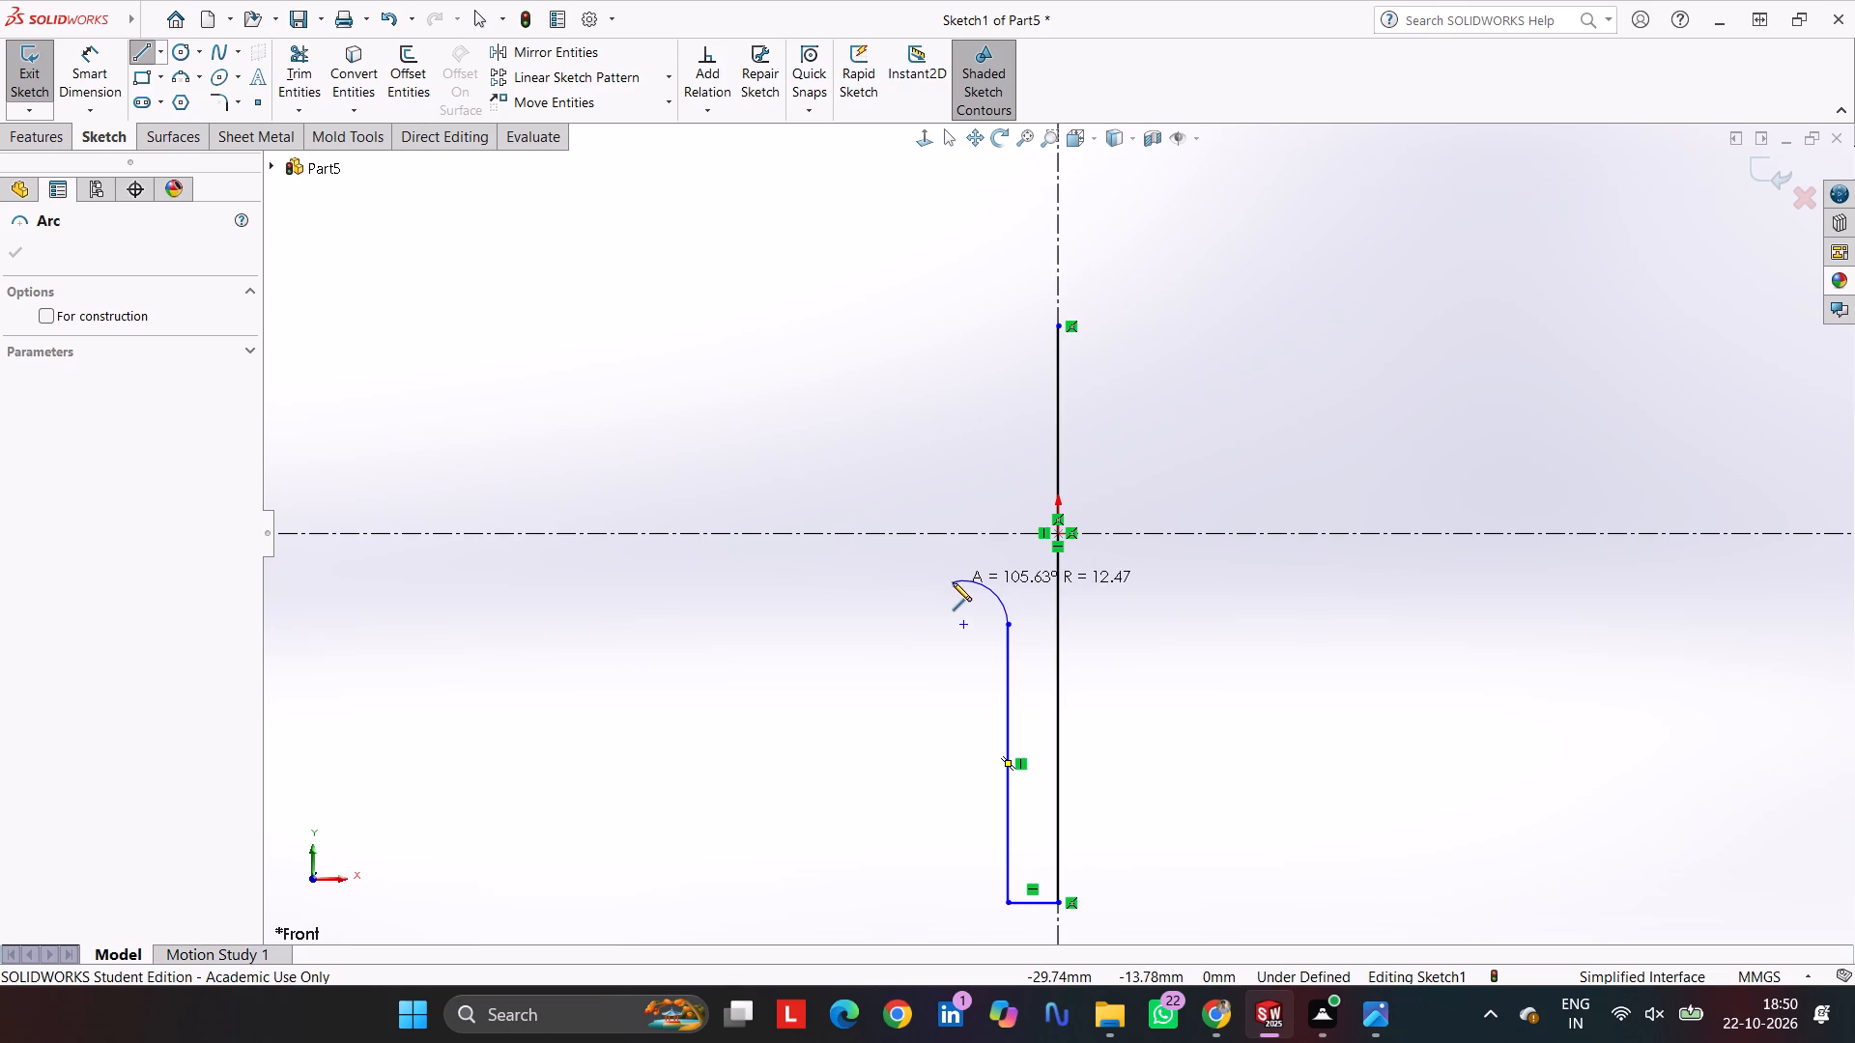
left_click(960, 576)
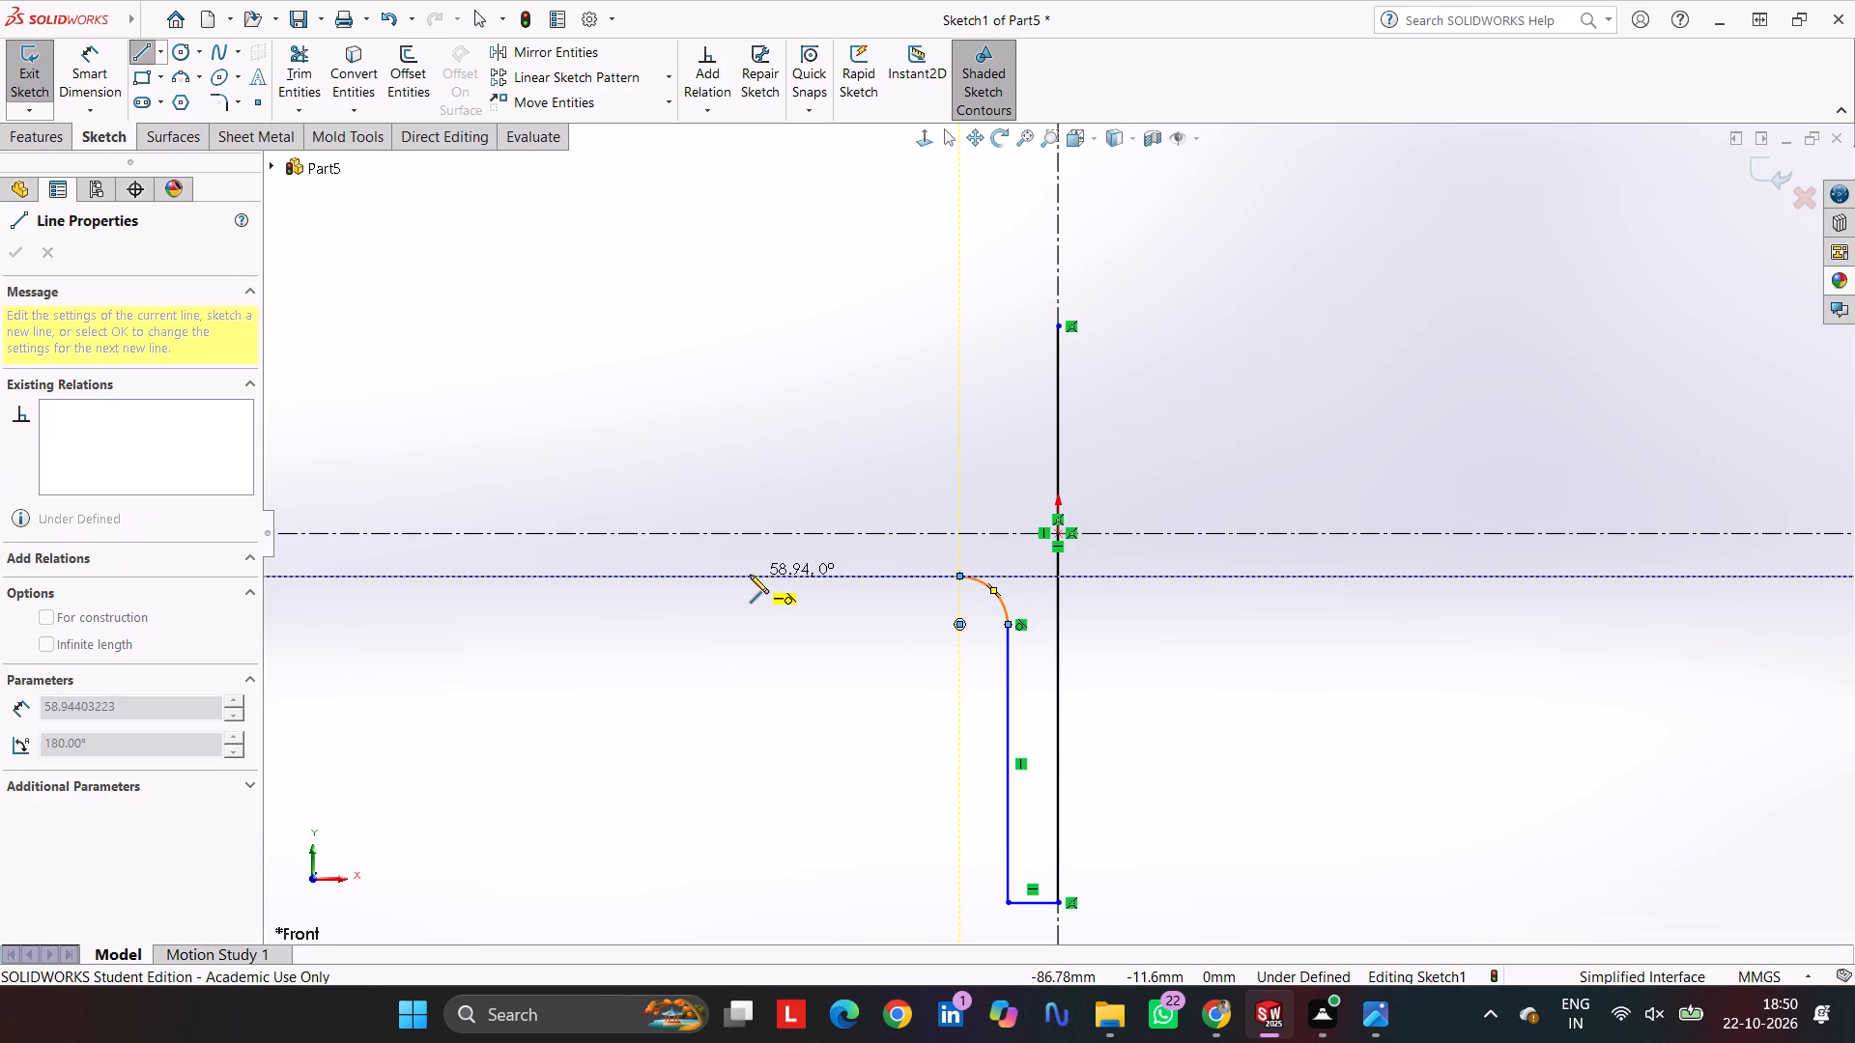
left_click(750, 575)
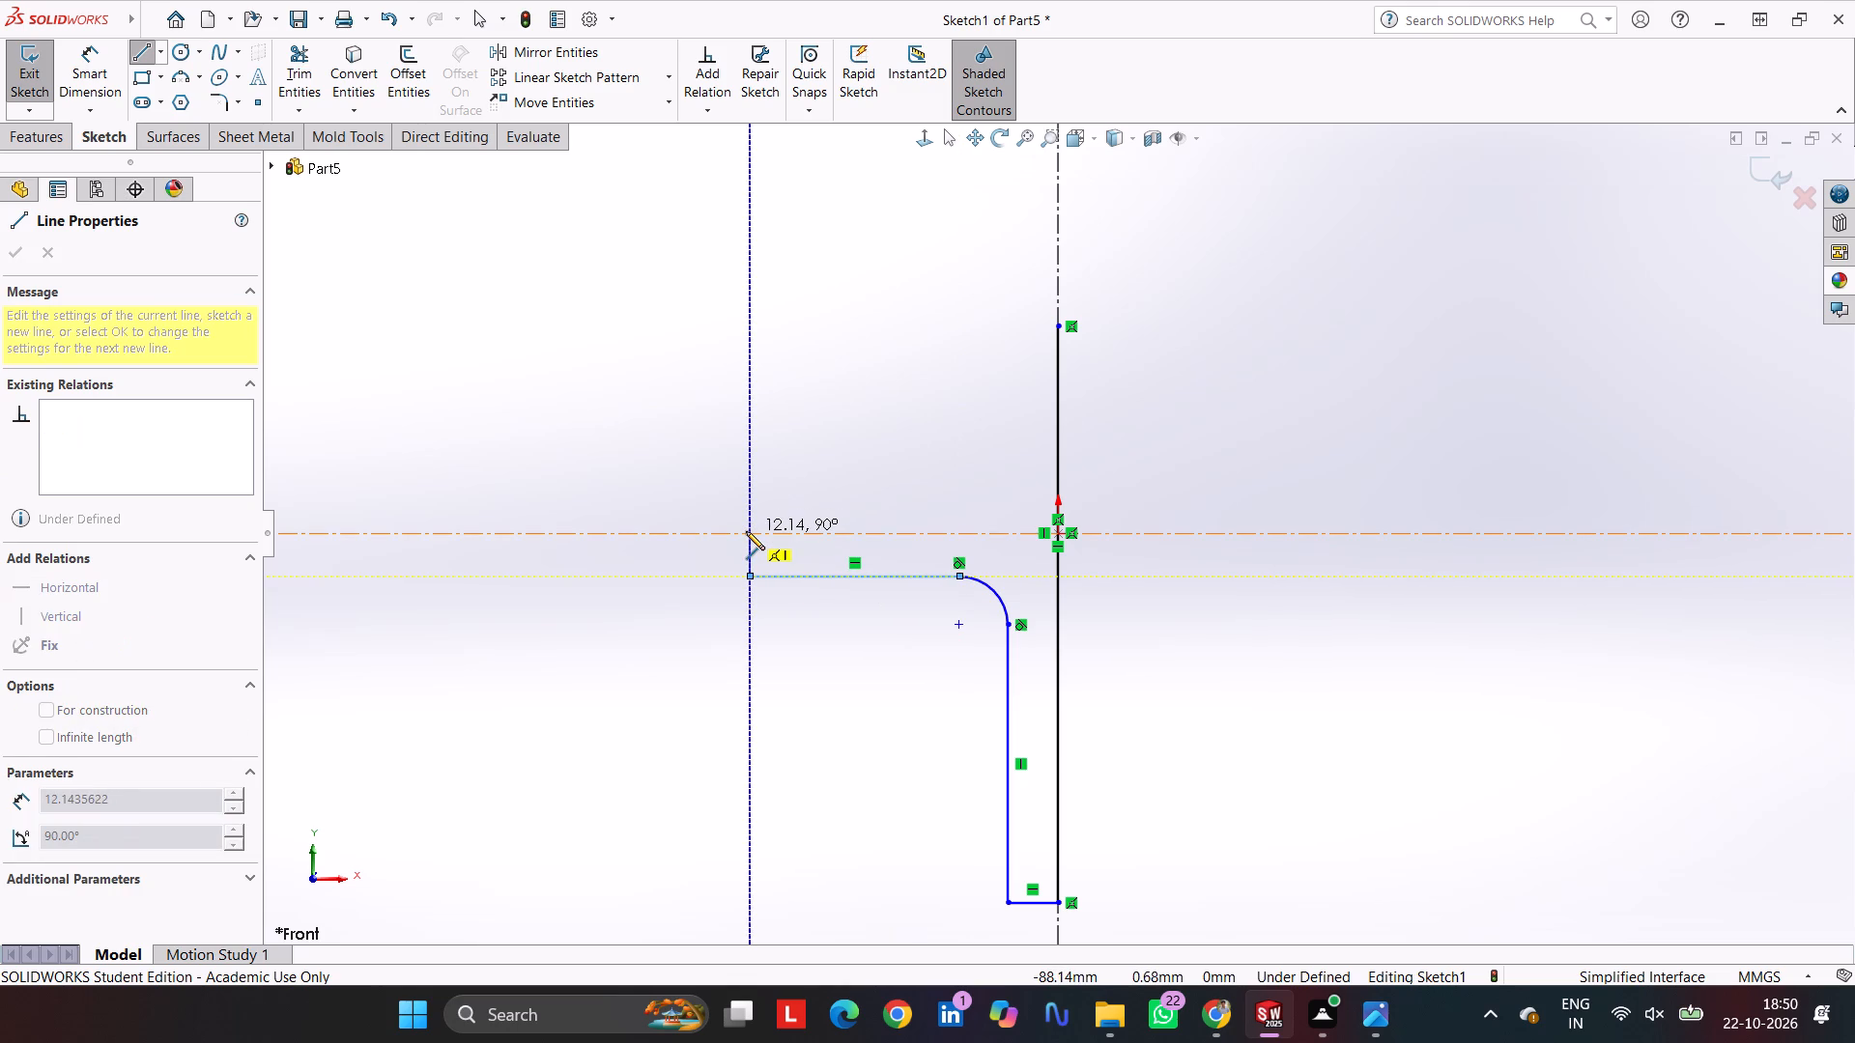
left_click(746, 531)
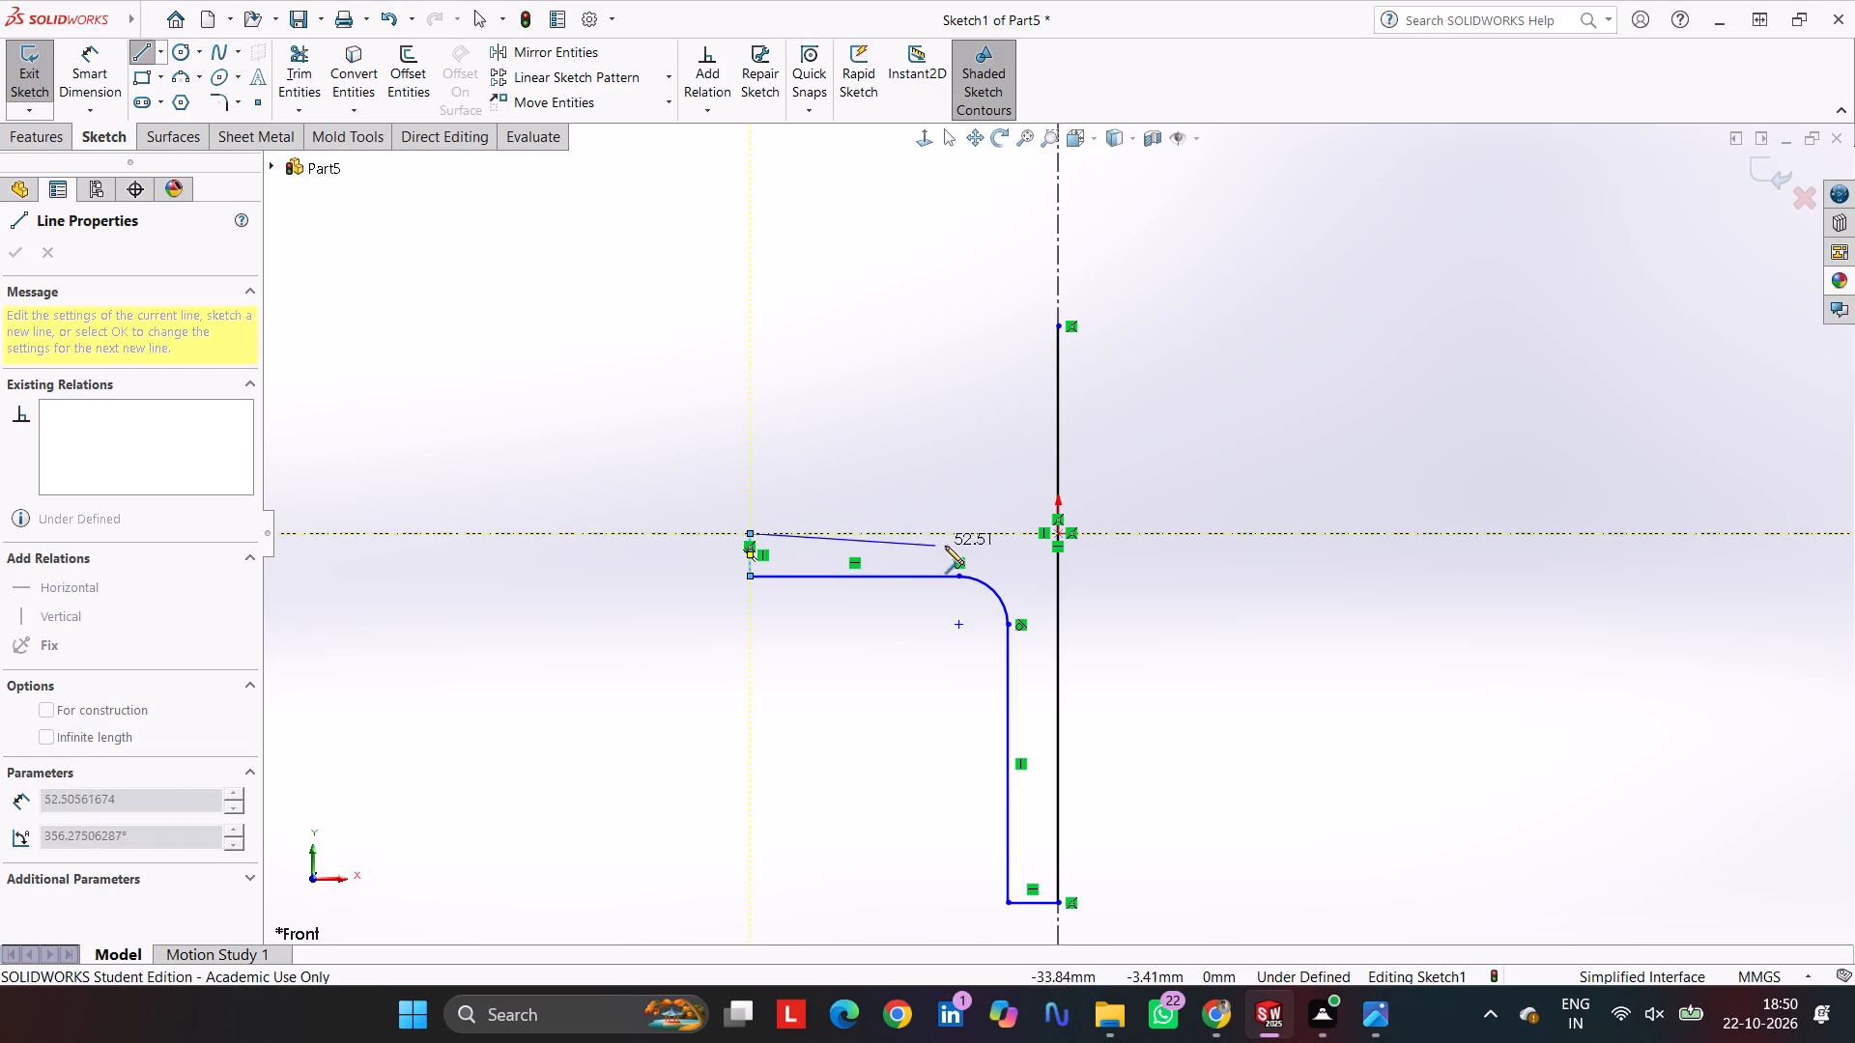
left_click(960, 531)
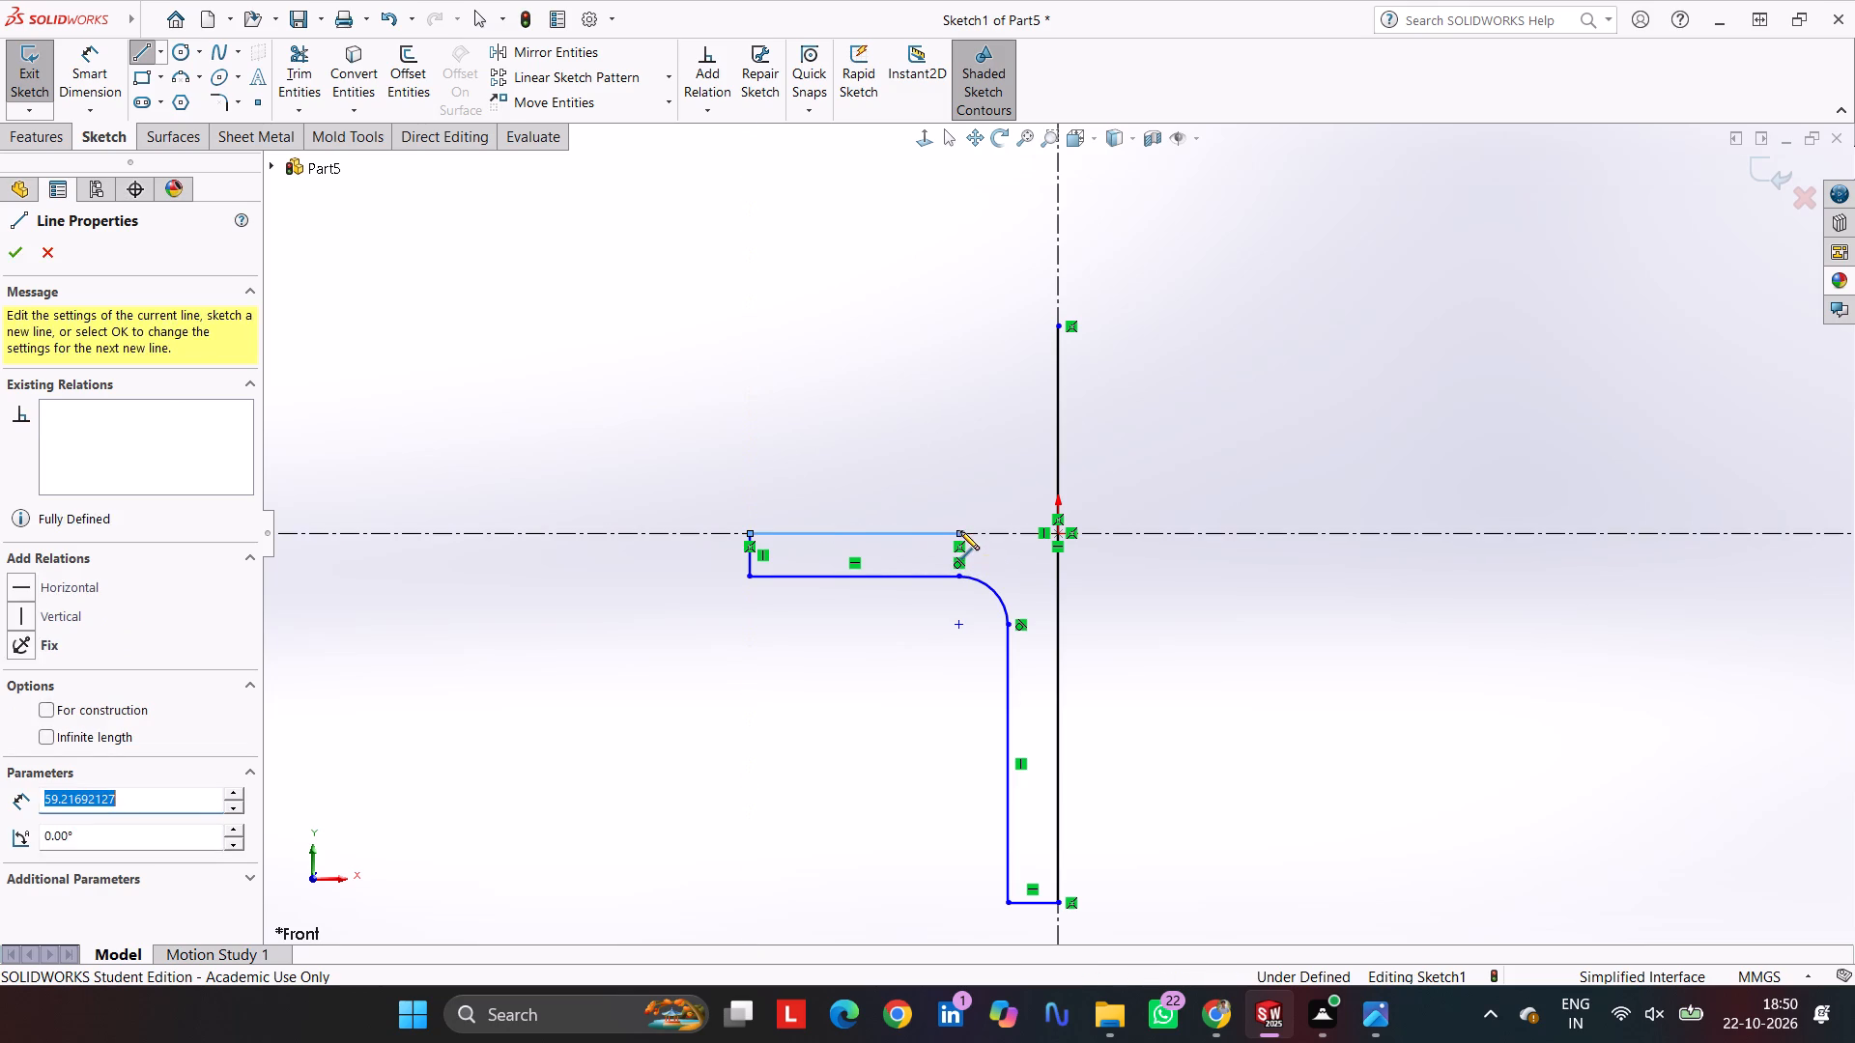
left_click(1006, 485)
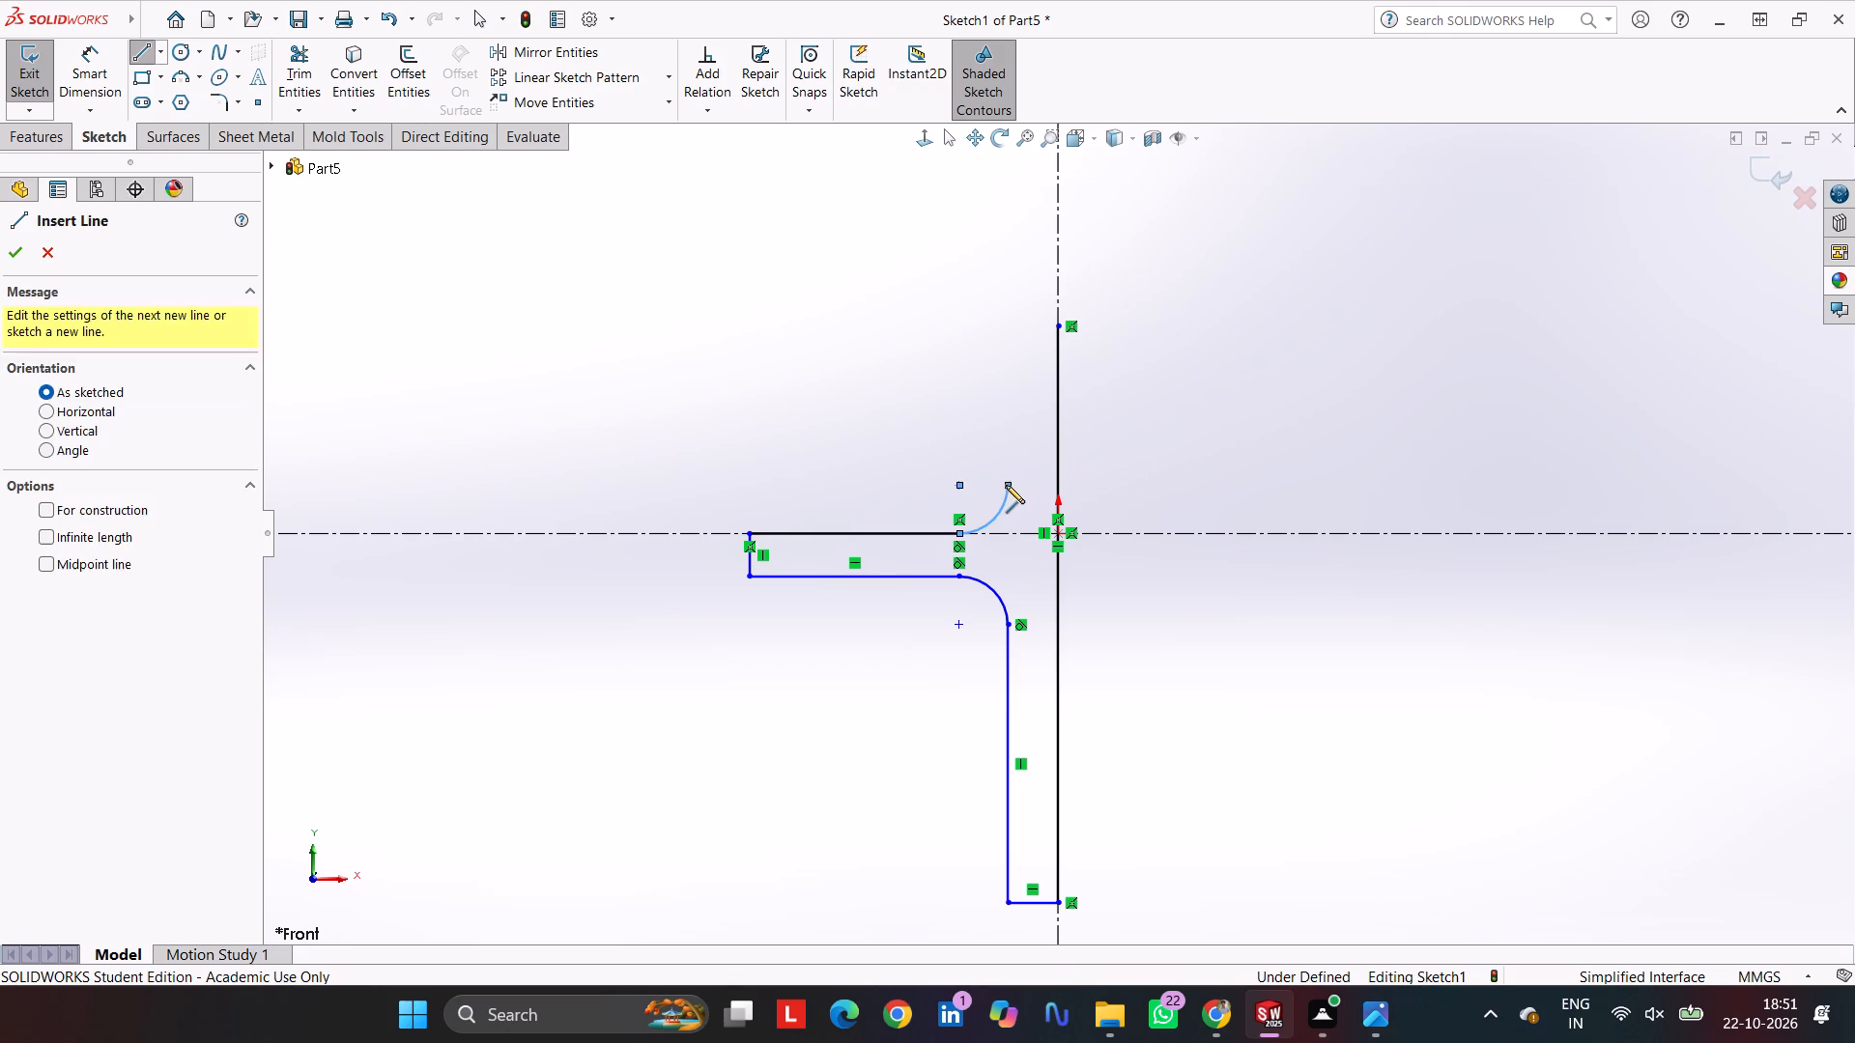
left_click(1010, 330)
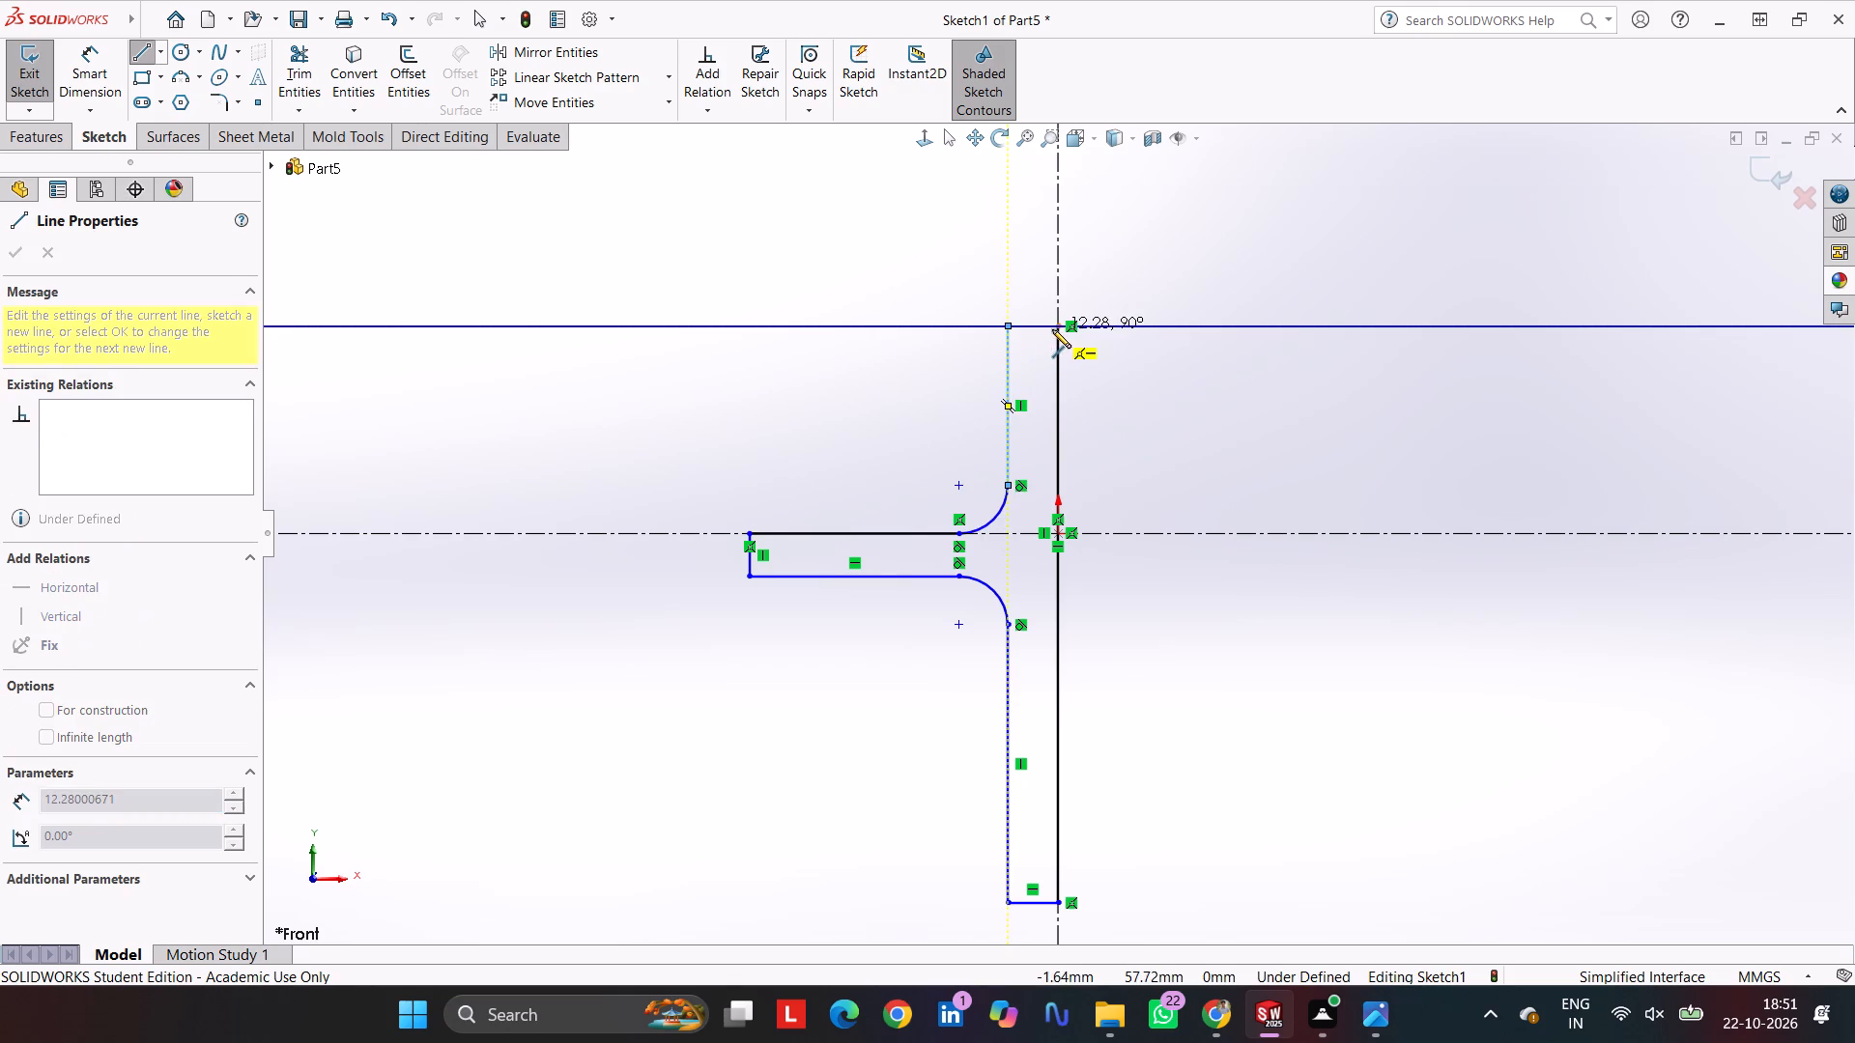
left_click(1053, 328)
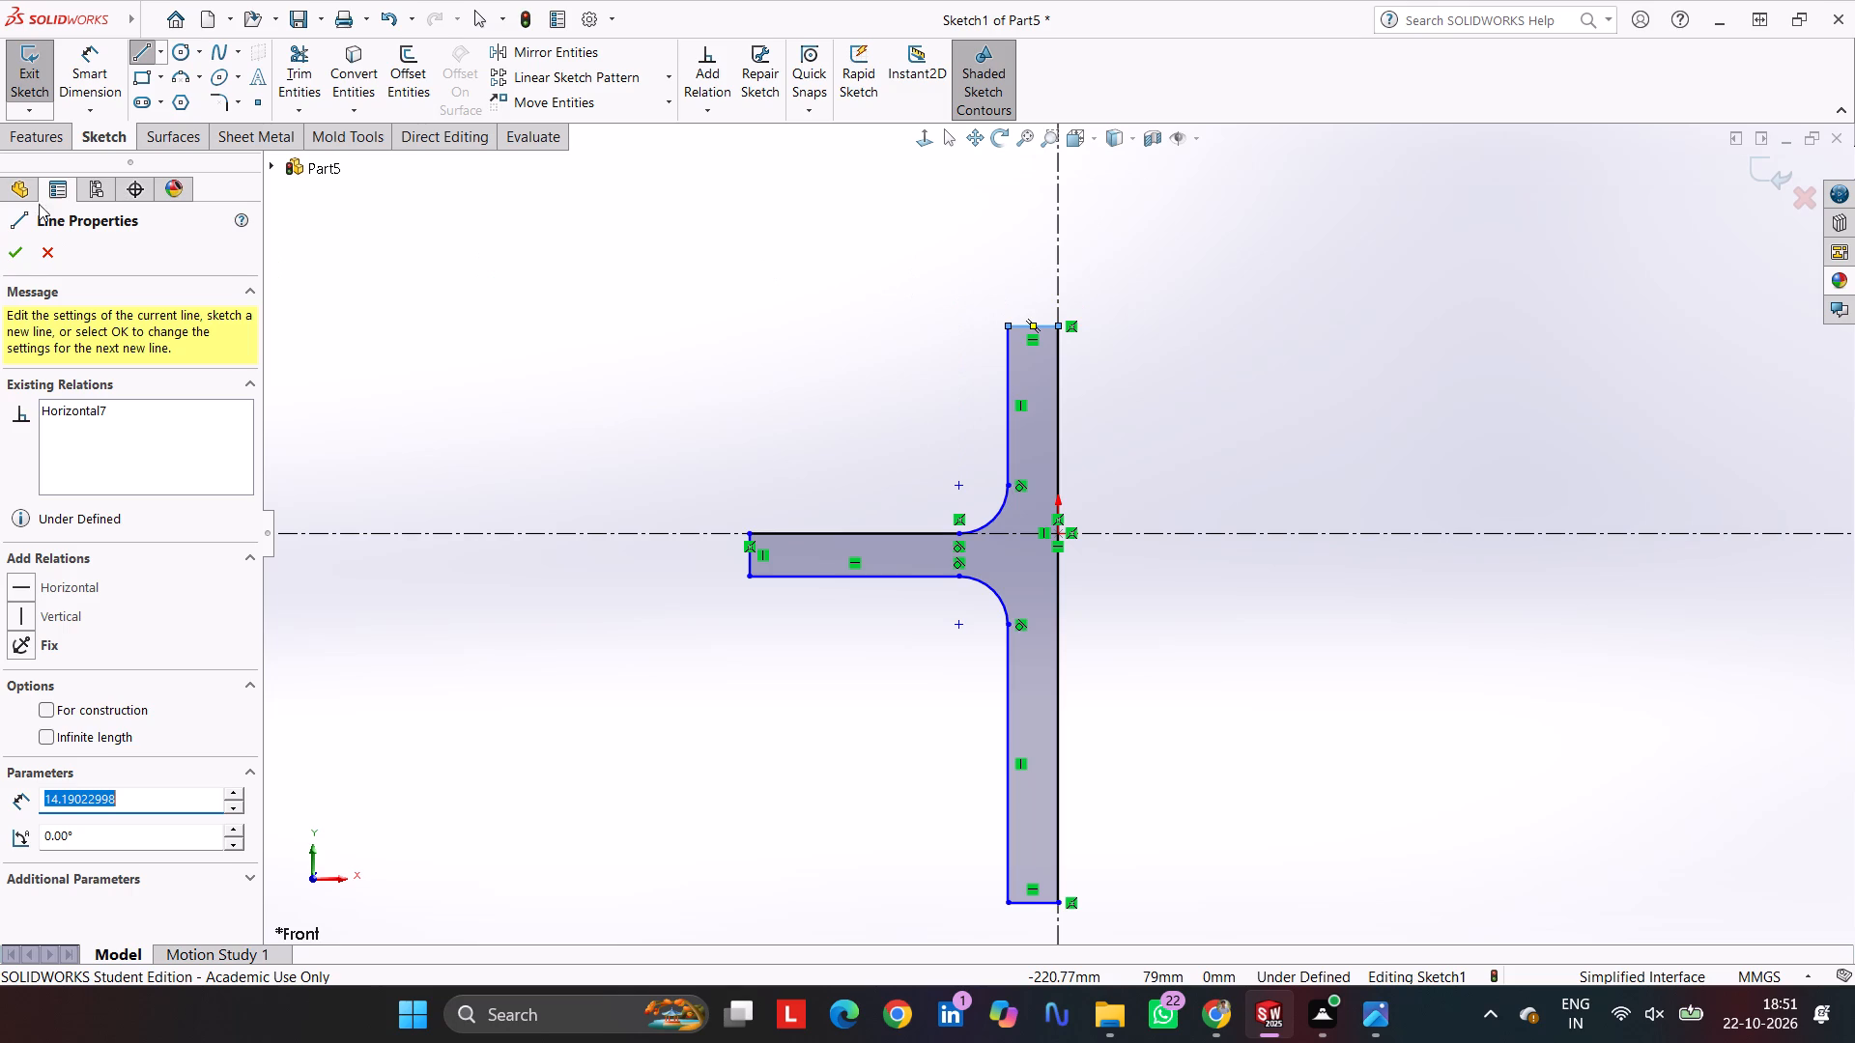
Dimension the long vertical edge on the centreline to 360 mm.
left_click(95, 58)
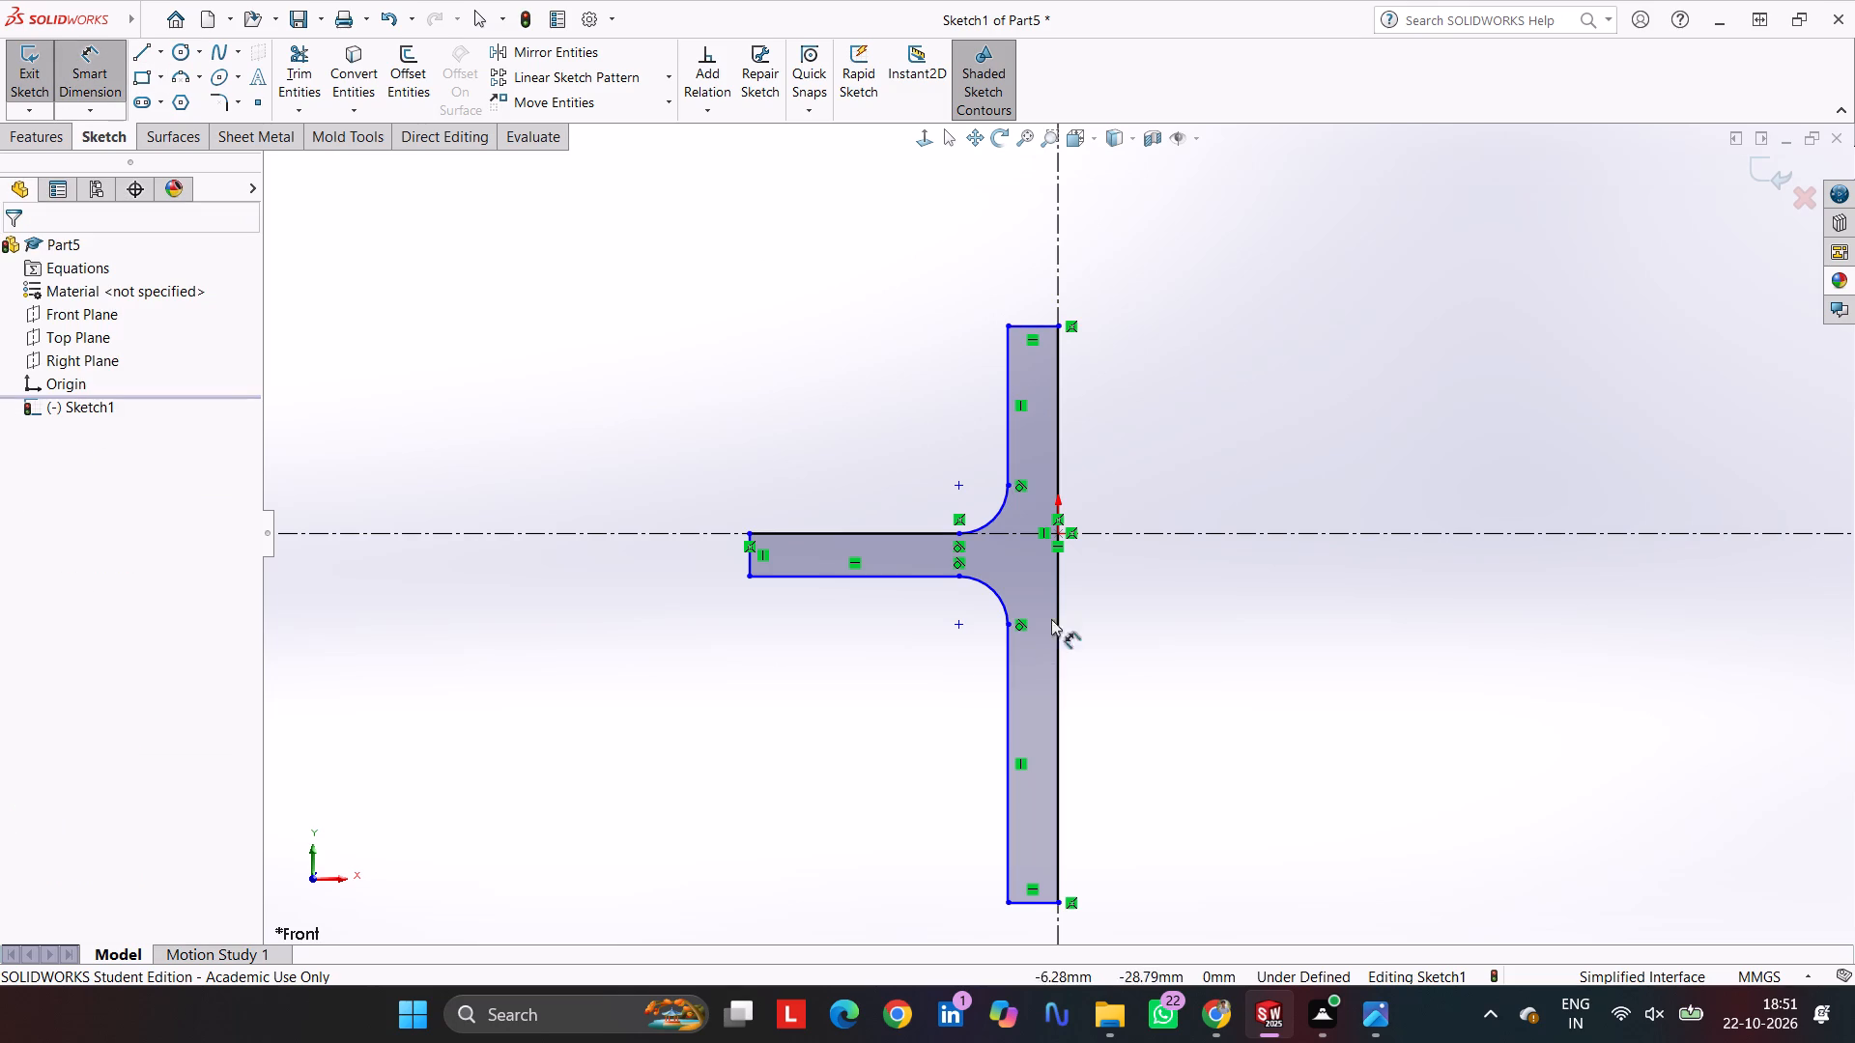
left_click(1053, 587)
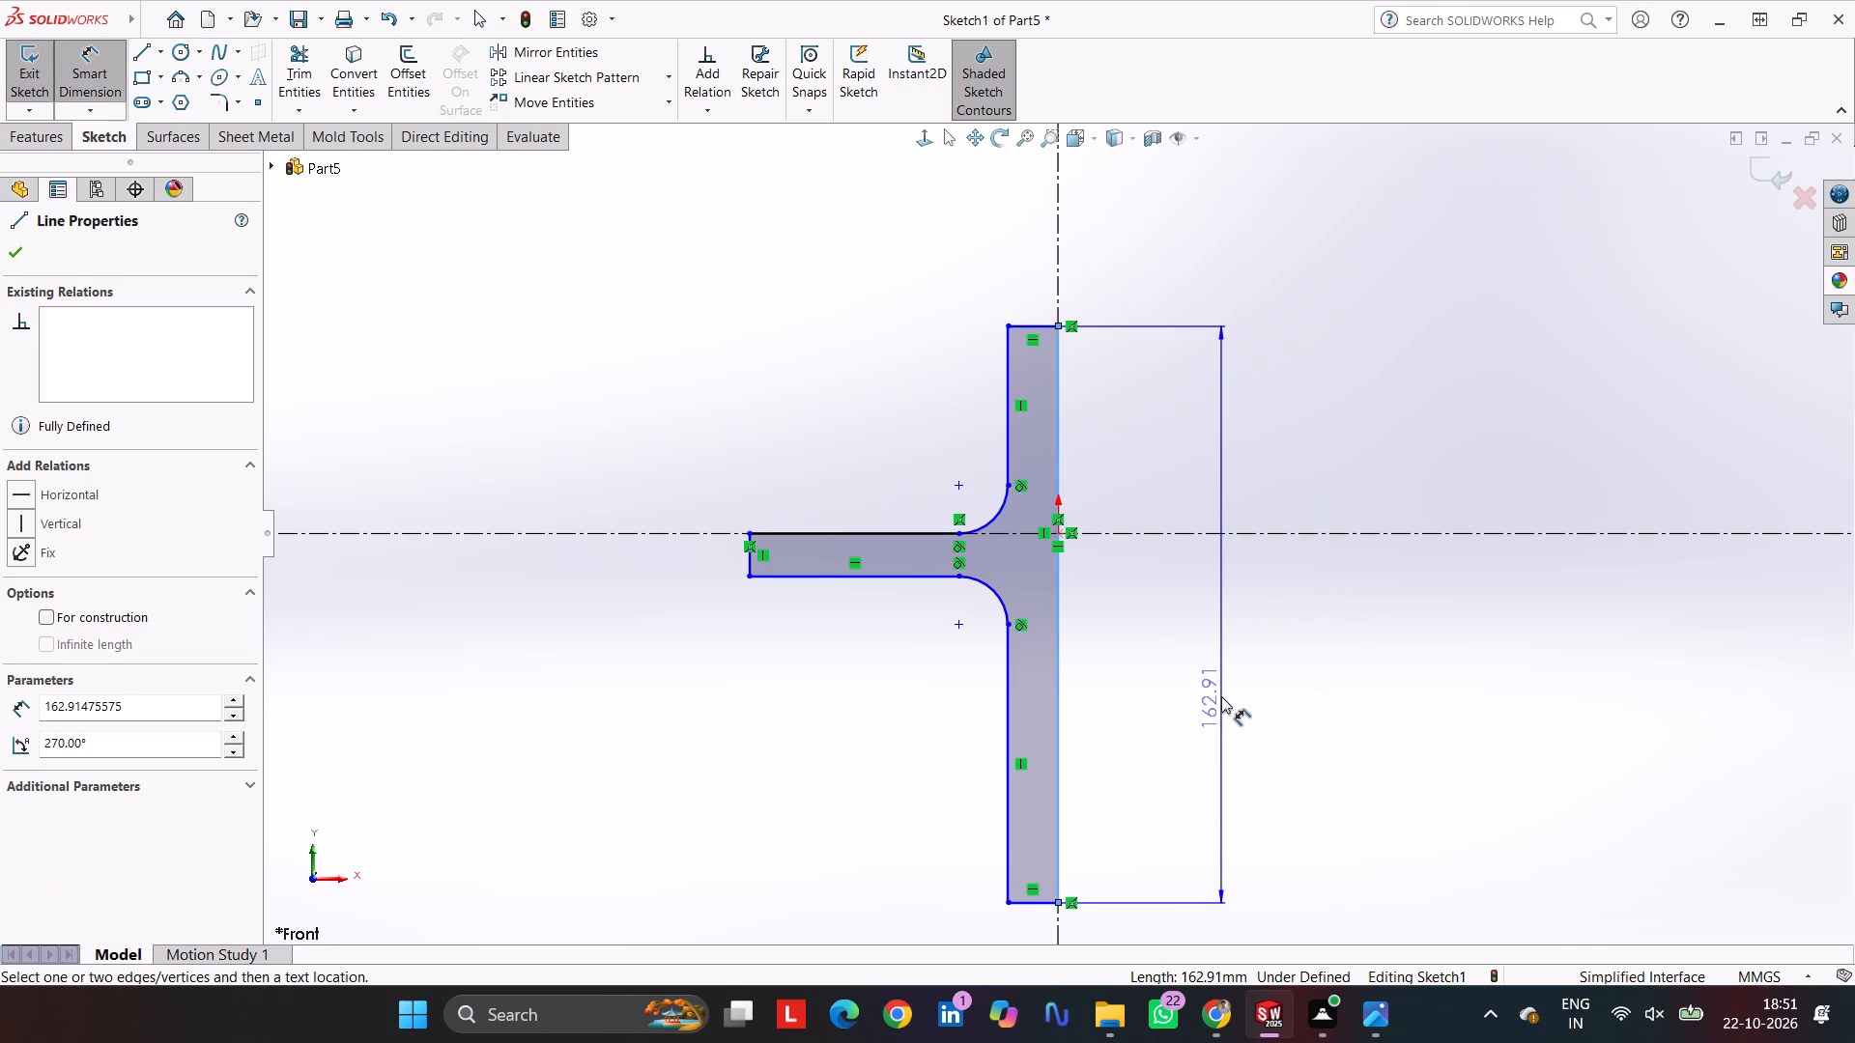
left_click(1211, 688)
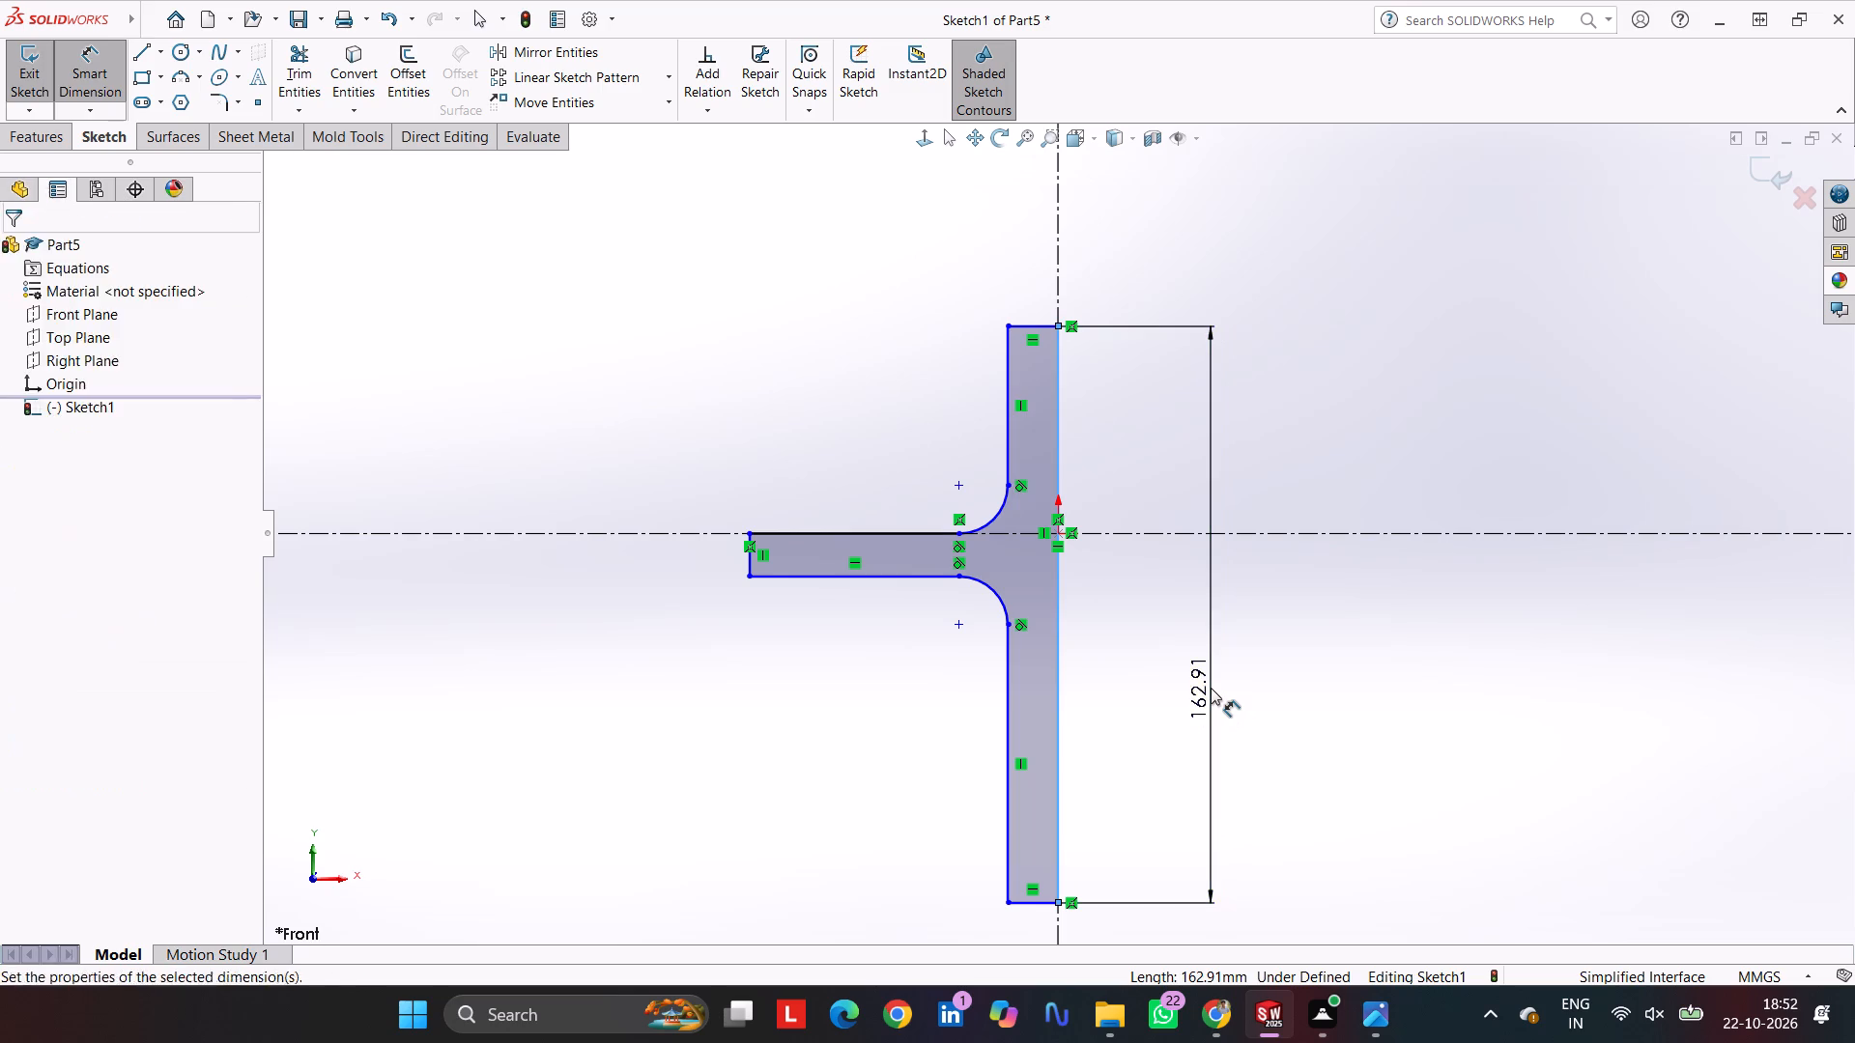
type("360")
key("Return")
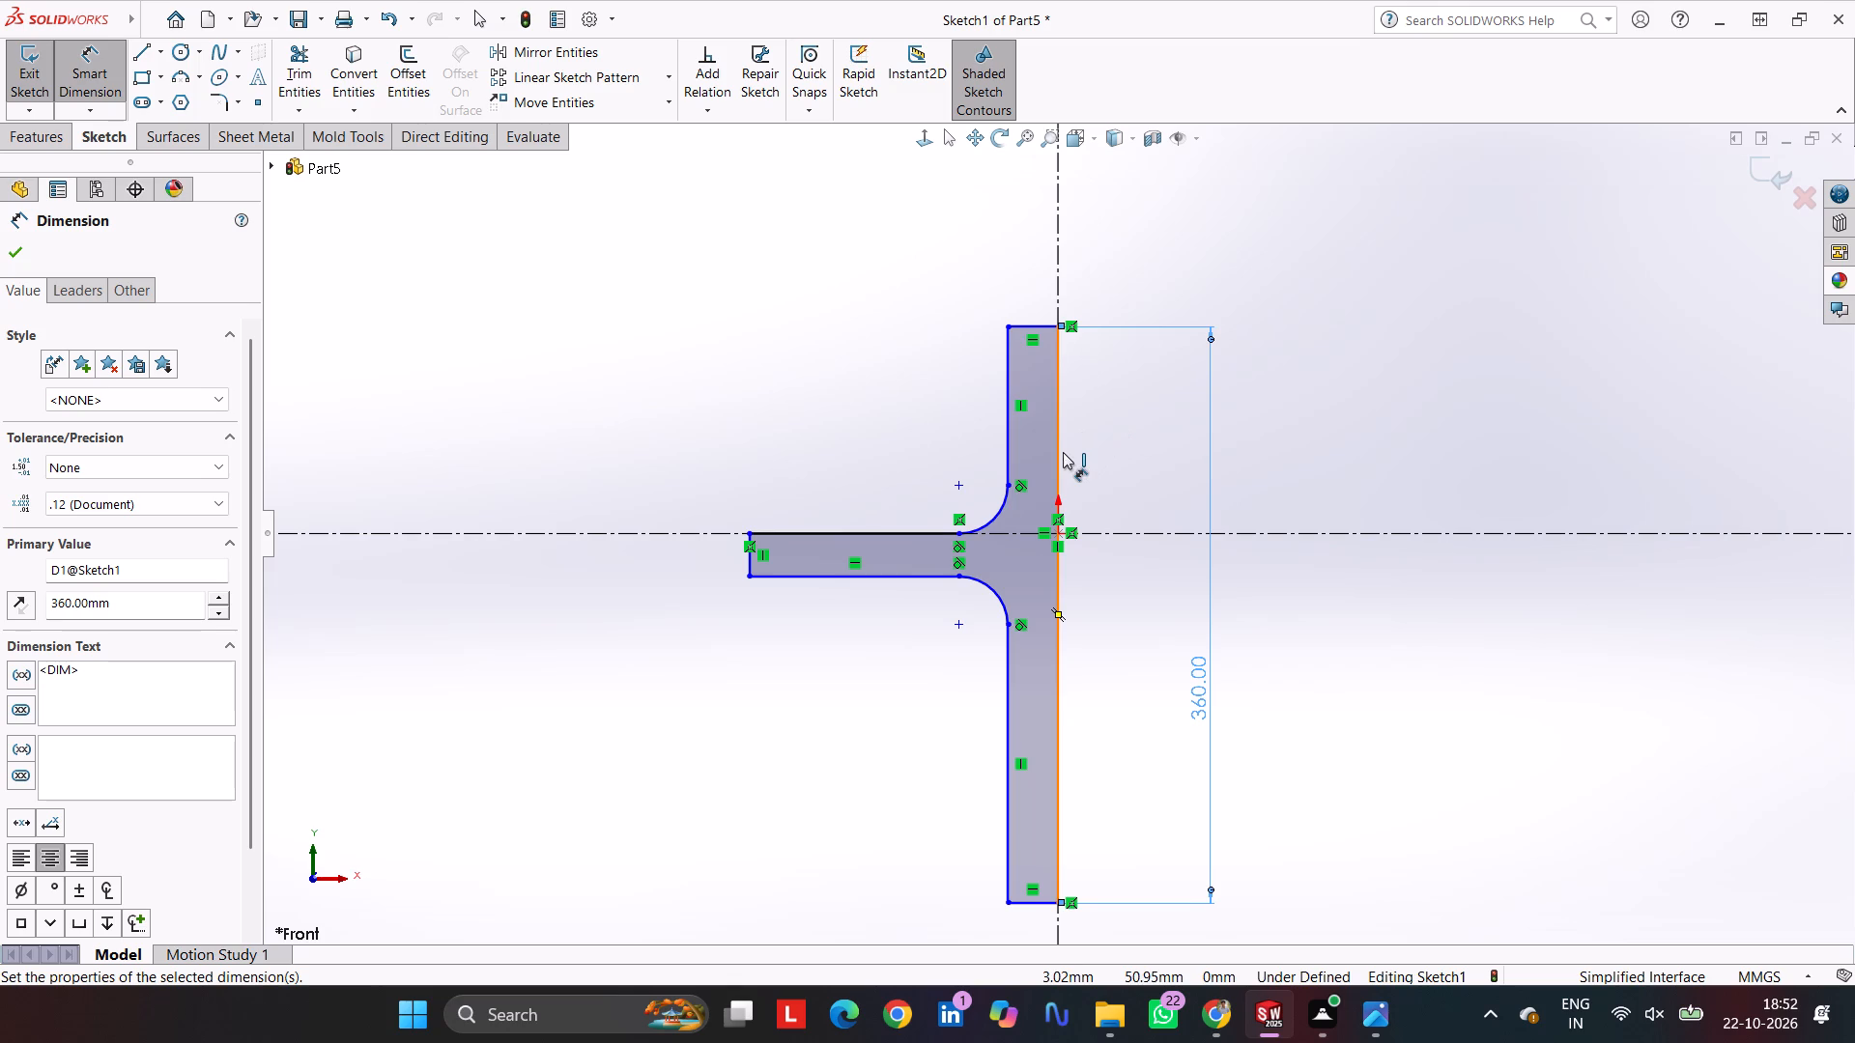
Dimension the vertical distance from the arm's upper edge to the upright's top edge as 110 mm.
left_click(919, 531)
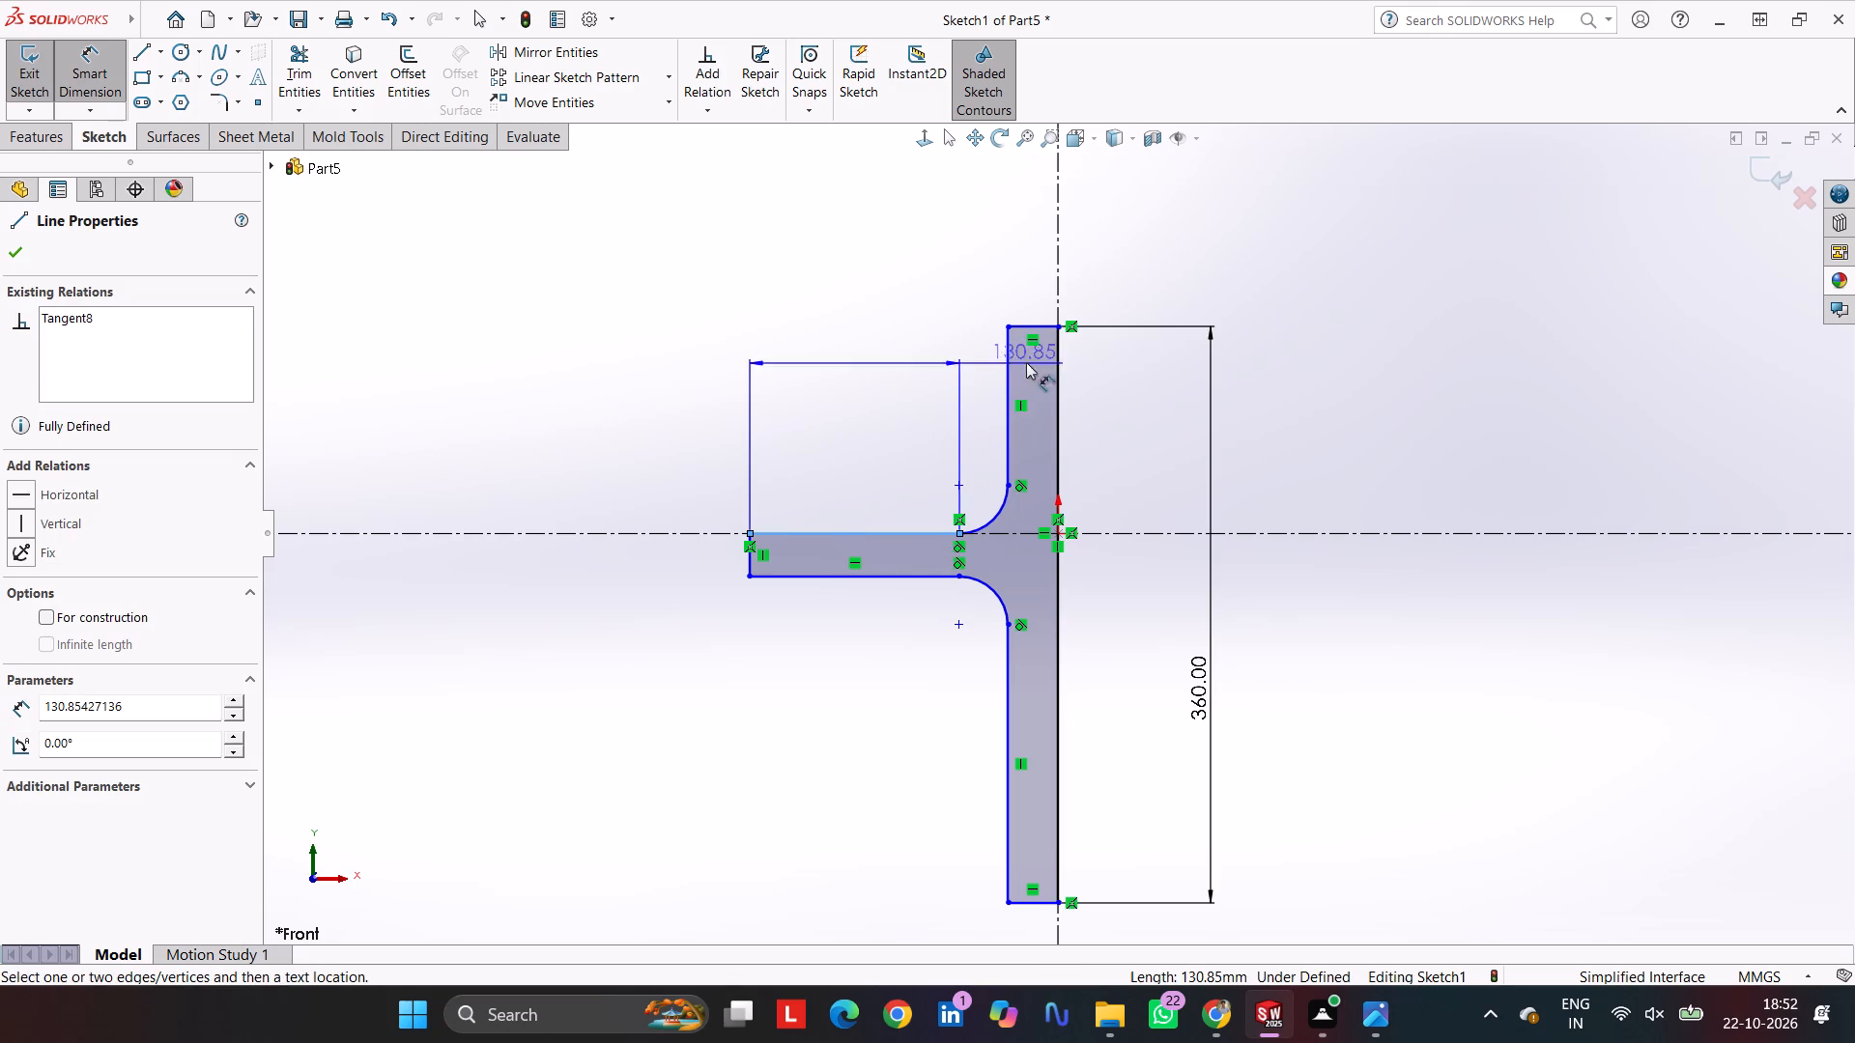
left_click(1035, 327)
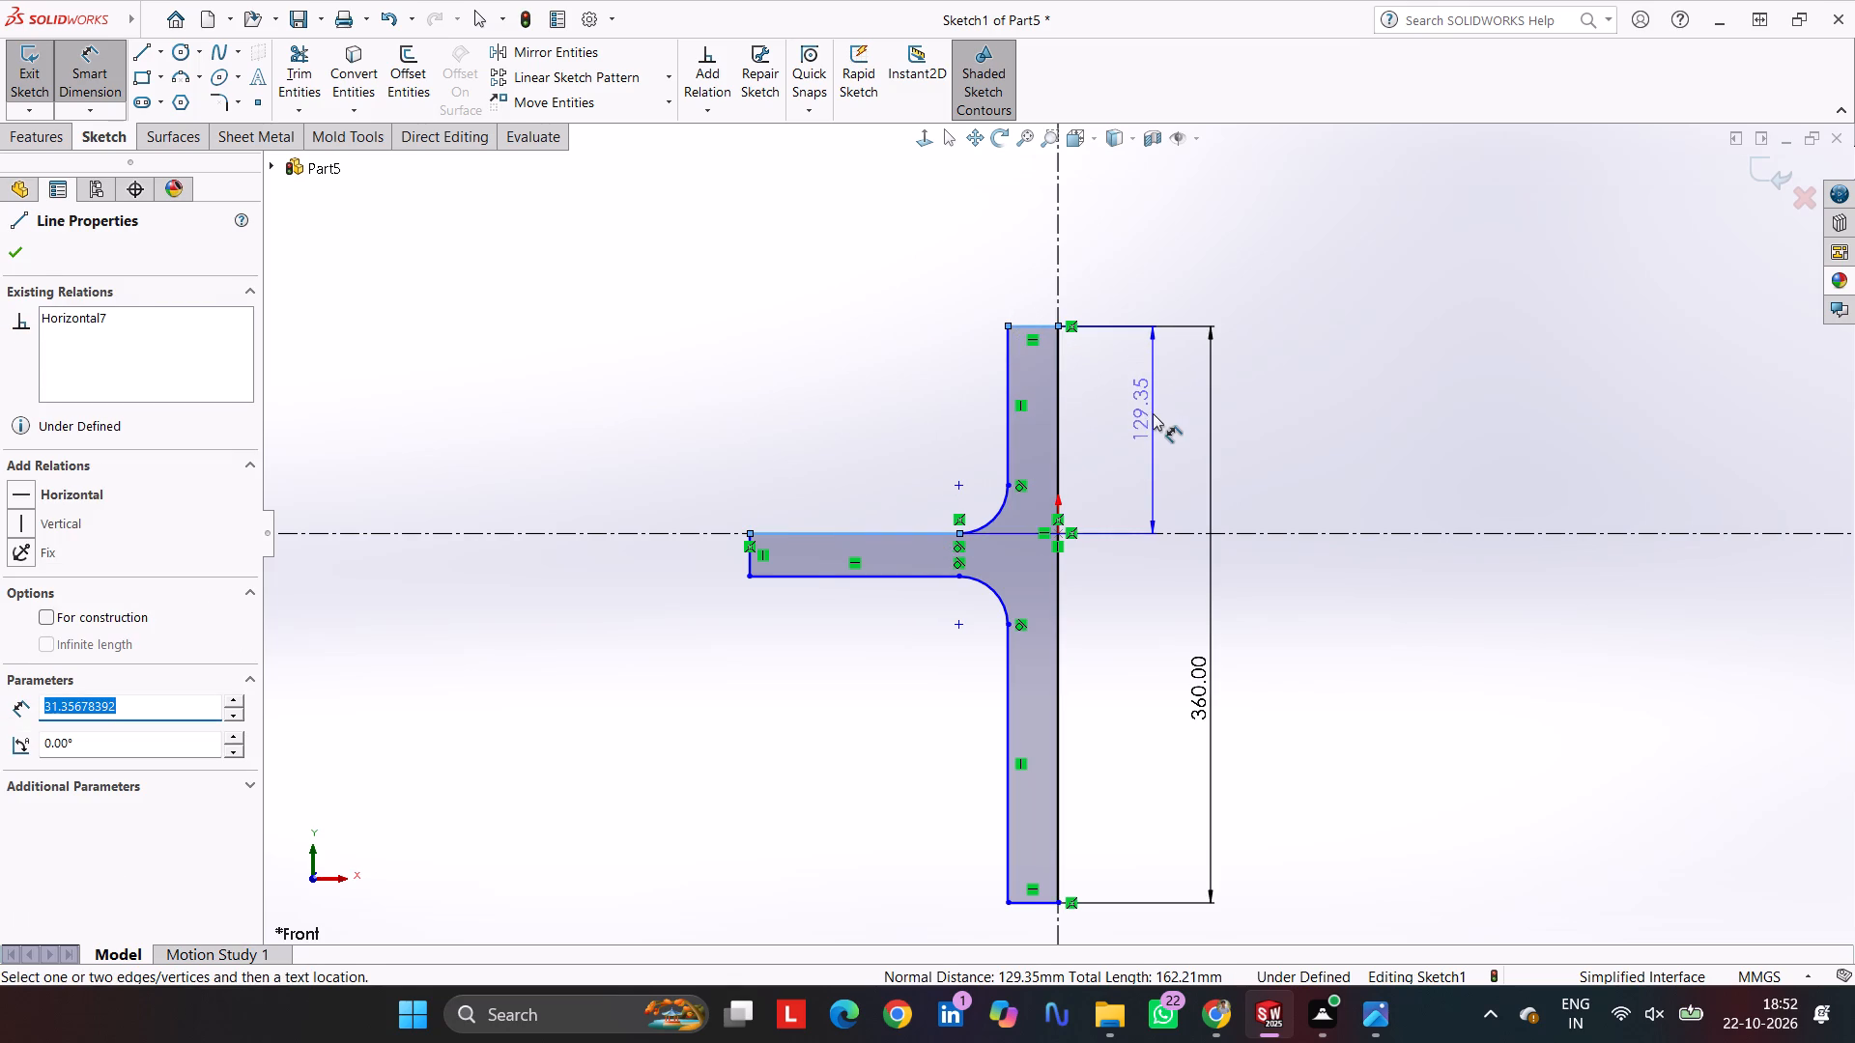
left_click(1153, 413)
type("110")
key("Return")
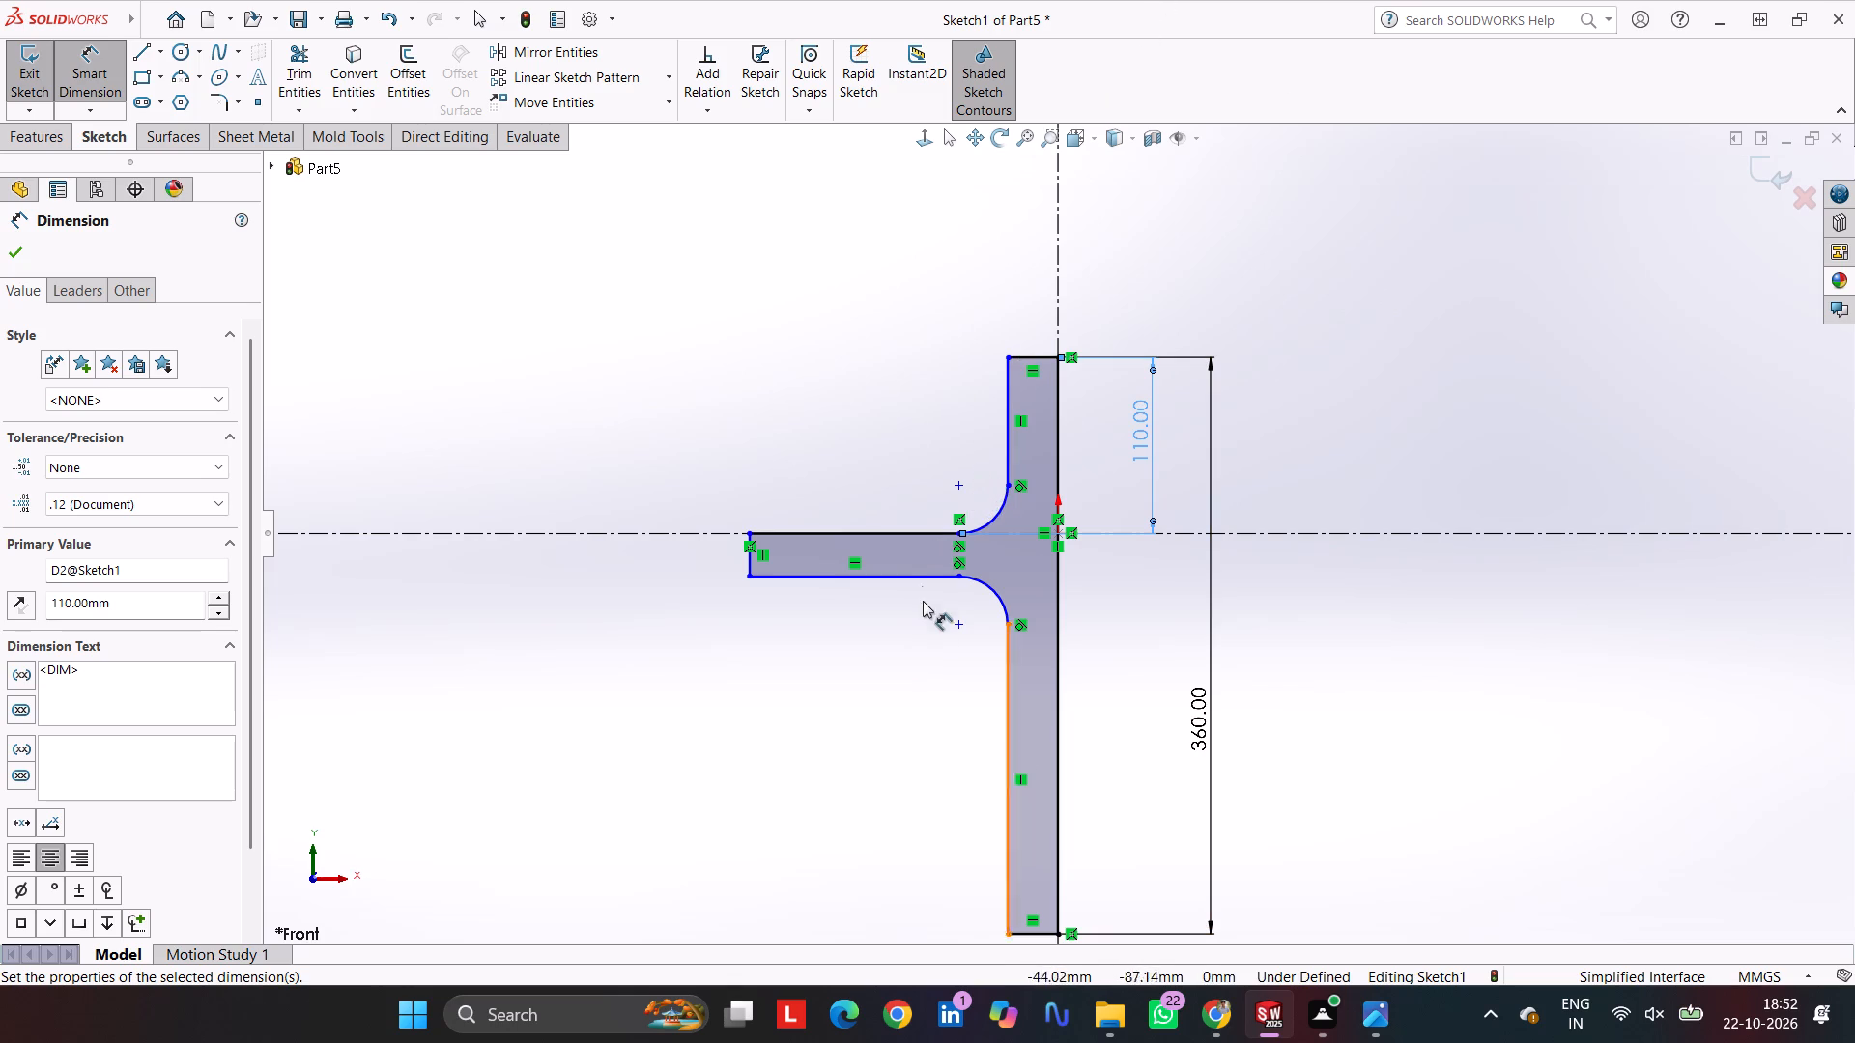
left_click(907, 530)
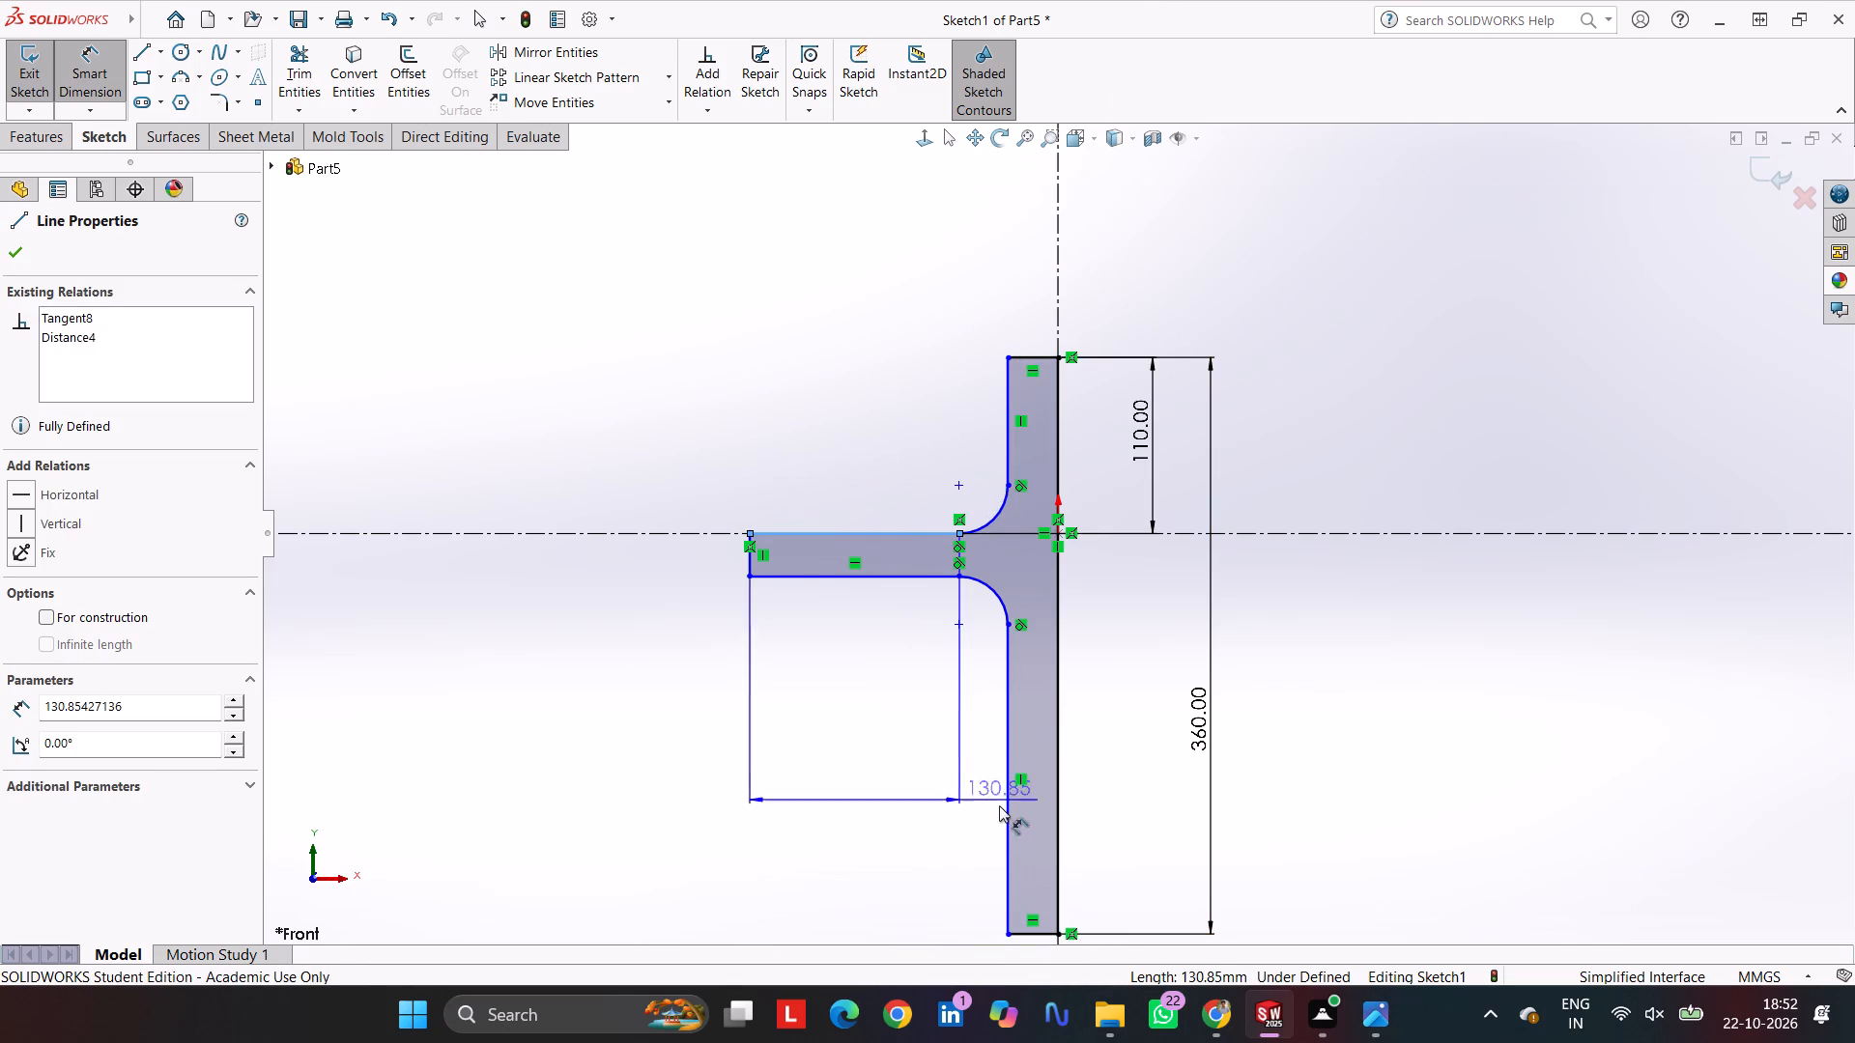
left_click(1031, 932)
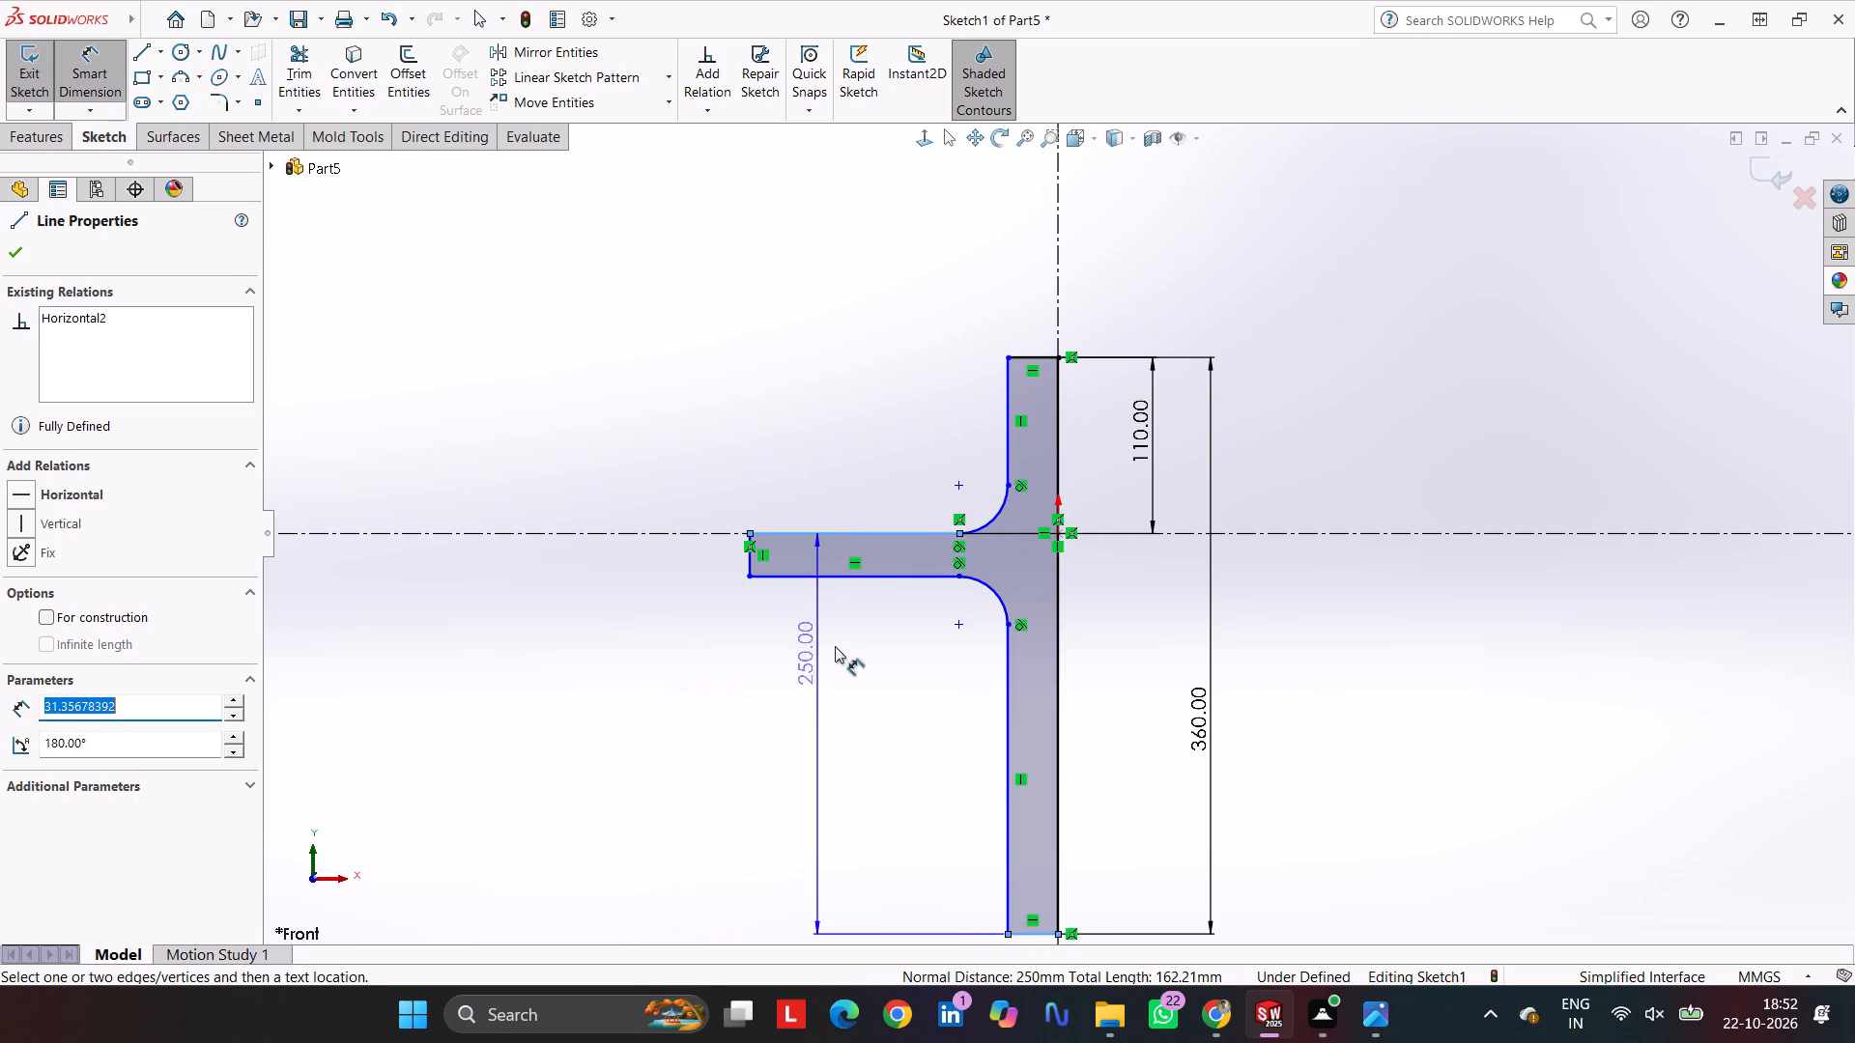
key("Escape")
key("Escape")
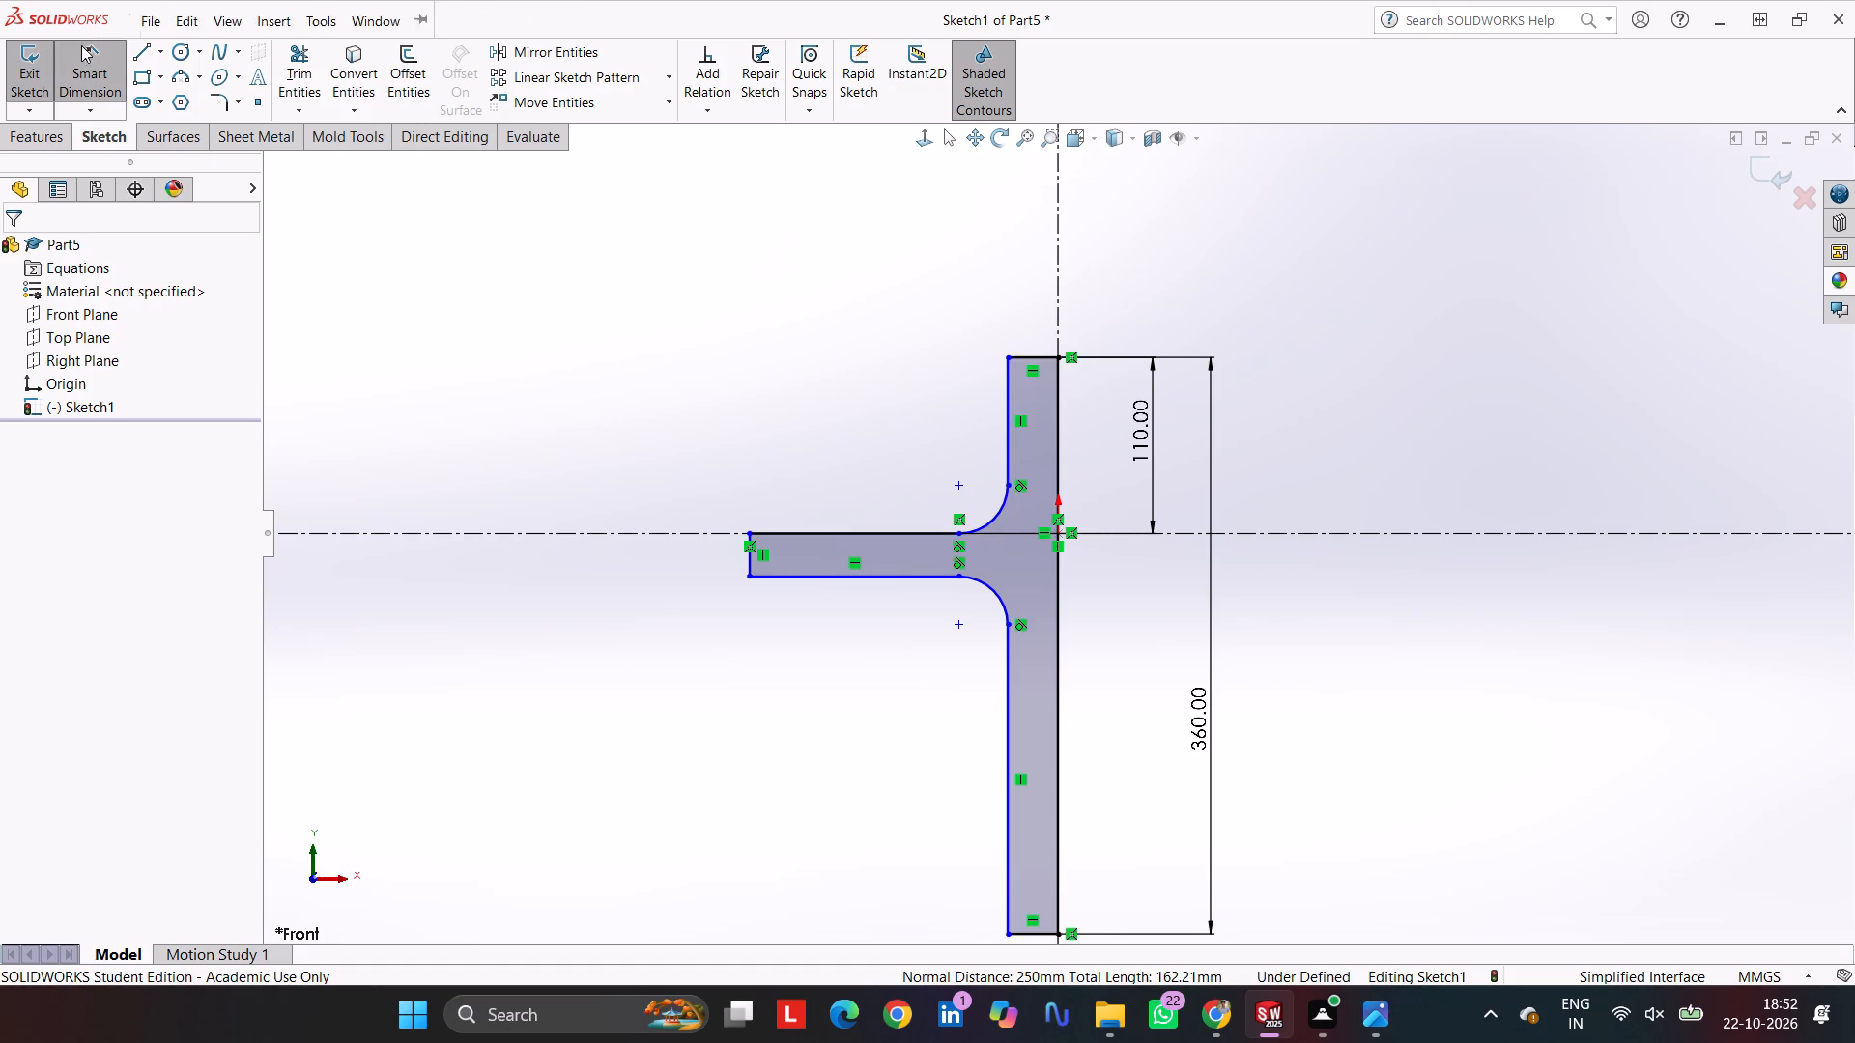
Dimension the horizontal distance from the arm's outer end to the long vertical edge as 235 mm.
left_click(749, 558)
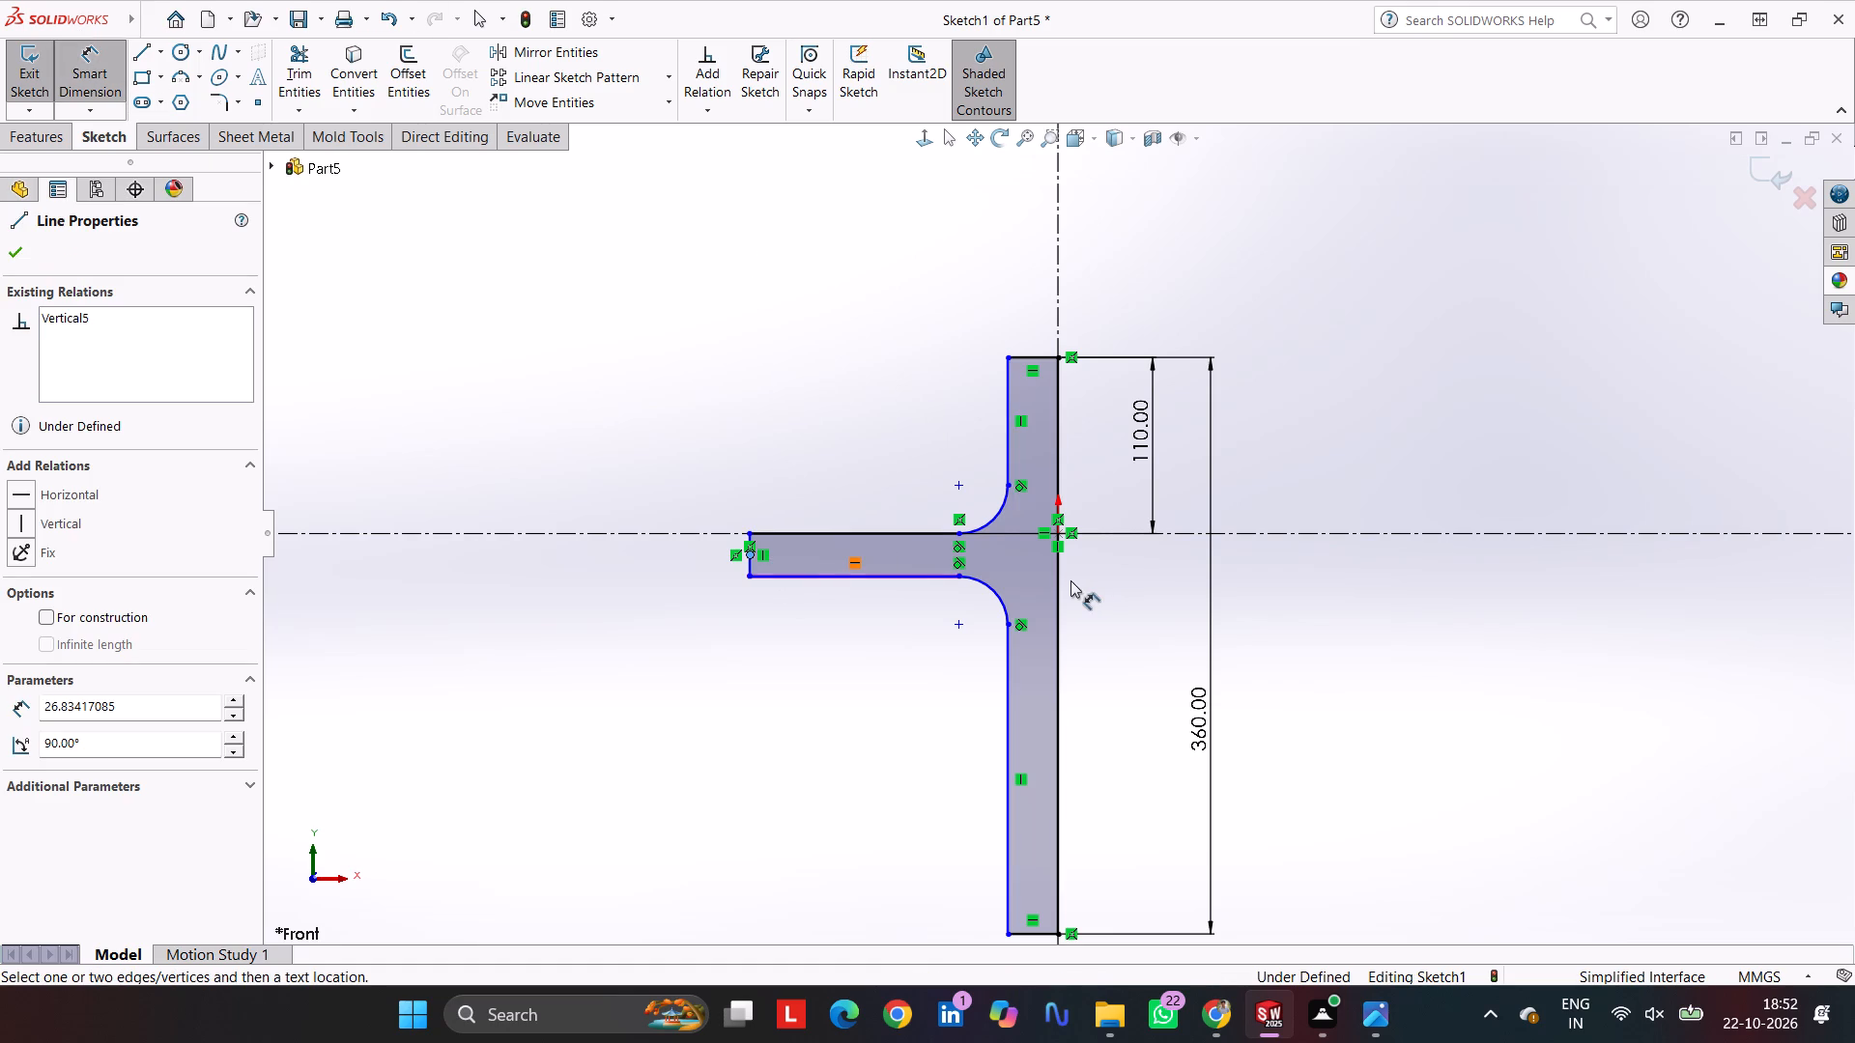
left_click(1060, 582)
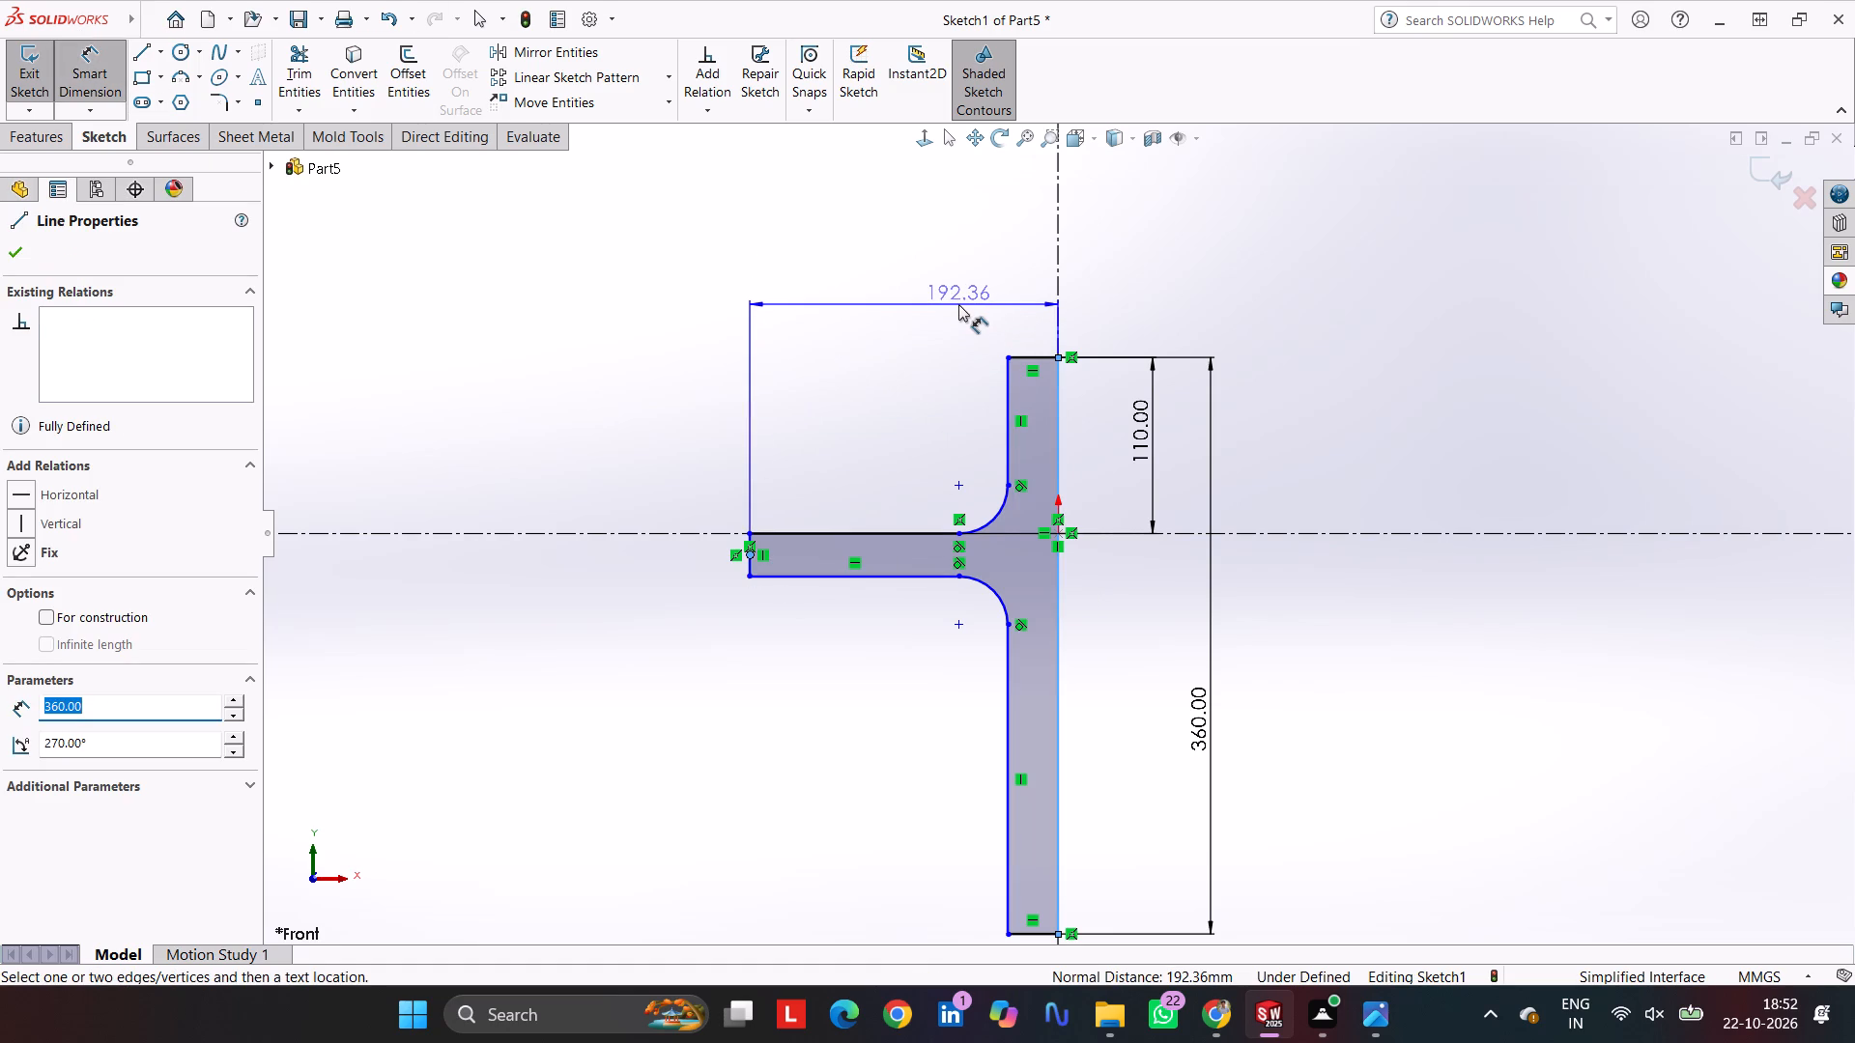
left_click(958, 304)
type("235")
key("Return")
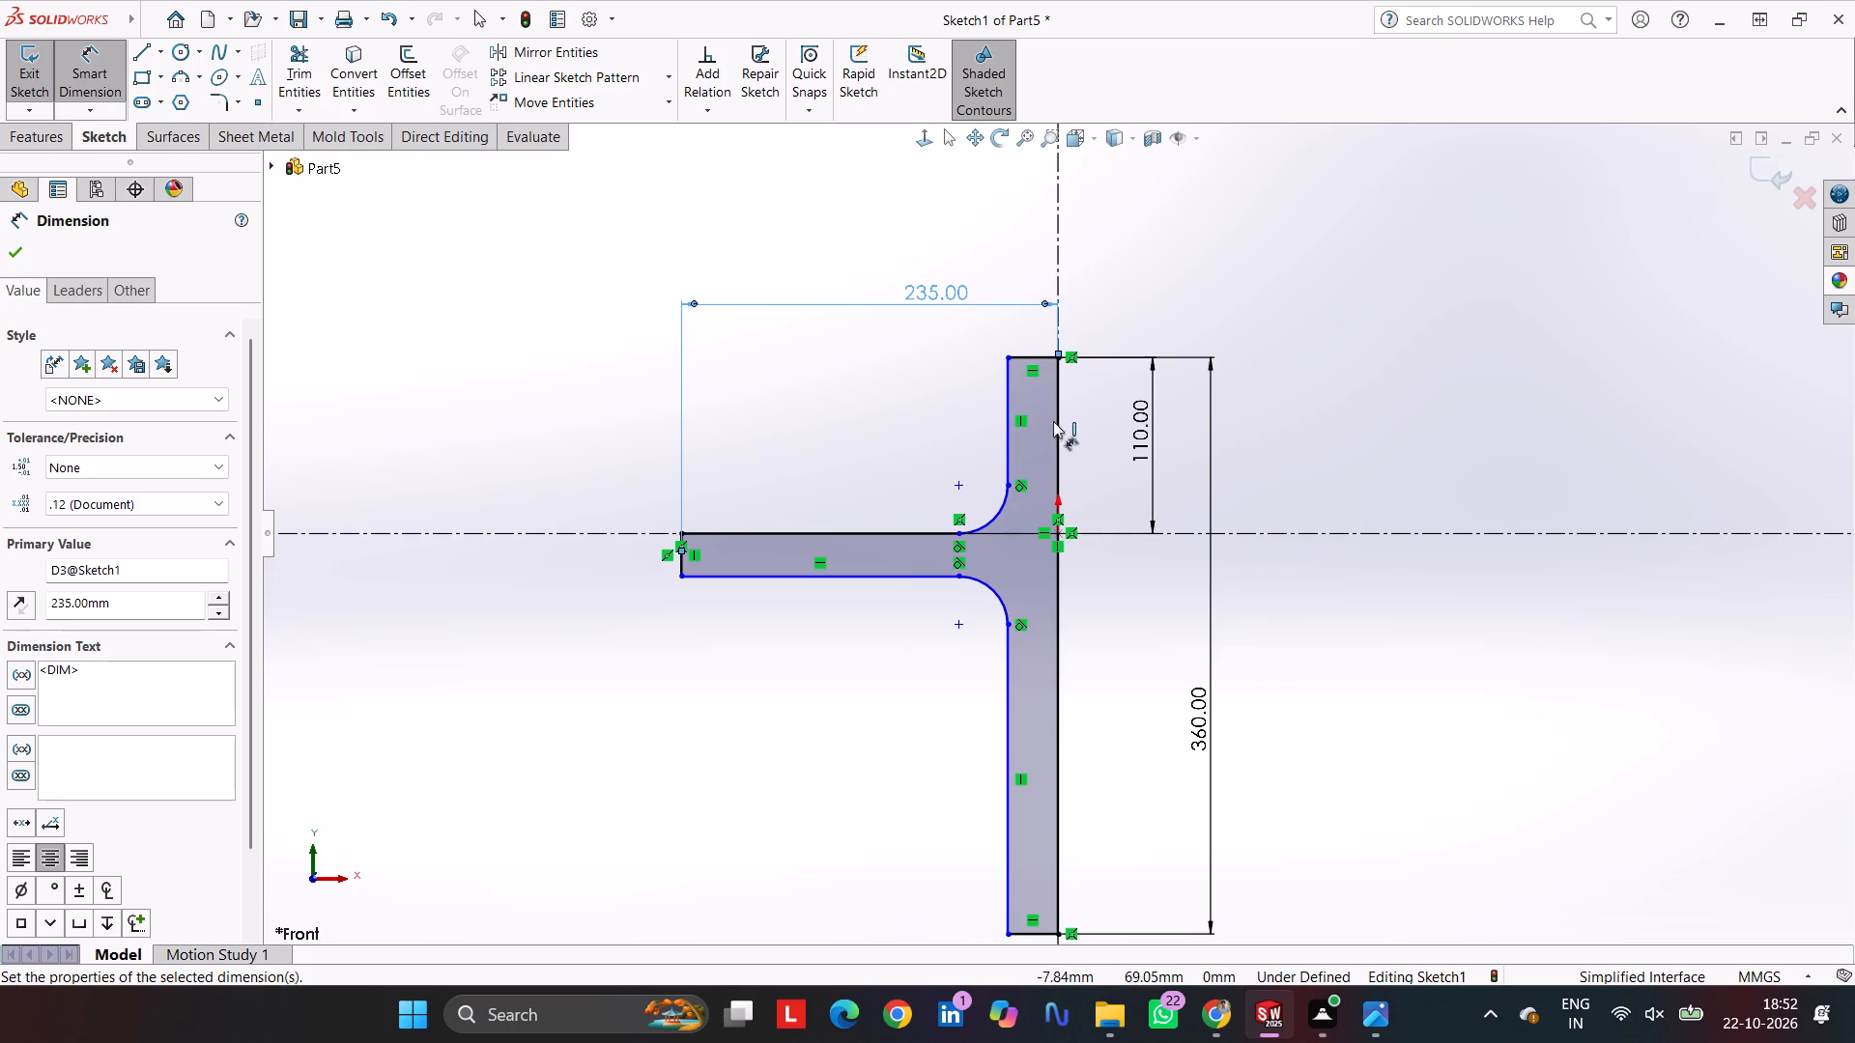
Dimension both inner corner arcs, above and below the arm, to a 20 mm radius.
left_click(1008, 498)
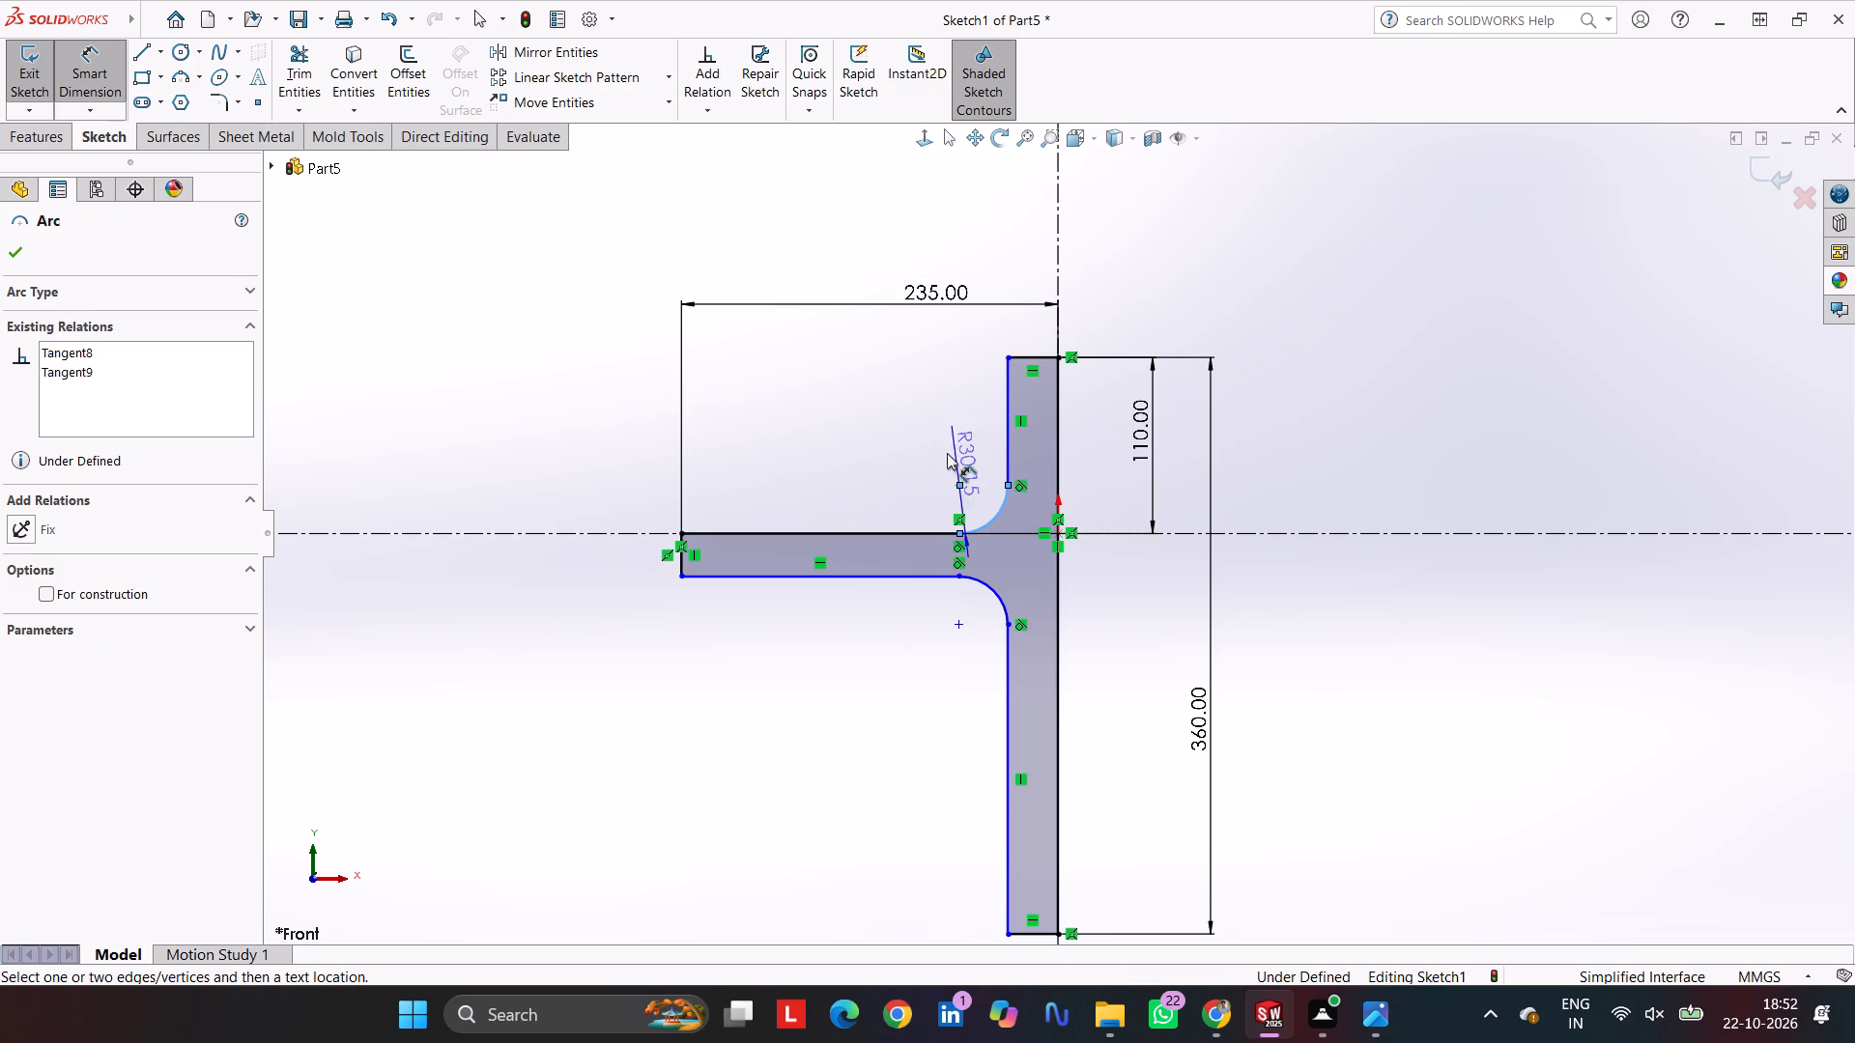
left_click(947, 453)
type("20")
key("Return")
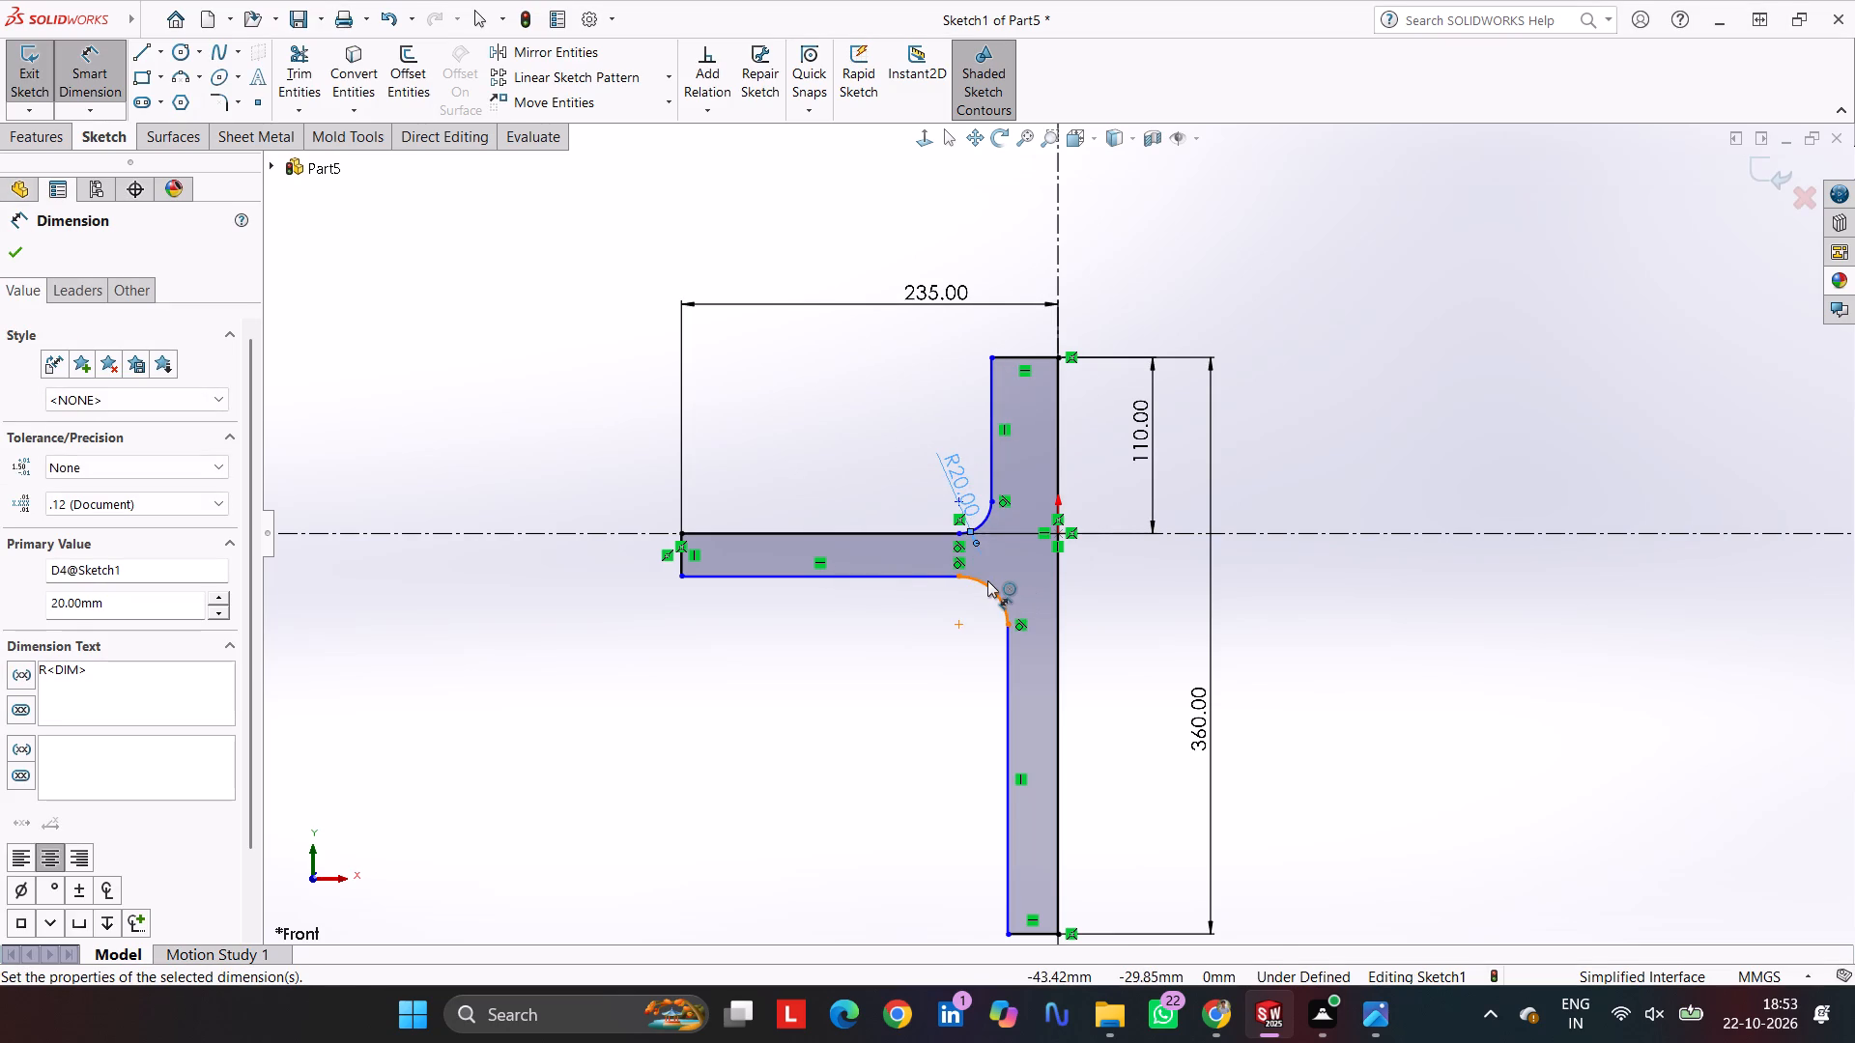
left_click(987, 580)
left_click(965, 651)
type("20")
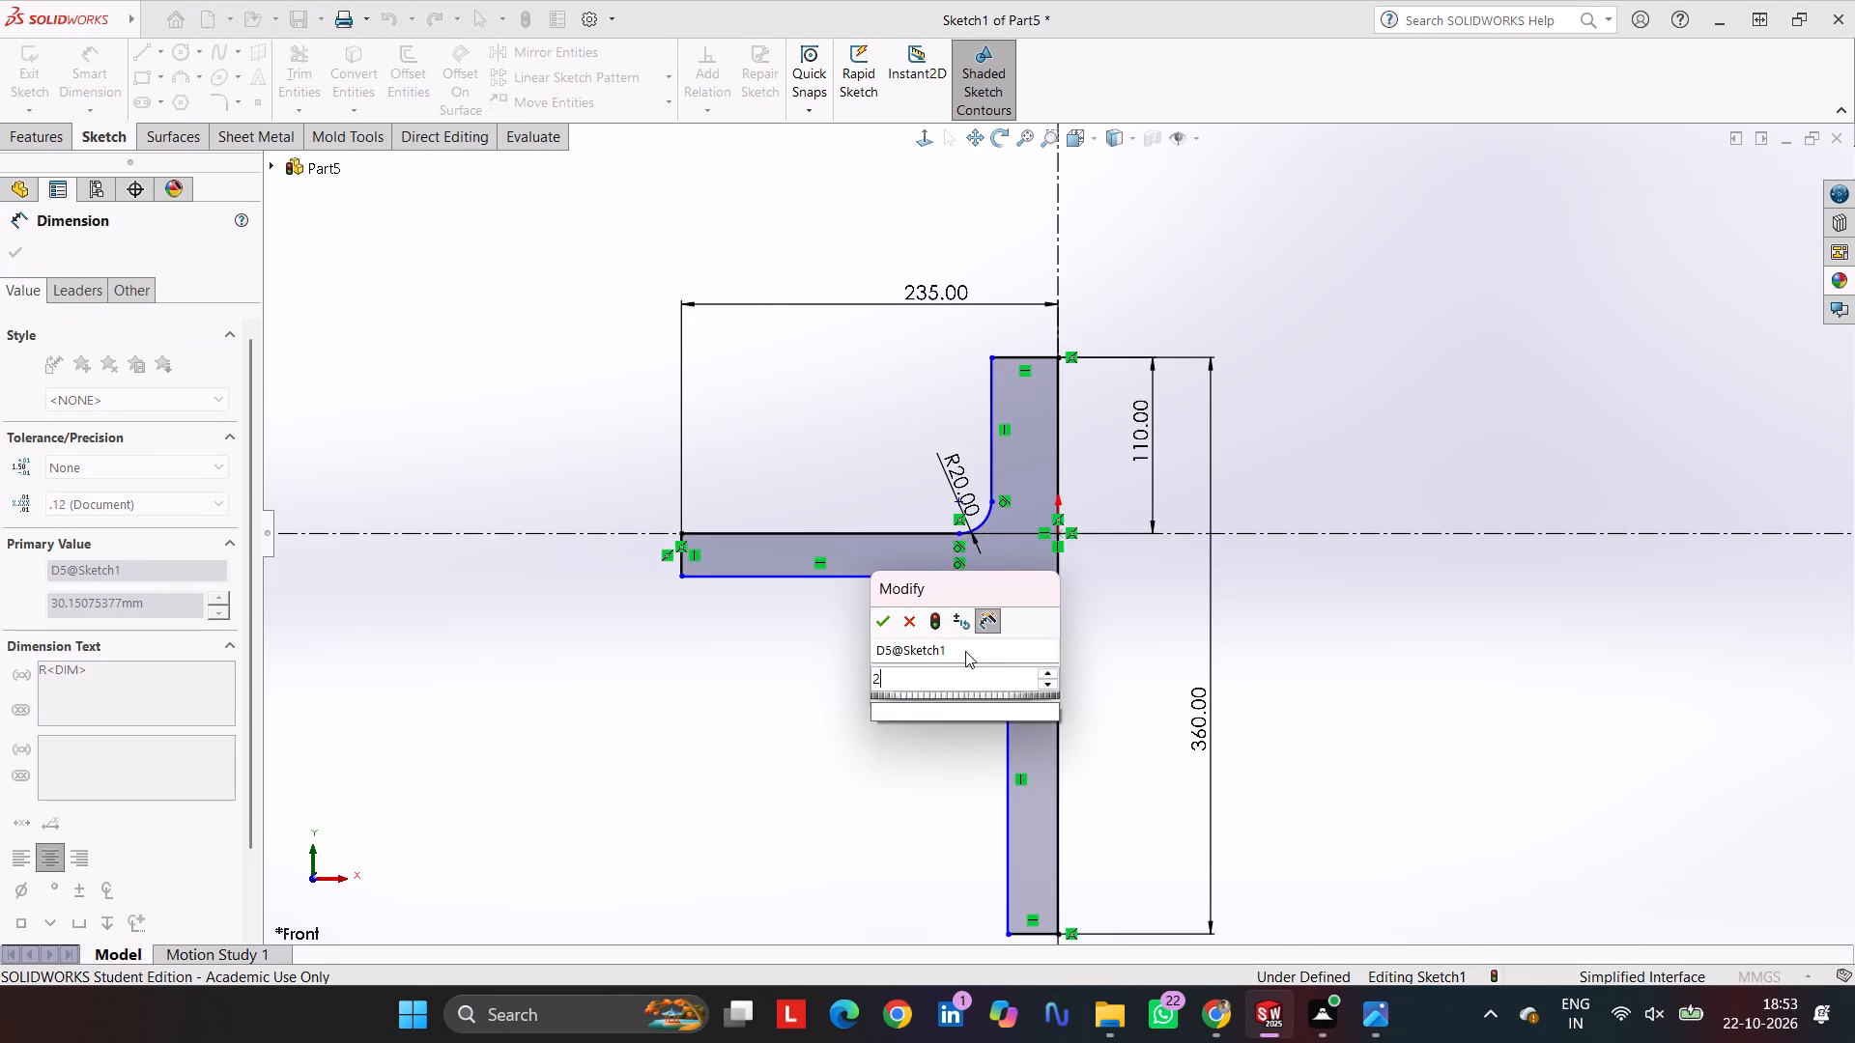
key("Return")
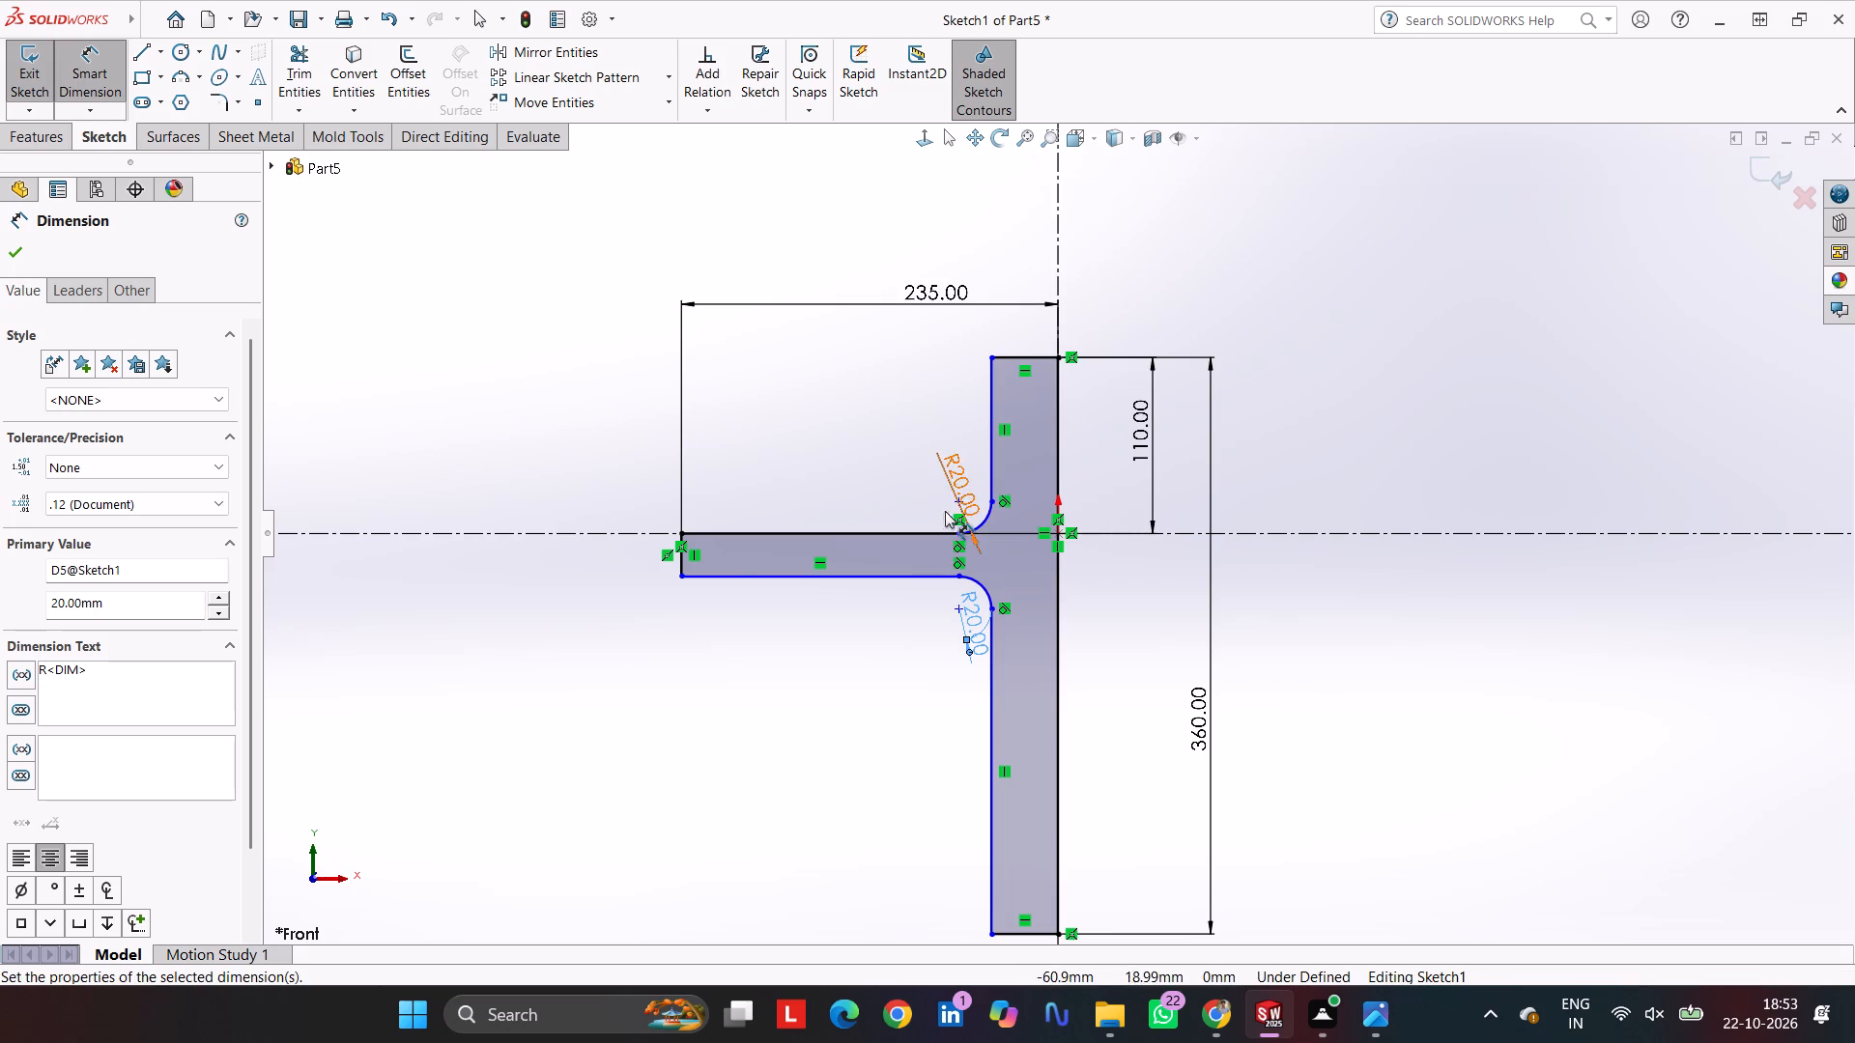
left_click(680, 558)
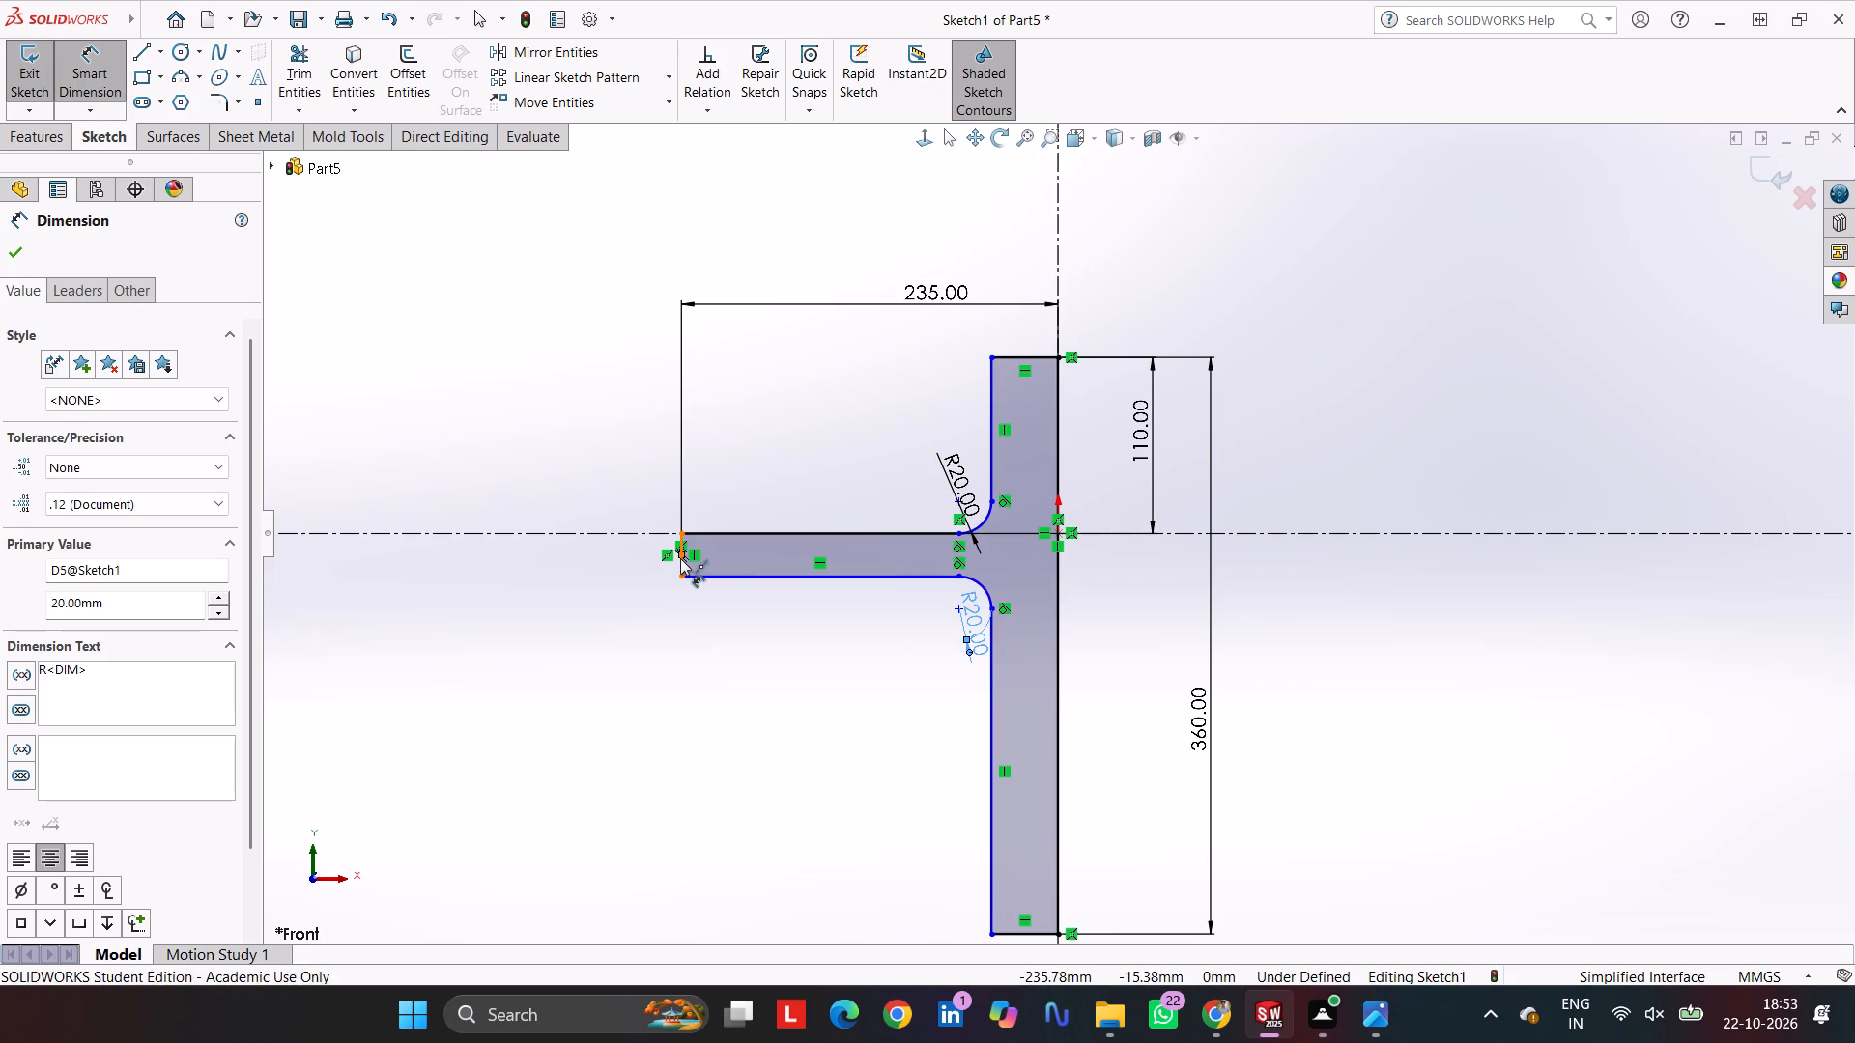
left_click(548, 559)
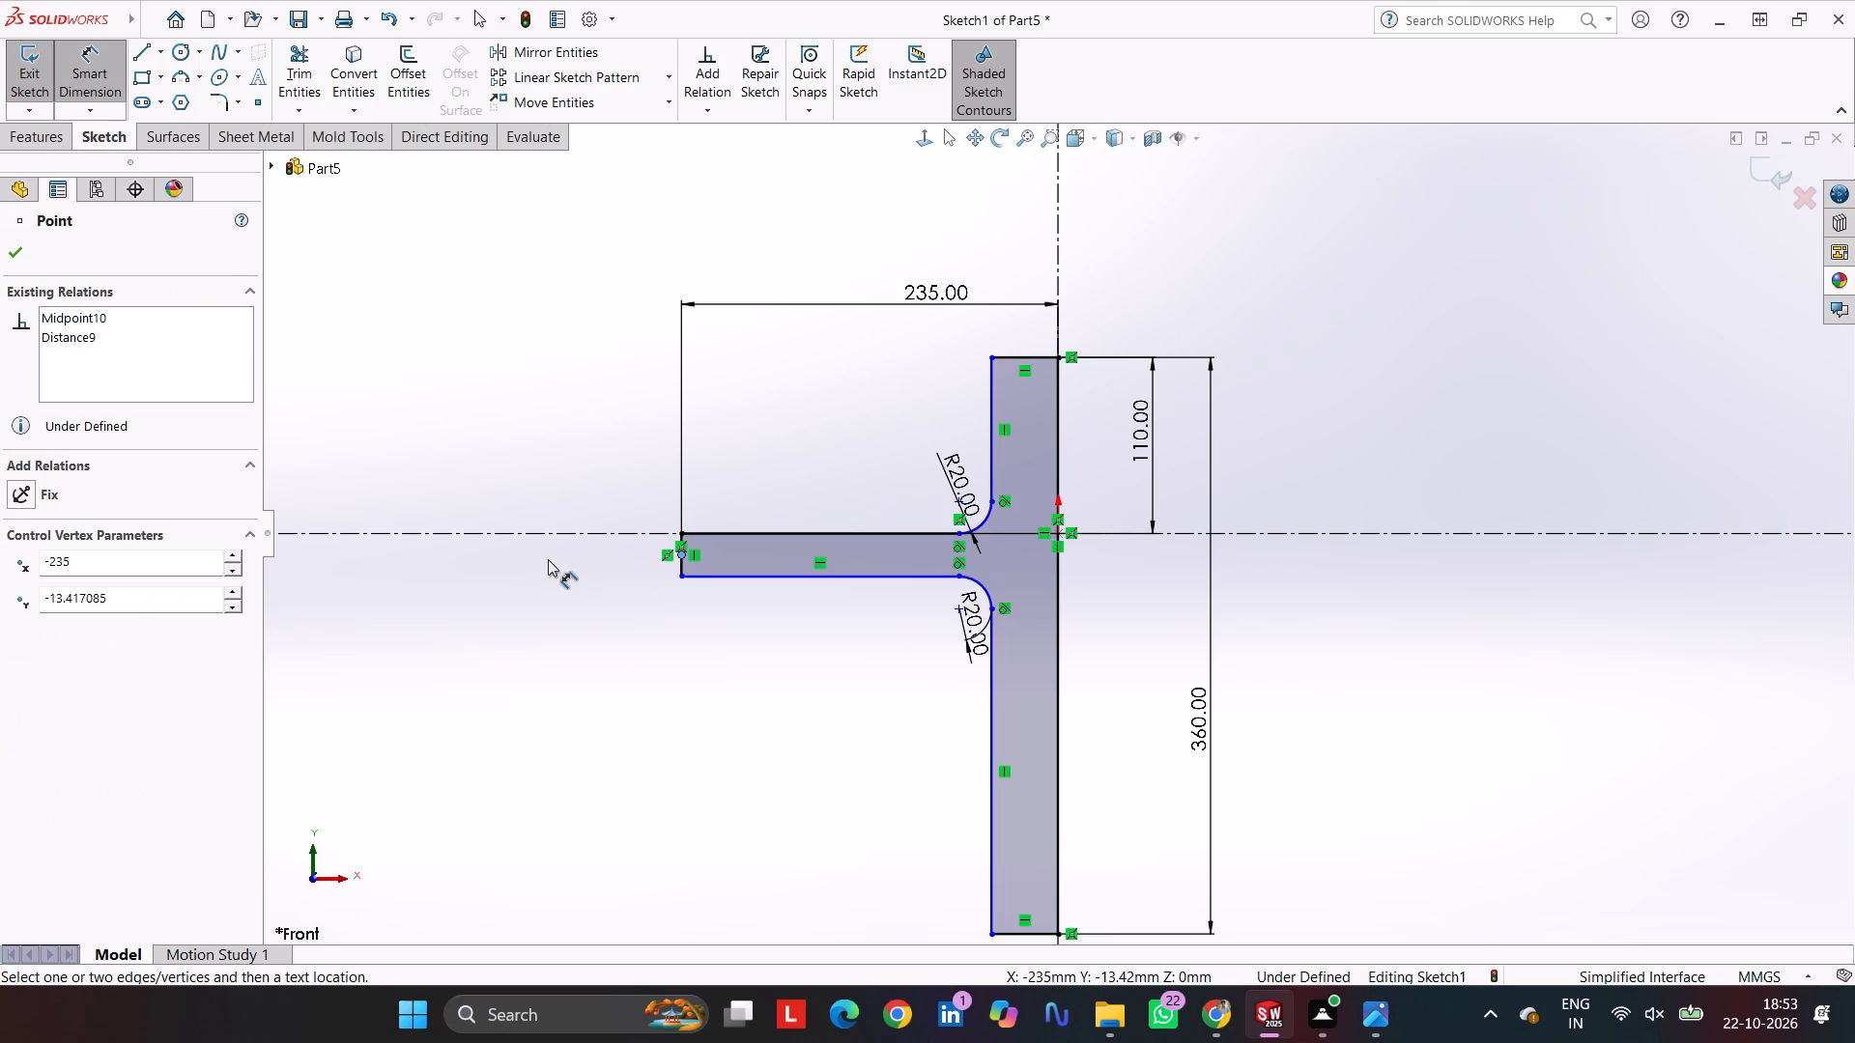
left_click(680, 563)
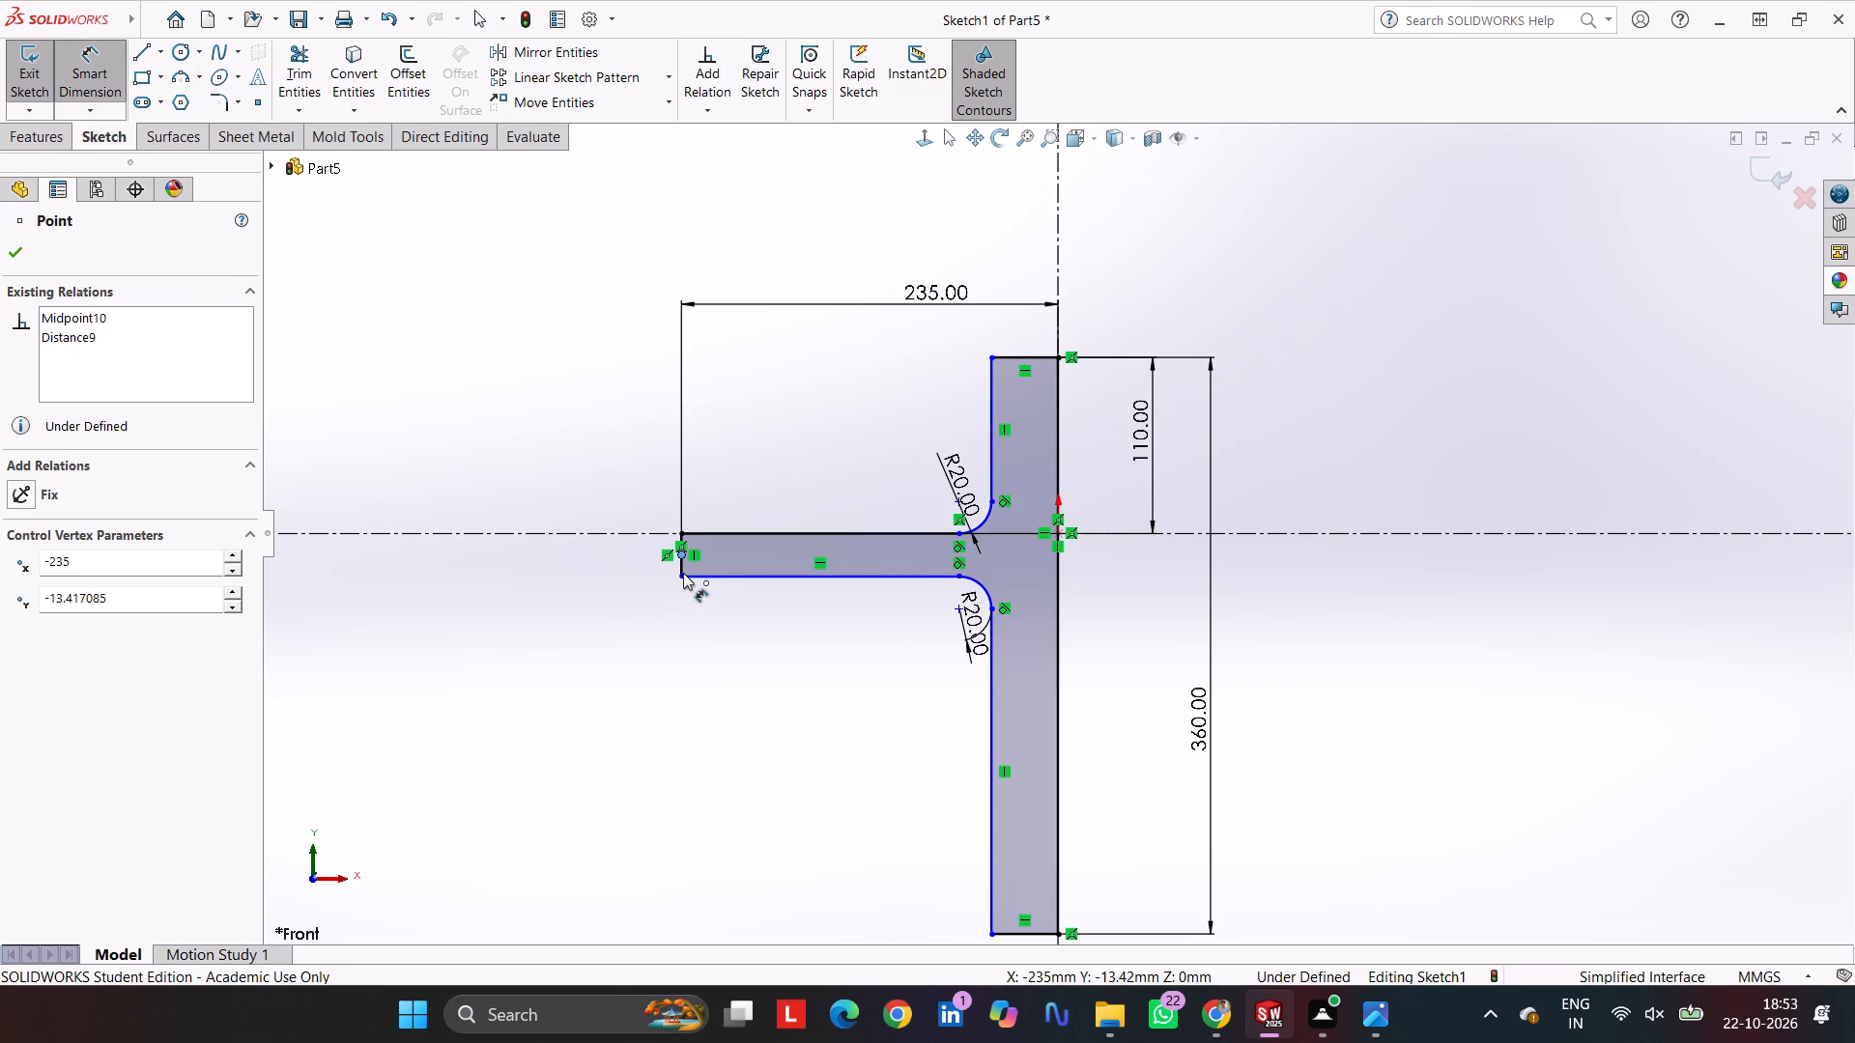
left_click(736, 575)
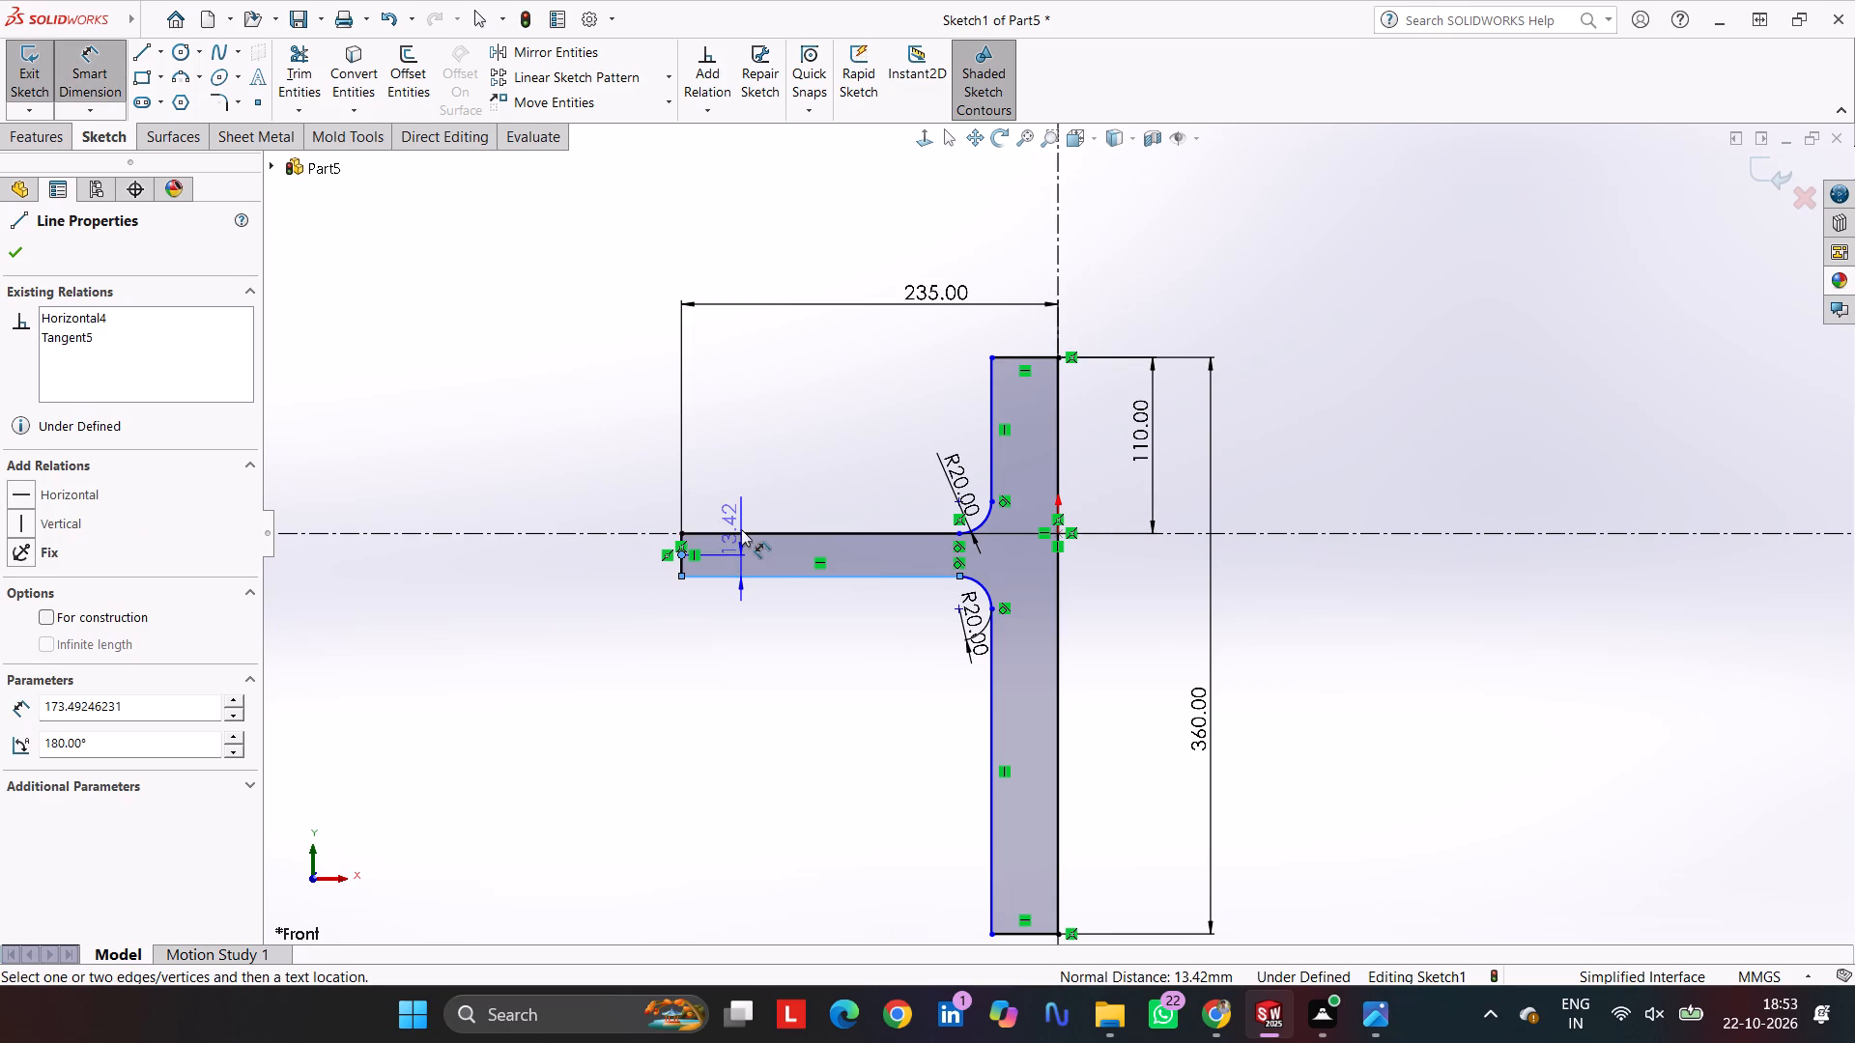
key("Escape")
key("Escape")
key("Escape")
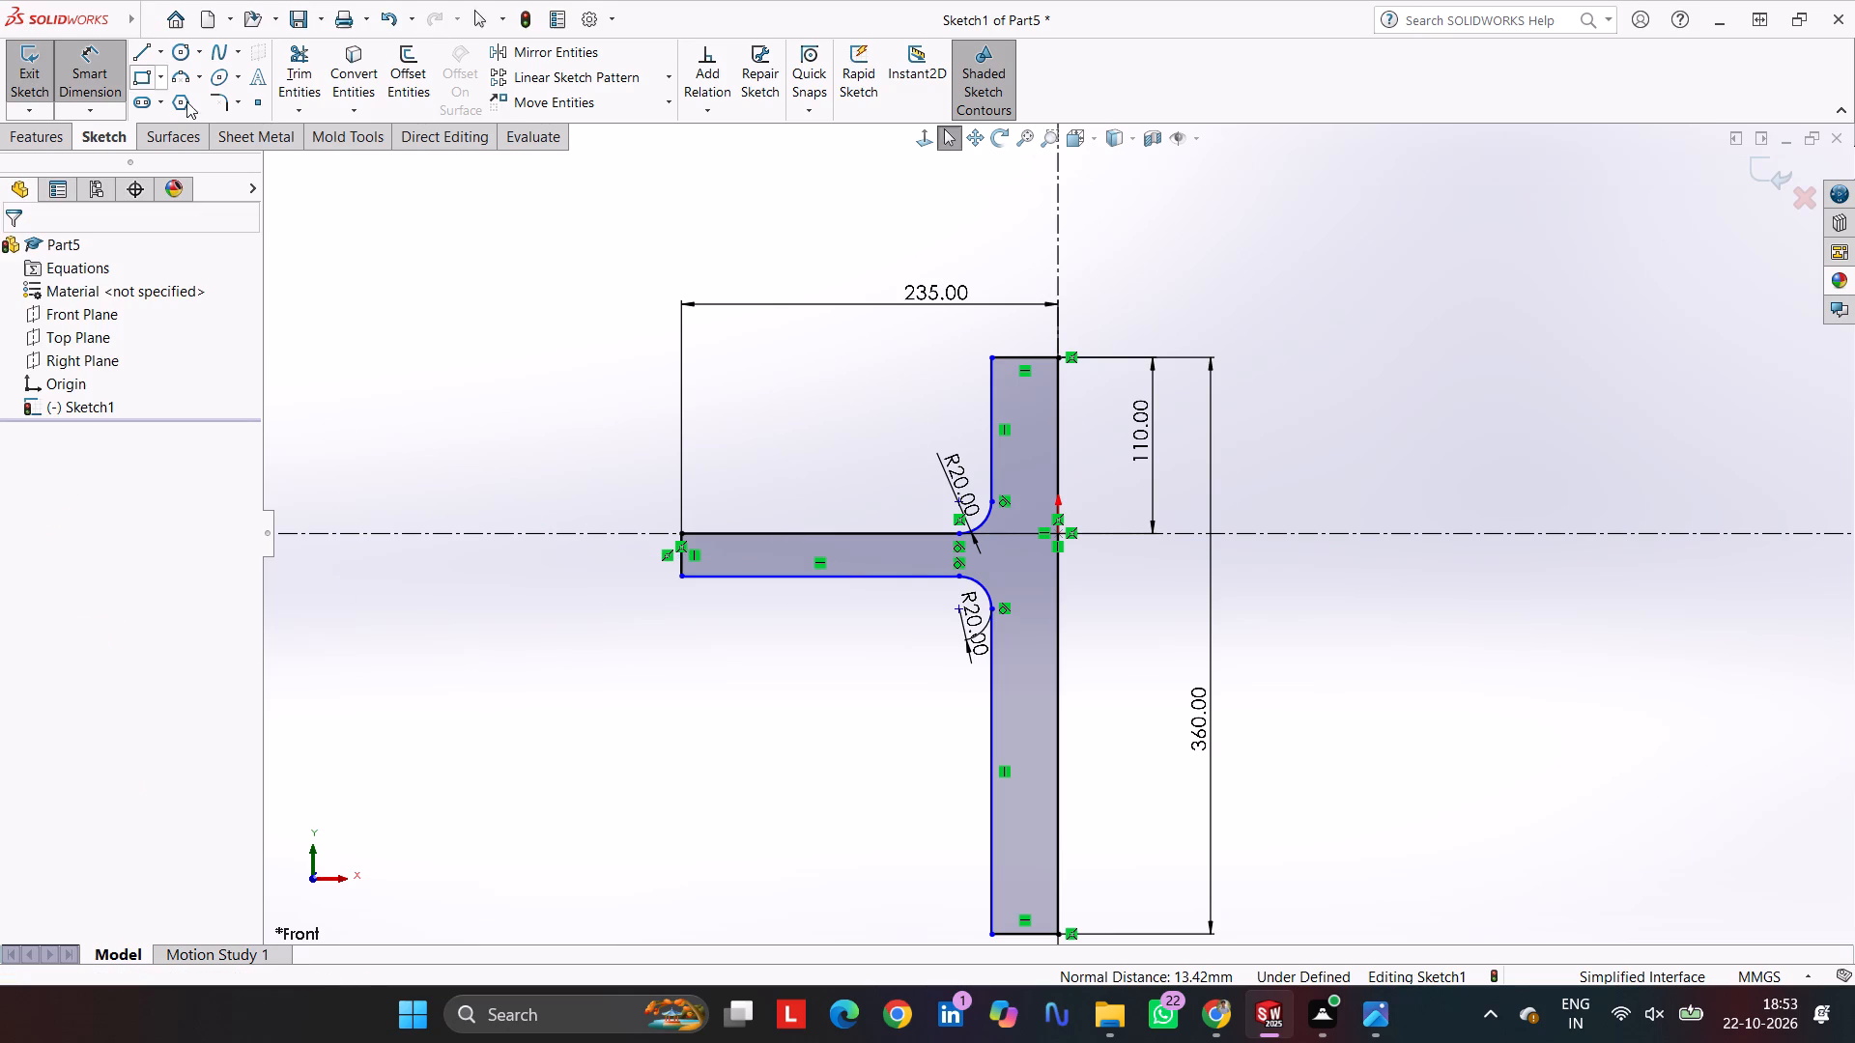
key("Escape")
Dimension the arm's thickness between its upper and lower edges as 25 mm.
left_click(82, 67)
left_click(835, 577)
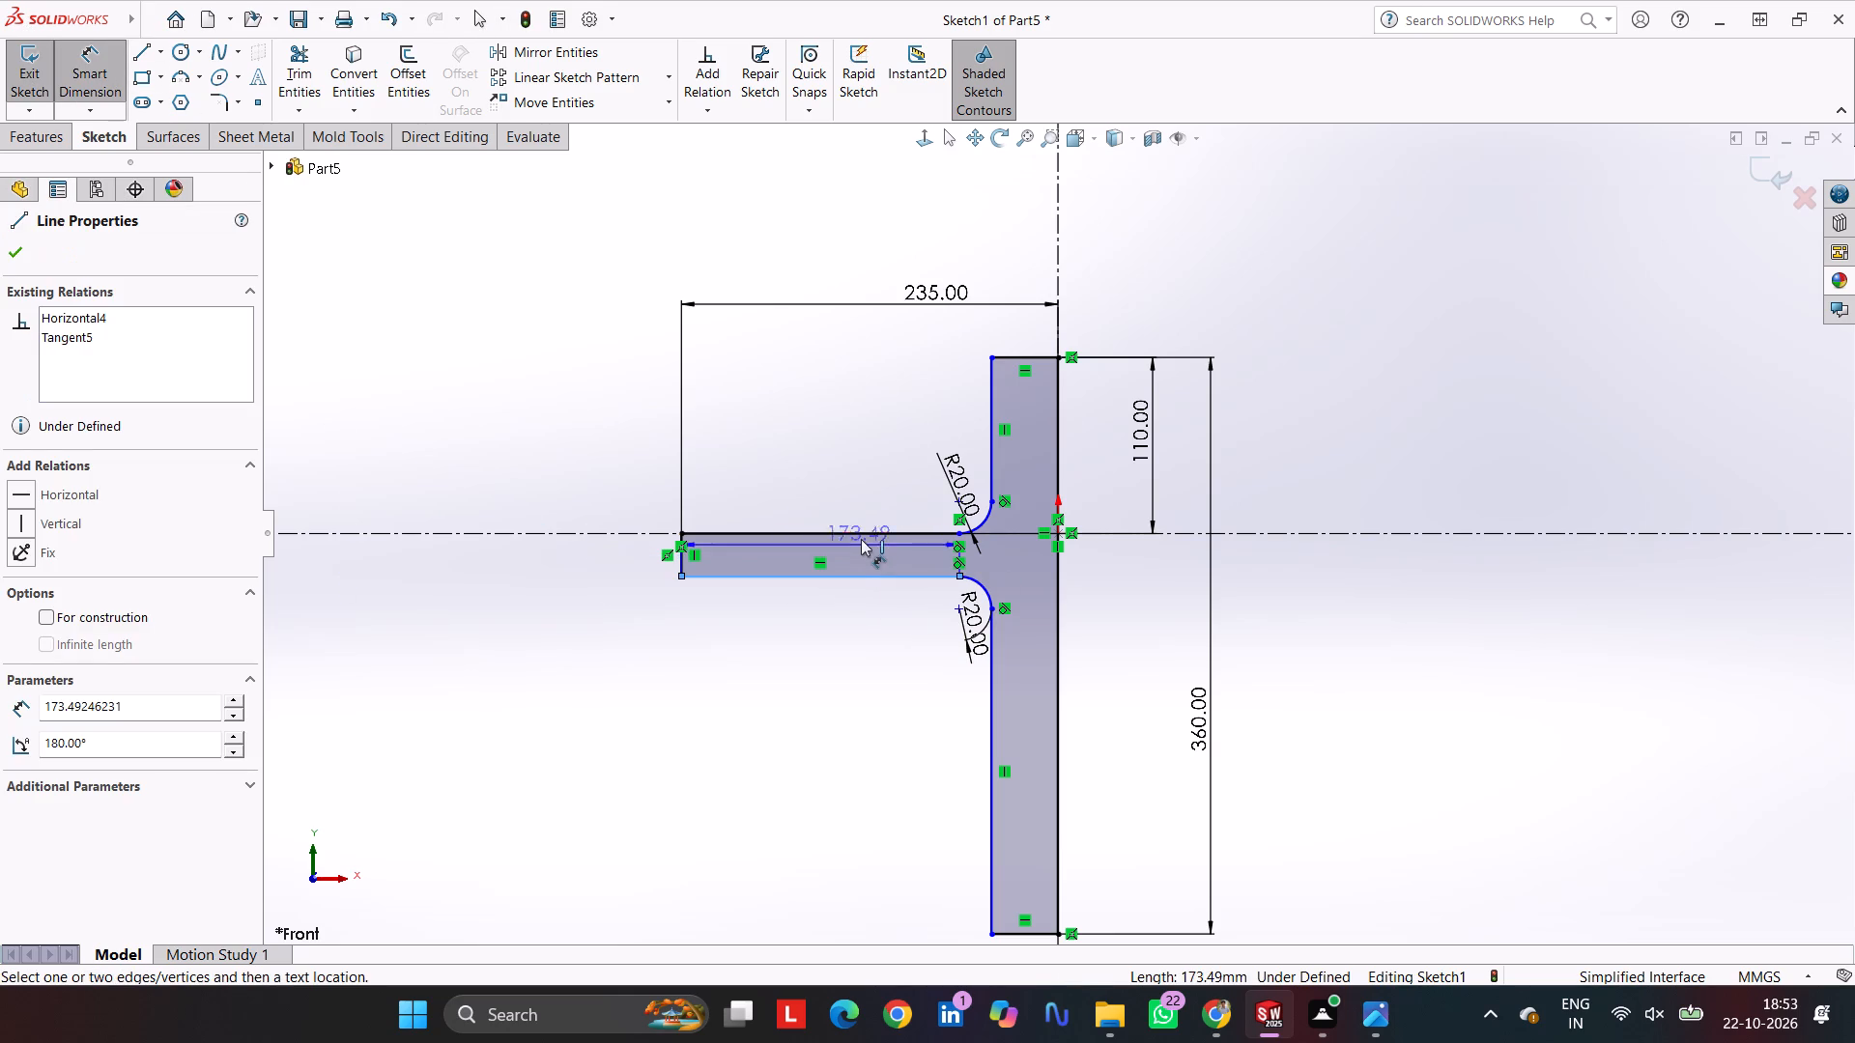
left_click(862, 530)
left_click(546, 570)
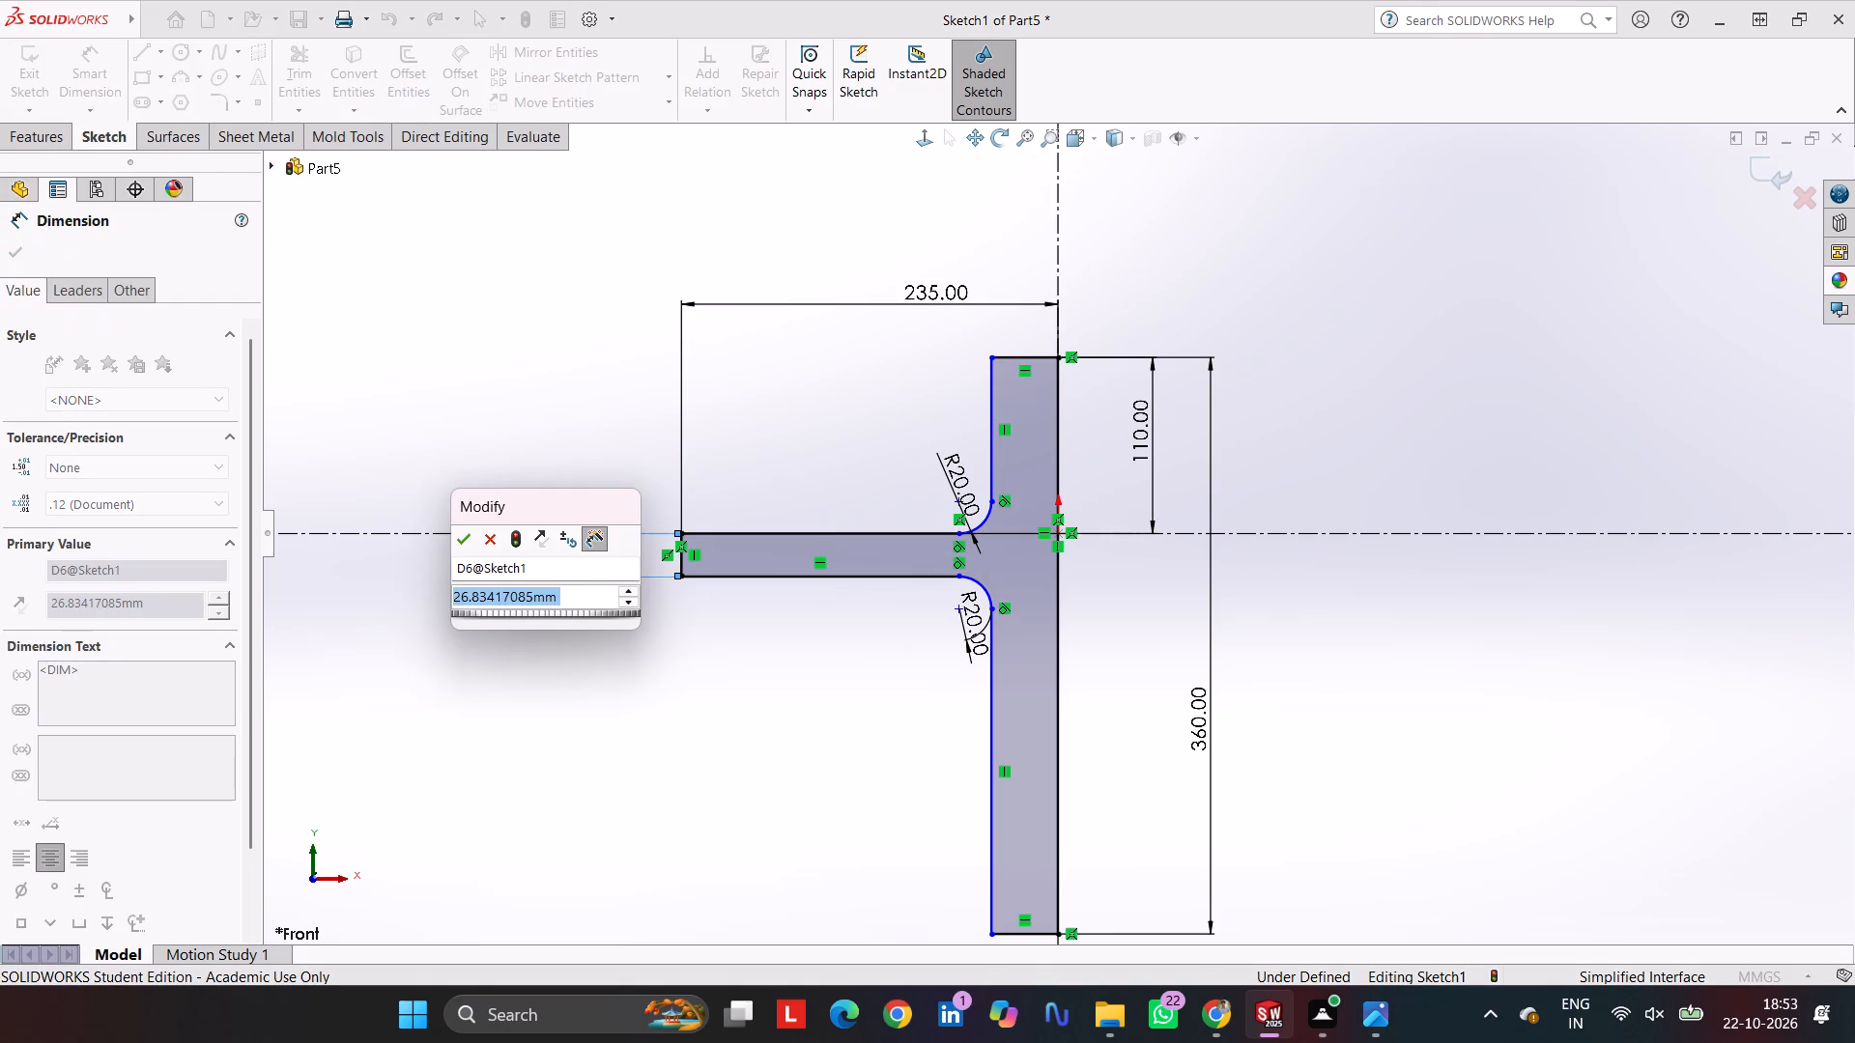
type("25")
key("Return")
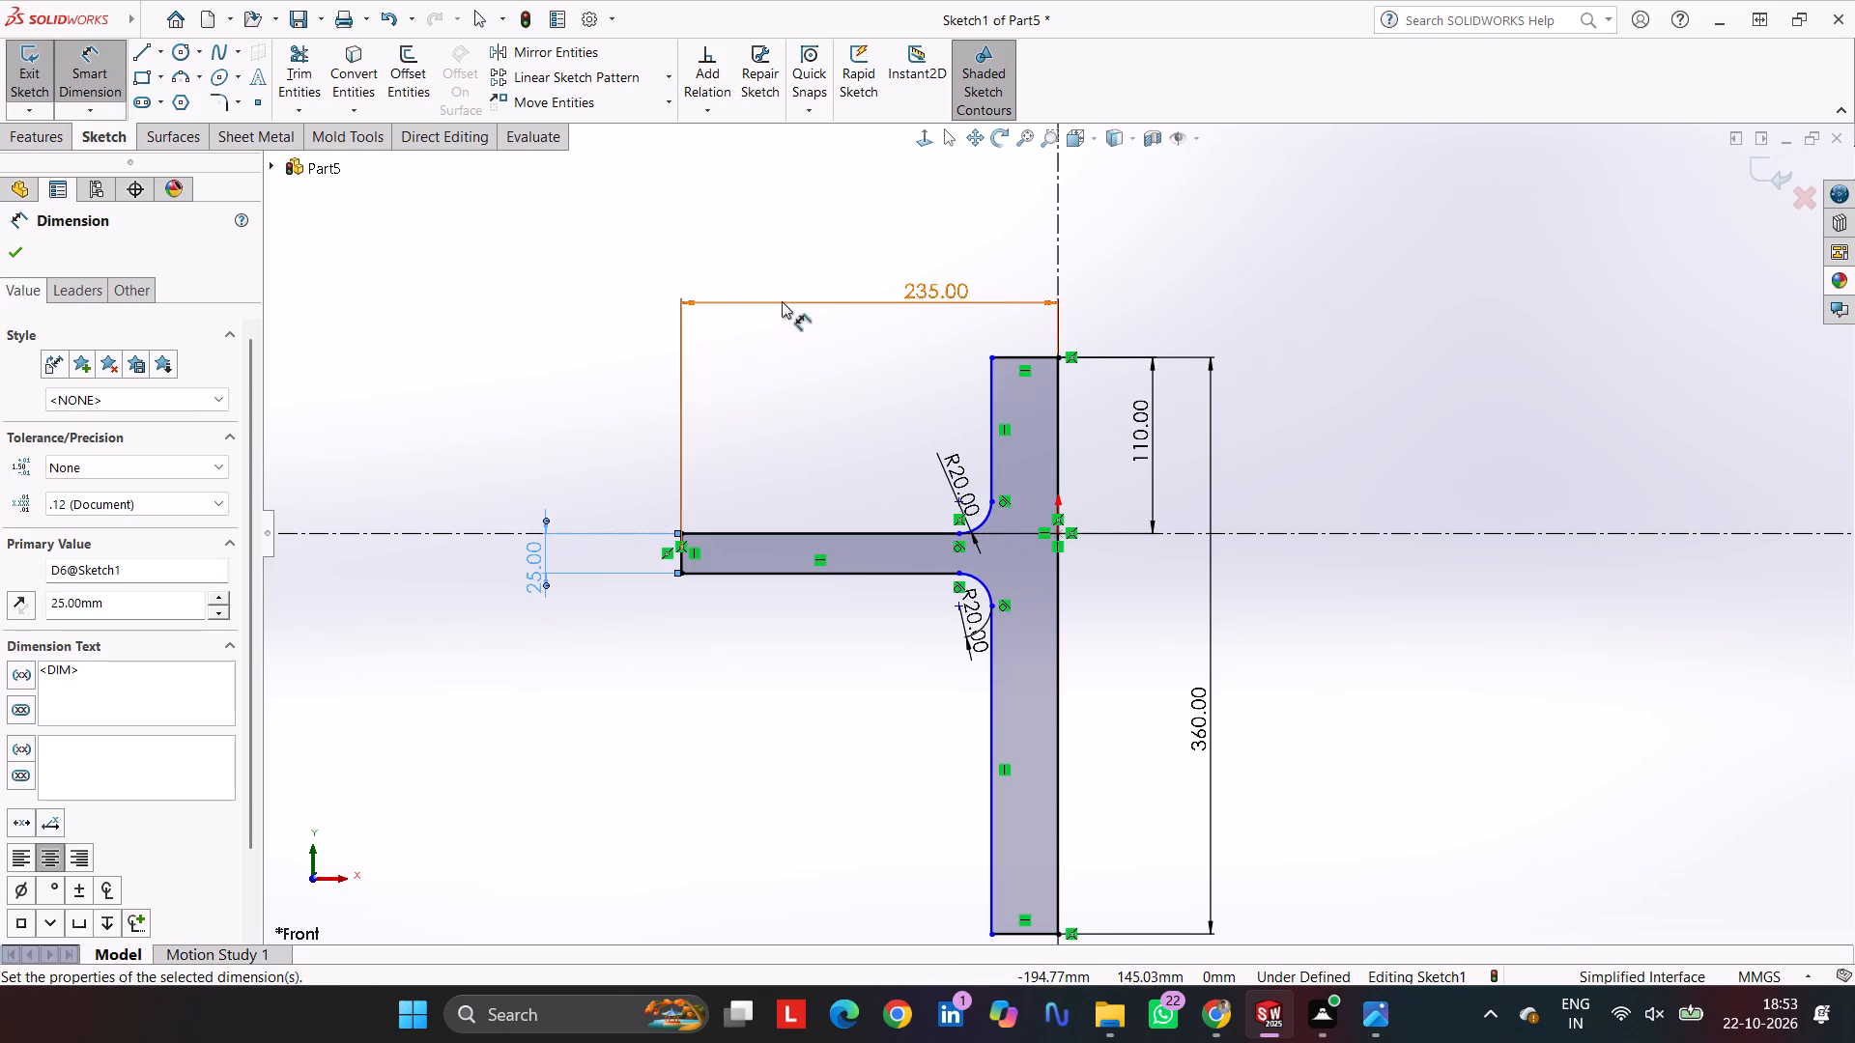
Dimension the upright's top edge and bottom edge to 25 mm each.
left_click(1018, 358)
left_click(1026, 317)
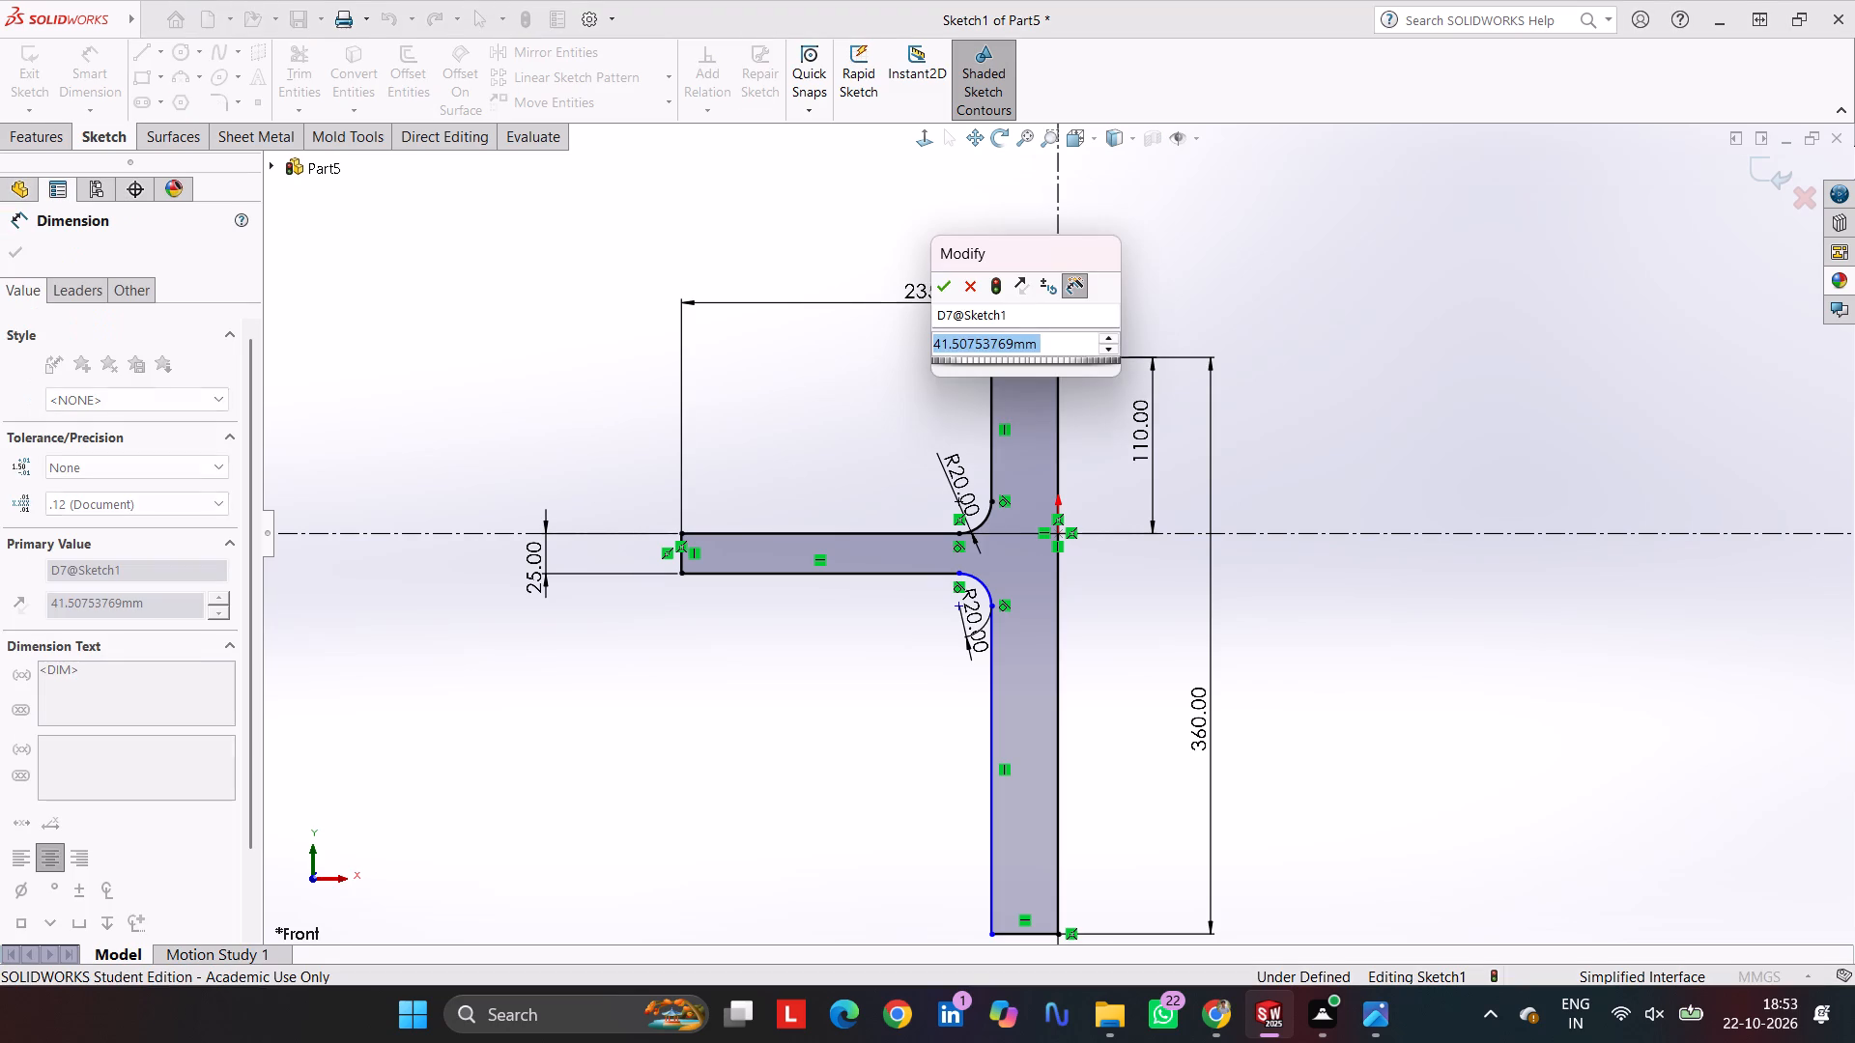
type("25")
key("Return")
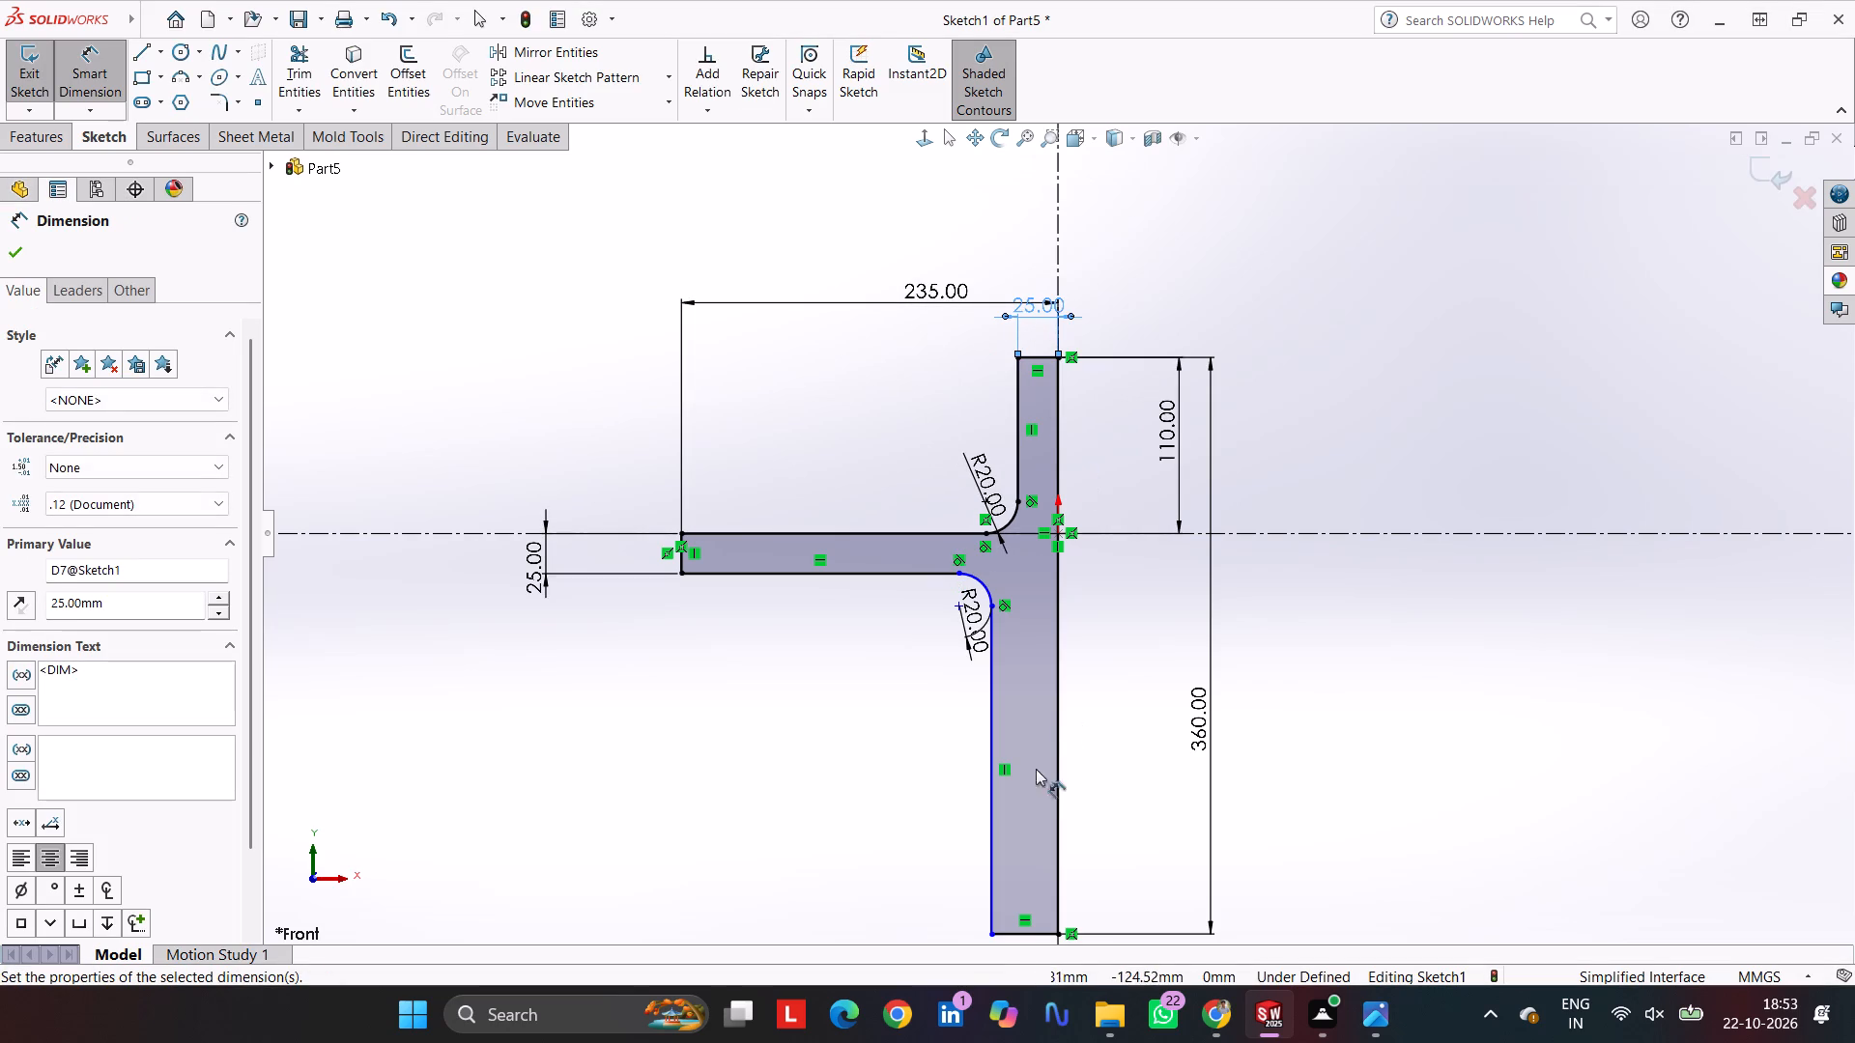
scroll(1006, 902, "down", 1)
left_click(1024, 914)
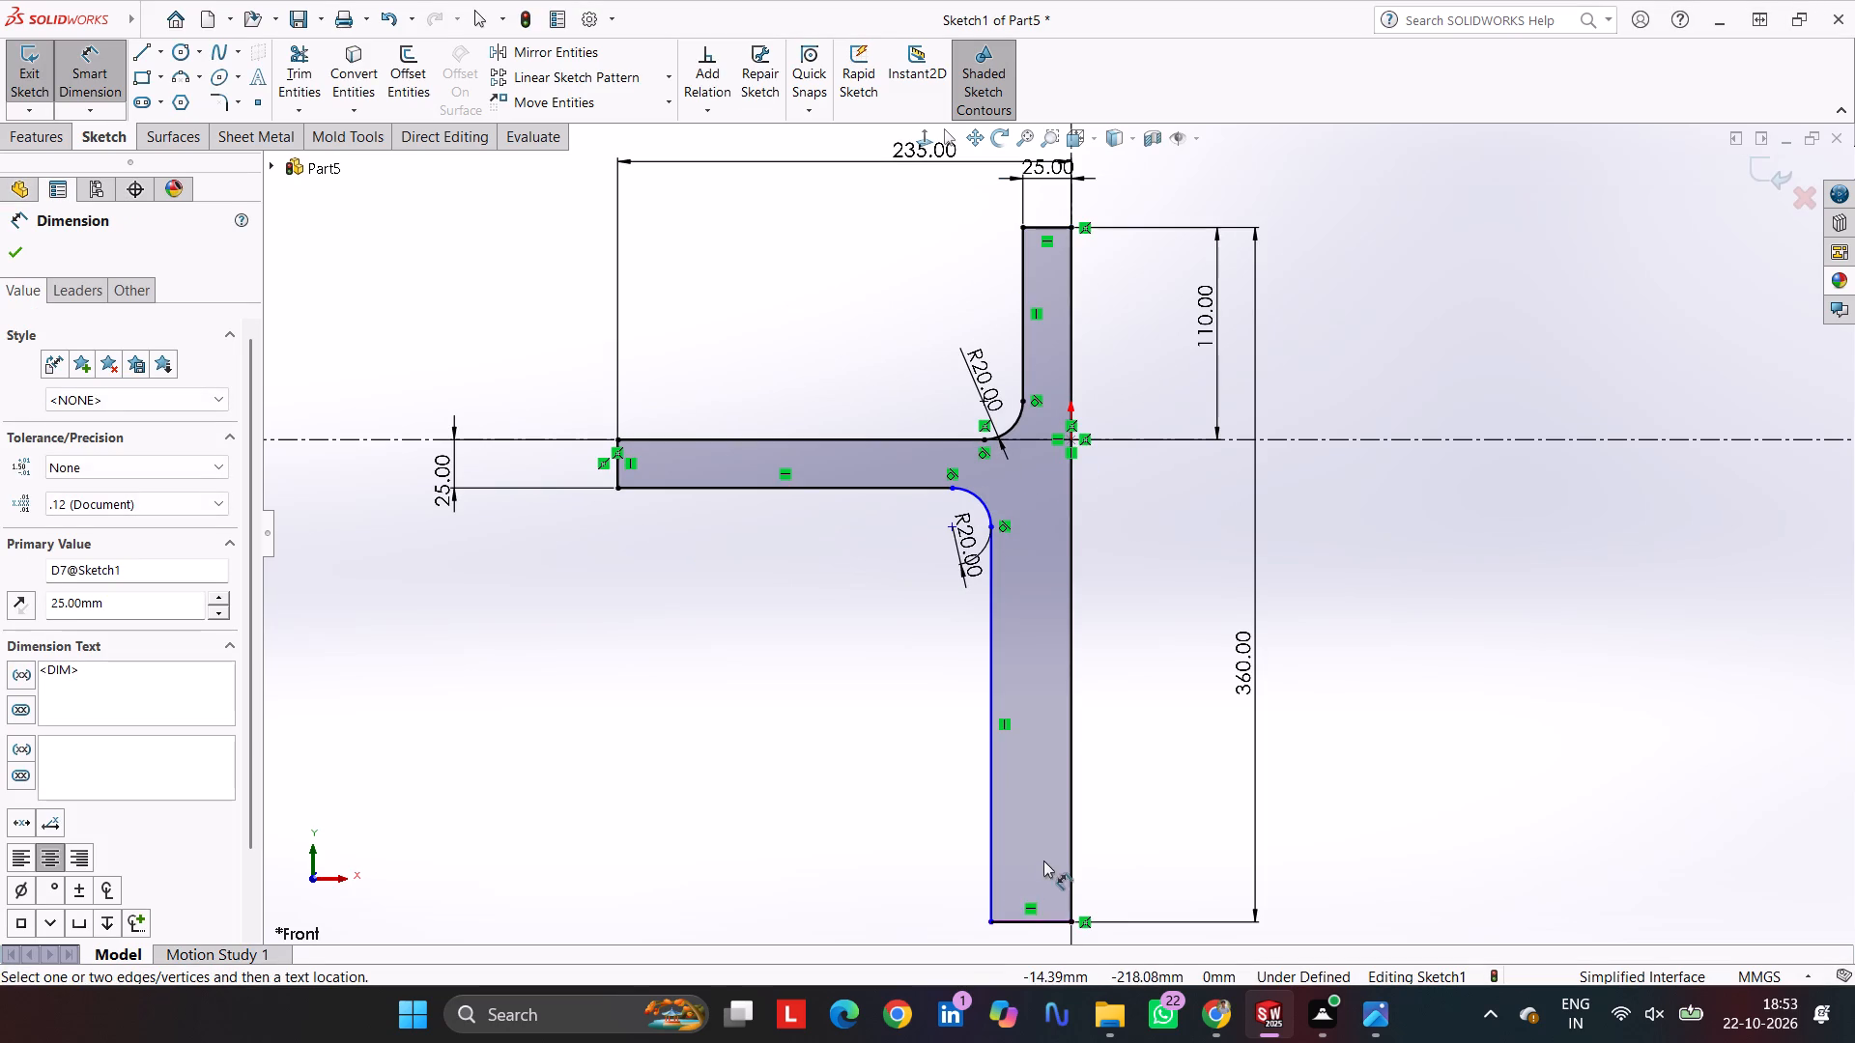
scroll(1040, 905, "down", 3)
left_click(1058, 868)
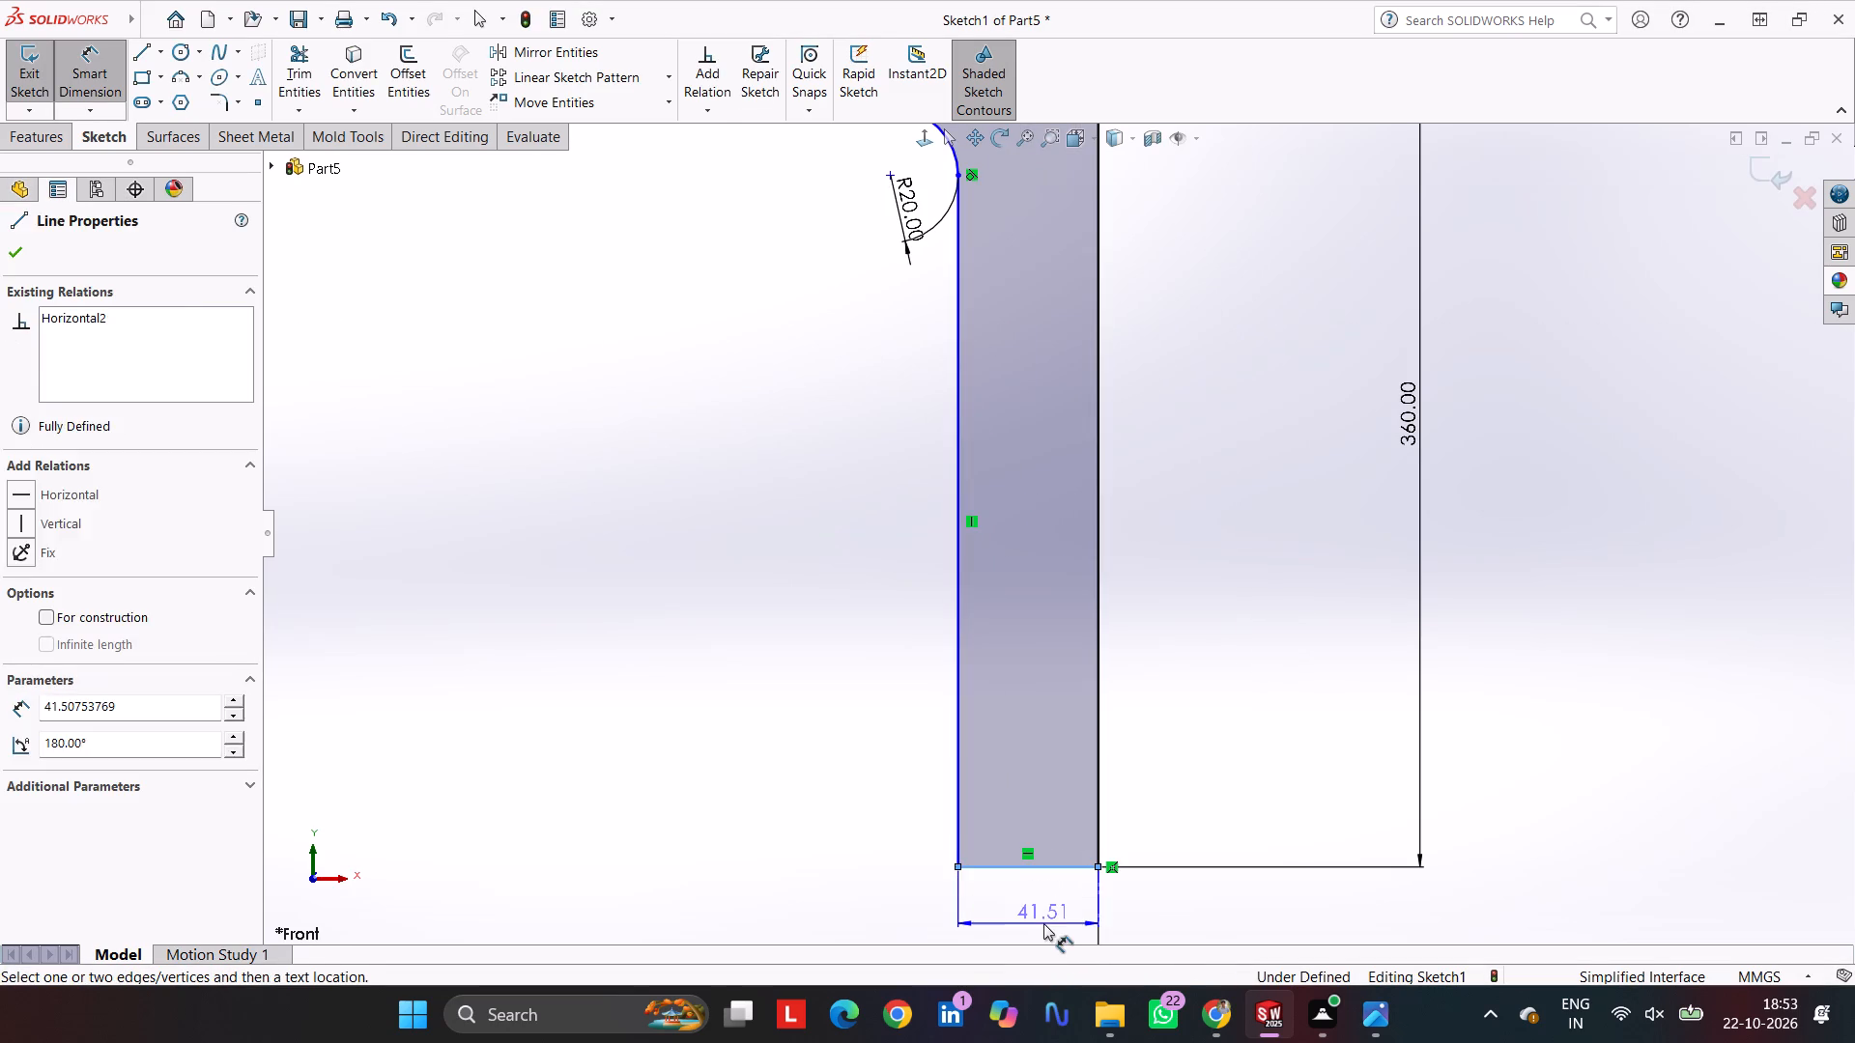
left_click(1043, 923)
type("25")
key("Return")
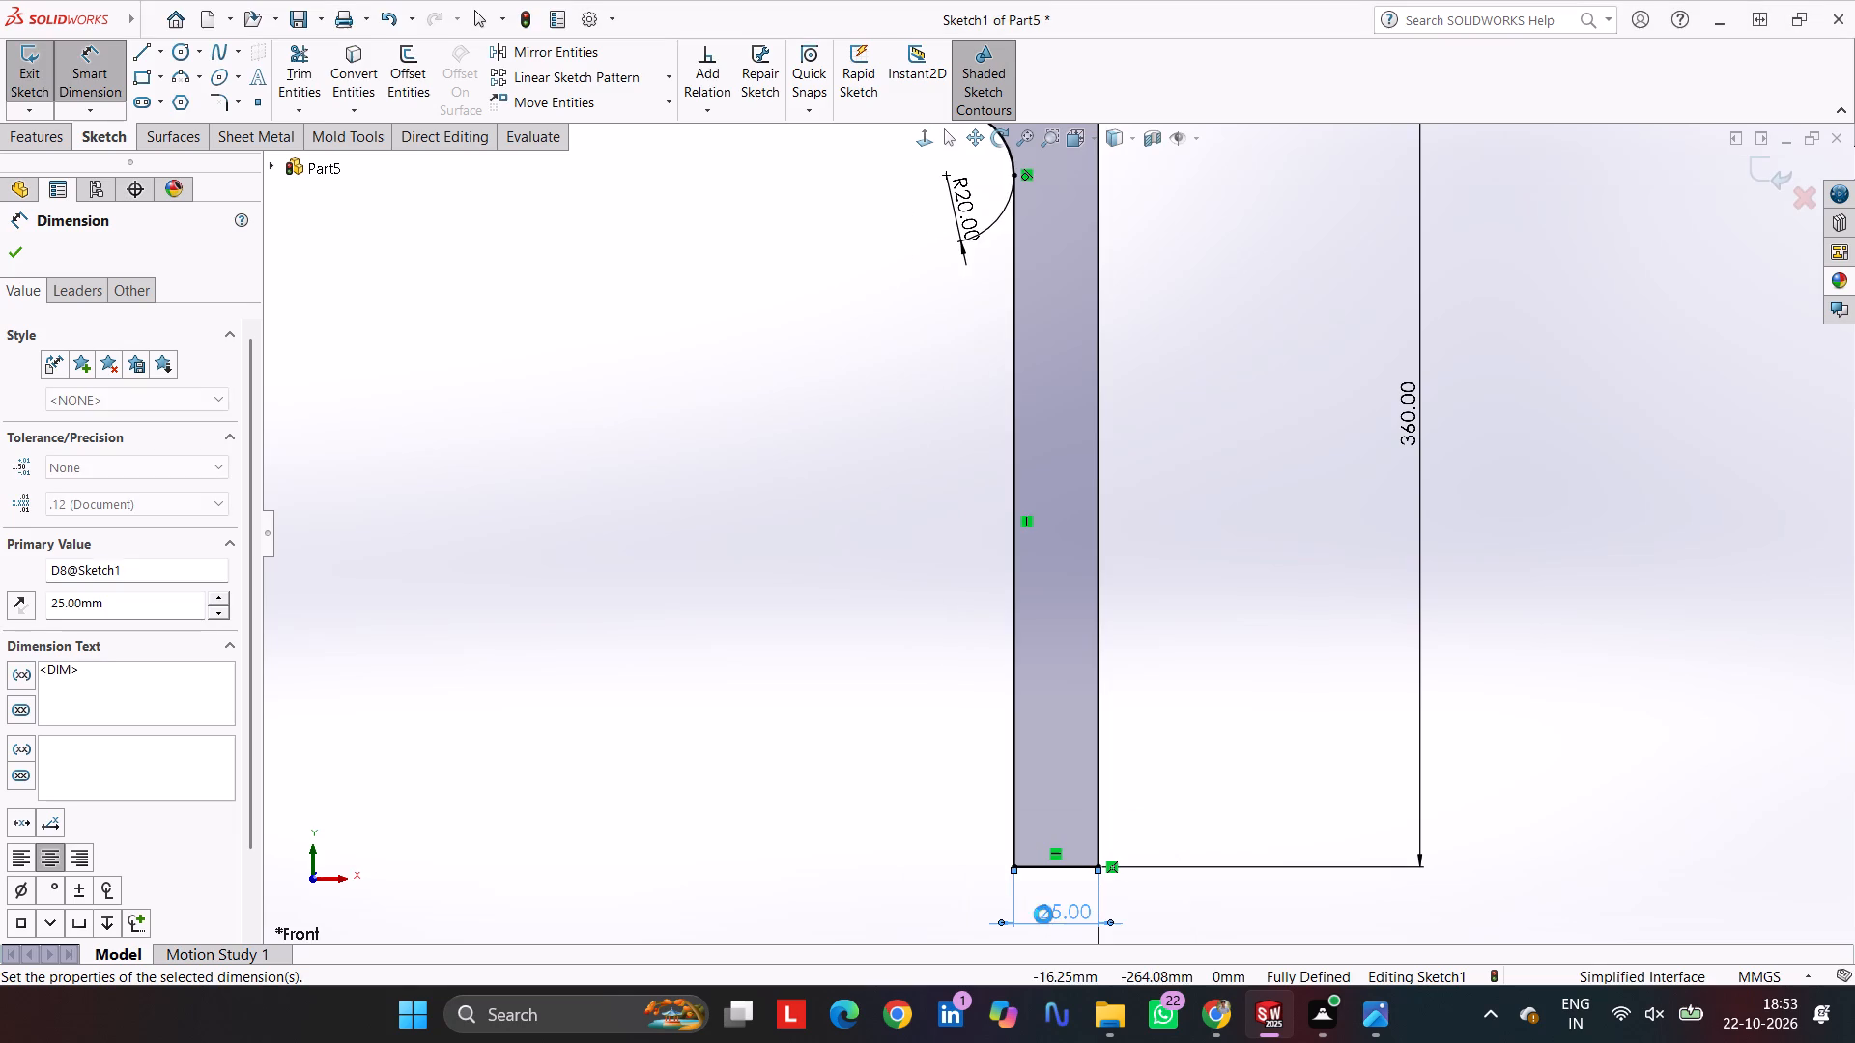
scroll(1066, 623, "up", 4)
scroll(1038, 524, "up", 2)
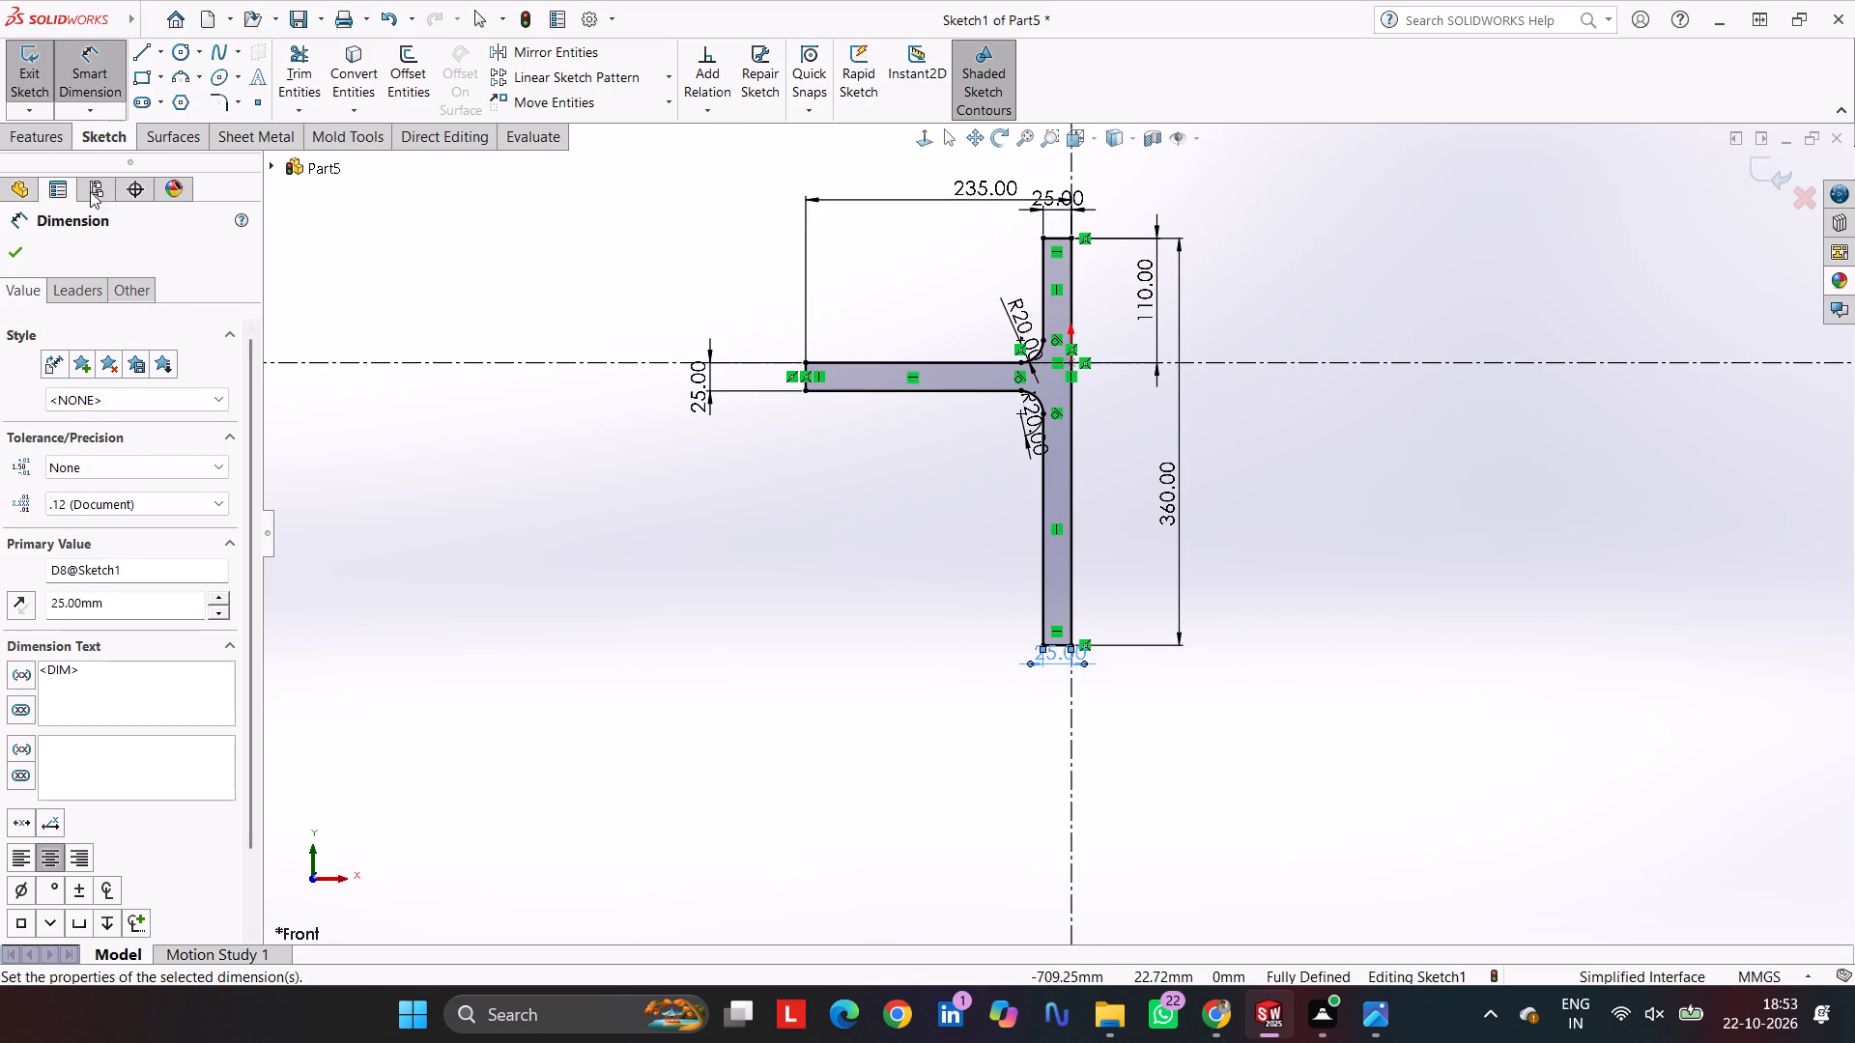
left_click(6, 262)
Extrude the T-shaped profile as a boss, Mid Plane, with a depth of 100 mm.
left_click(50, 138)
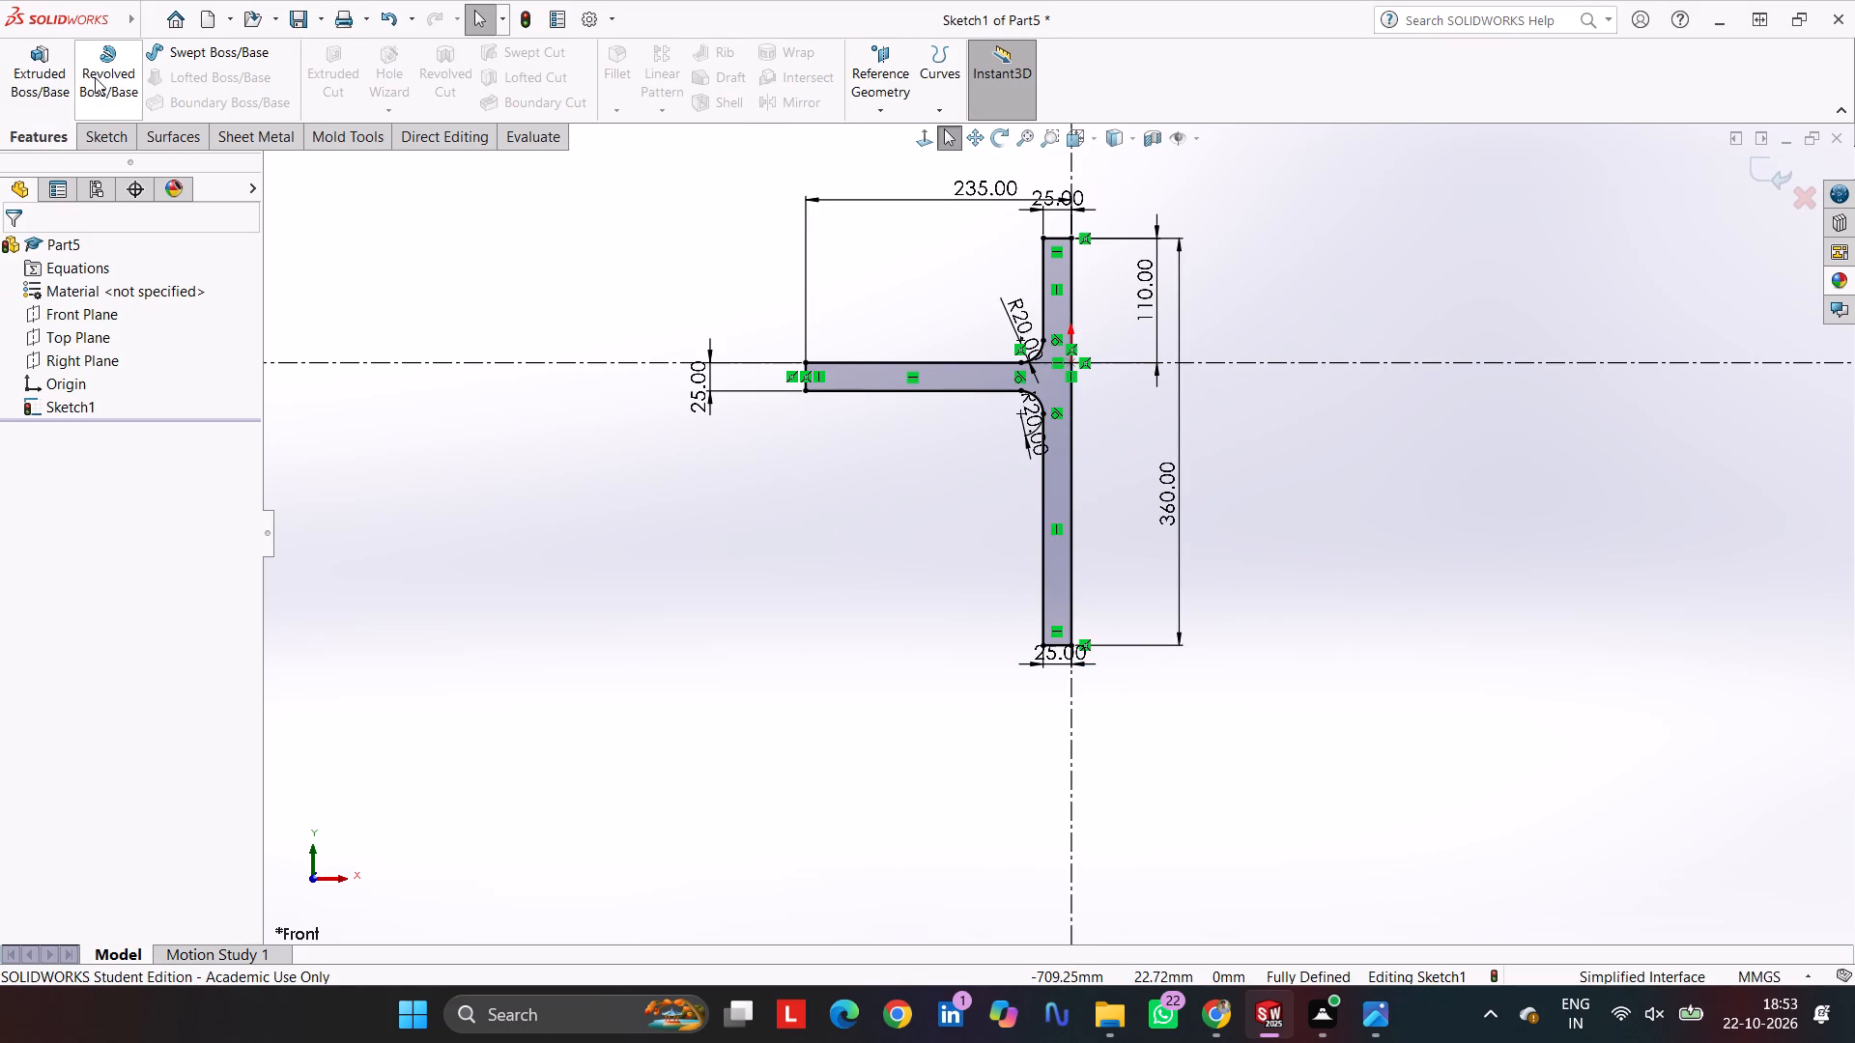
left_click(56, 75)
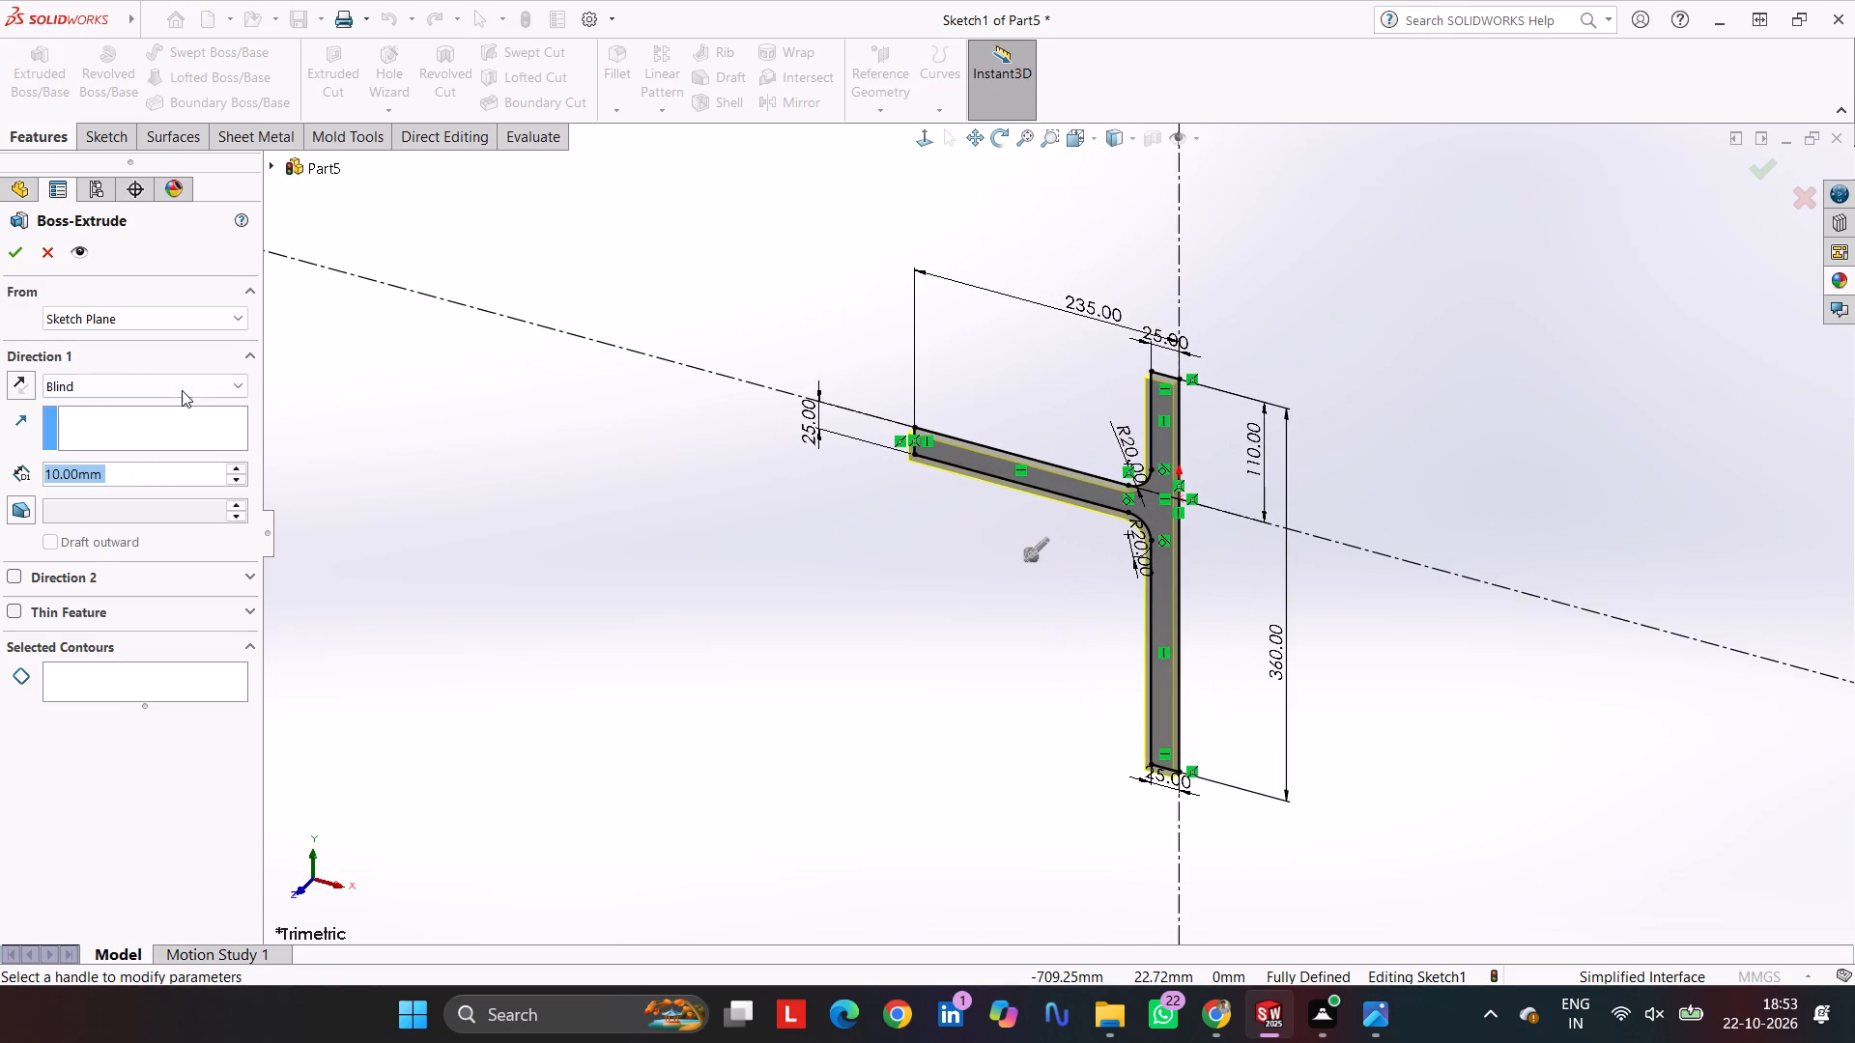
left_click(184, 386)
left_click(166, 485)
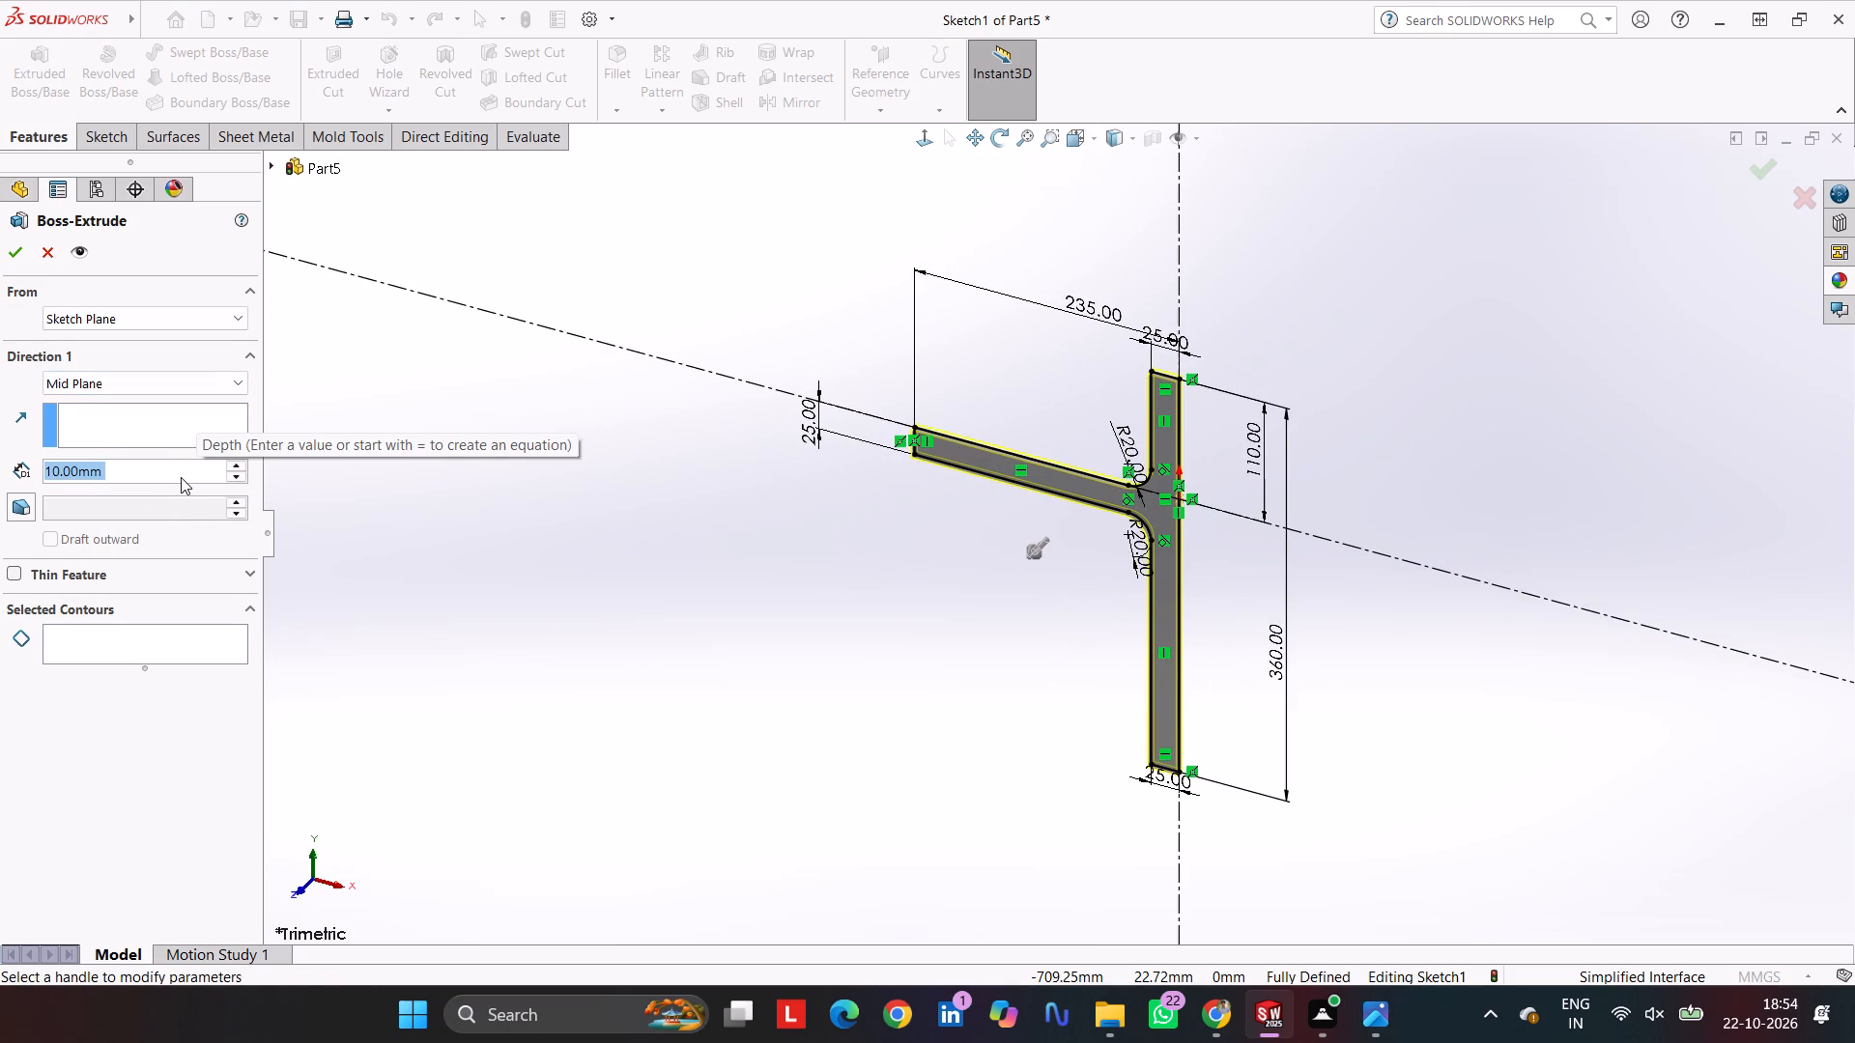
type("100")
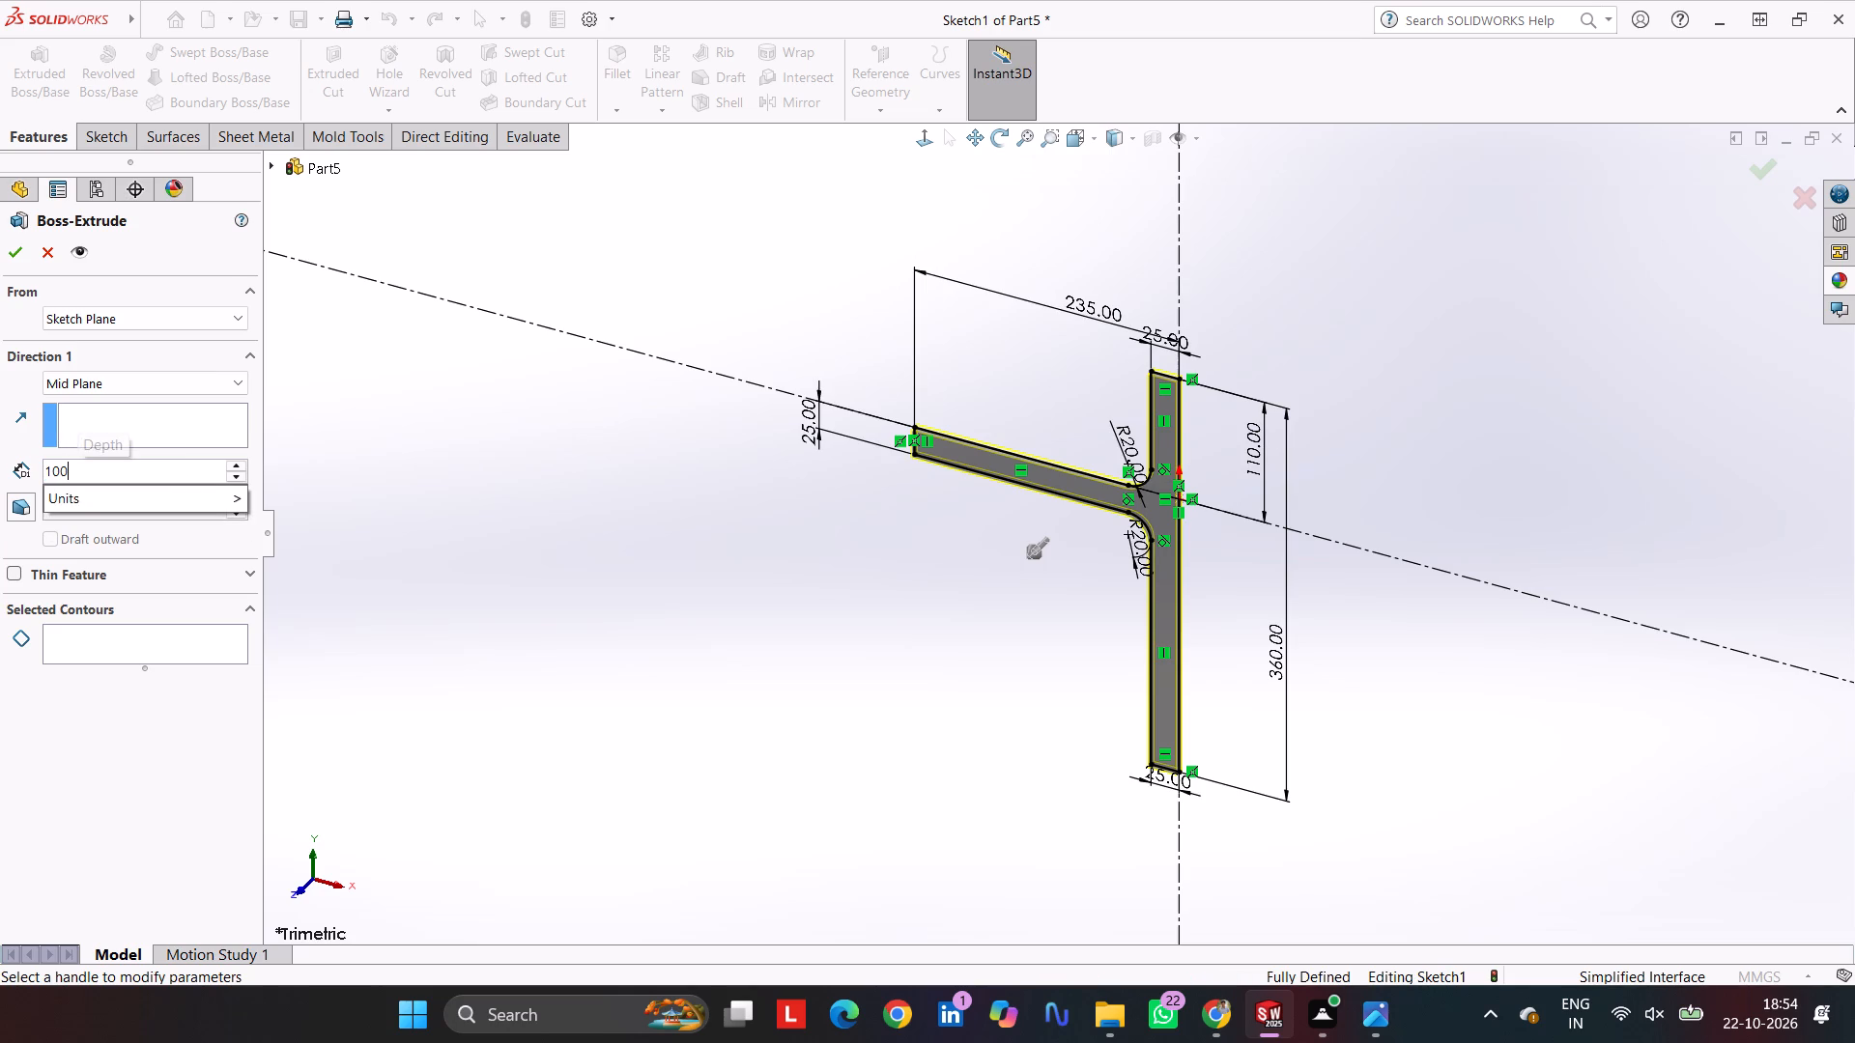
key("Return")
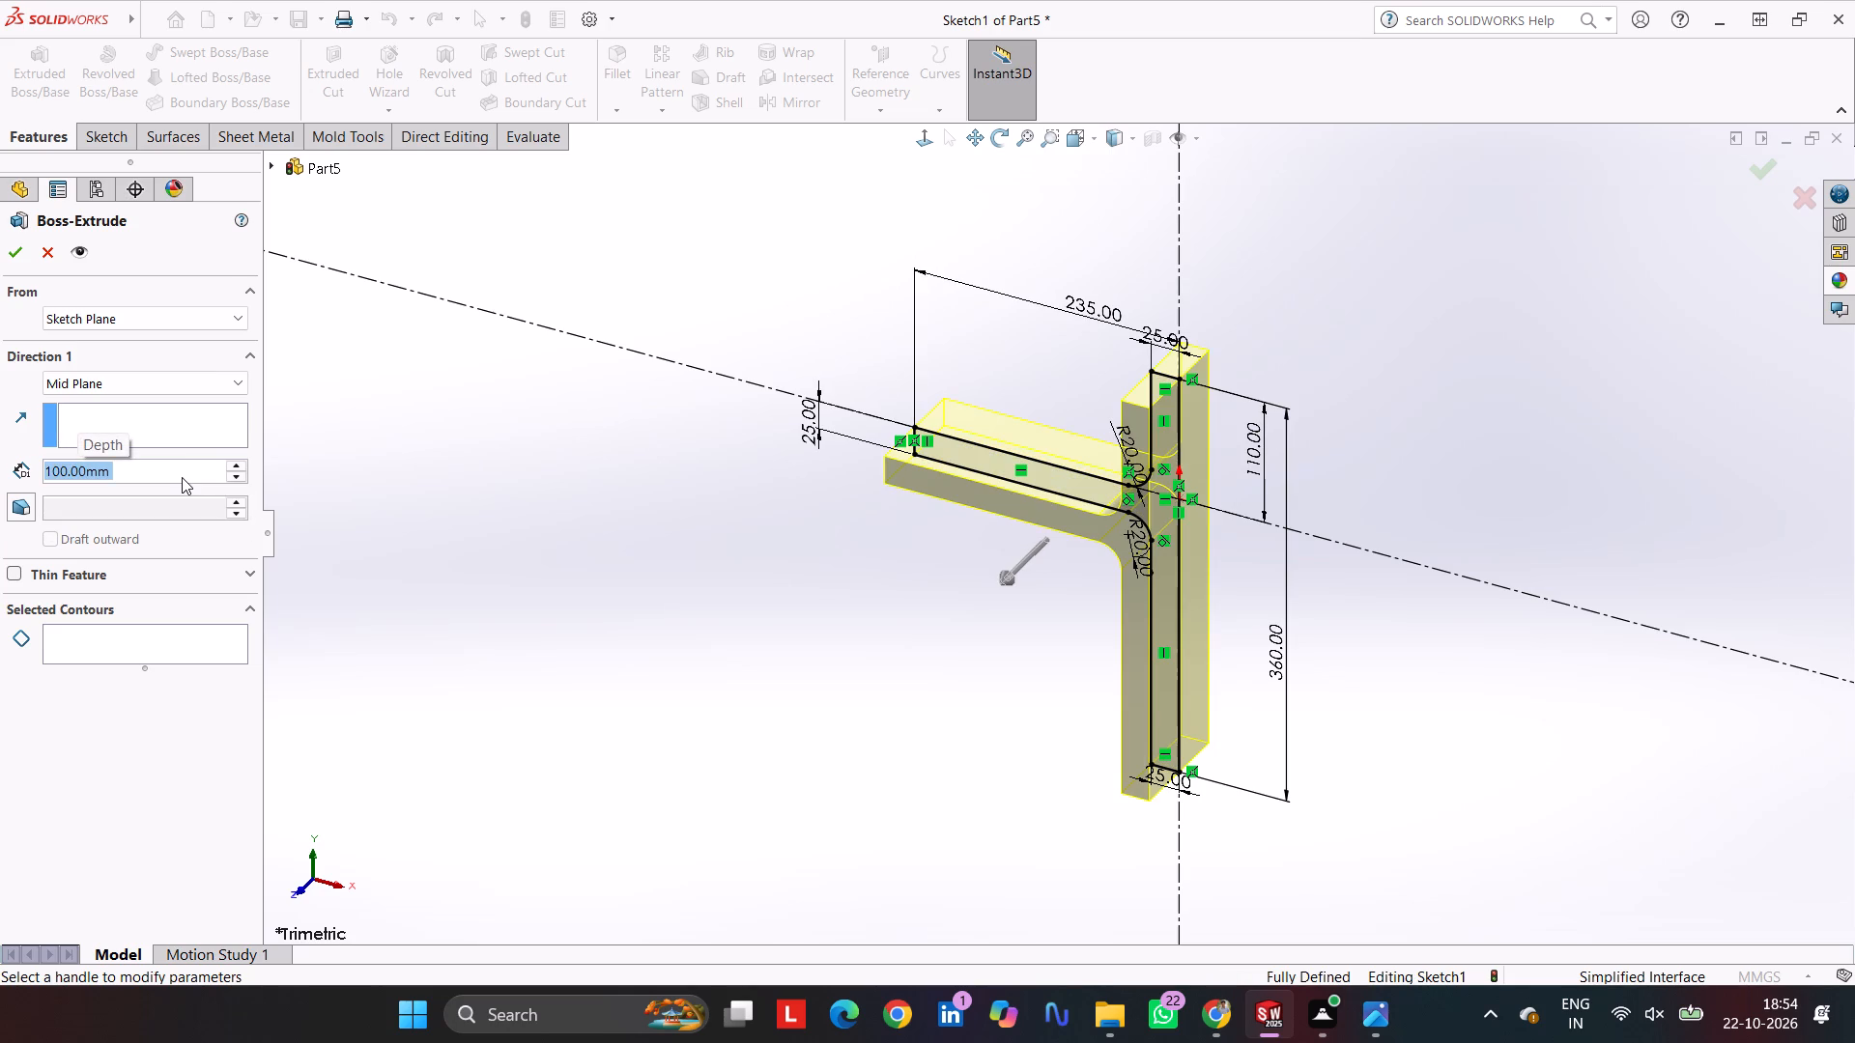
left_click(19, 251)
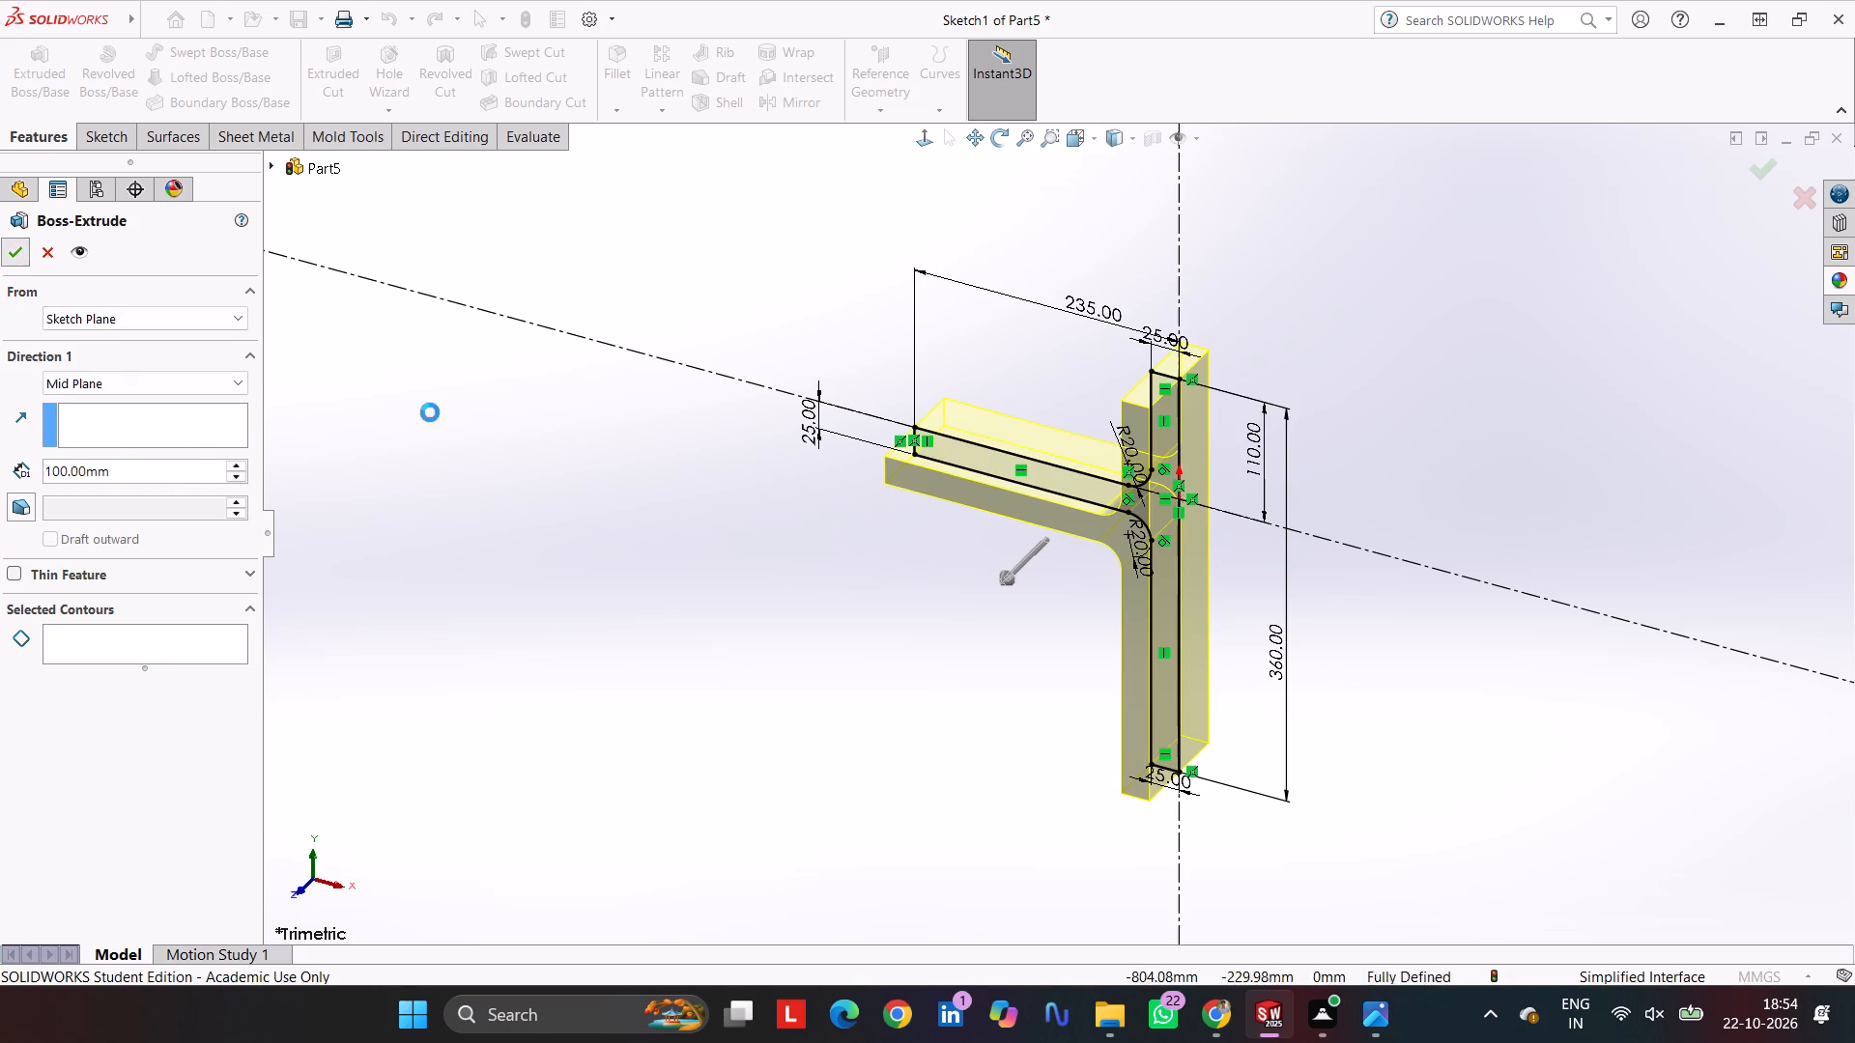
left_click(891, 669)
On the upright's top end face, sketch a corner rectangle about 80 mm long against the outer edge, away from the arm.
middle_click_drag(896, 676, 961, 723)
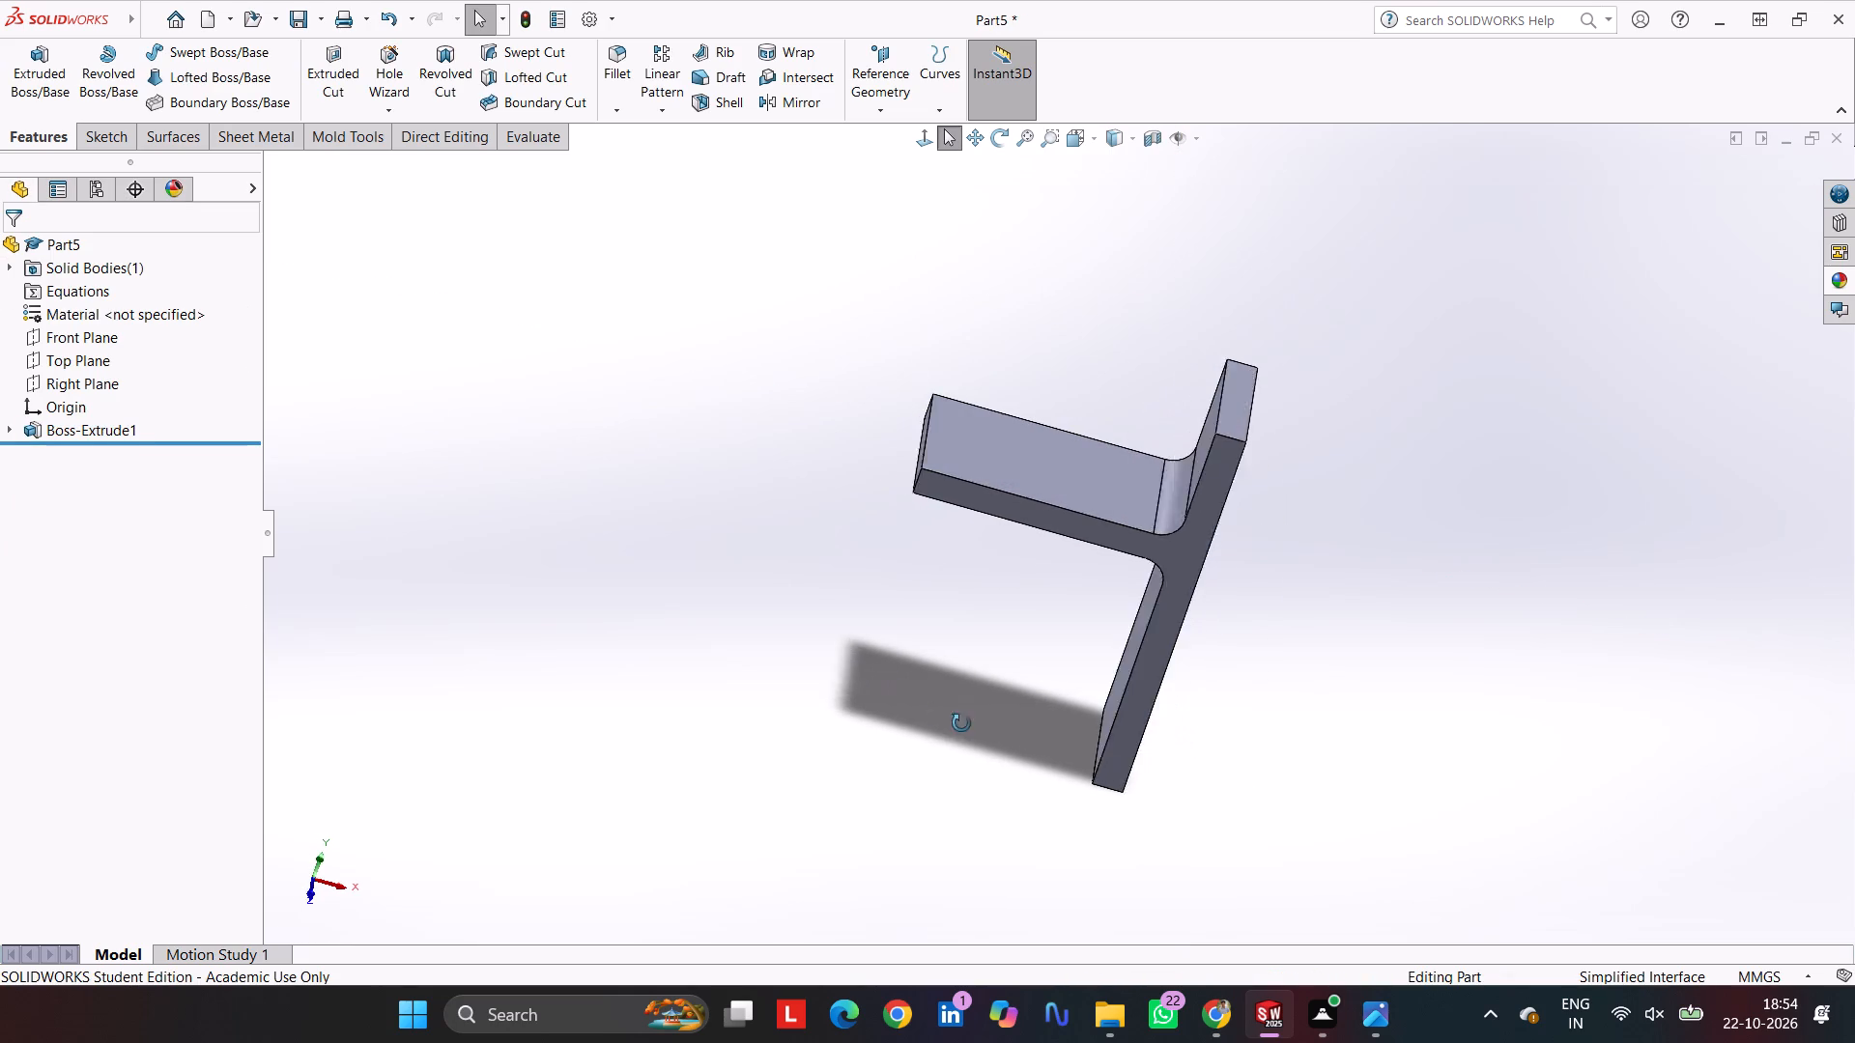
middle_click_drag(961, 723, 986, 715)
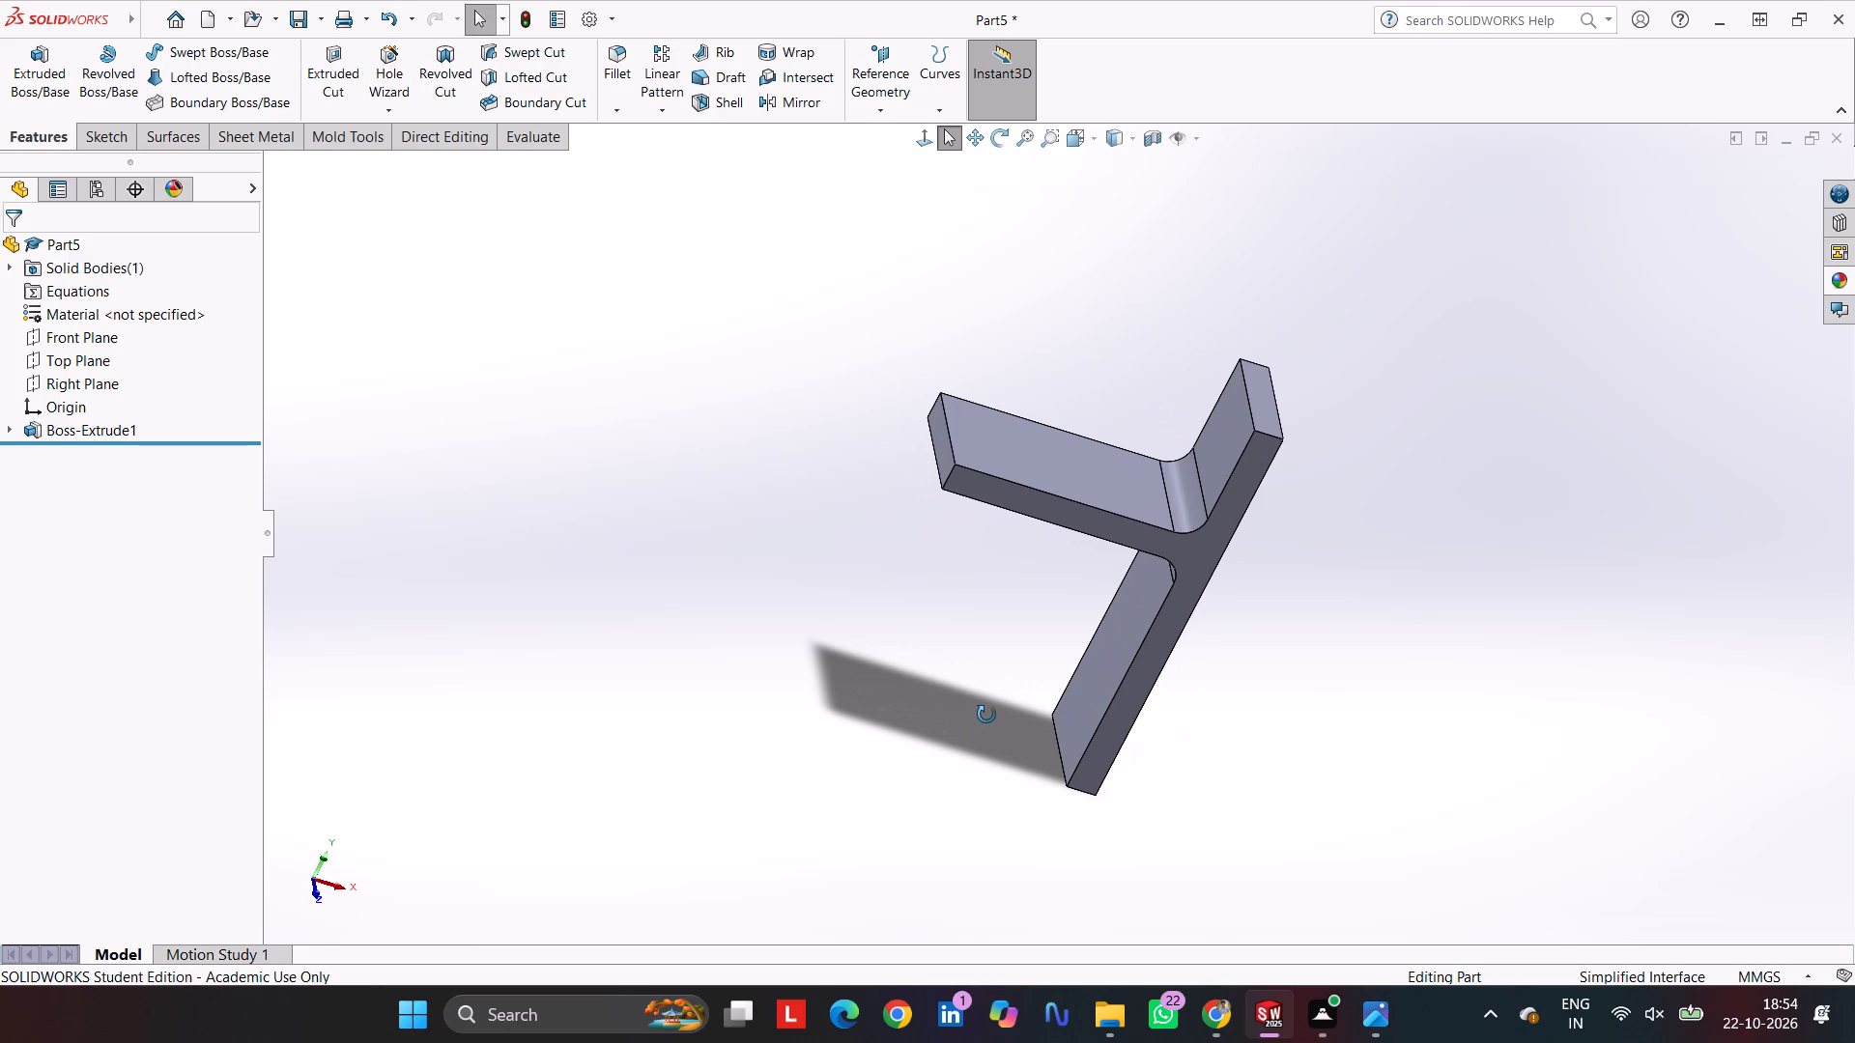
middle_click_drag(986, 715, 986, 714)
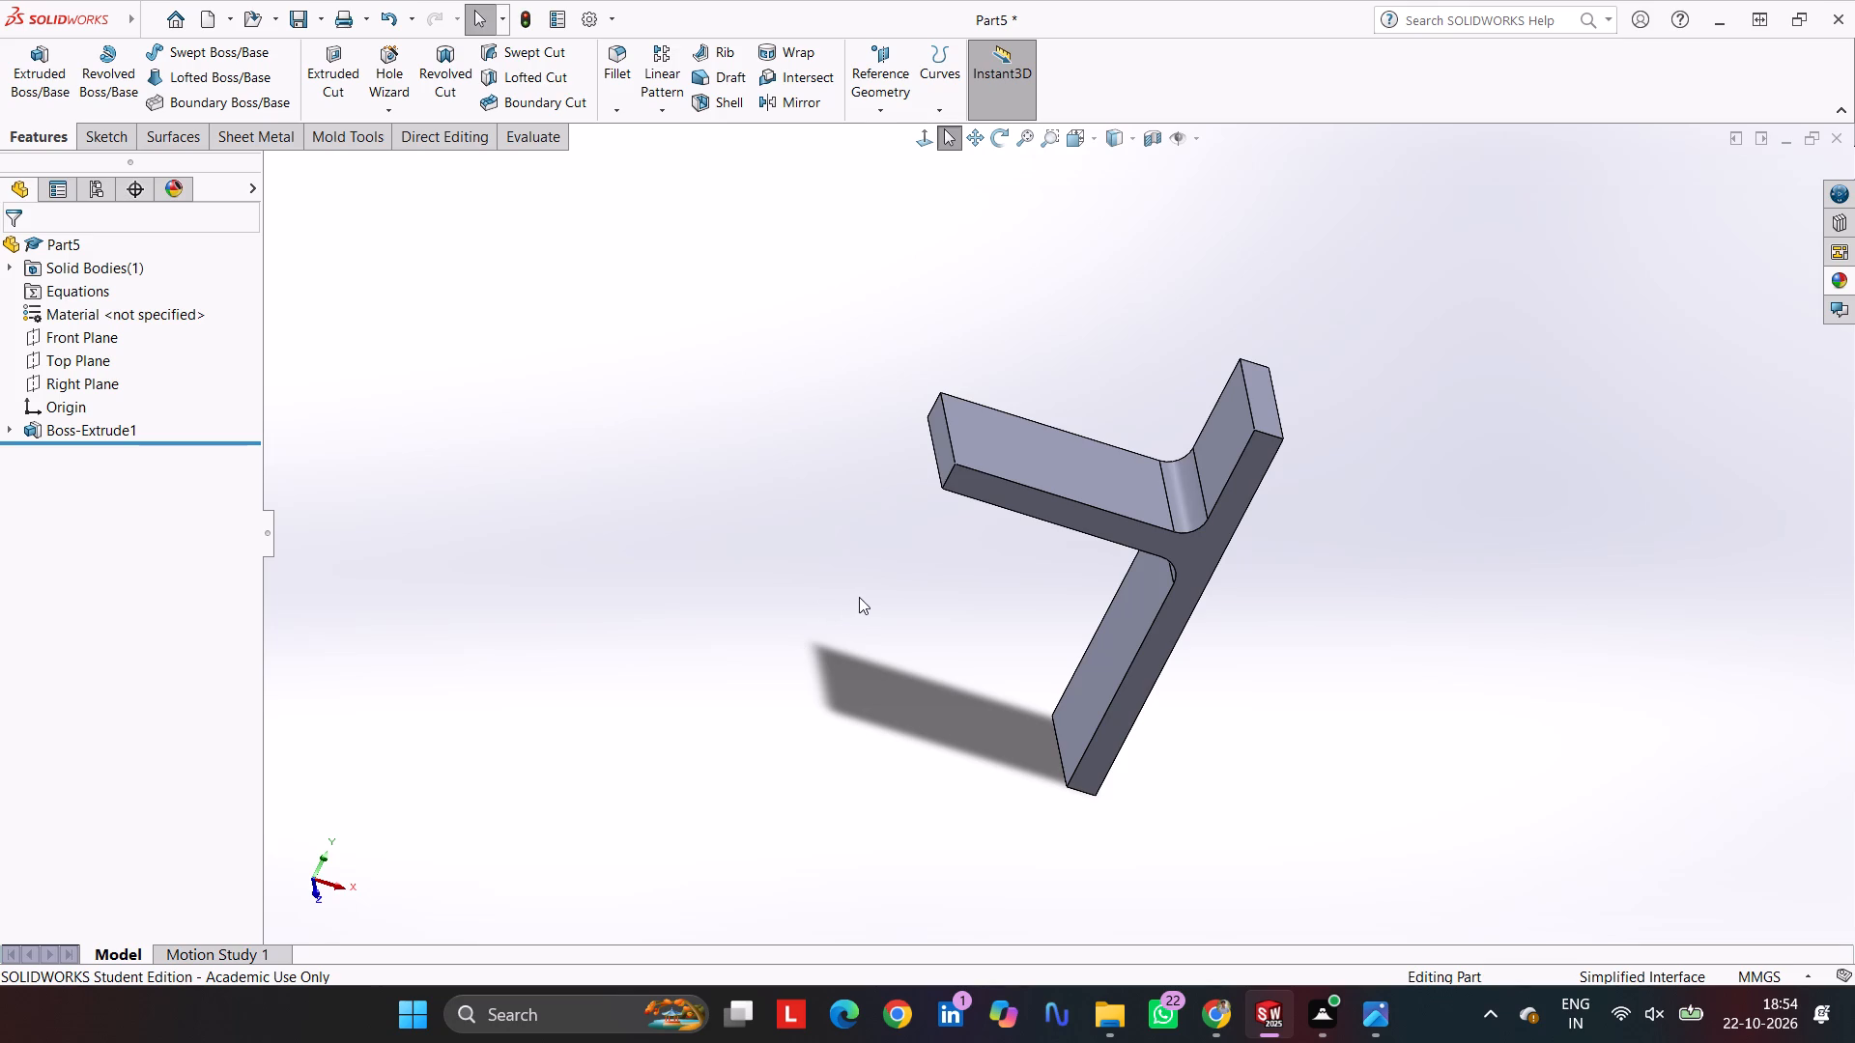
left_click(1316, 588)
middle_click_drag(1327, 592, 1272, 808)
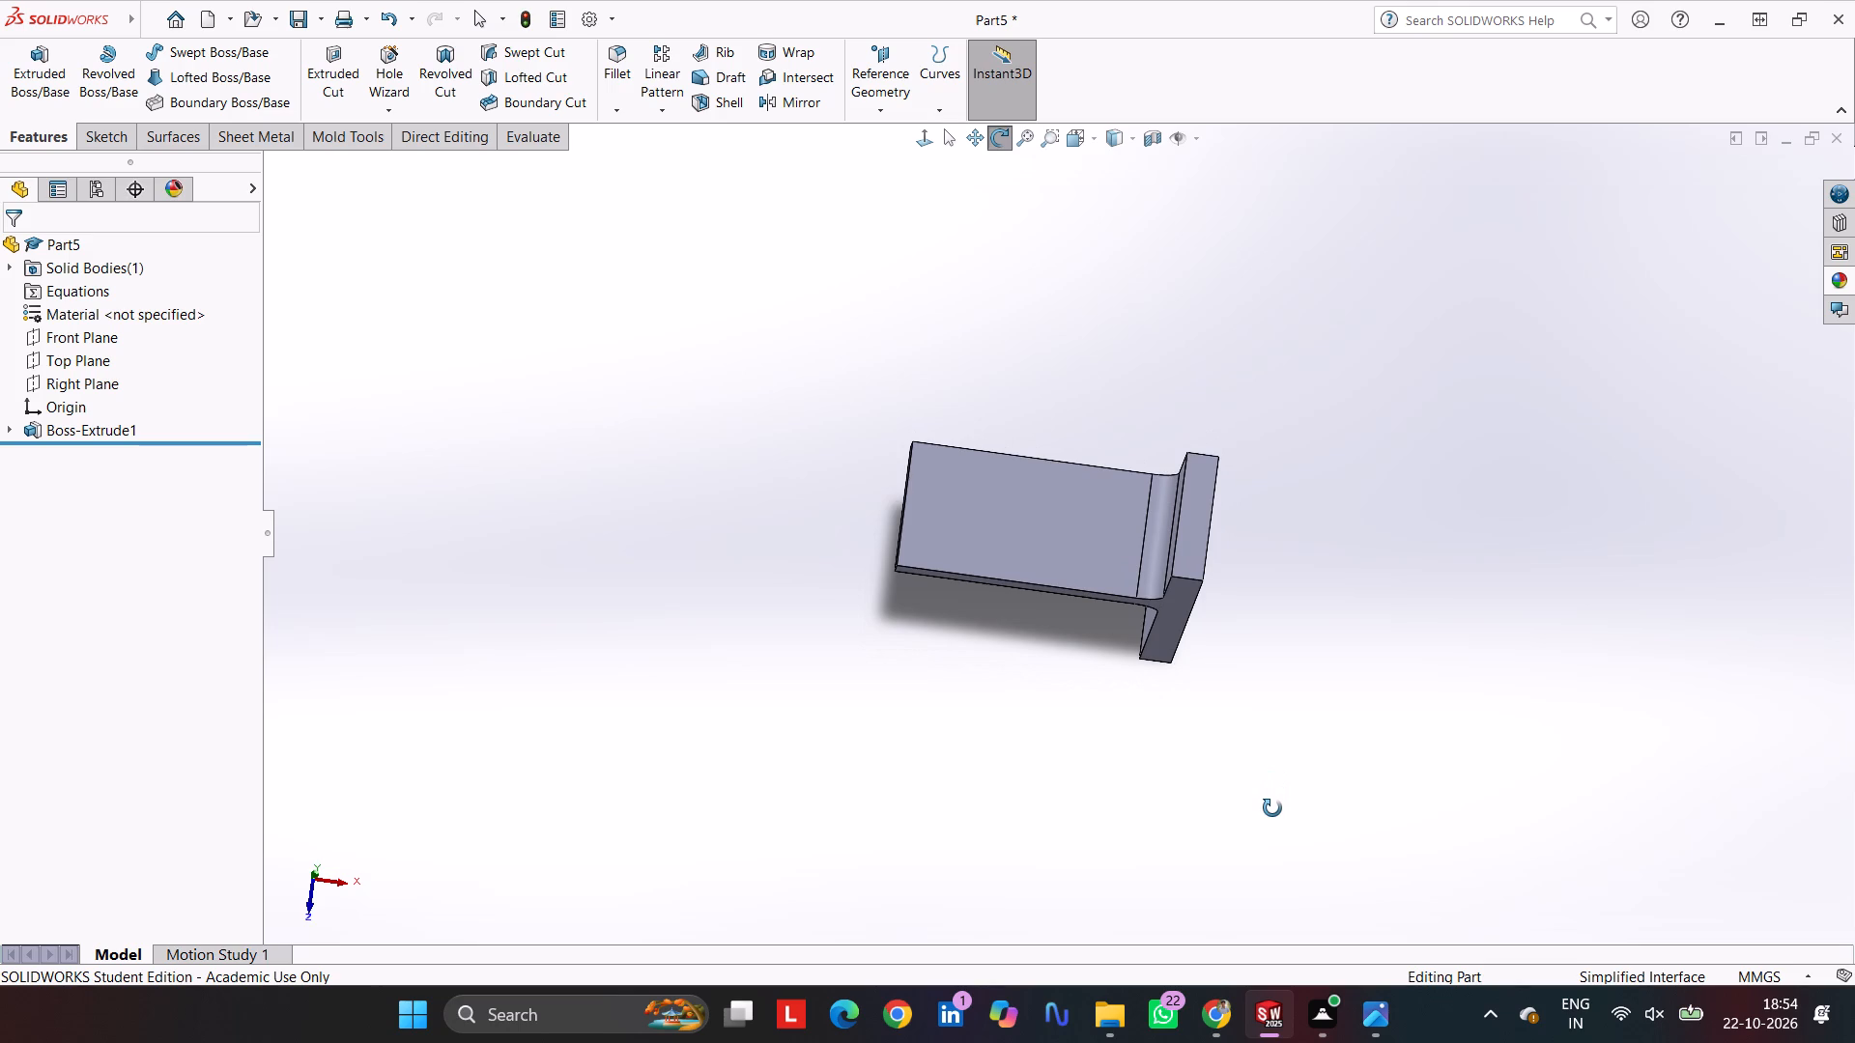
middle_click_drag(1272, 808, 1270, 826)
left_click(1192, 518)
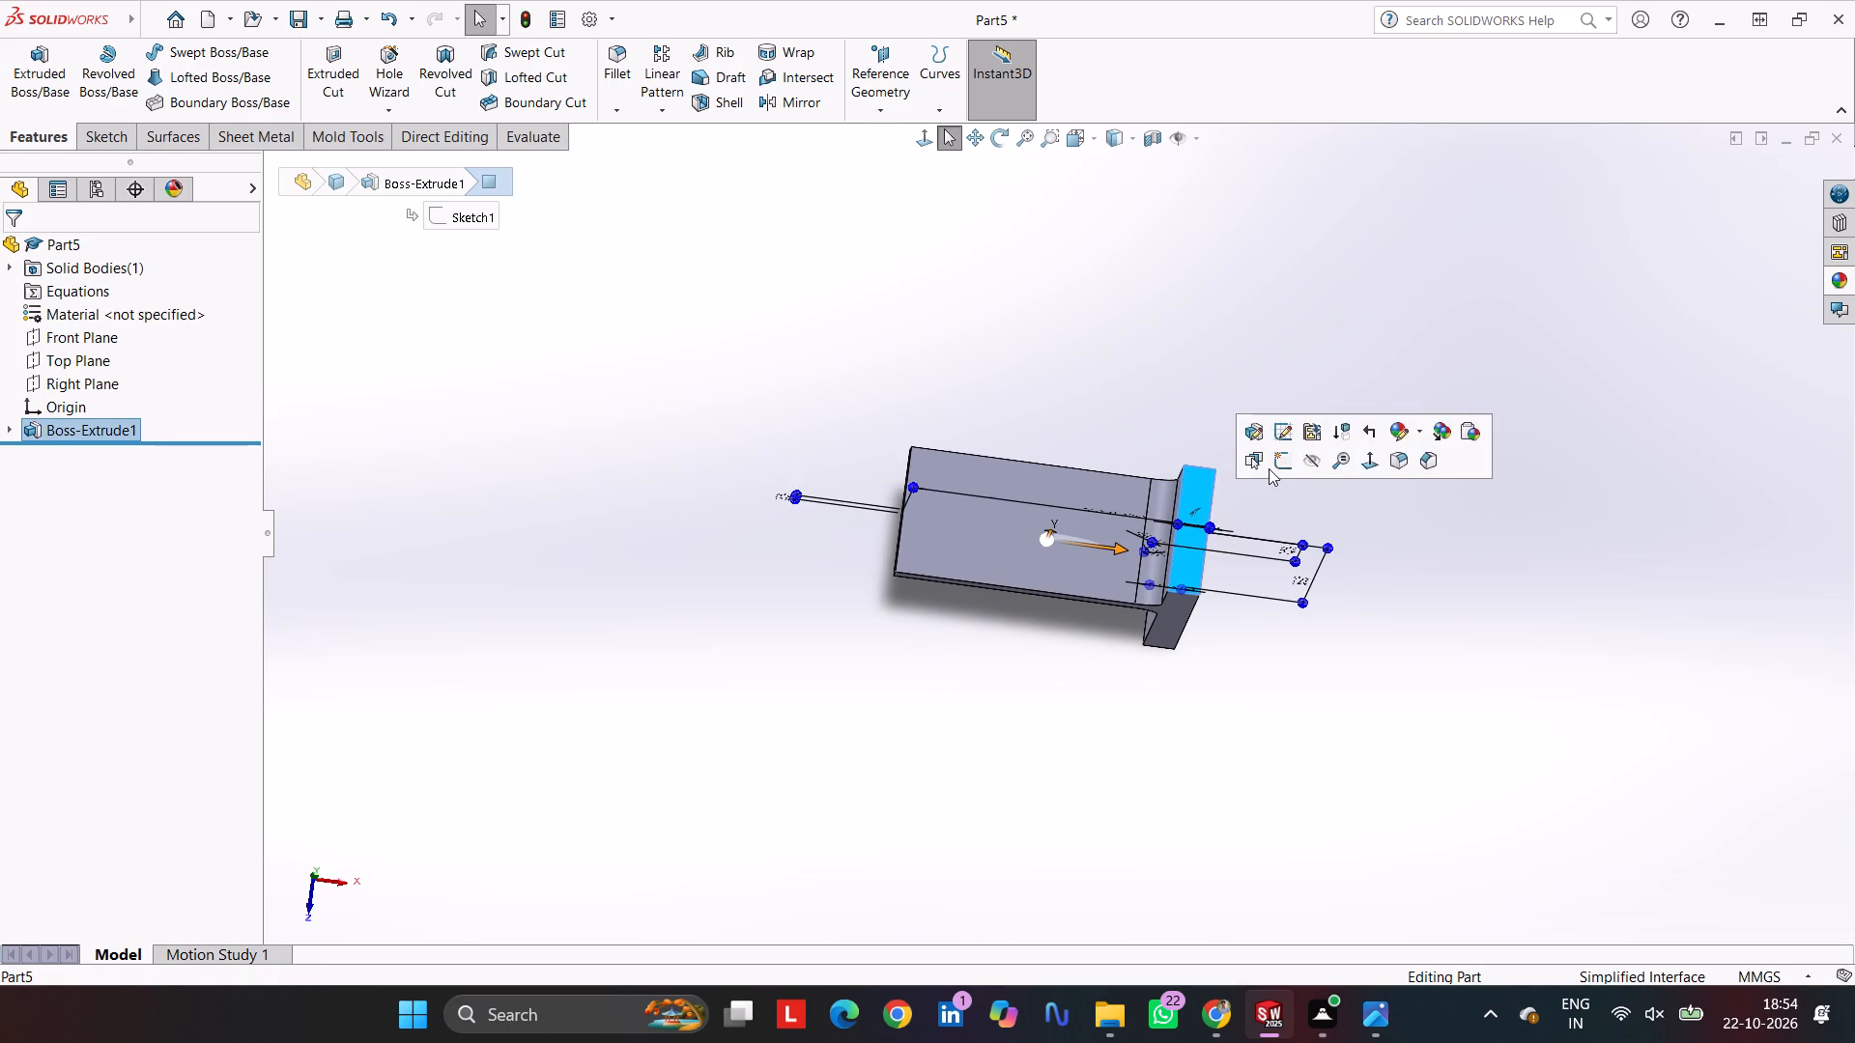
left_click(1272, 465)
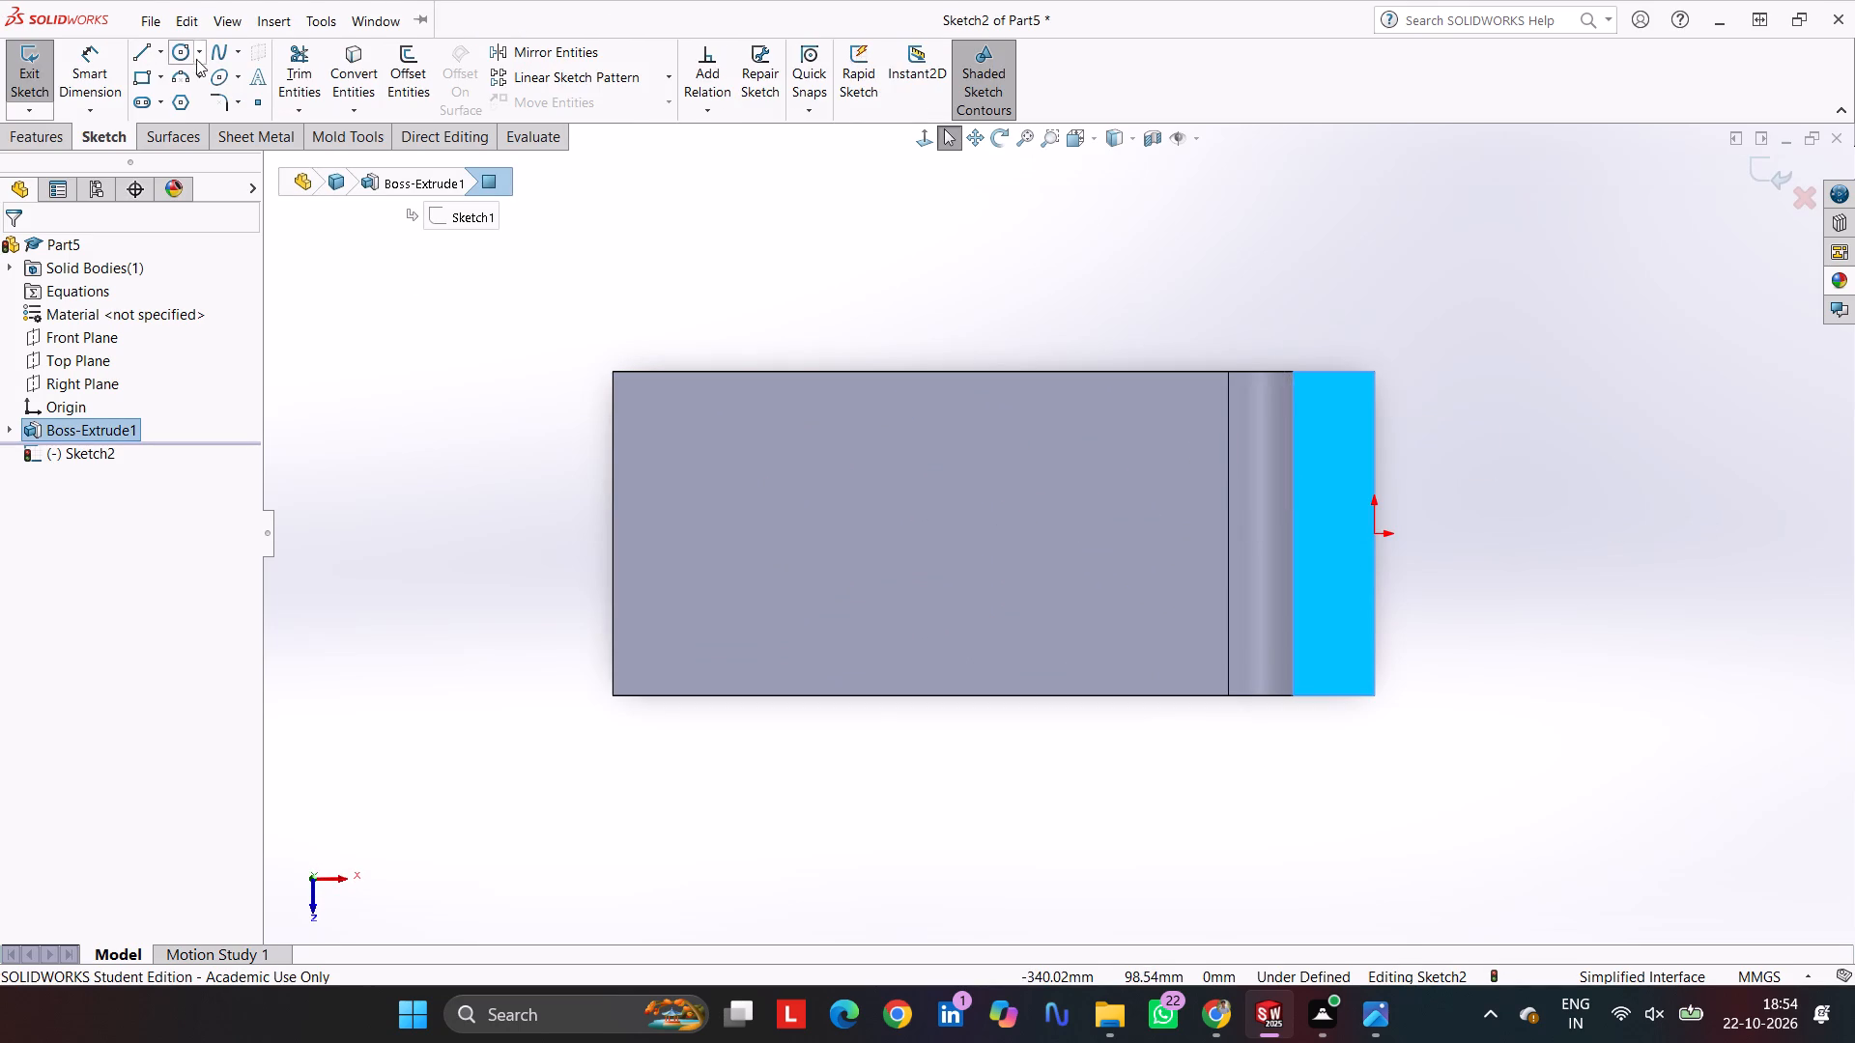
left_click(141, 75)
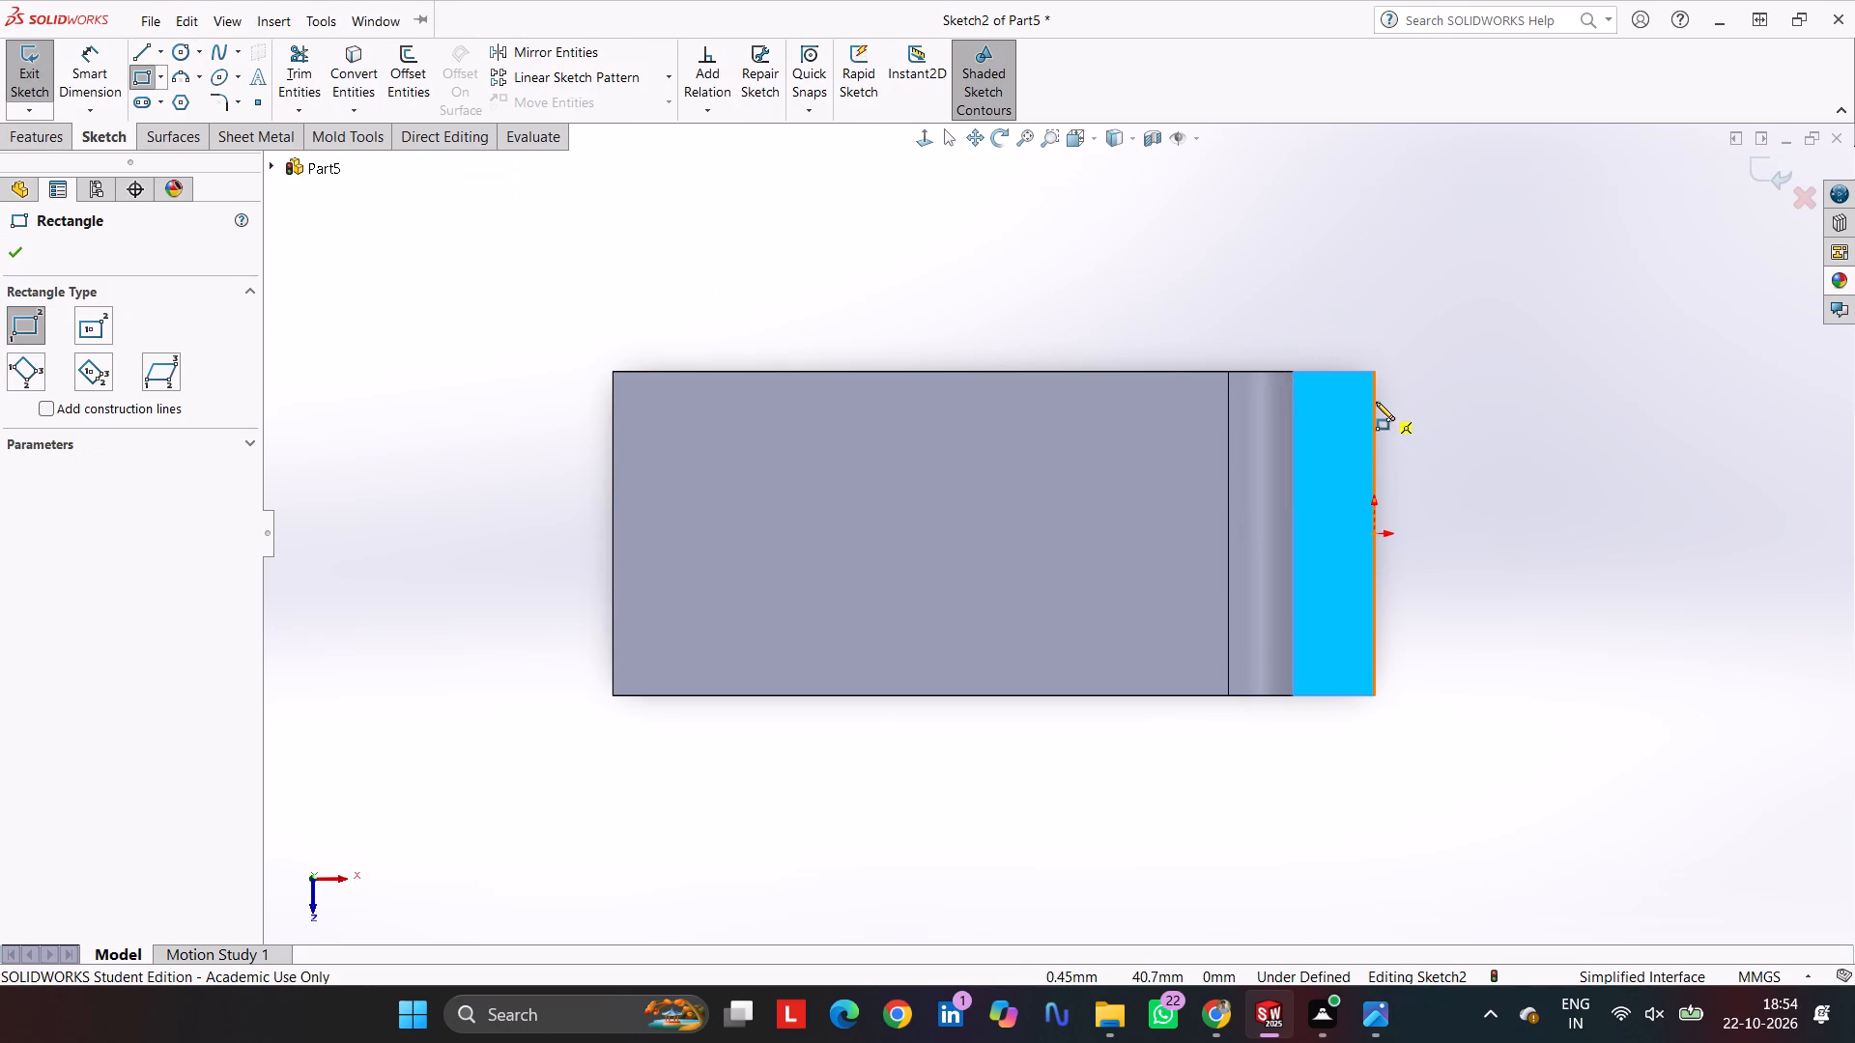
left_click_drag(1372, 404, 1331, 662)
Dimension the rectangle's long side to 60 mm.
left_click(94, 50)
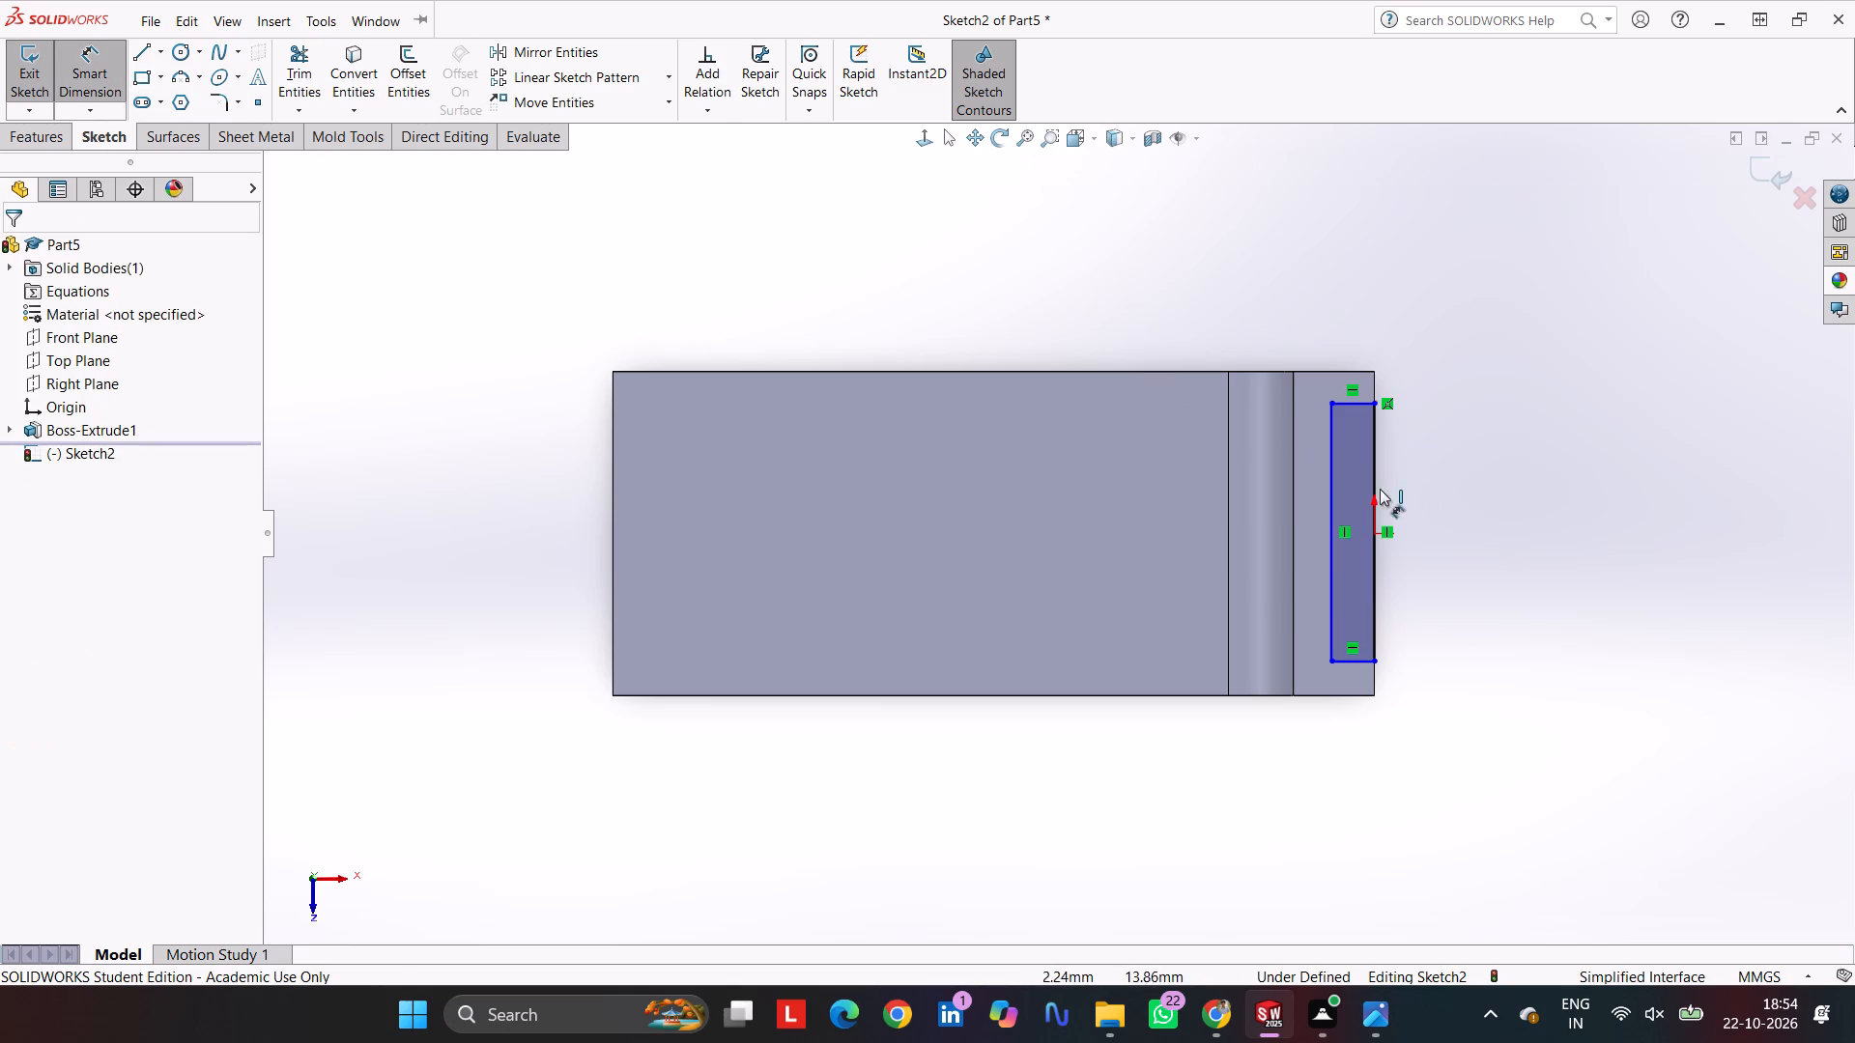
left_click(1329, 489)
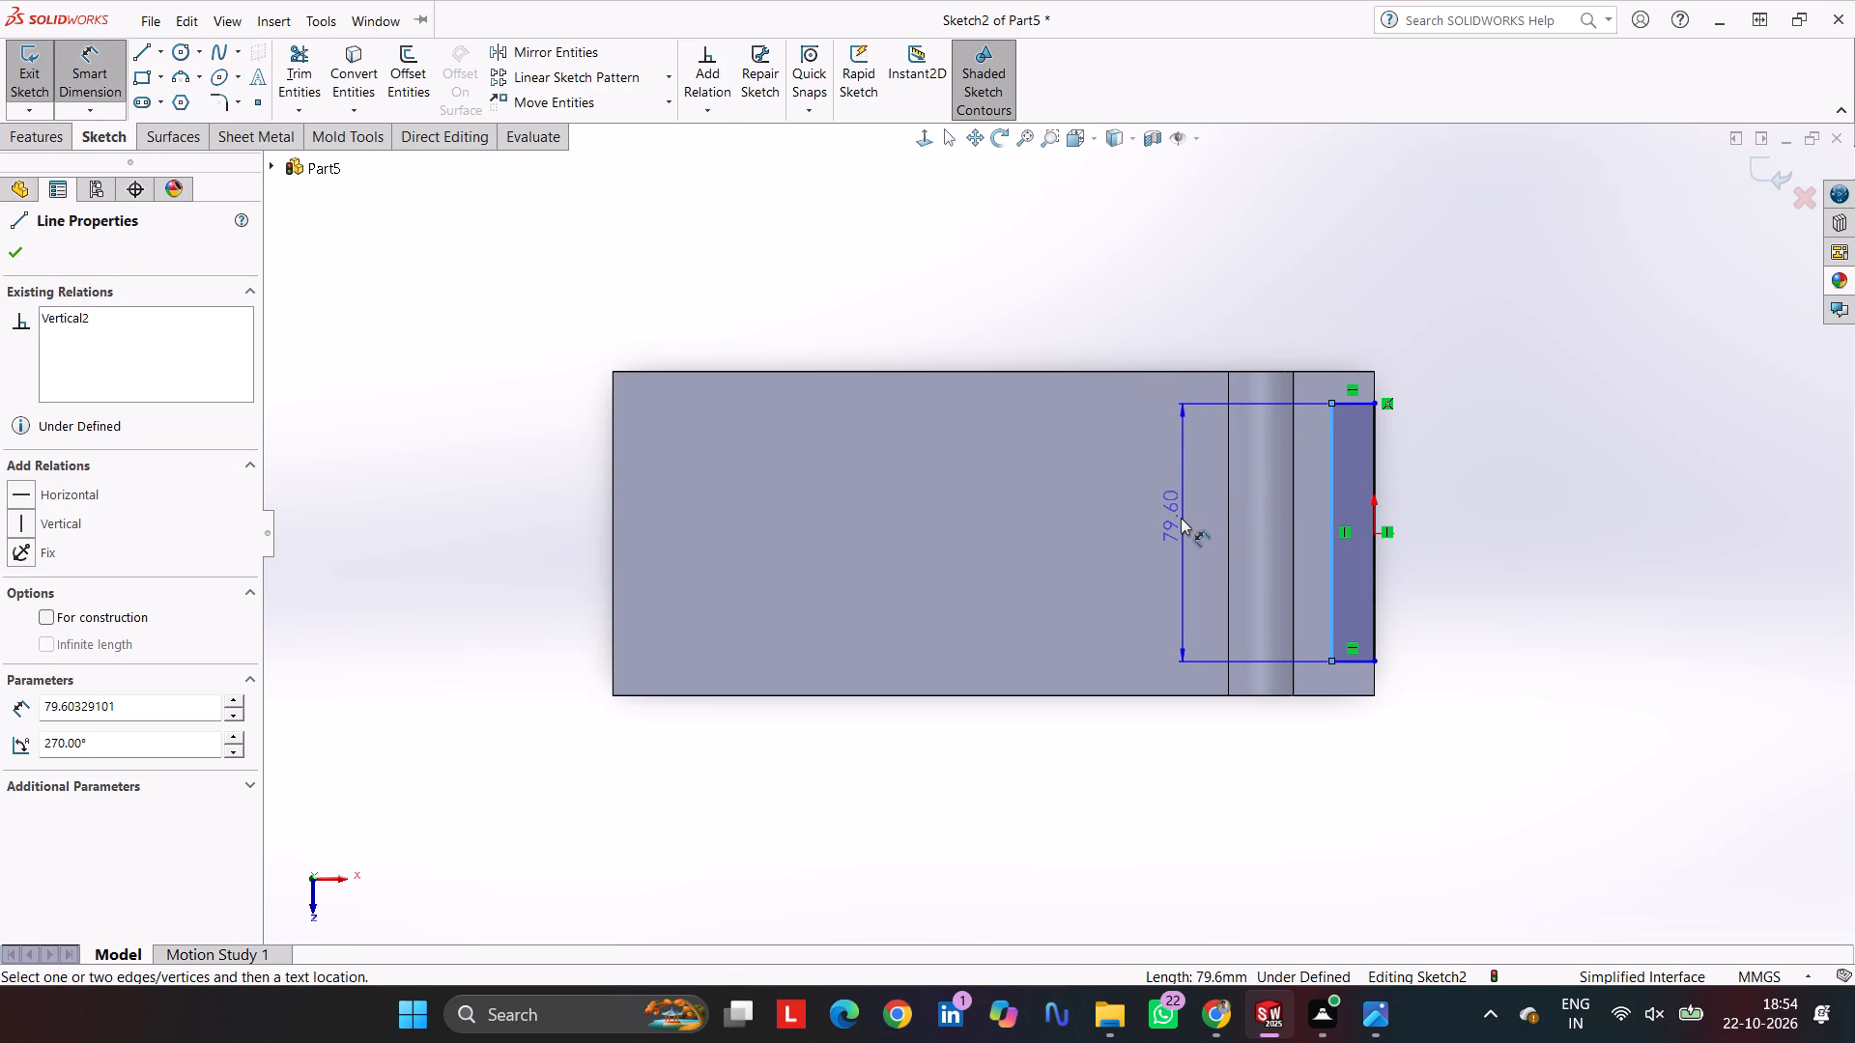
left_click(1181, 518)
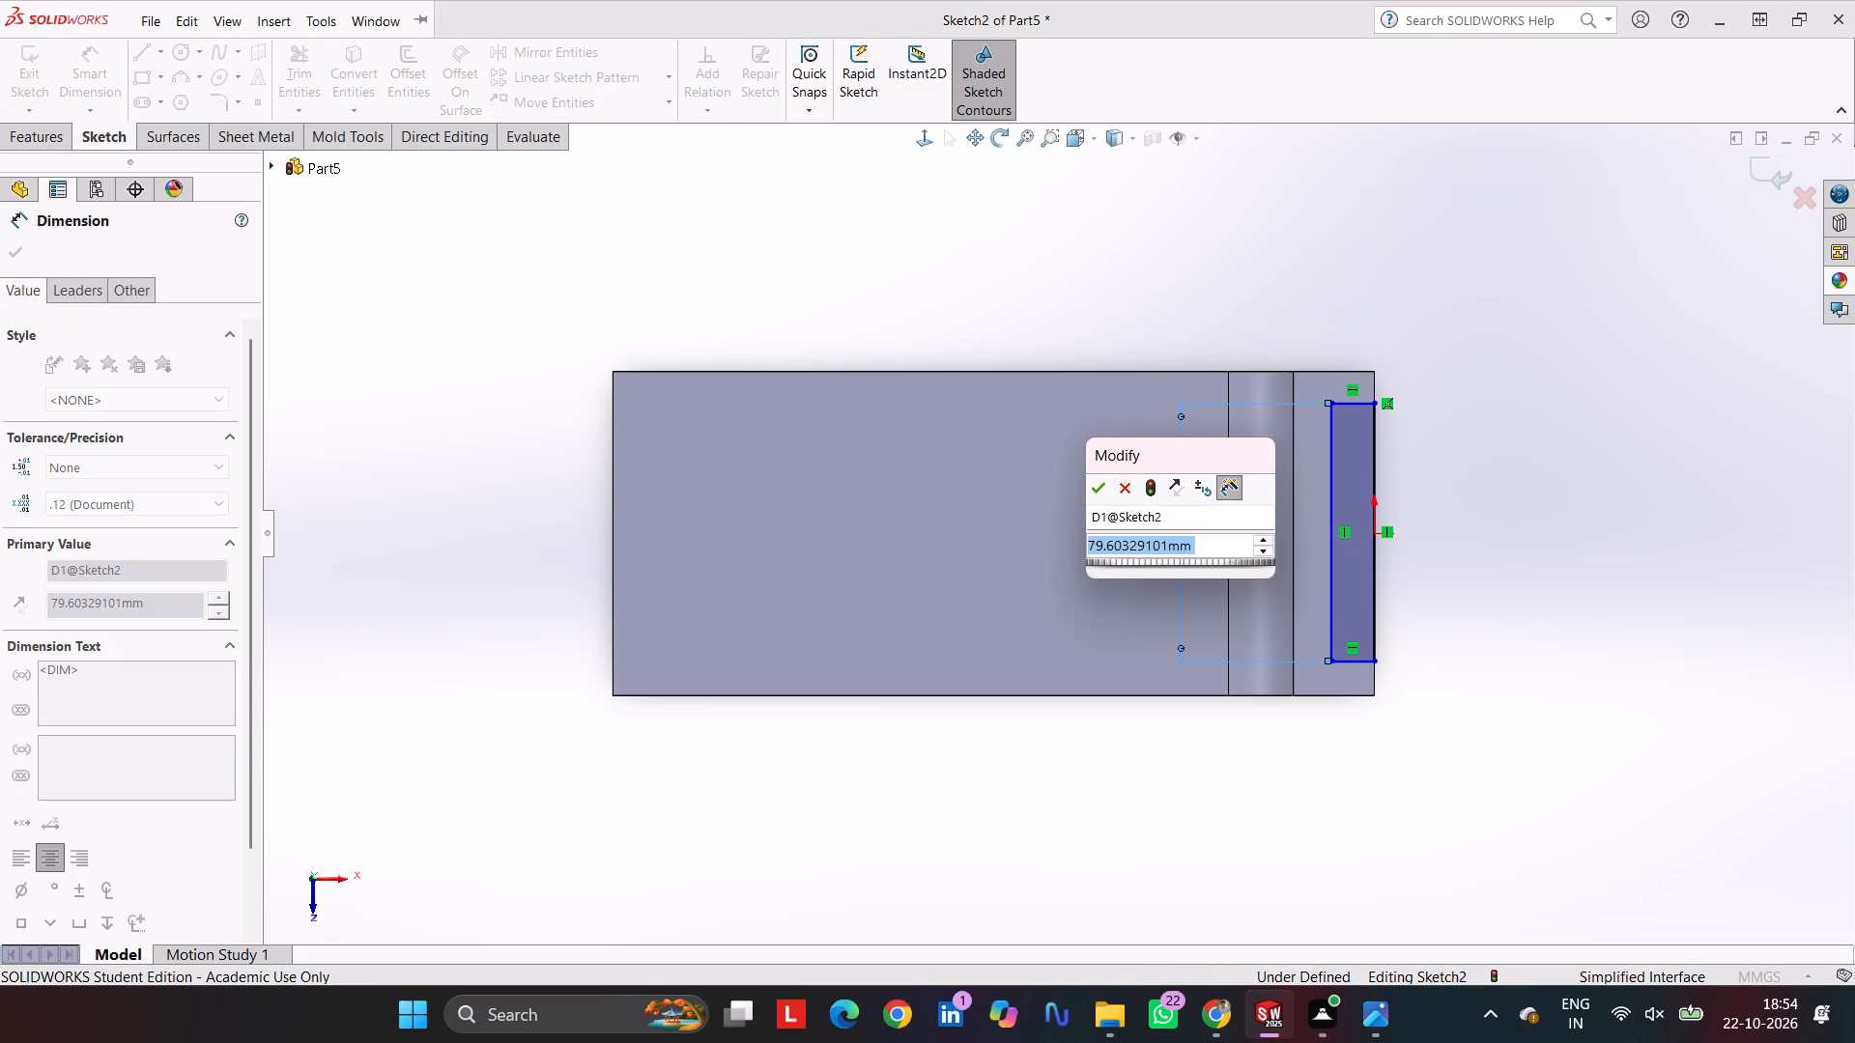
type("60")
key("Return")
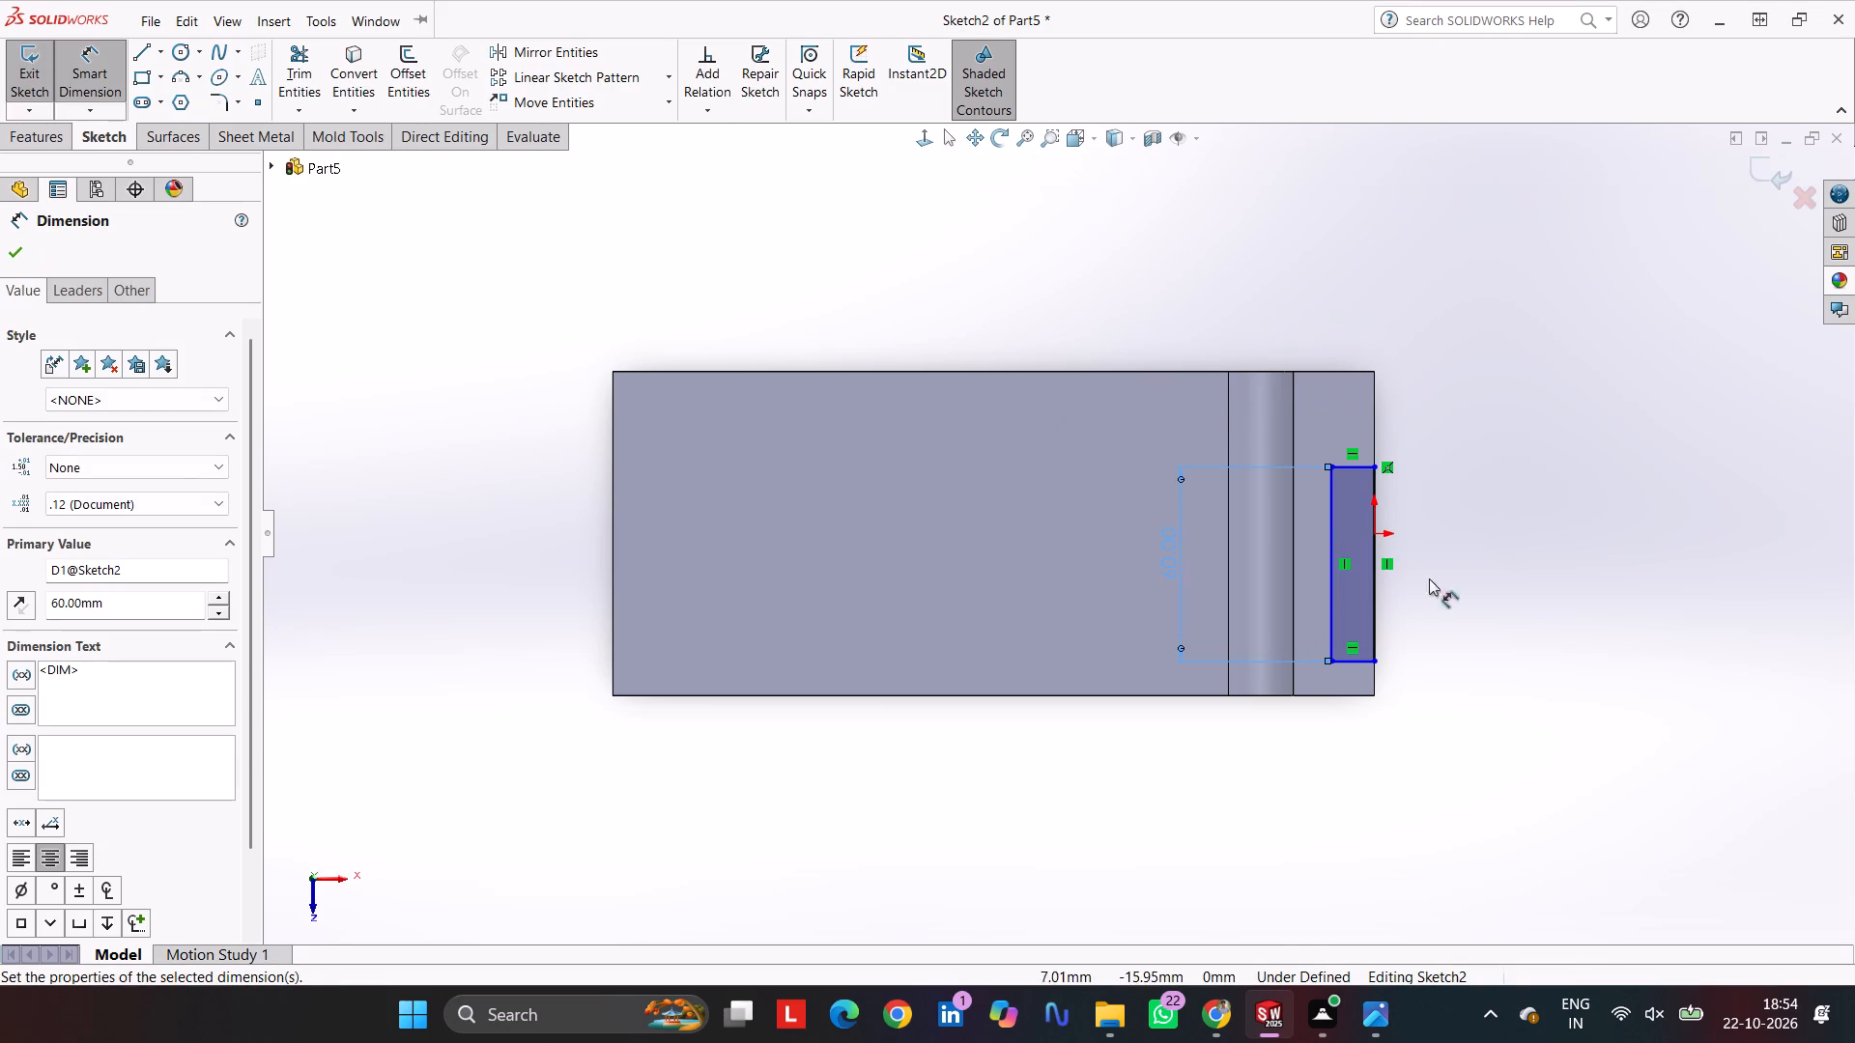
Dimension the rectangle's upper short edge 30 mm from the origin to centre it across the end face.
left_click(1372, 530)
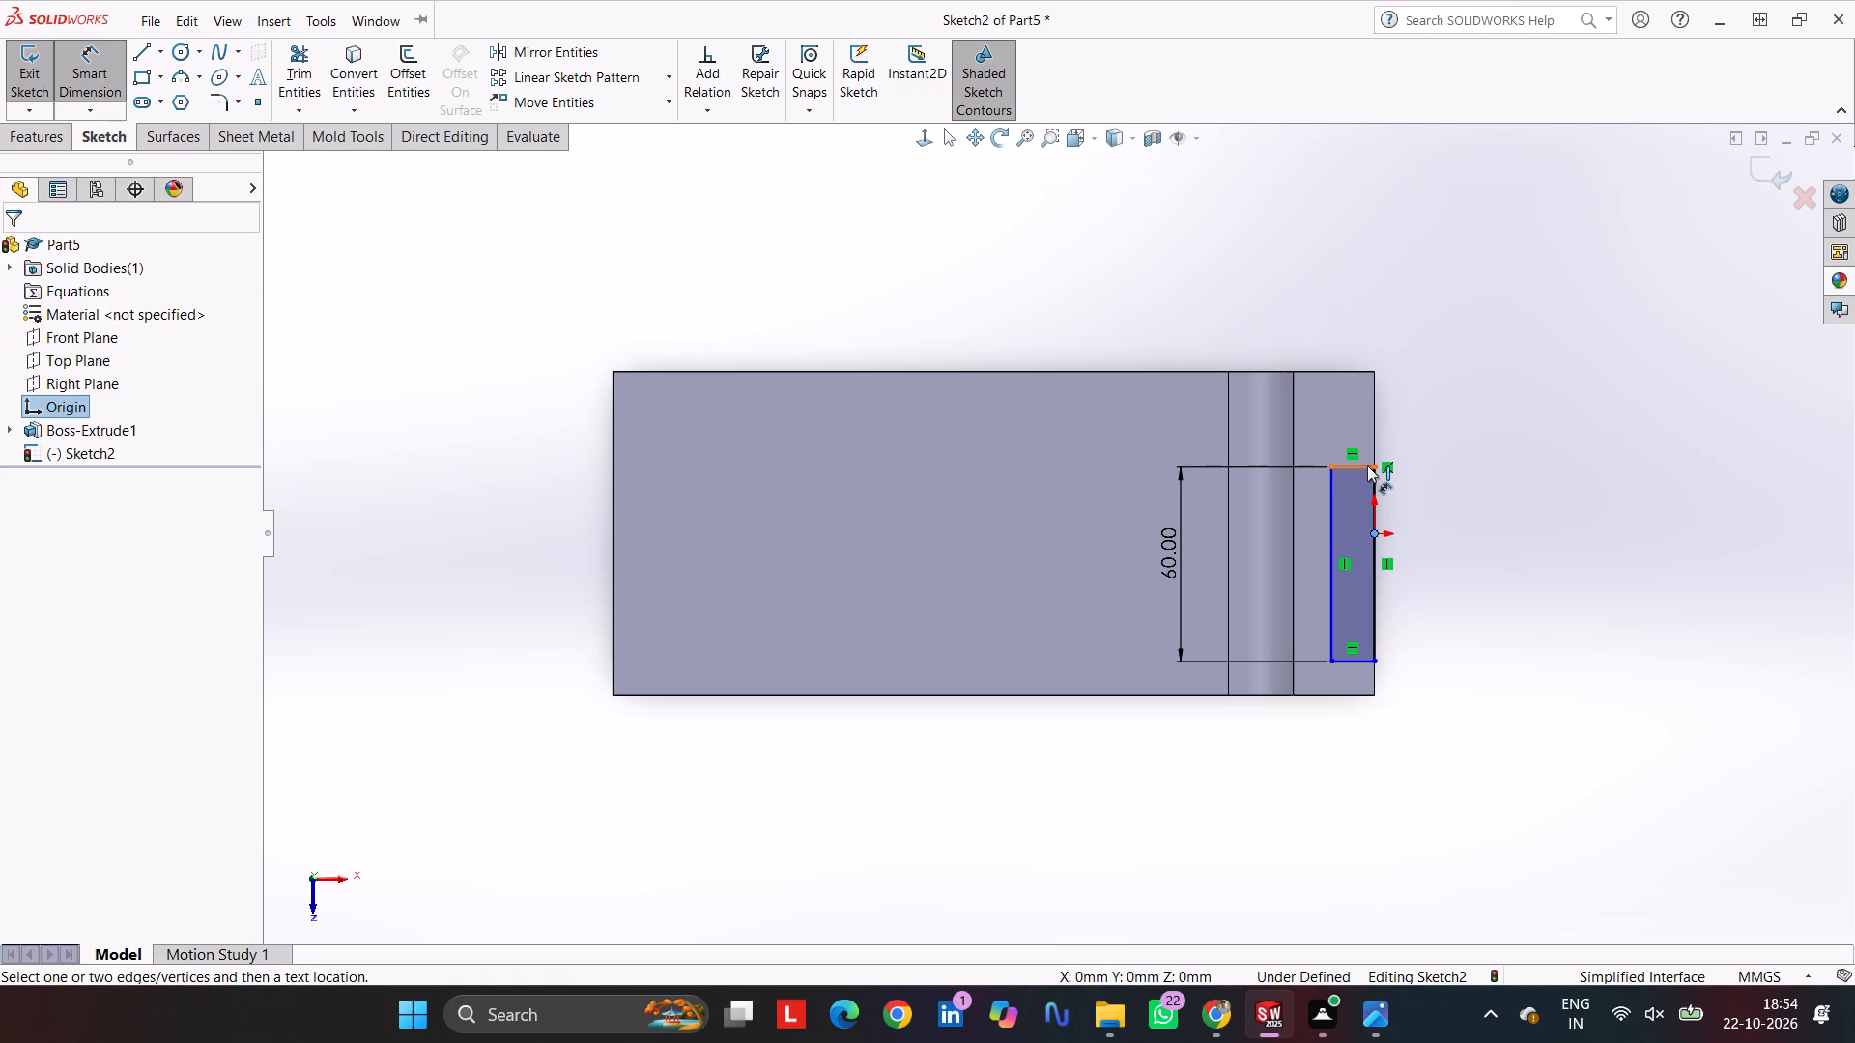
left_click(1367, 465)
left_click_drag(1442, 492, 1447, 504)
type("30")
key("Return")
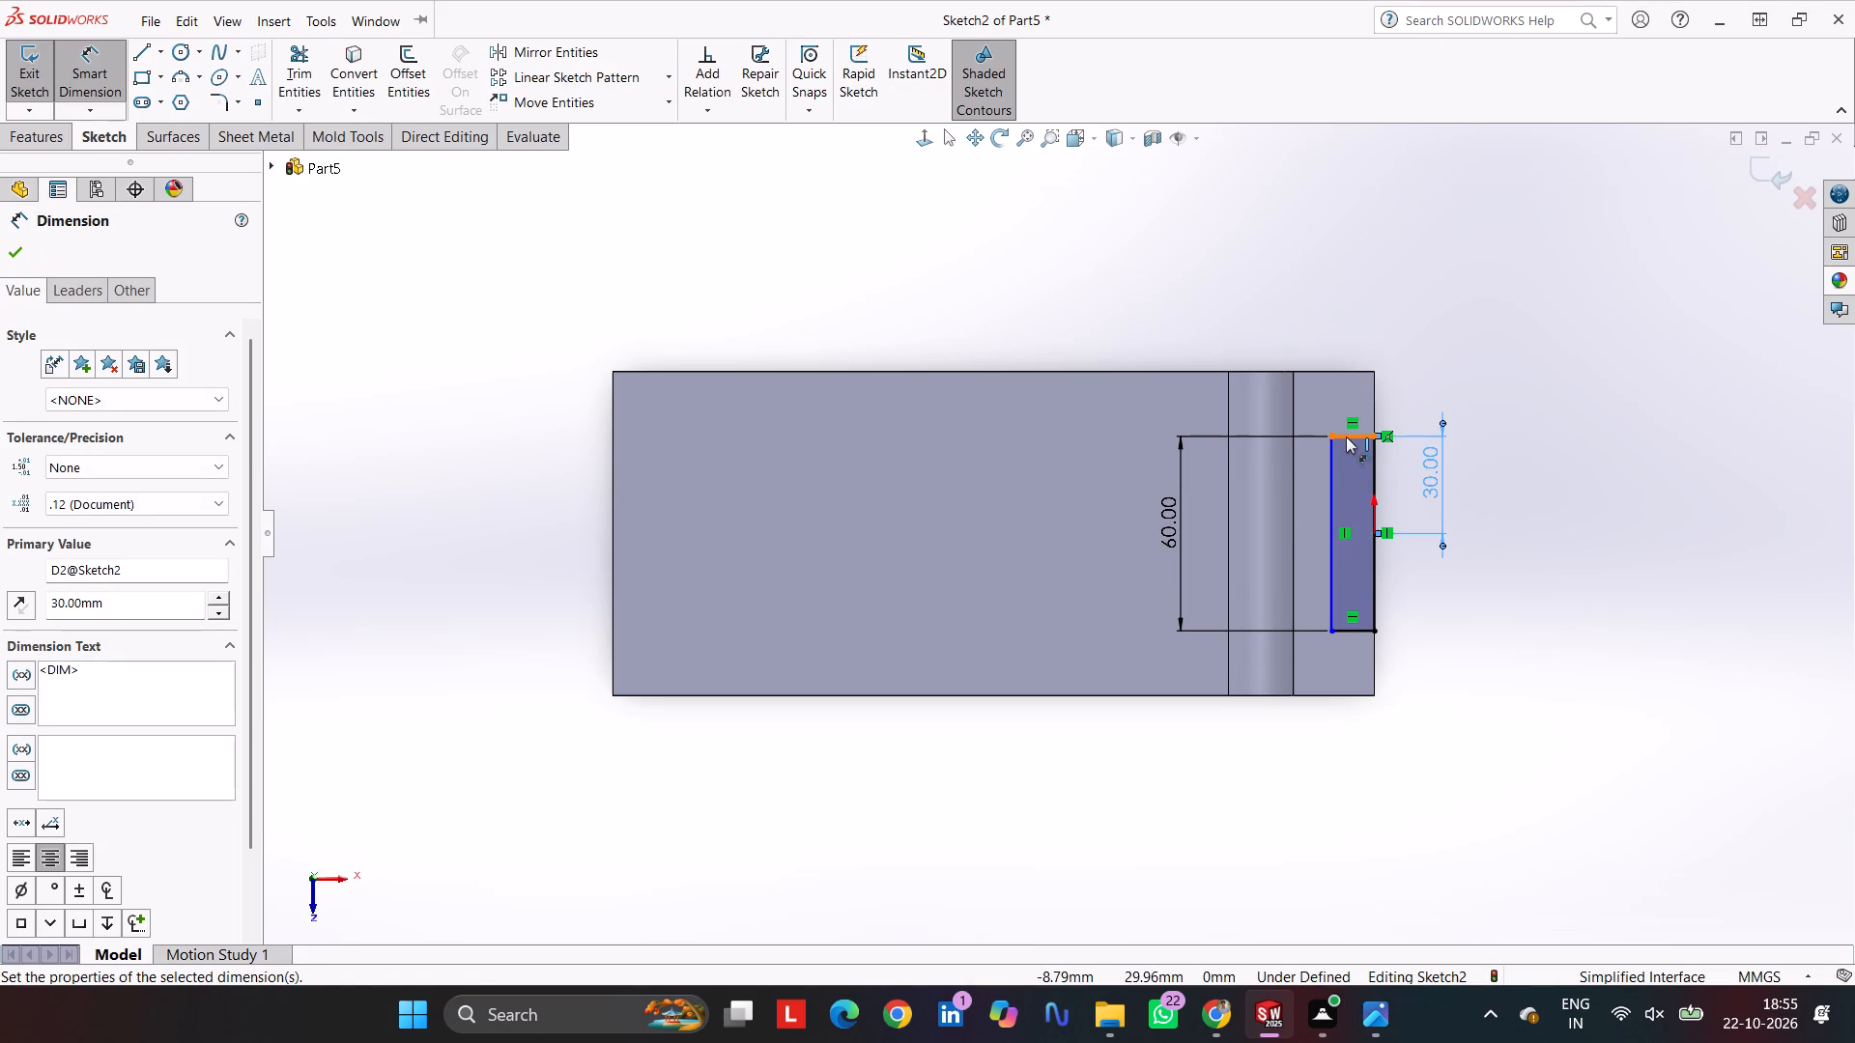
Dimension the rectangle's short side to 8 mm.
left_click(1346, 437)
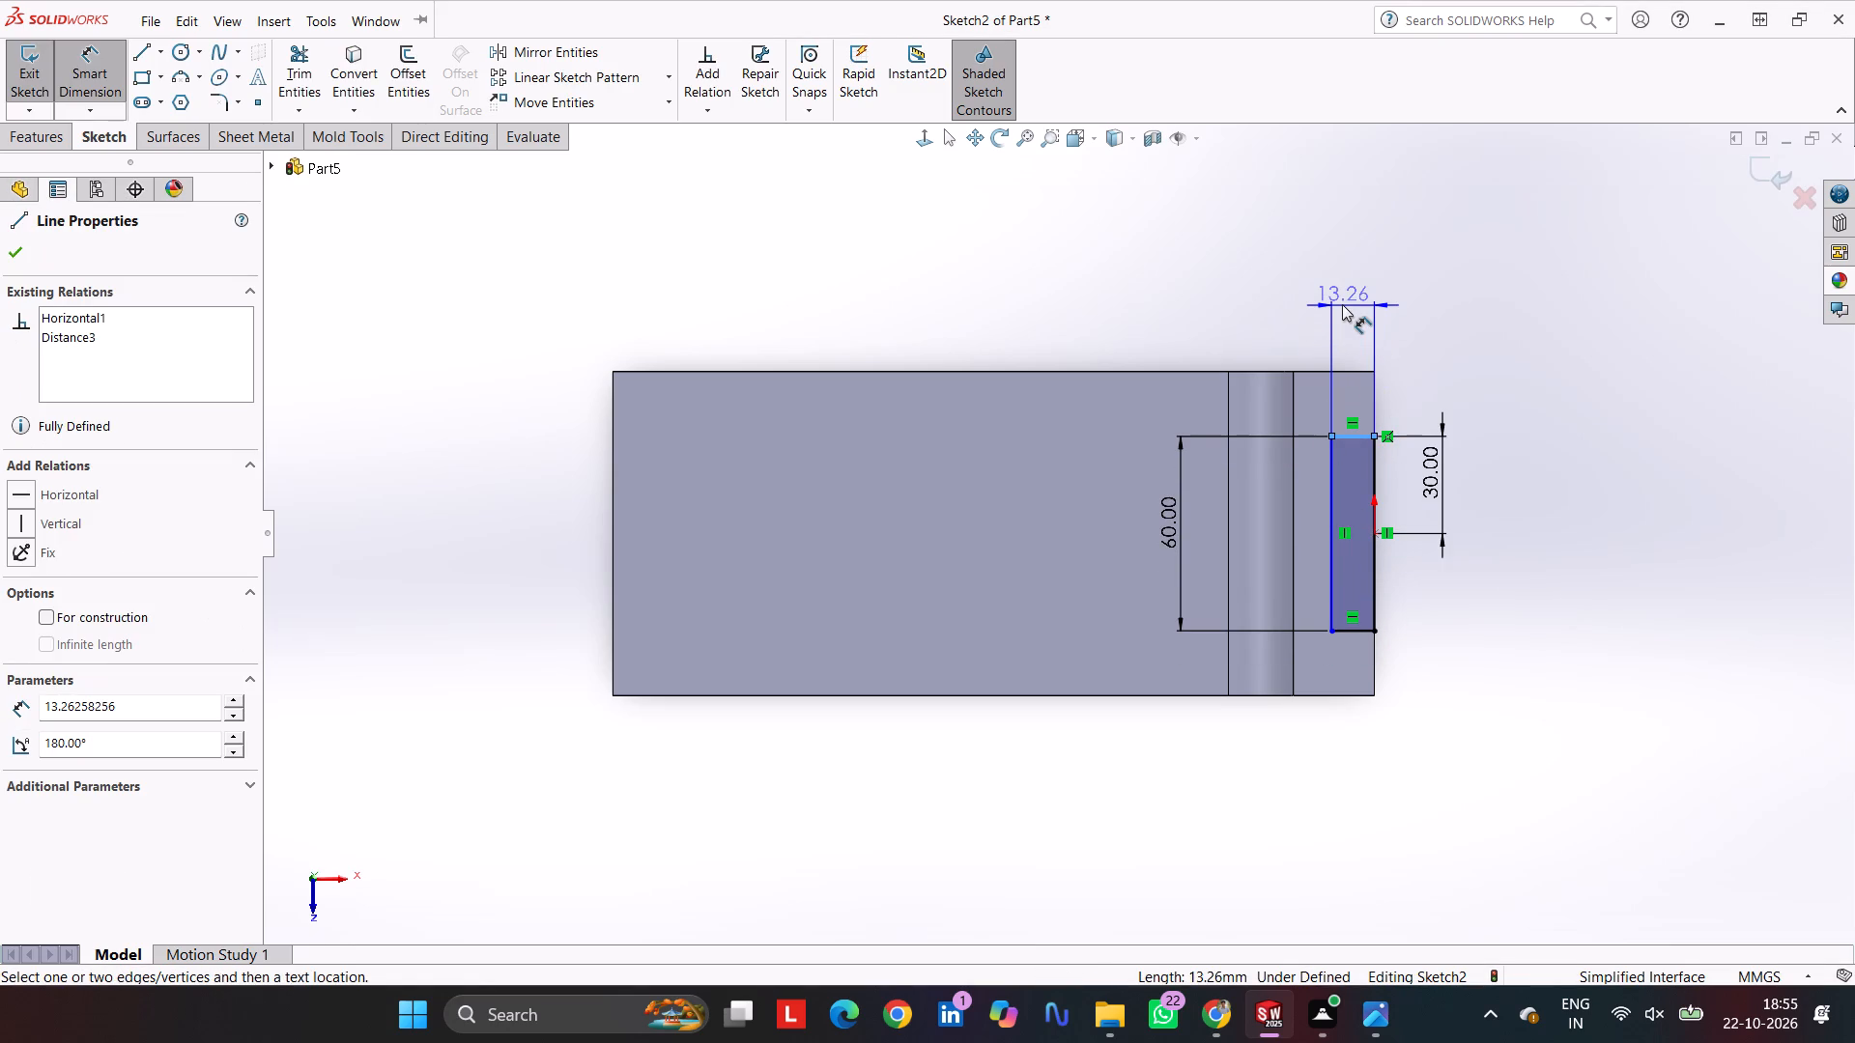
left_click(1342, 304)
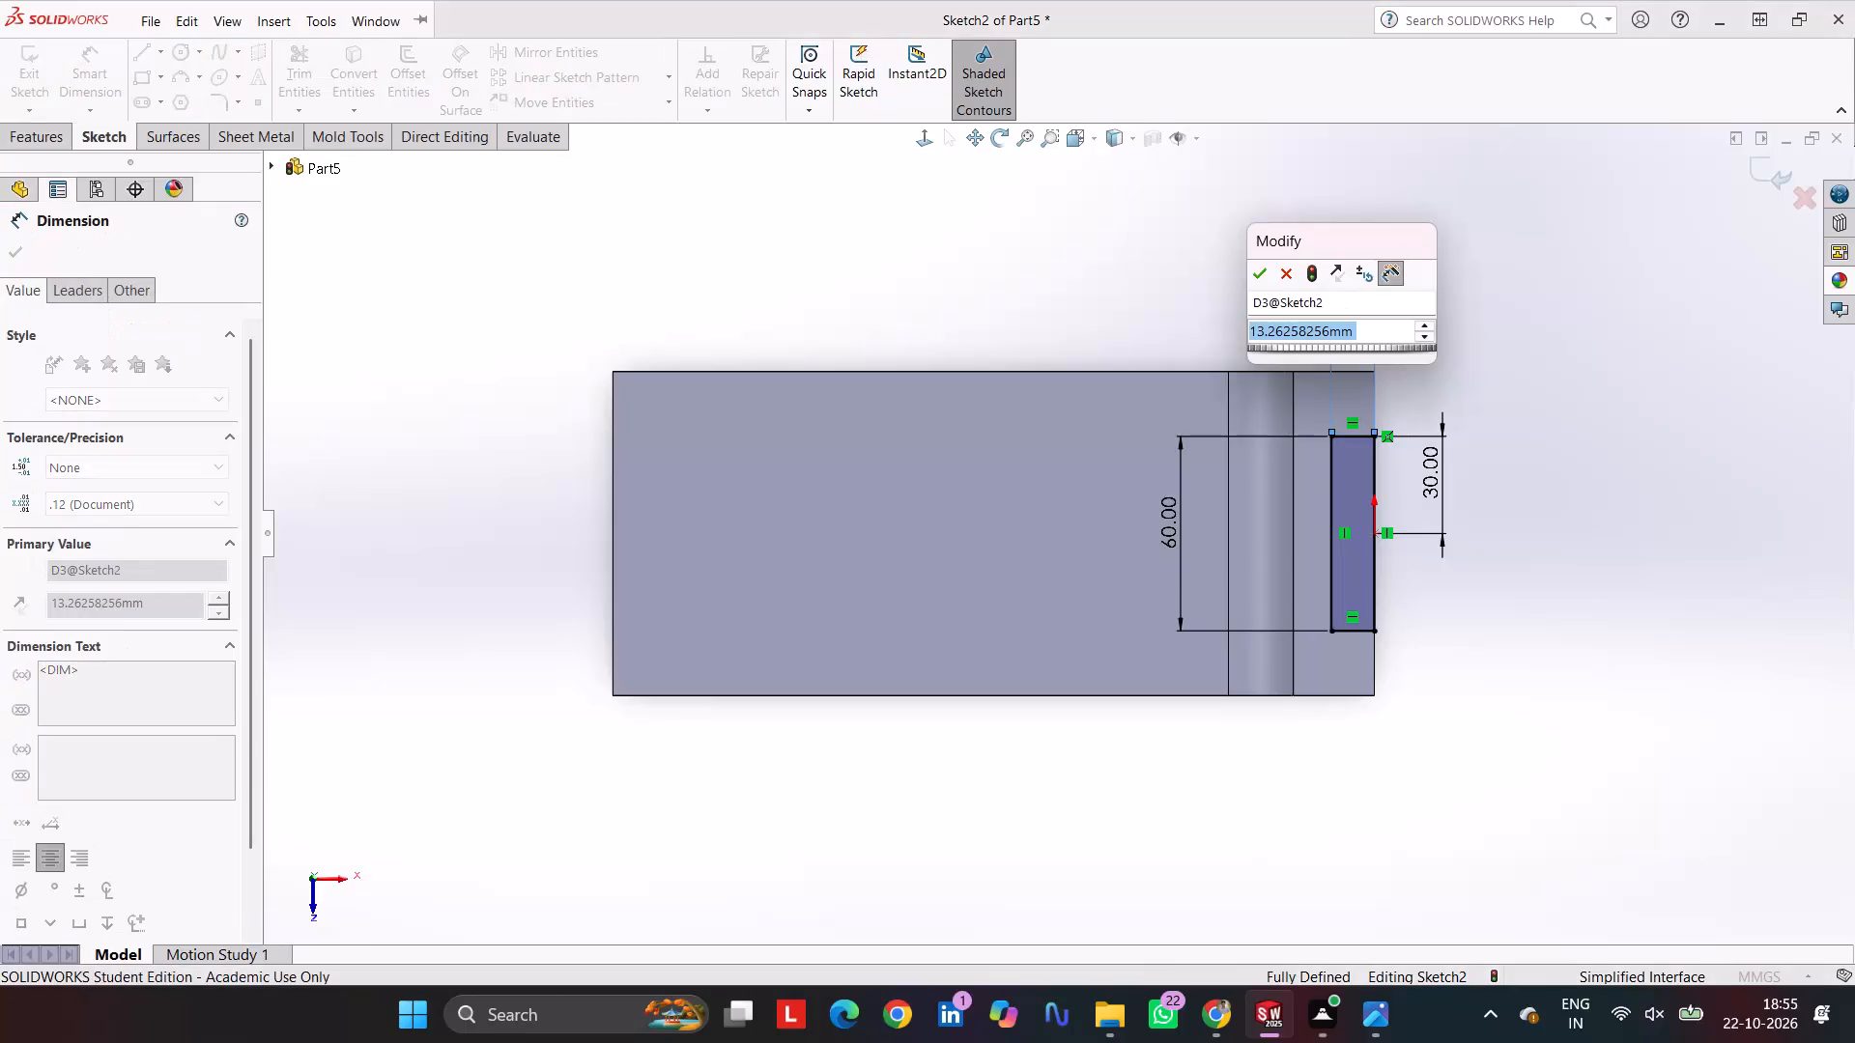
key("8")
key("Return")
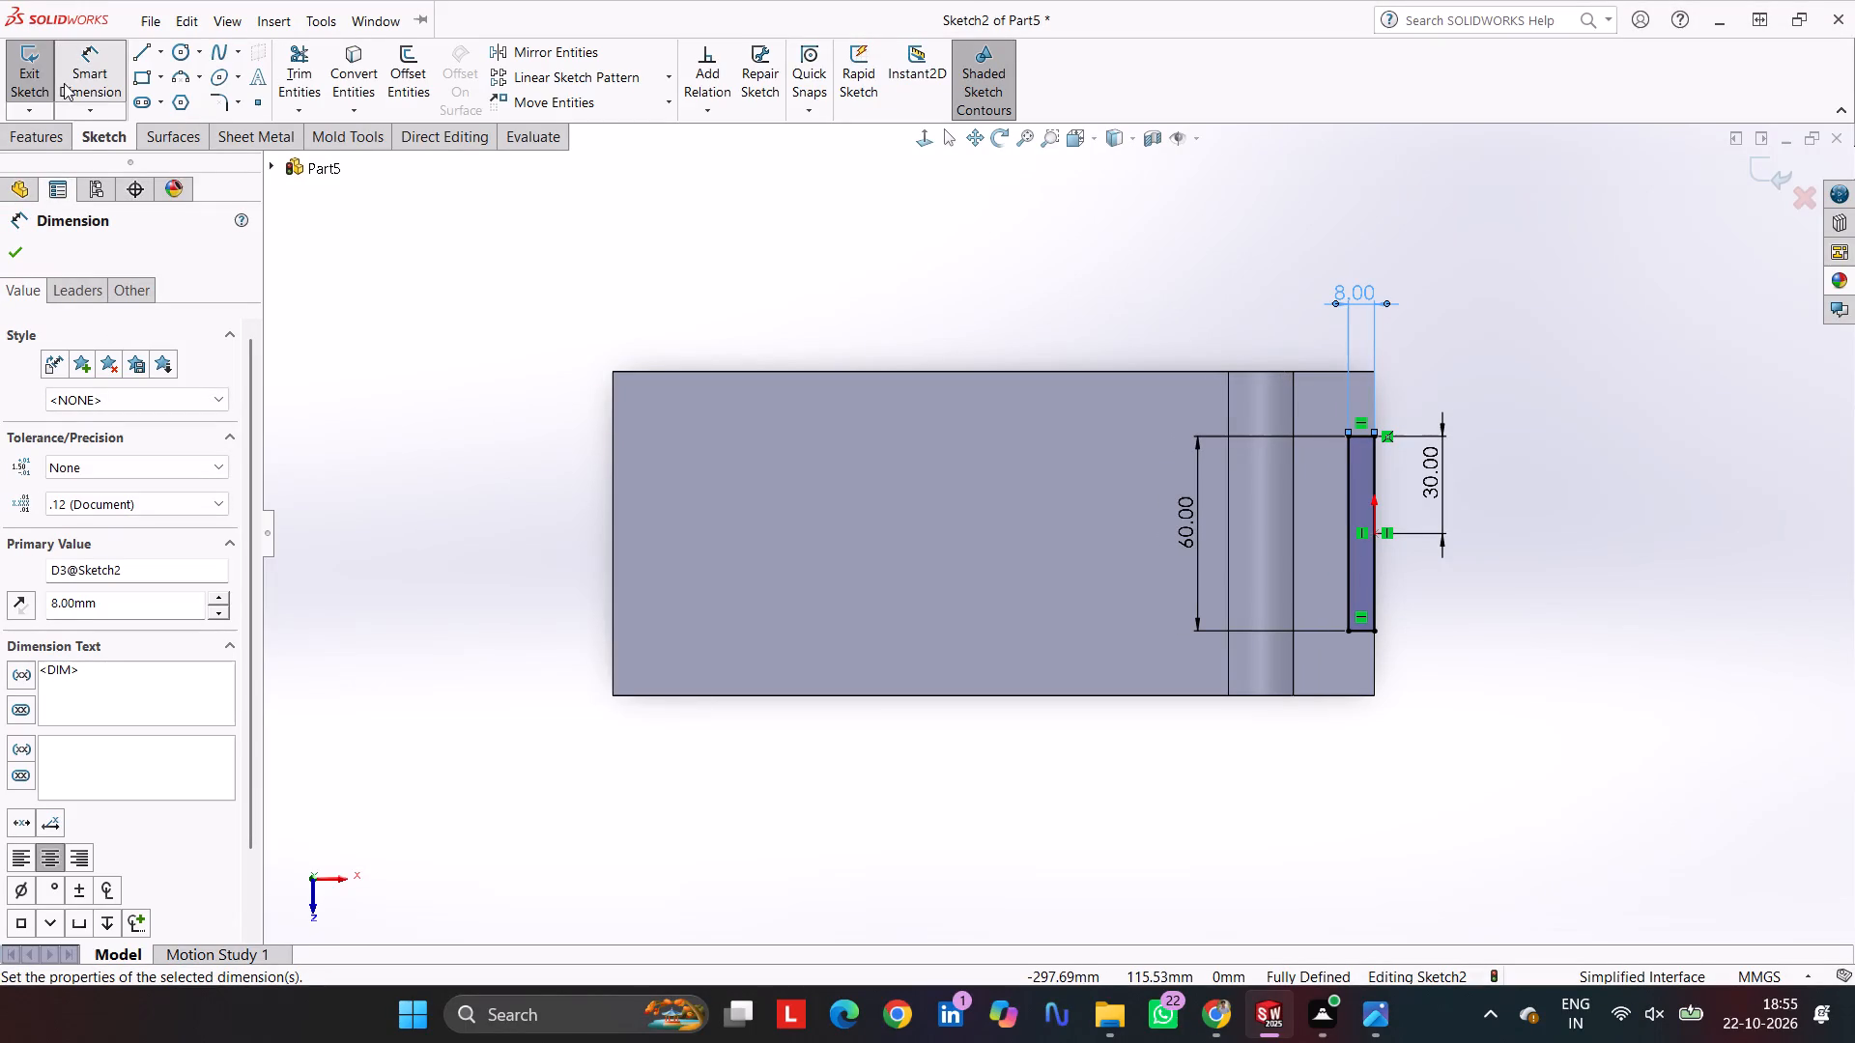
Extrude-cut the rectangle Through All along the upright to form the groove in its back face.
left_click(51, 152)
left_click(36, 136)
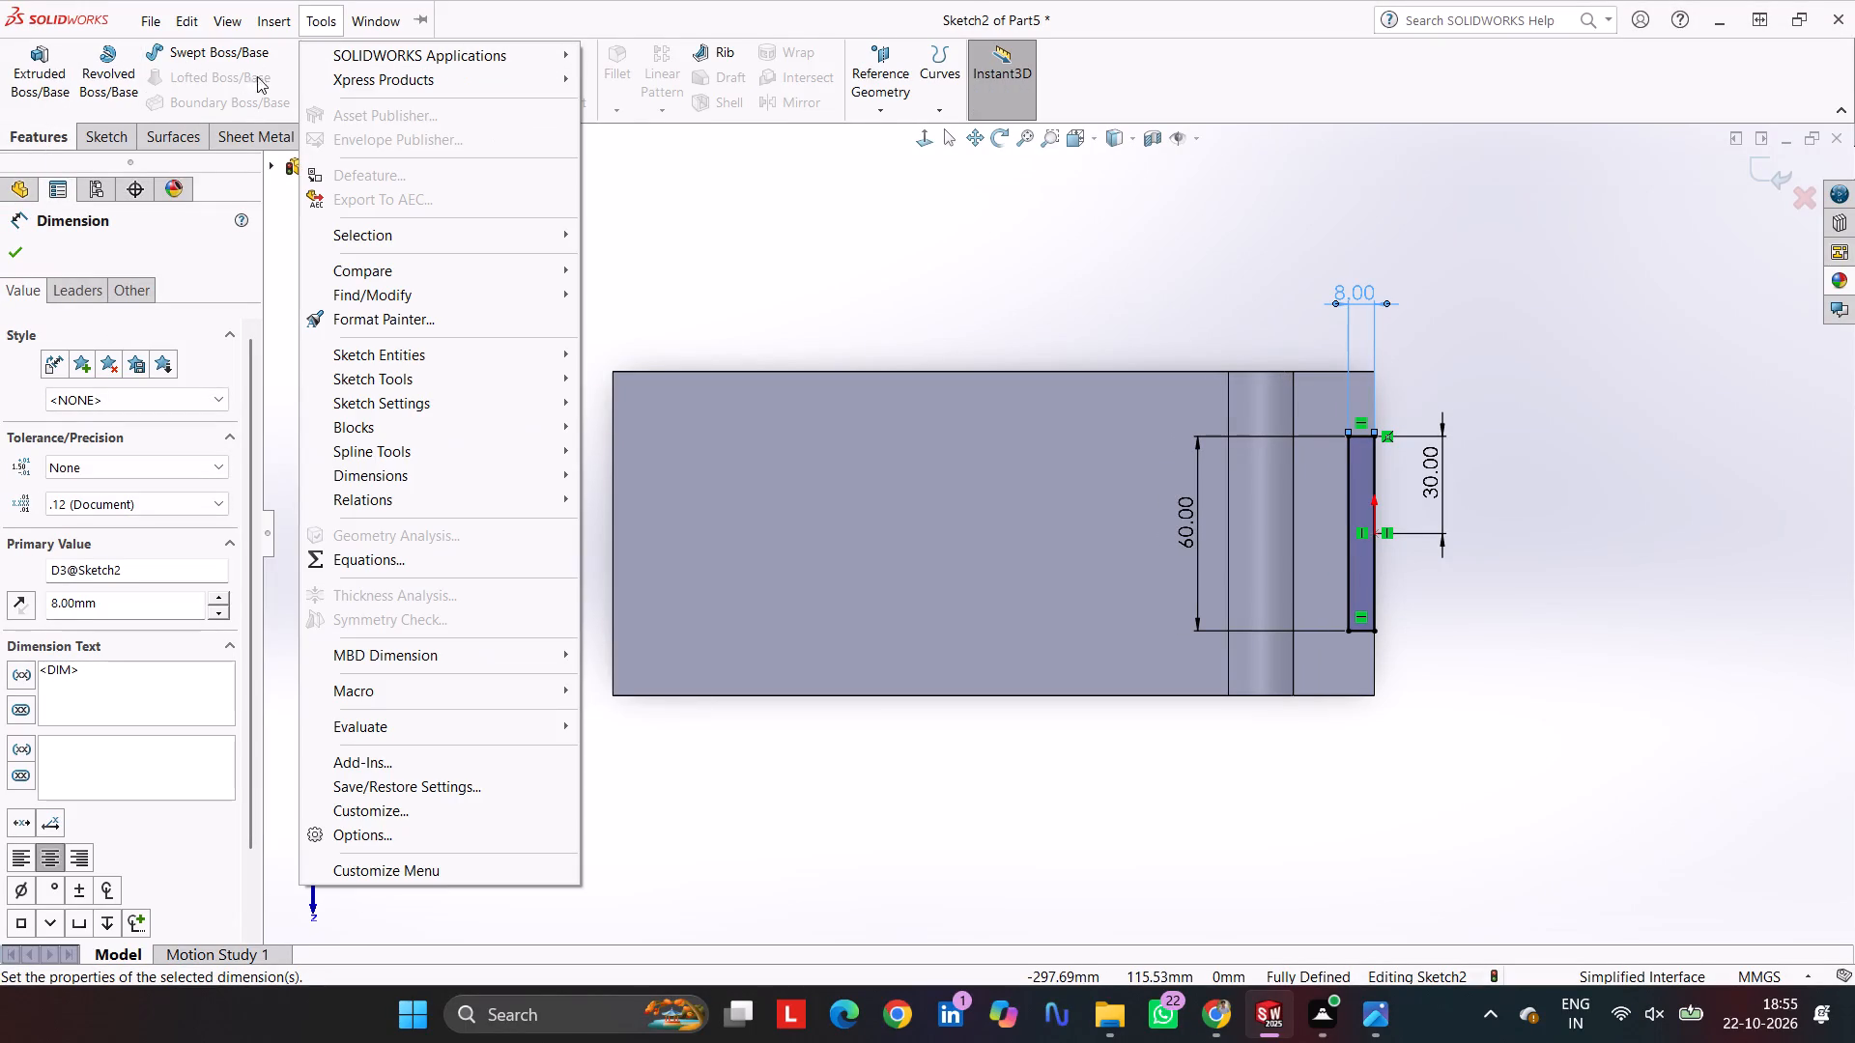
left_click(699, 196)
left_click(315, 66)
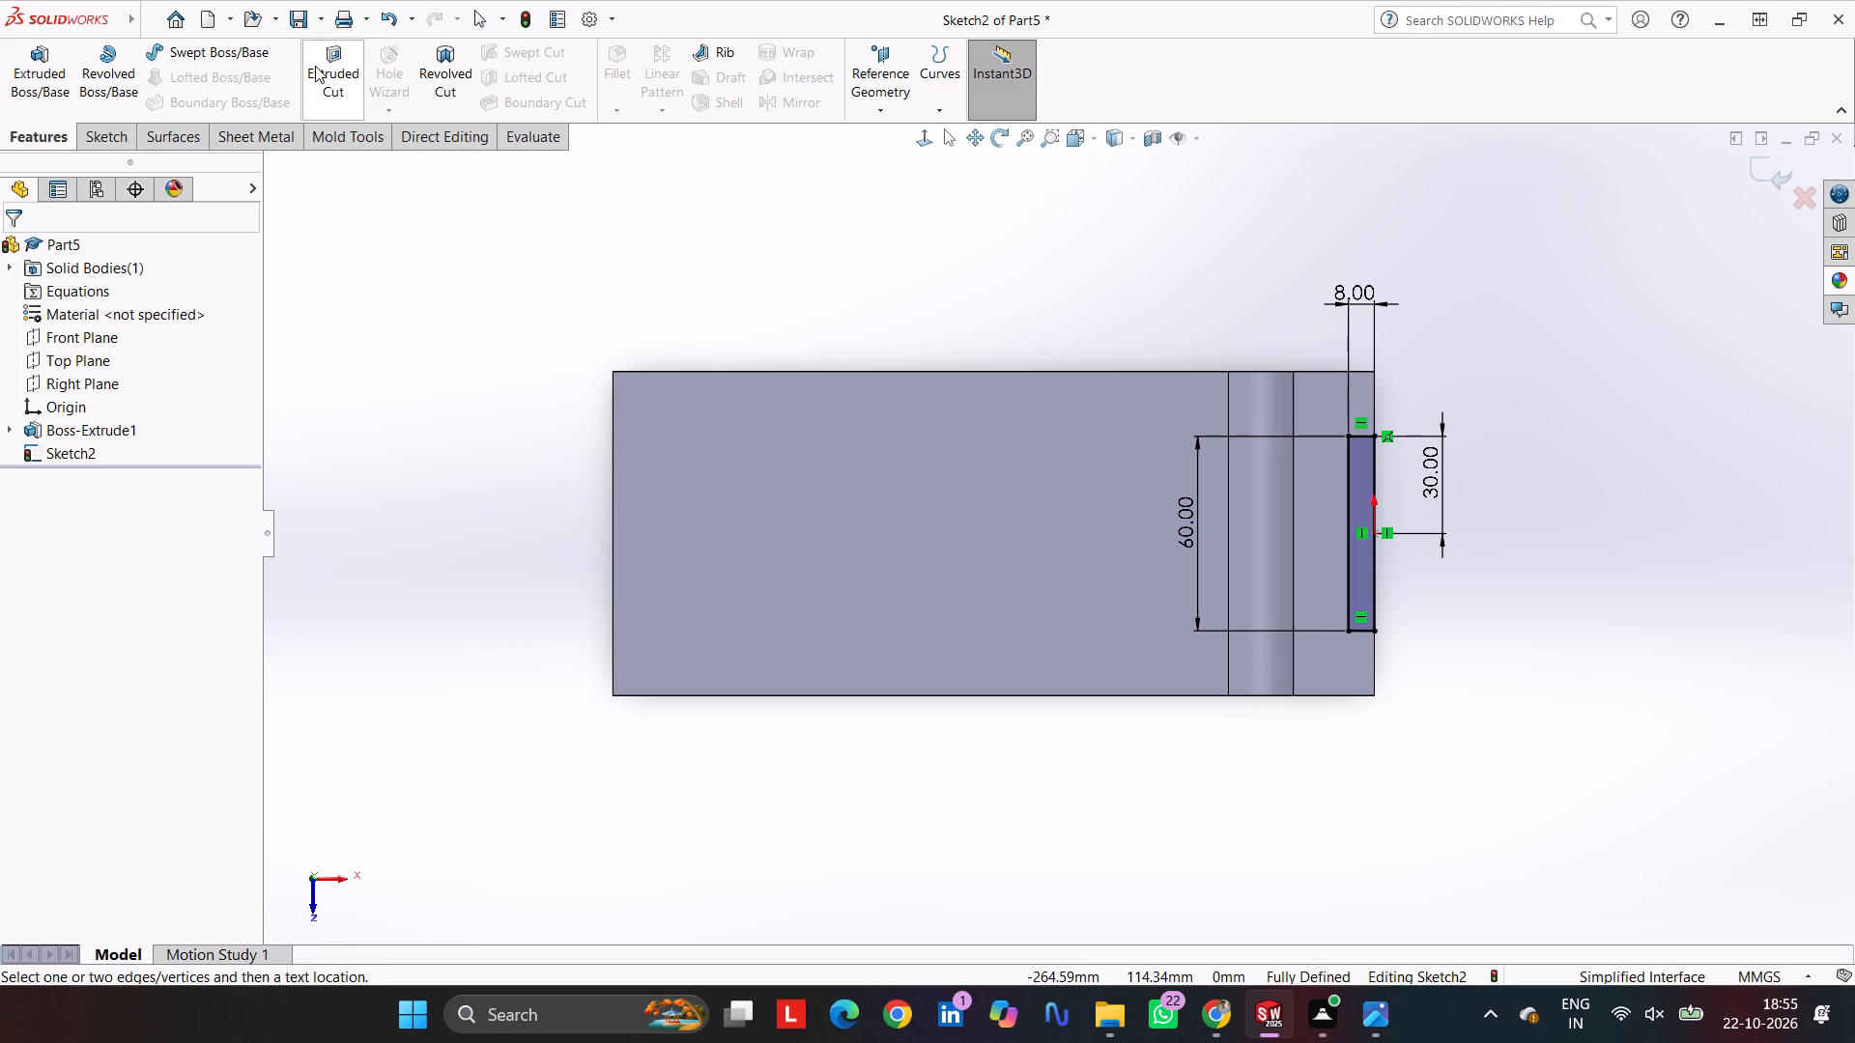
middle_click_drag(652, 314, 631, 42)
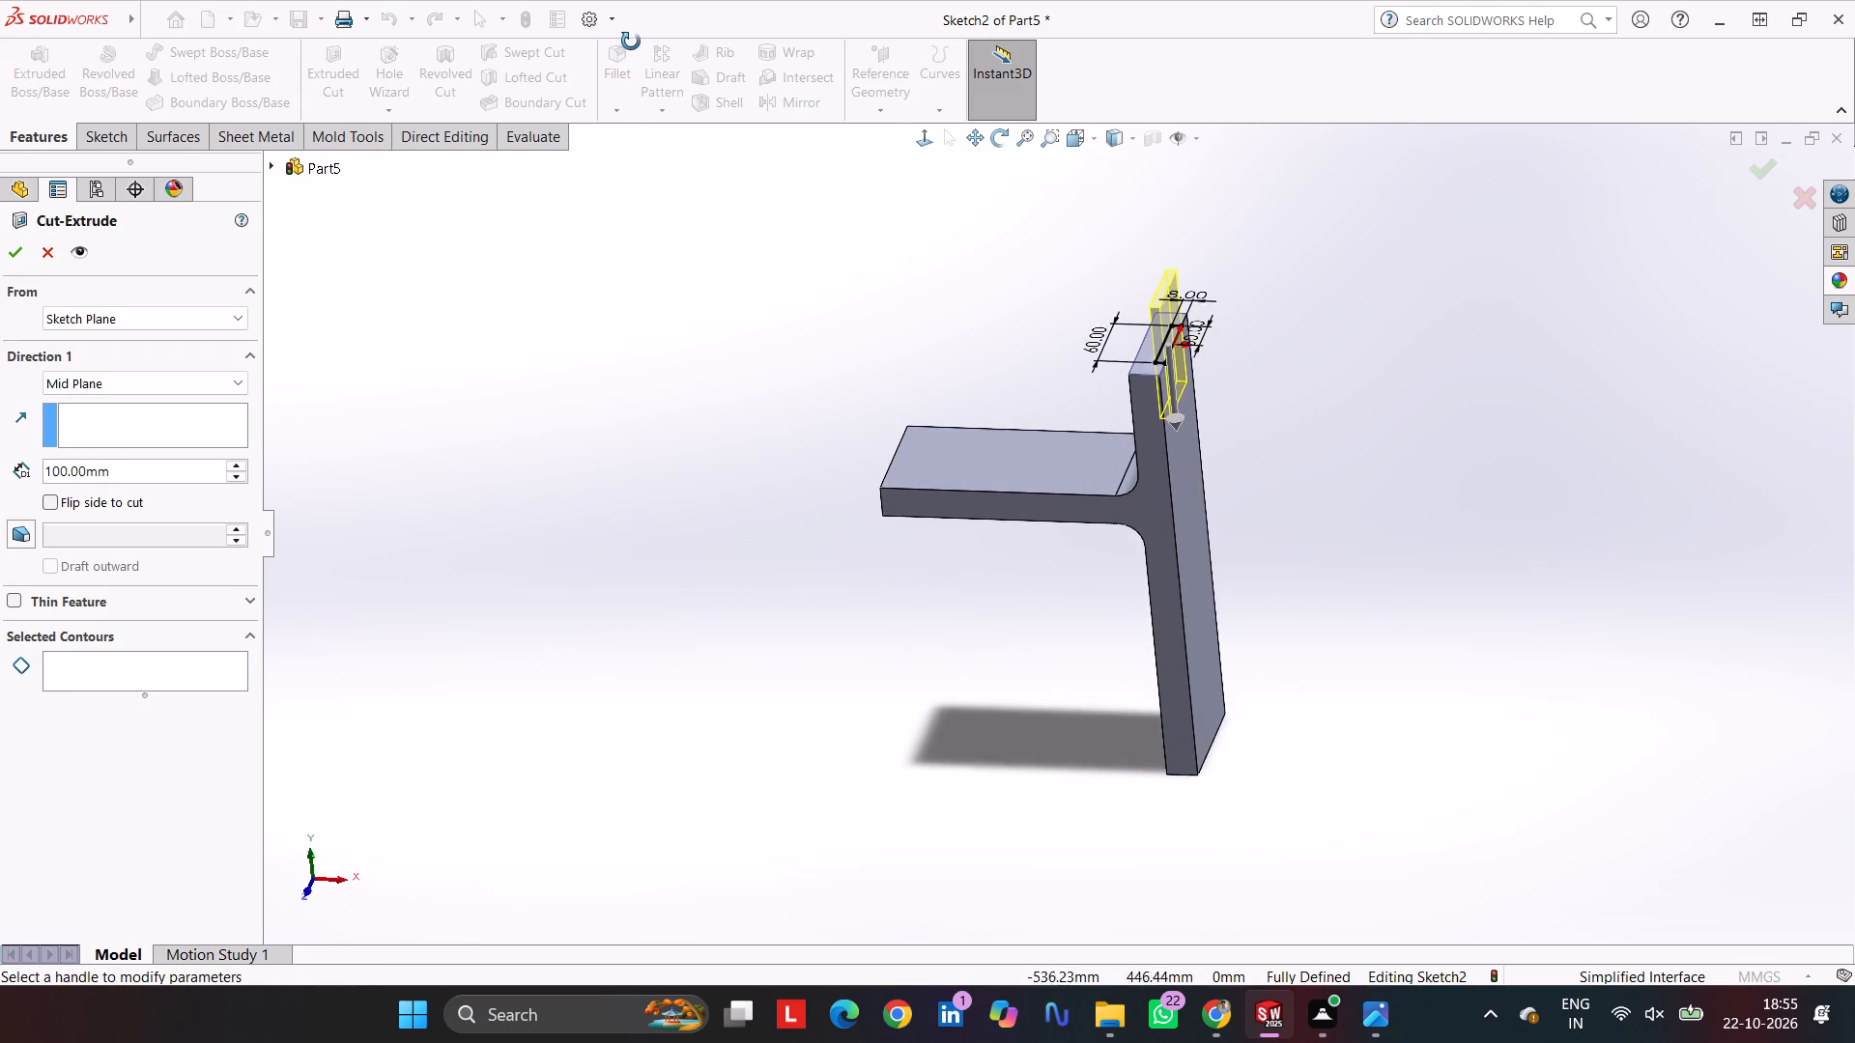
middle_click_drag(631, 42, 631, 41)
left_click(110, 368)
left_click(110, 381)
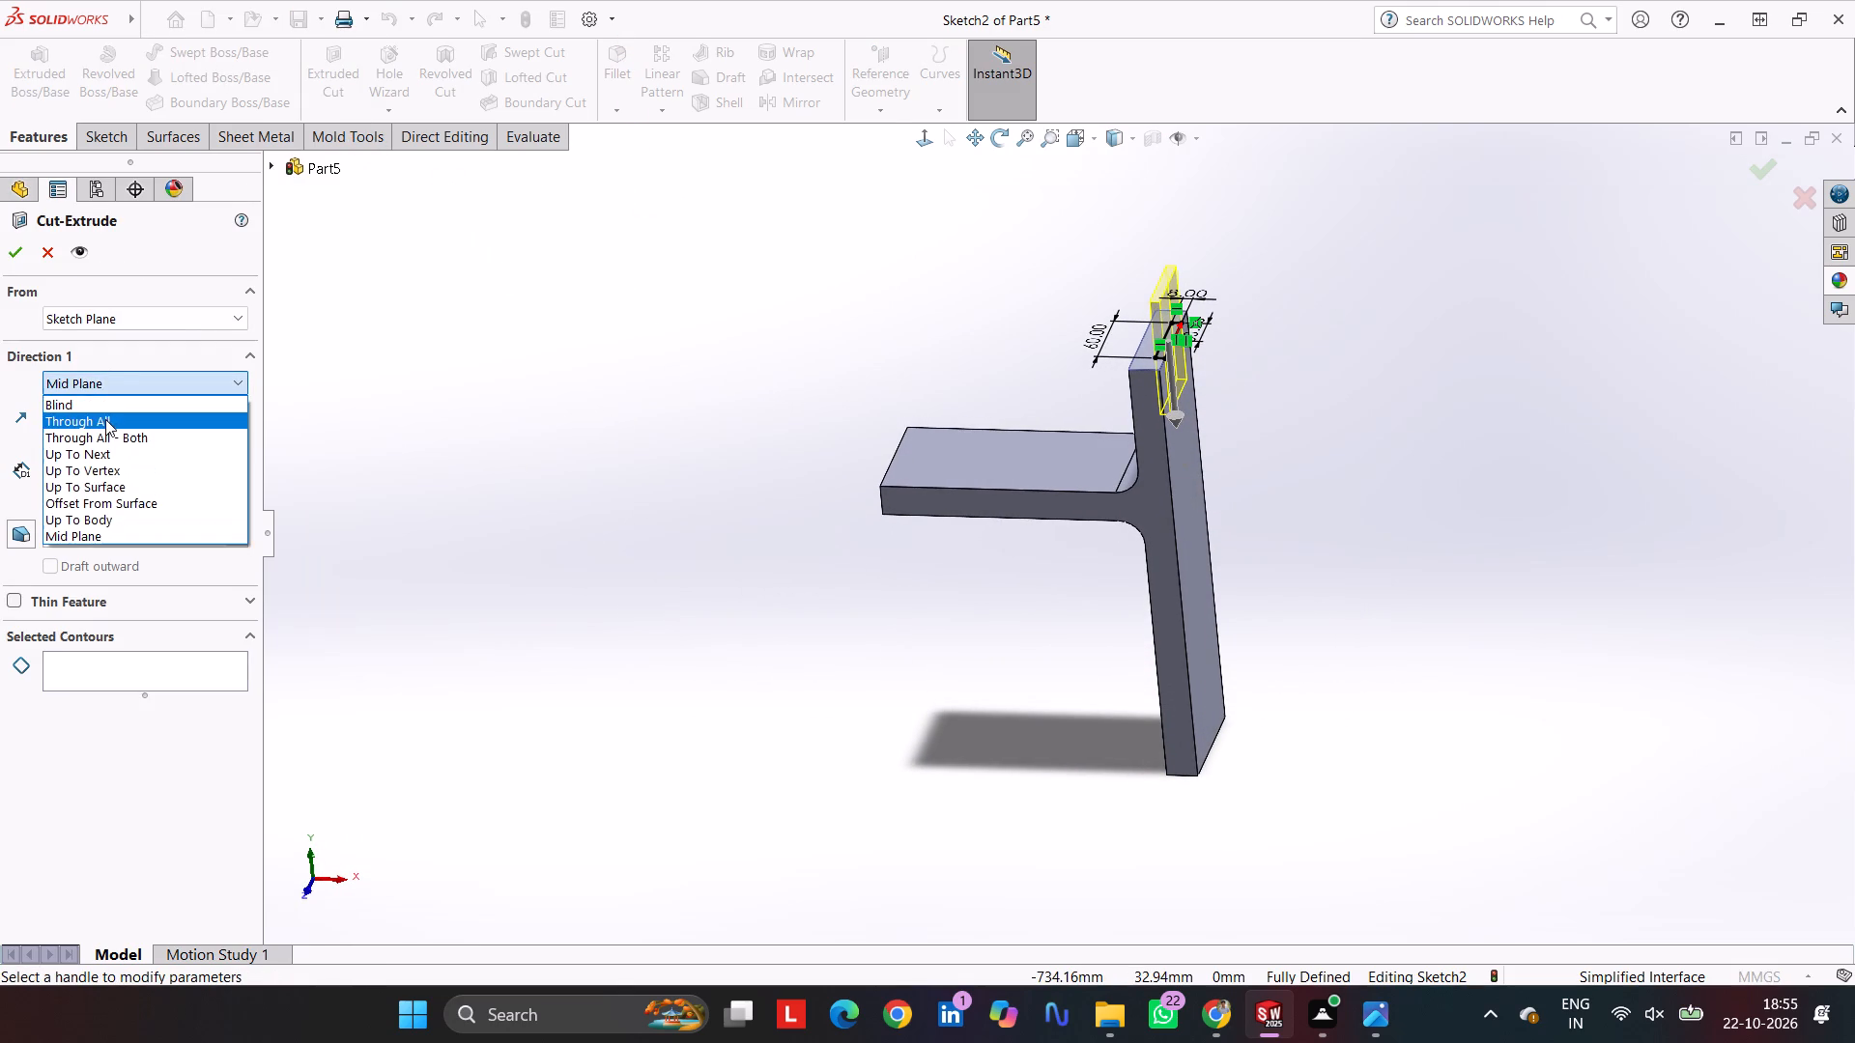
left_click(105, 420)
left_click(11, 252)
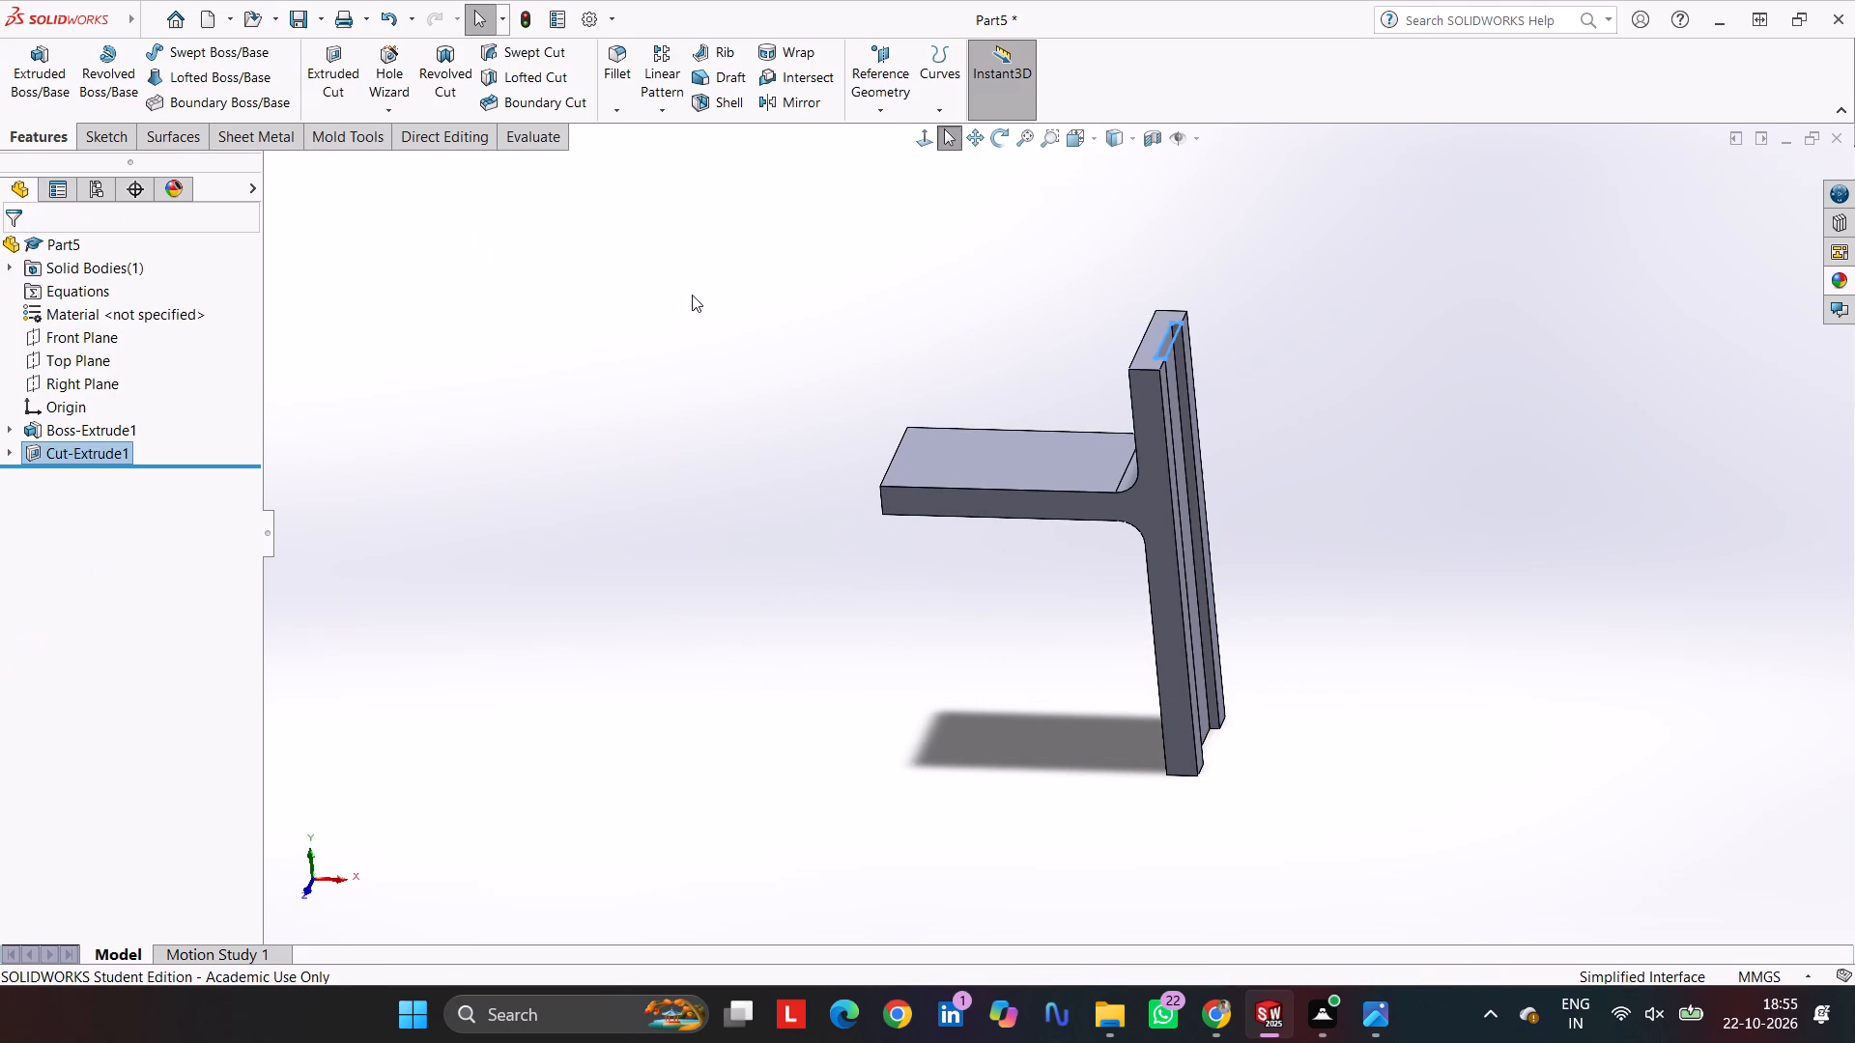
left_click(692, 295)
Start a sketch on the upright's arm-side face and add a vertical, infinite-length construction line through the origin.
middle_click_drag(739, 244, 760, 300)
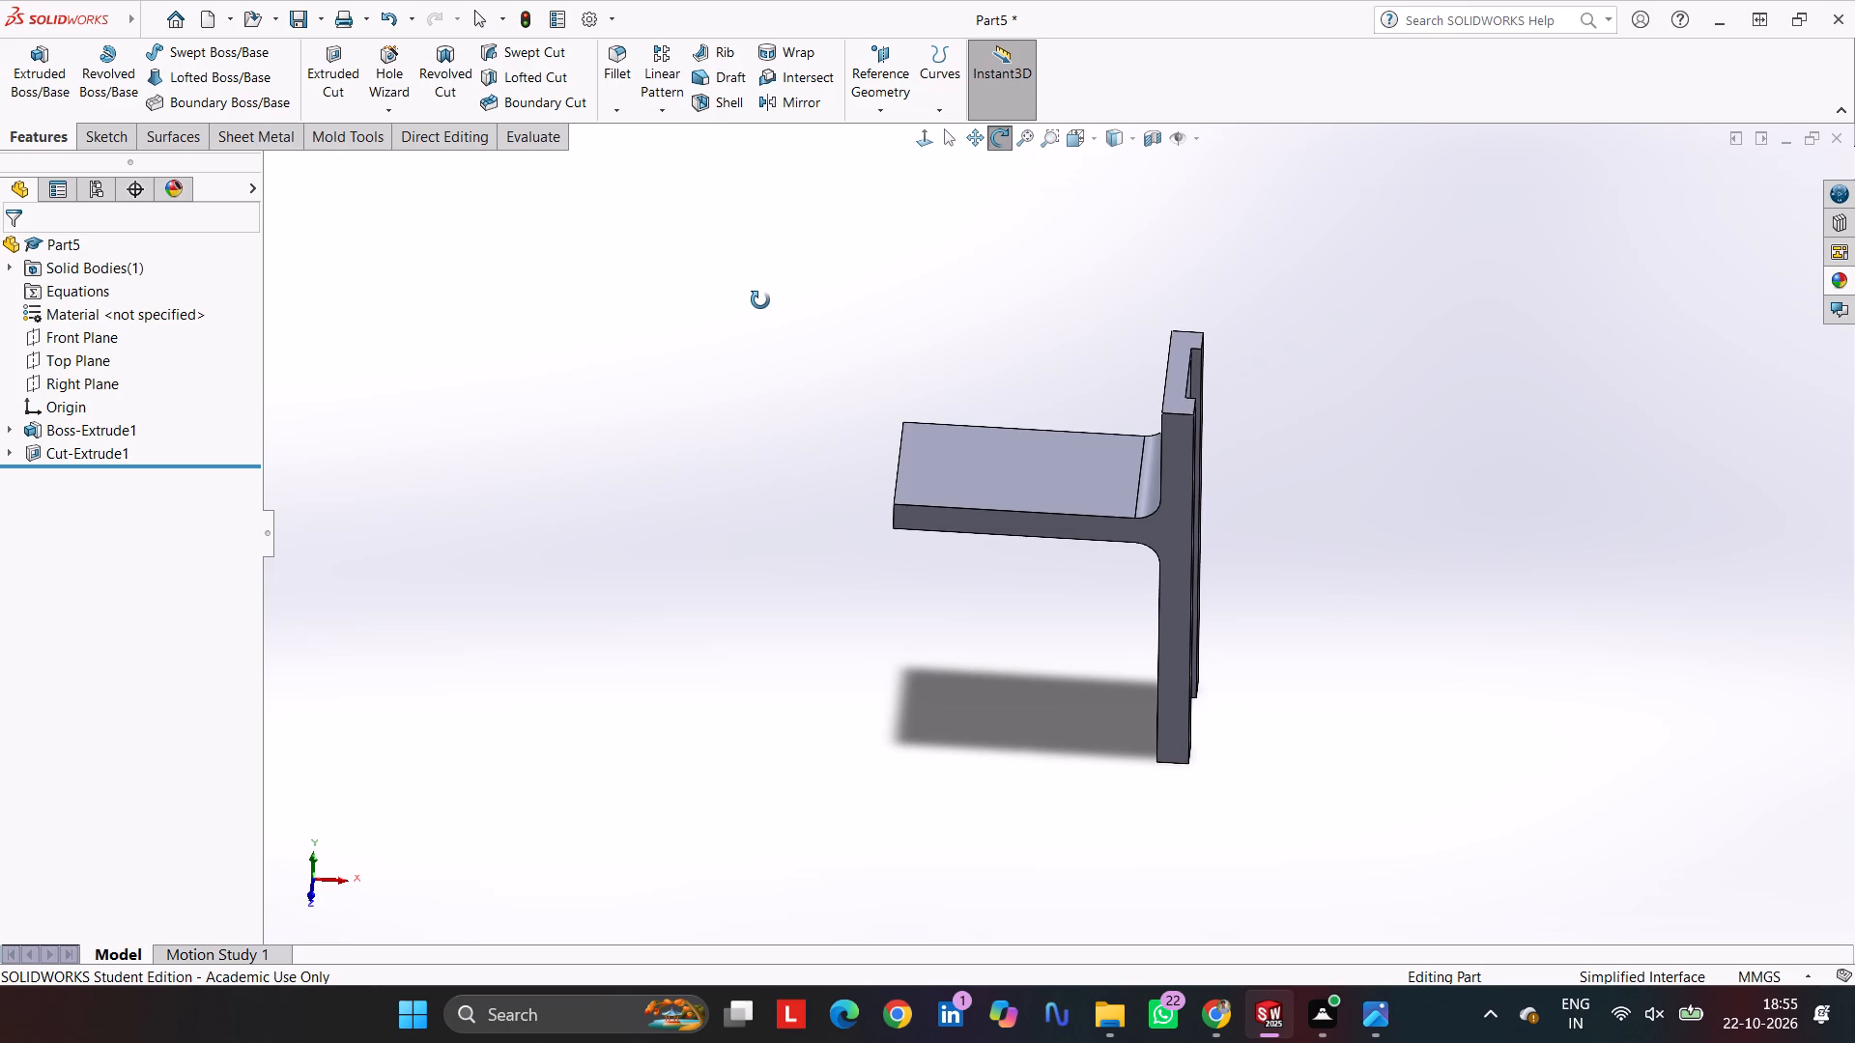
middle_click_drag(760, 300, 753, 183)
middle_click_drag(788, 460, 898, 448)
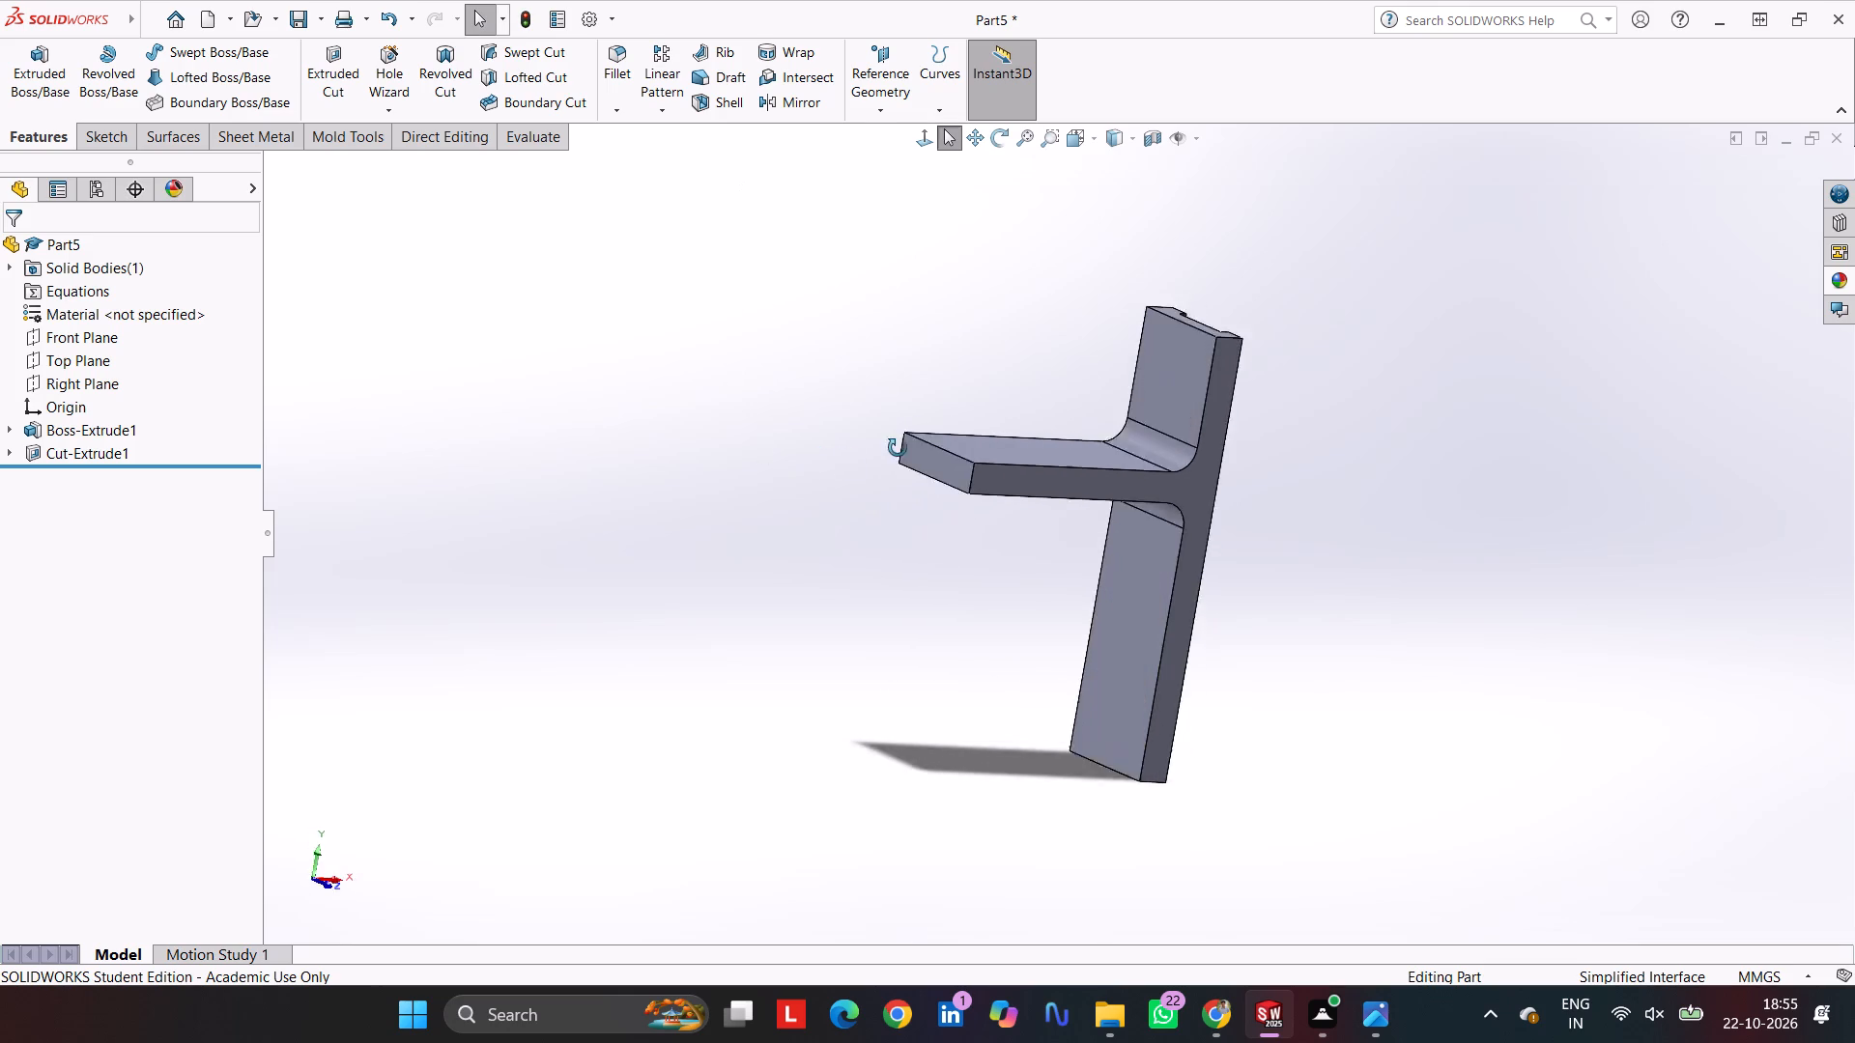
middle_click_drag(898, 448, 974, 531)
left_click(1106, 324)
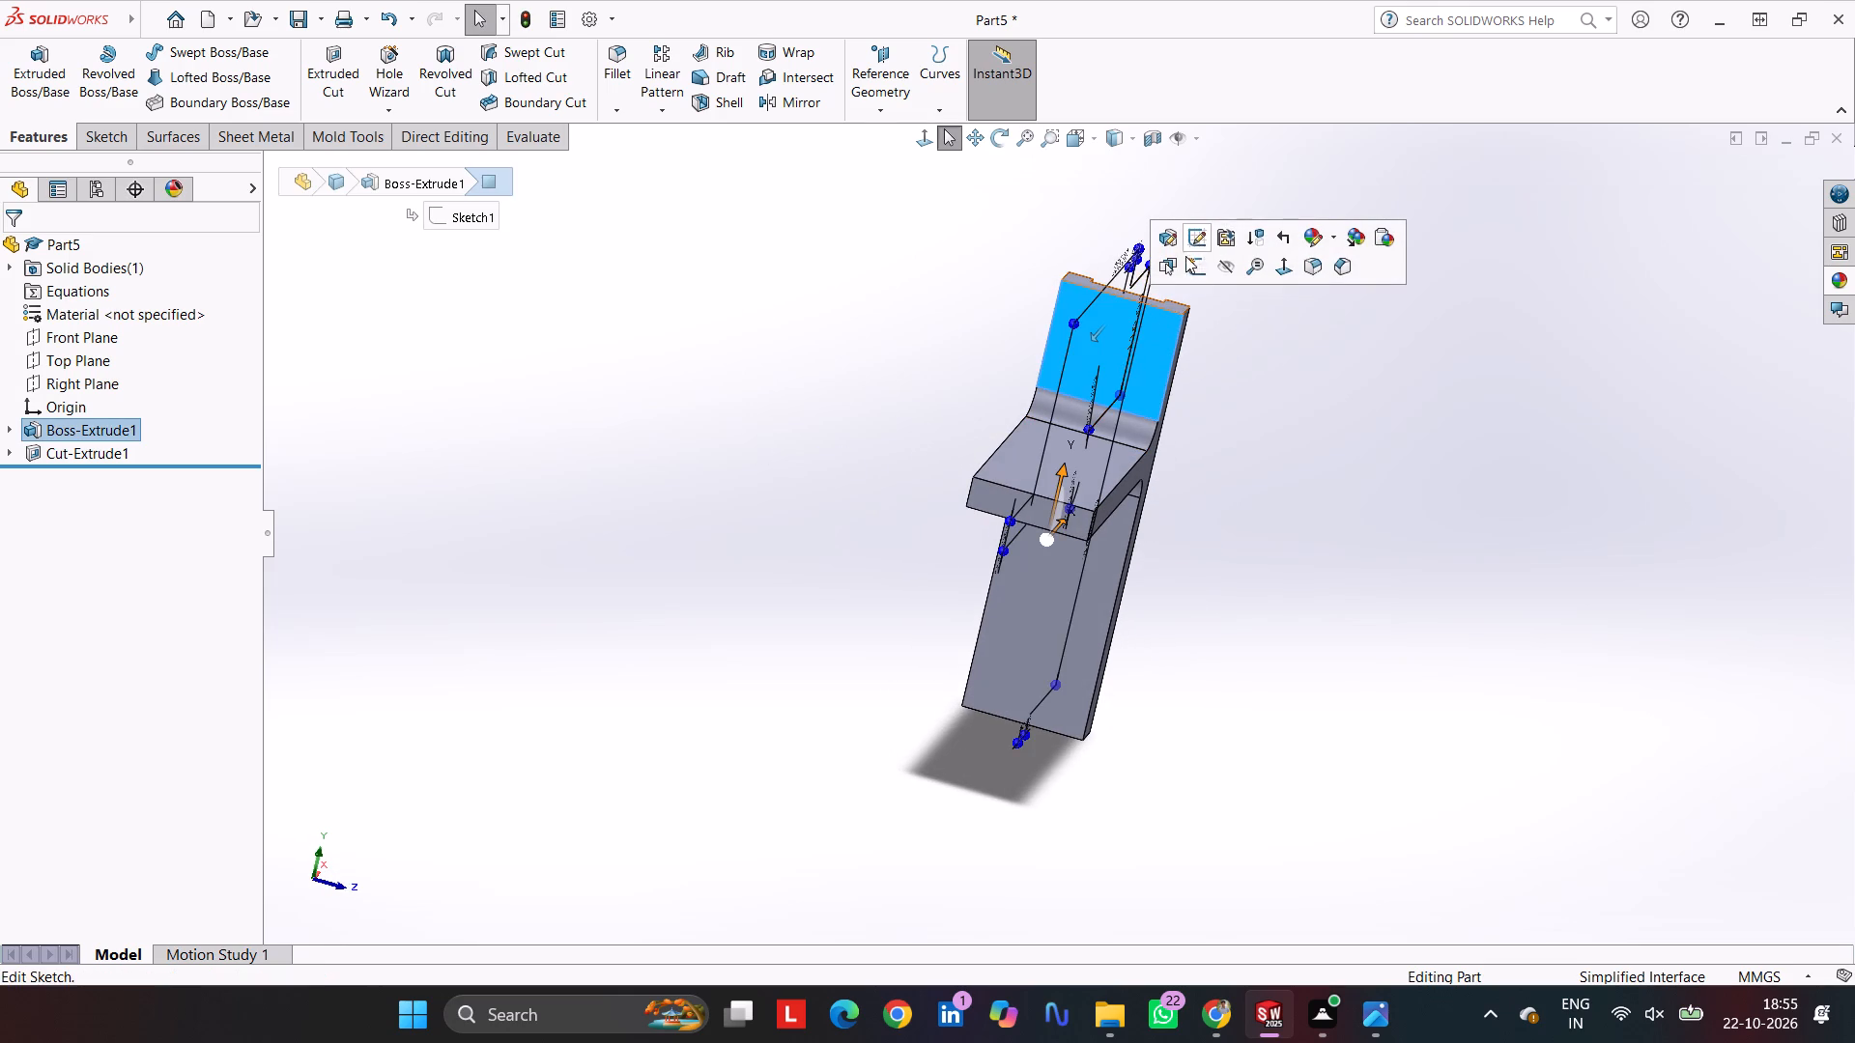
left_click(1192, 268)
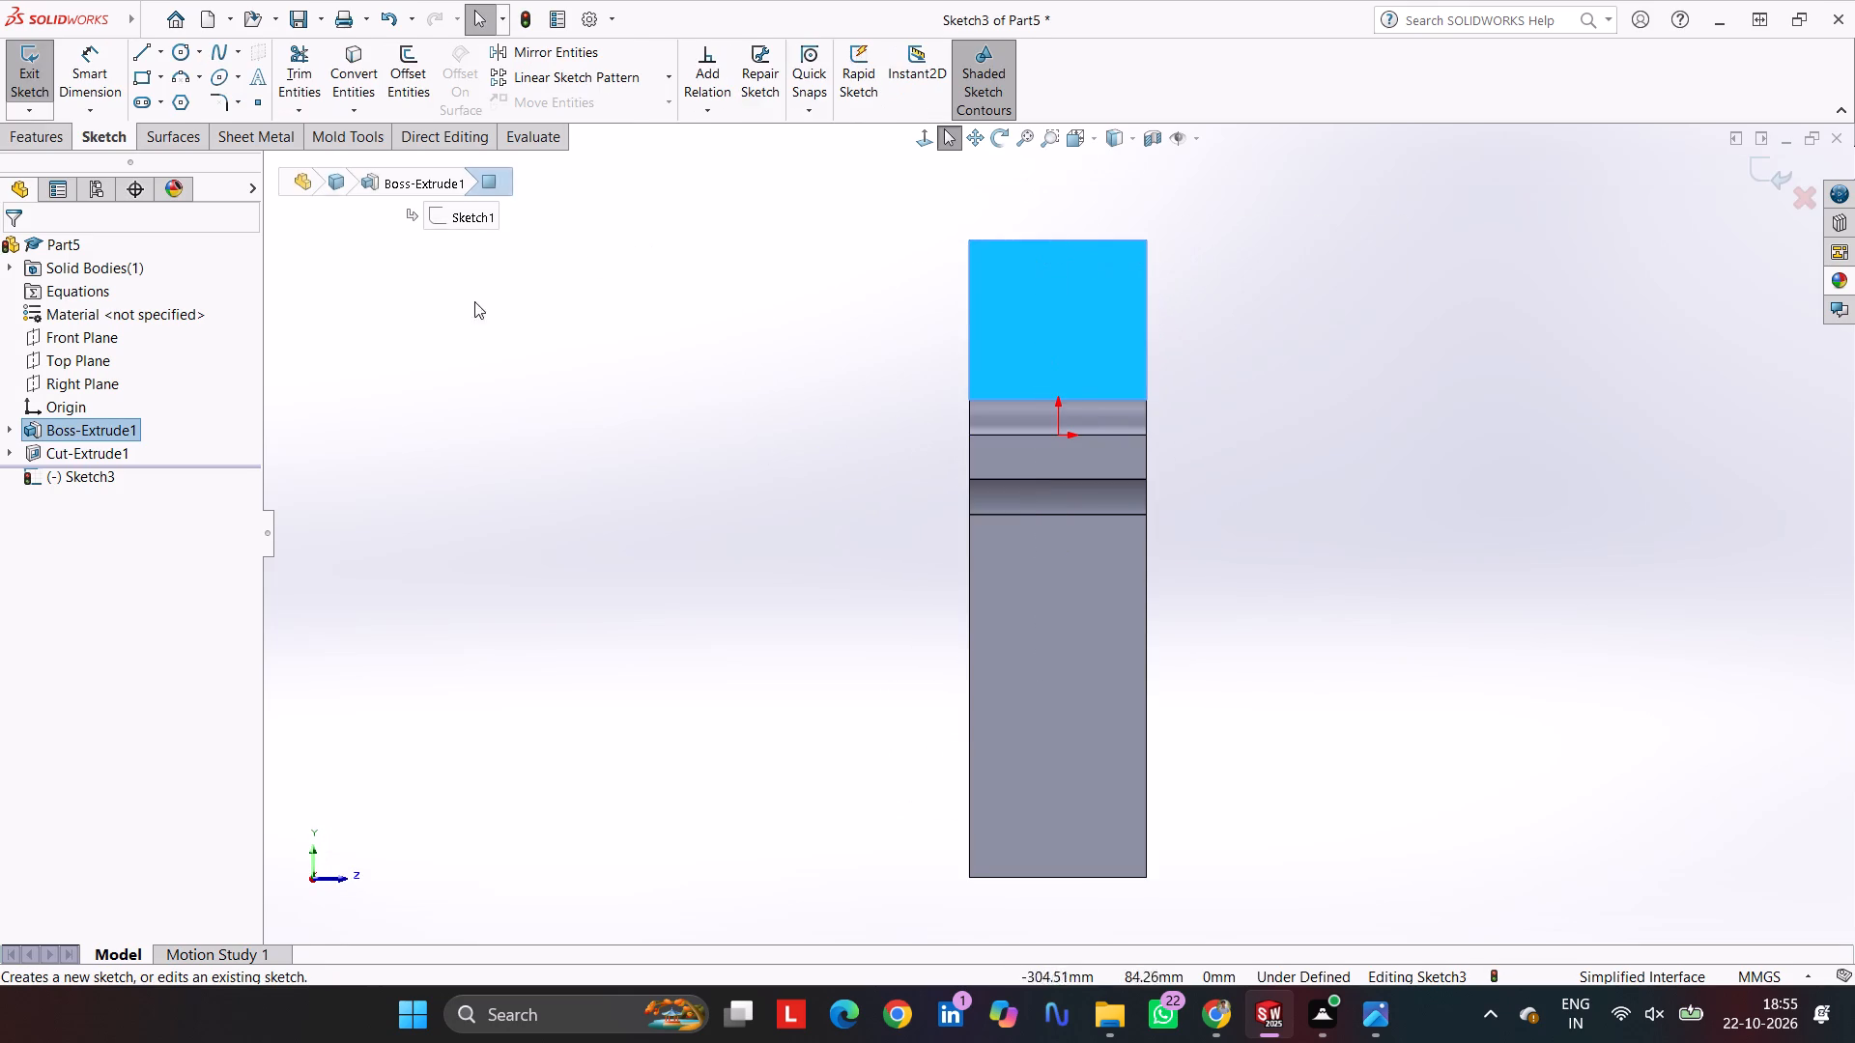
left_click(149, 54)
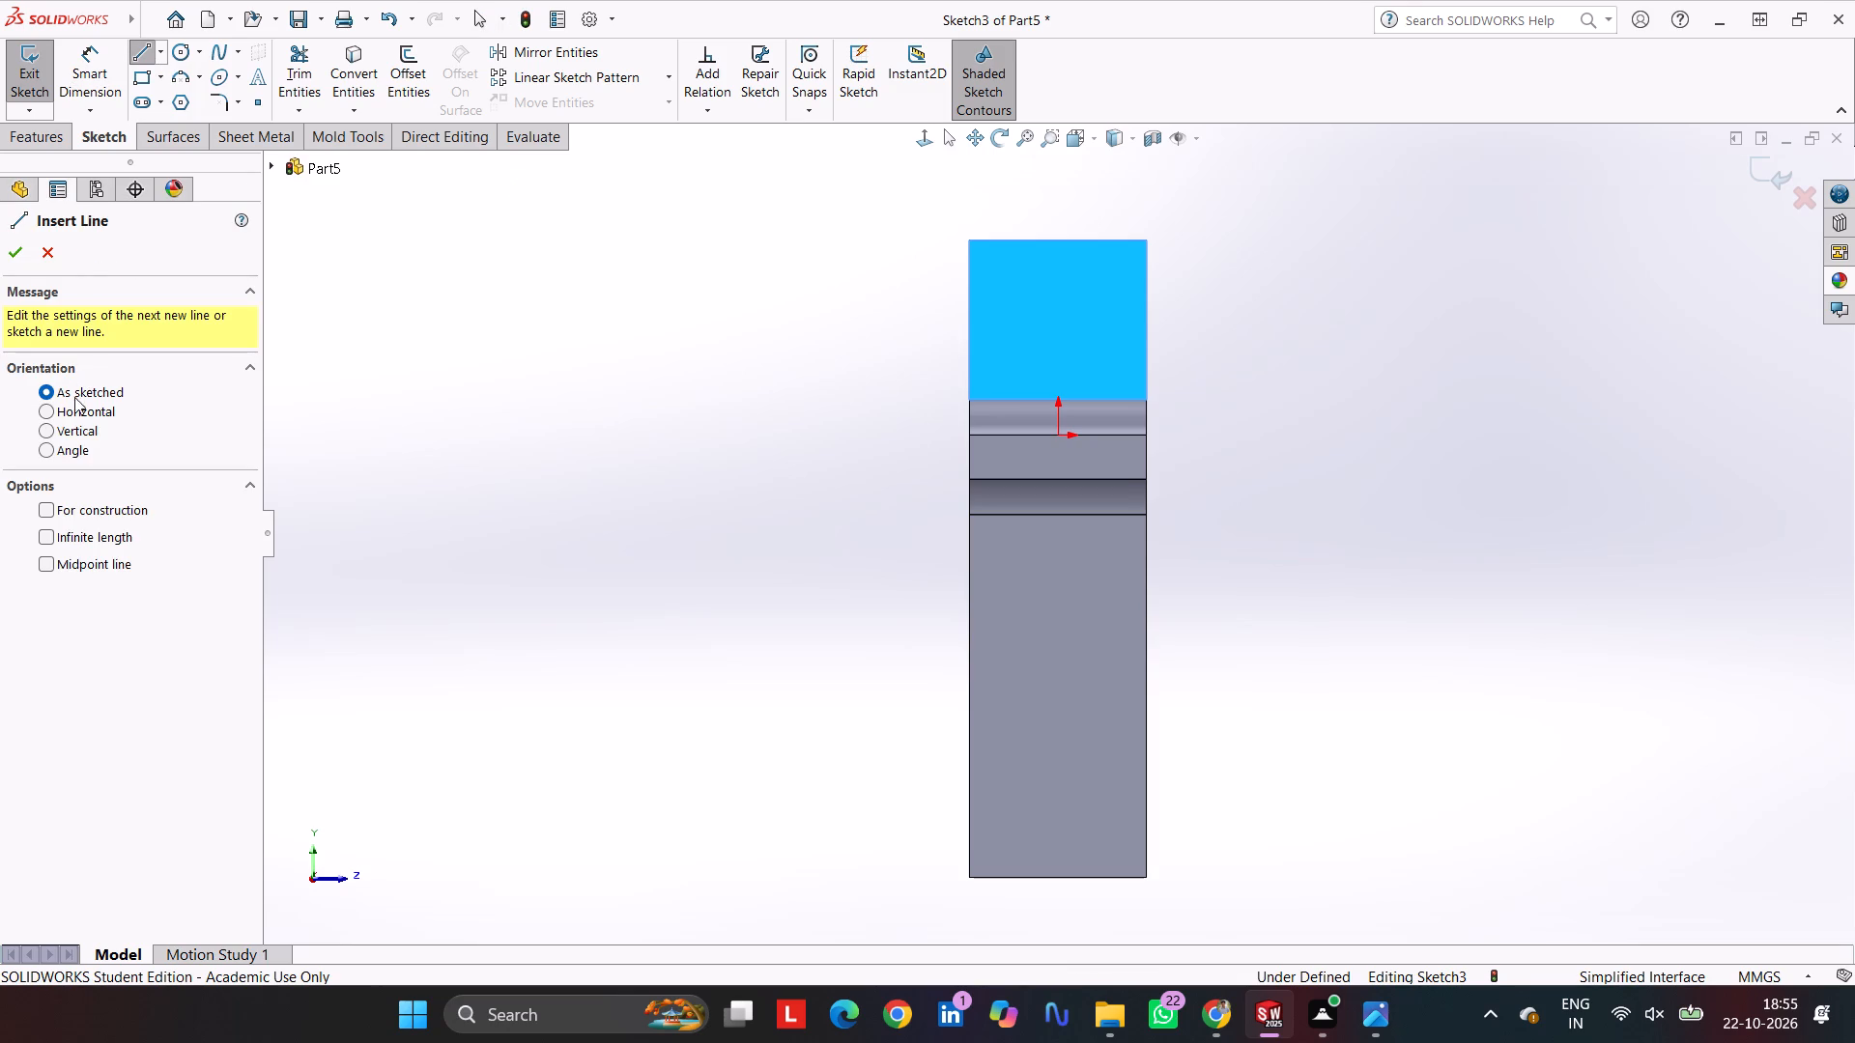
left_click(71, 429)
left_click(108, 537)
left_click(124, 511)
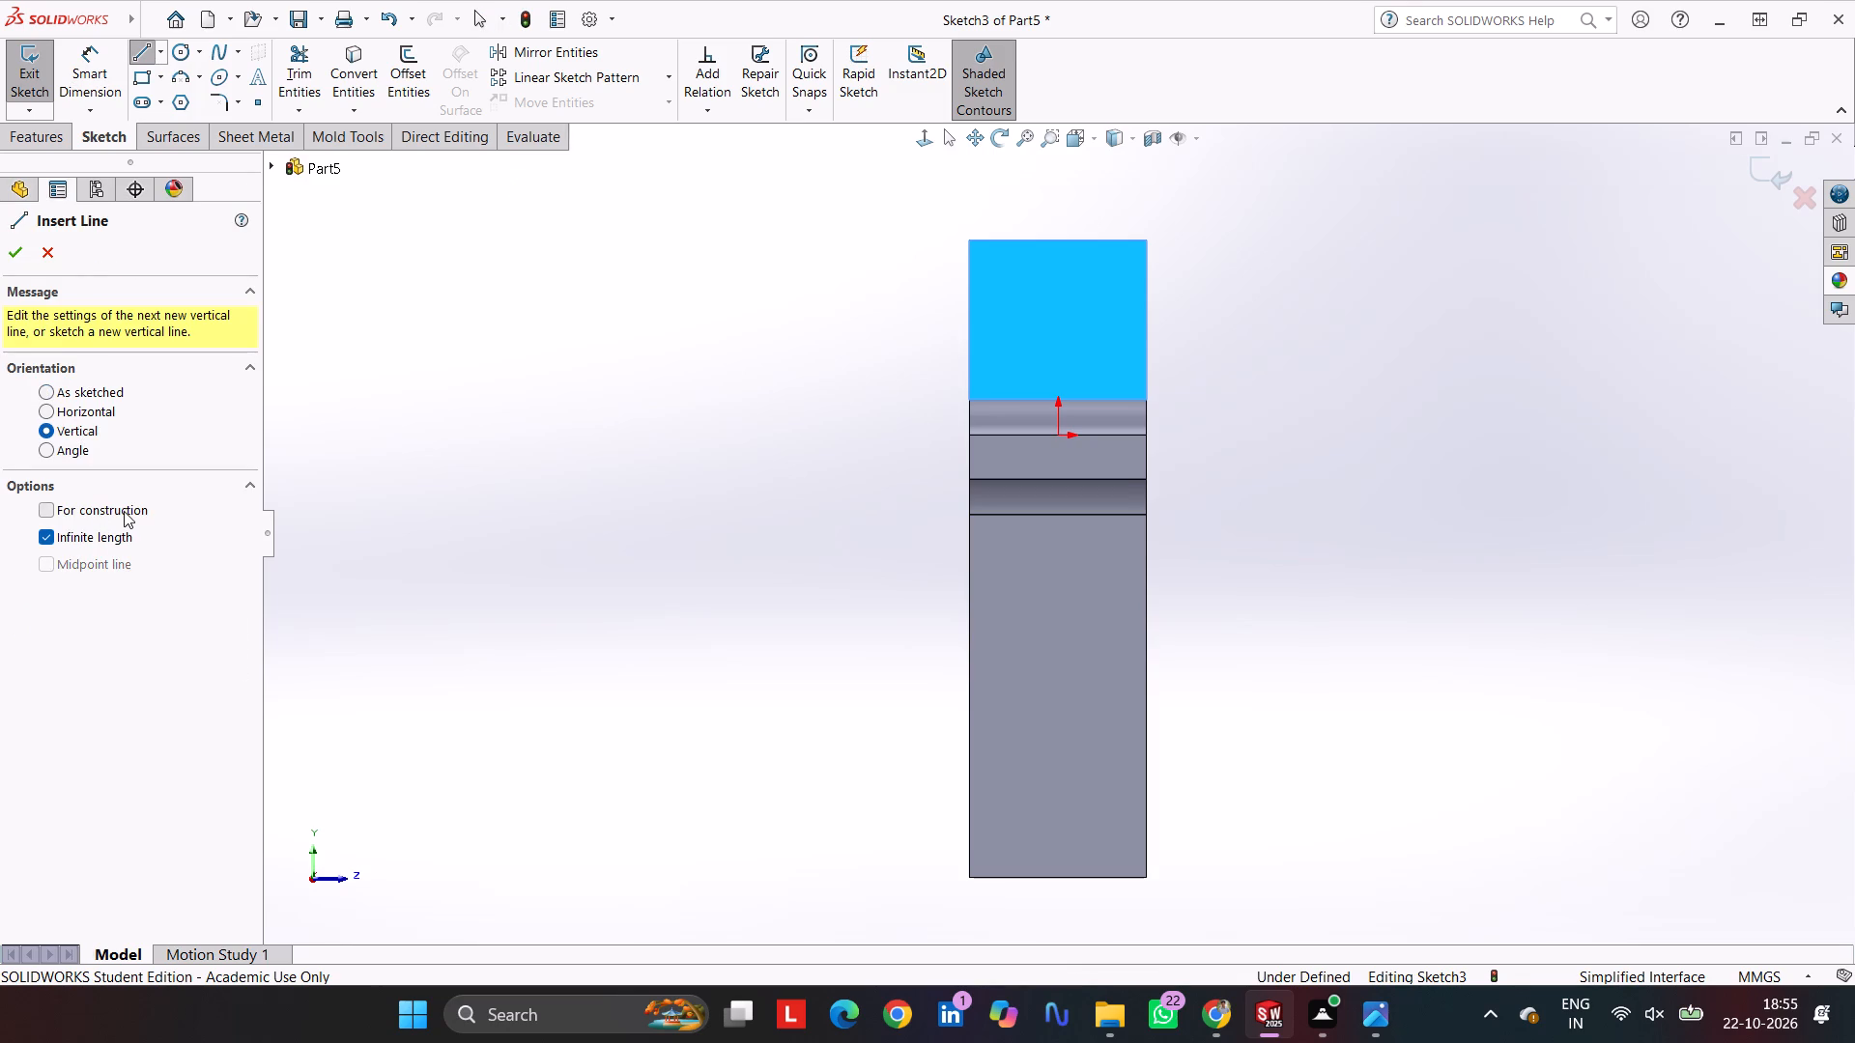
left_click(1057, 434)
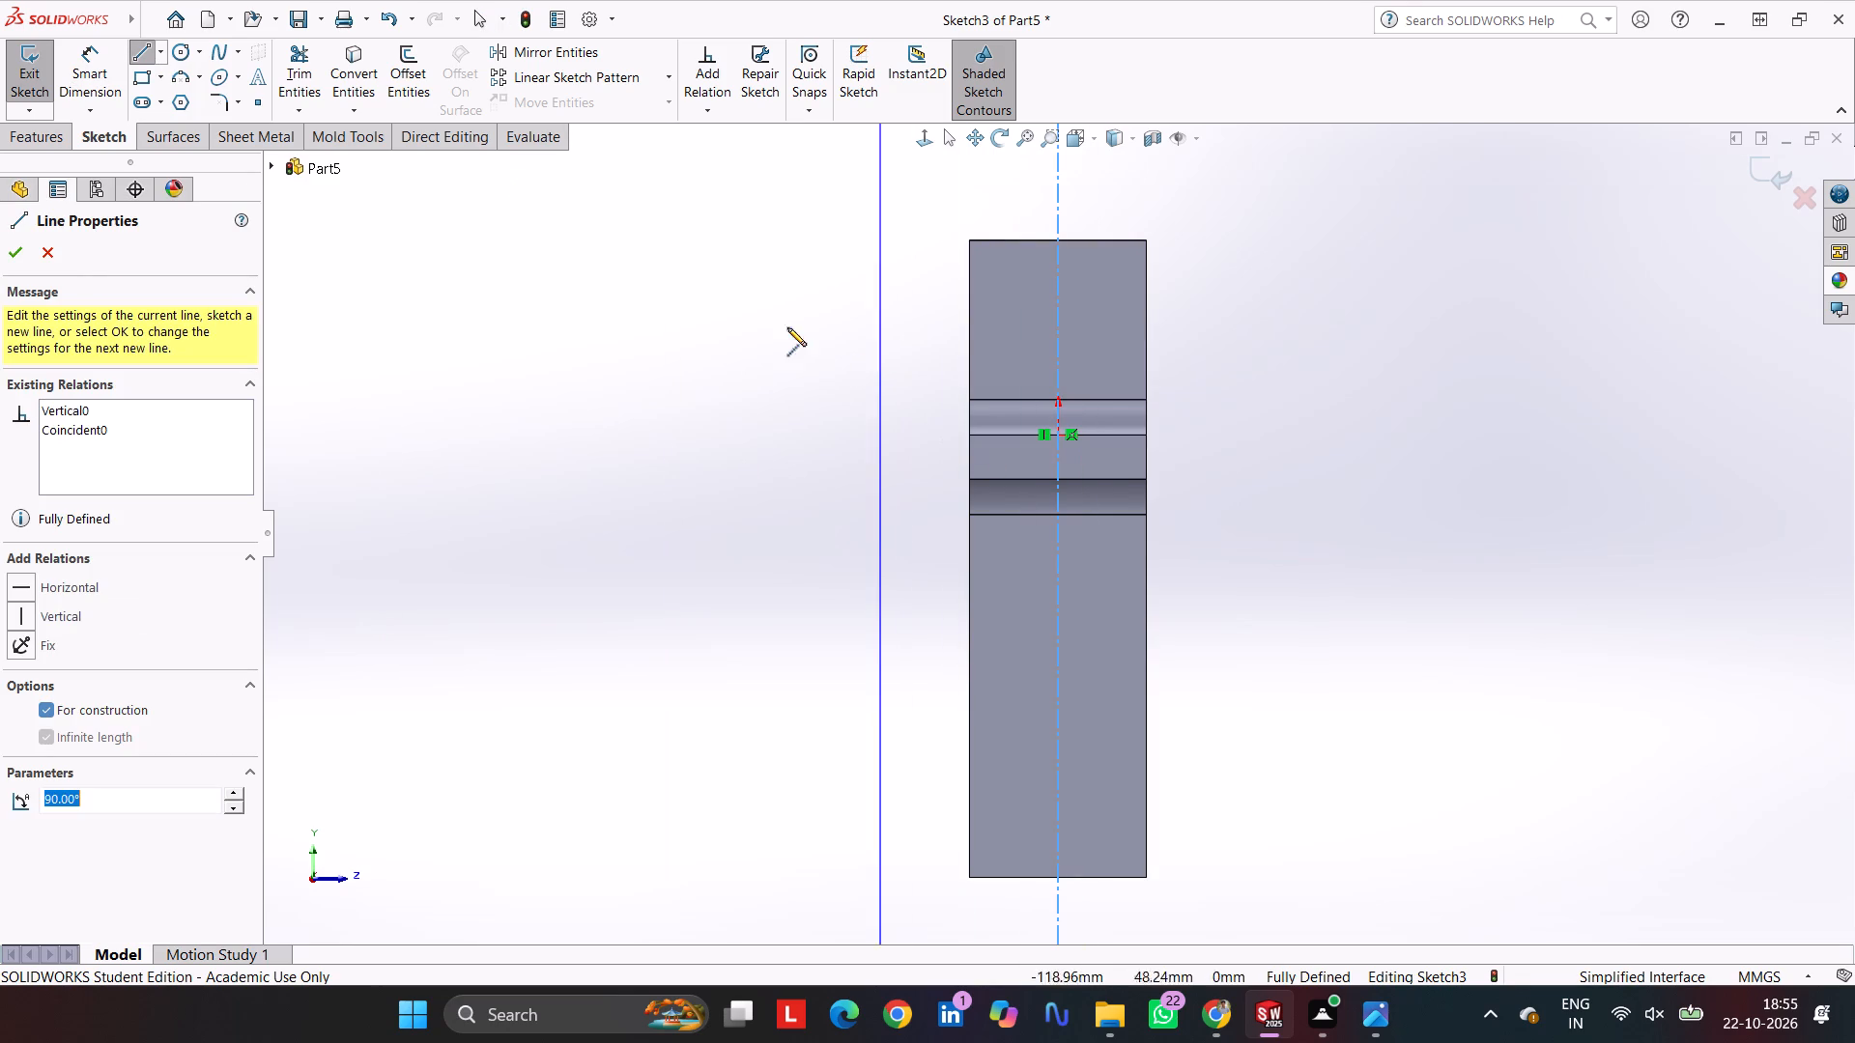
Sketch a circle about 43 mm in diameter centred on the construction line, above the arm.
left_click(185, 56)
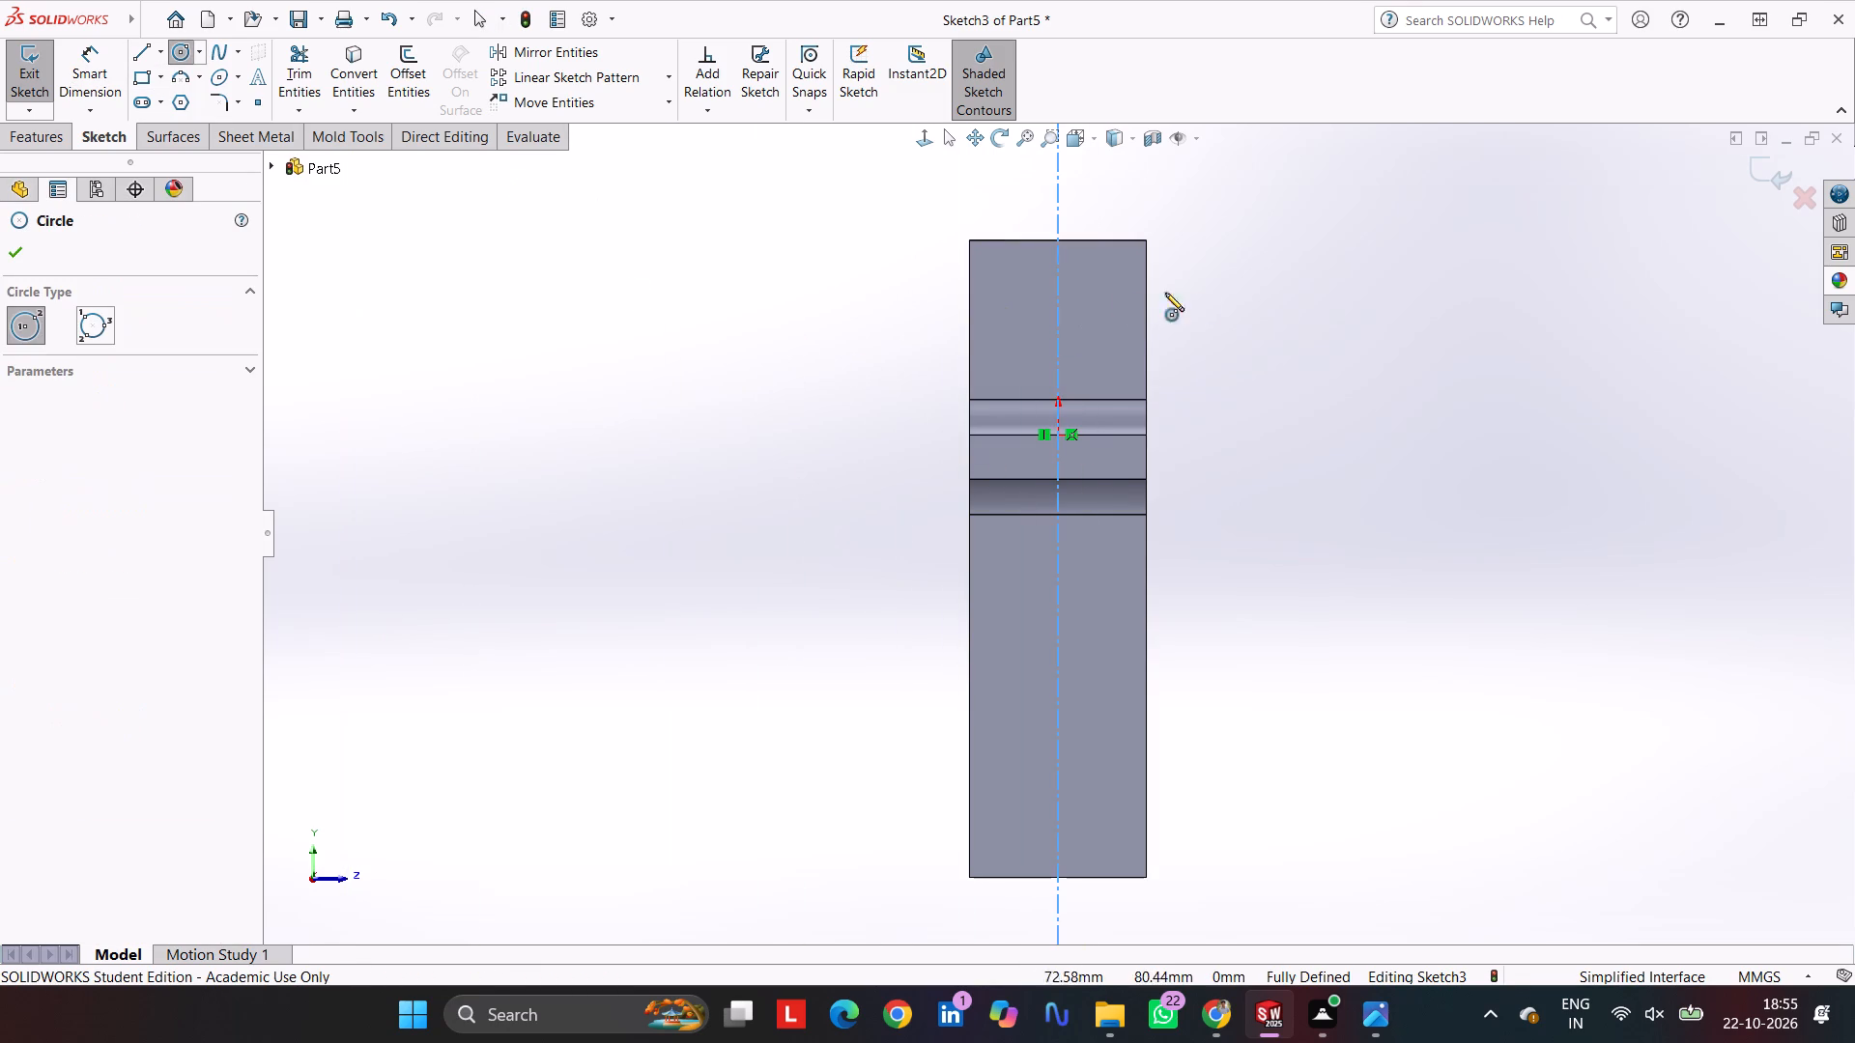
left_click(1058, 308)
left_click(1082, 338)
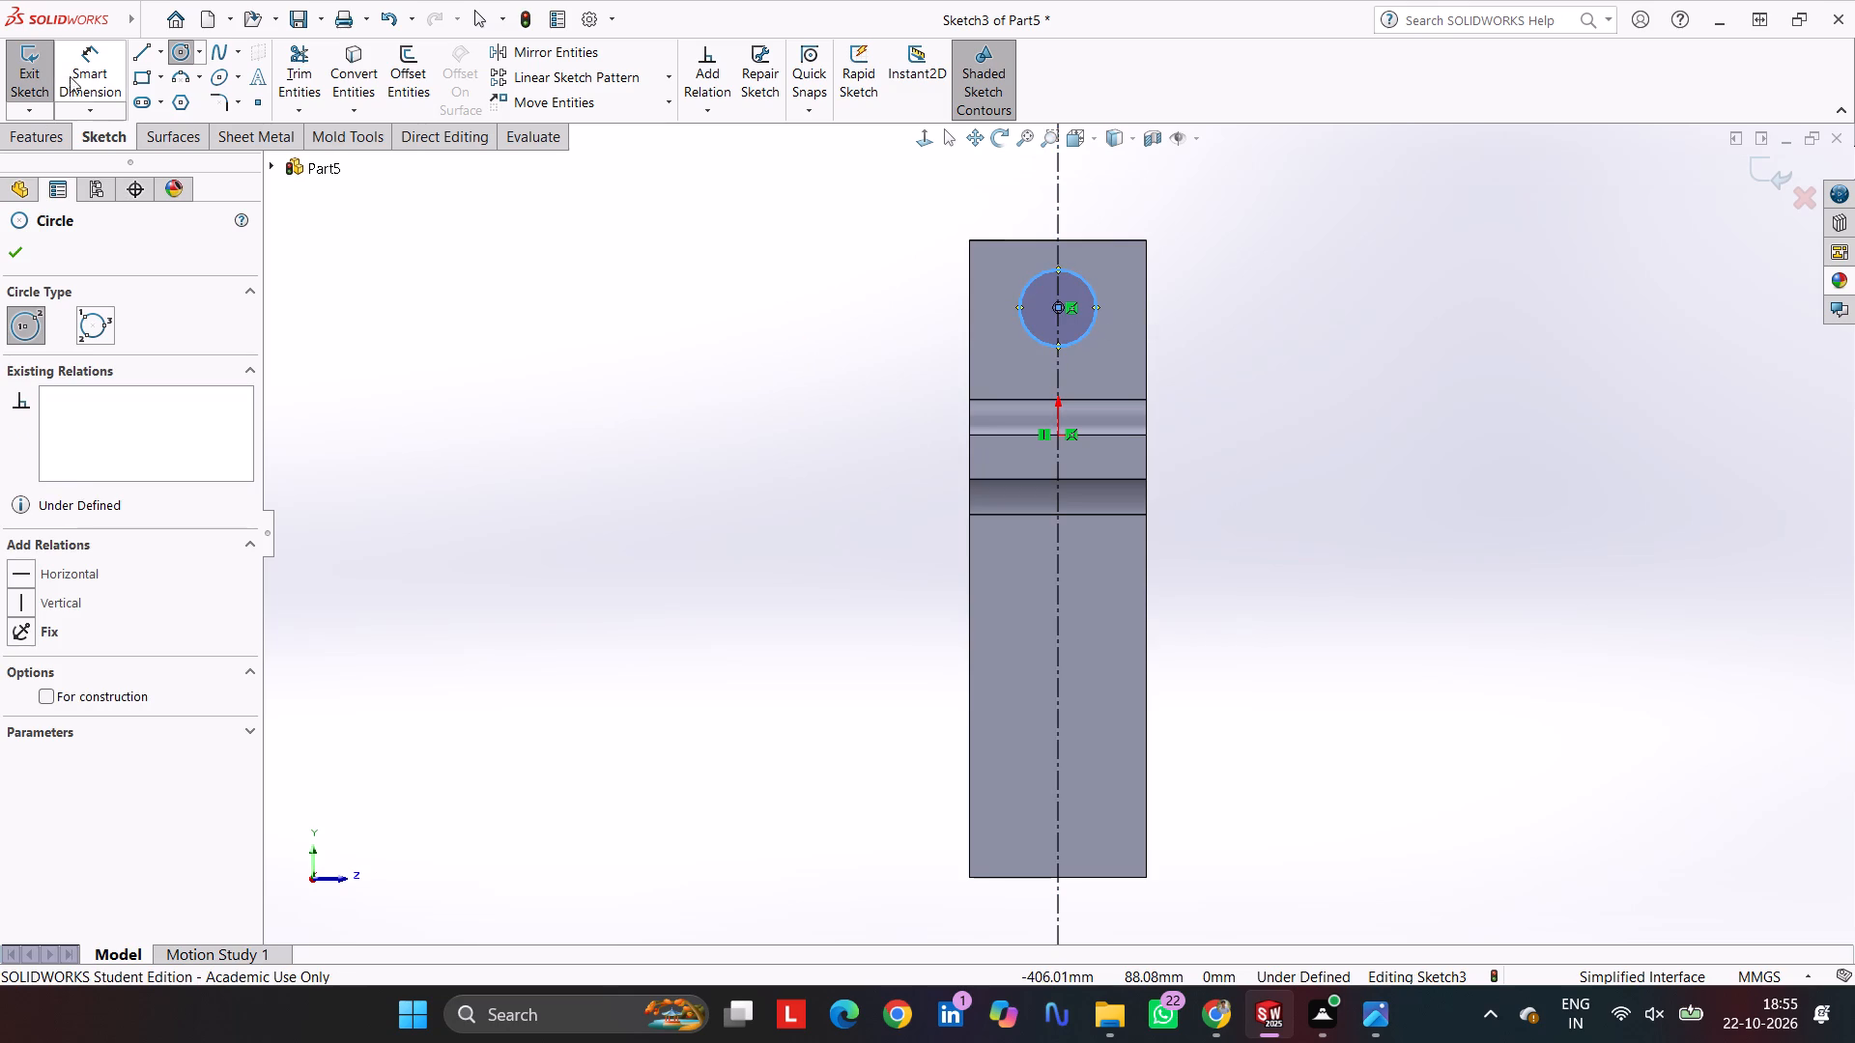
Dimension the upper circle's diameter to 50 mm.
left_click(75, 68)
left_click(1034, 279)
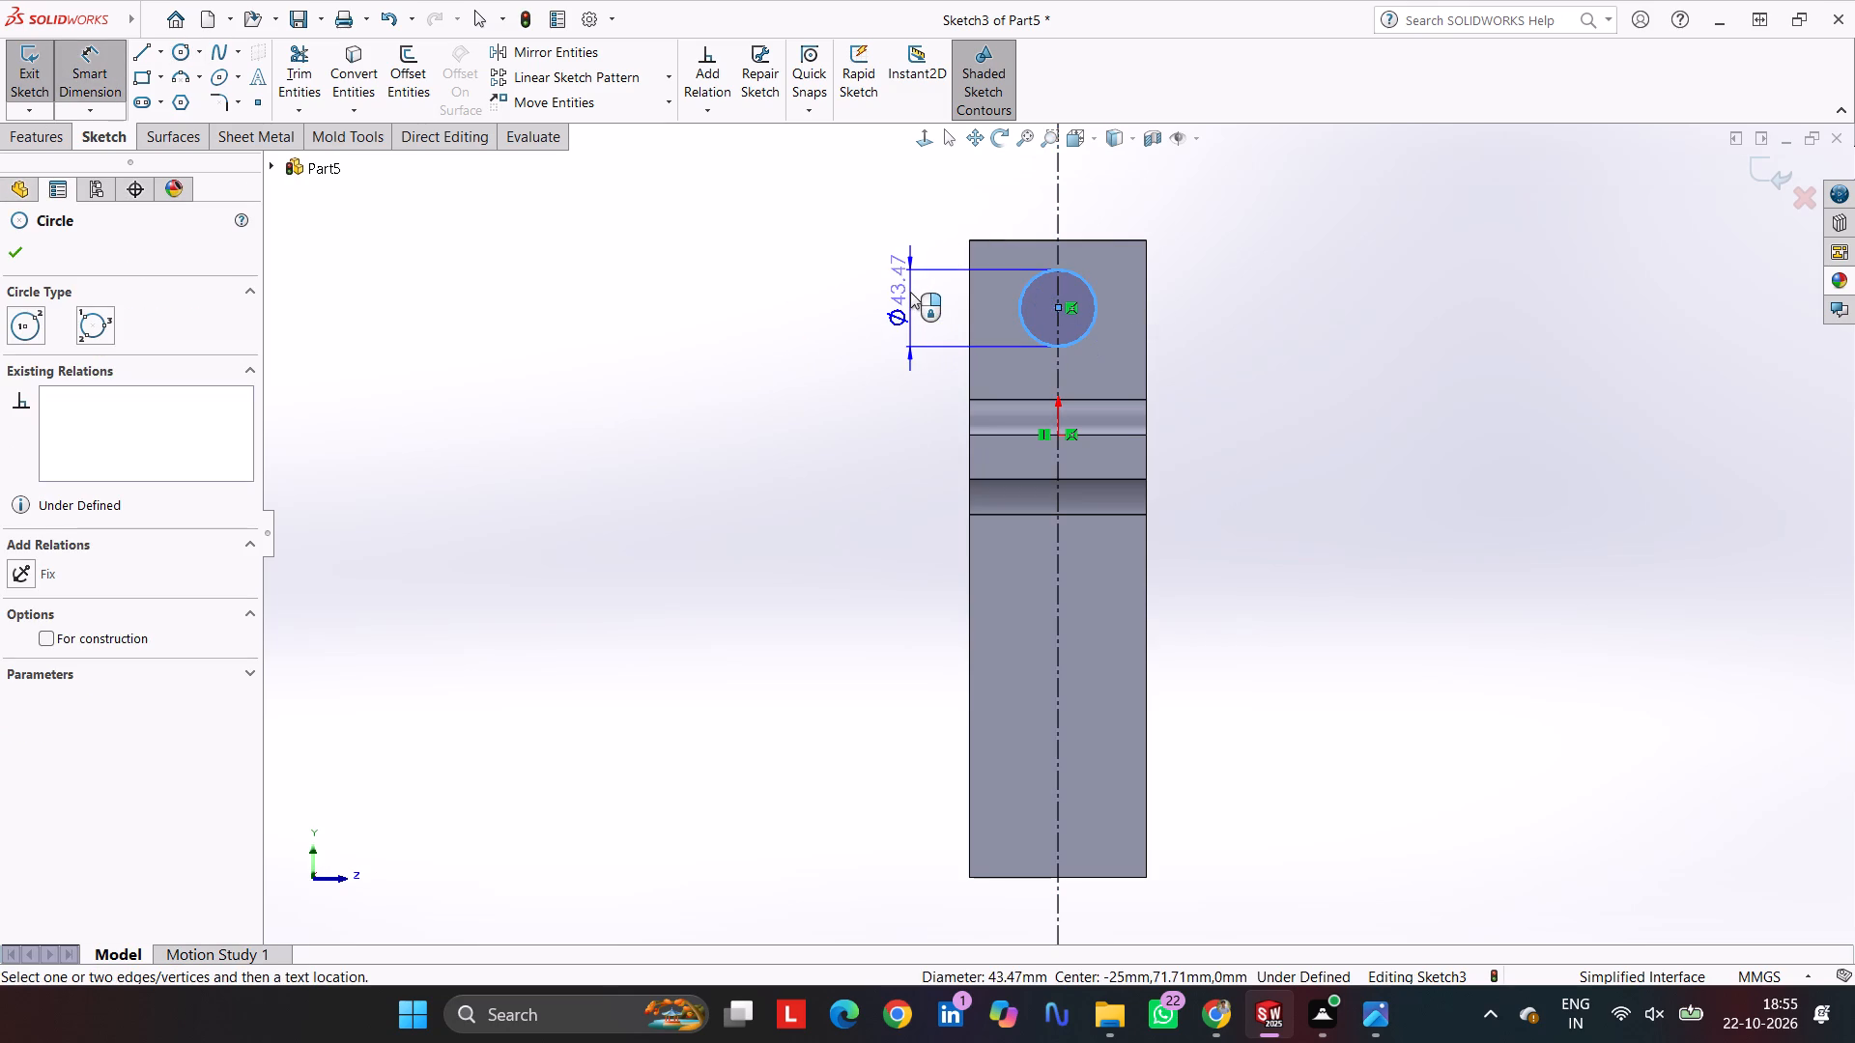
left_click(906, 288)
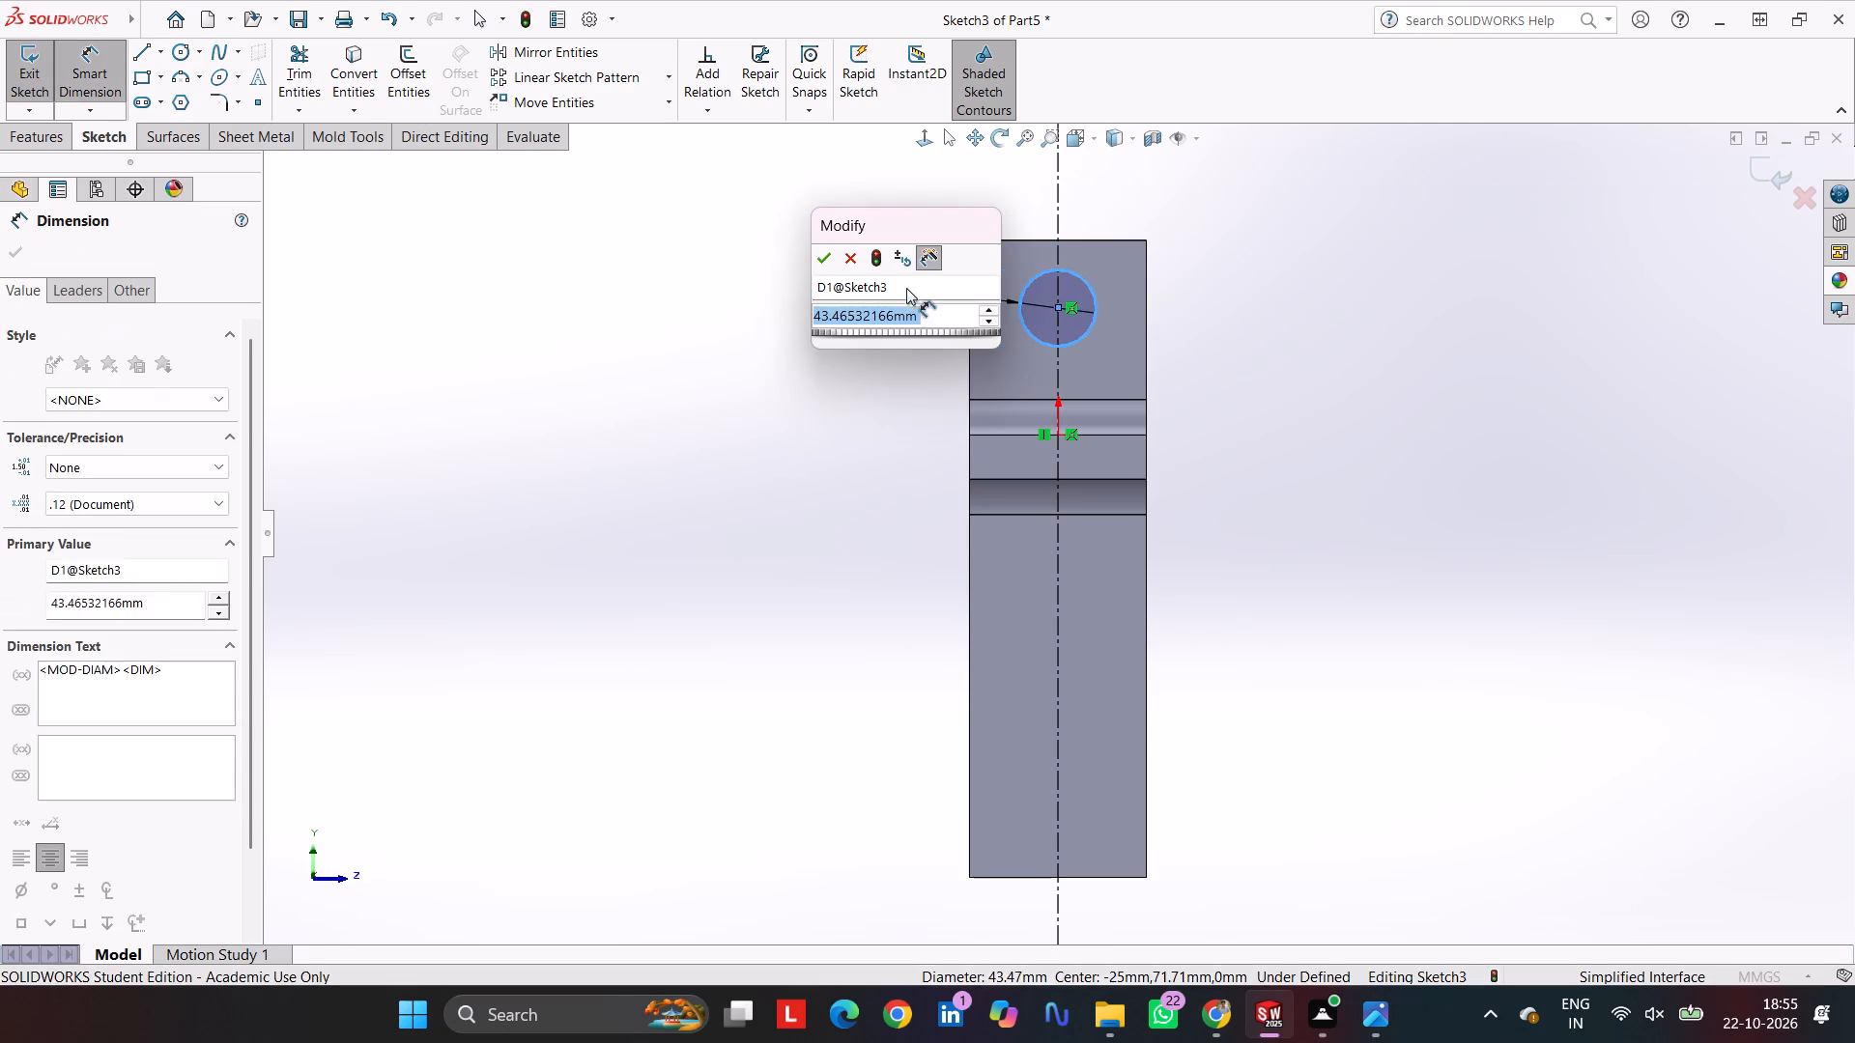
type("50")
key("Return")
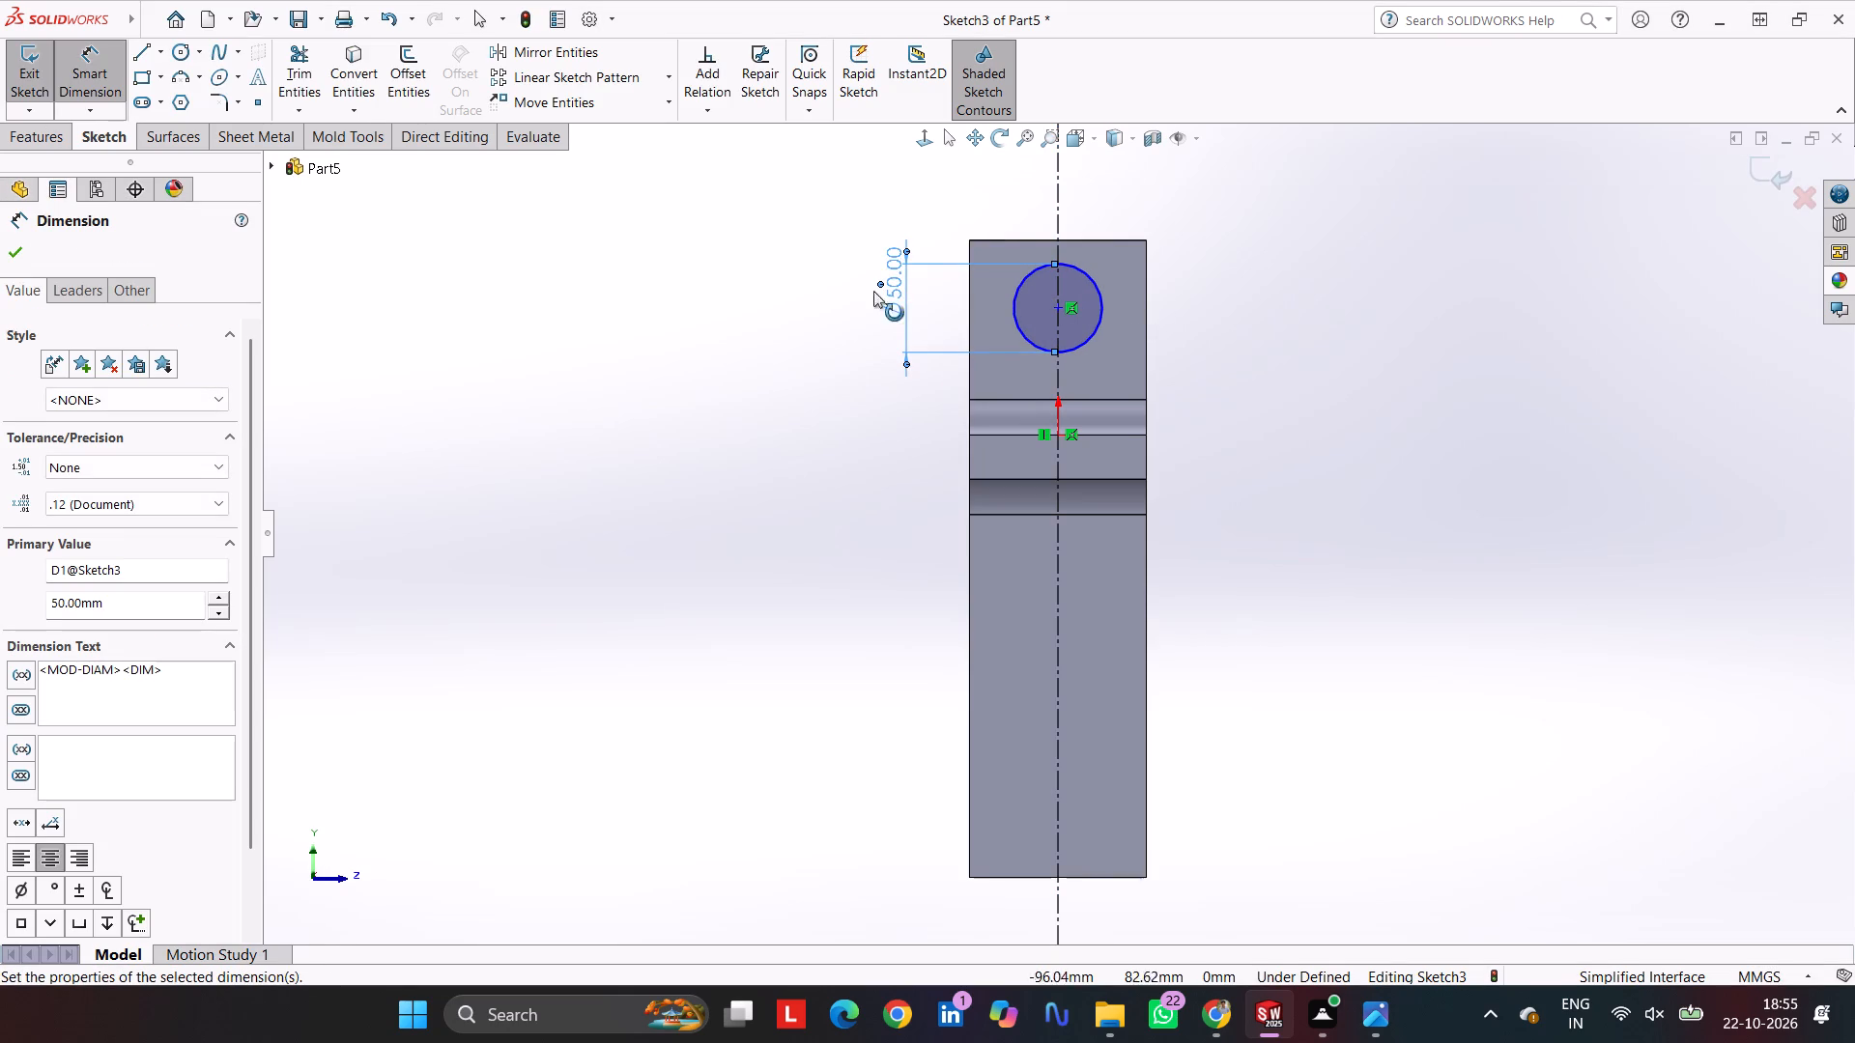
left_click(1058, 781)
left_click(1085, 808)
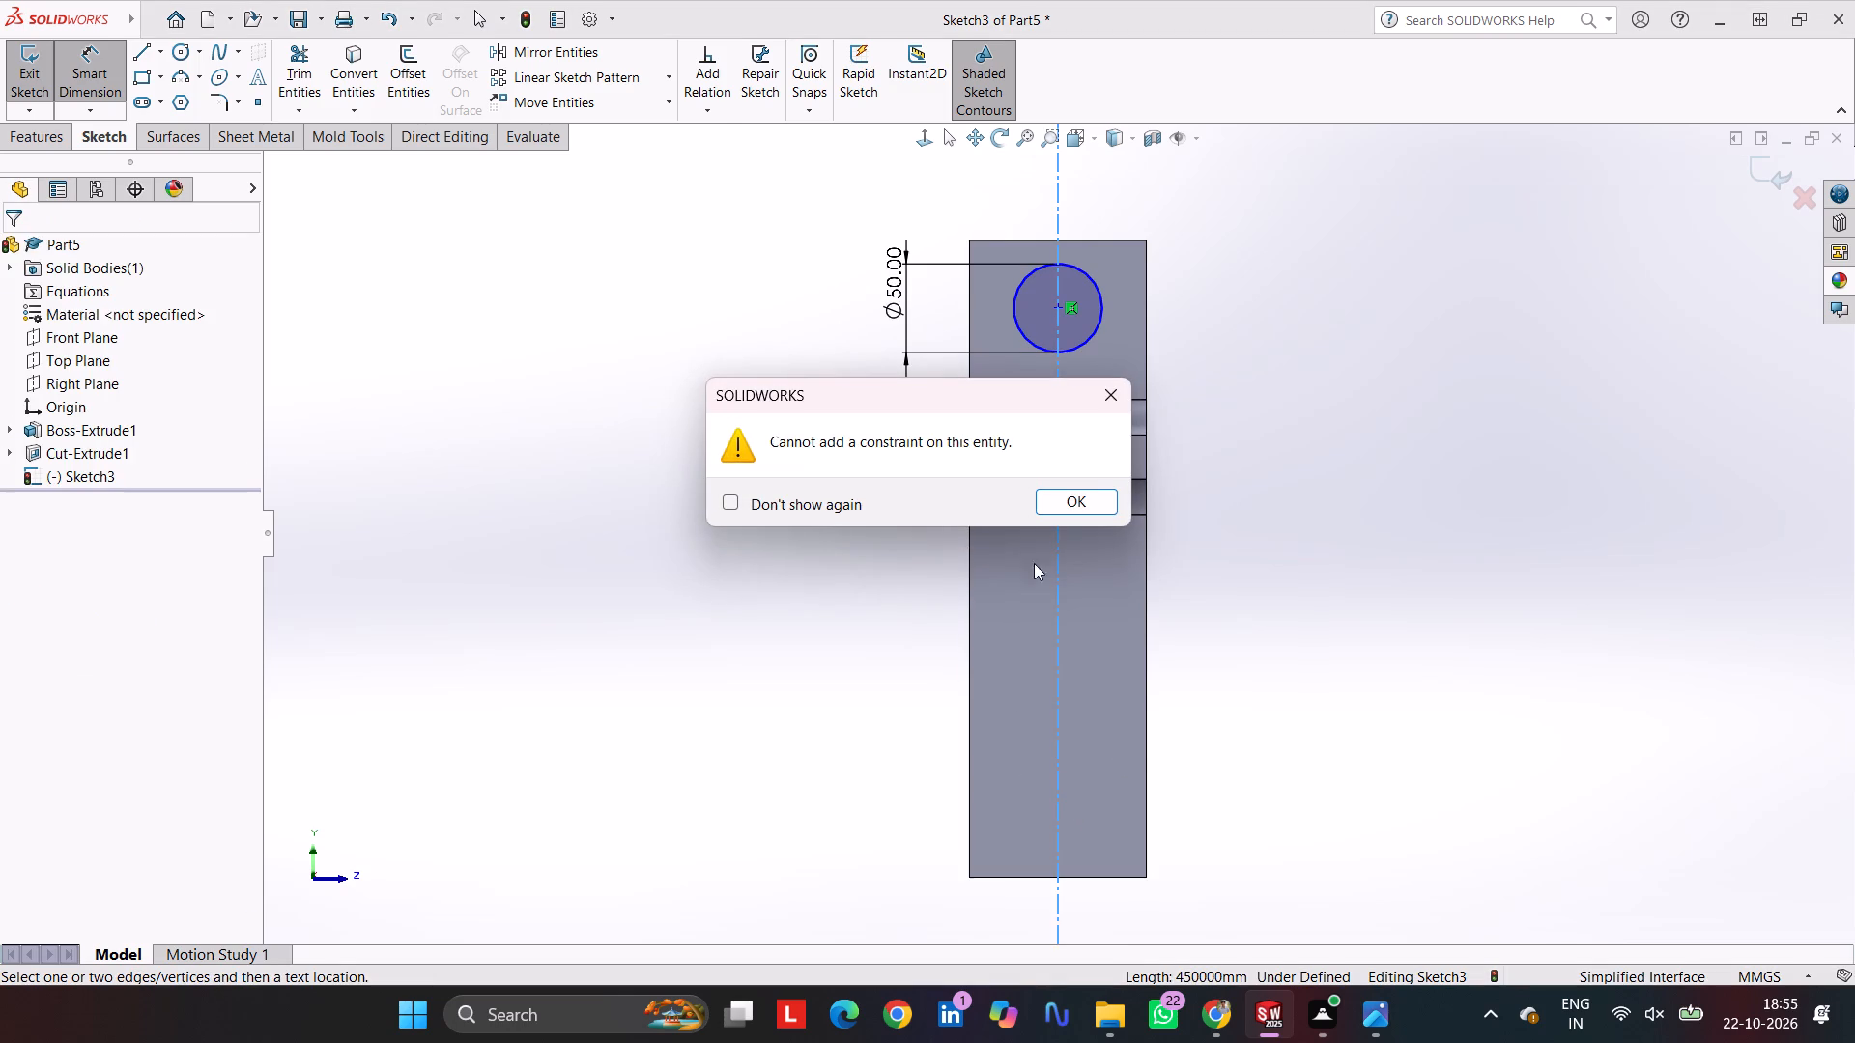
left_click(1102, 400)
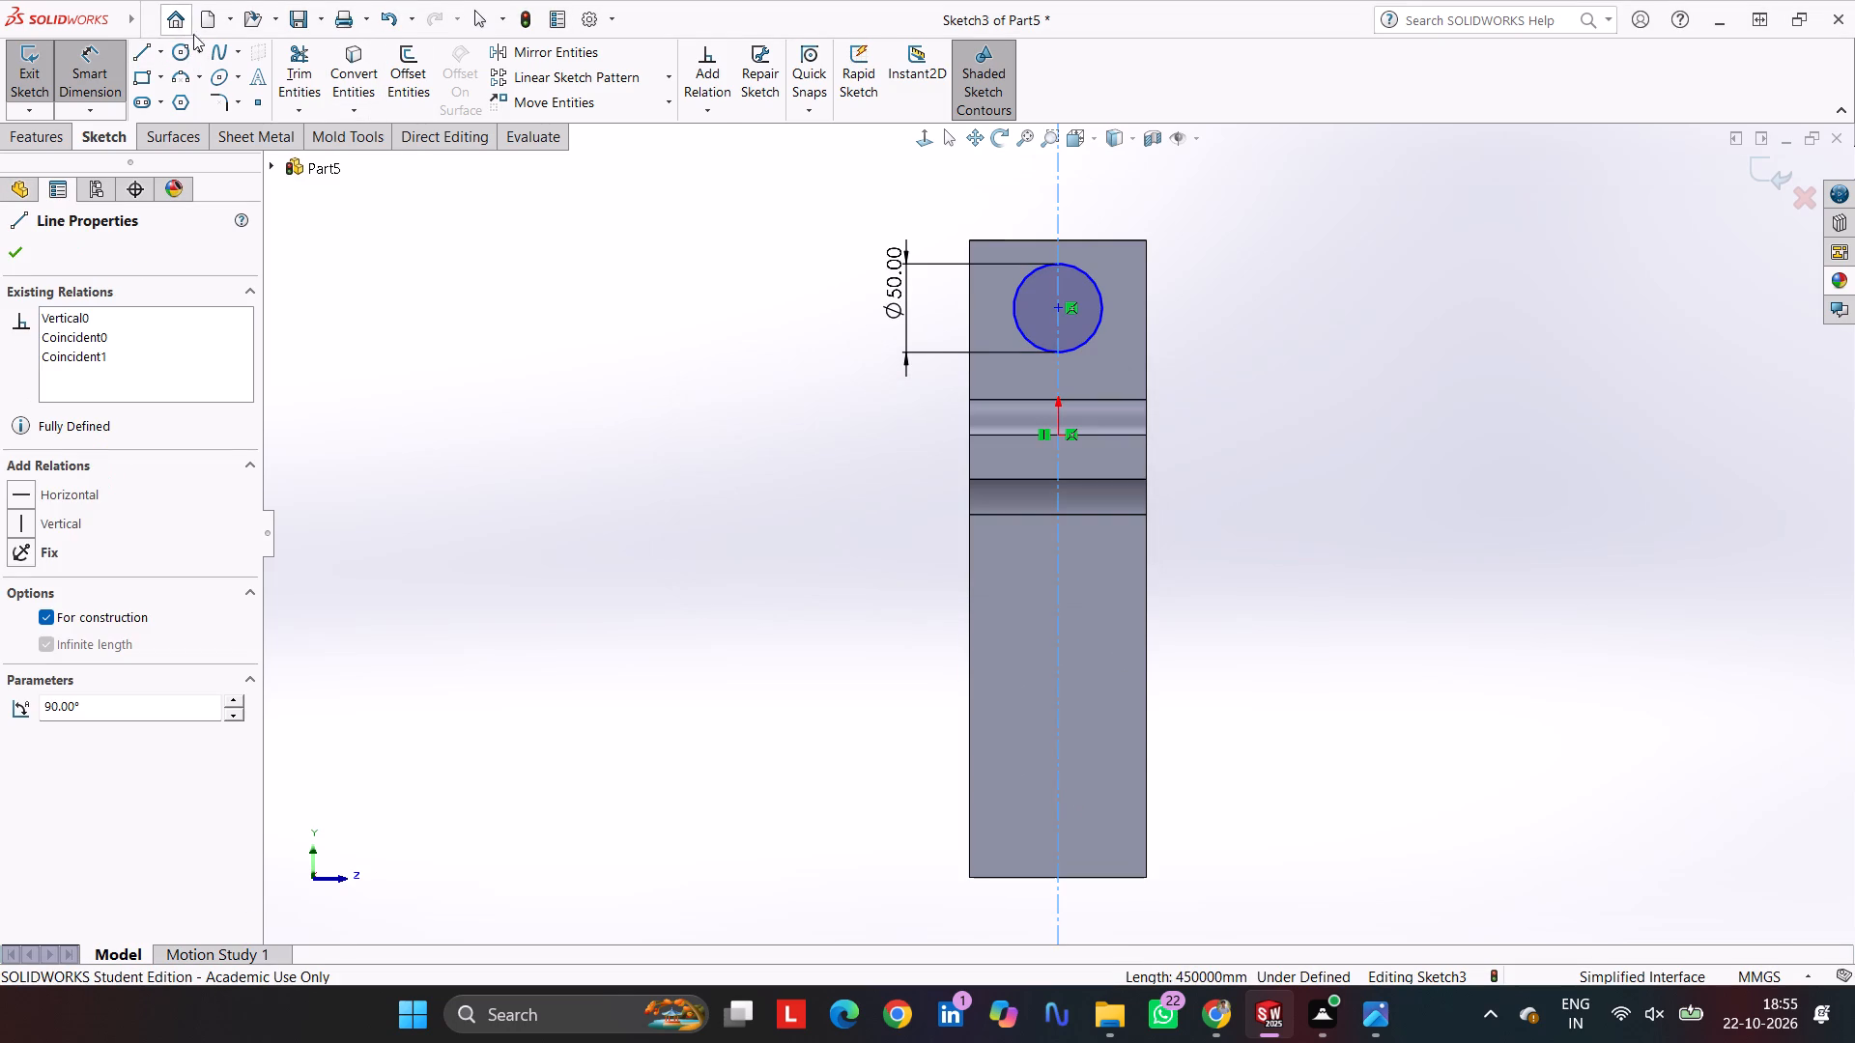
Sketch a second circle about 79 mm in diameter on the construction line, near the upright's lower end.
left_click(177, 45)
left_click(1058, 754)
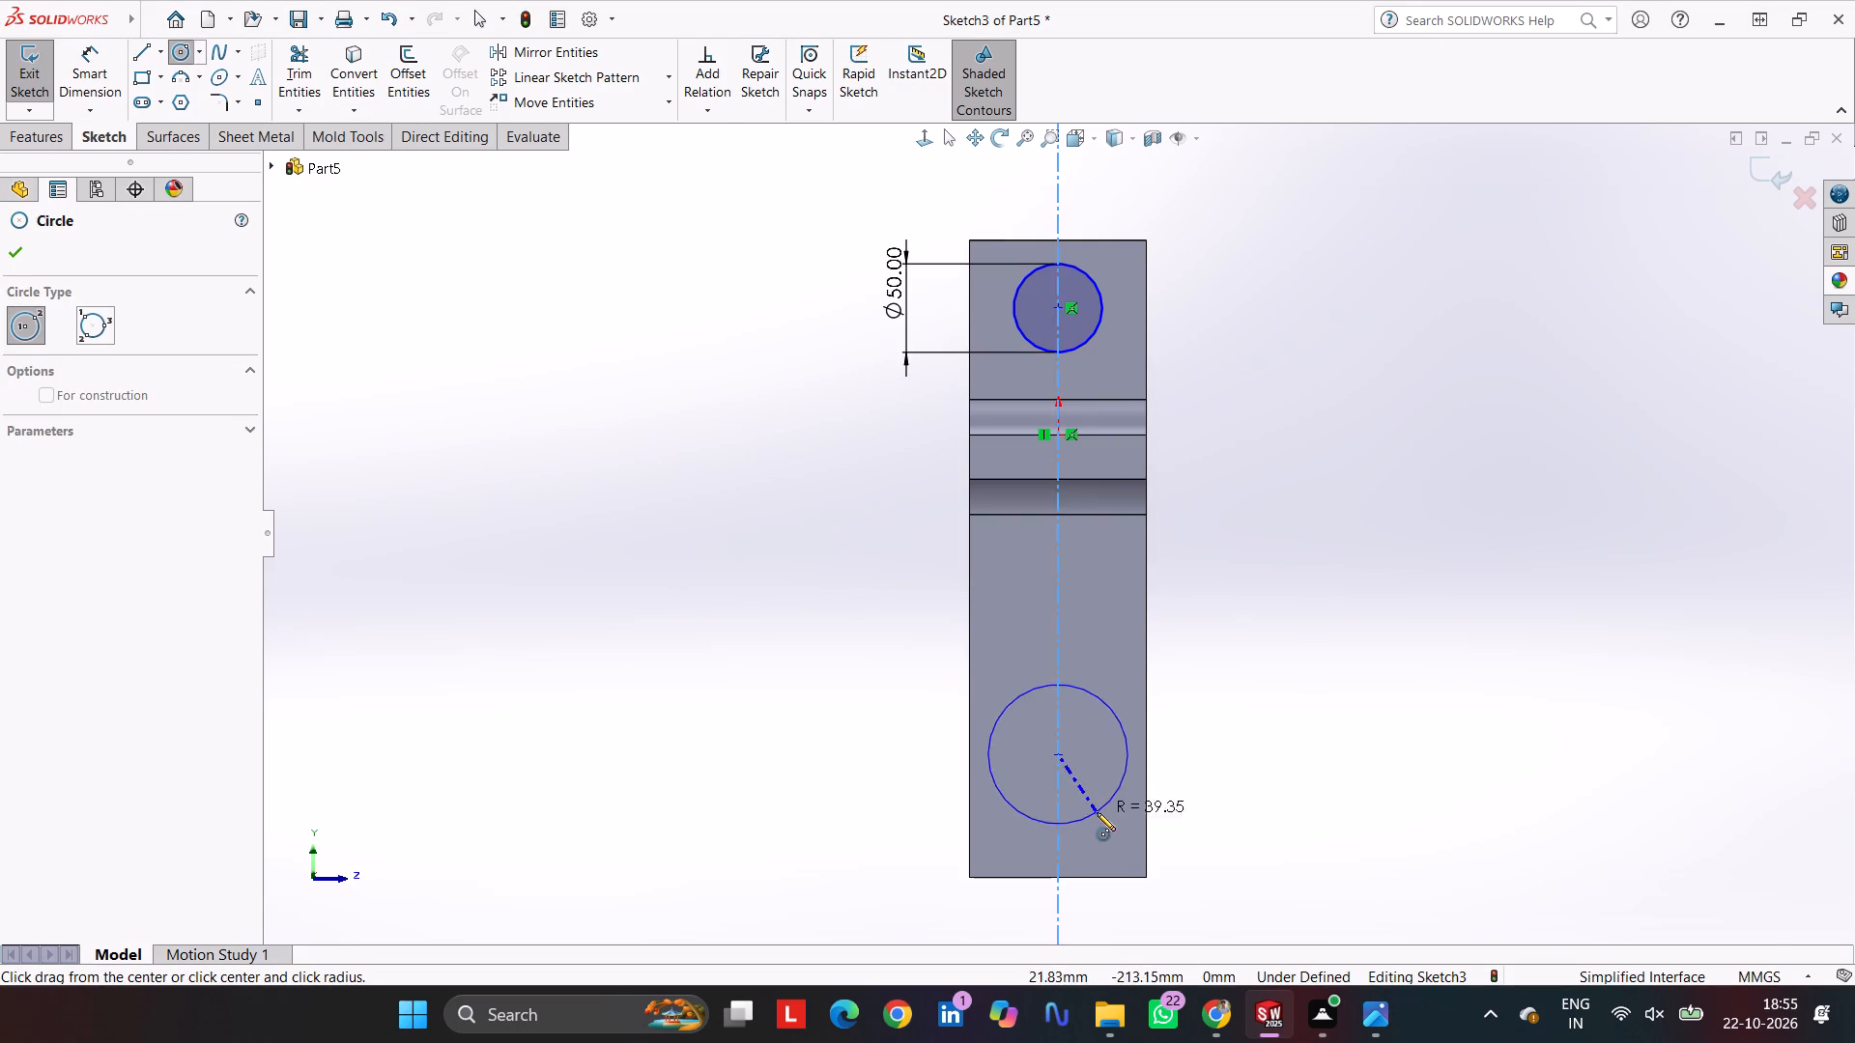
left_click(1097, 812)
Dimension the lower circle's diameter to 50 mm.
left_click(104, 40)
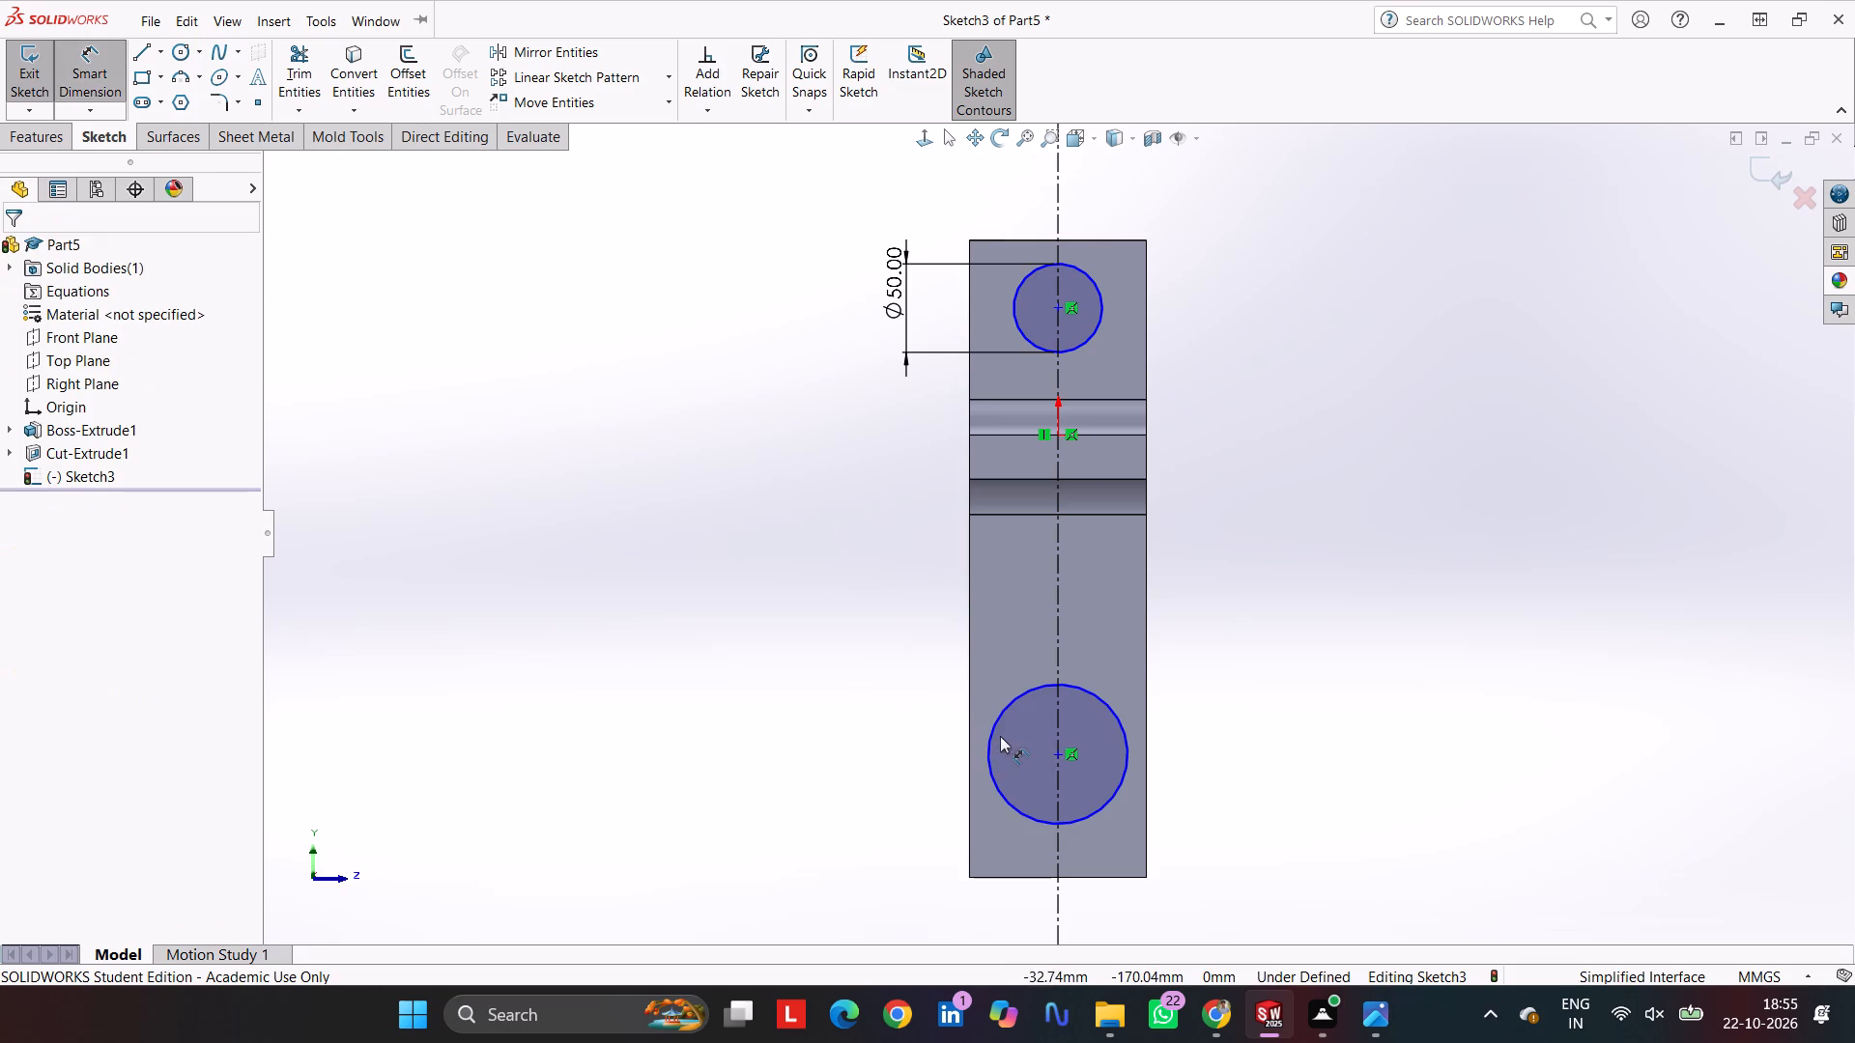
left_click(990, 737)
left_click(888, 749)
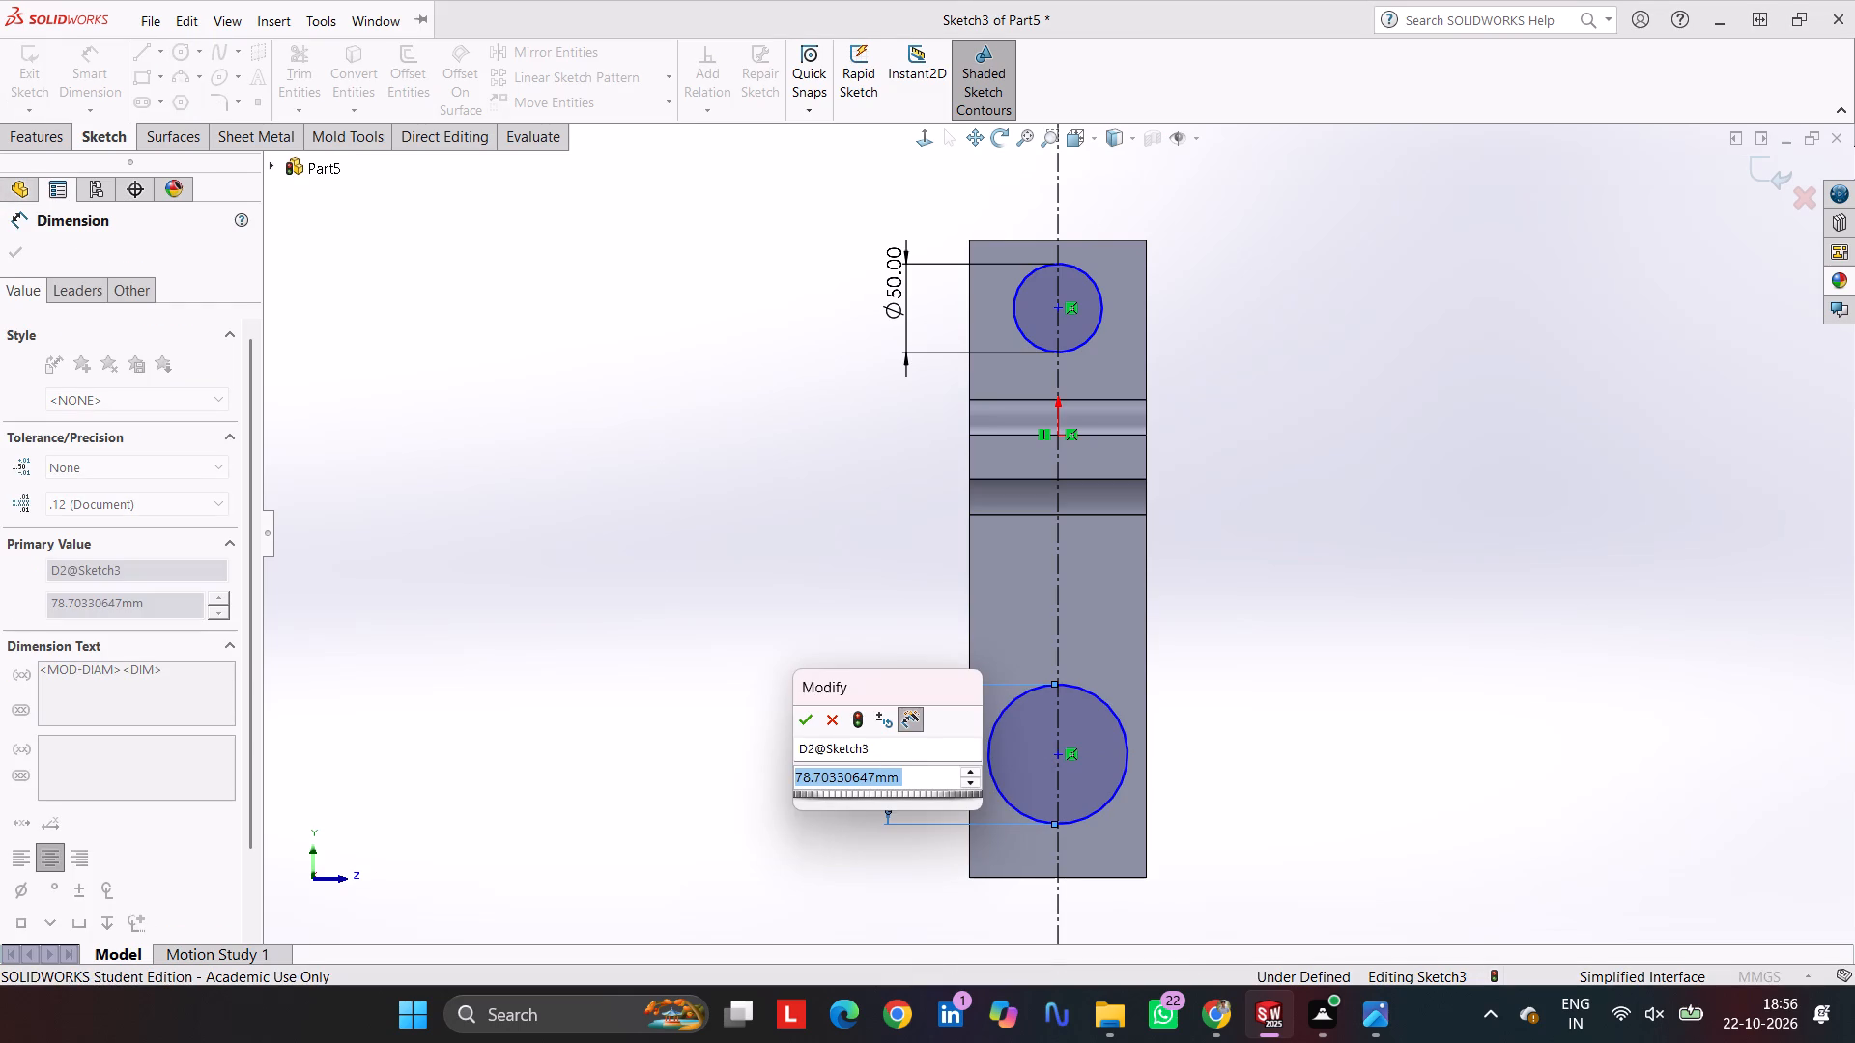
type("50")
key("Return")
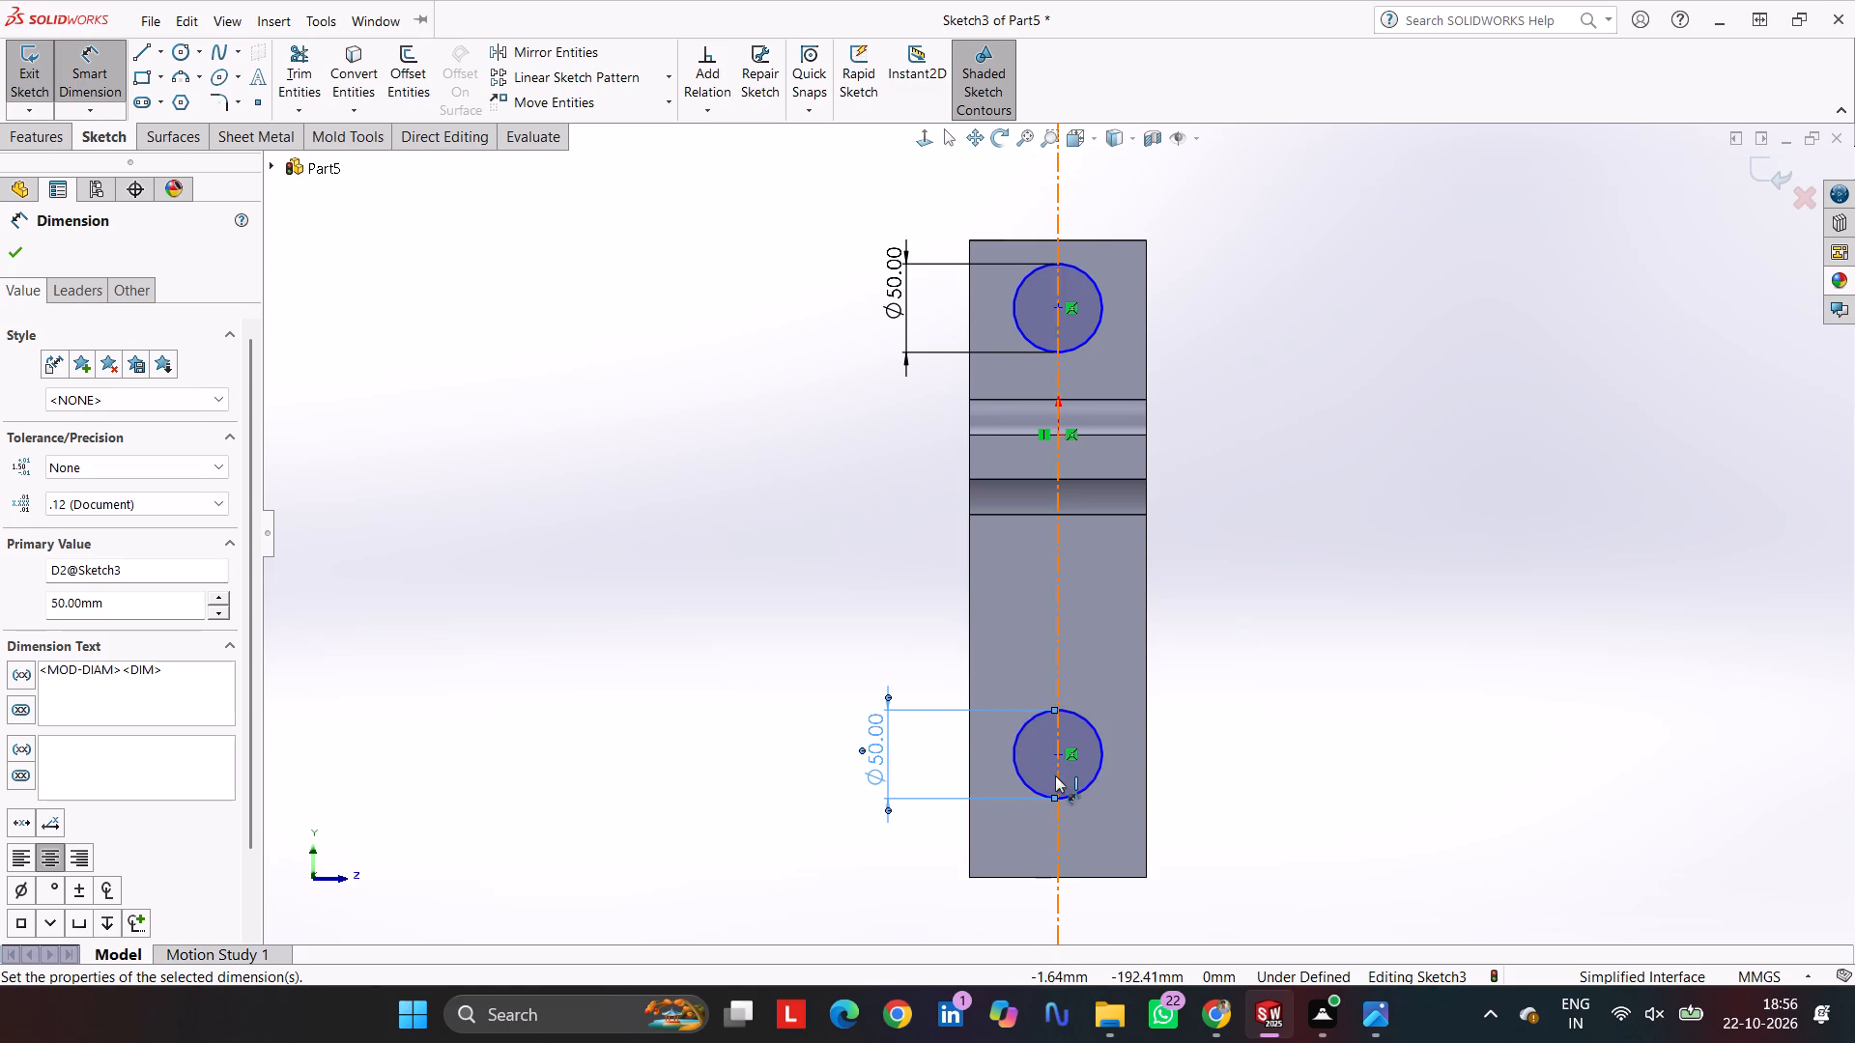
Dimension the distance between the two circle centres to 290 mm.
left_click(1057, 759)
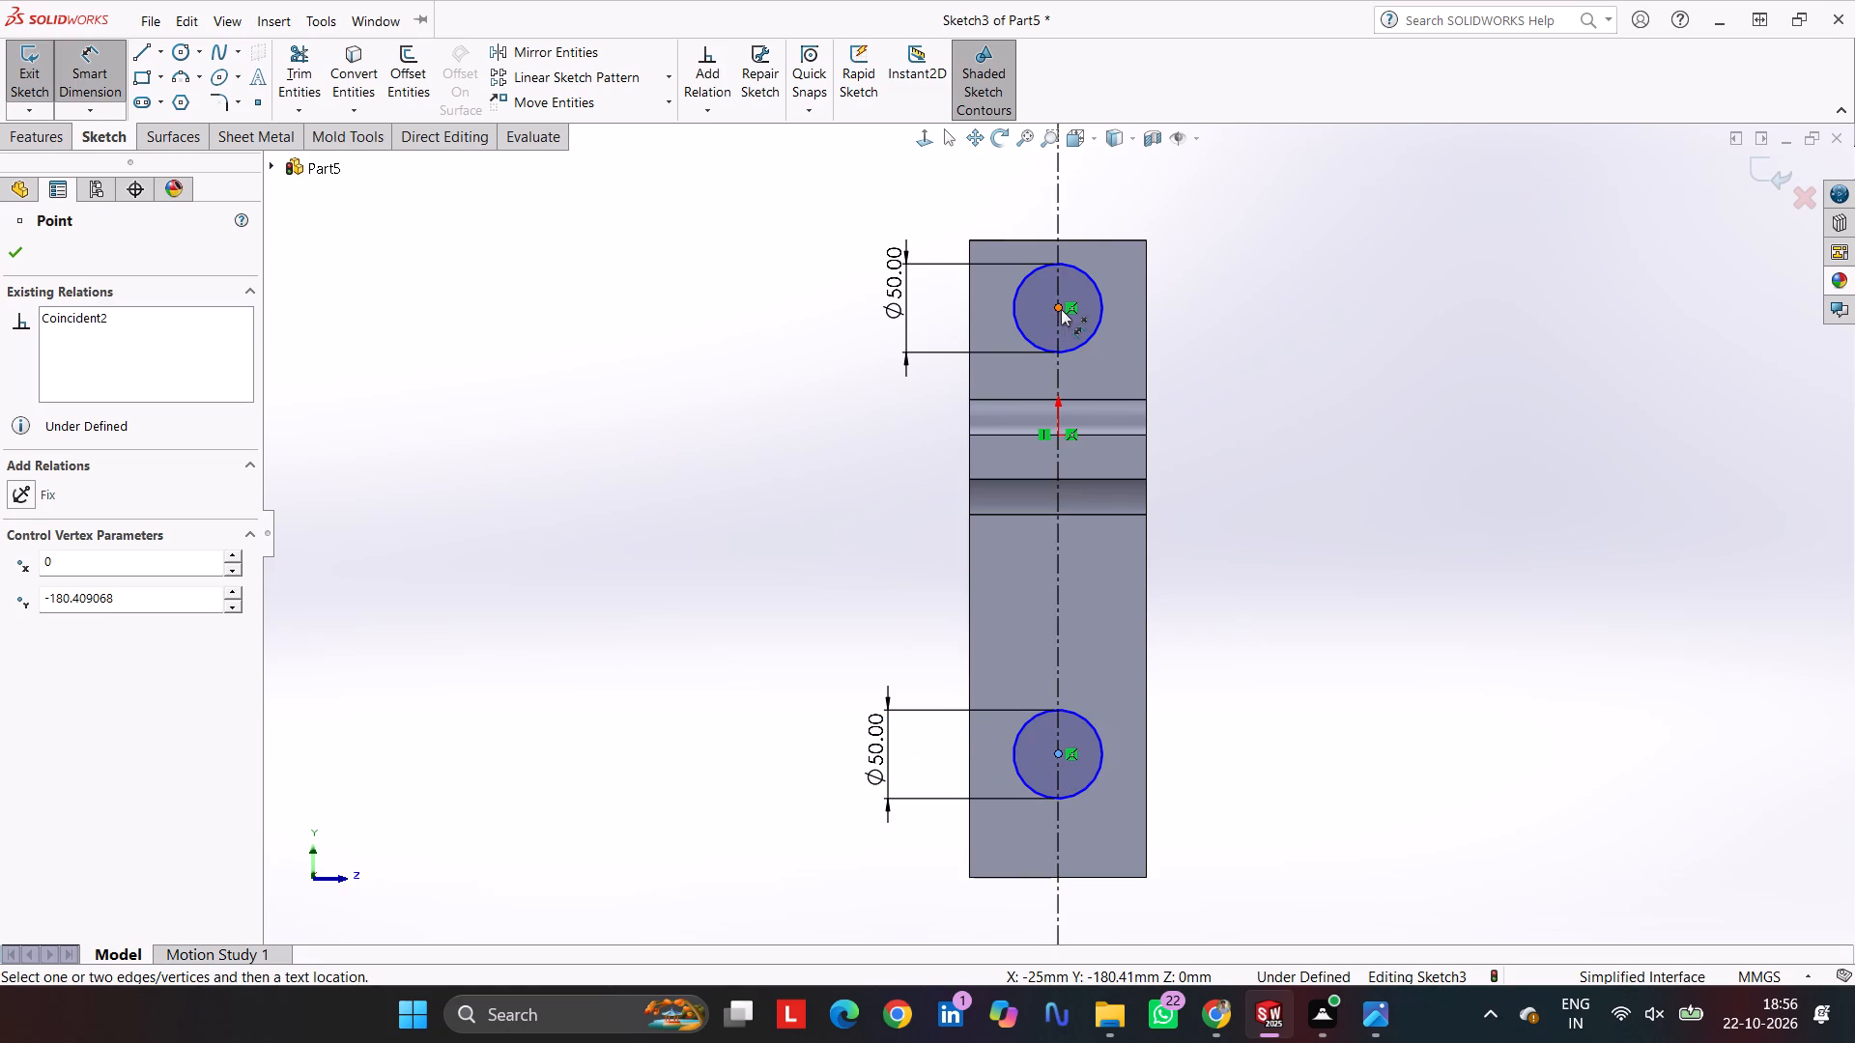
left_click(1061, 309)
left_click(1336, 471)
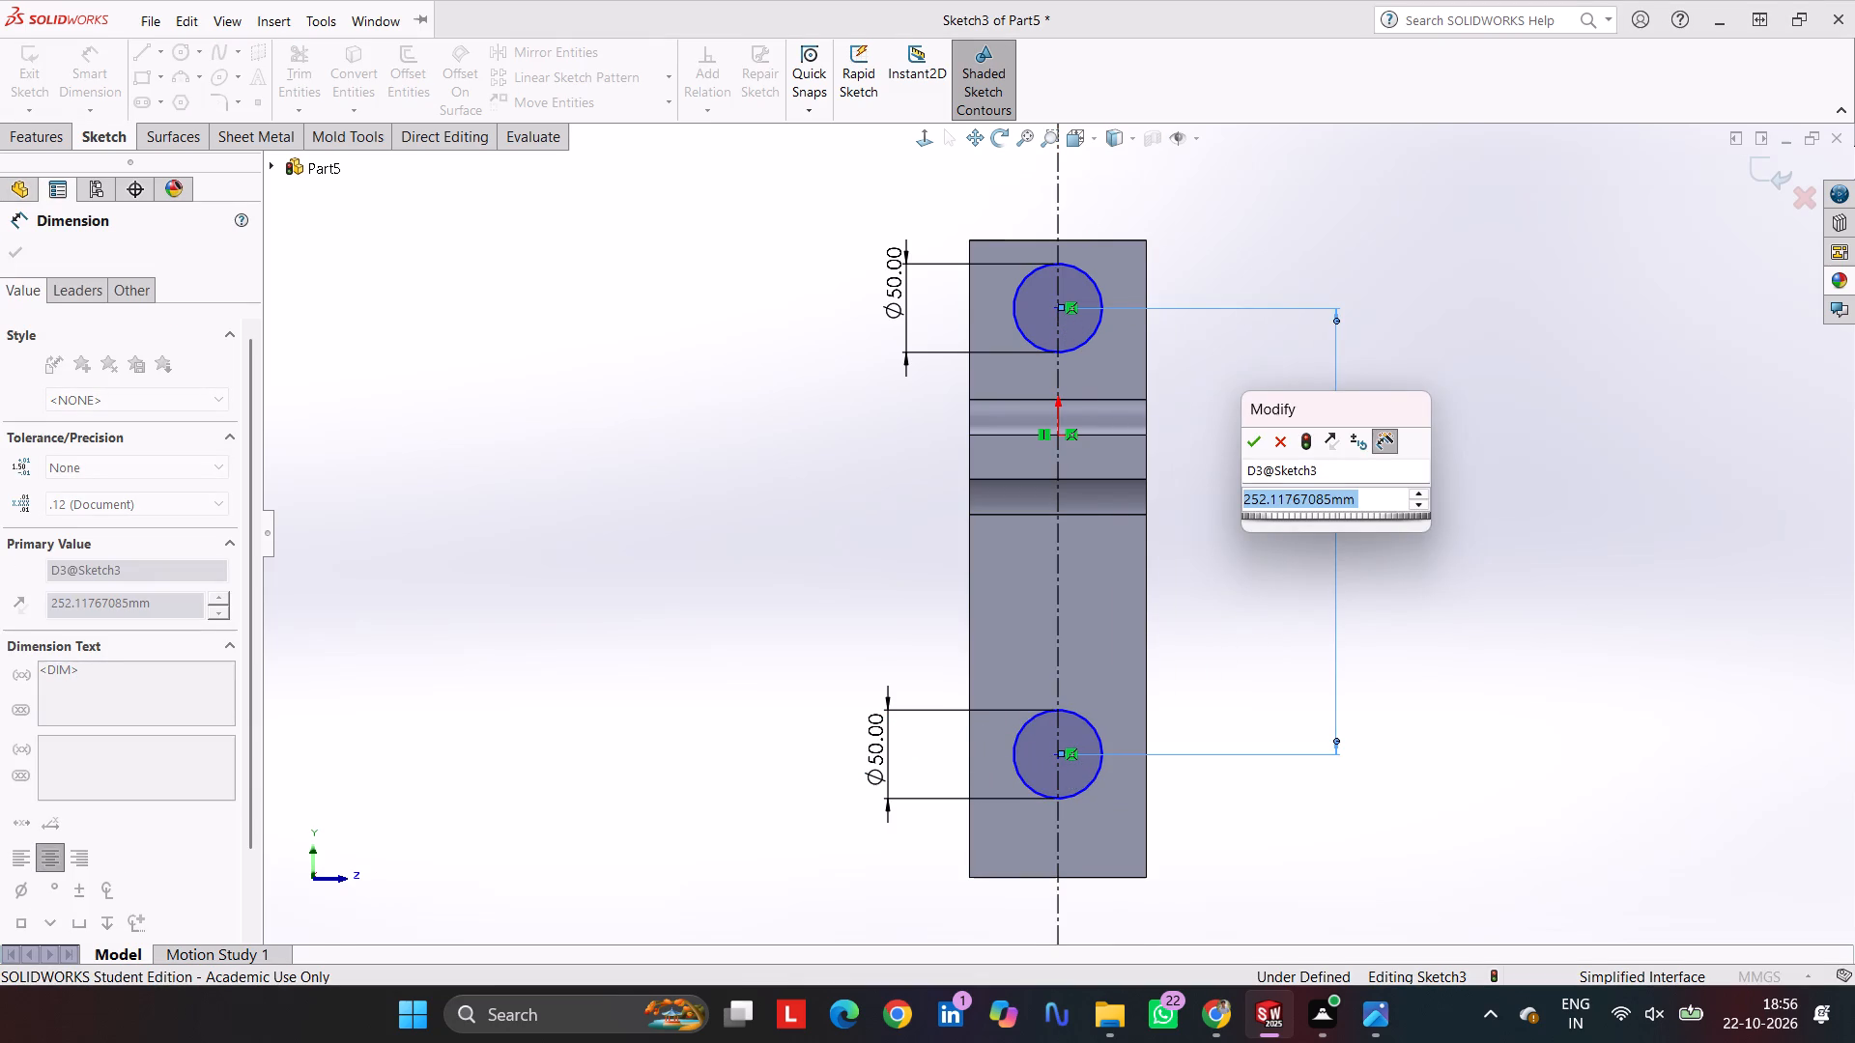
type("290")
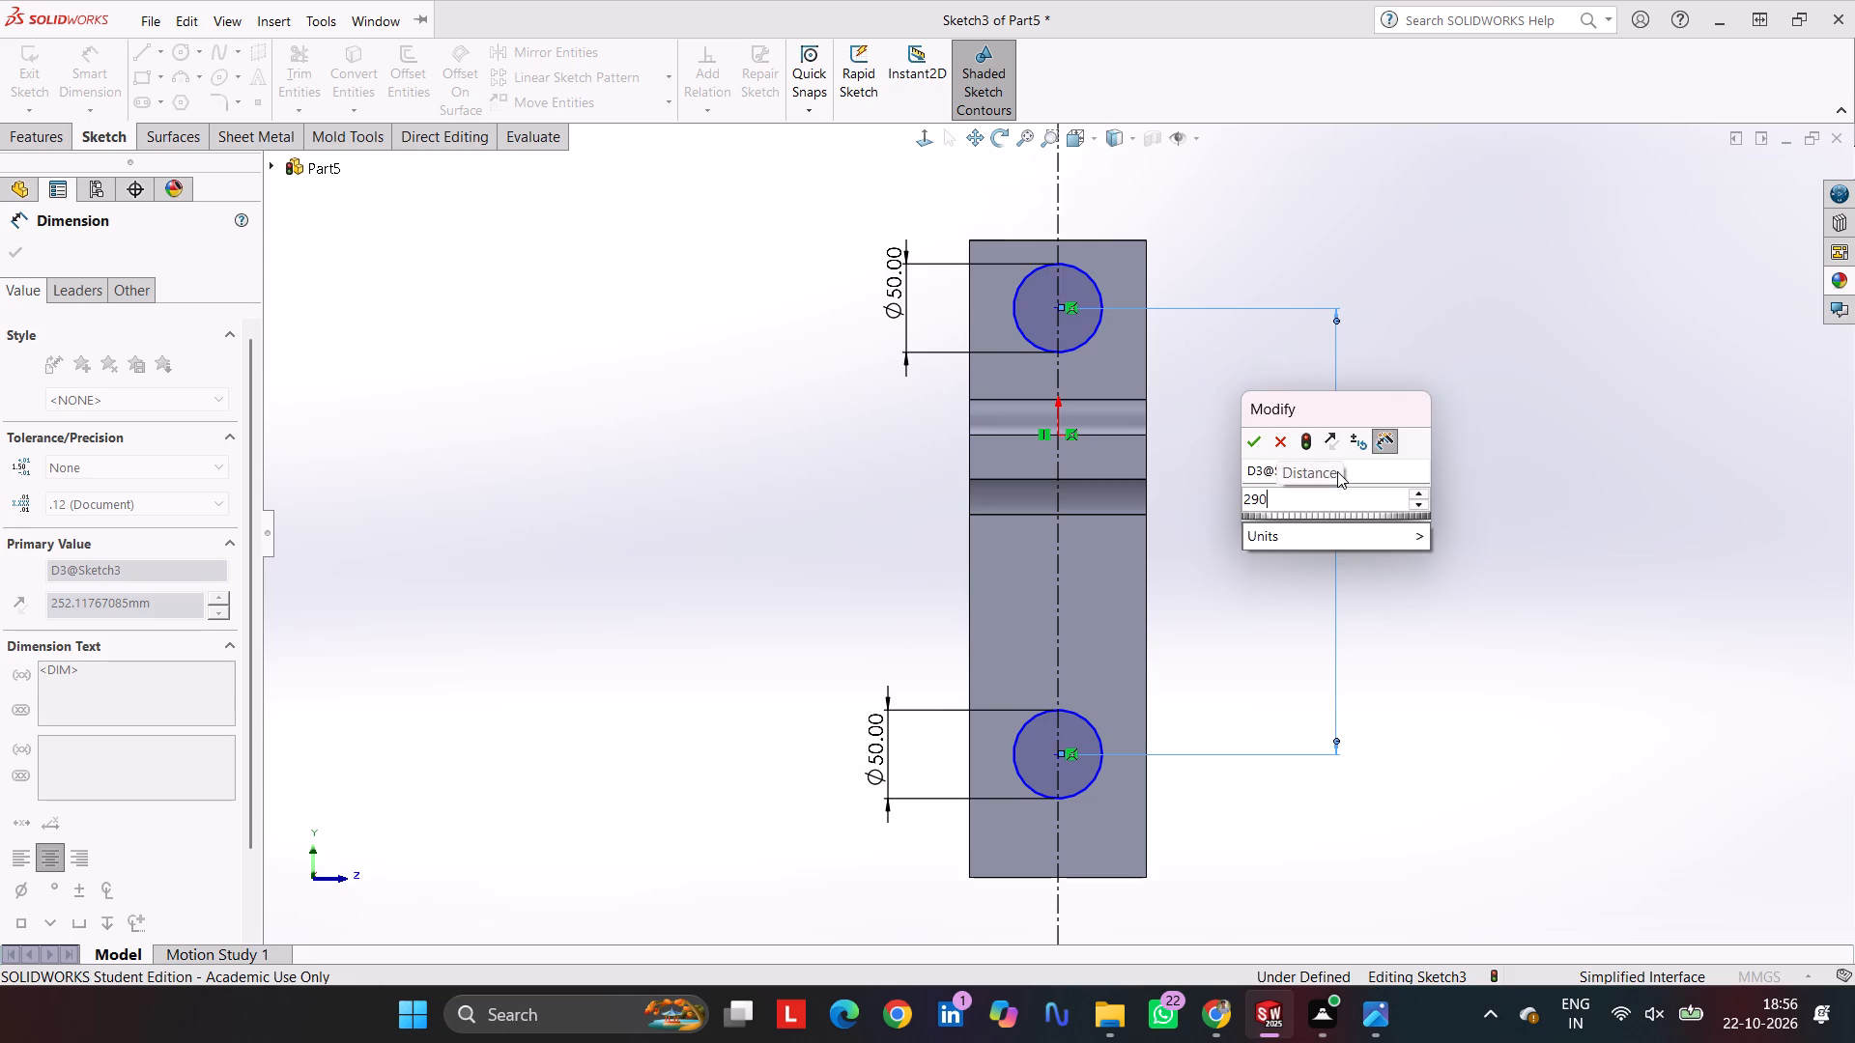
key("Return")
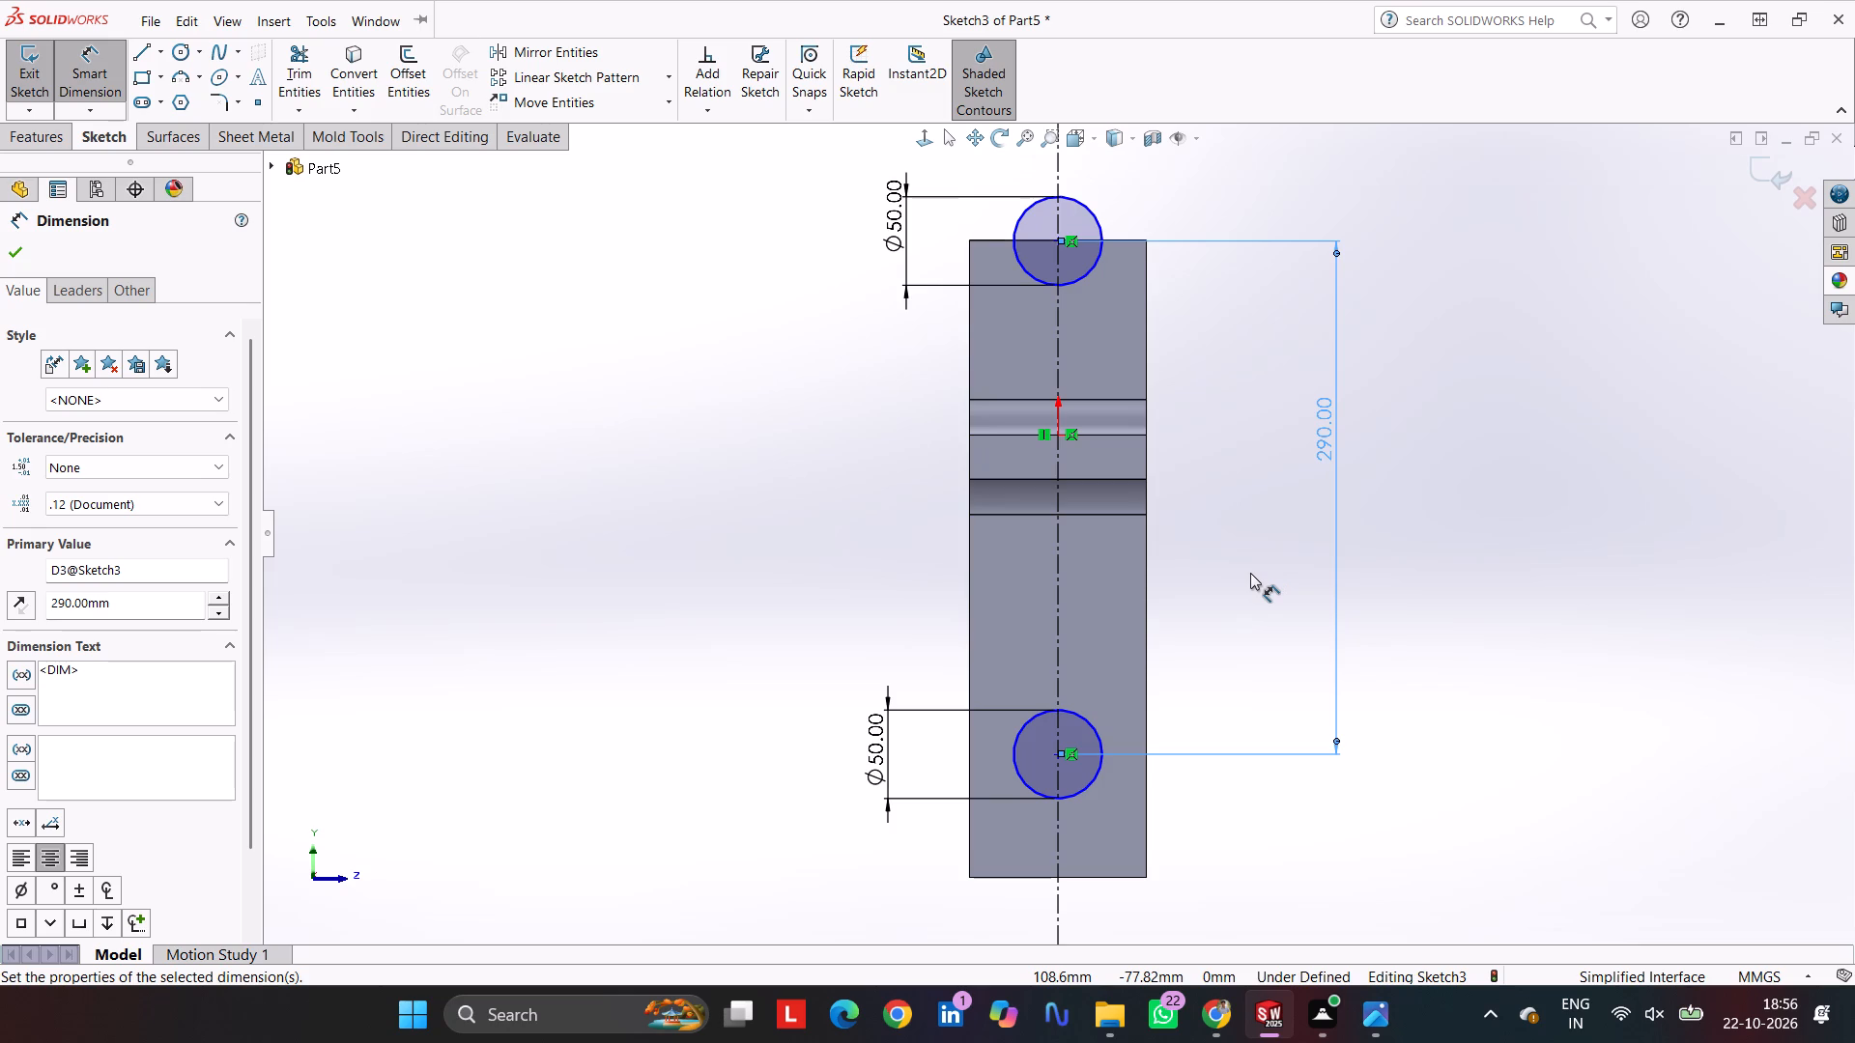
Dimension the lower circle's centre 35 mm from the upright's bottom edge.
left_click(1084, 876)
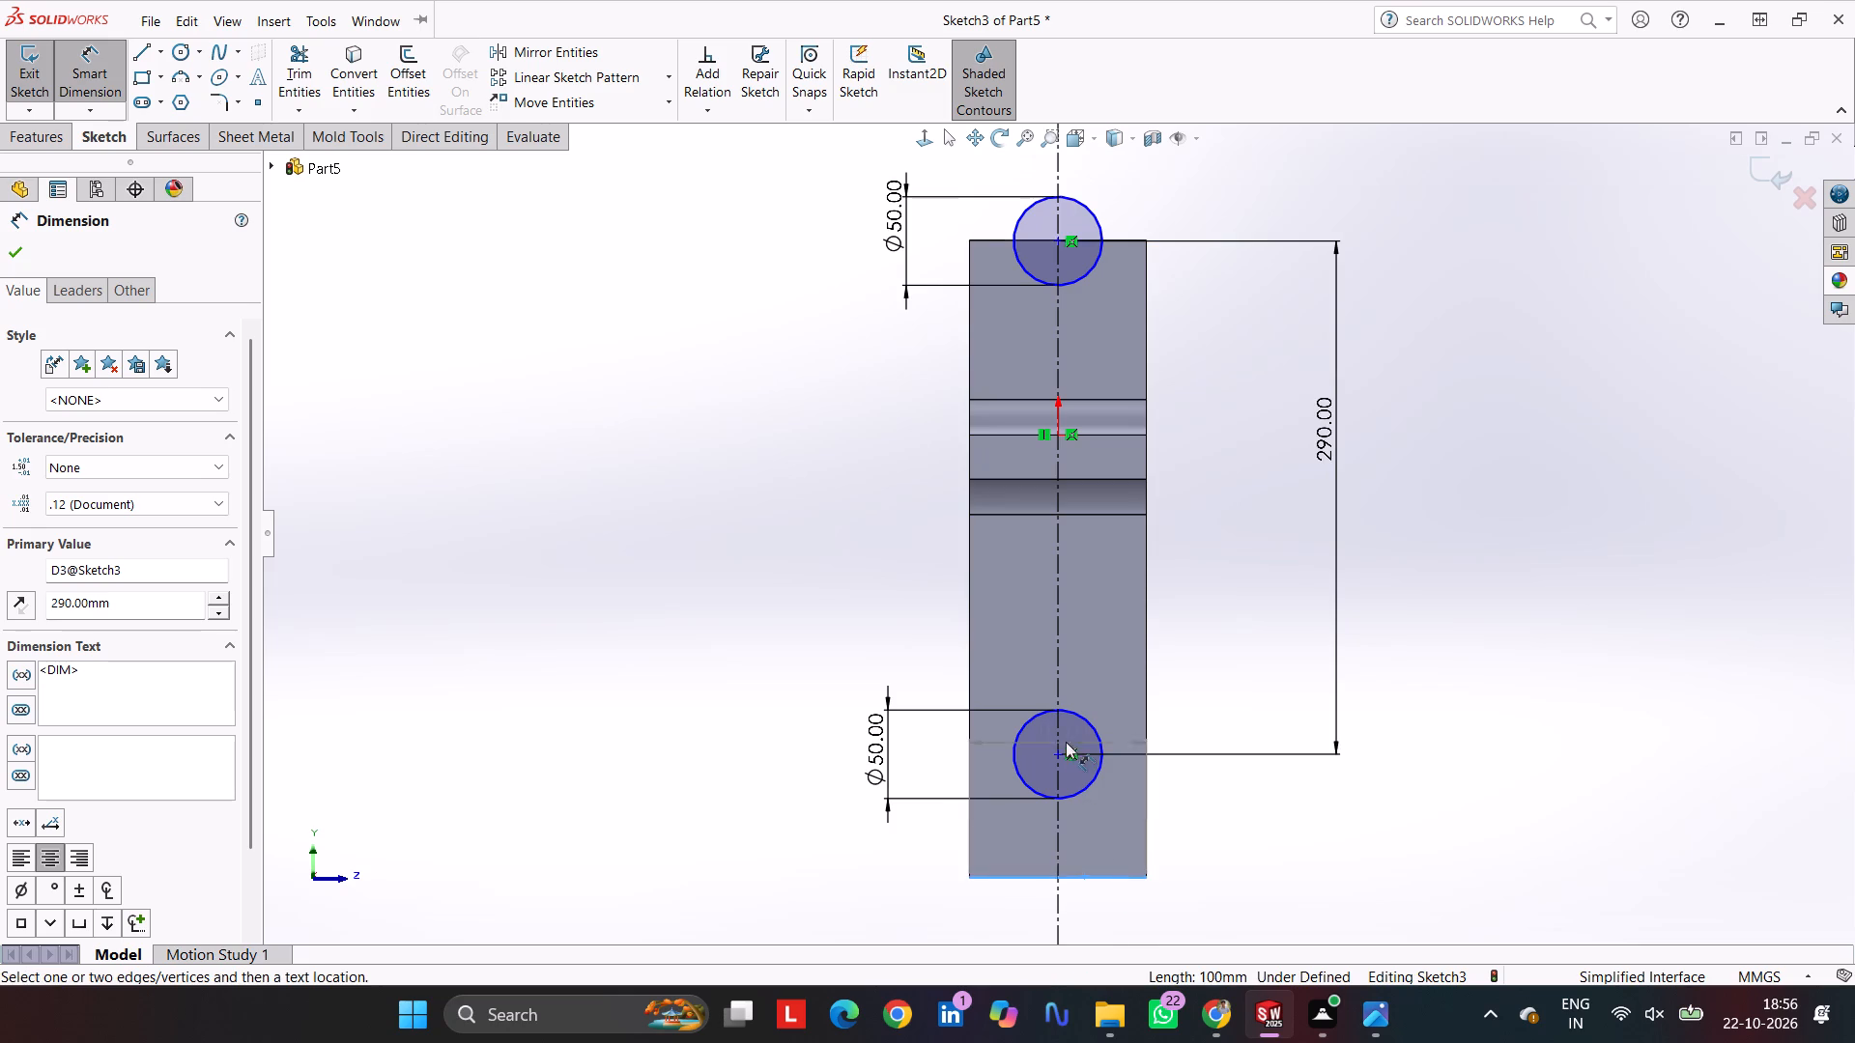
left_click(1057, 755)
left_click(1208, 806)
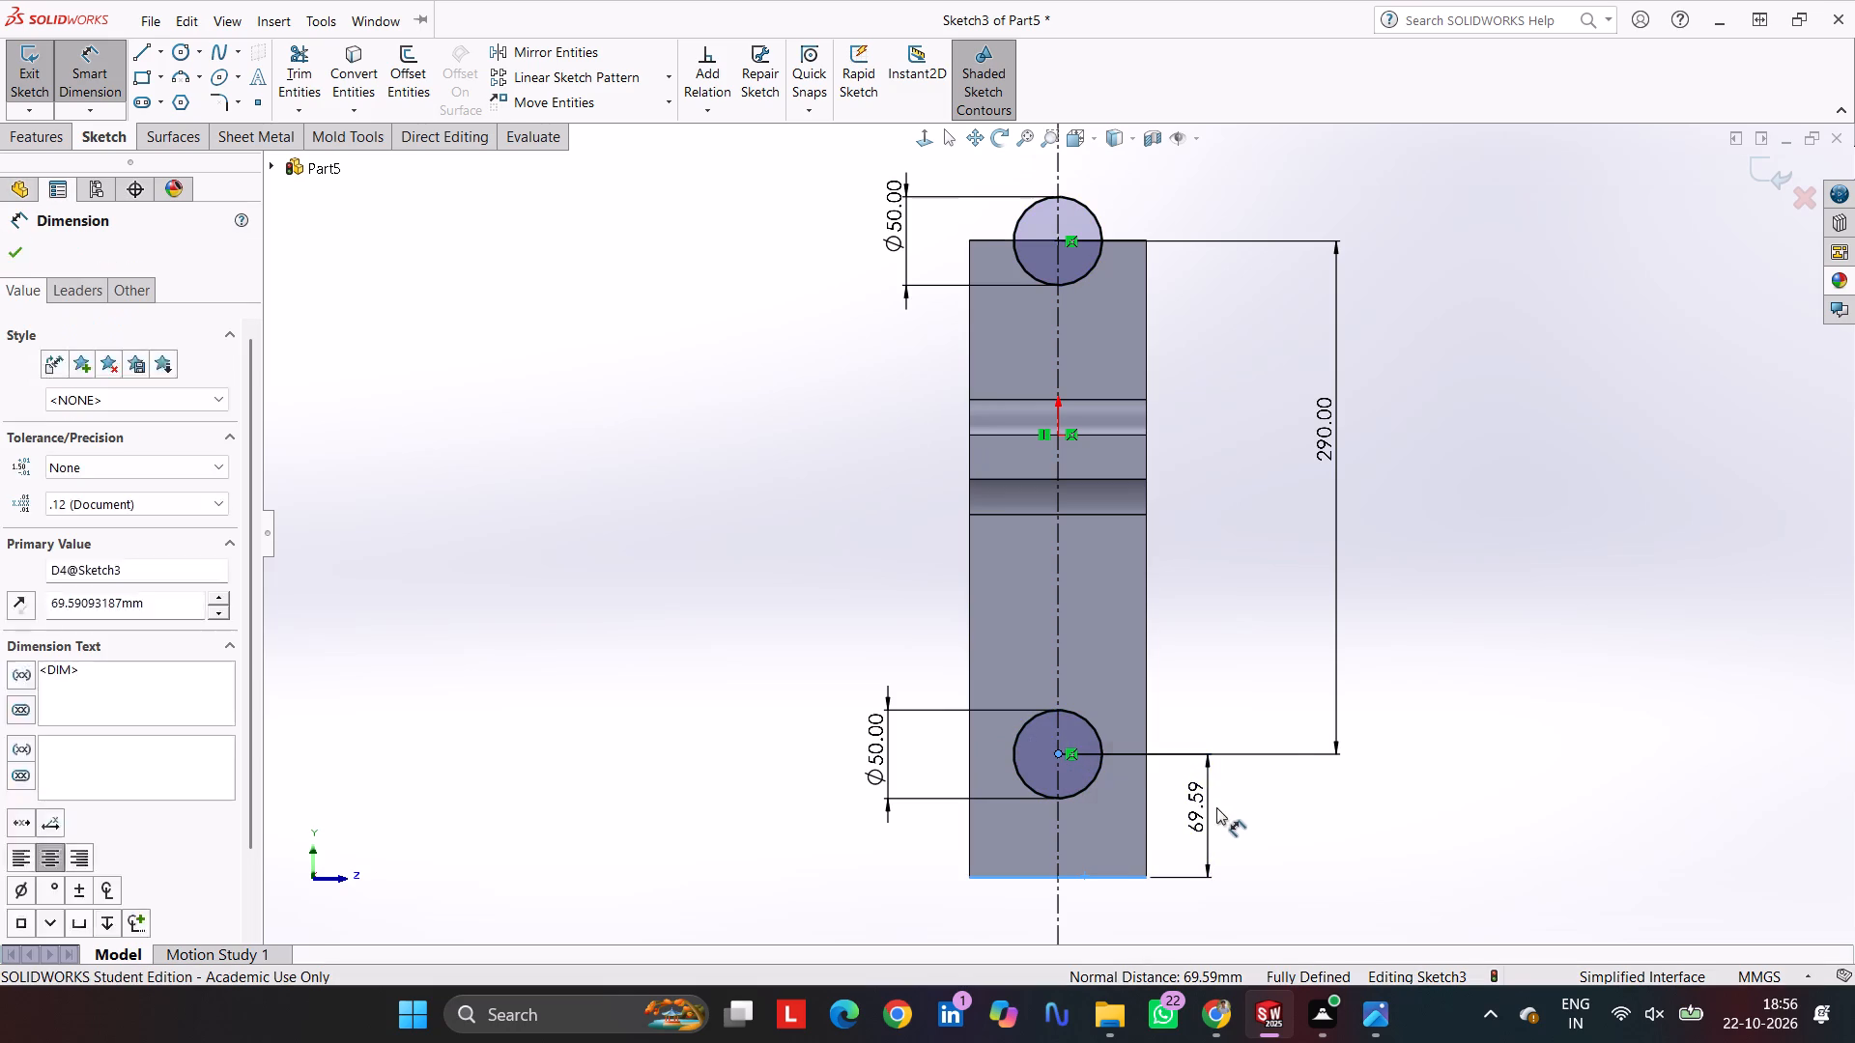
type("35")
key("Return")
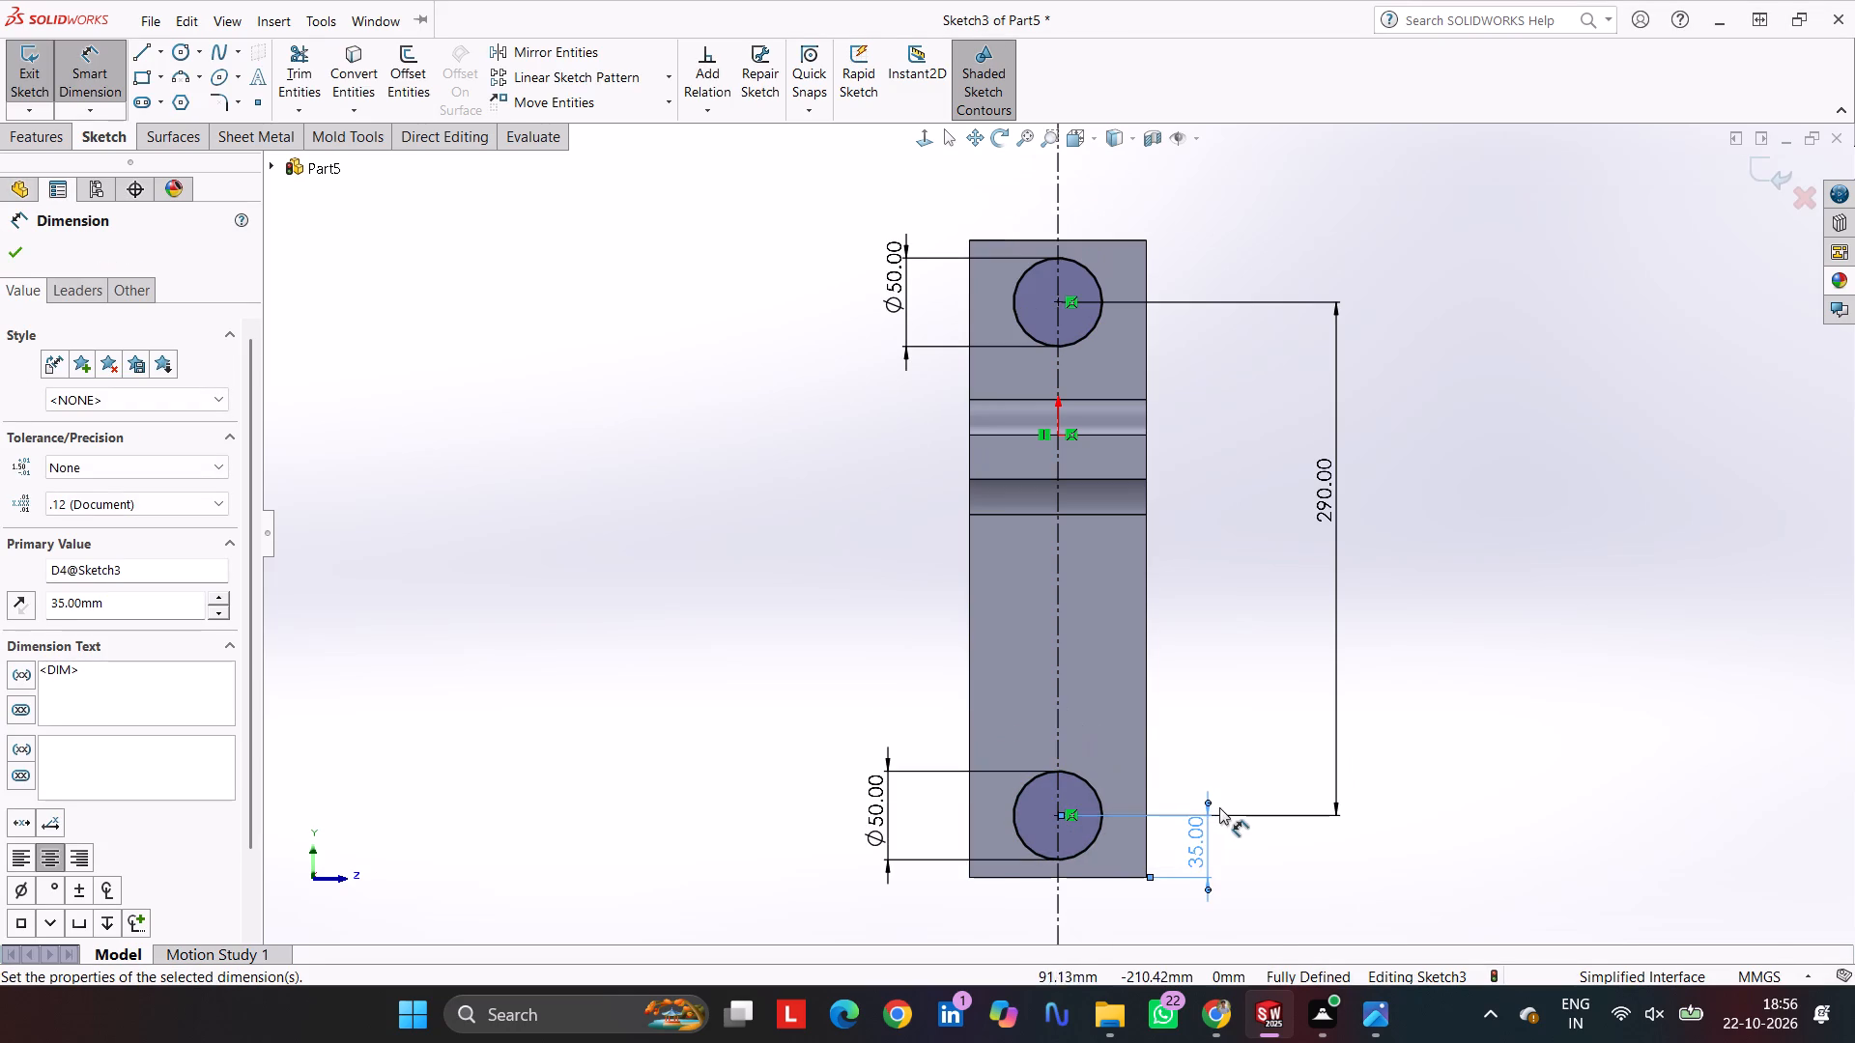
Extrude the two 50 mm circles as a Blind boss 5 mm deep from the upright's arm-side face.
left_click(21, 140)
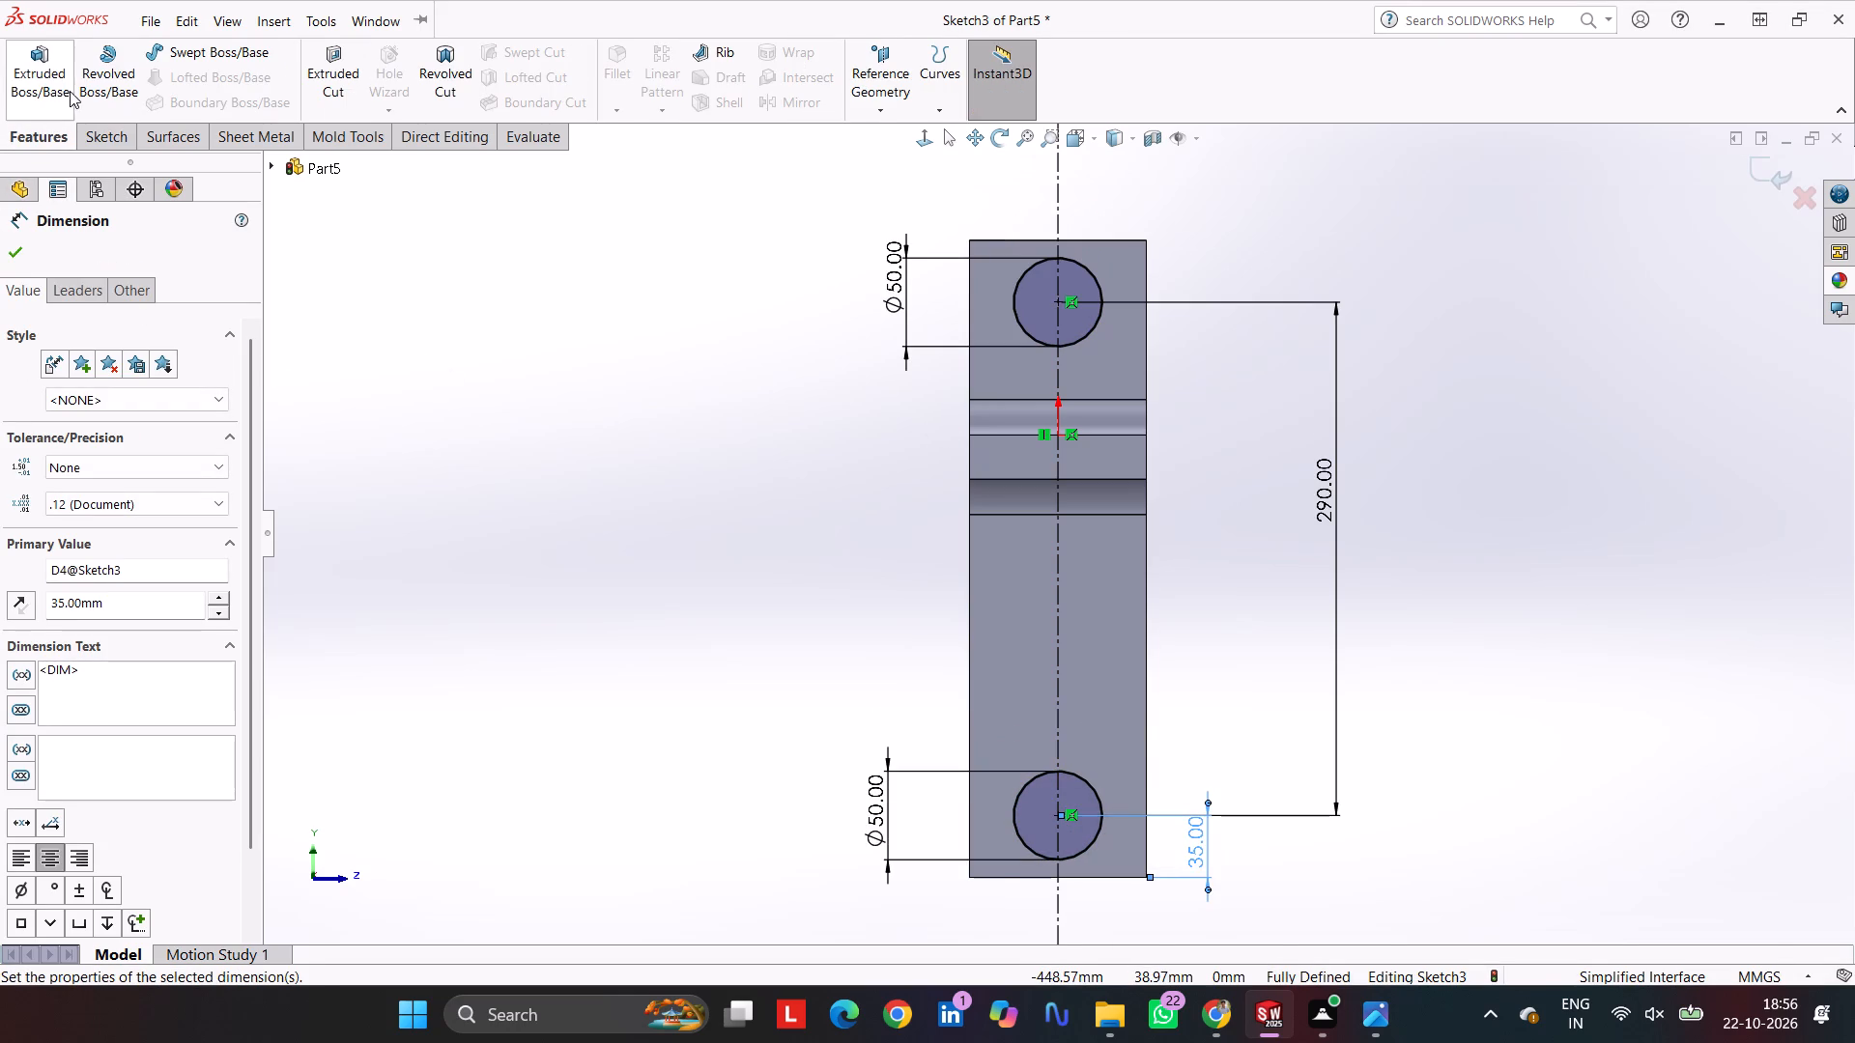
left_click(49, 71)
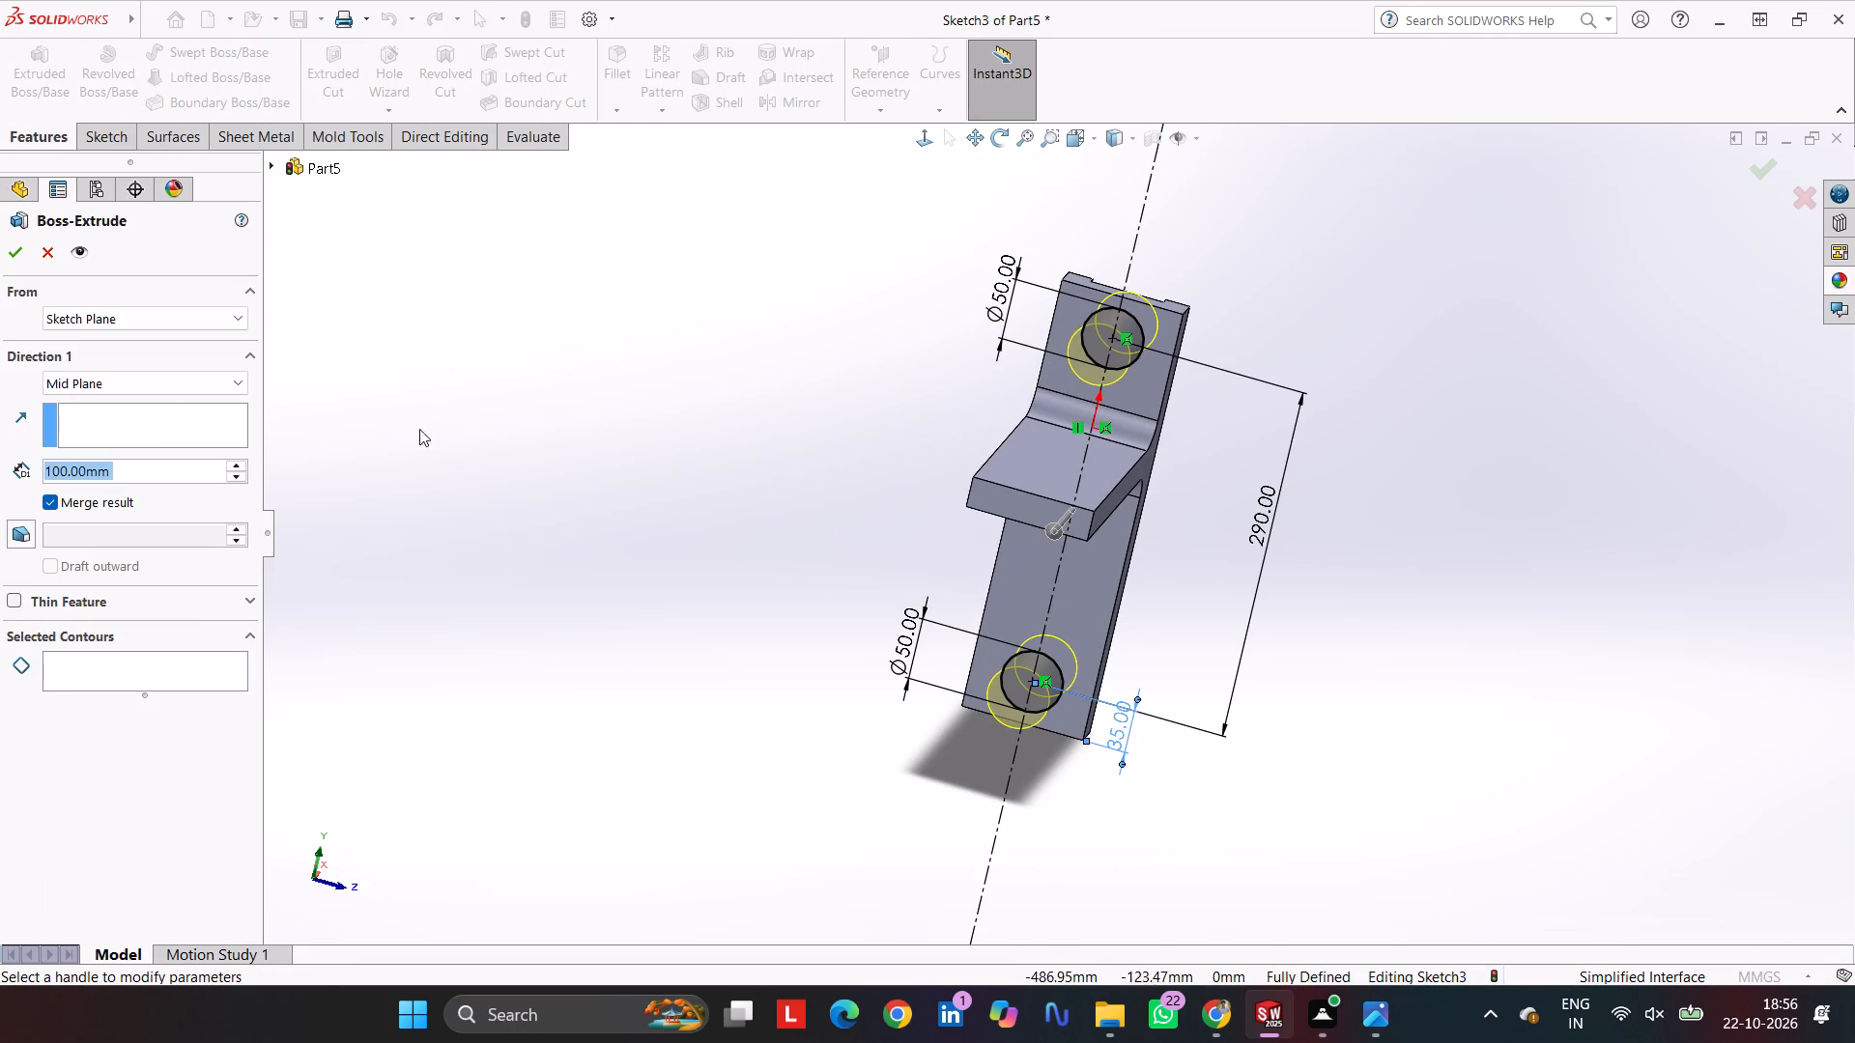
left_click(164, 377)
left_click(140, 401)
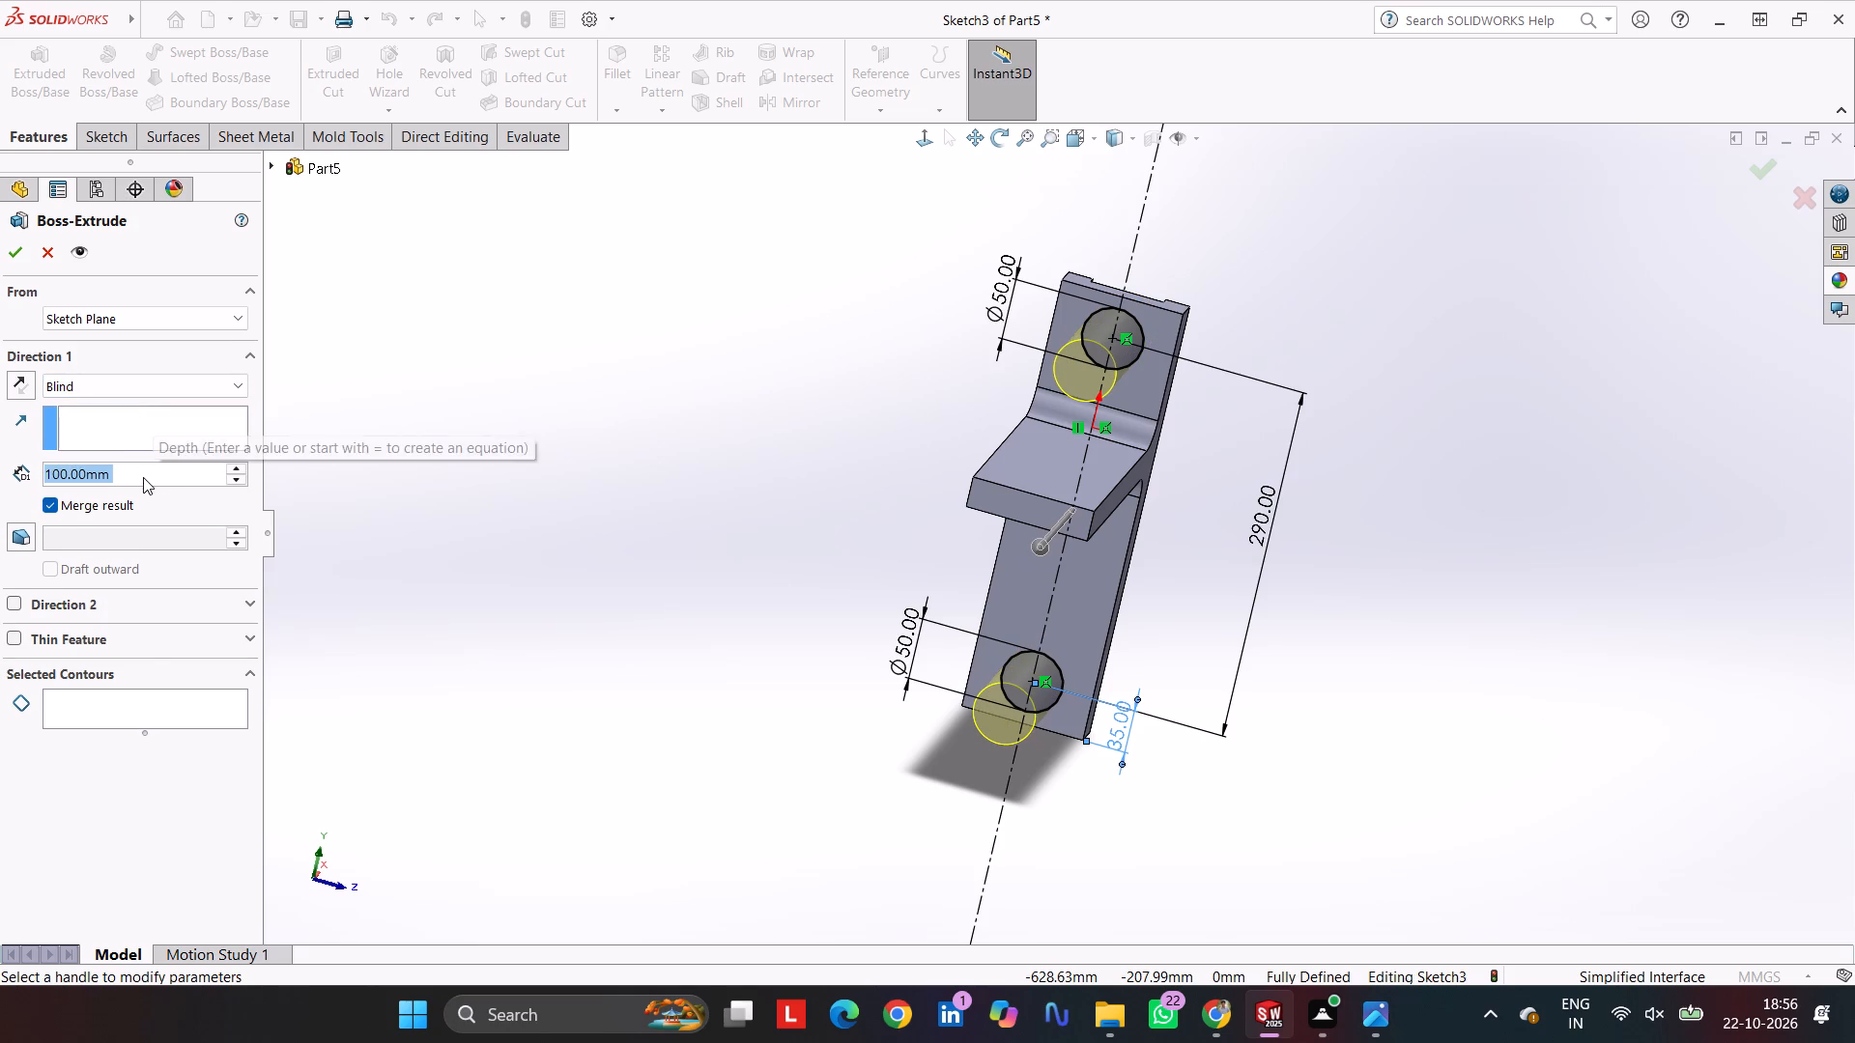
key("5")
key("Return")
key("Return")
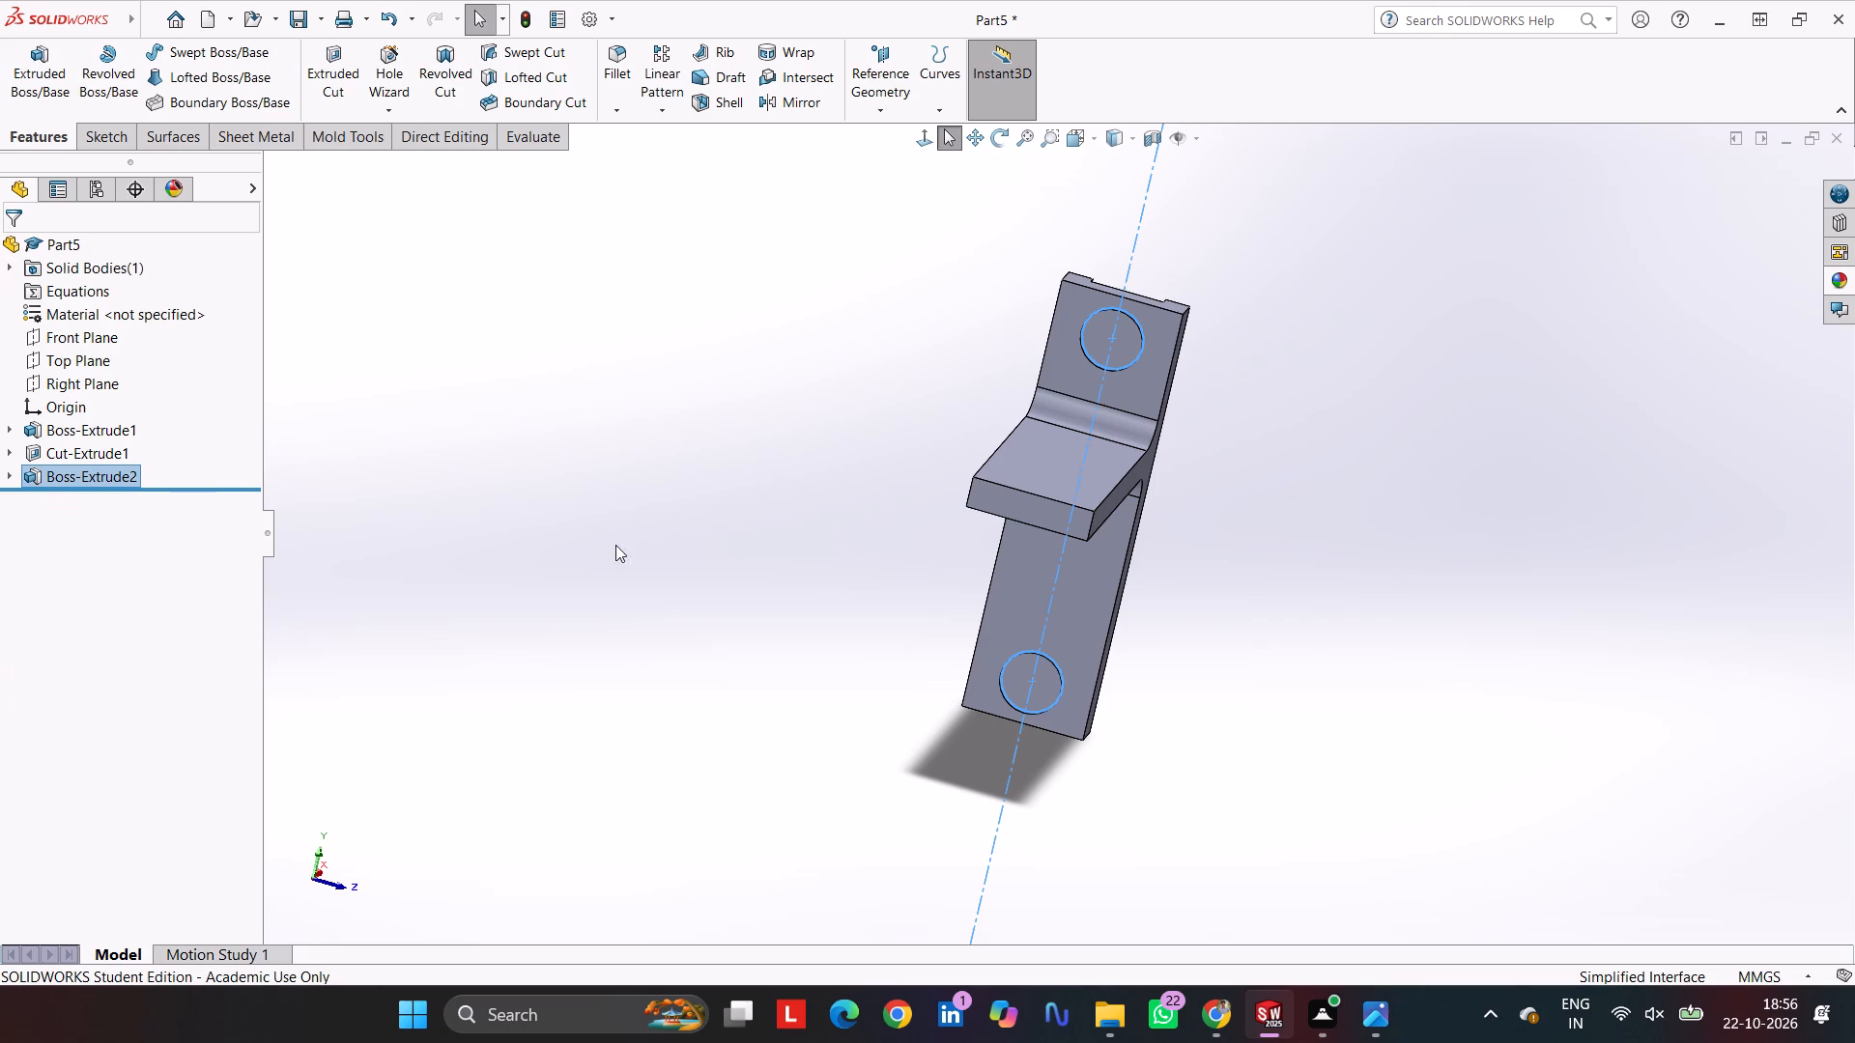
left_click(880, 465)
On the upper boss's face, sketch circles about 23 mm and 21 mm in diameter, concentric with the upper and lower bosses respectively.
left_click(1115, 331)
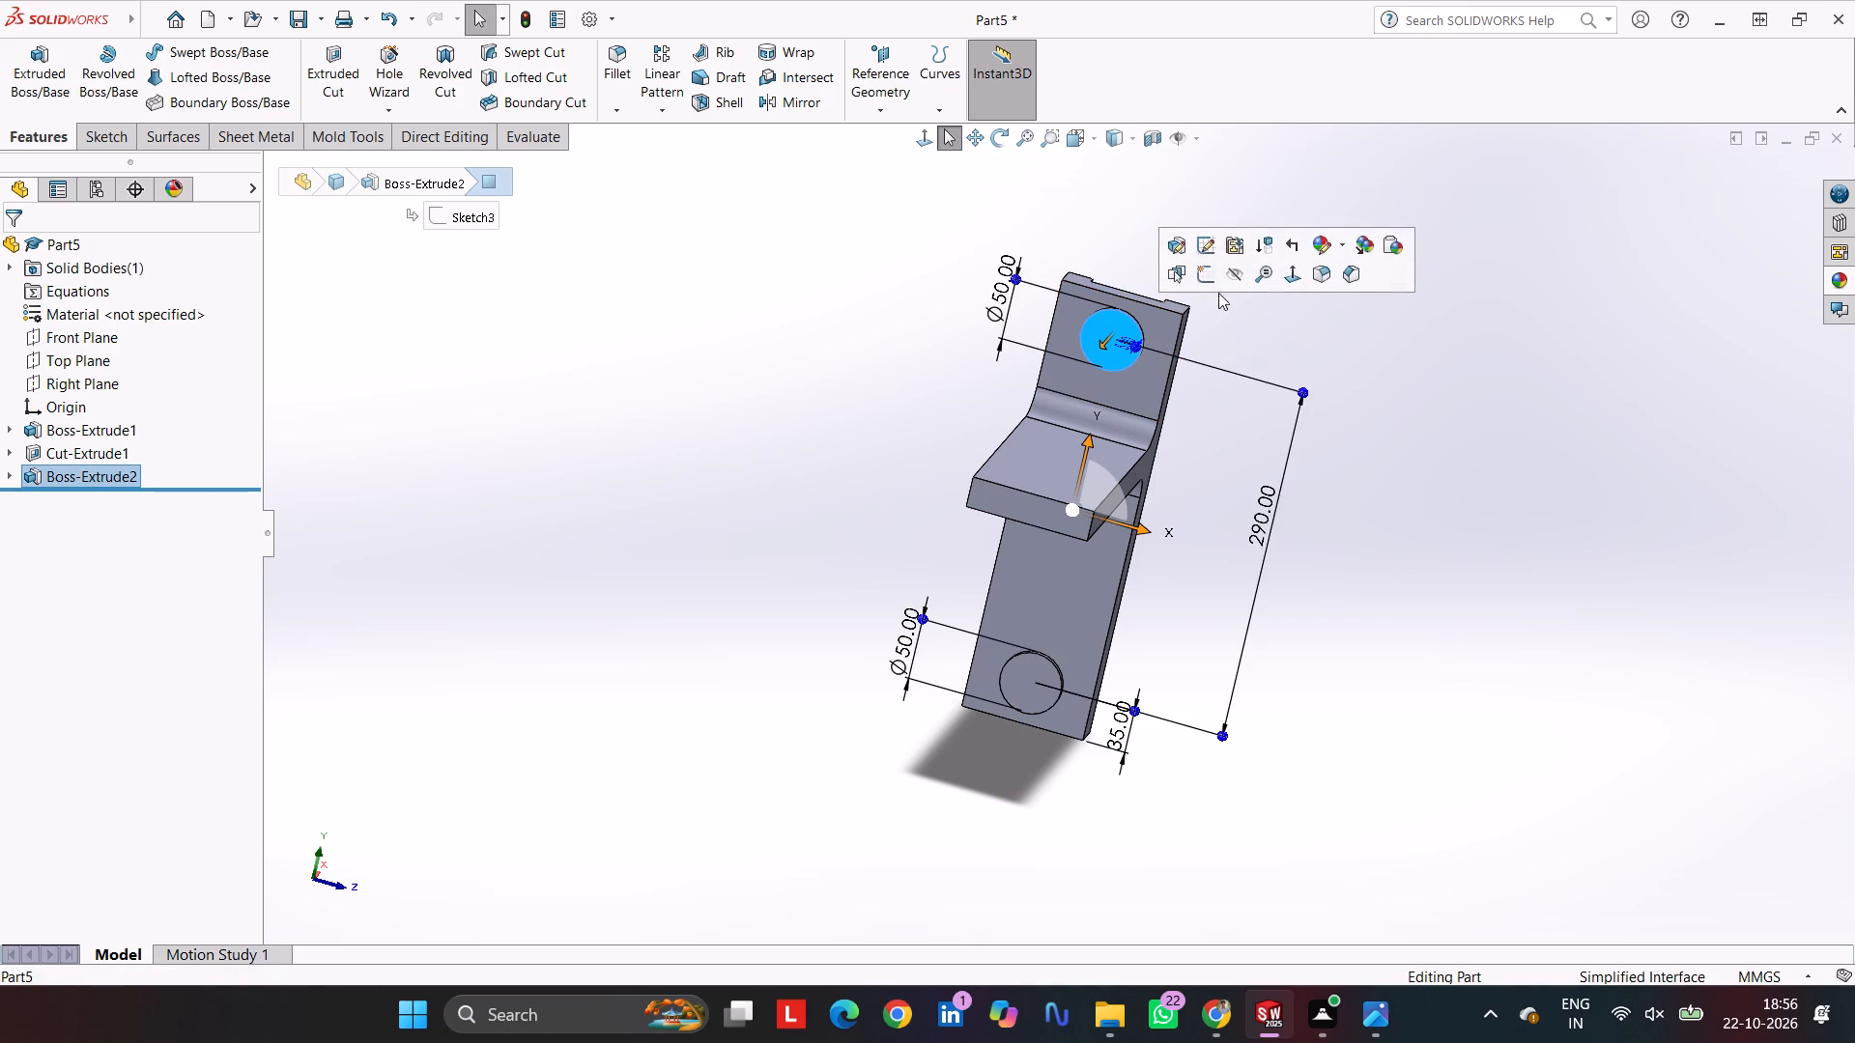
left_click(1204, 282)
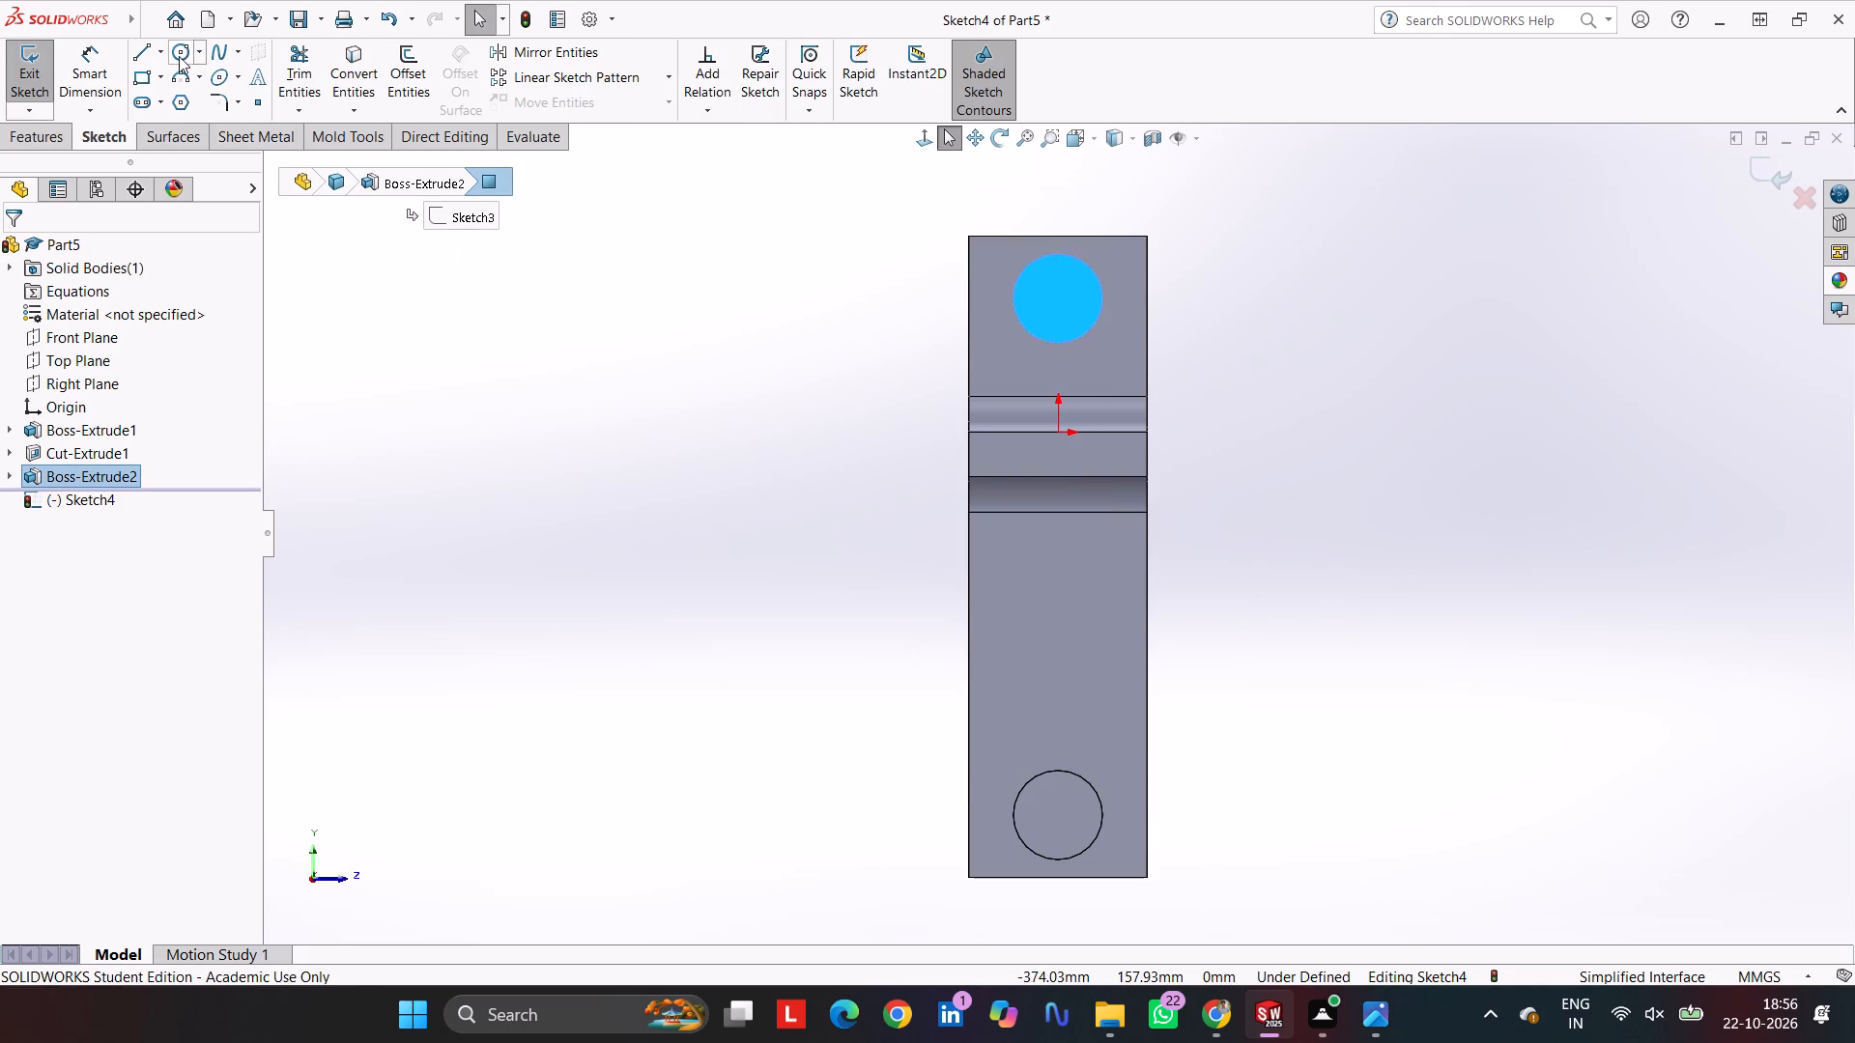
left_click(185, 49)
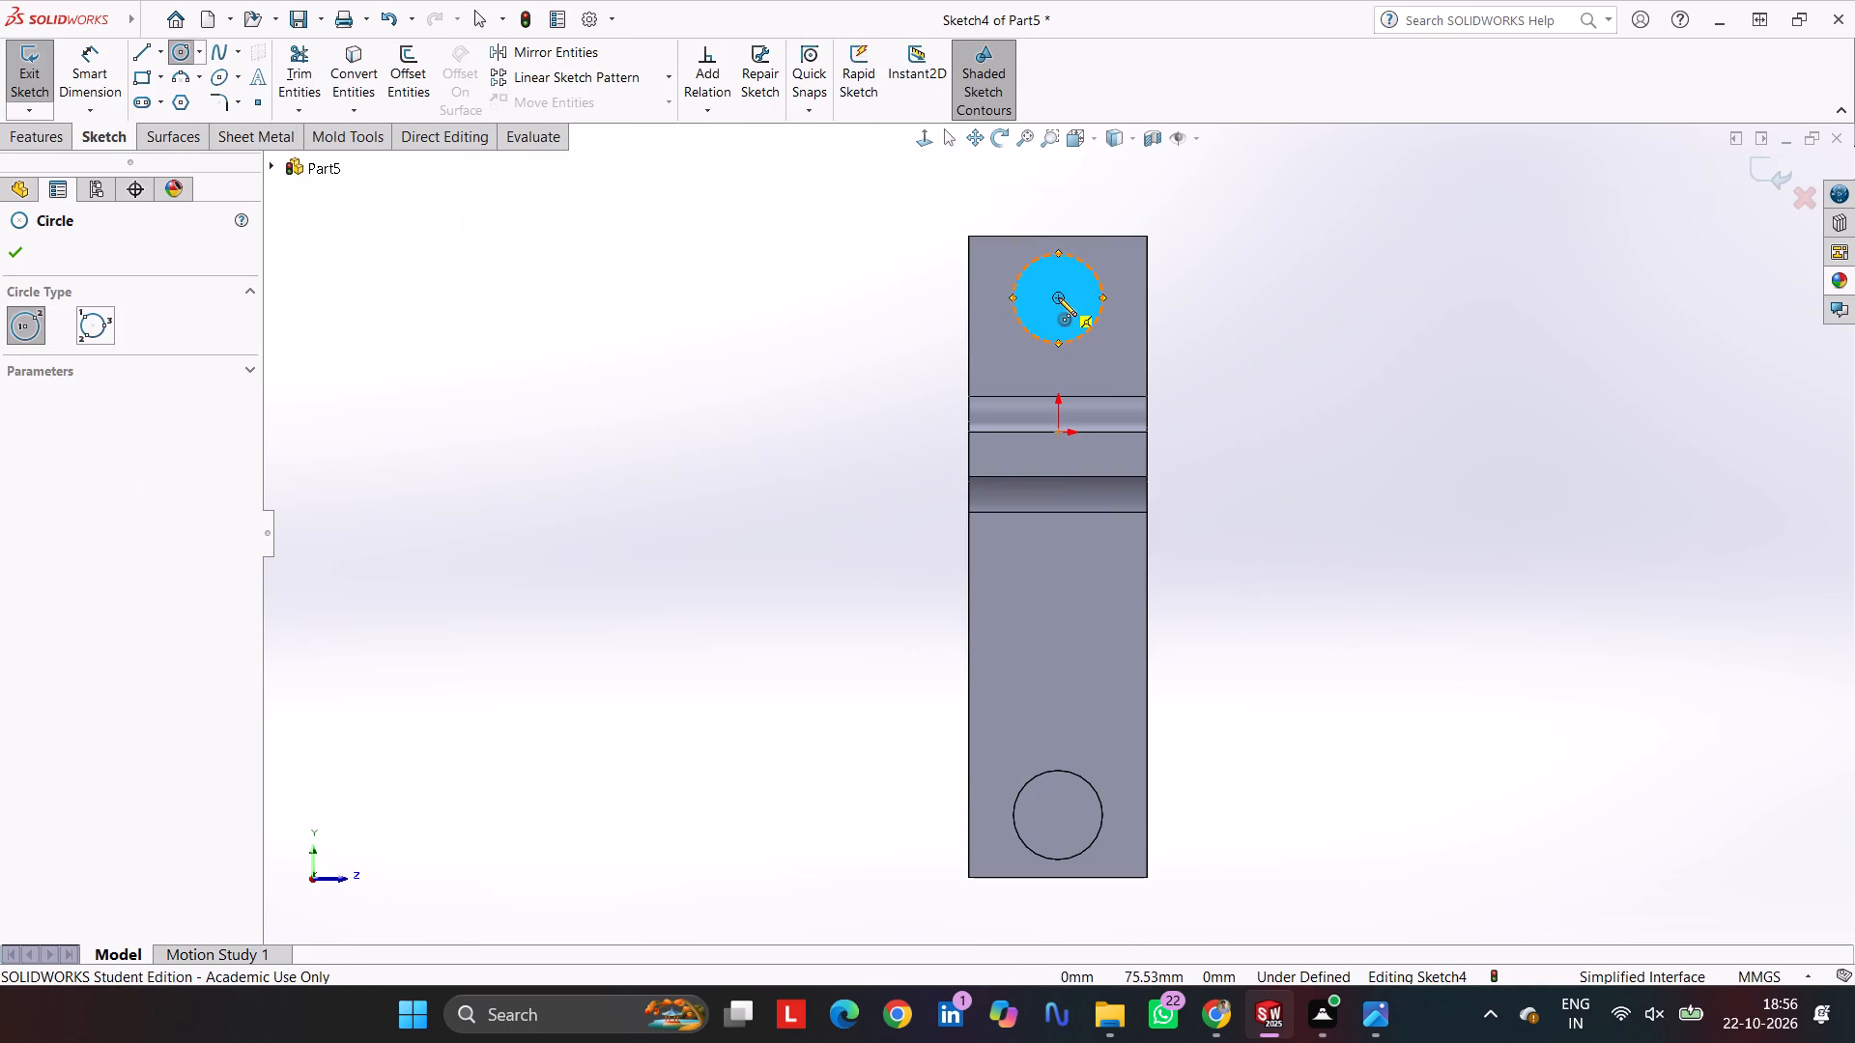
left_click(1058, 297)
left_click(1046, 316)
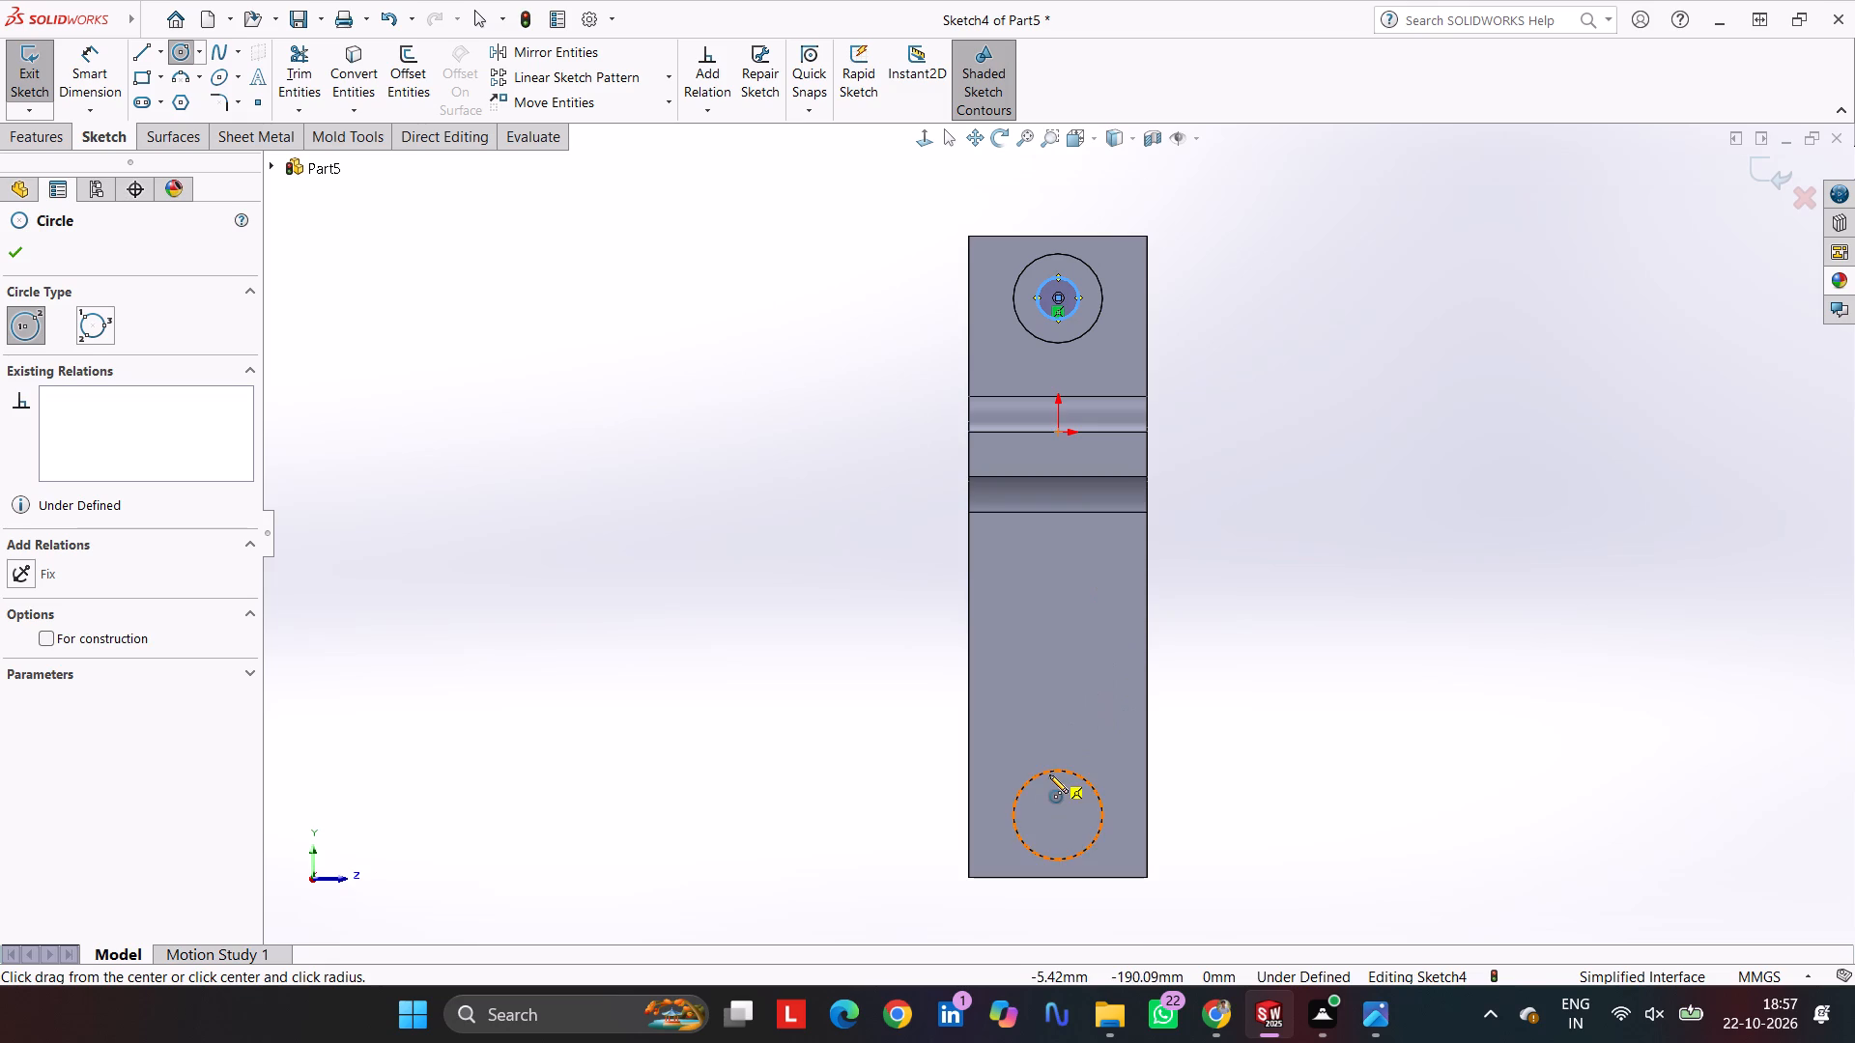
left_click(1058, 813)
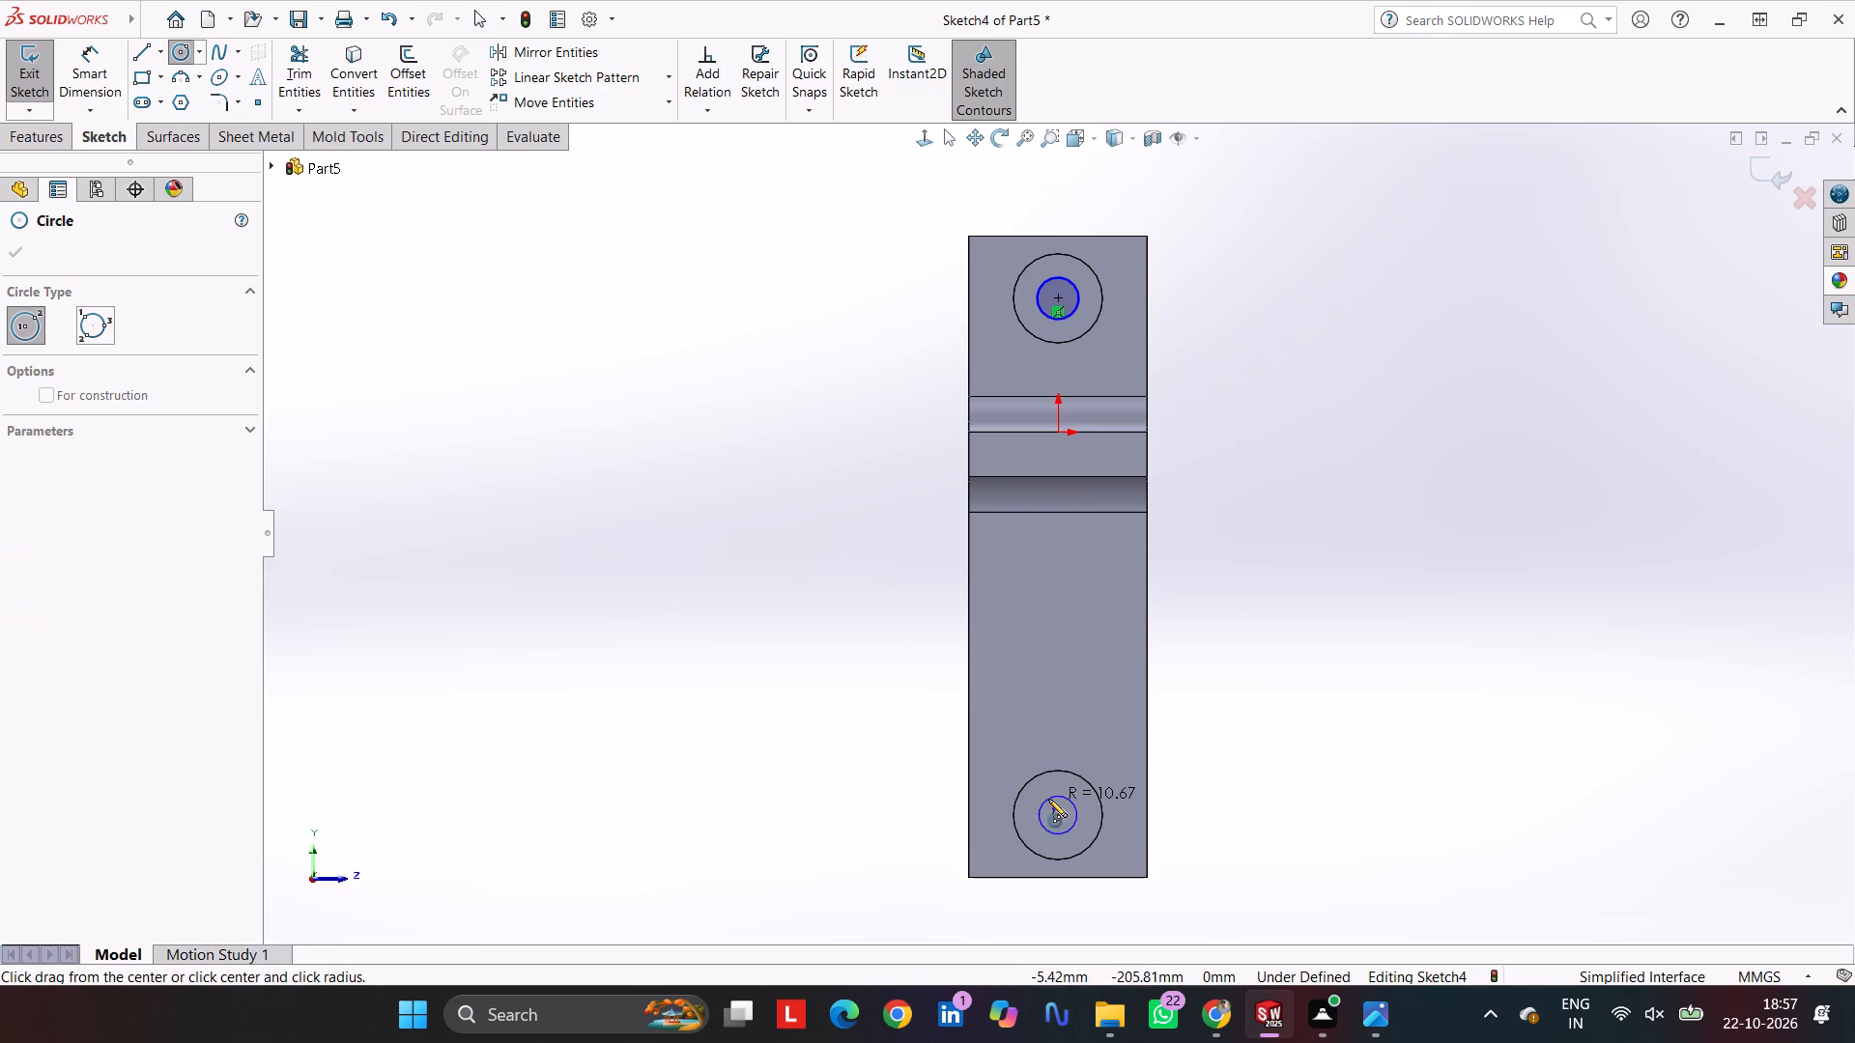
left_click(1048, 799)
Dimension the inner circle on the upper boss to a 20 mm diameter.
left_click(98, 42)
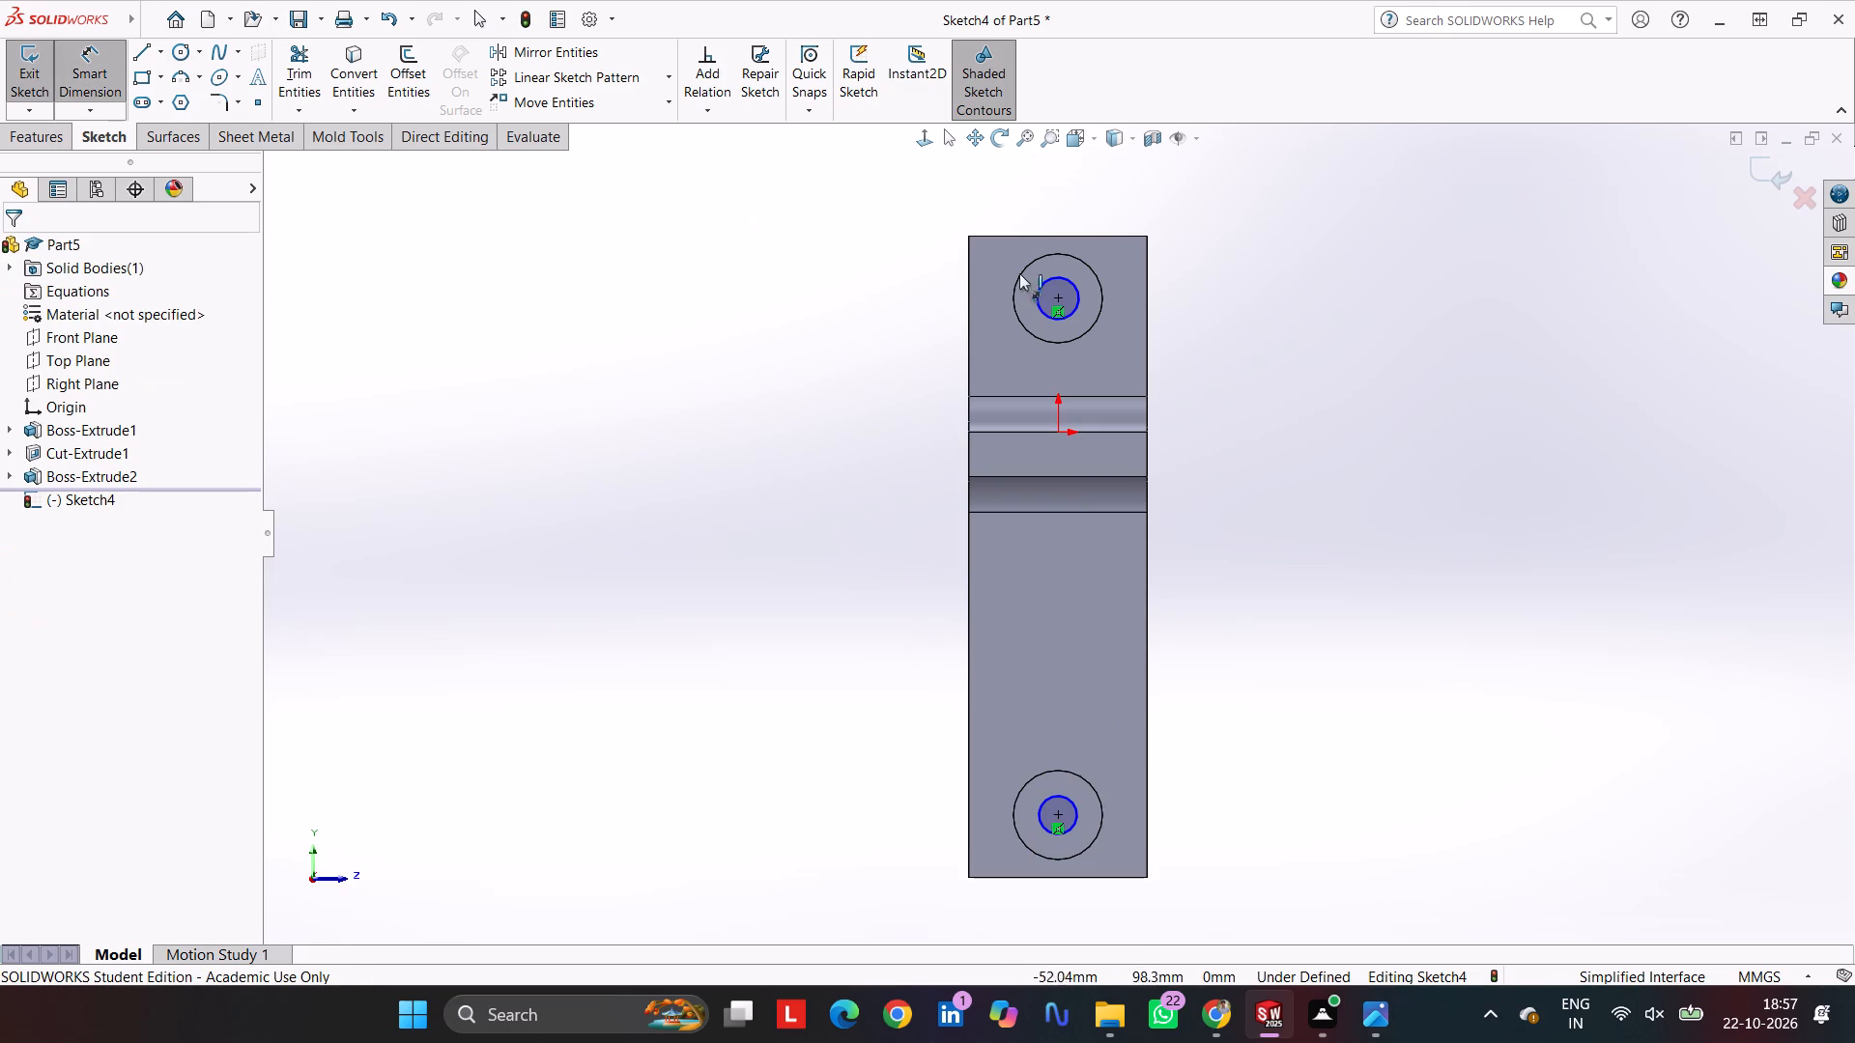
left_click(1063, 282)
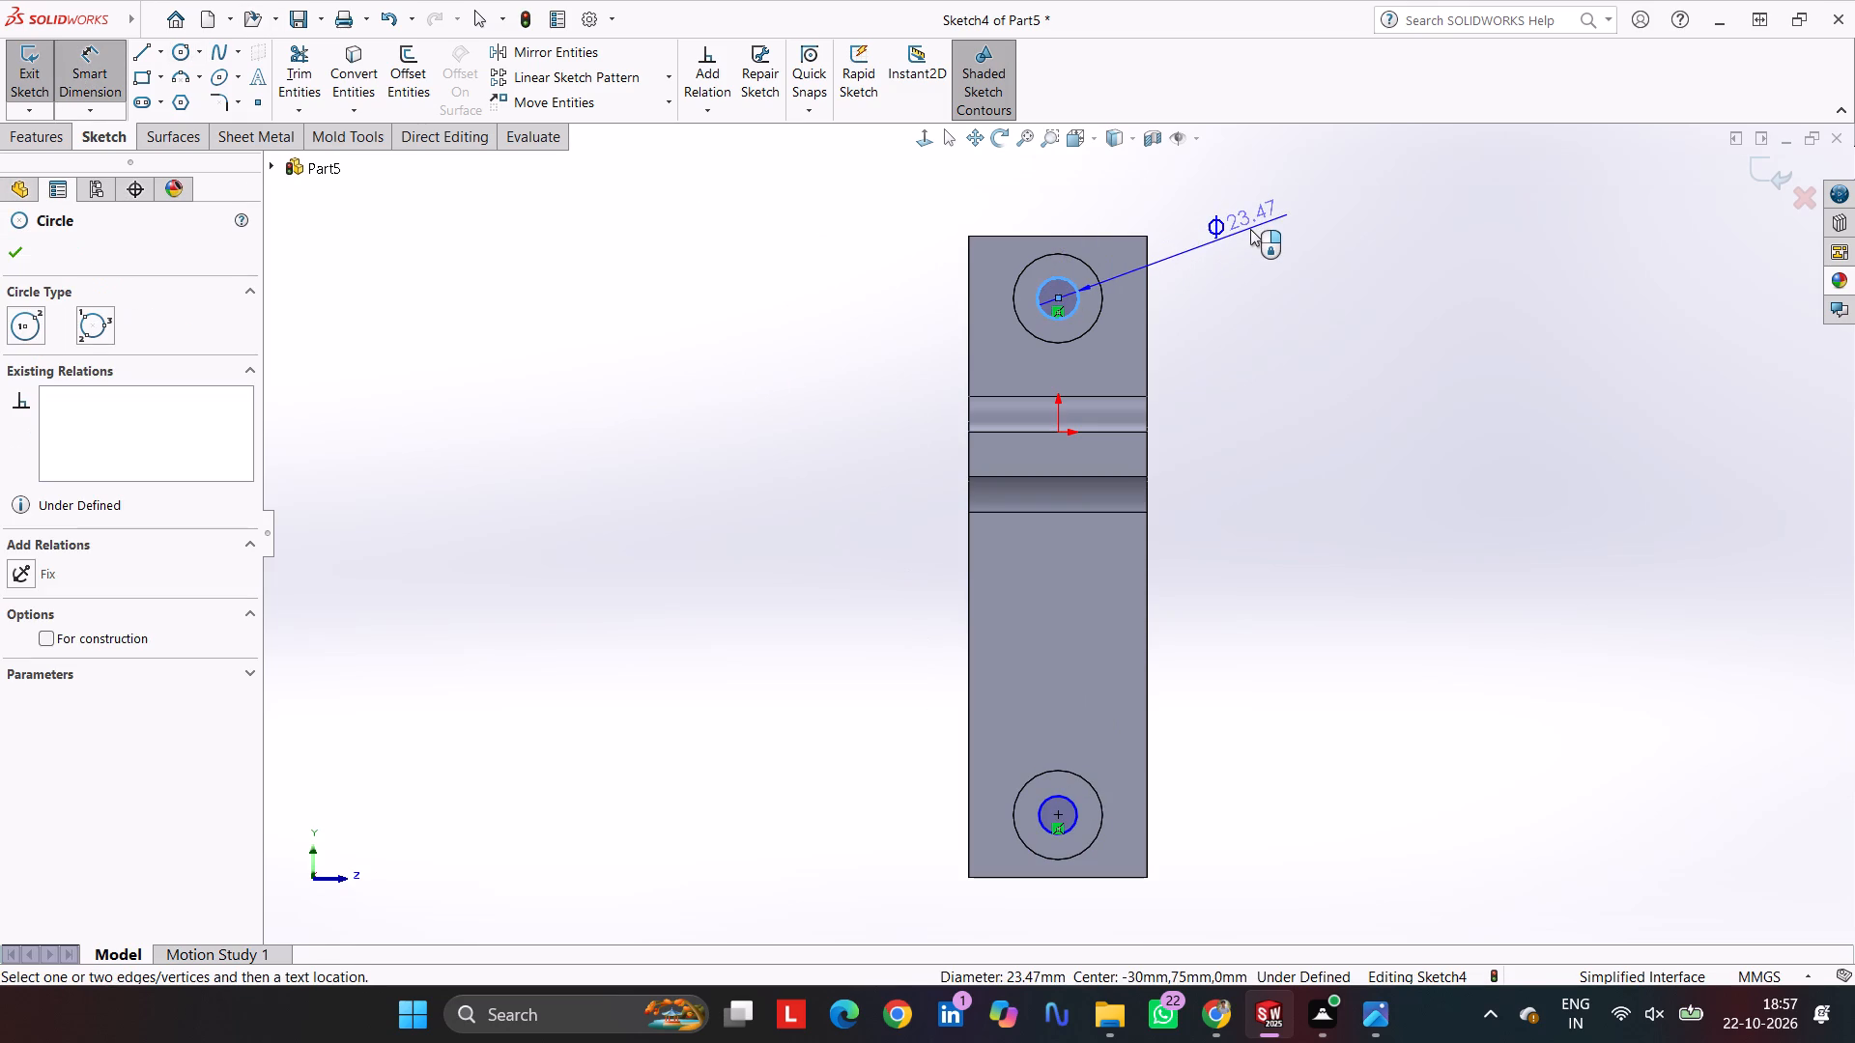
left_click(1250, 229)
type("20")
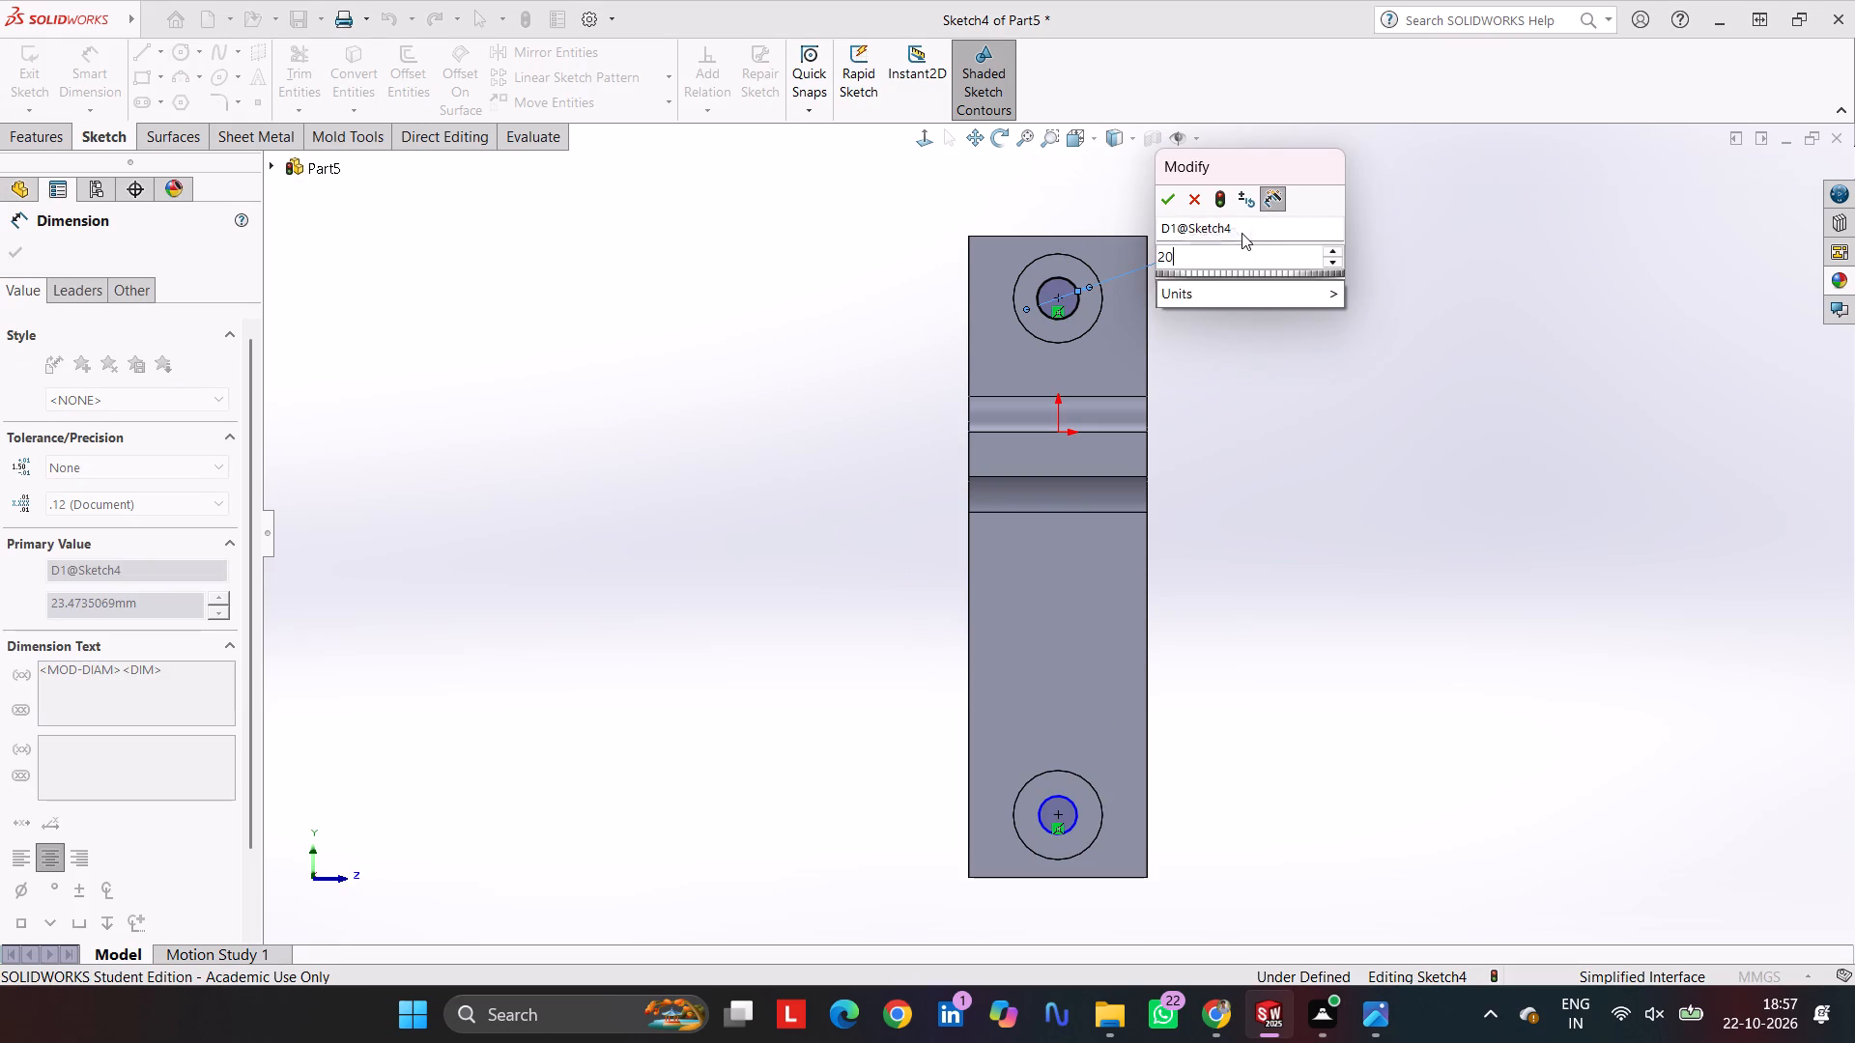
key("Return")
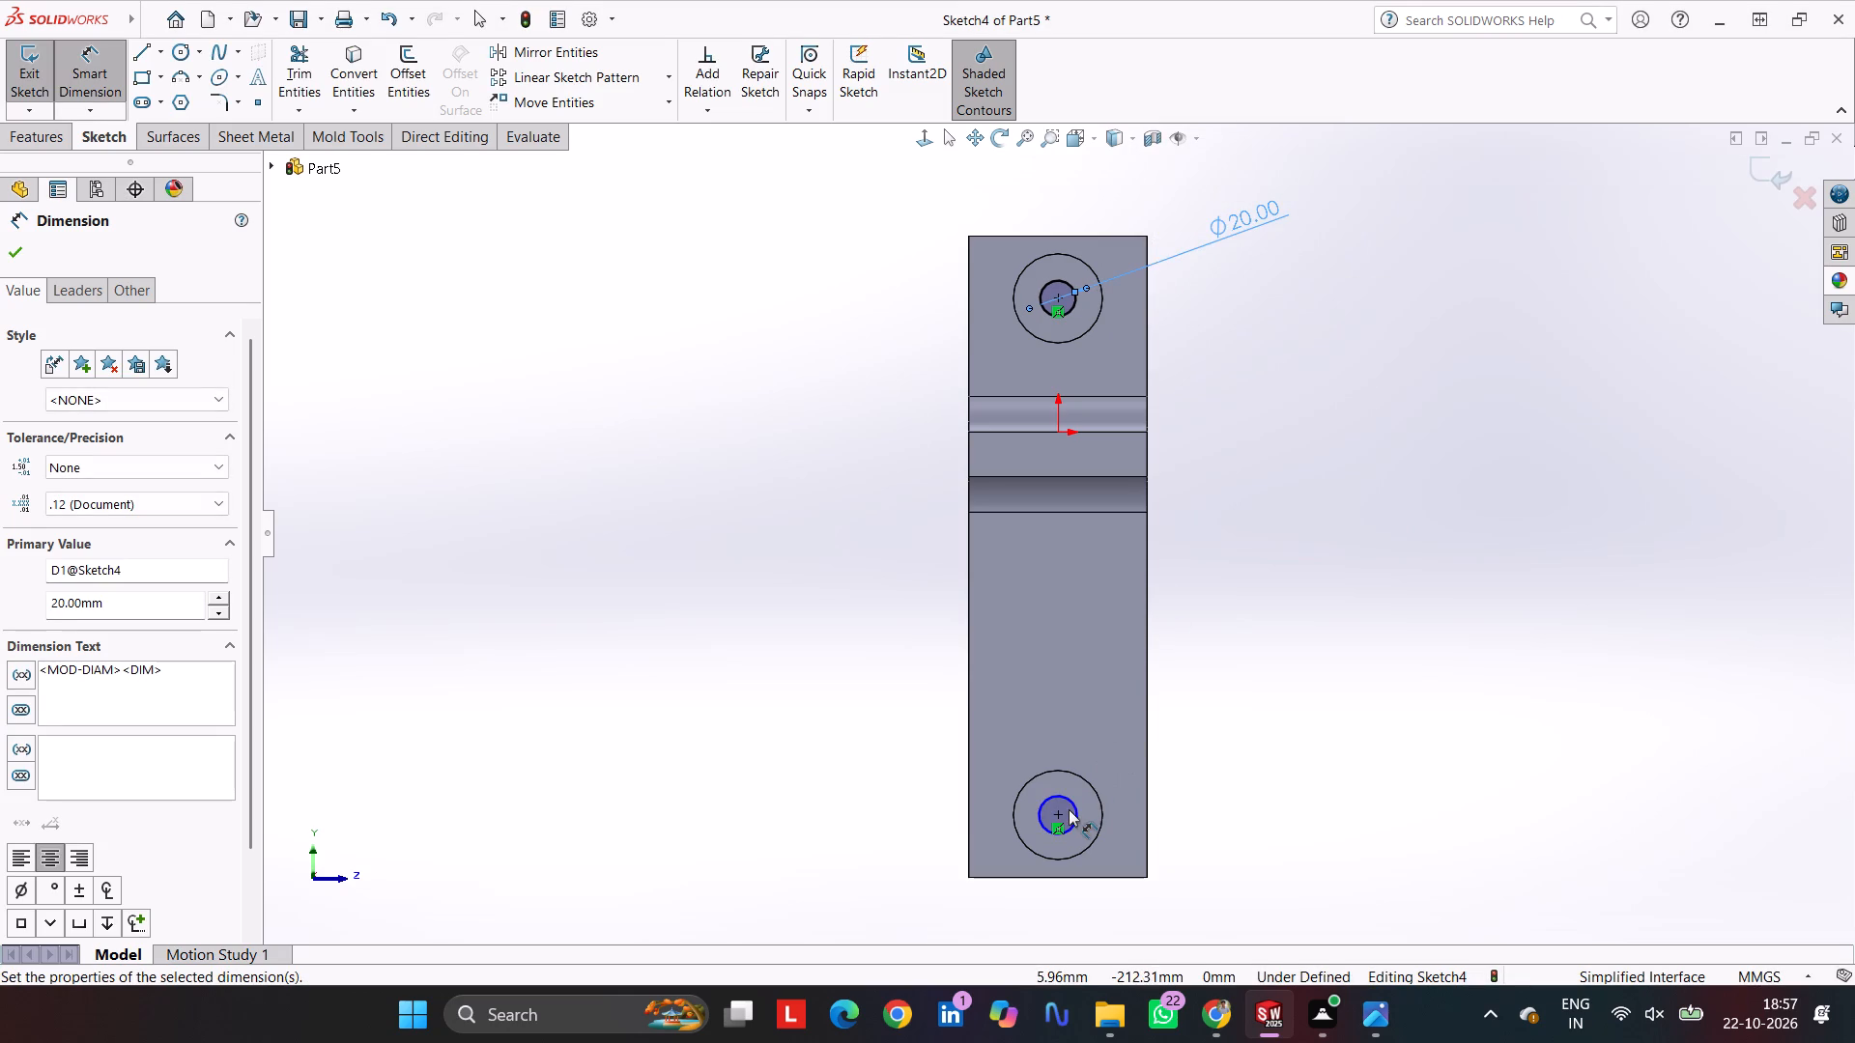
Dimension the inner circle on the lower boss to a 20 mm diameter.
left_click(1077, 804)
left_click(1251, 765)
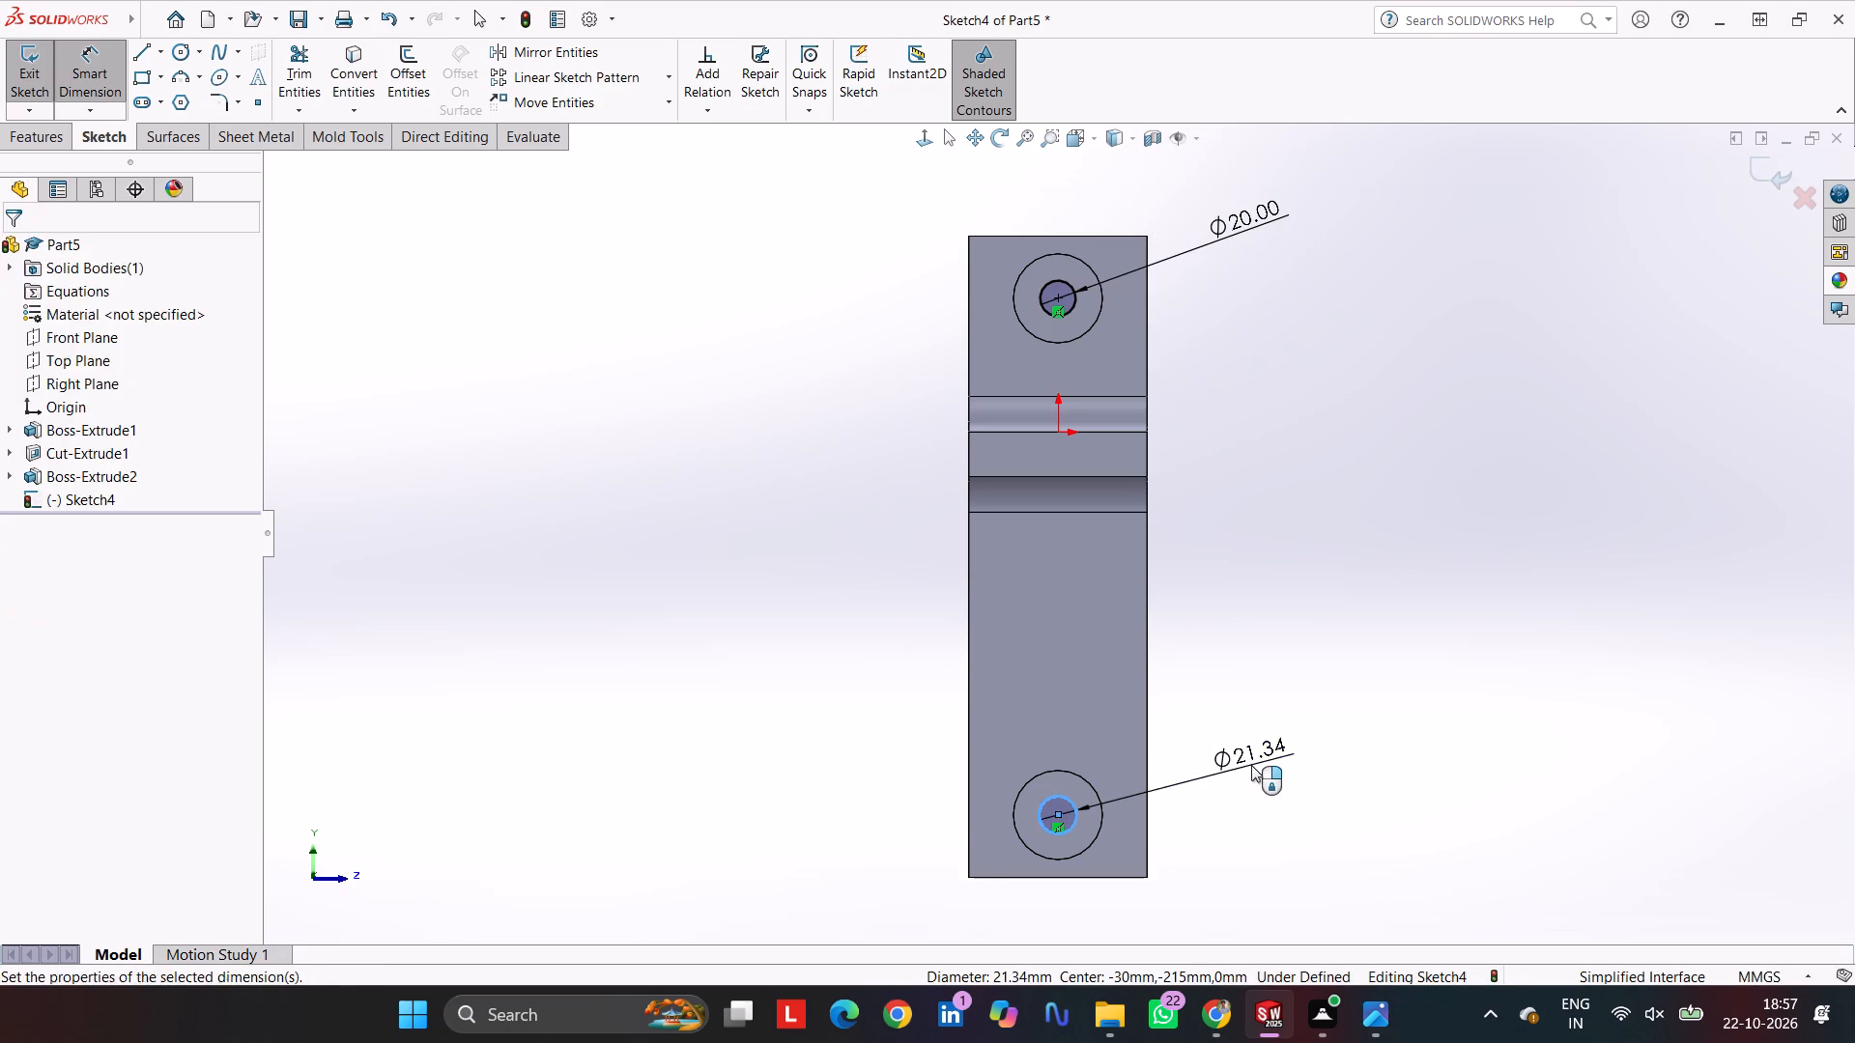
key("2")
key("0")
key("Return")
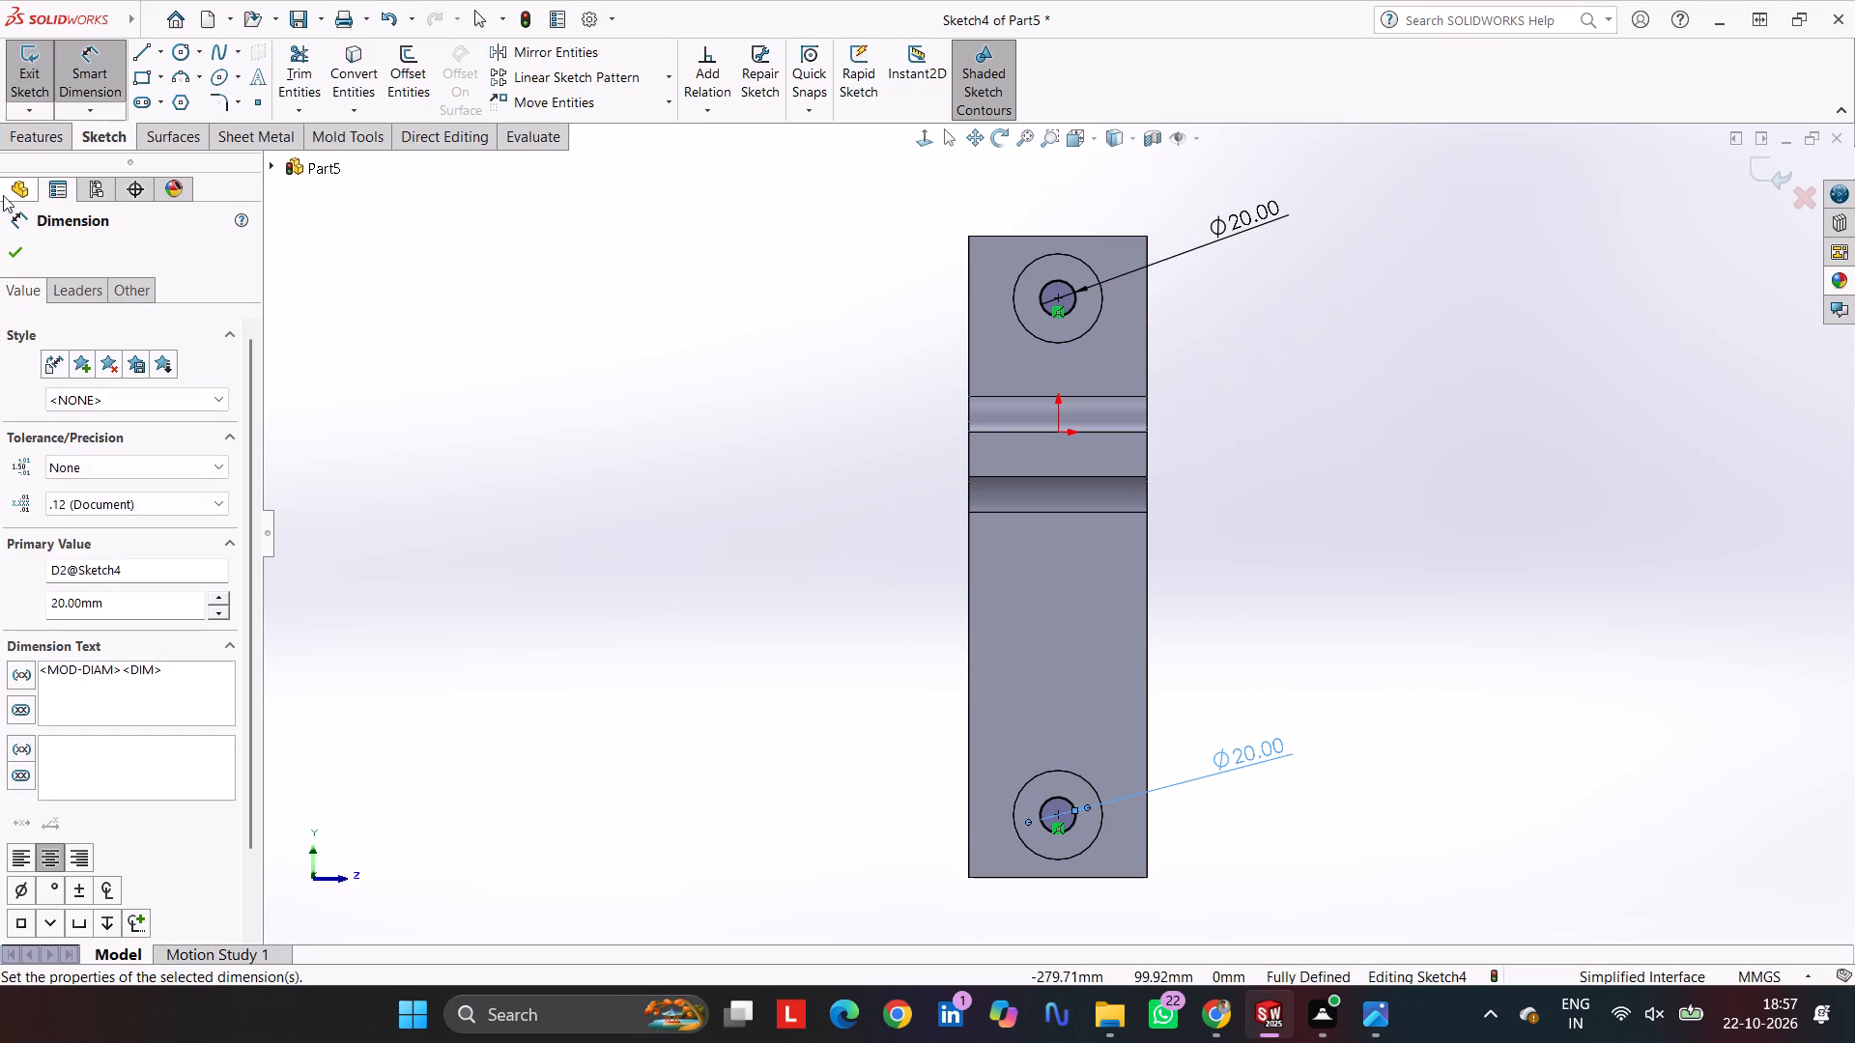
Cut the two 20 mm circles Through All to make holes through the bosses and the upright.
left_click(8, 136)
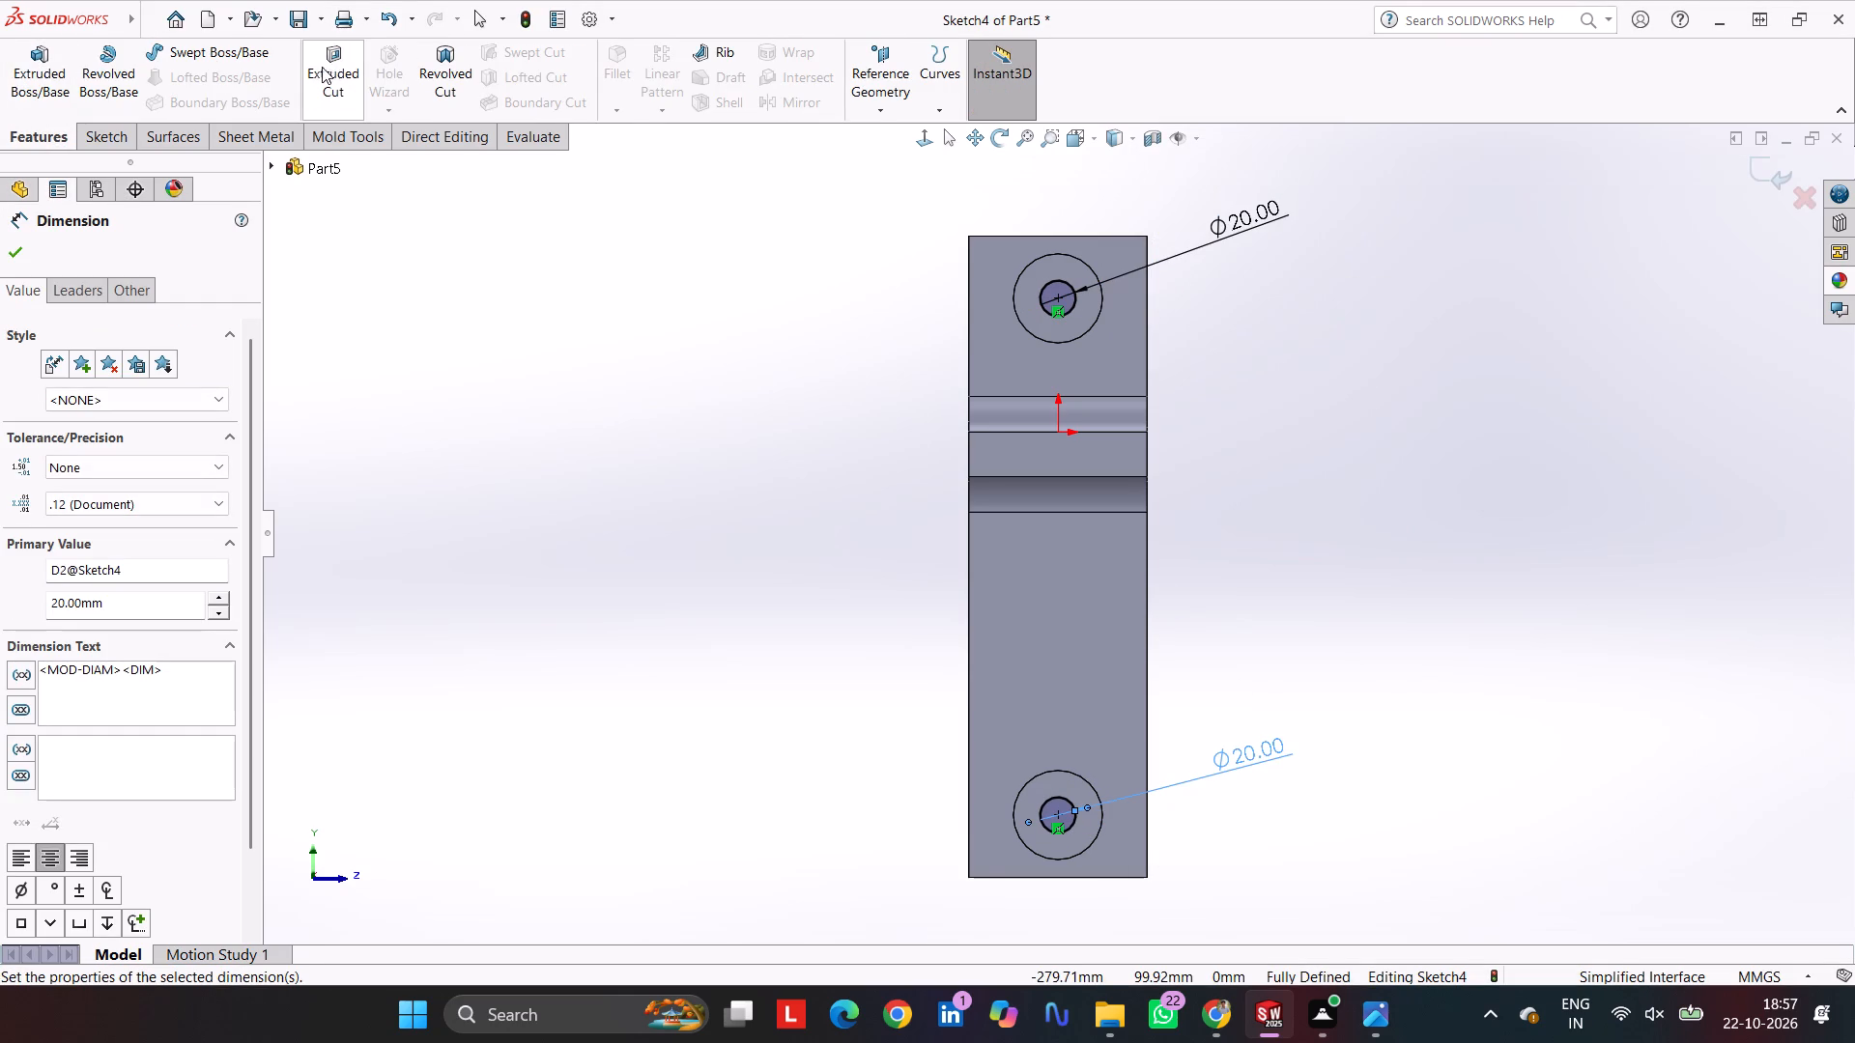
left_click(321, 67)
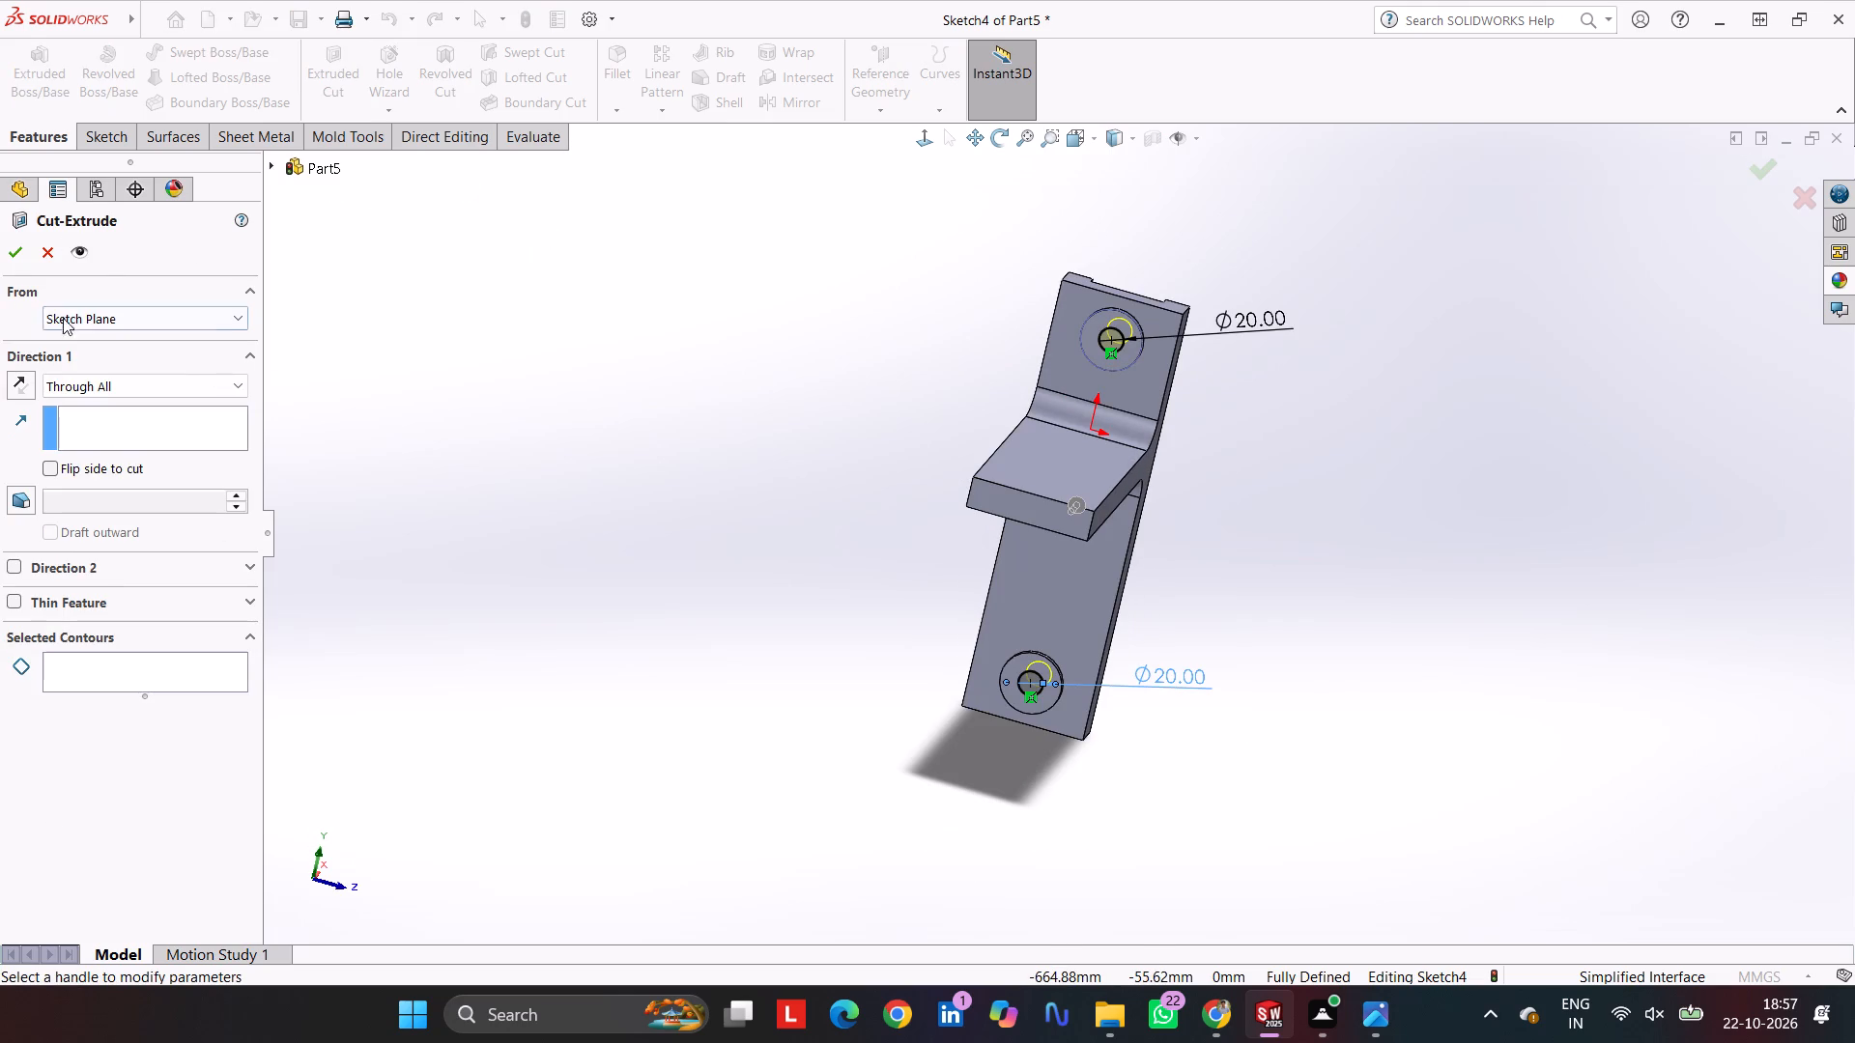
left_click(18, 258)
left_click(686, 352)
left_click(705, 341)
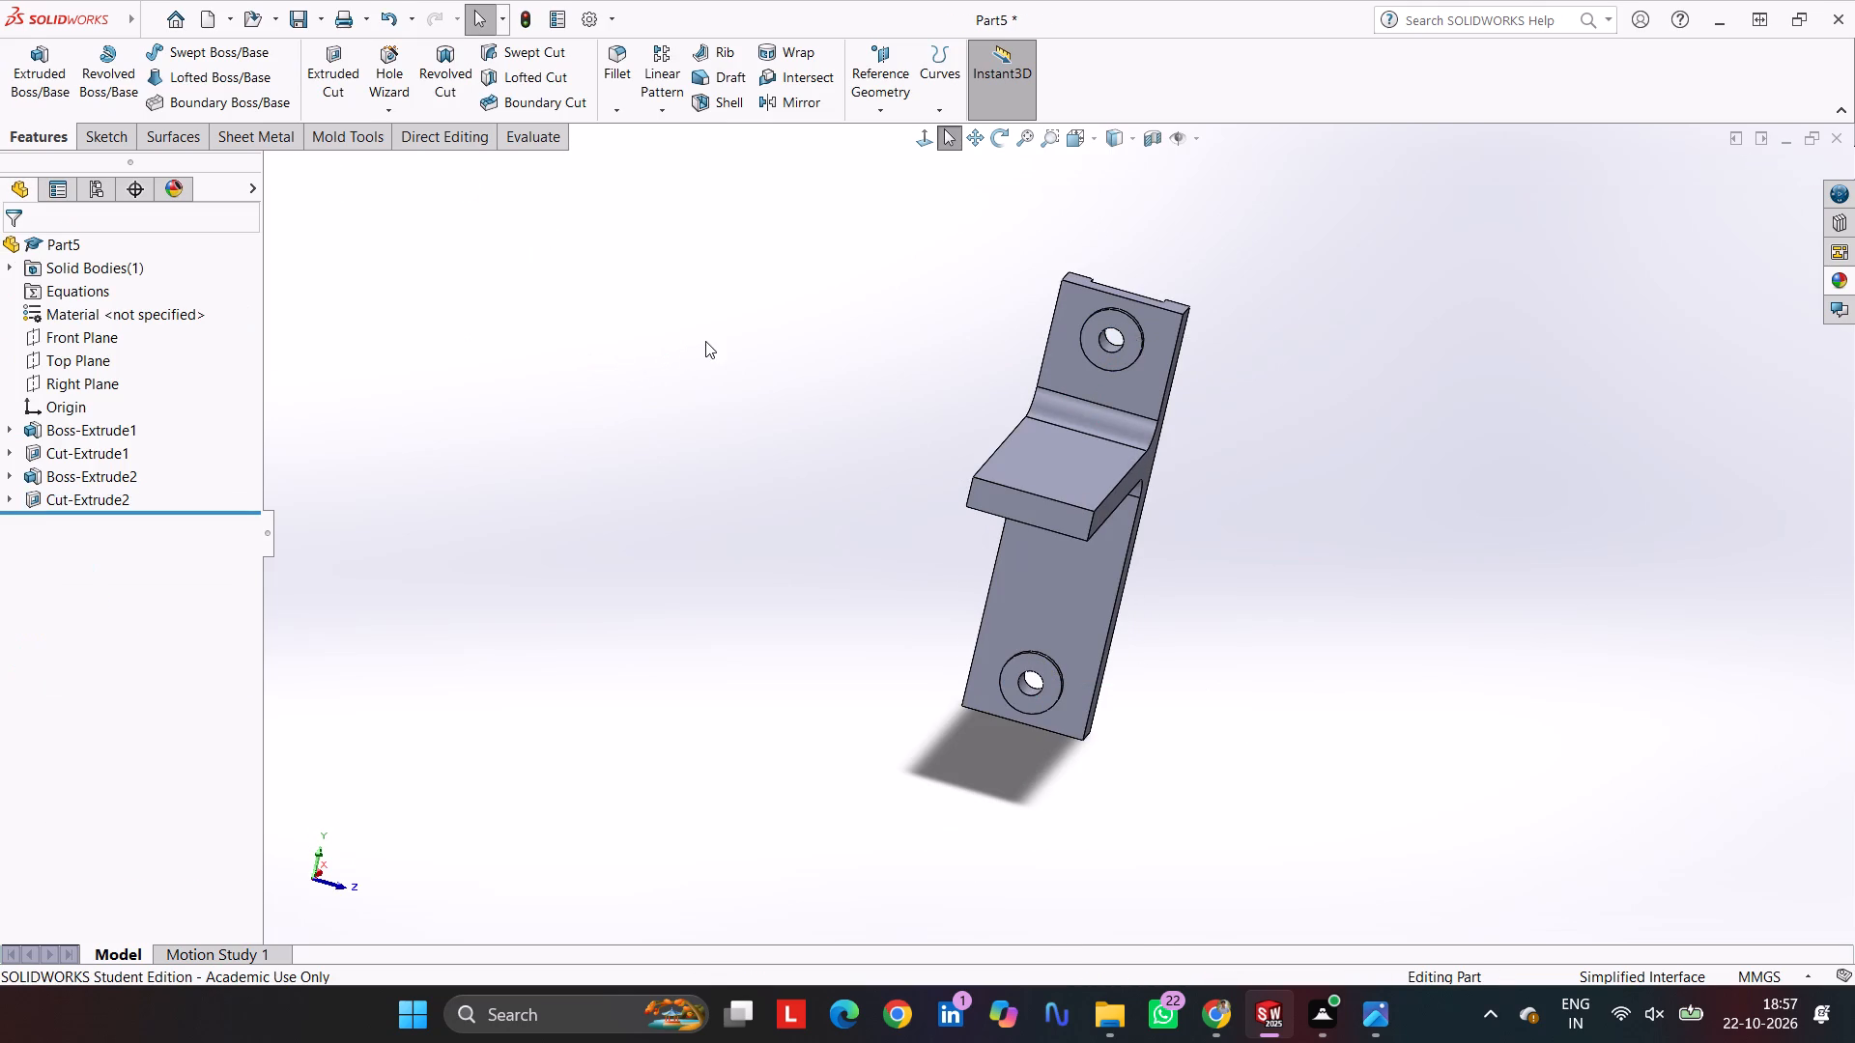
On the Front Plane, sketch a large circle over the arm, centred about 147 mm from the upright's back and 7 mm below the arm's top edge.
middle_click_drag(770, 338, 721, 235)
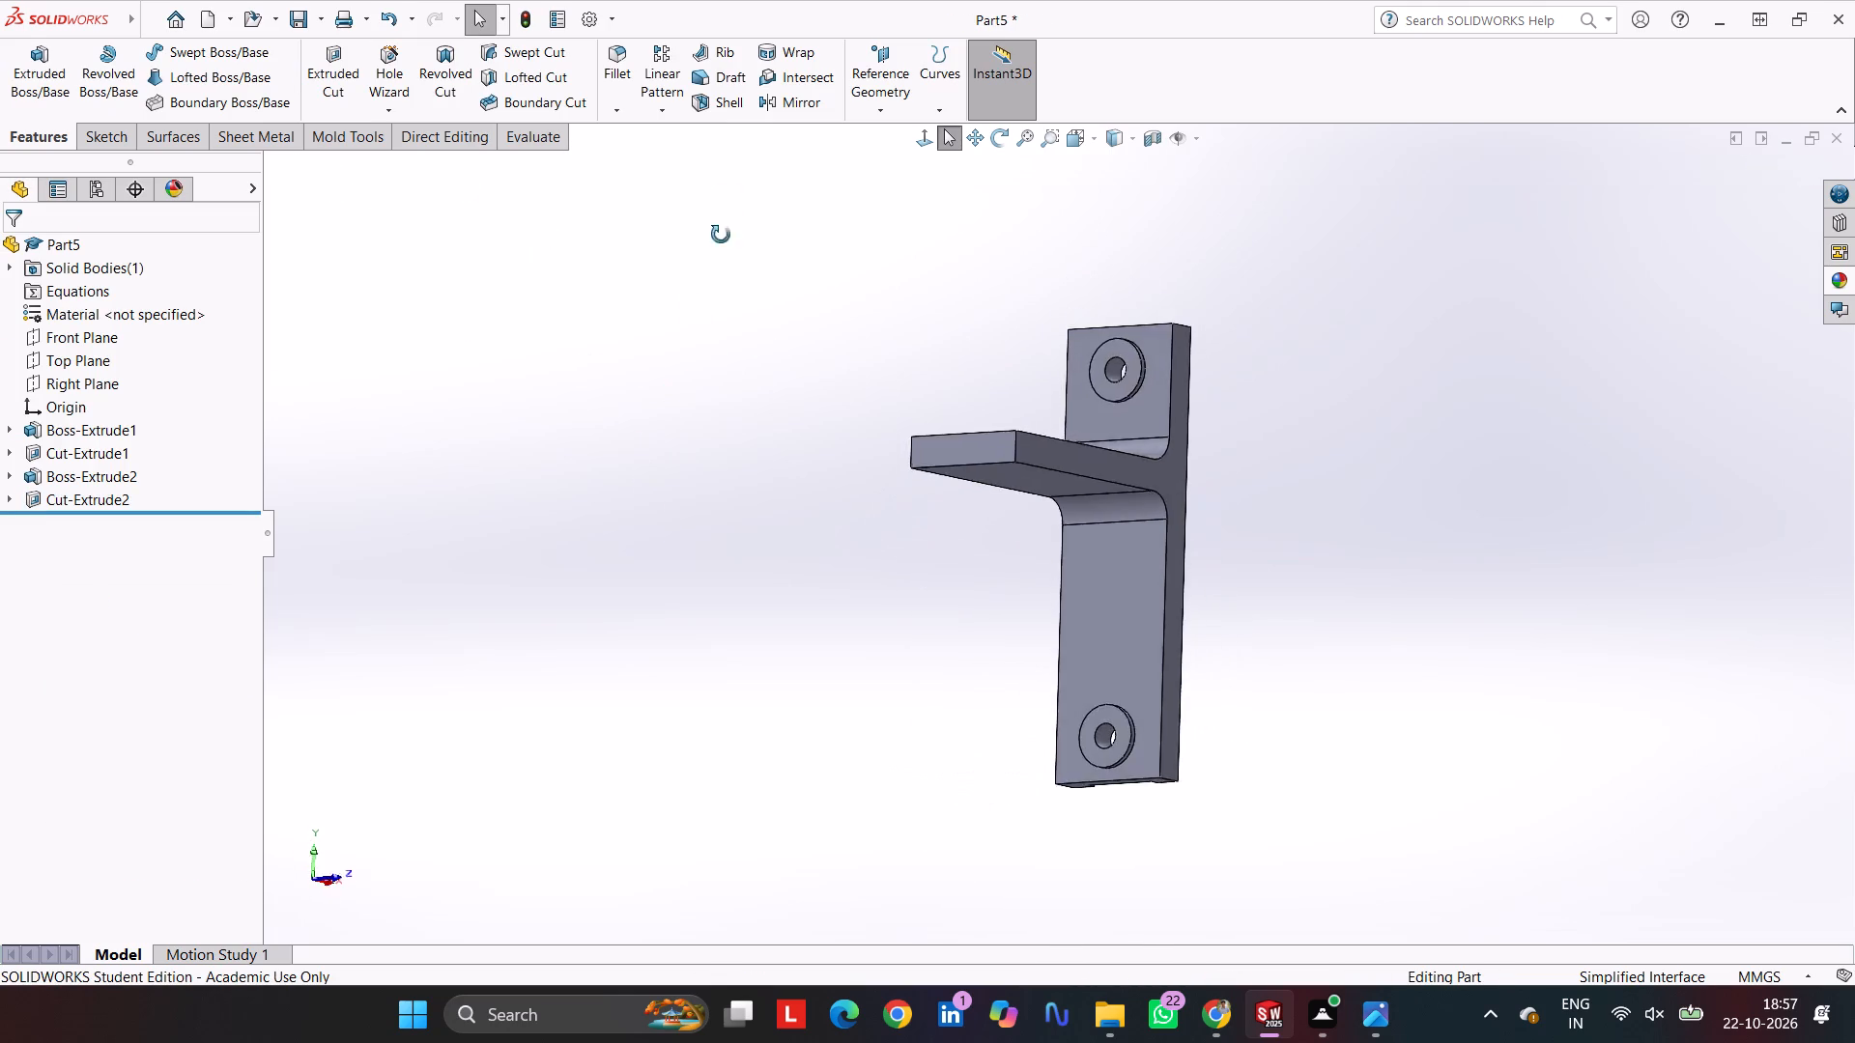
middle_click_drag(721, 235, 672, 338)
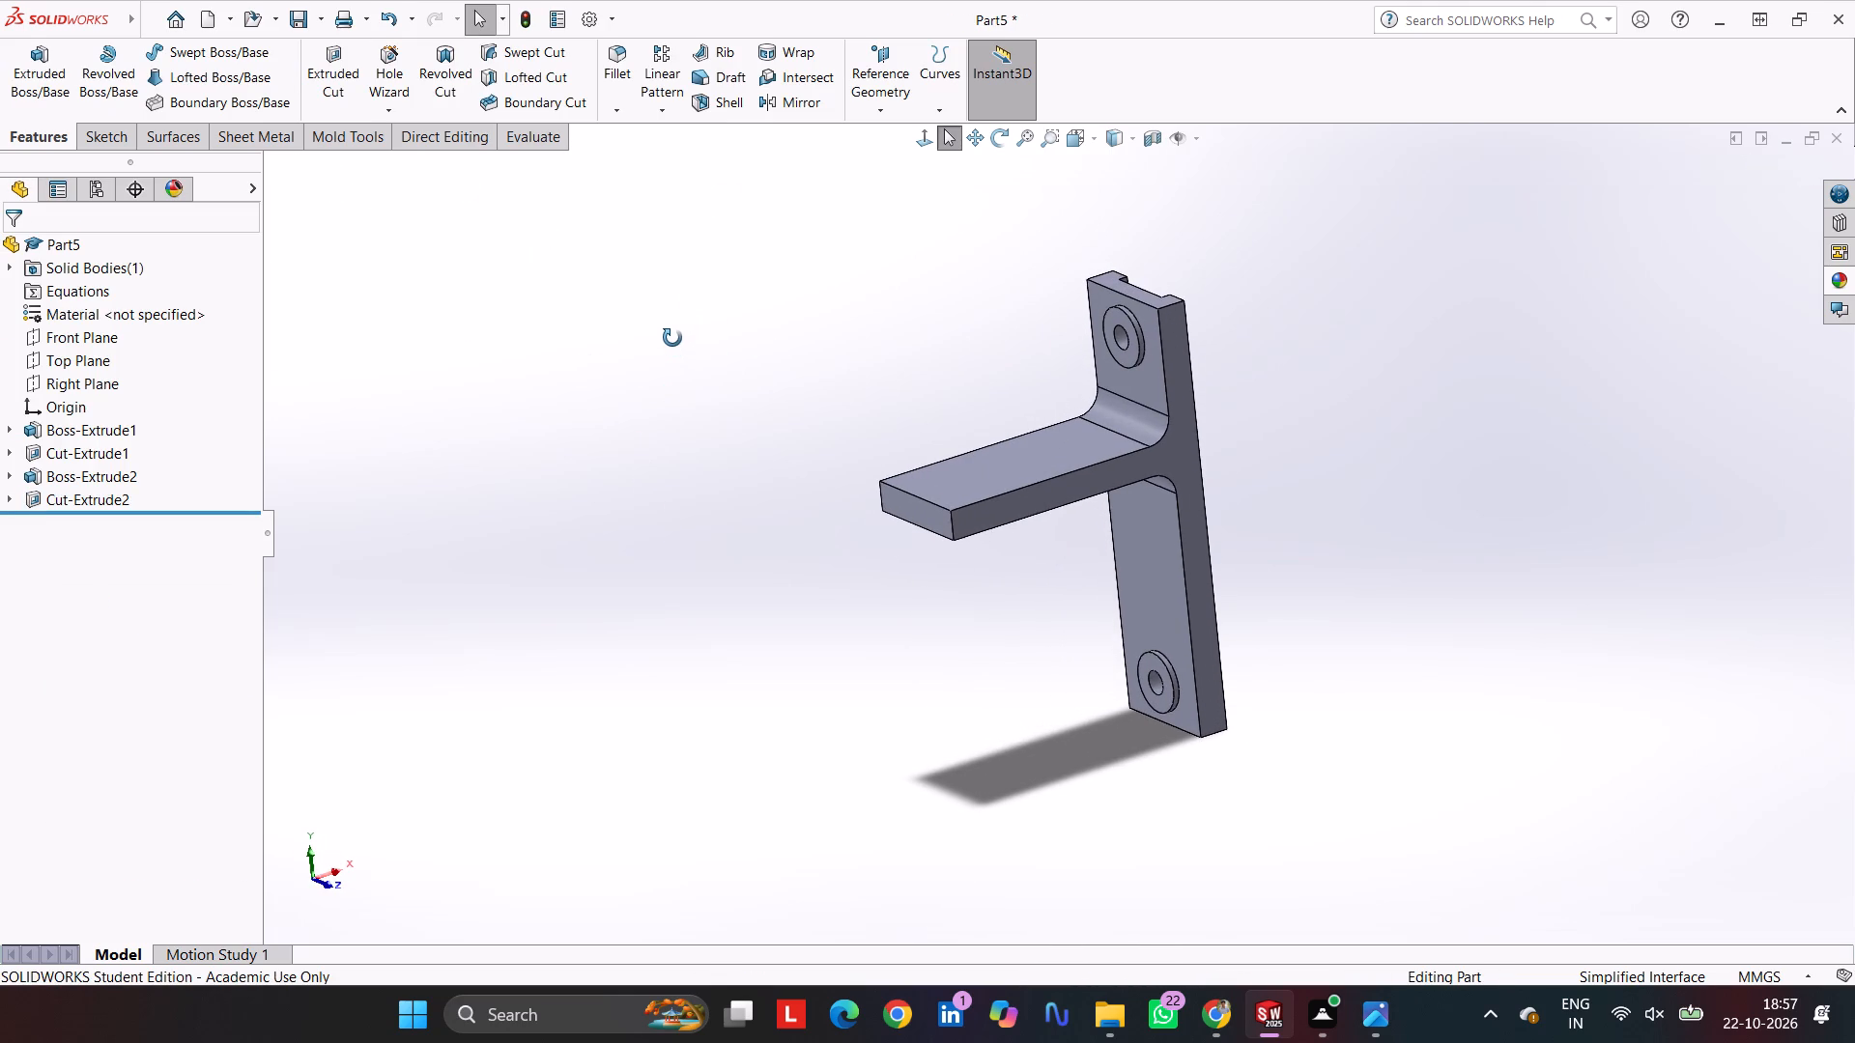
middle_click_drag(672, 338, 640, 268)
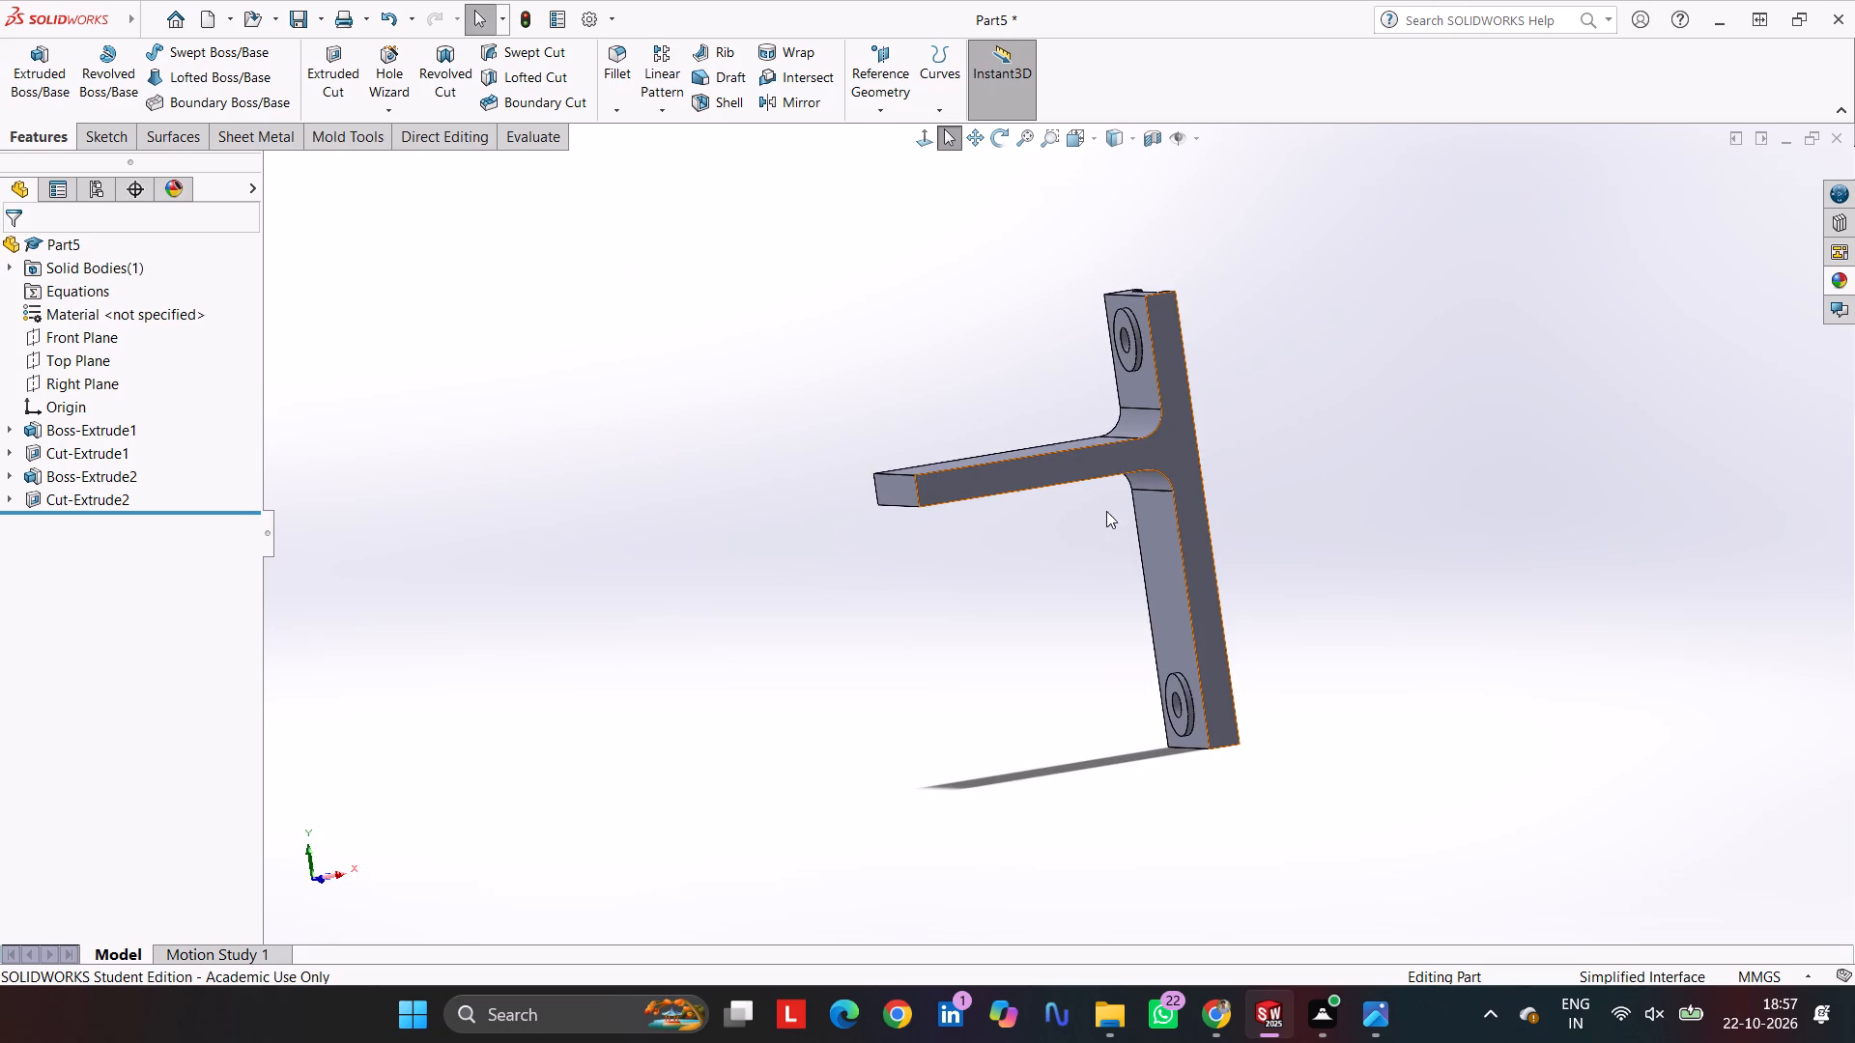
left_click(1060, 603)
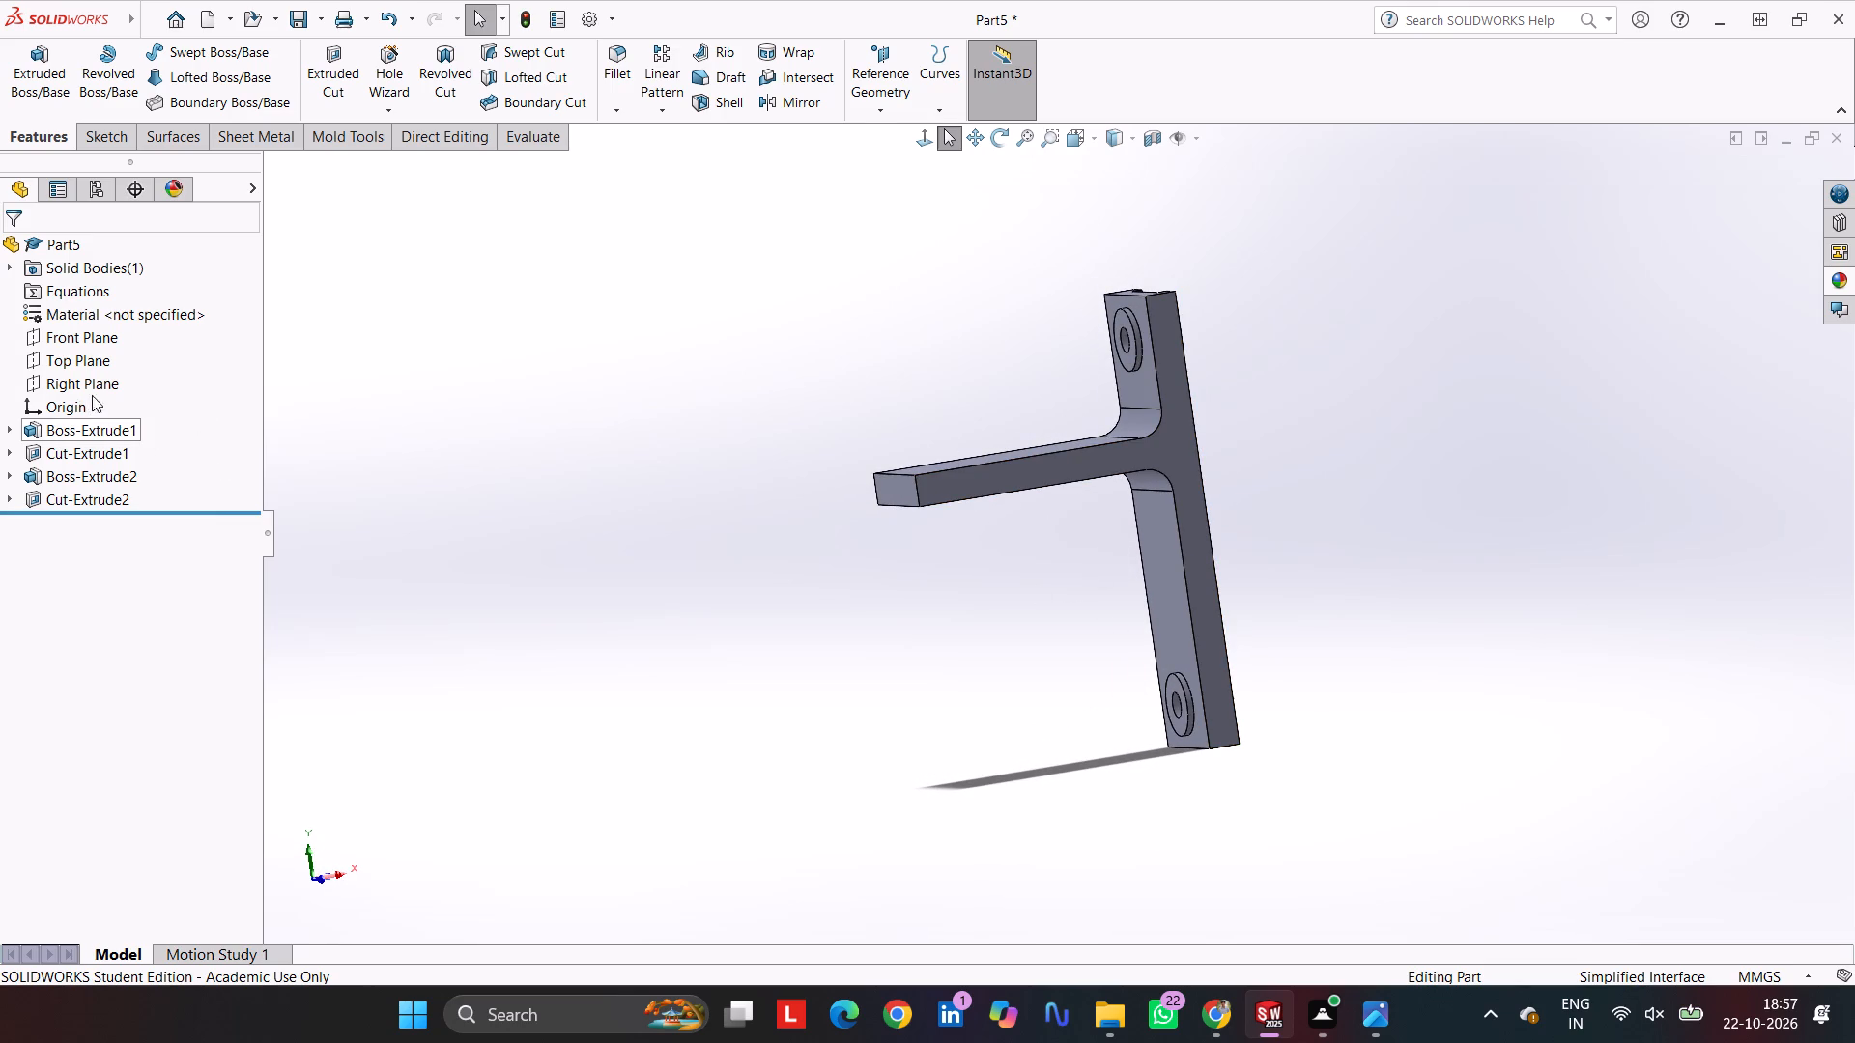
middle_click_drag(568, 435, 643, 584)
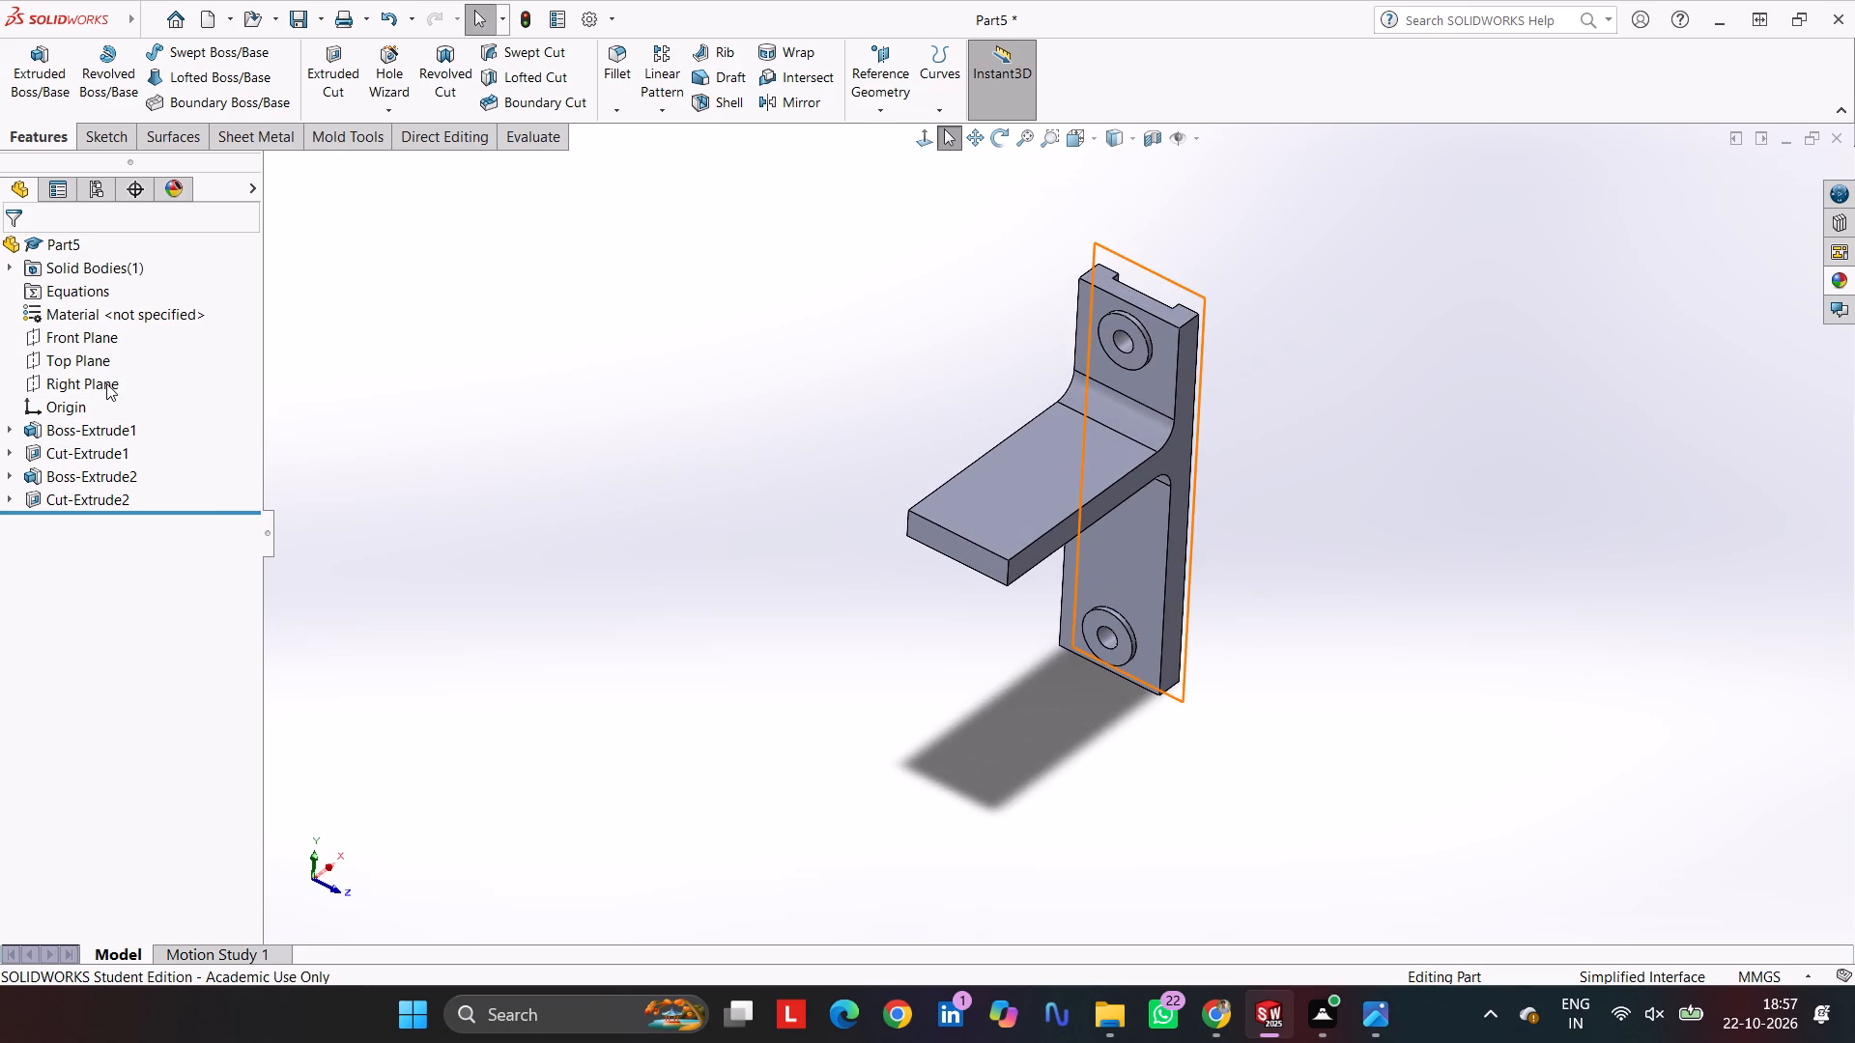
left_click(80, 336)
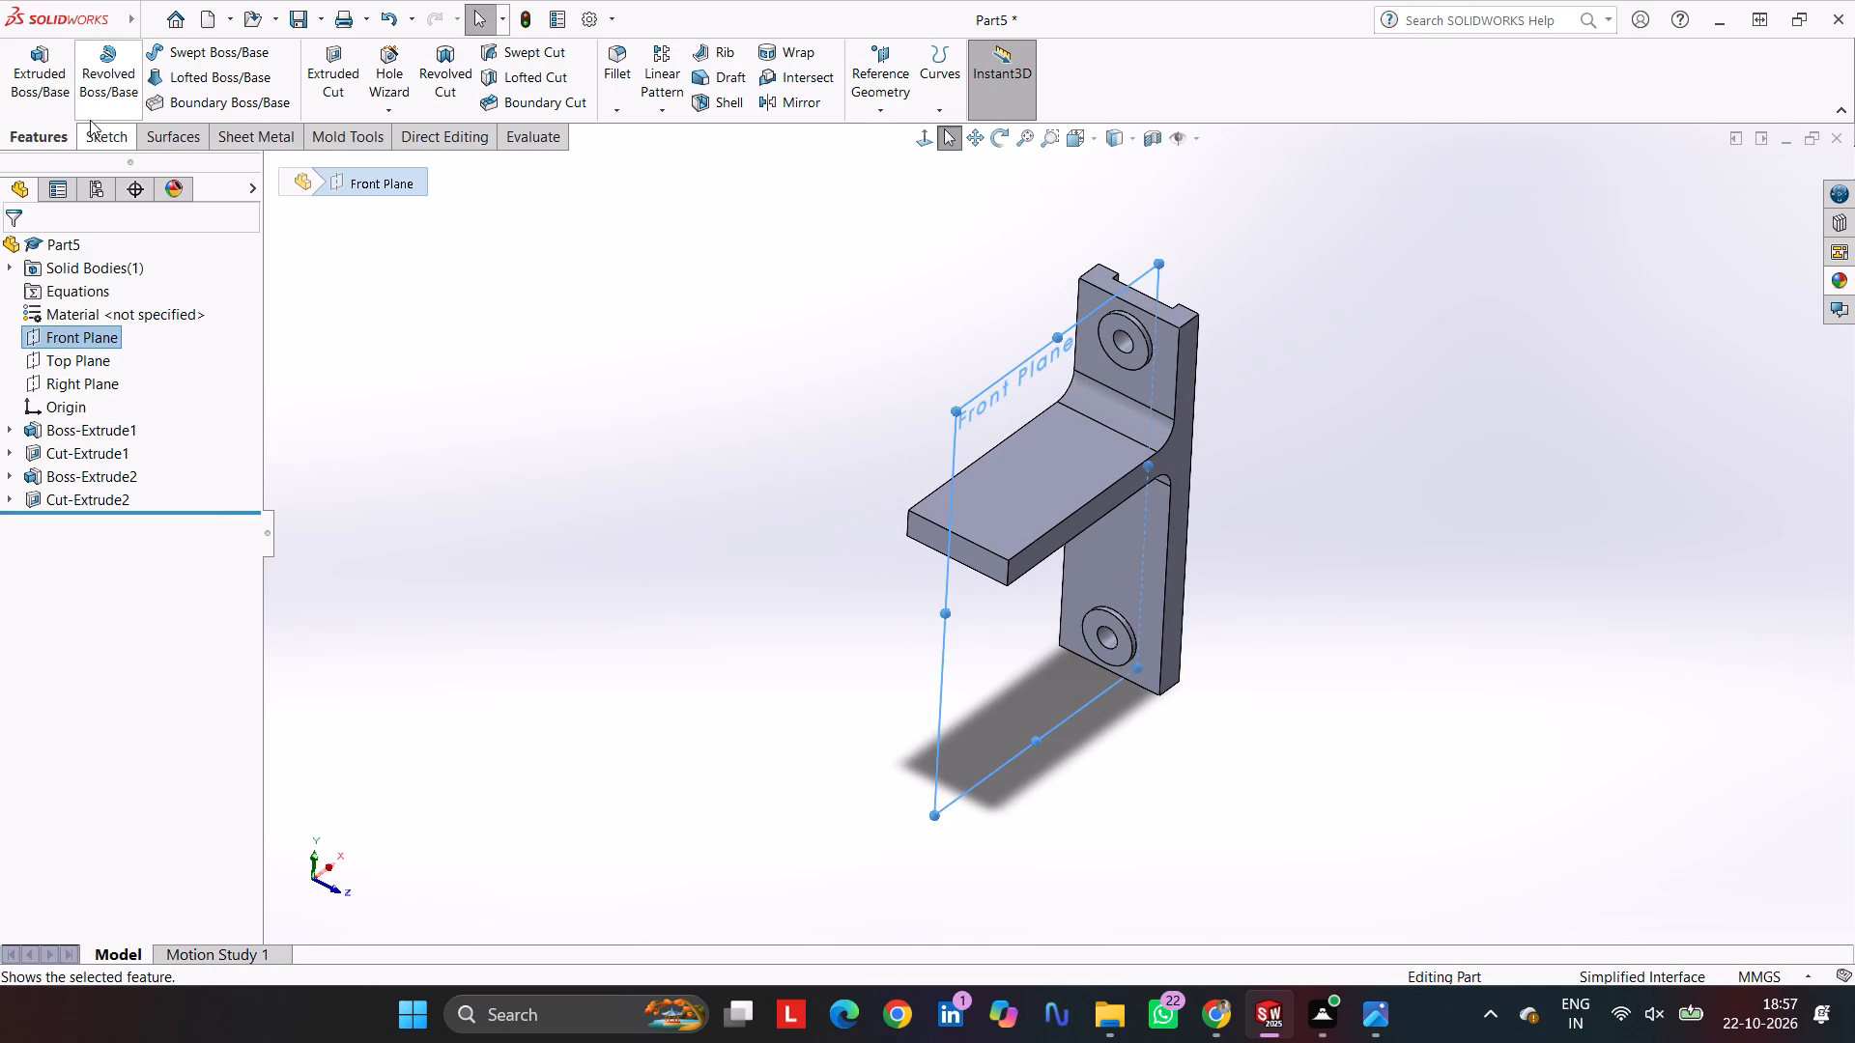
left_click(100, 134)
left_click(38, 60)
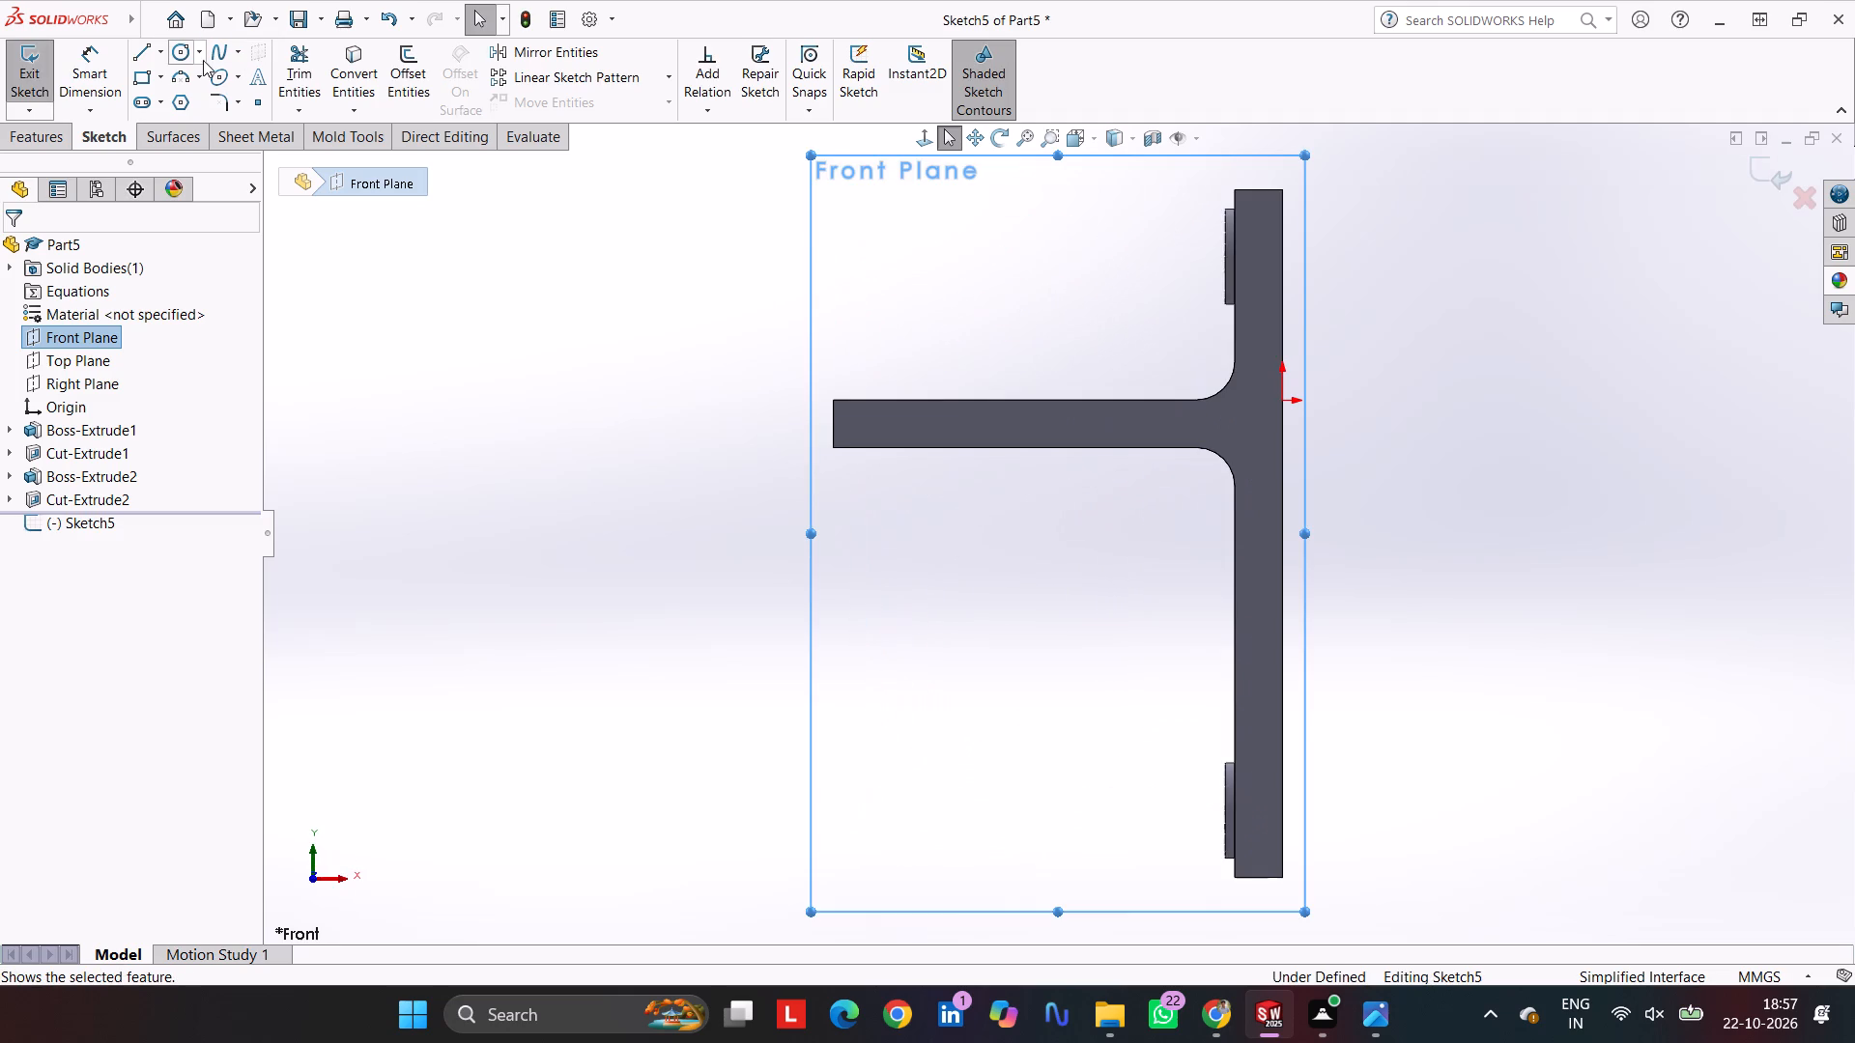
left_click(184, 54)
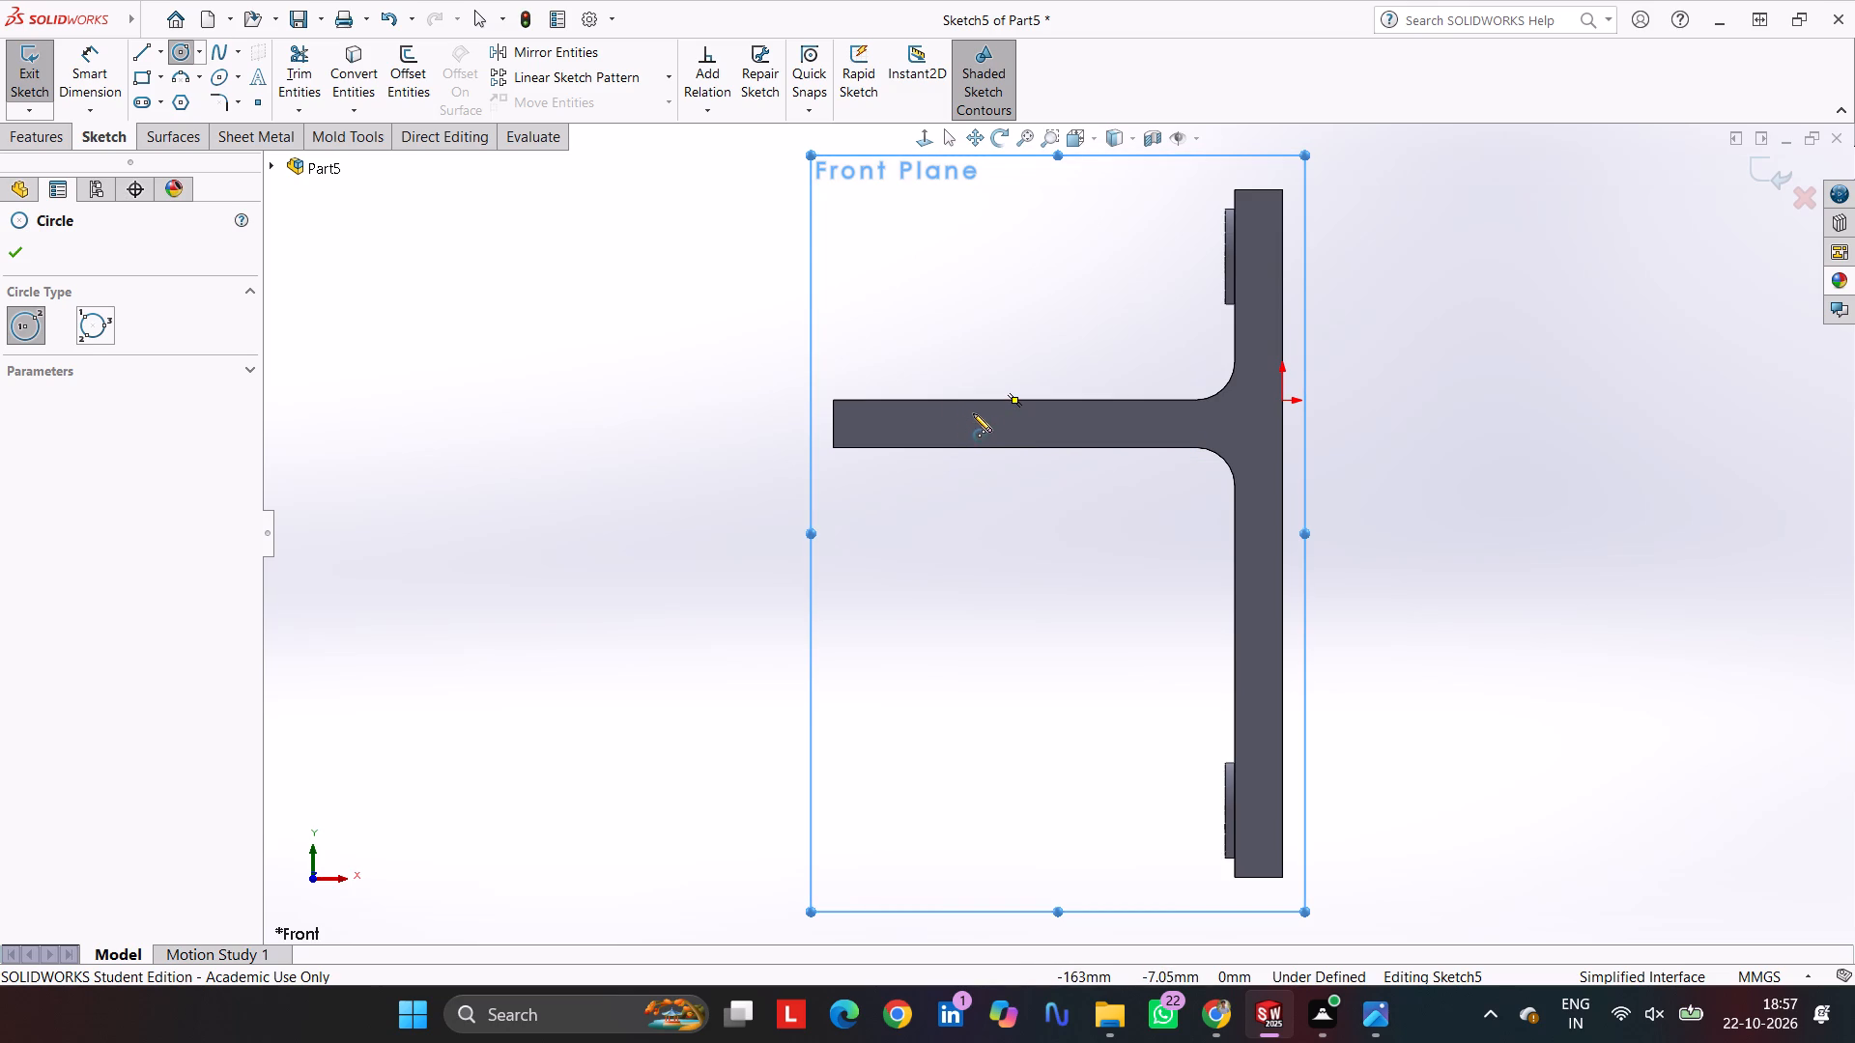
left_click(1002, 413)
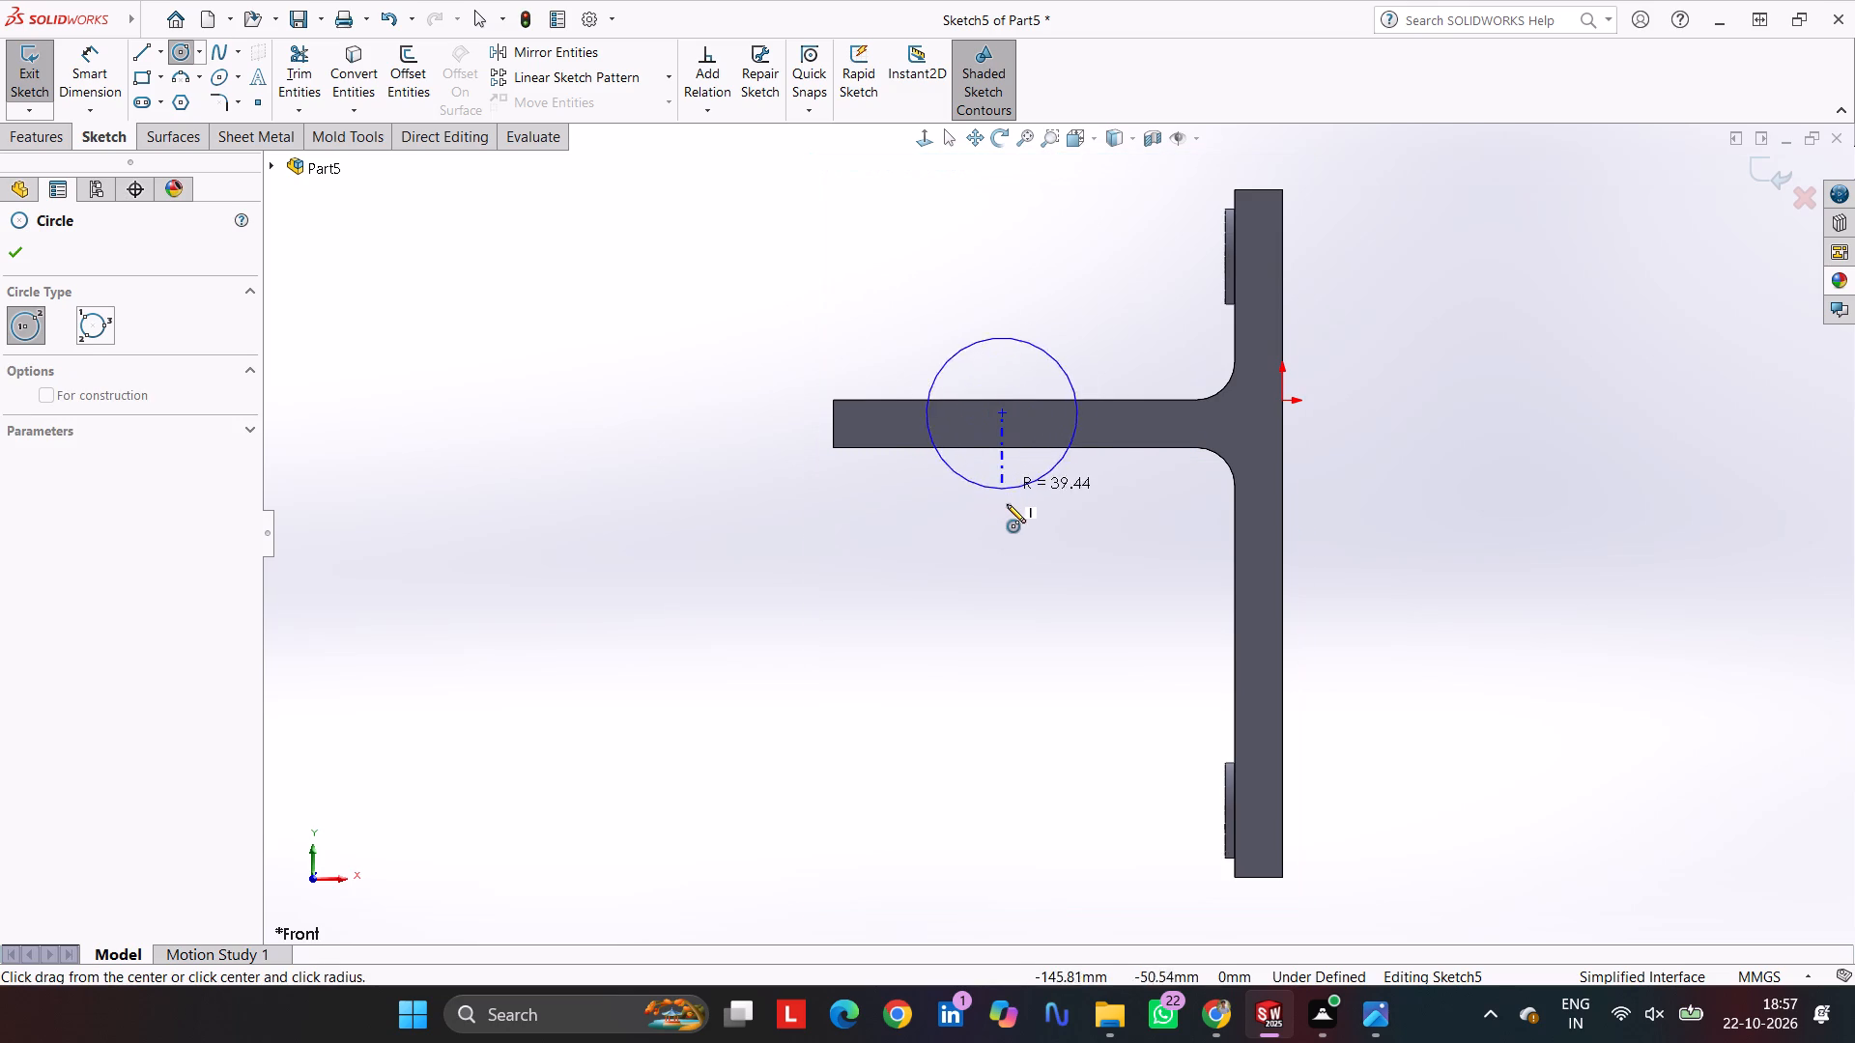
left_click(1010, 514)
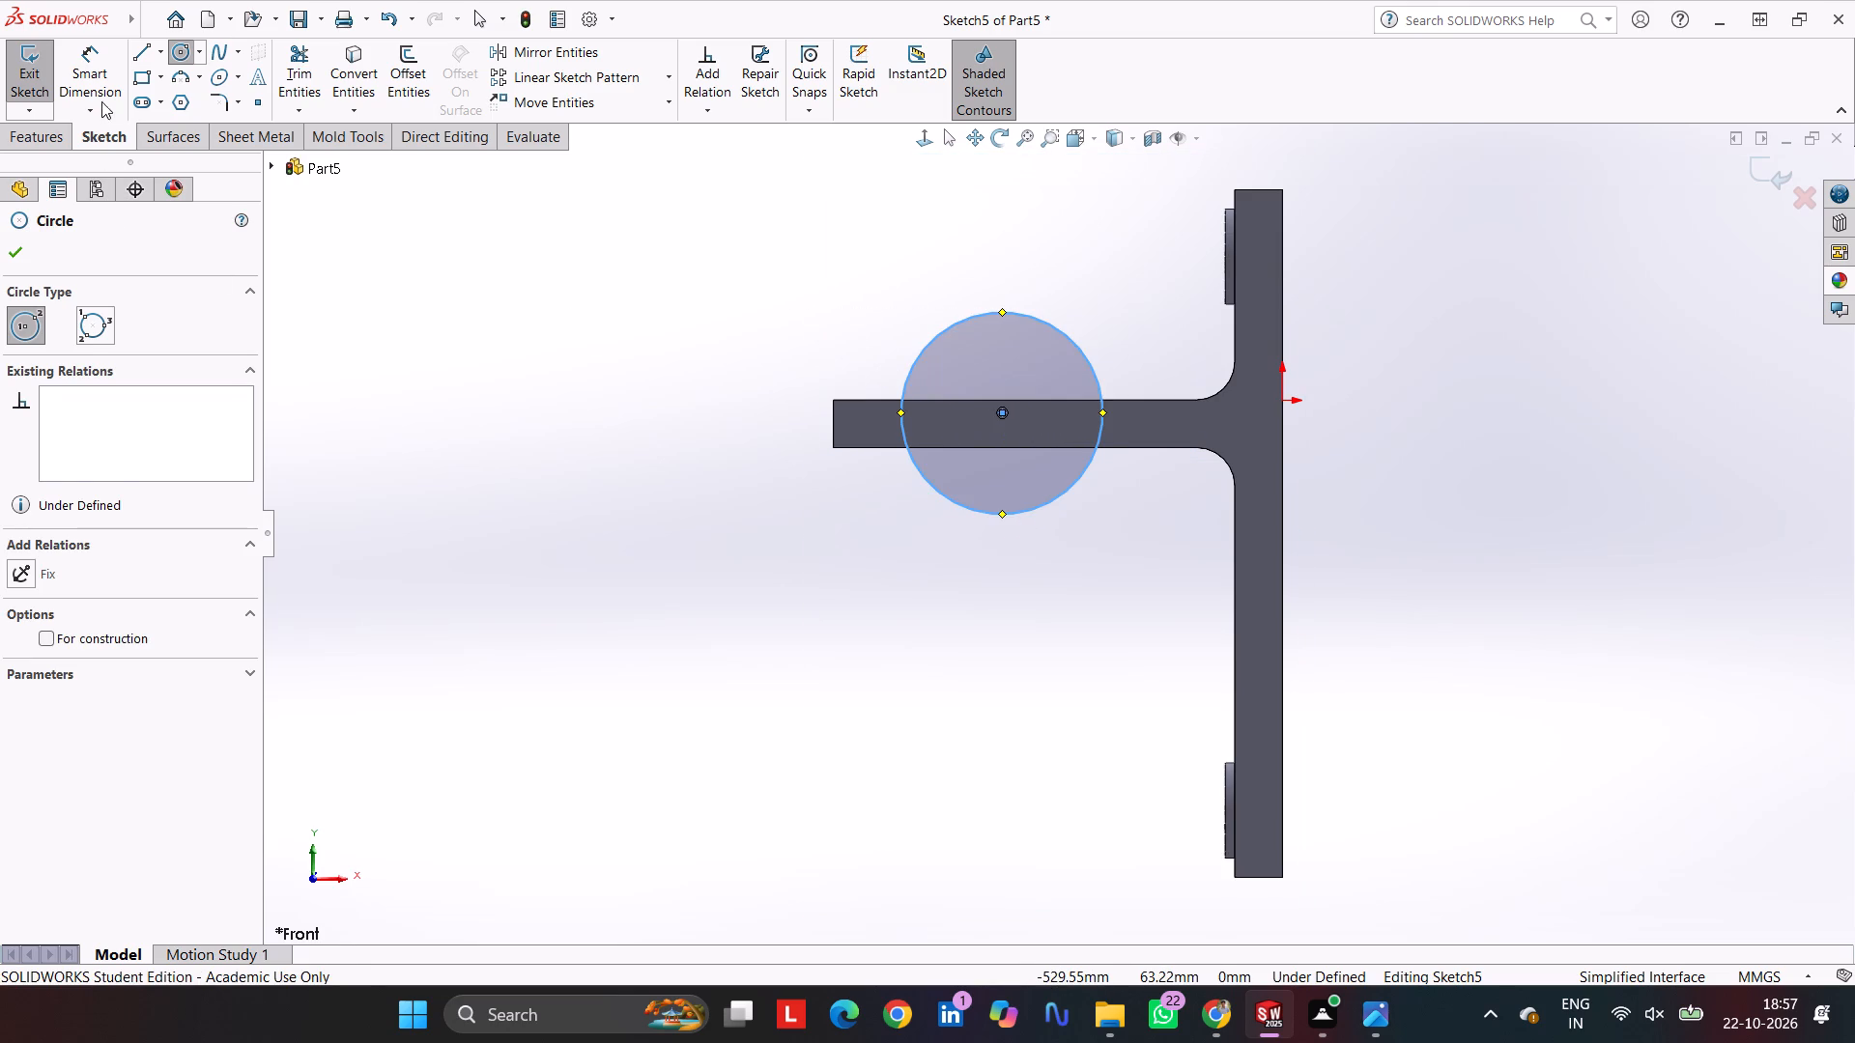
Dimension the large circle's centre 5 mm below the arm's top edge.
left_click(96, 73)
scroll(1077, 423, "up", 3)
scroll(1056, 431, "down", 5)
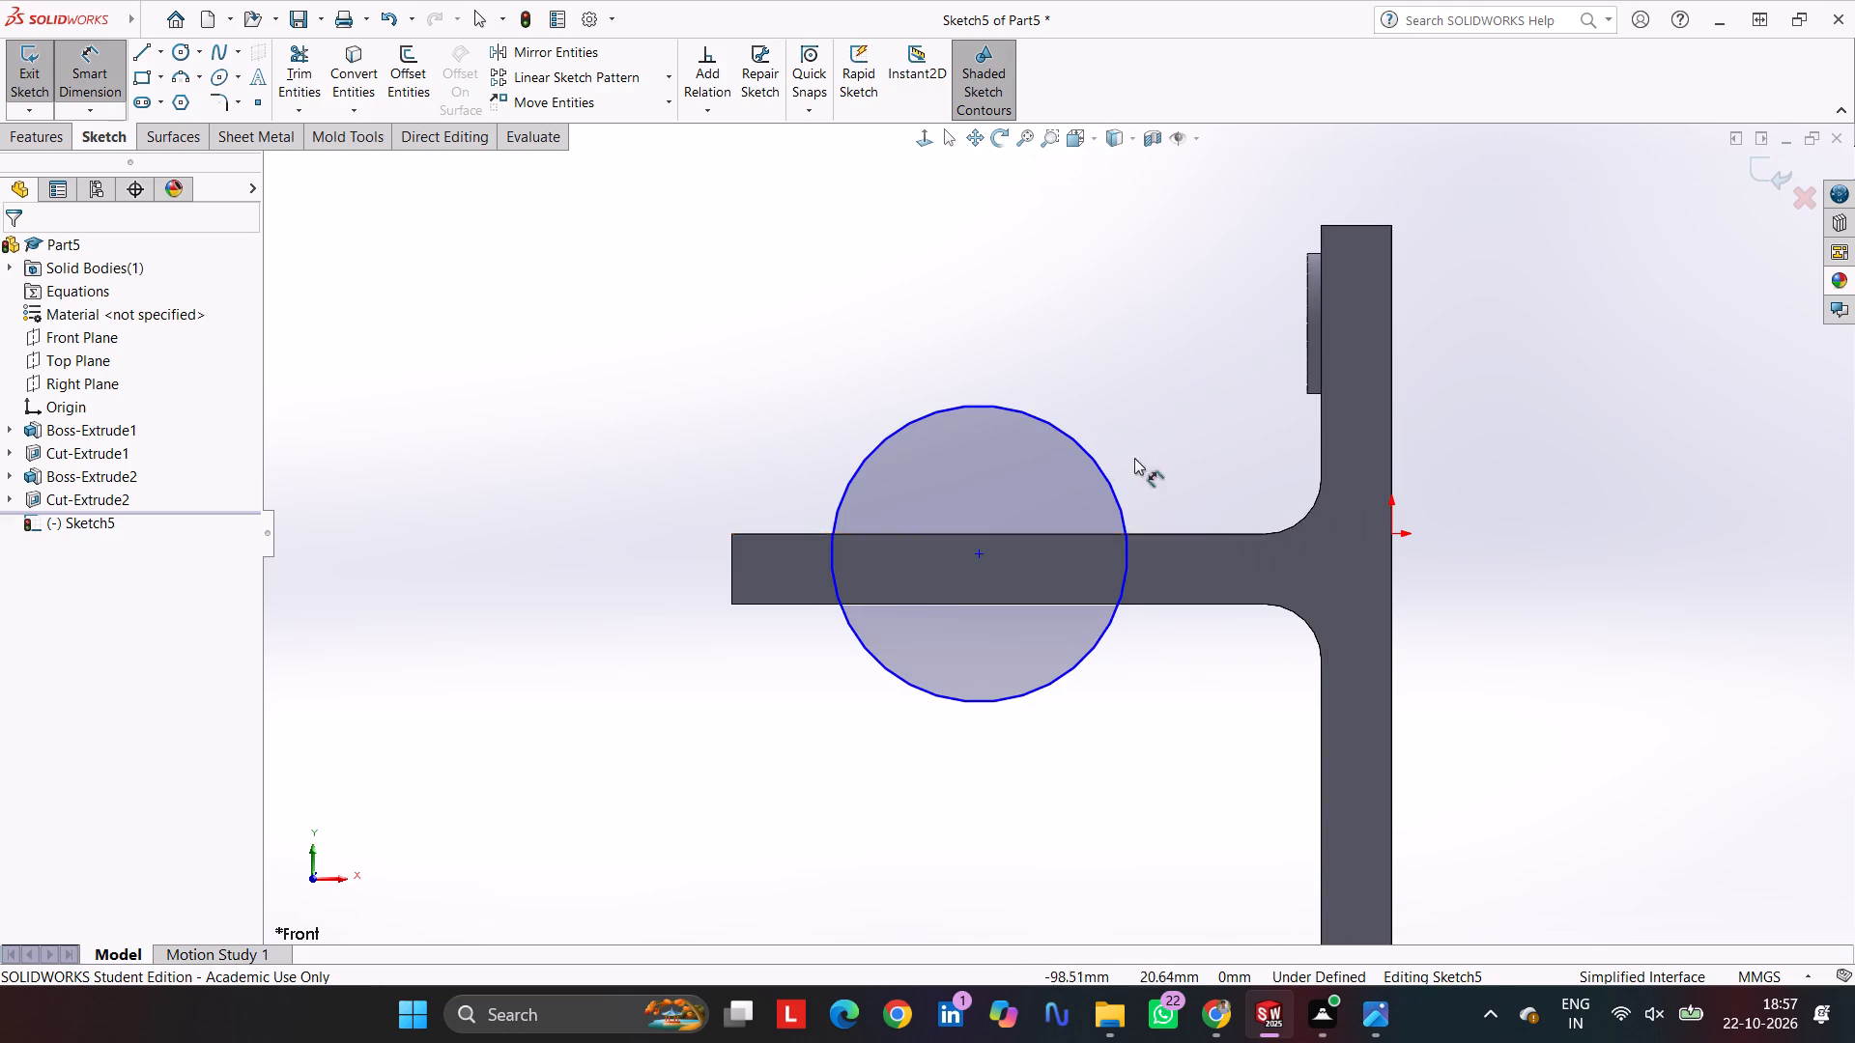
middle_click_drag(1133, 490, 1151, 457)
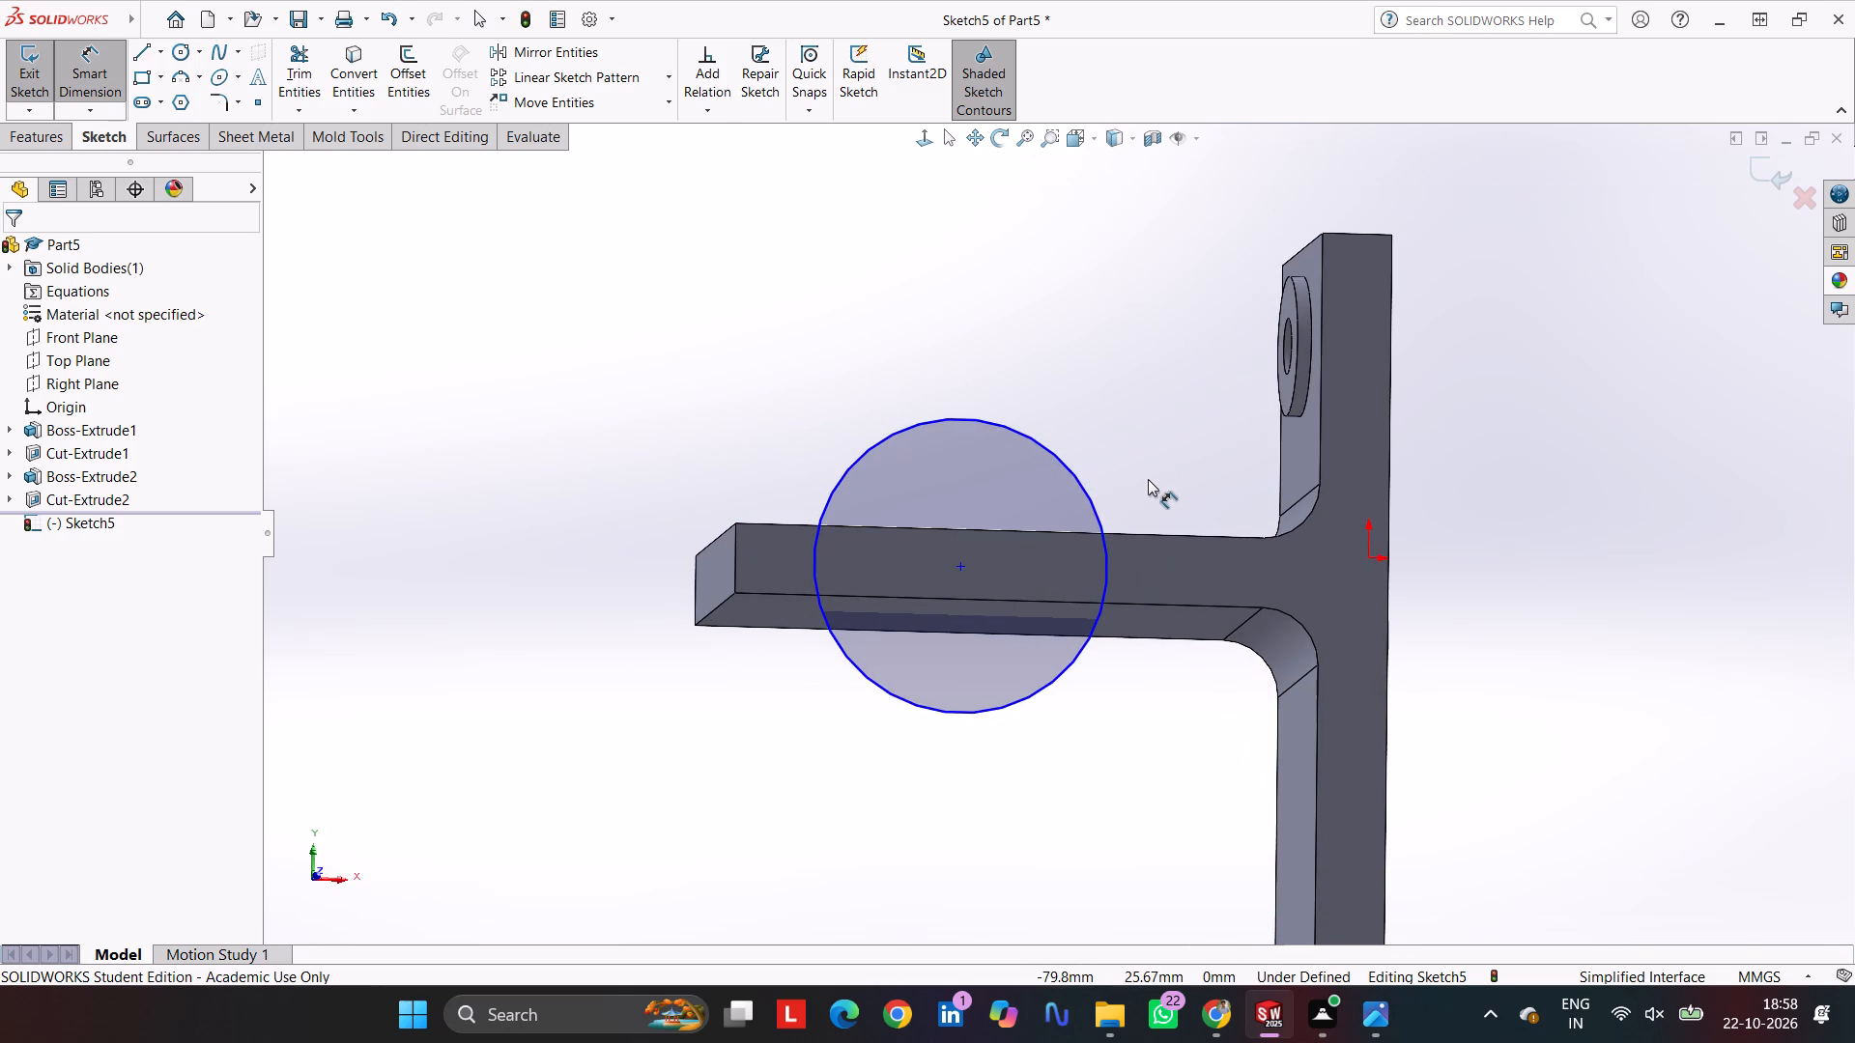
key("ctrl+1")
scroll(1070, 427, "up", 3)
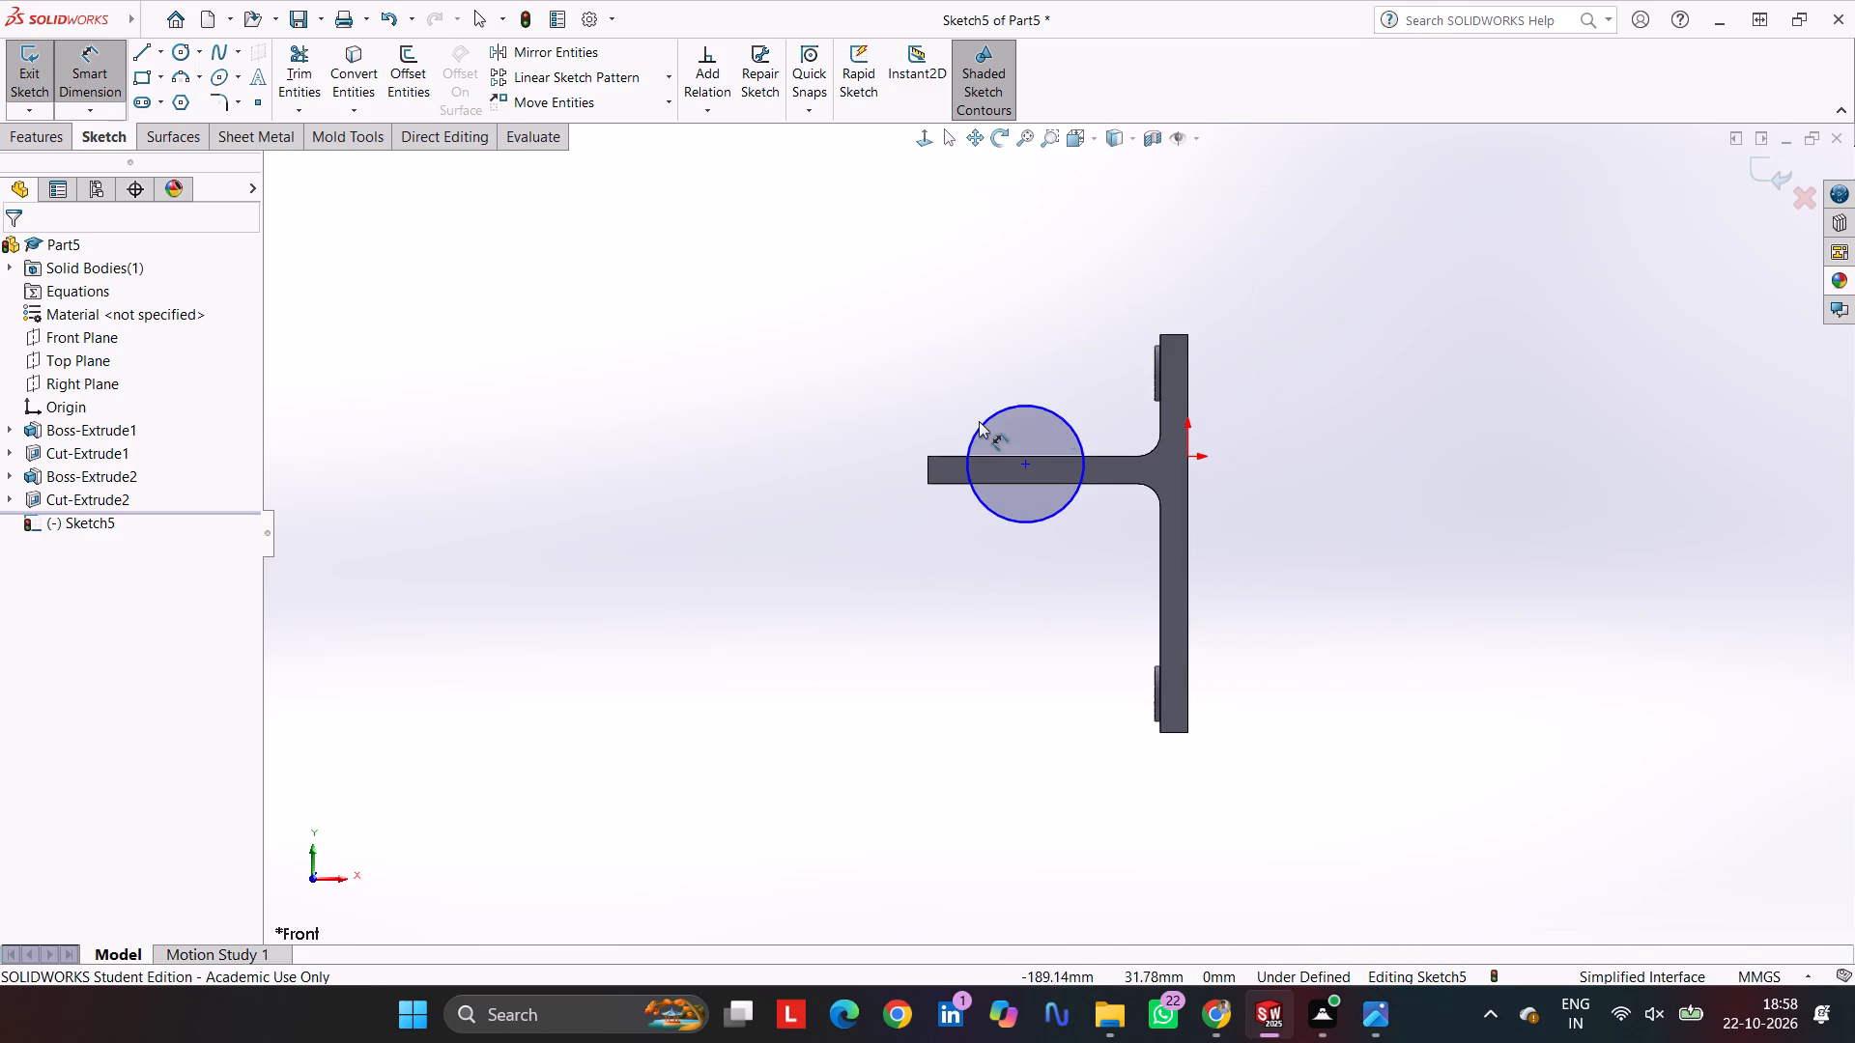
scroll(994, 431, "down", 7)
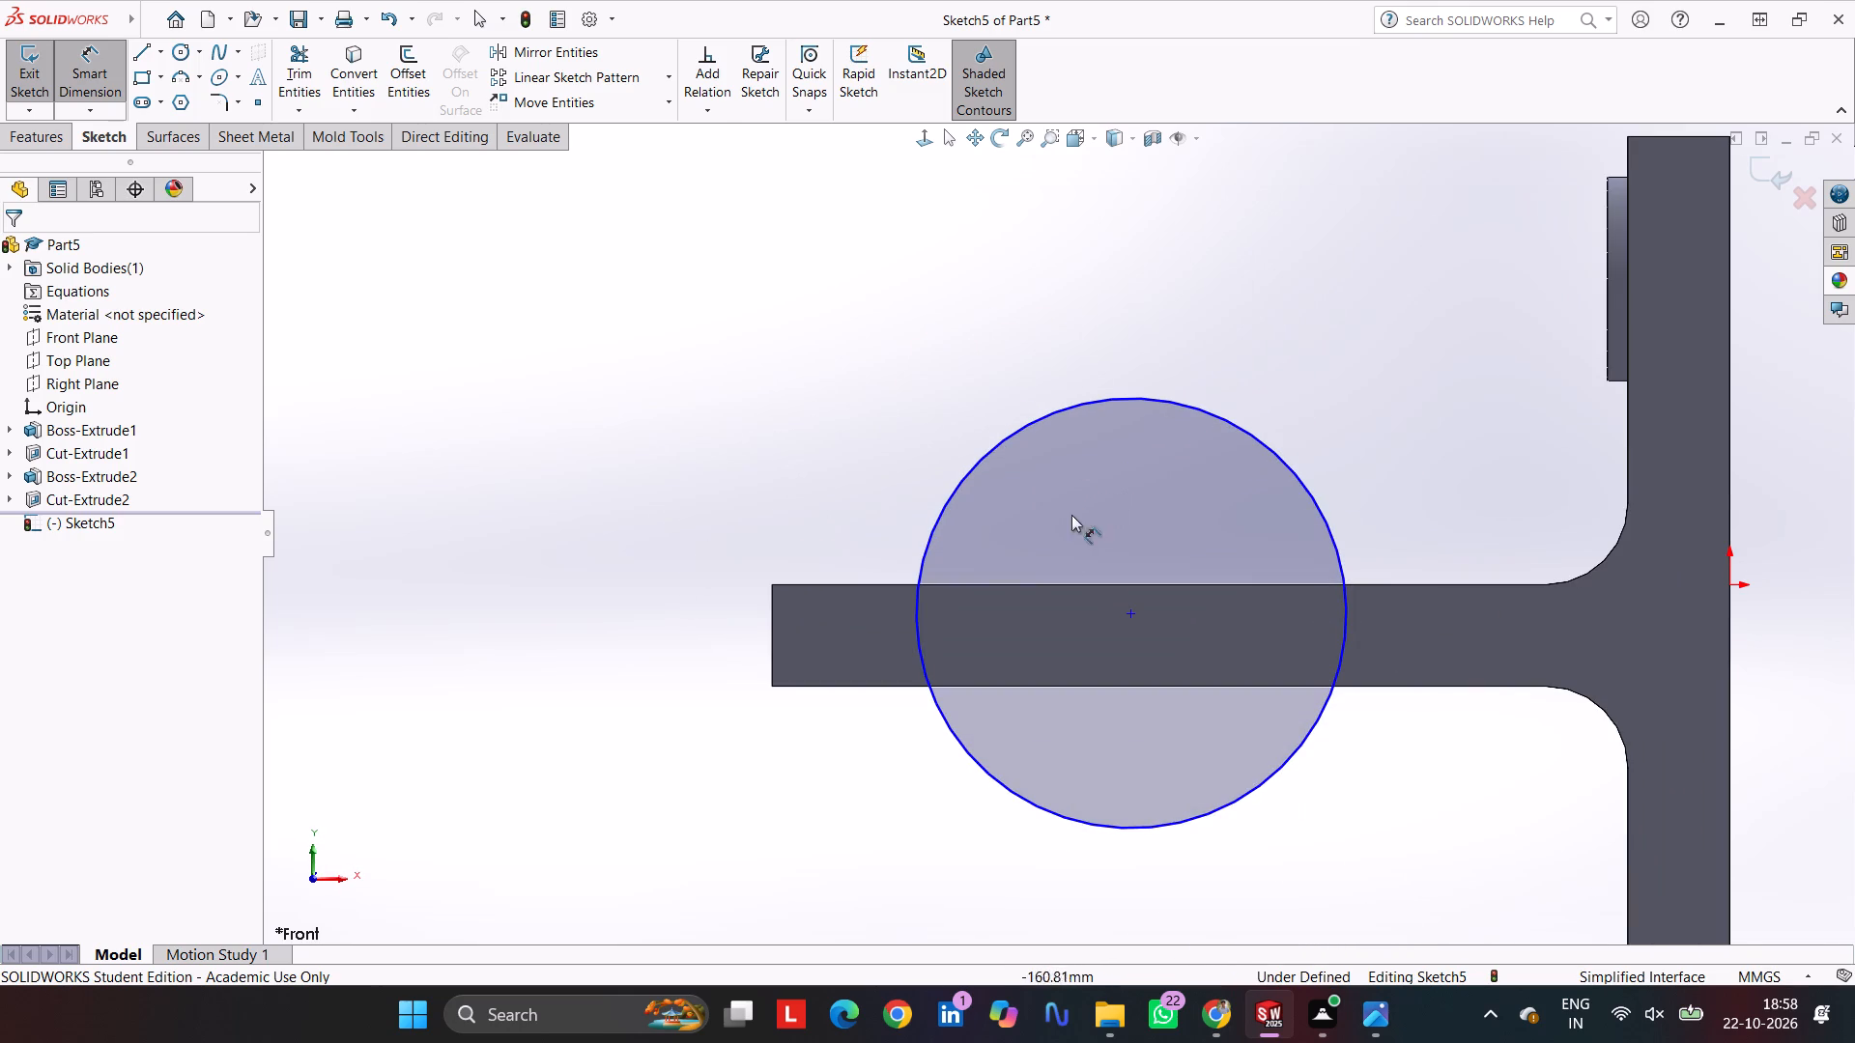
left_click_drag(1132, 612, 1123, 612)
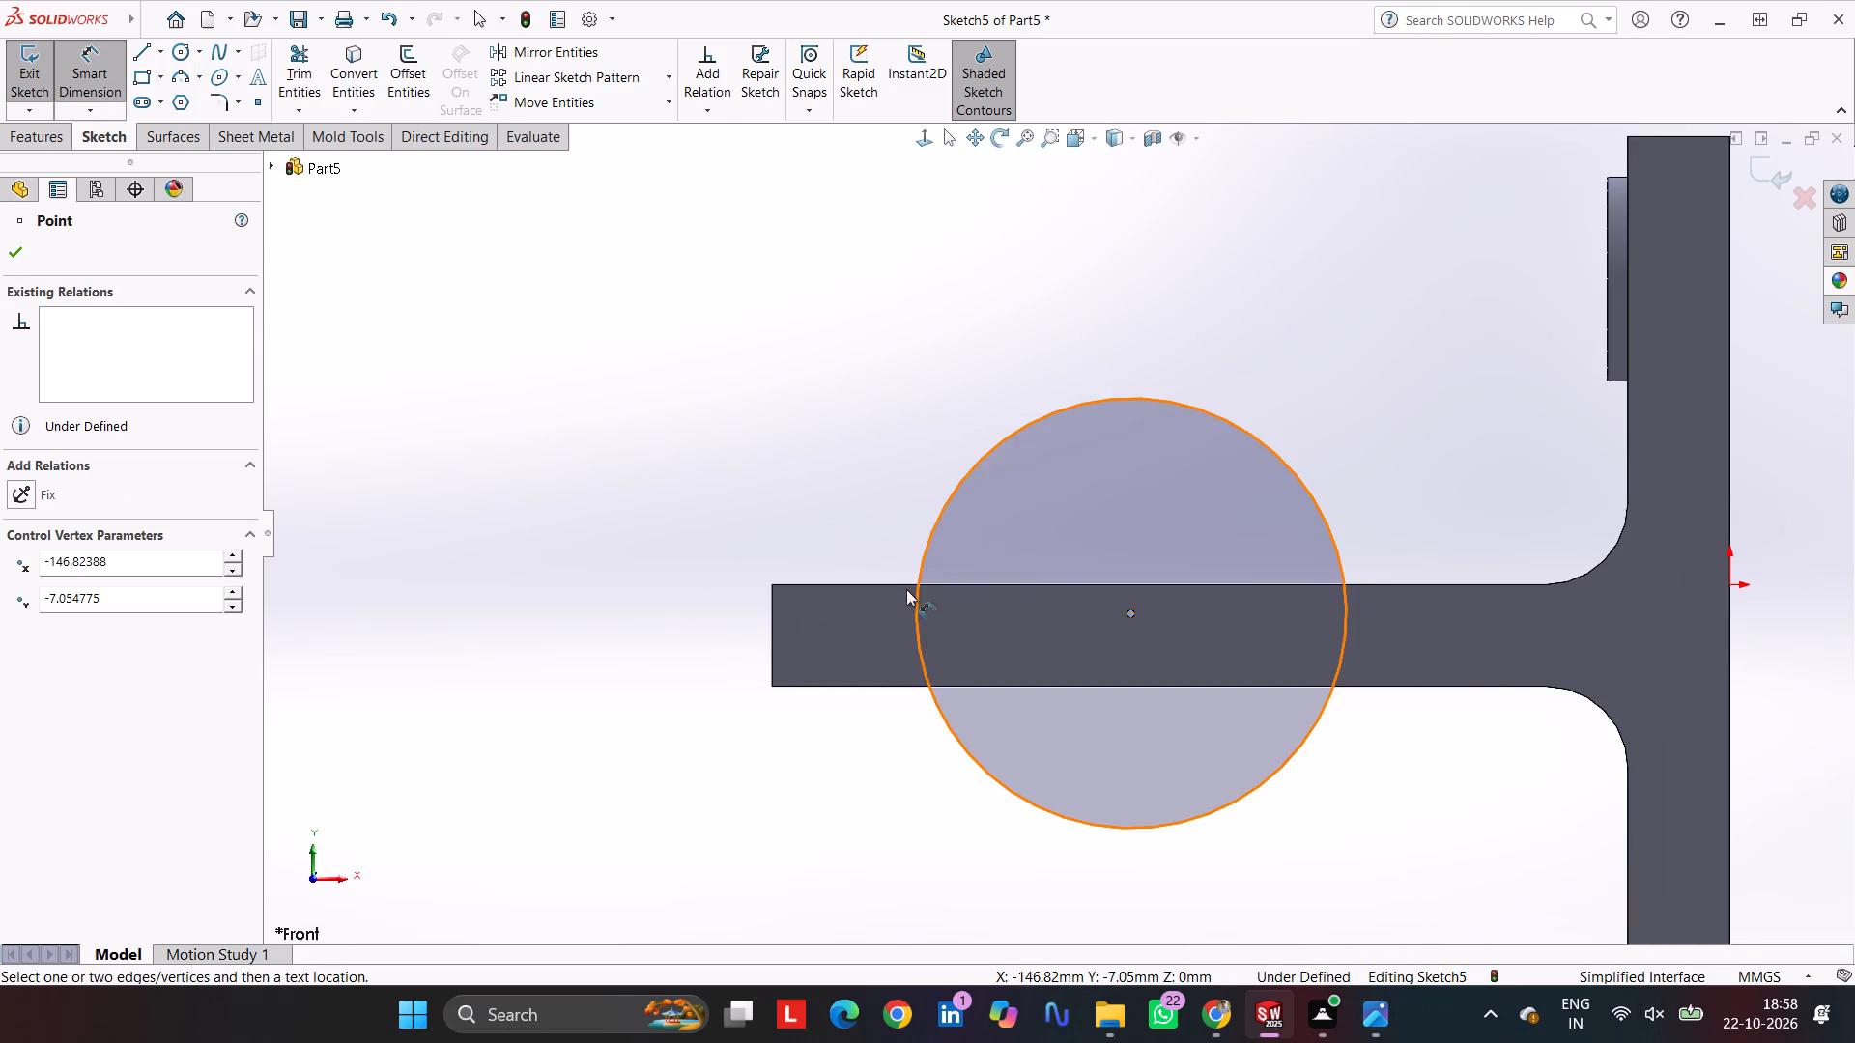
left_click(903, 584)
left_click(730, 606)
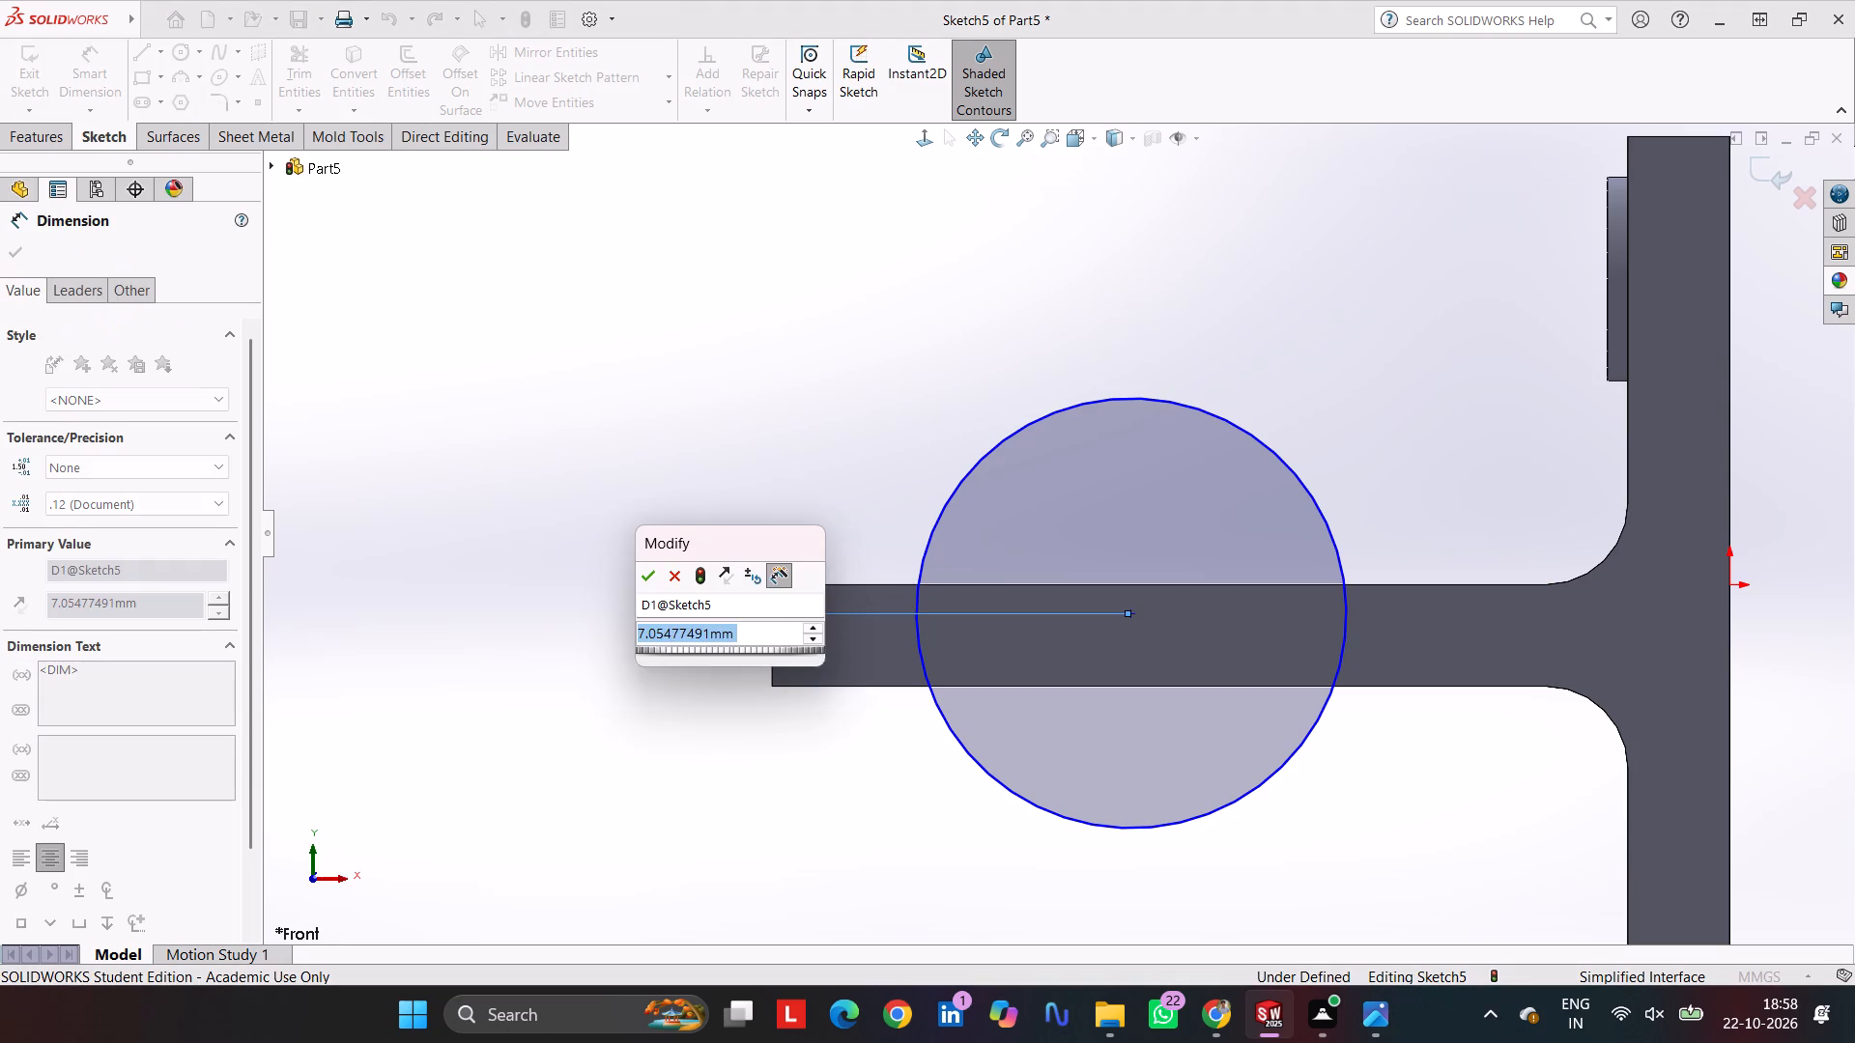
key("5")
key("Return")
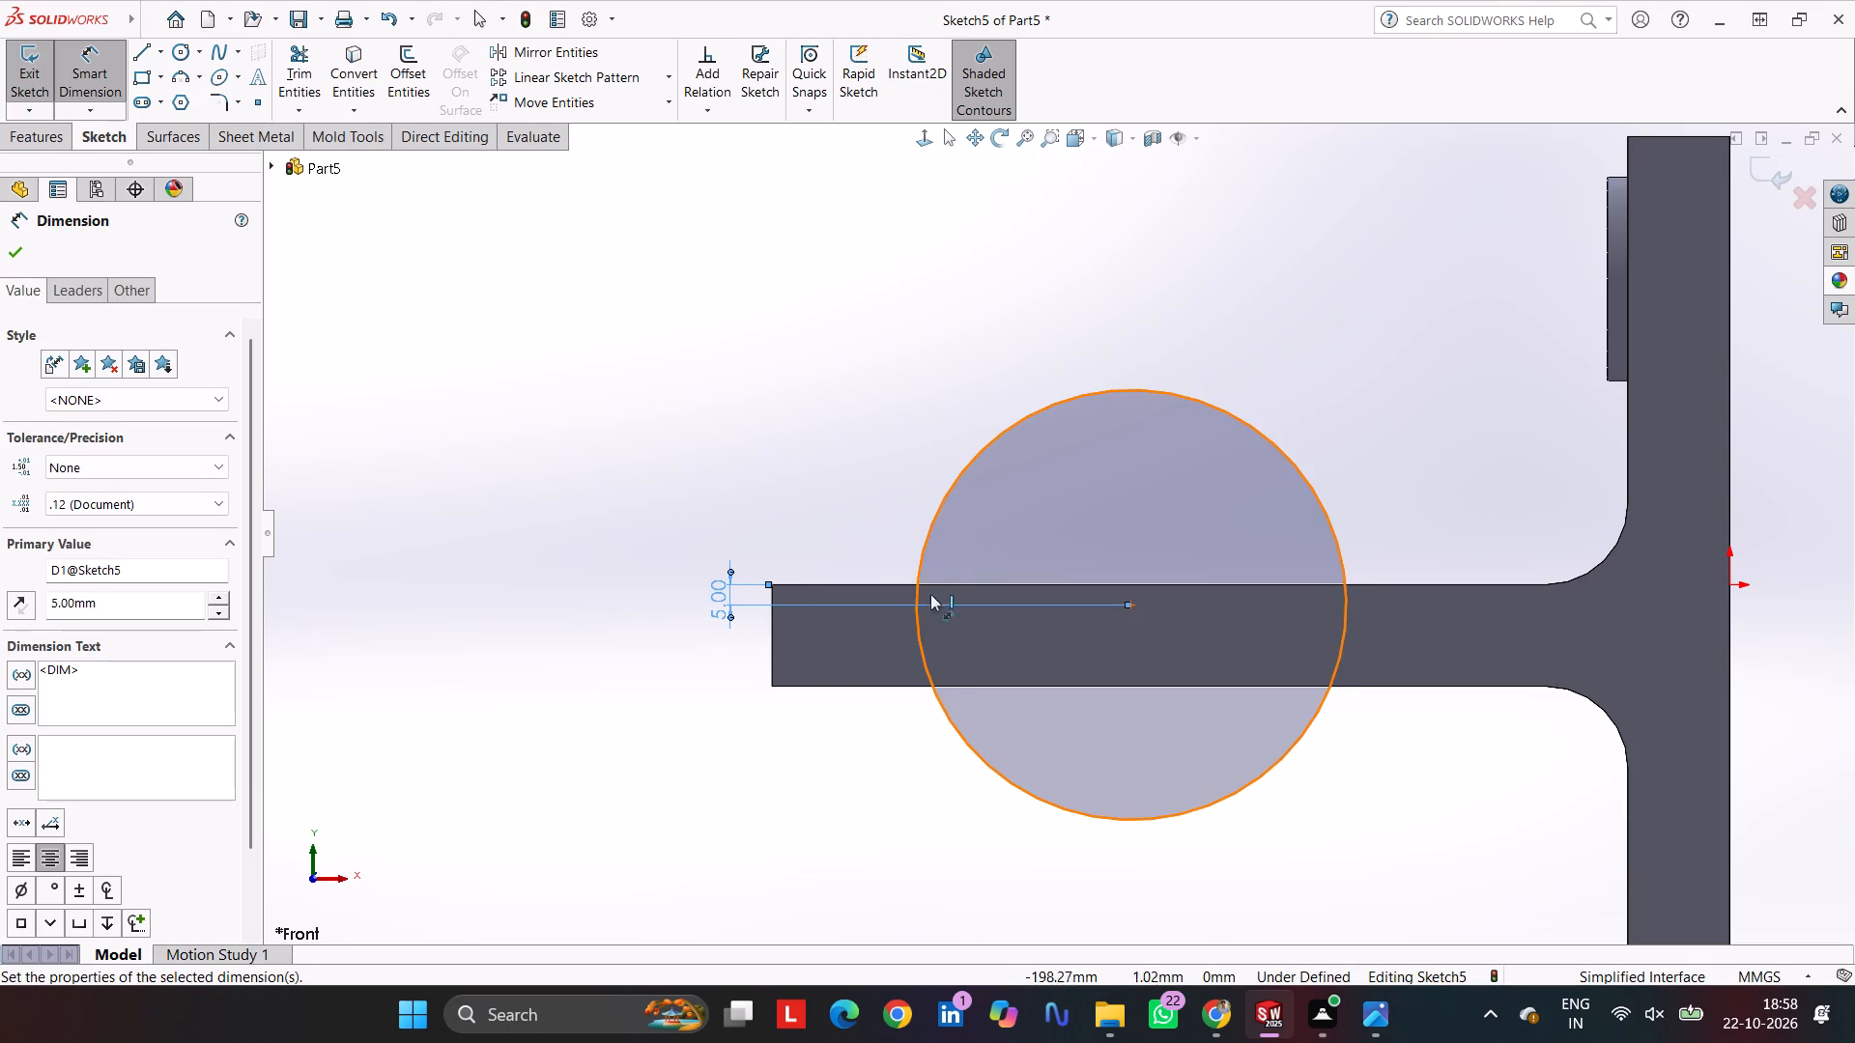
Dimension the large circle to a 100 mm diameter and exit the sketch.
left_click(977, 753)
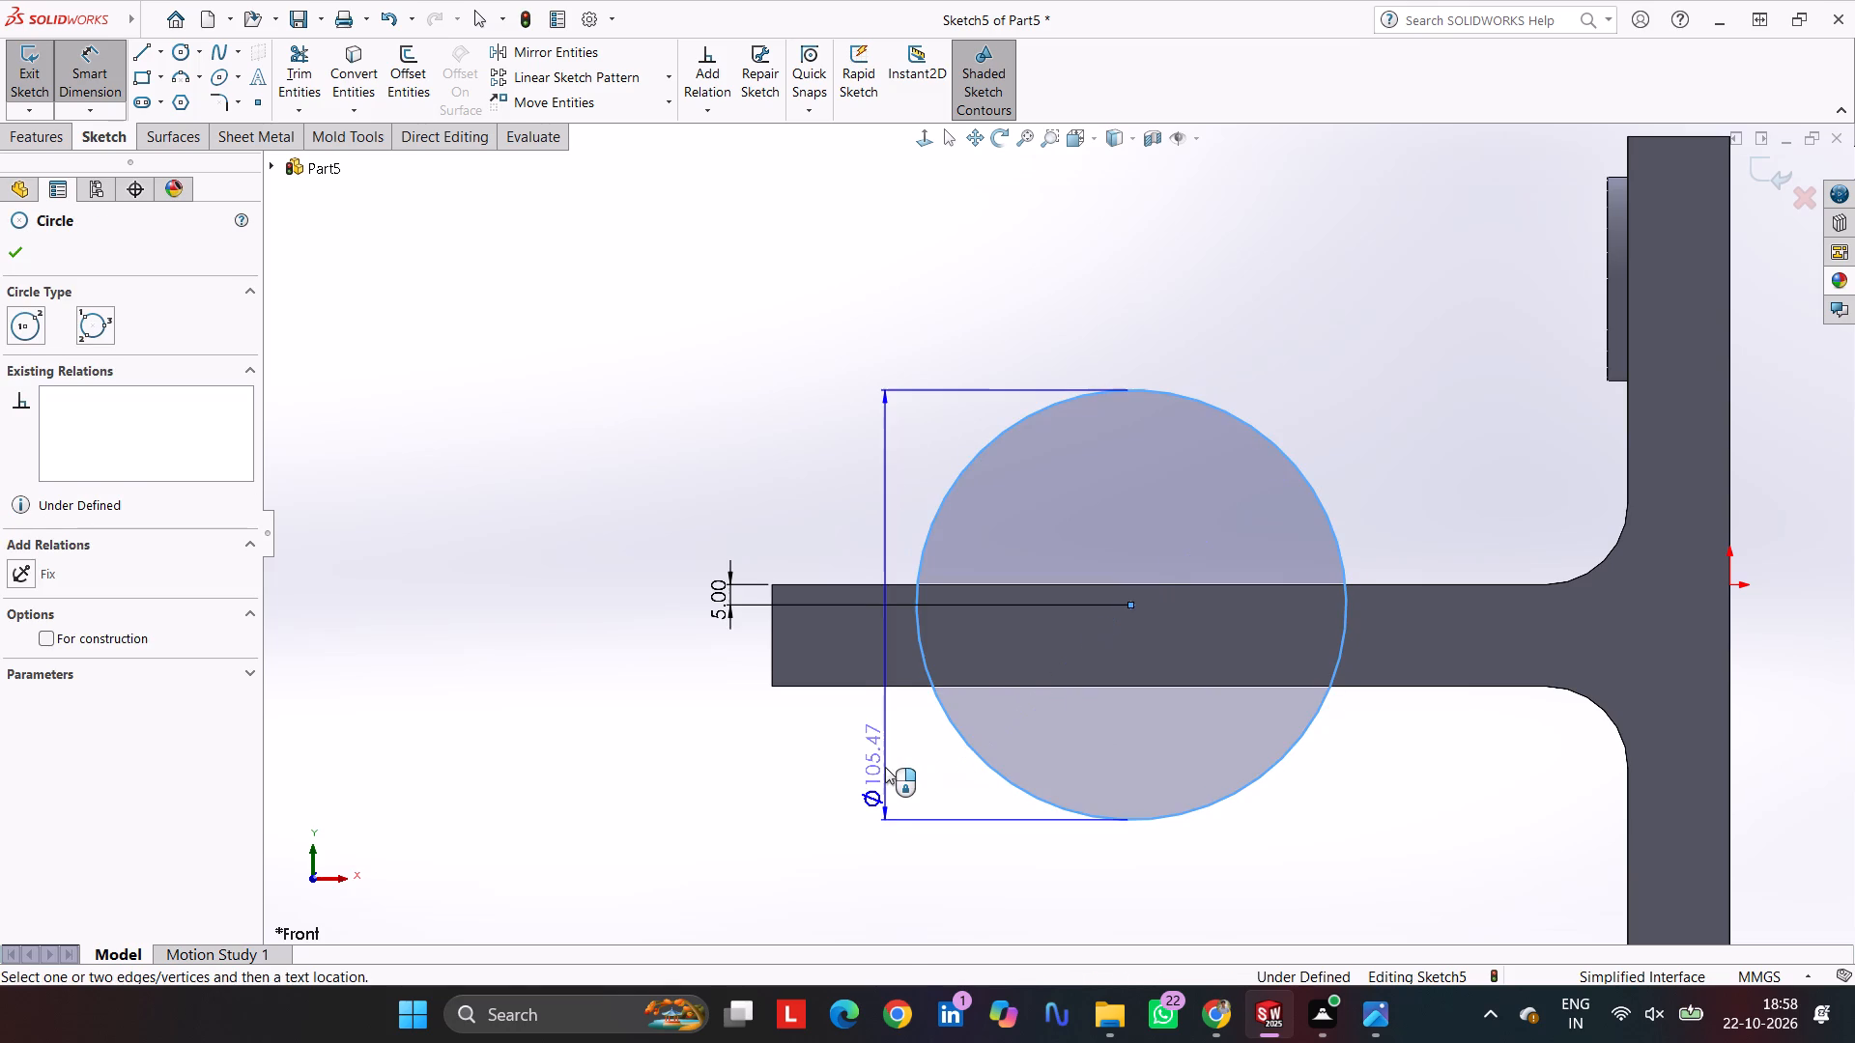
left_click(871, 769)
type("100")
key("Return")
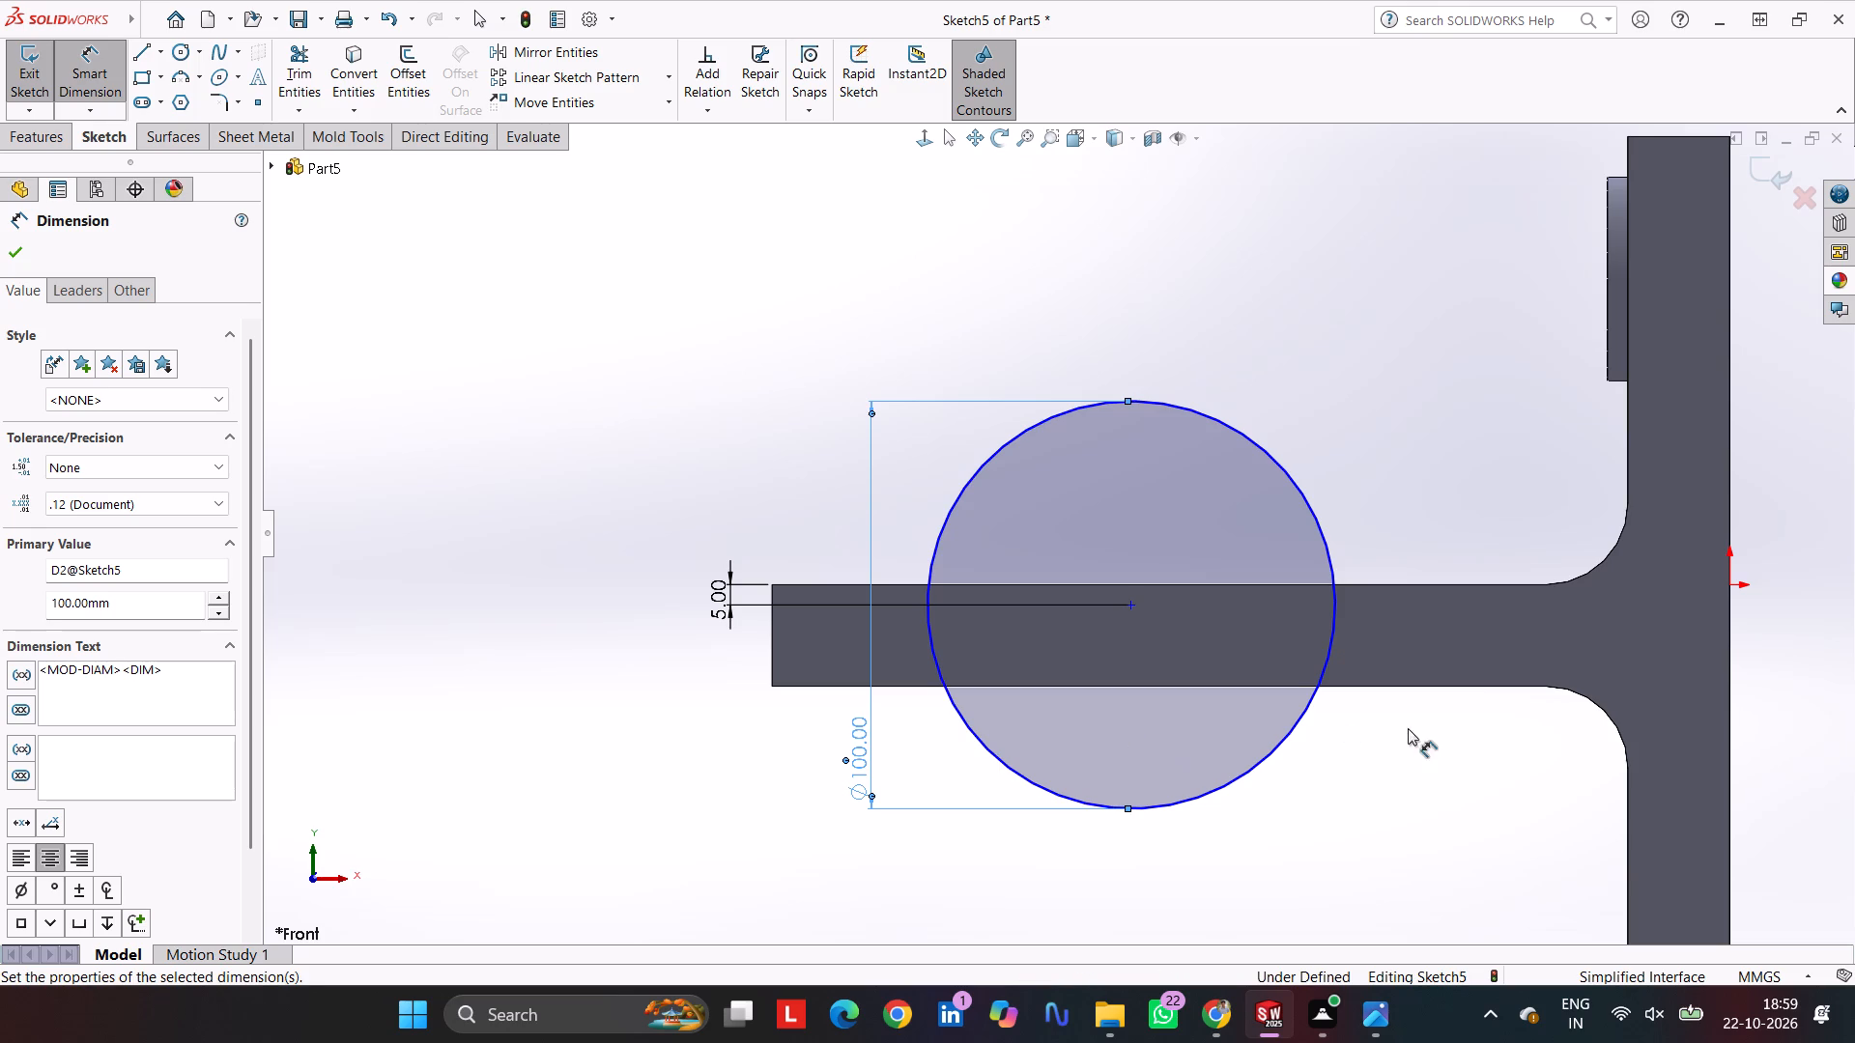
left_click(1347, 377)
middle_click_drag(1366, 346, 1404, 725)
left_click(1379, 417)
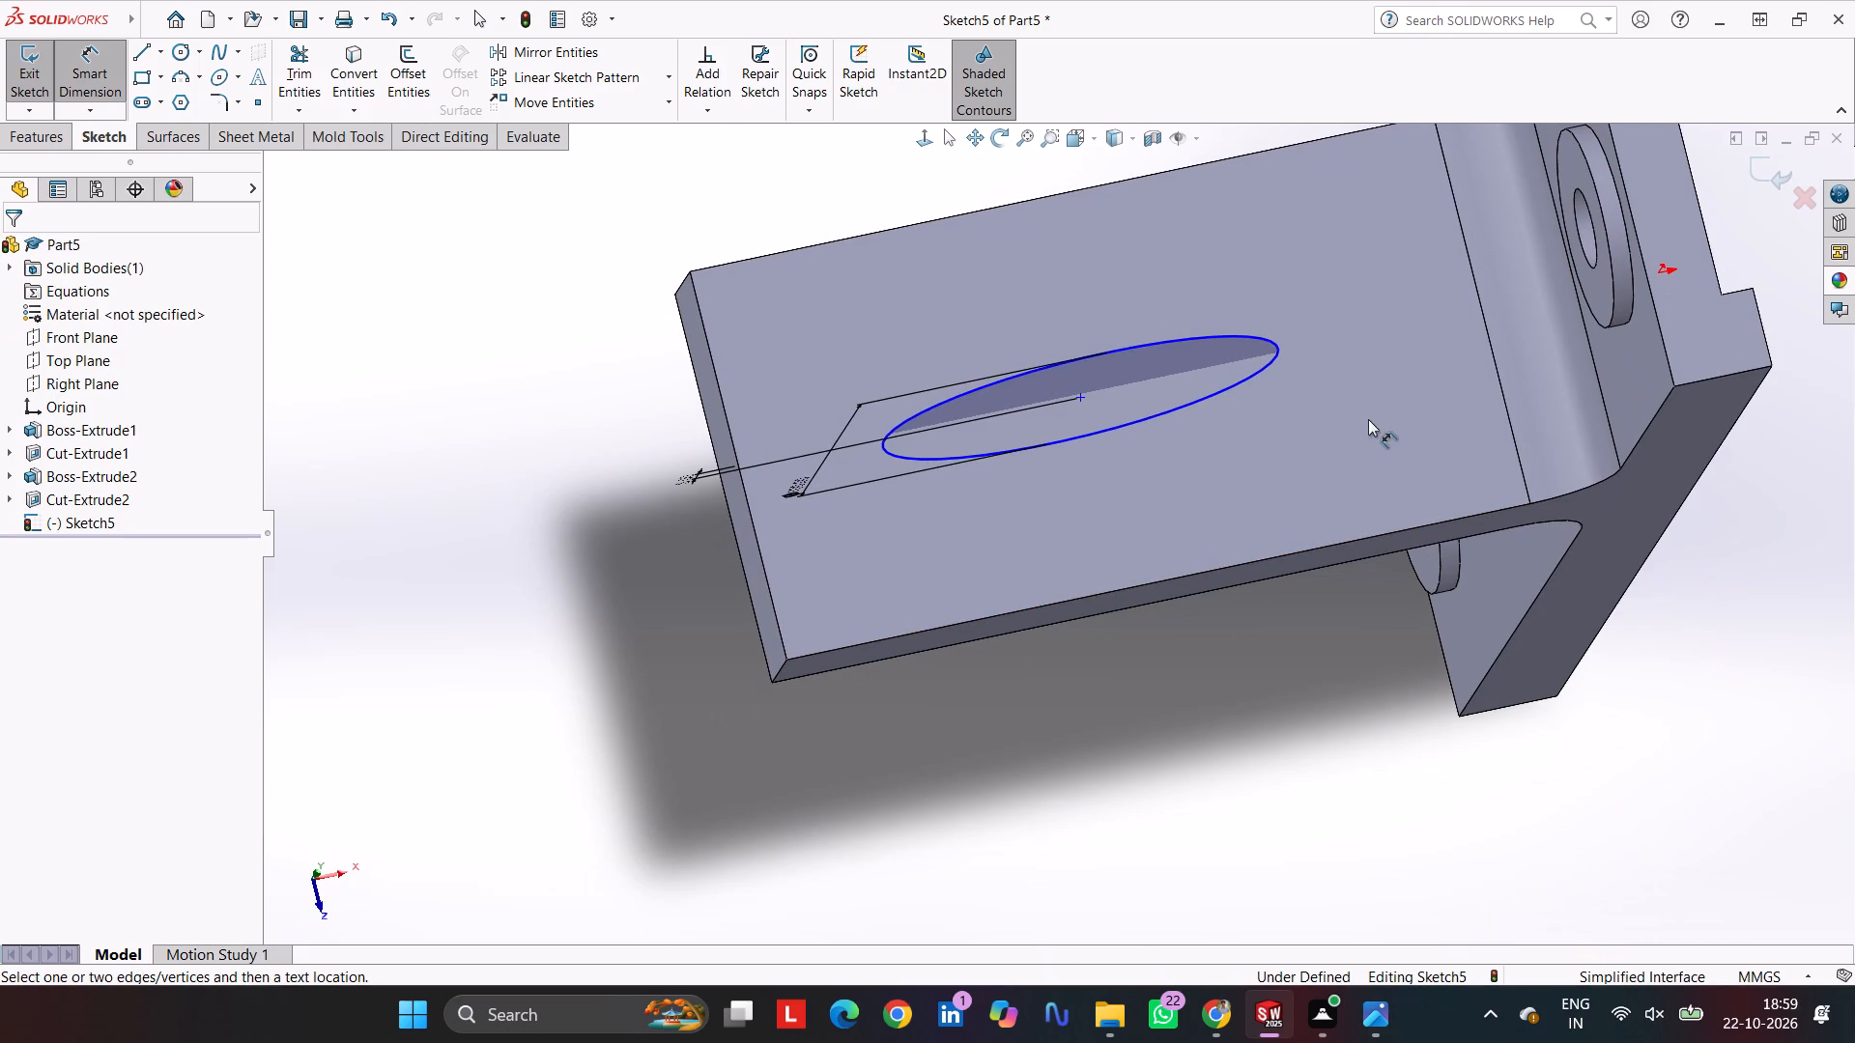
left_click(1761, 177)
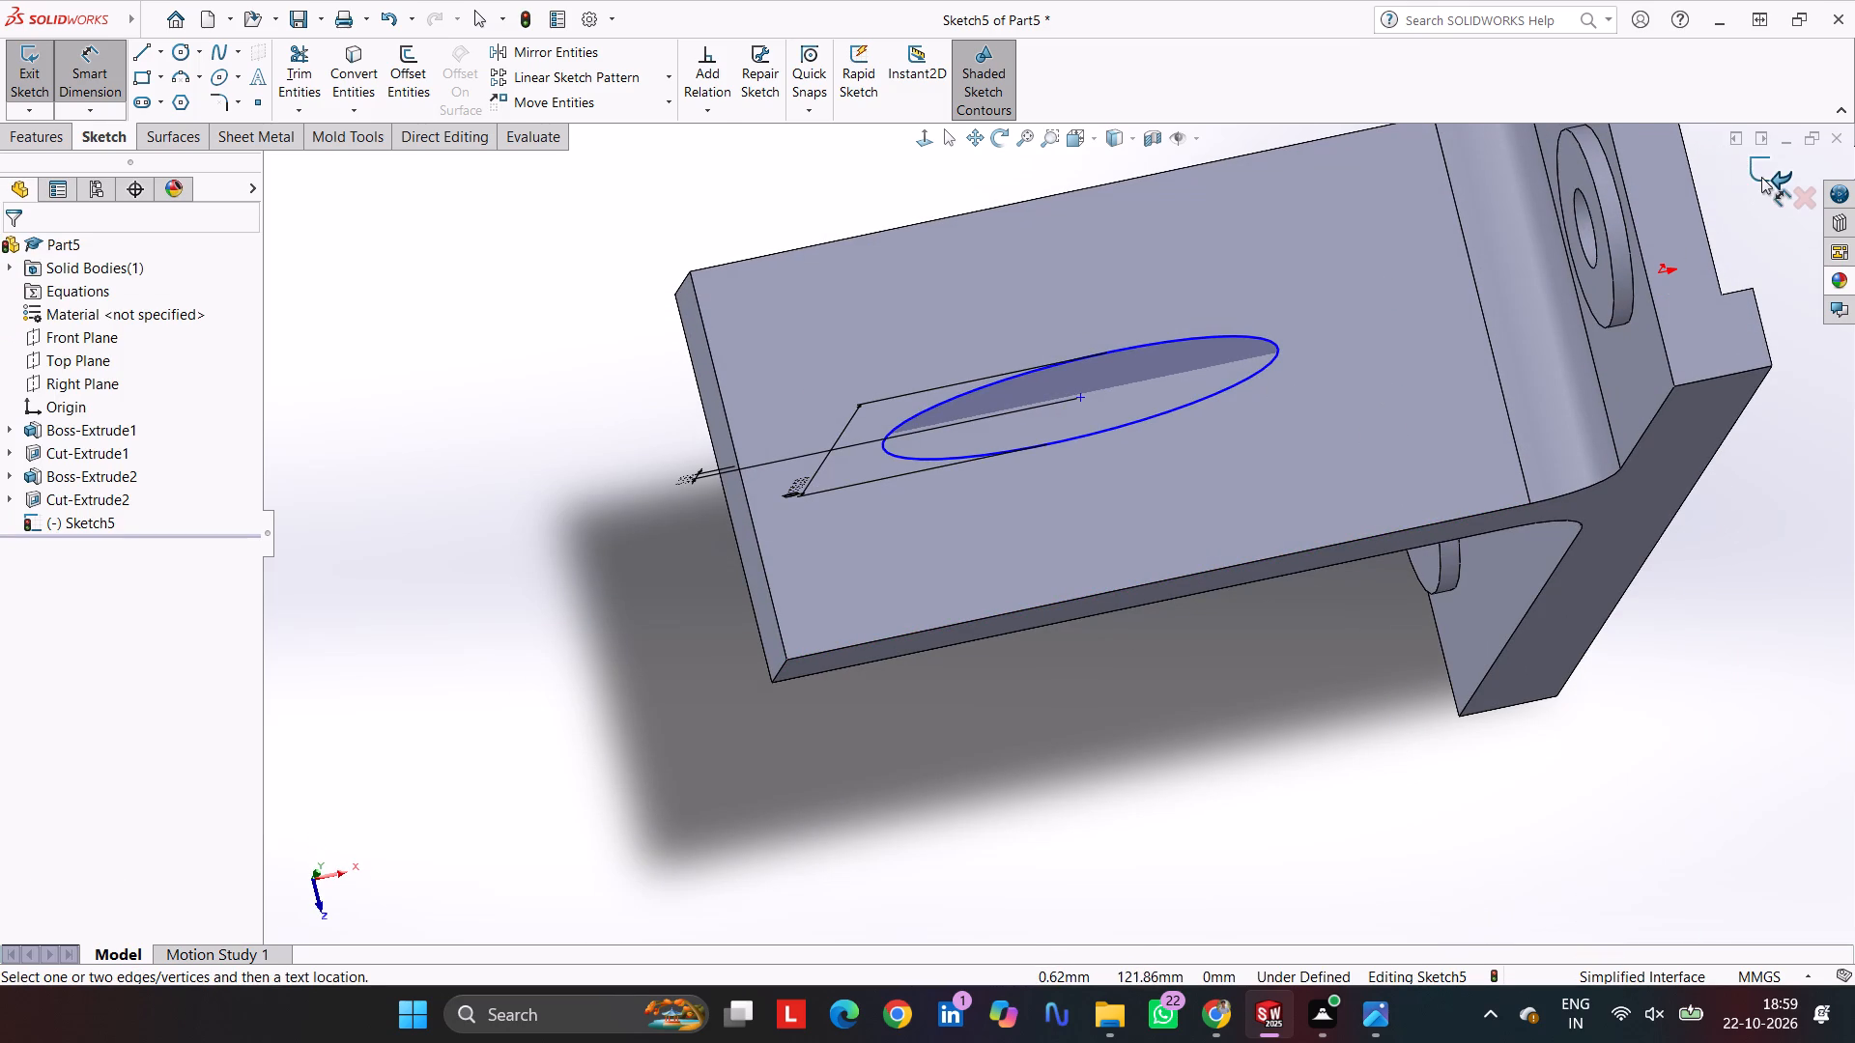
On the arm's top face, sketch two circles along its centreline, about 22 mm diameter near the upright and about 20 mm near the free end.
left_click(1382, 324)
left_click(1474, 271)
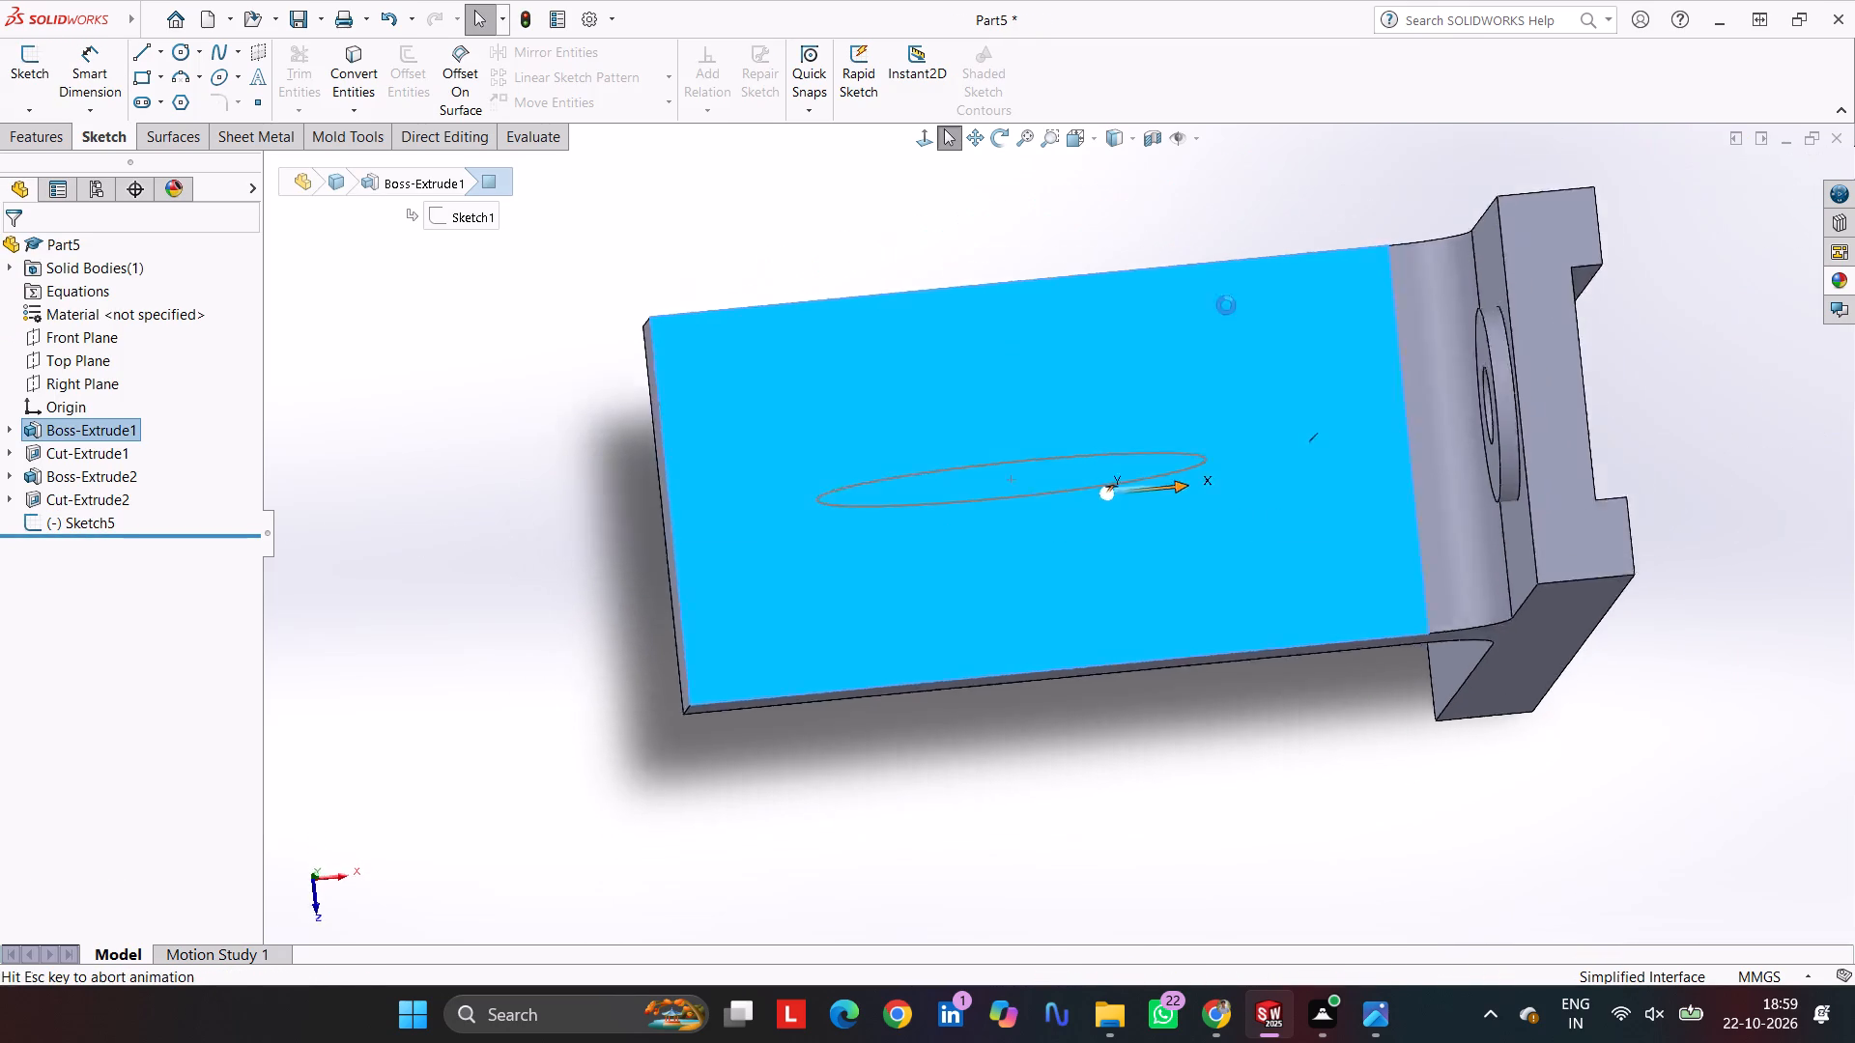
left_click(180, 47)
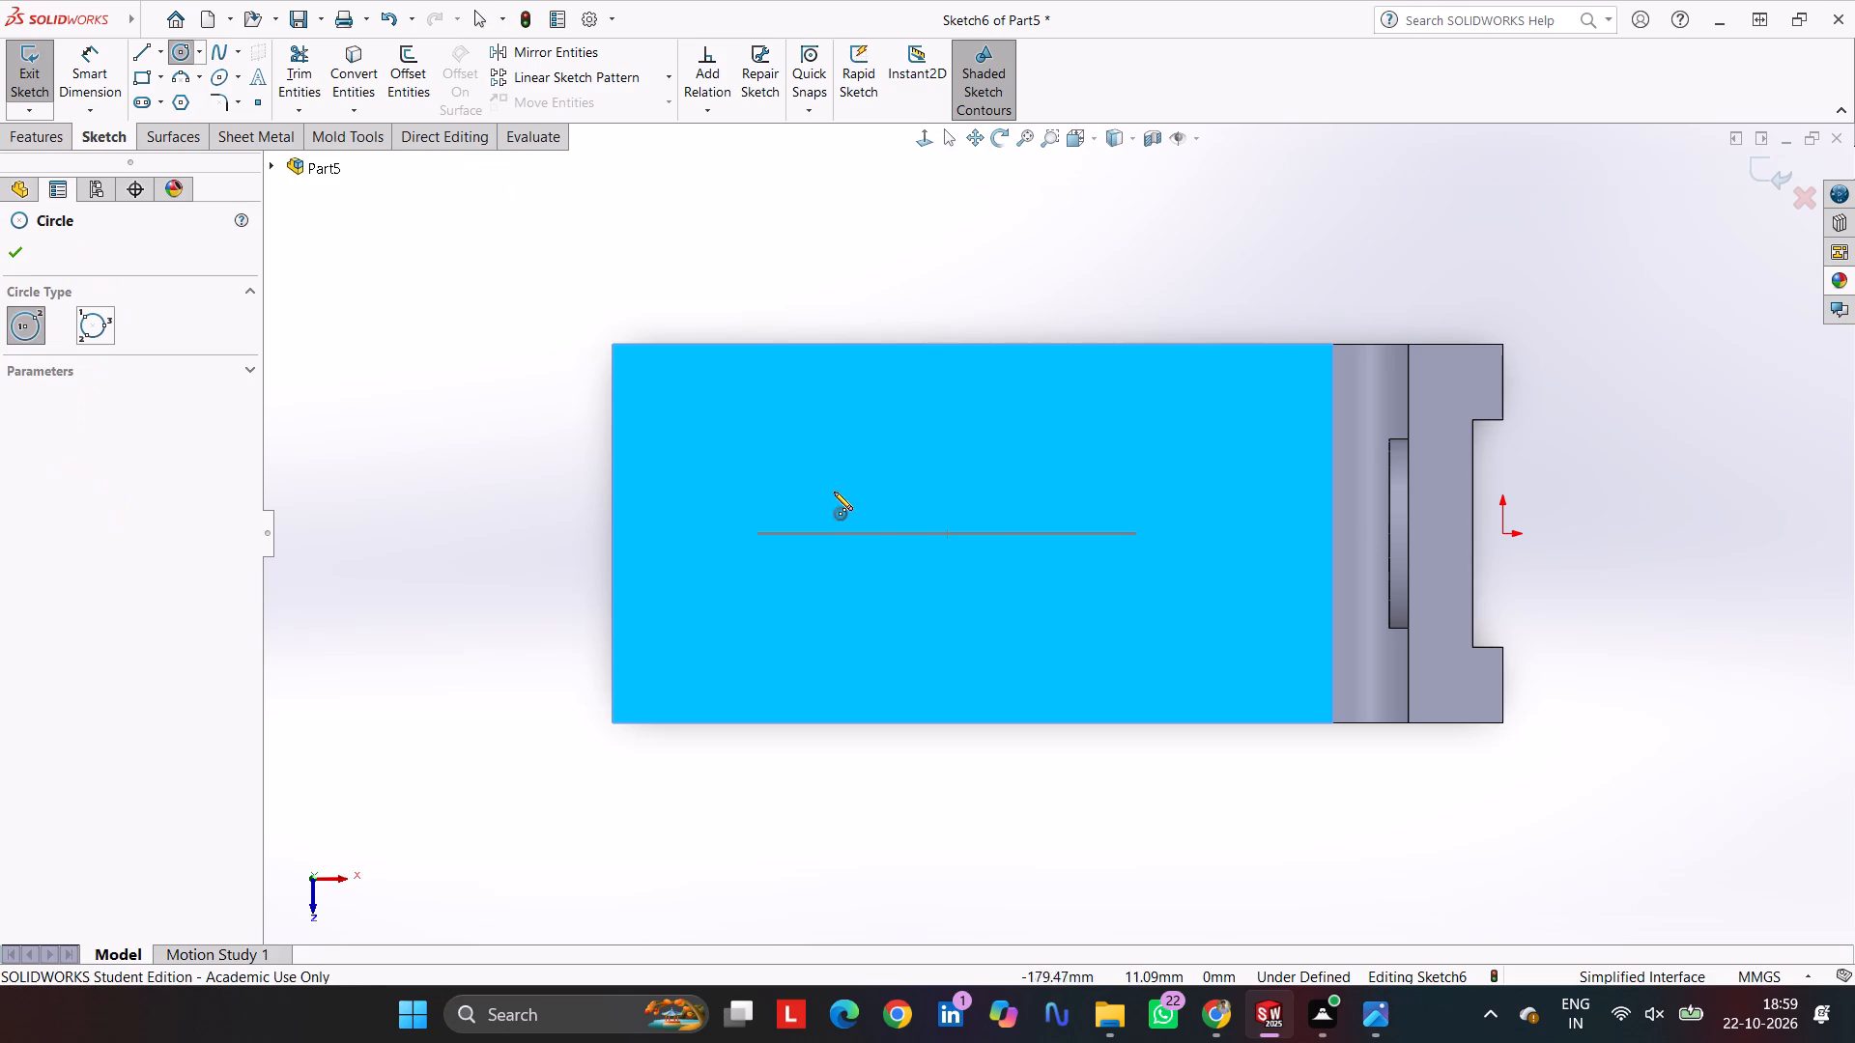
left_click(1241, 536)
left_click(1230, 574)
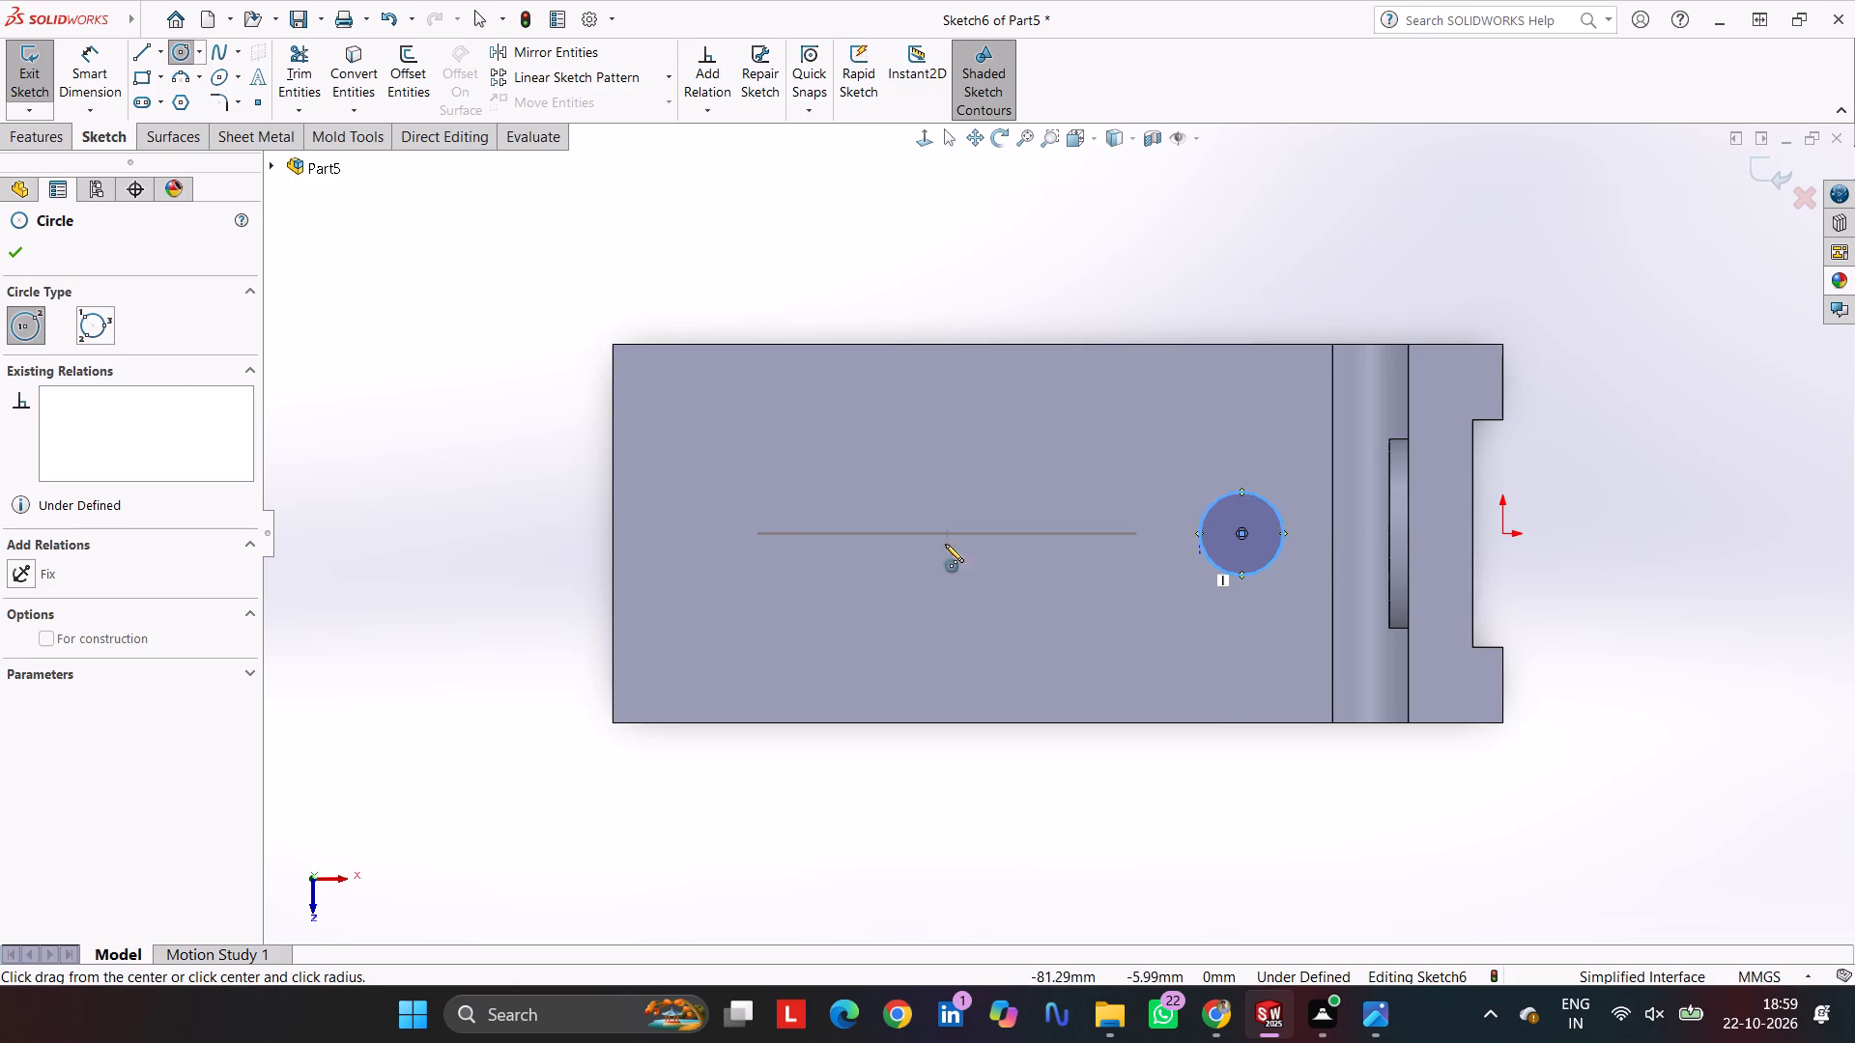
left_click(672, 538)
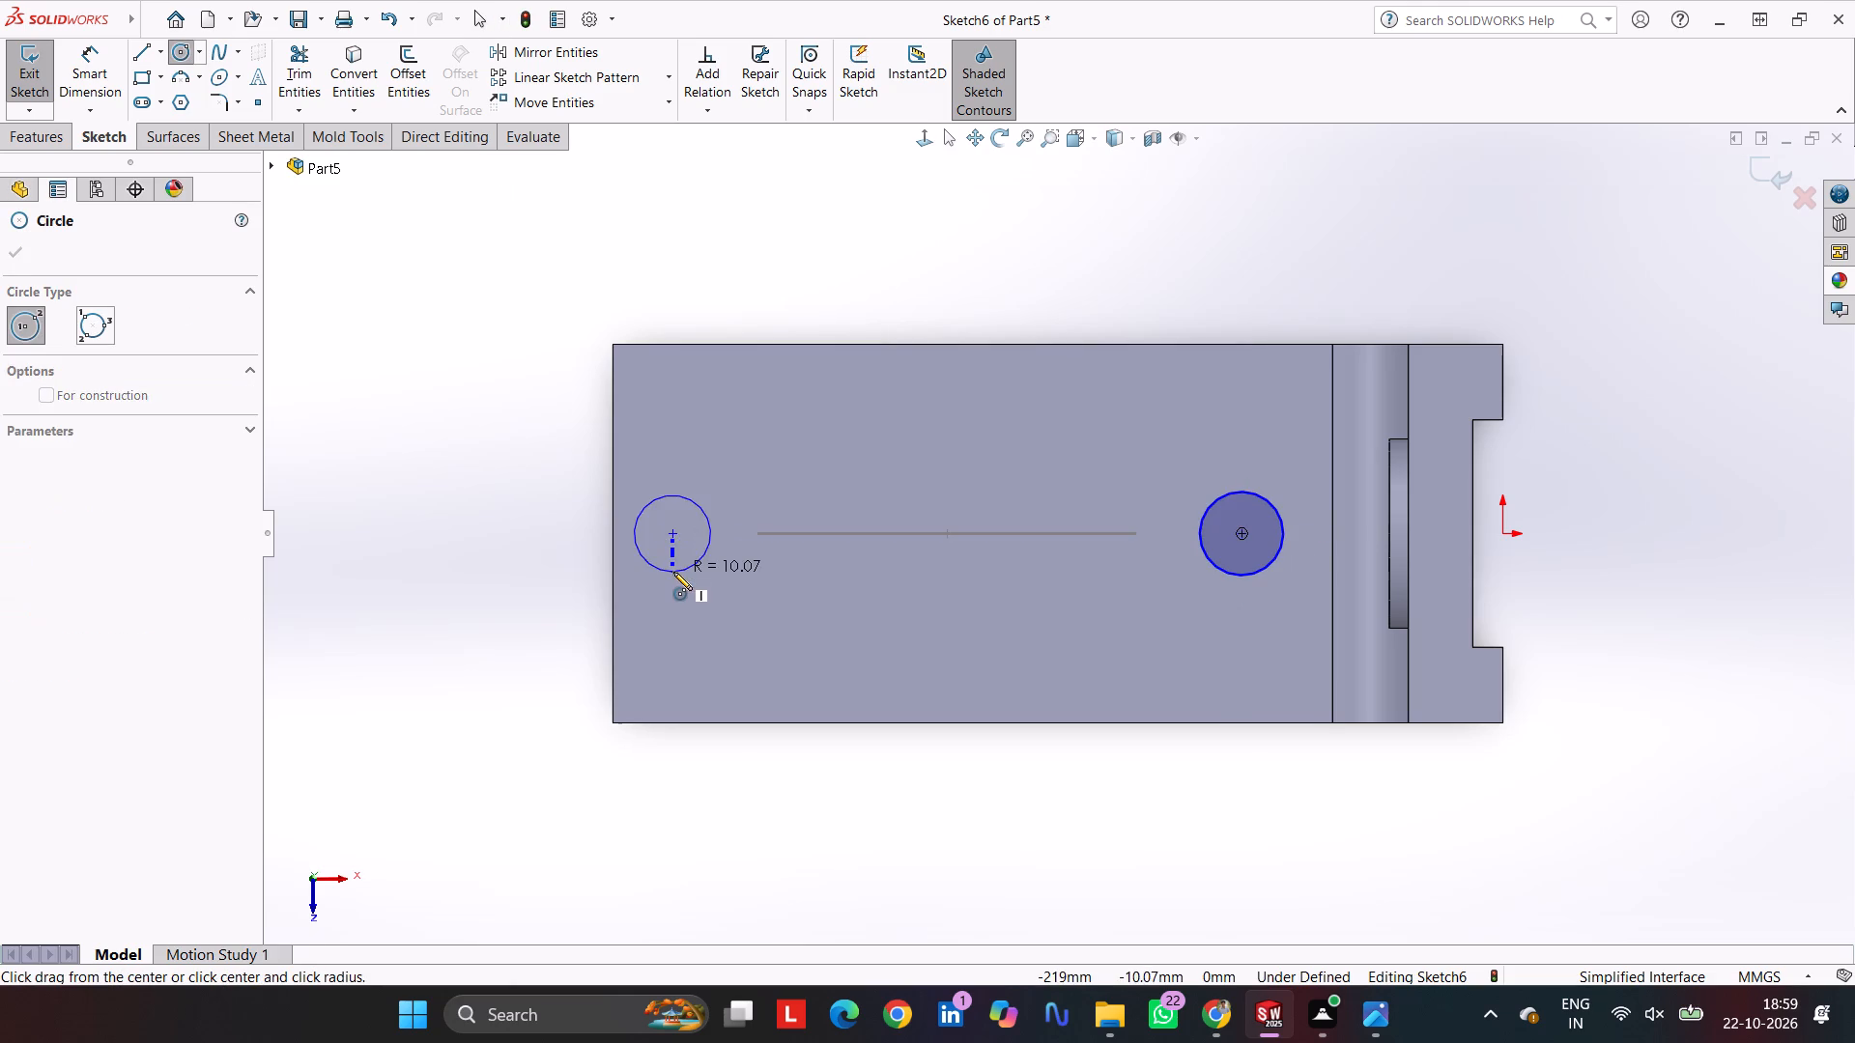
left_click(673, 572)
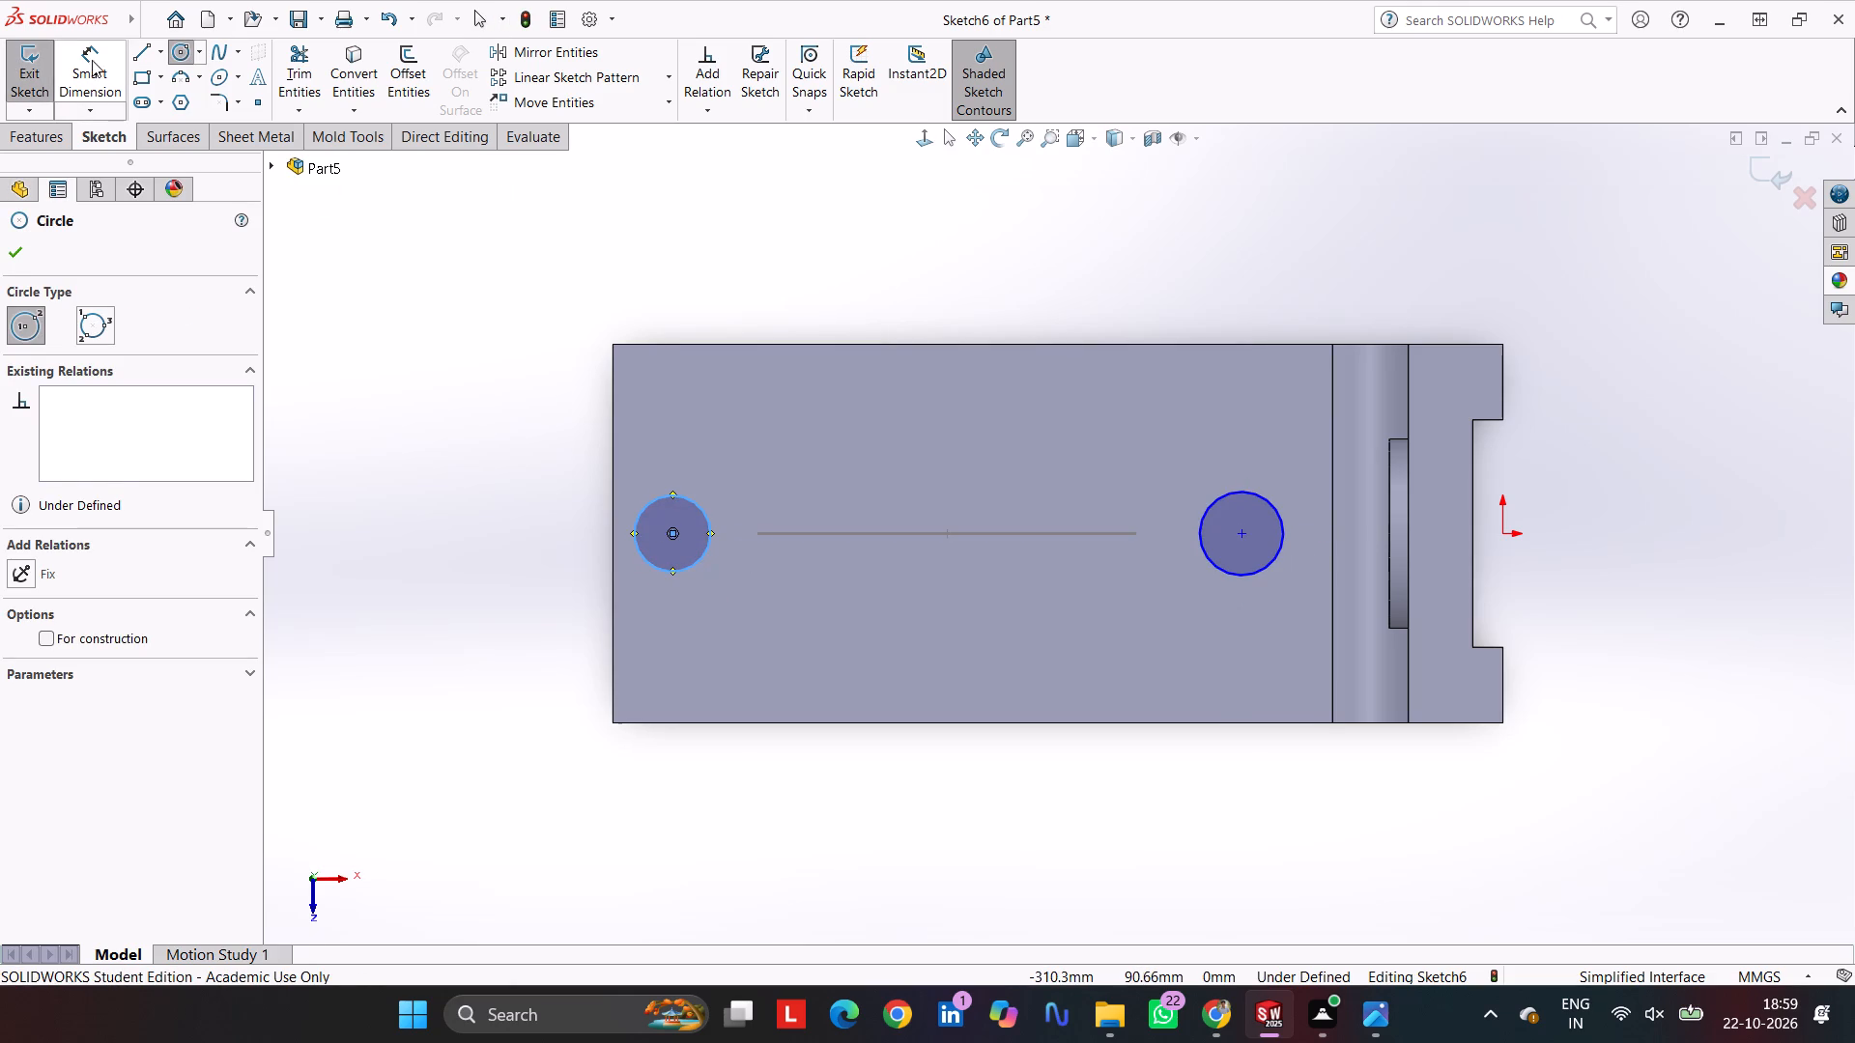
Dimension the distance between the two small circles' centres as 140 mm.
left_click(92, 60)
left_click(673, 534)
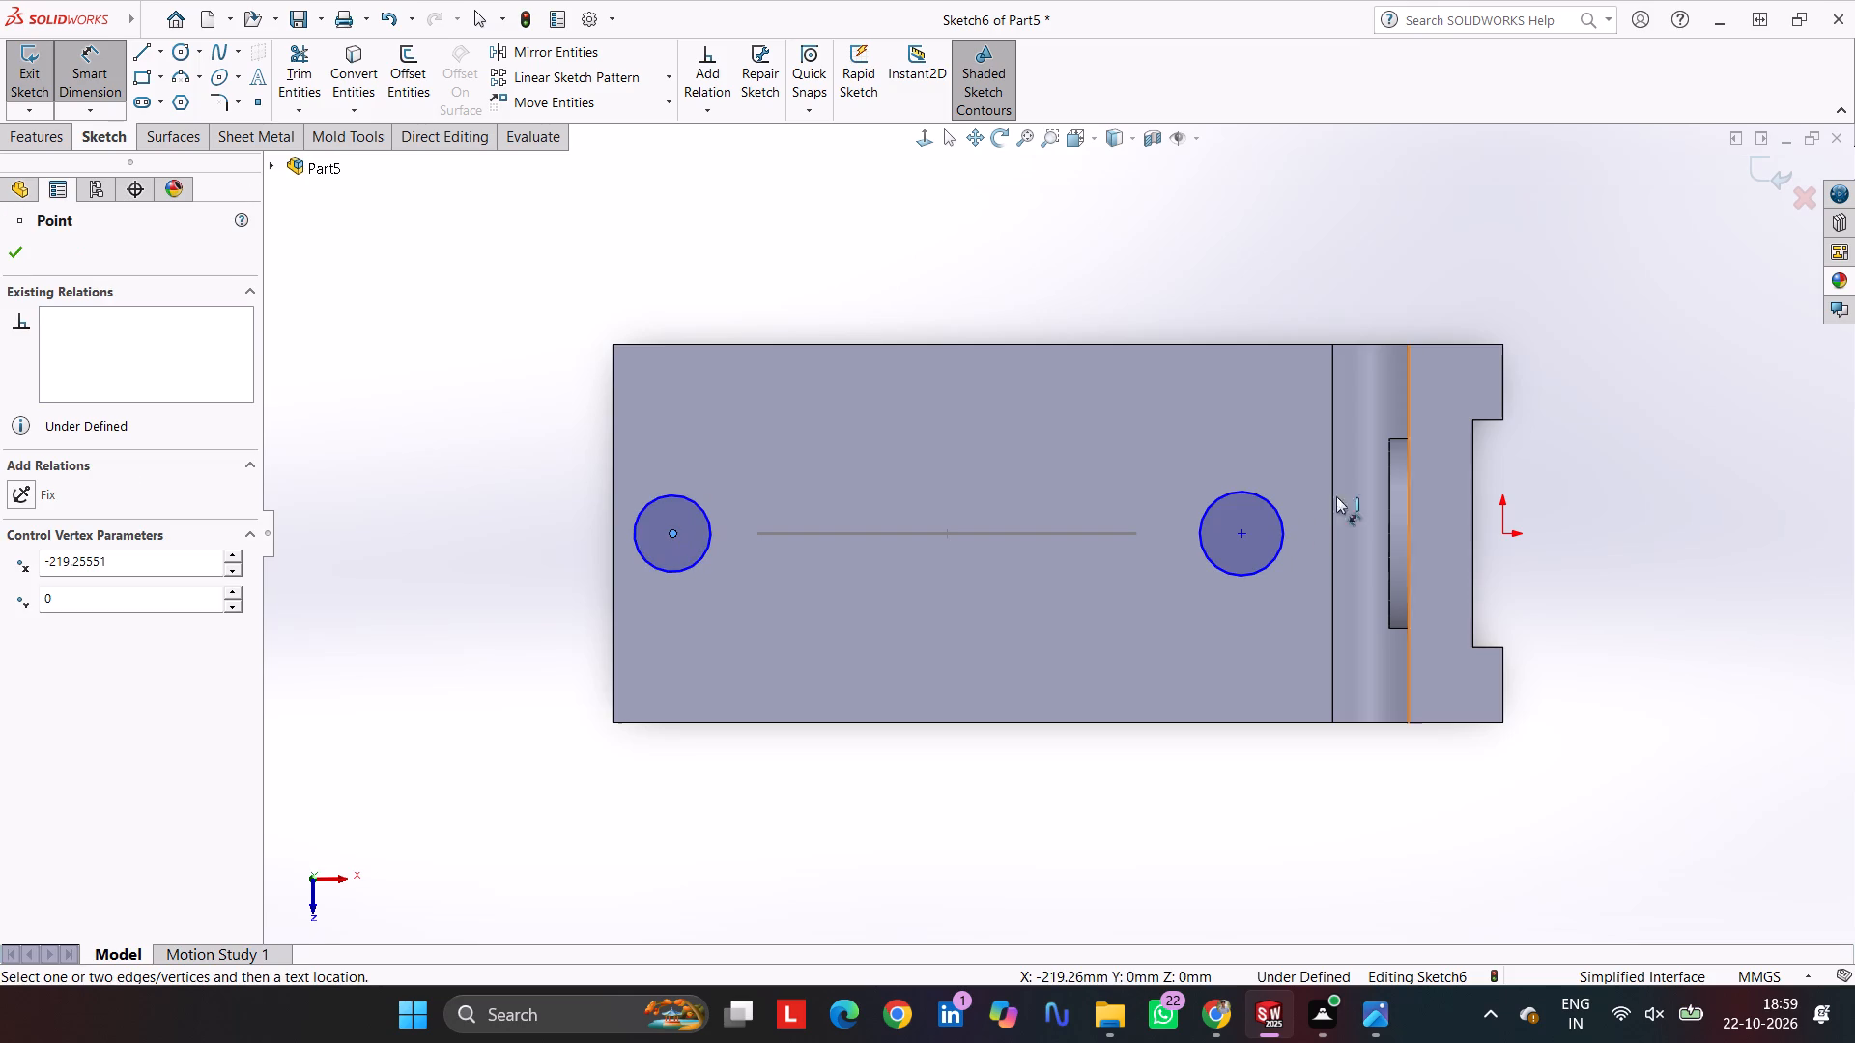
left_click(1242, 533)
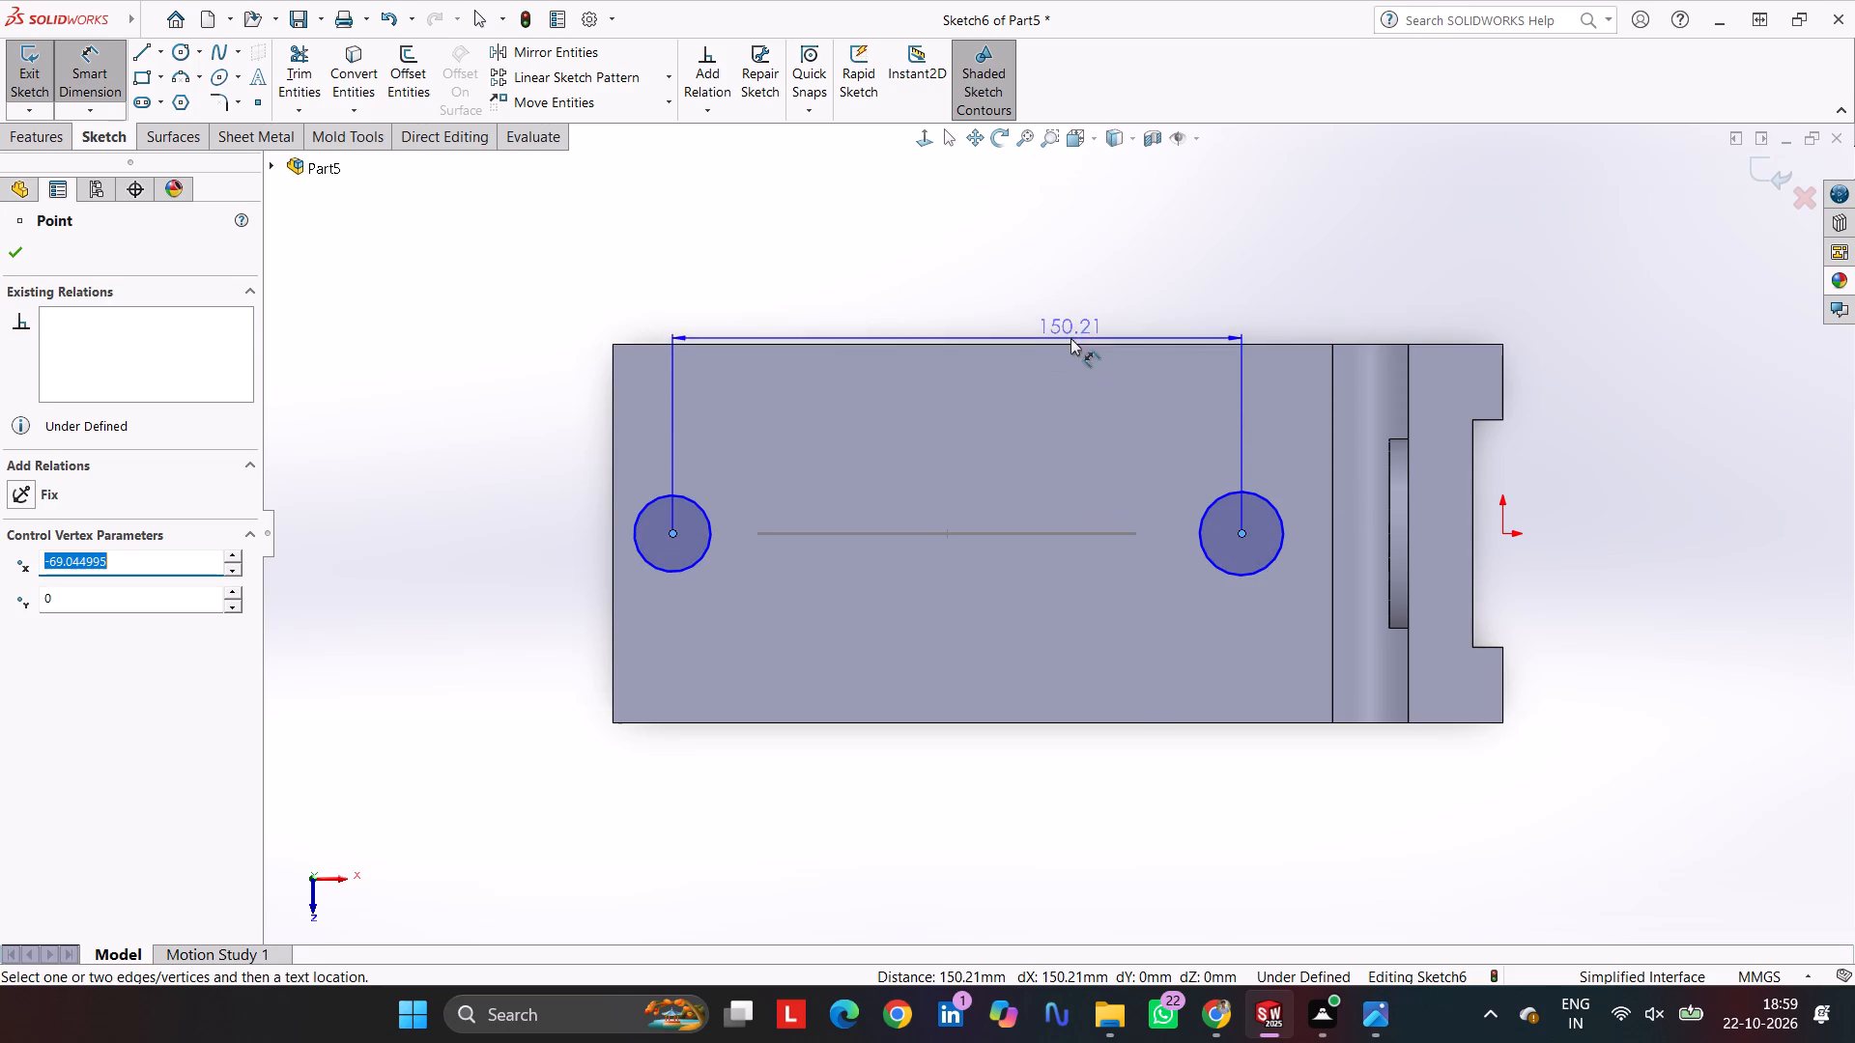
left_click(1071, 300)
type("140")
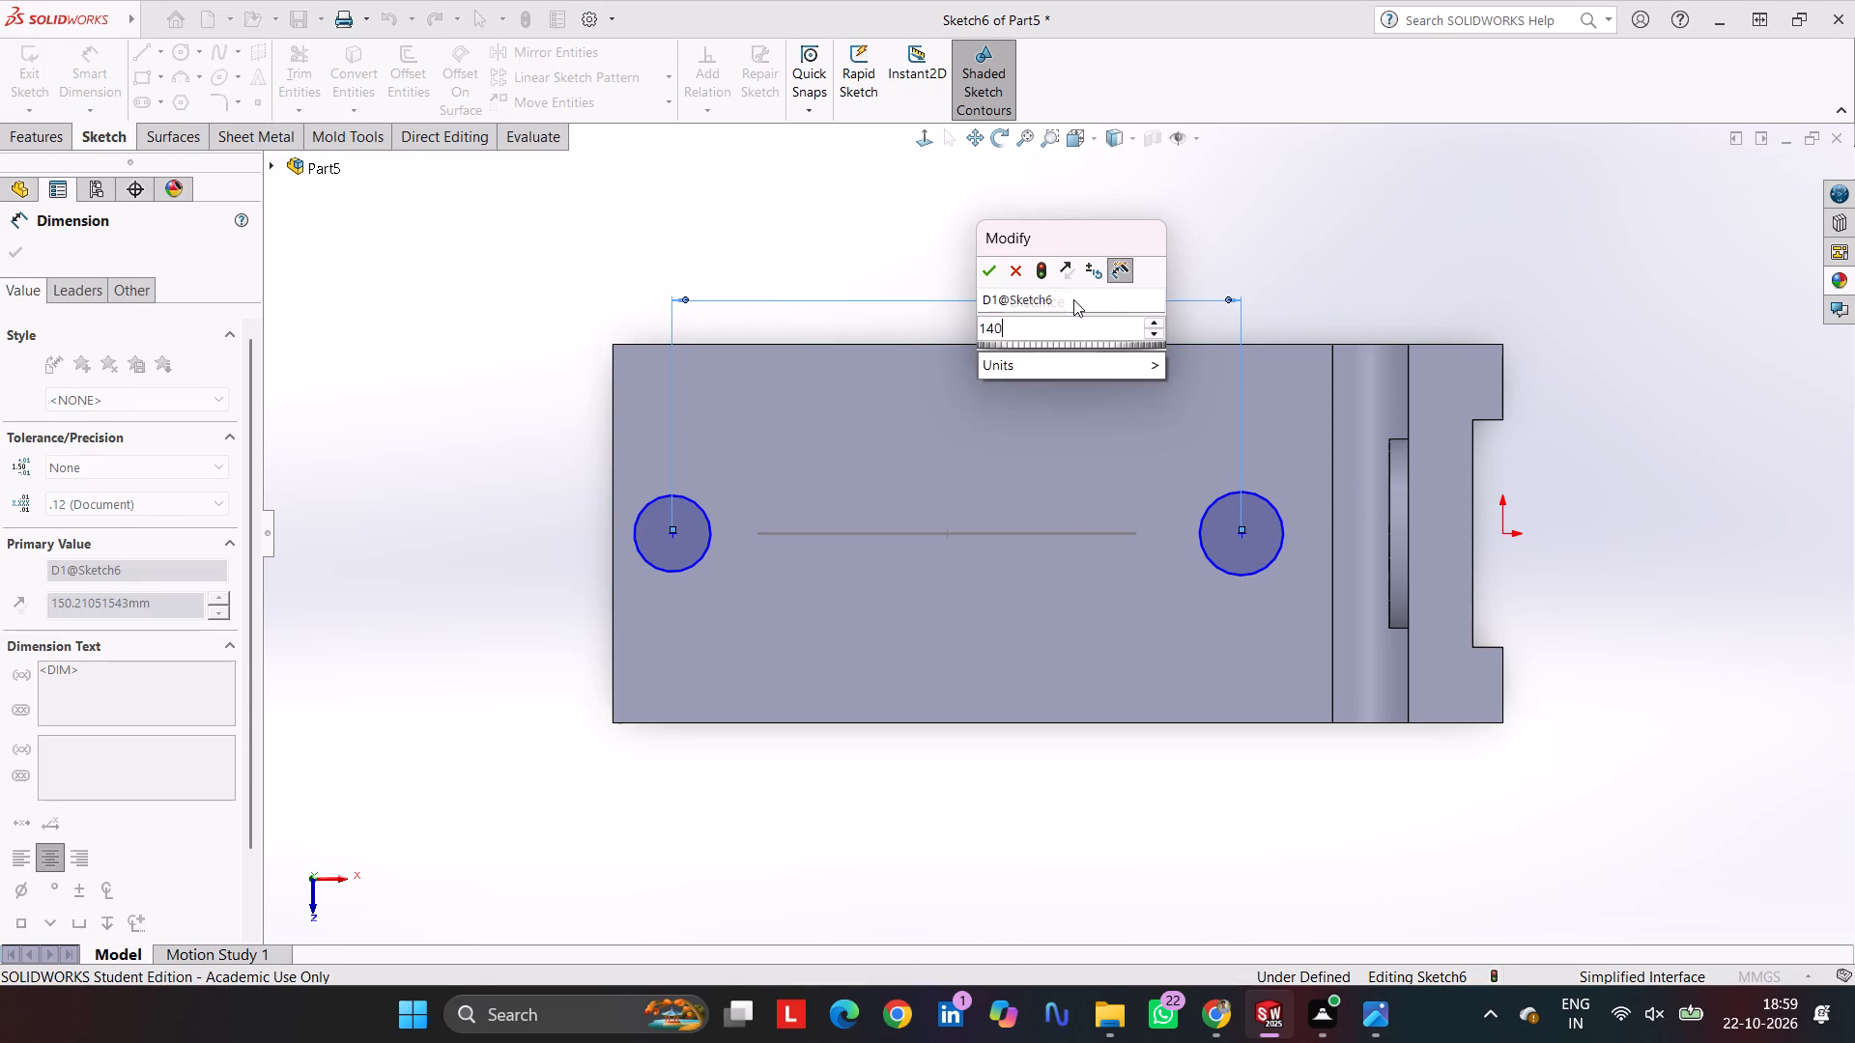
key("Return")
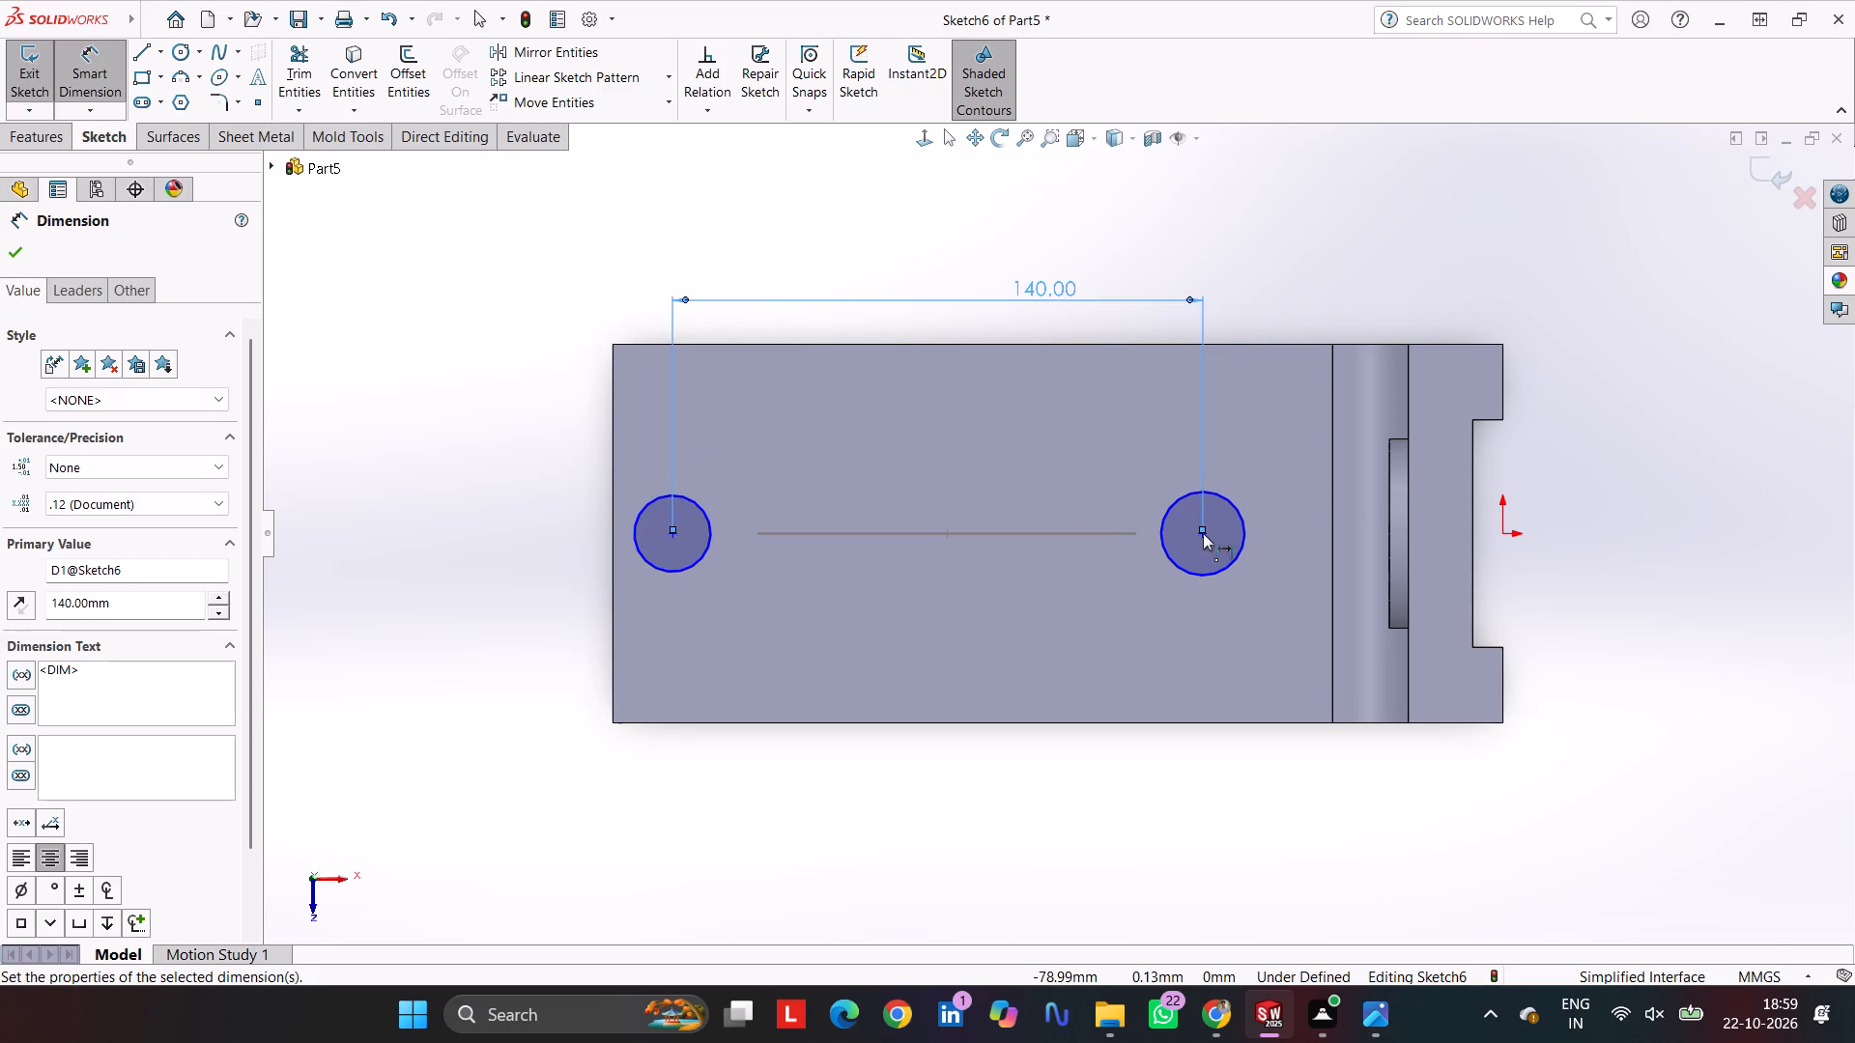
Dimension the centre of the small circle nearest the upright 75 mm from the origin.
left_click(1204, 536)
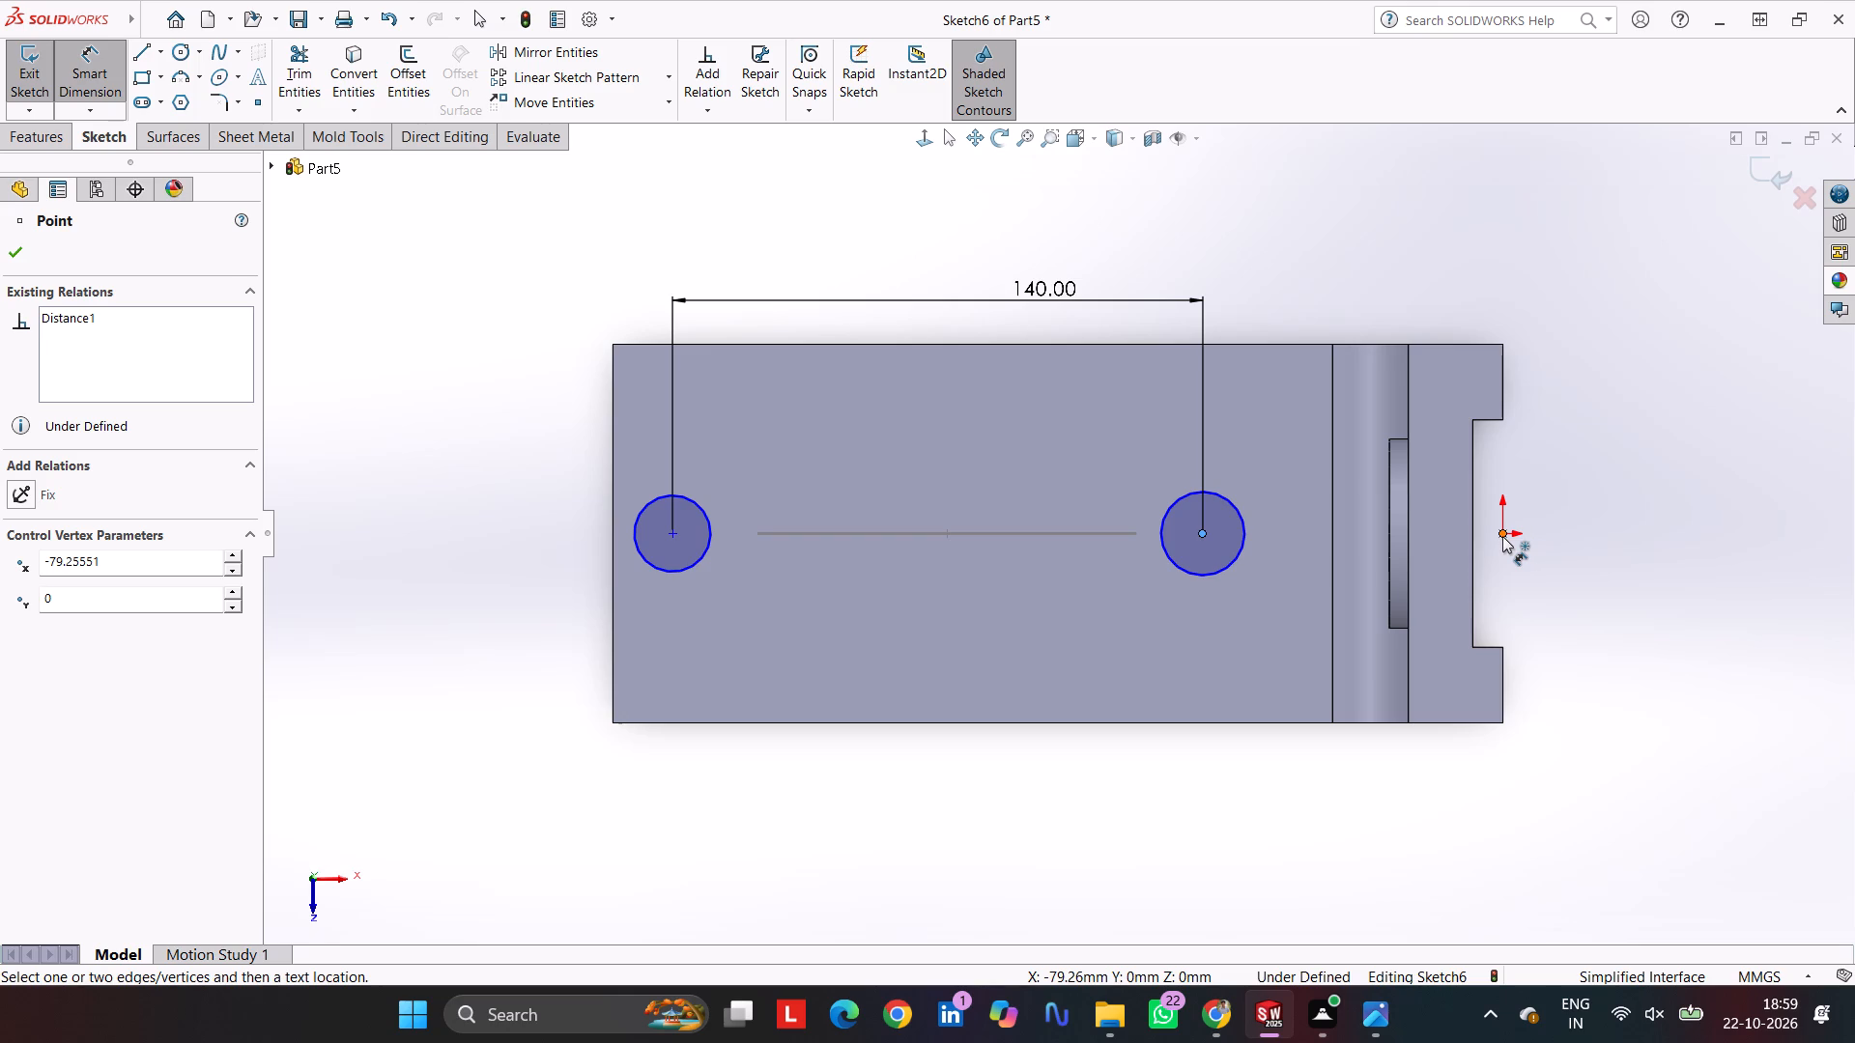
left_click(1501, 537)
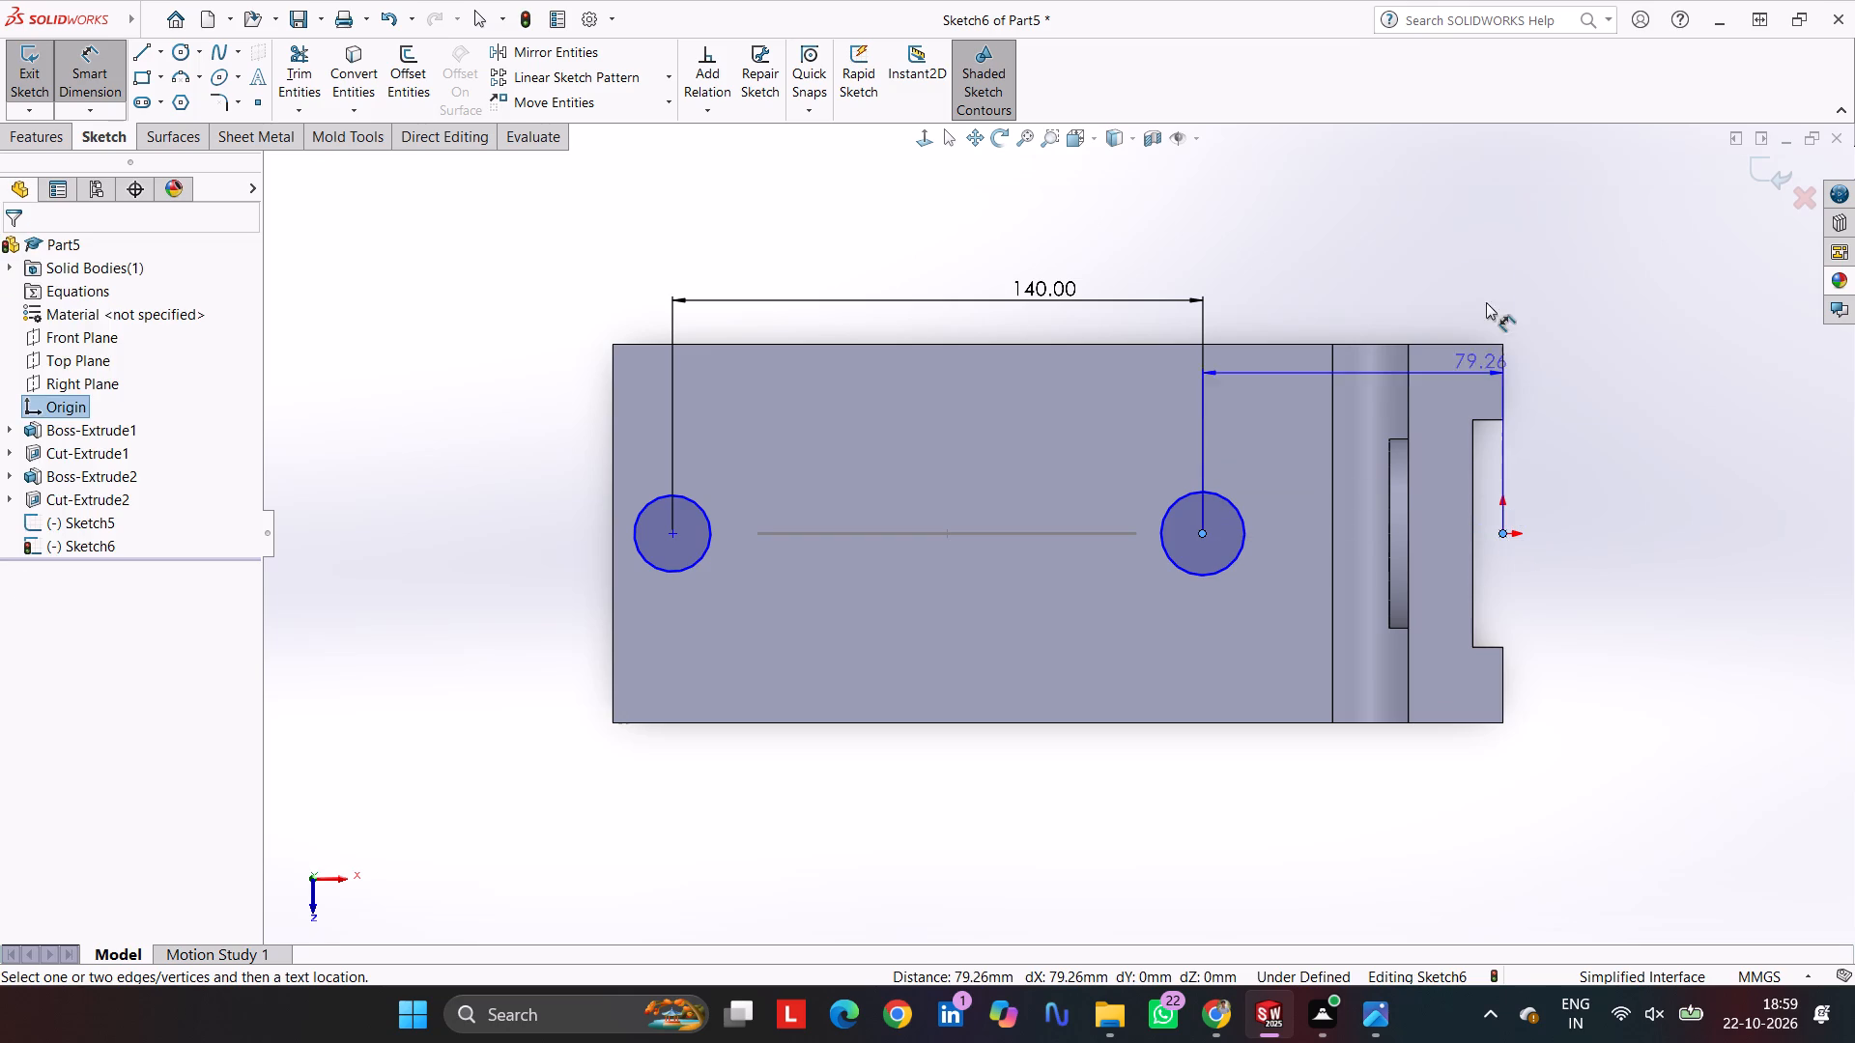
left_click(1478, 247)
type("75")
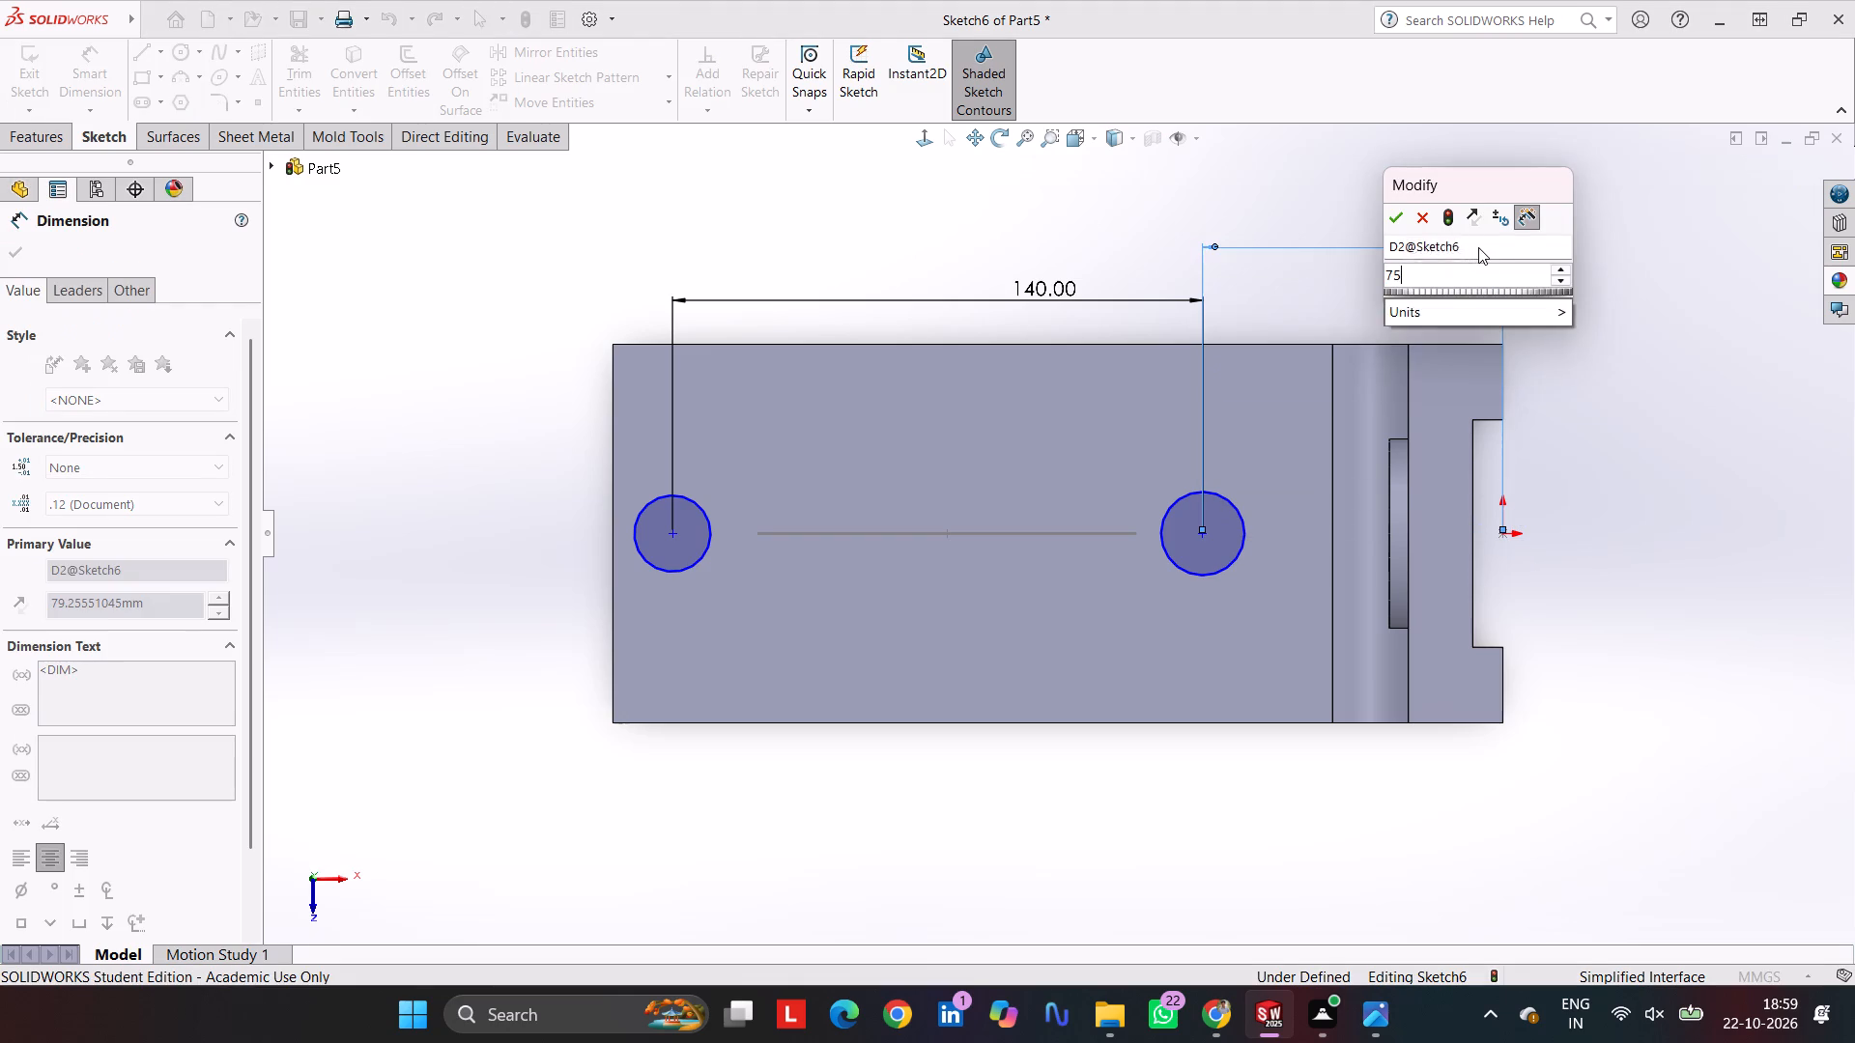
key("Return")
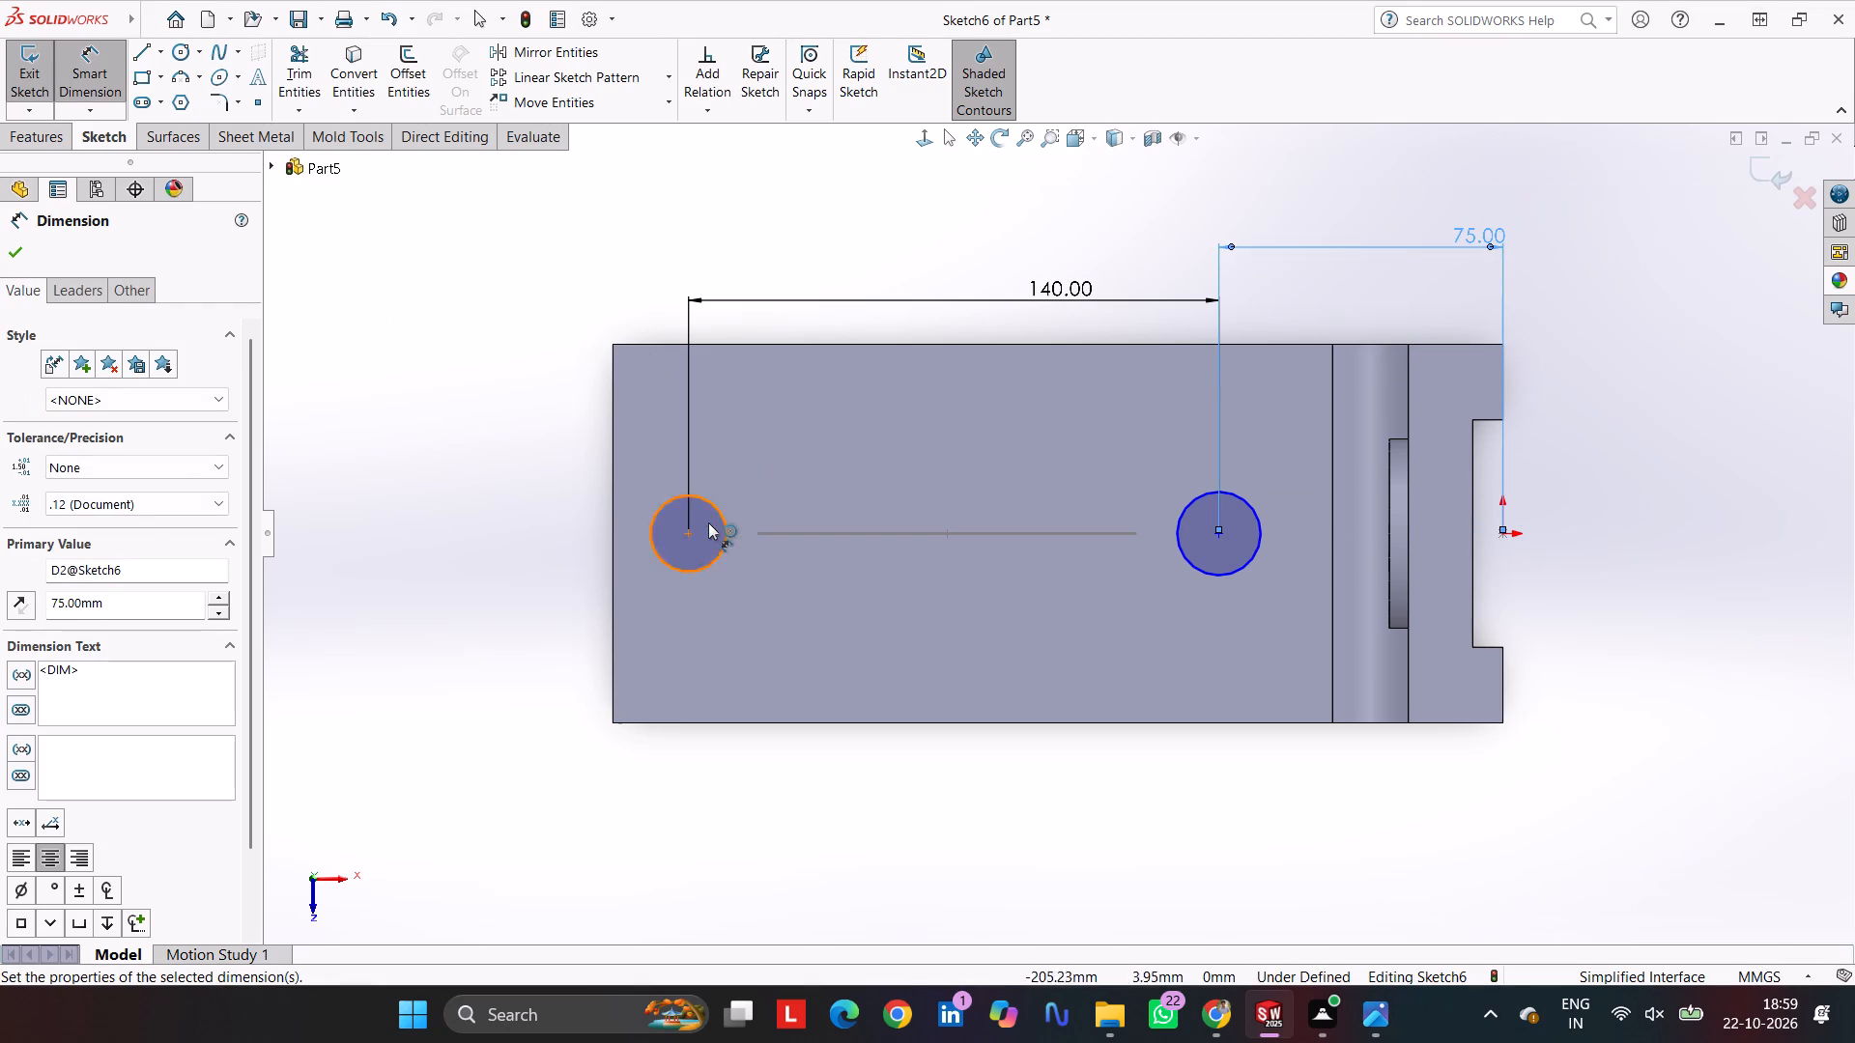
Dimension both small circles on the arm's top face to a 14.5 mm diameter.
left_click(645, 533)
left_click(519, 551)
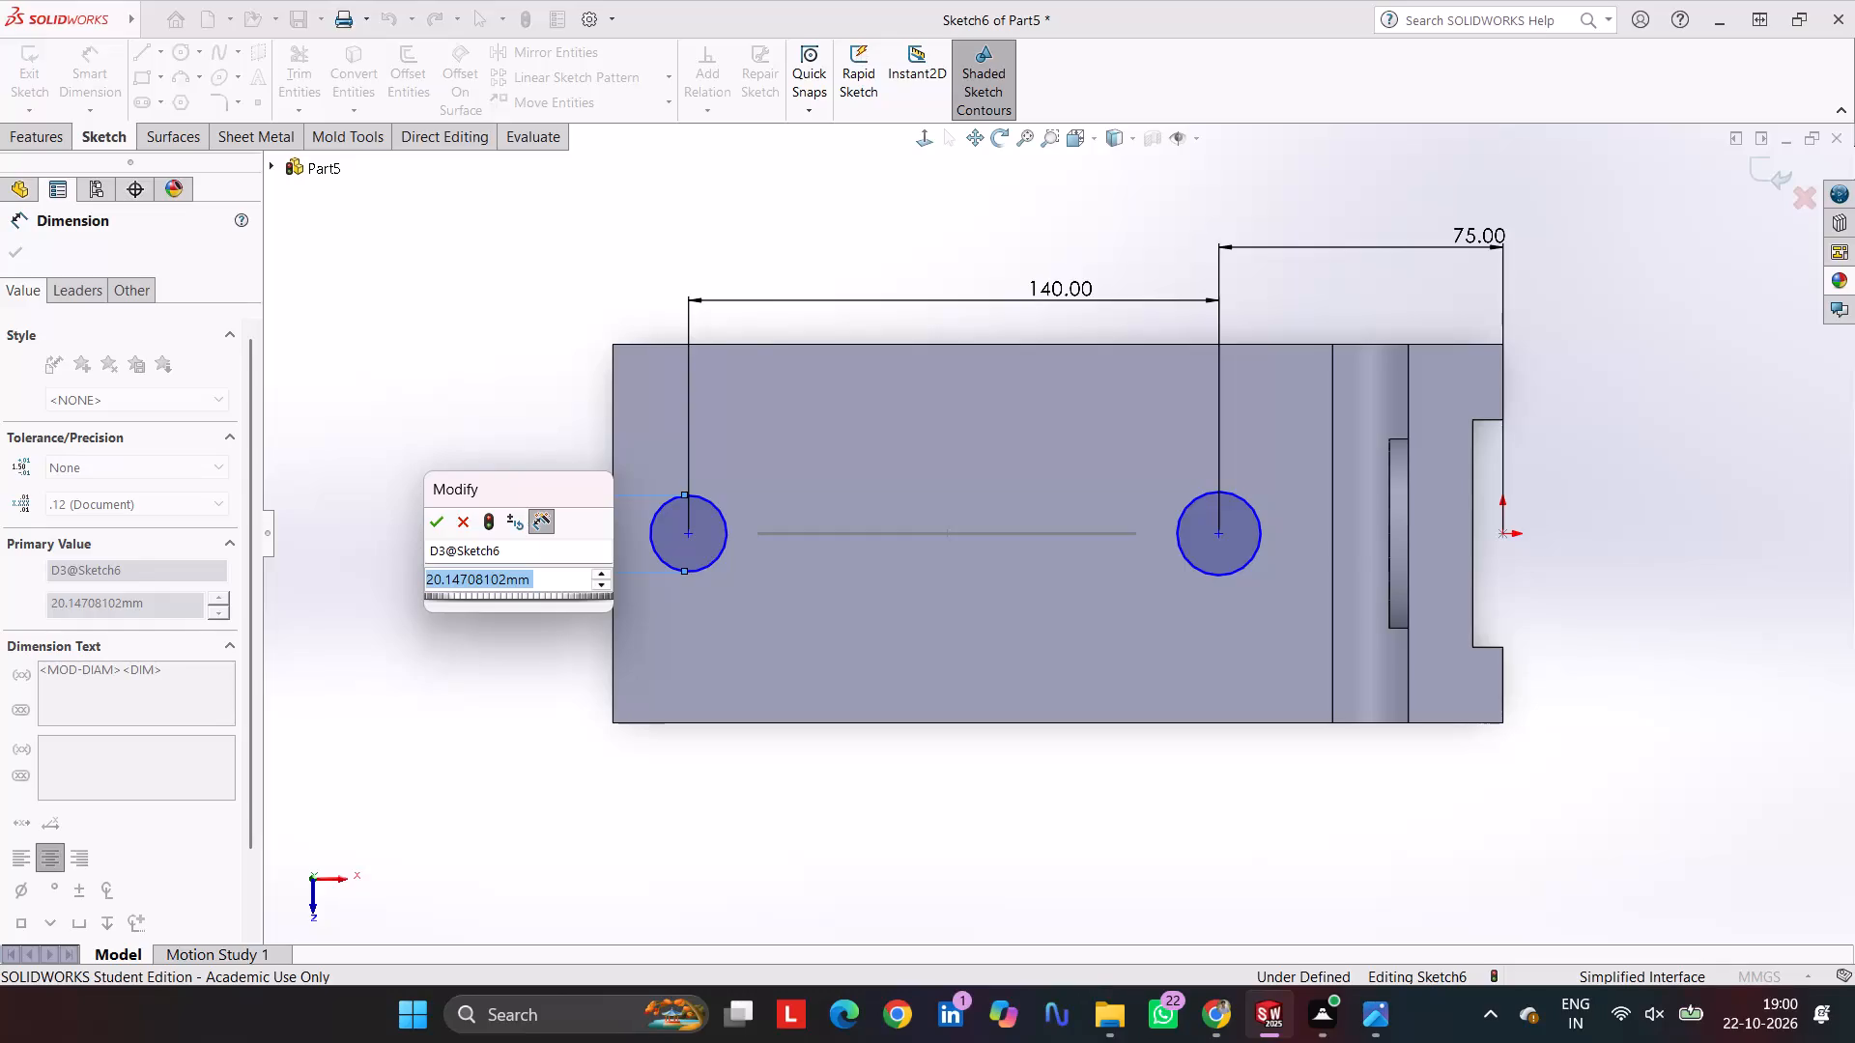
type("14.5")
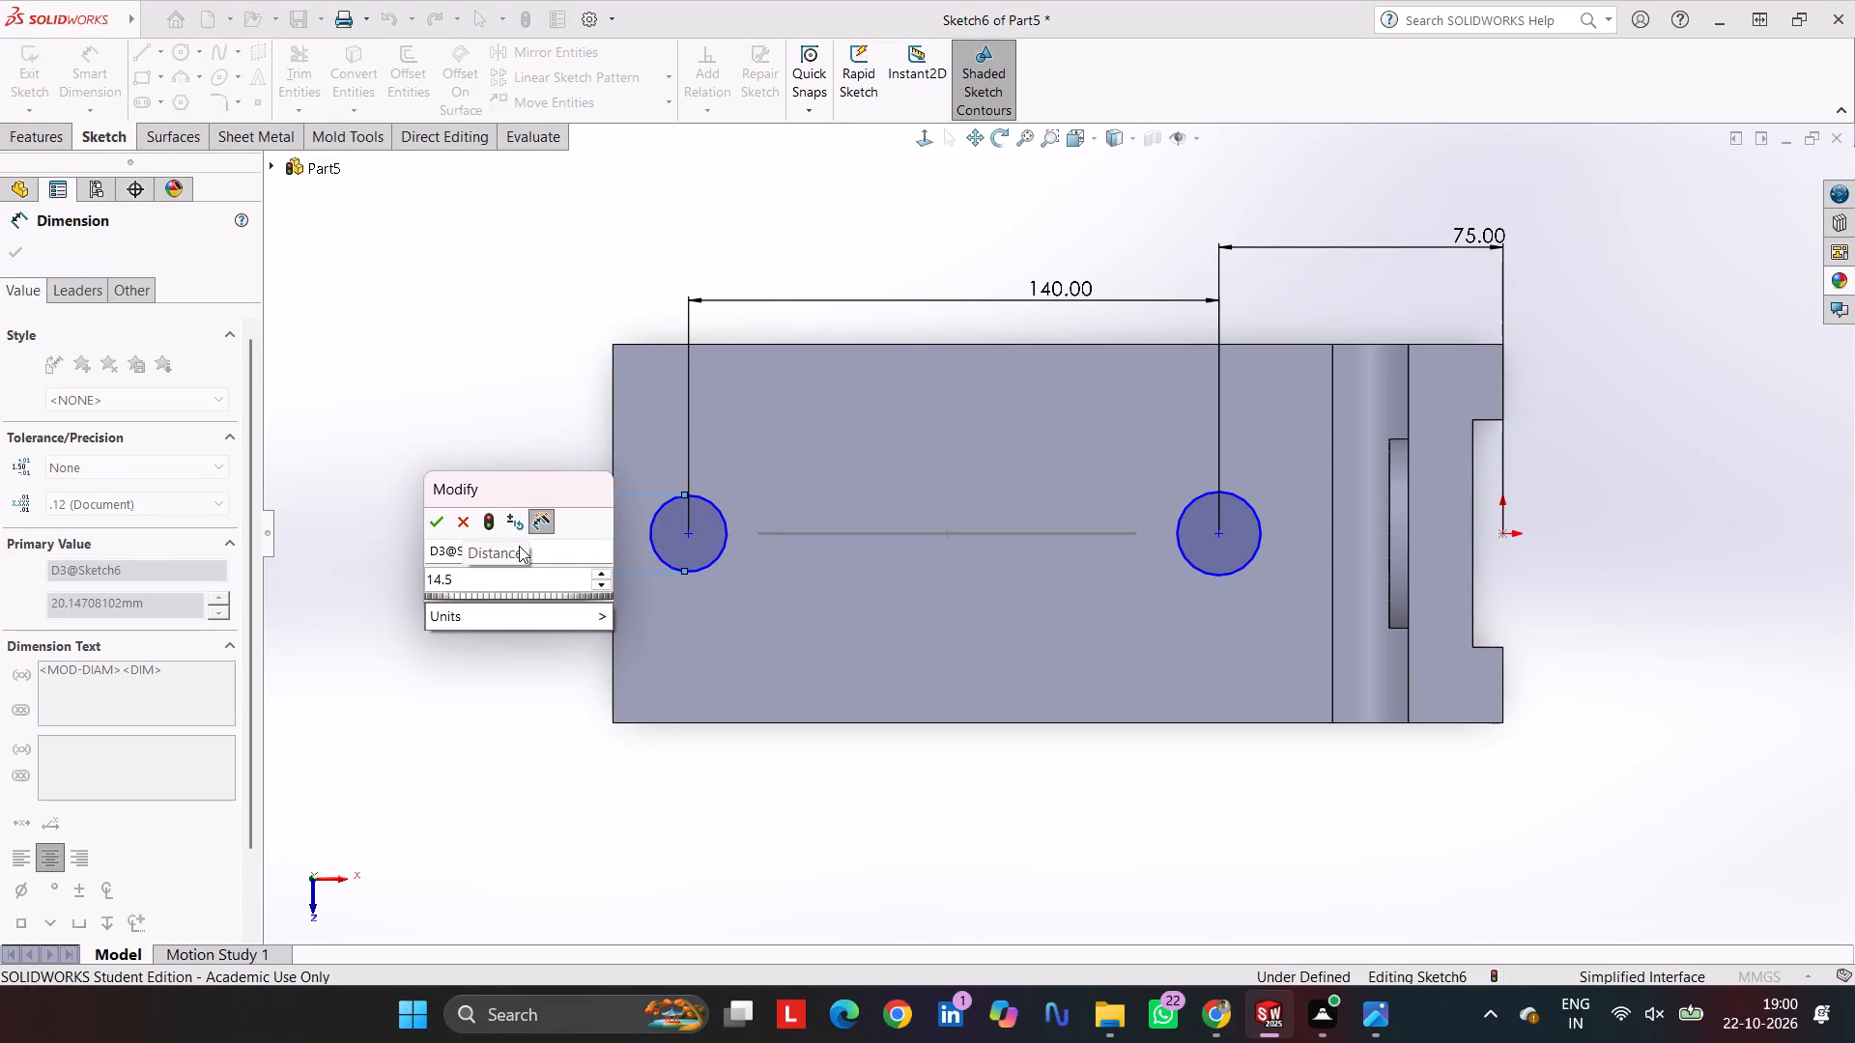
key("Return")
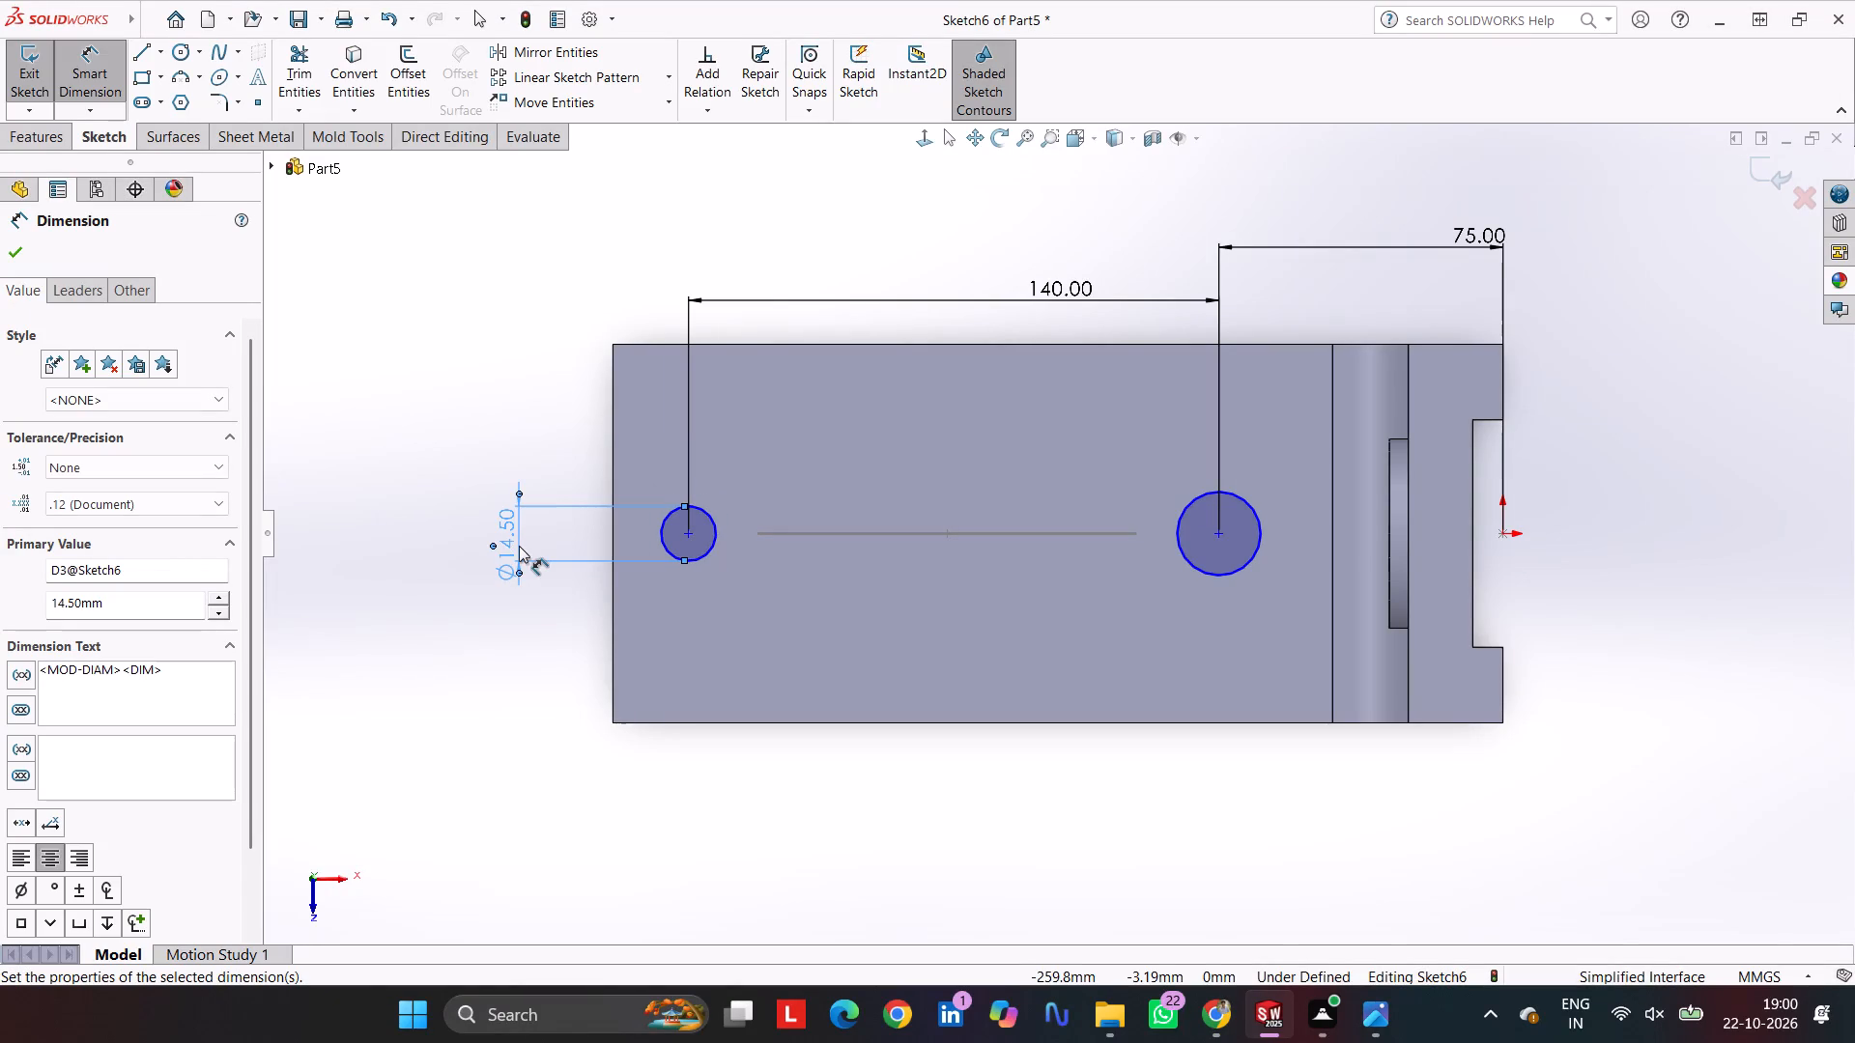
left_click(1209, 576)
left_click(1167, 627)
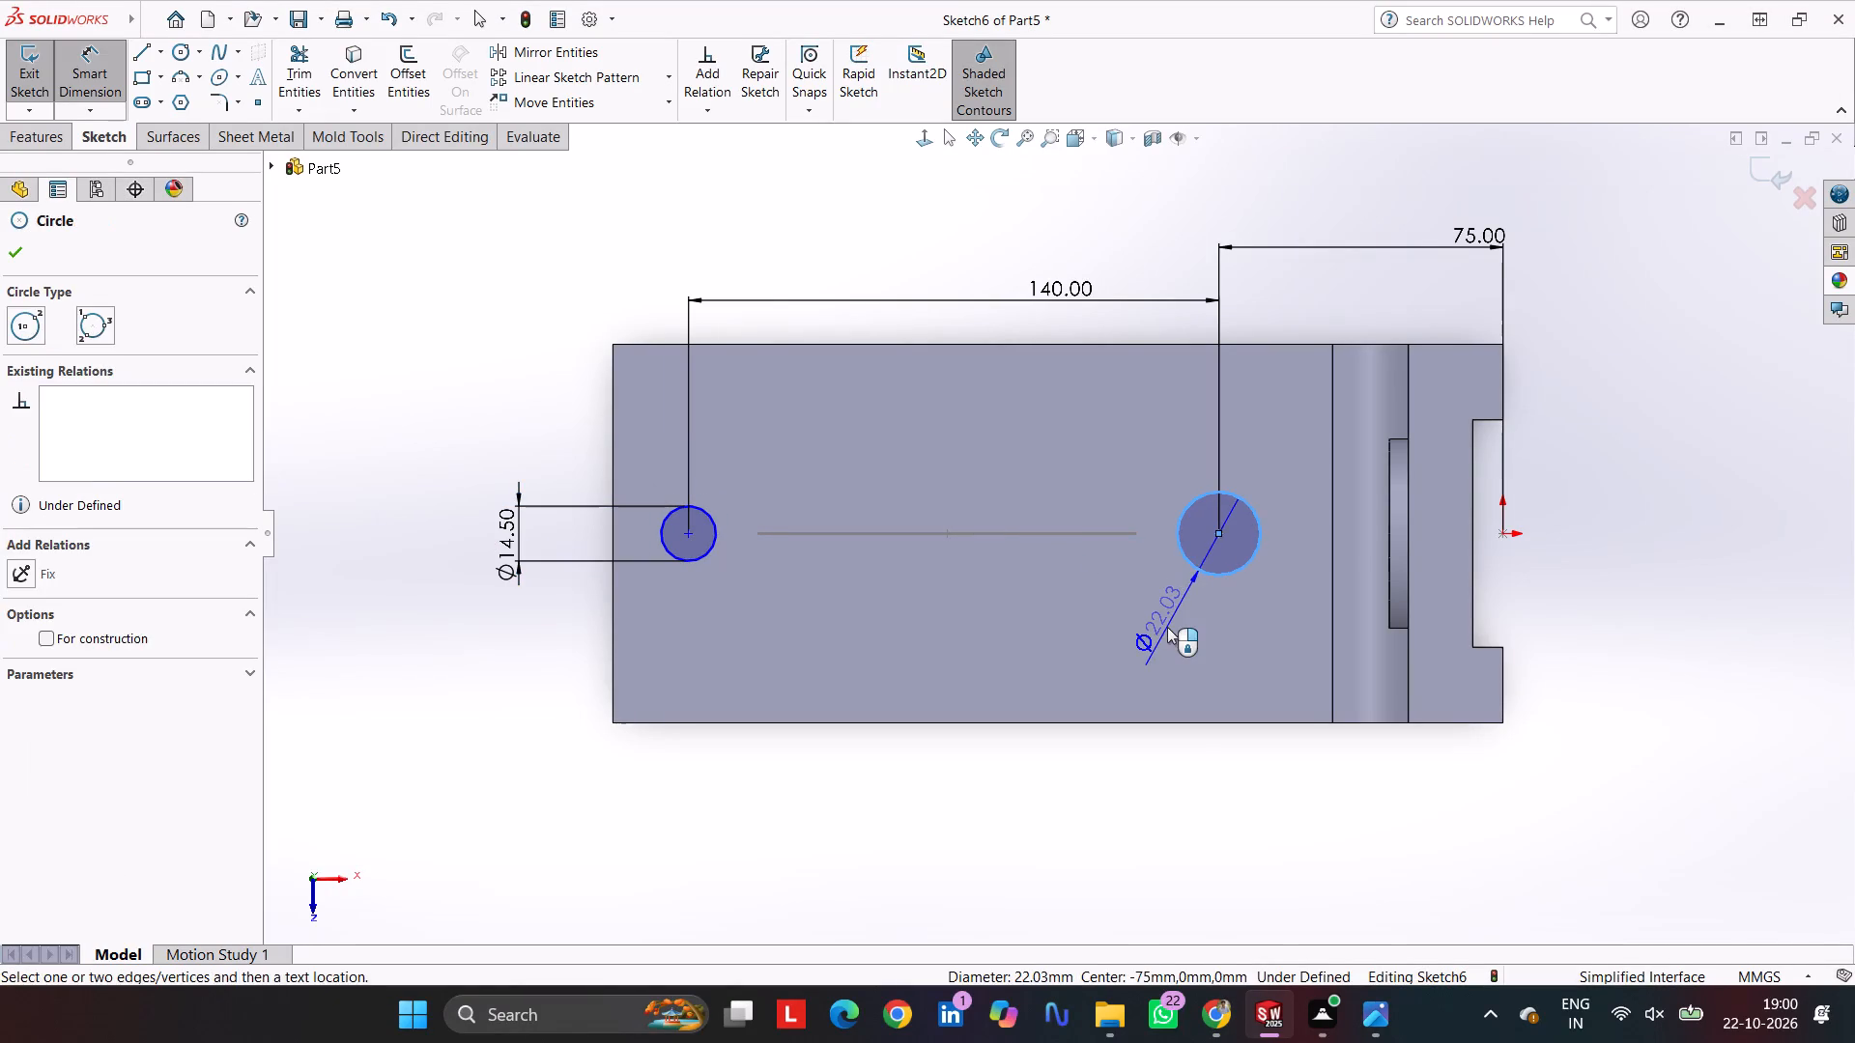
type("14.5")
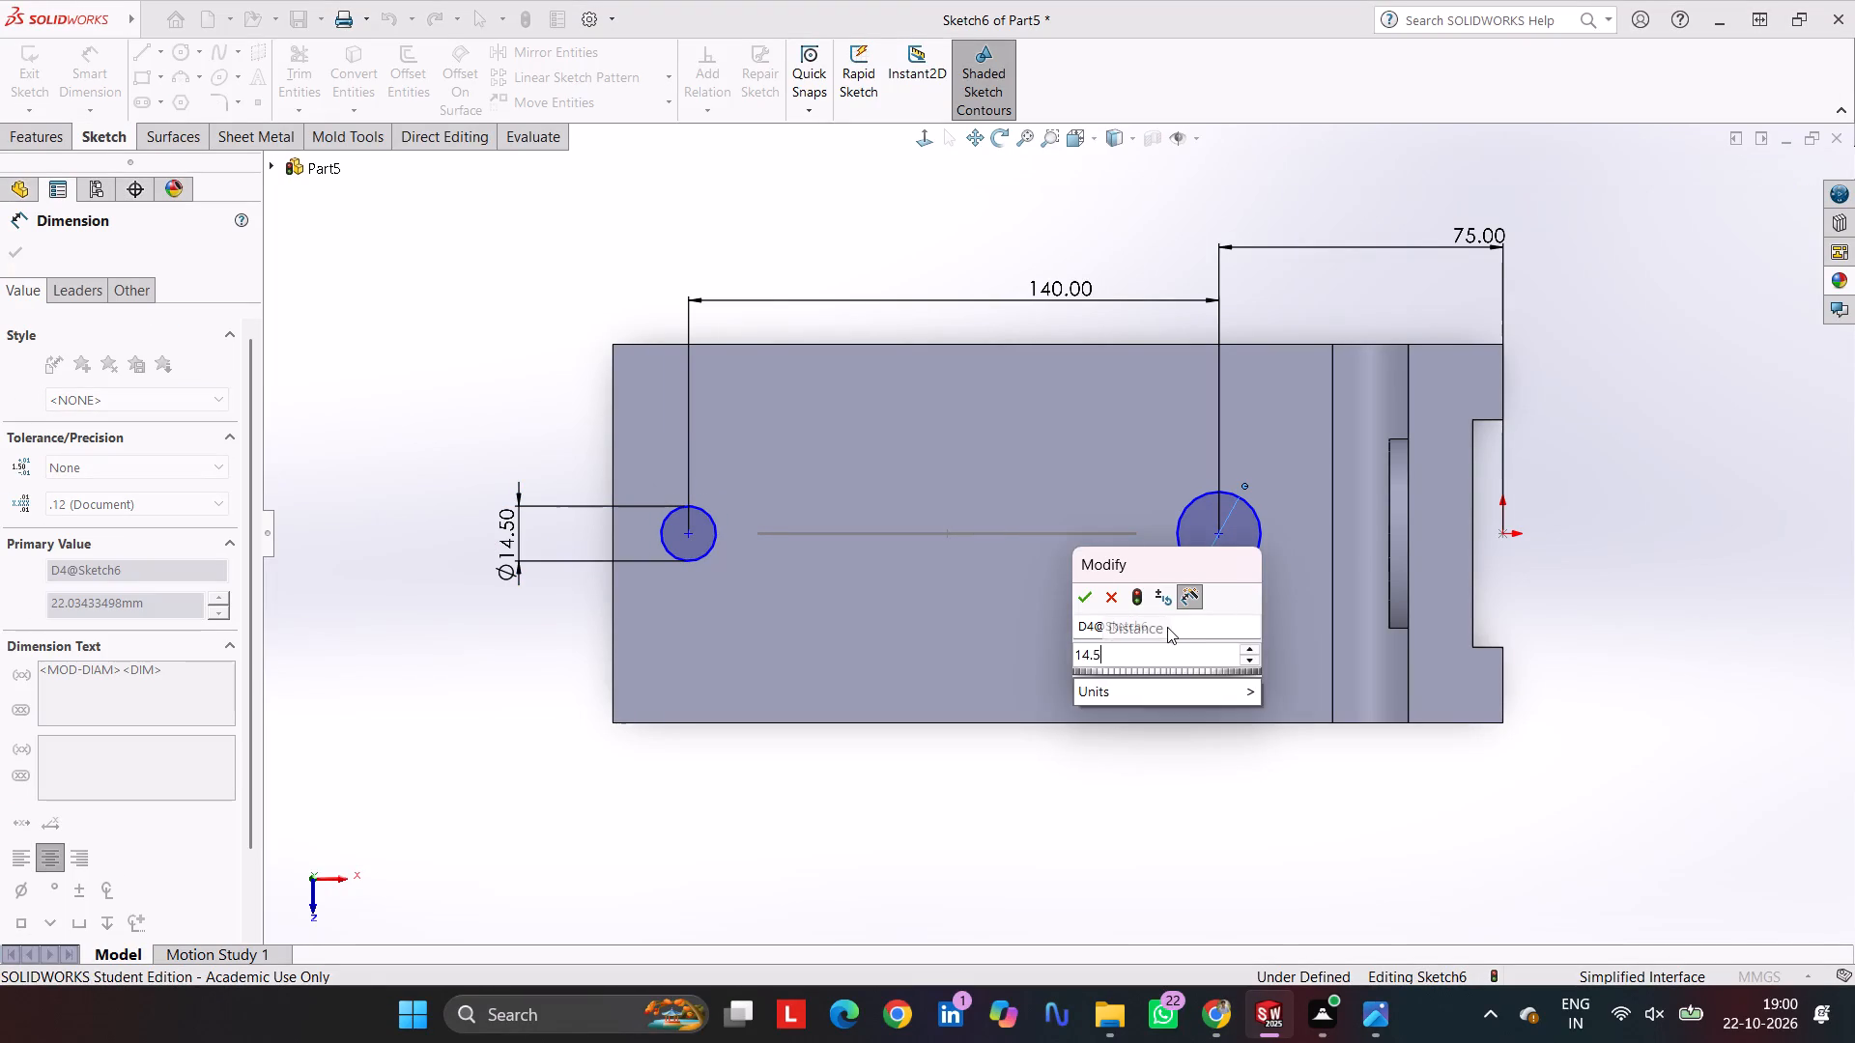
key("Return")
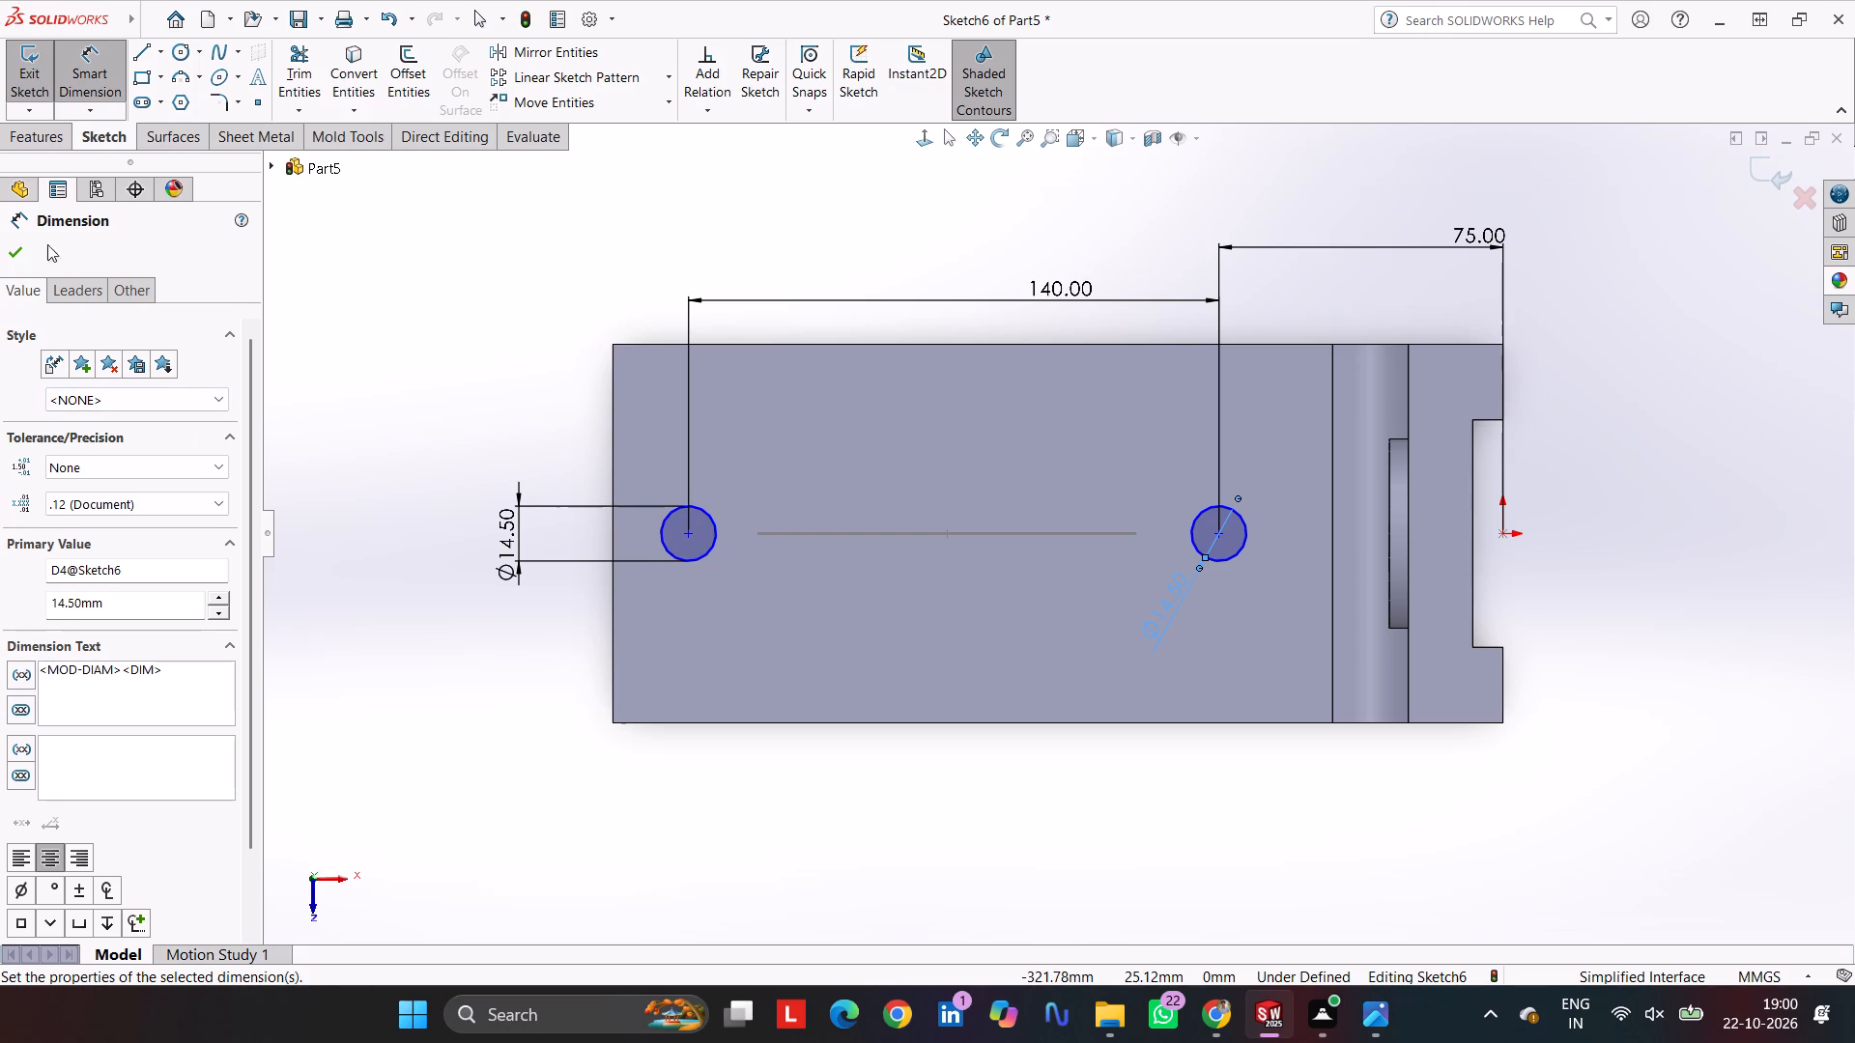
left_click(15, 249)
Add a horizontal relation between the two small circles' centres and the origin.
left_click(684, 533)
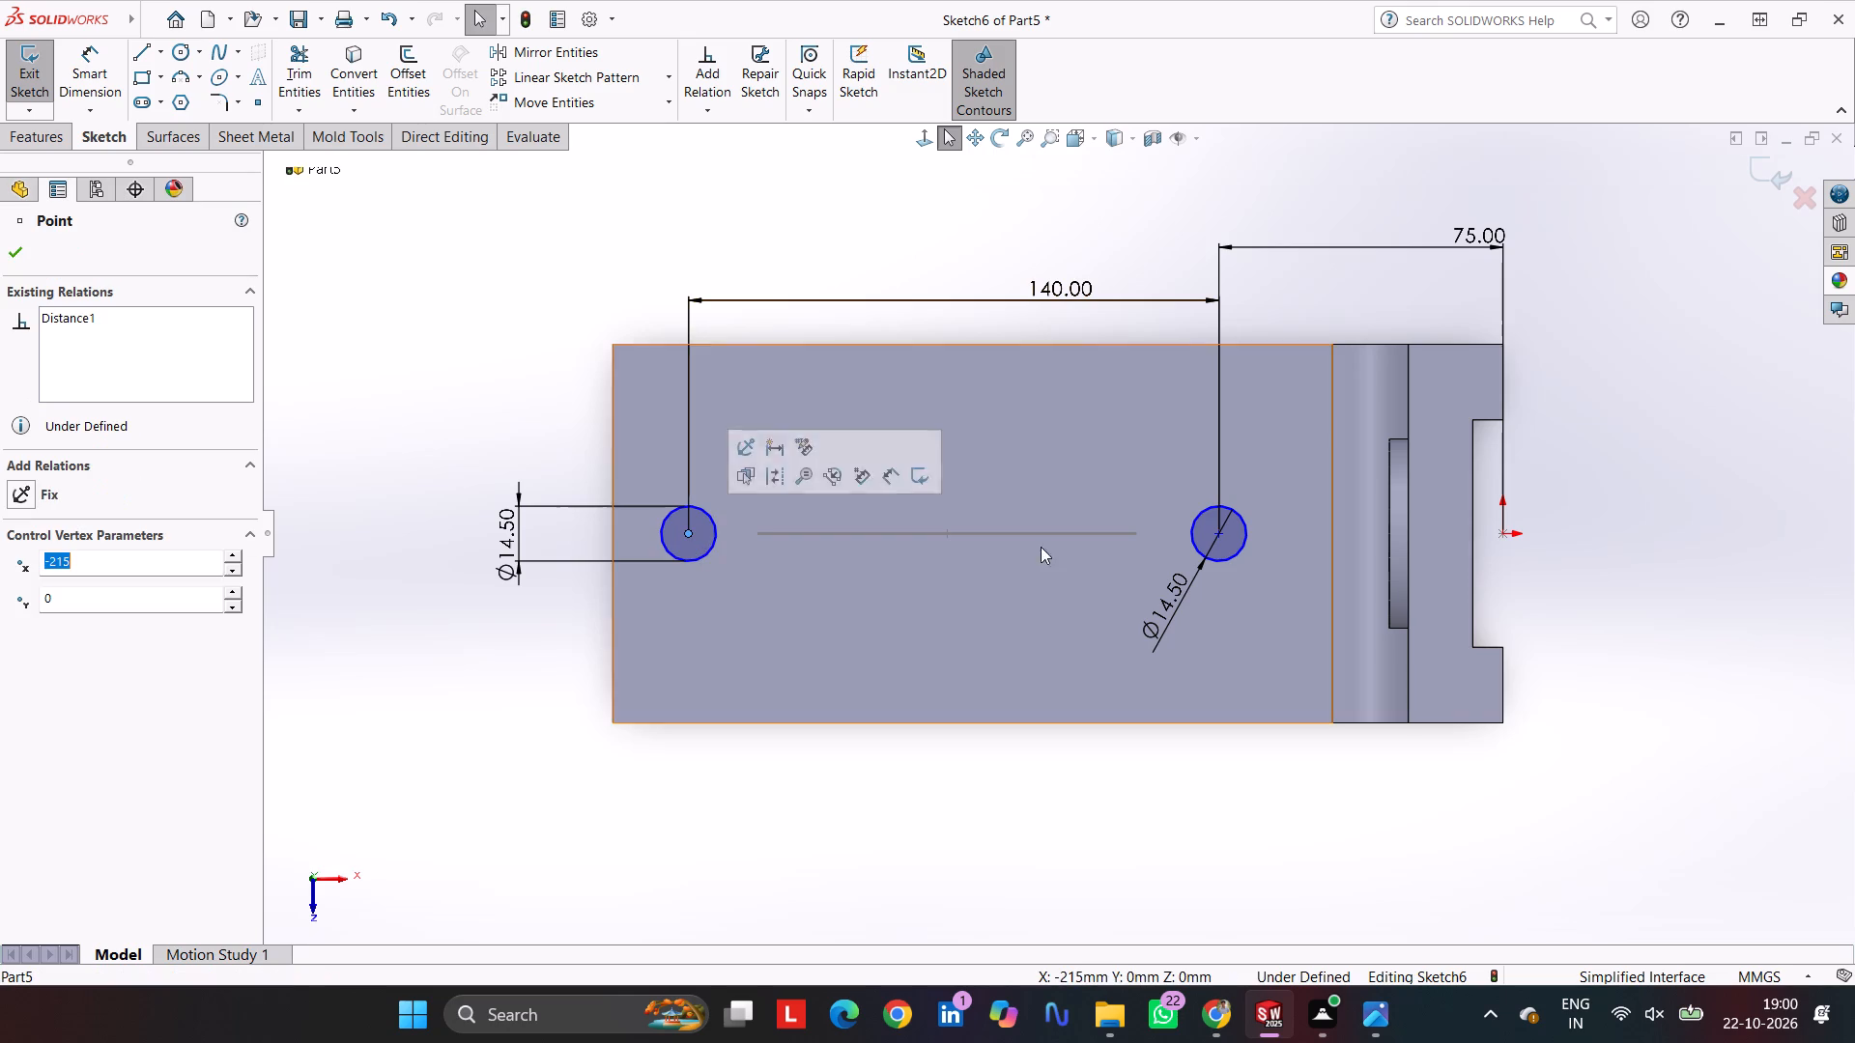
left_click(1213, 532, "ctrl")
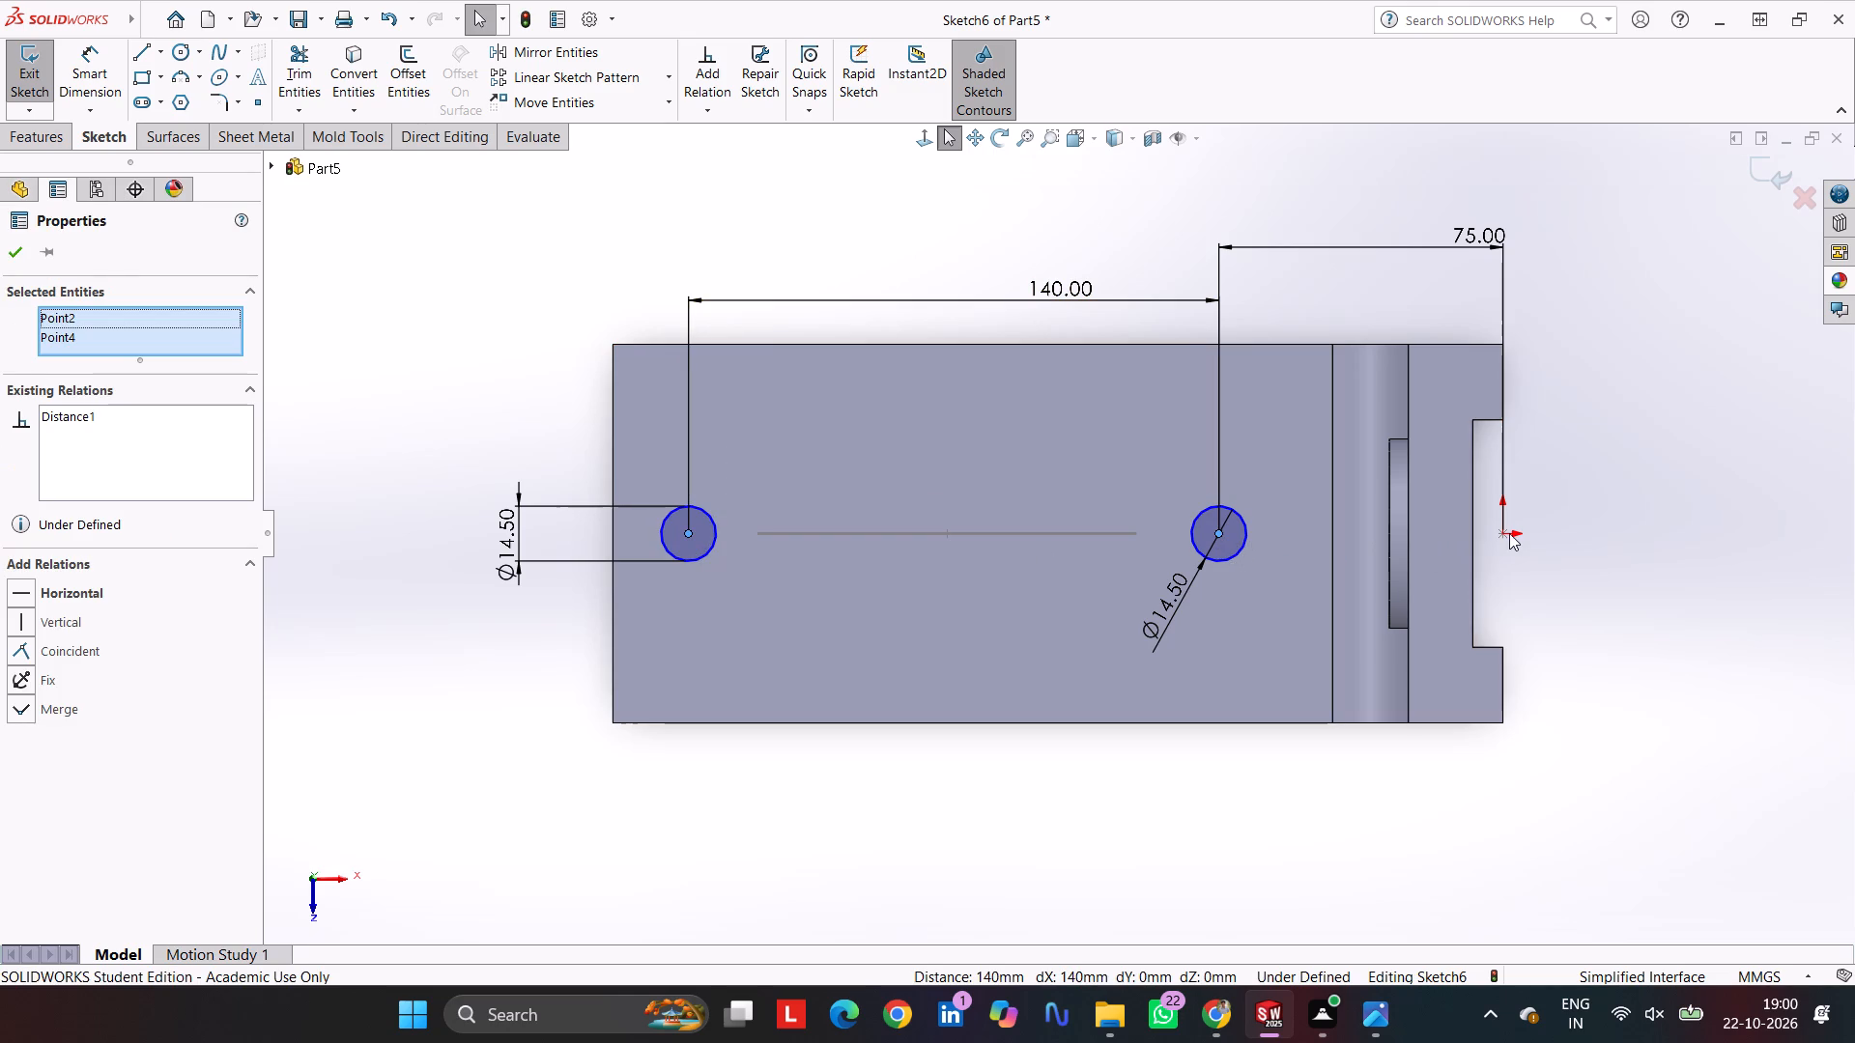
left_click(1500, 529, "ctrl")
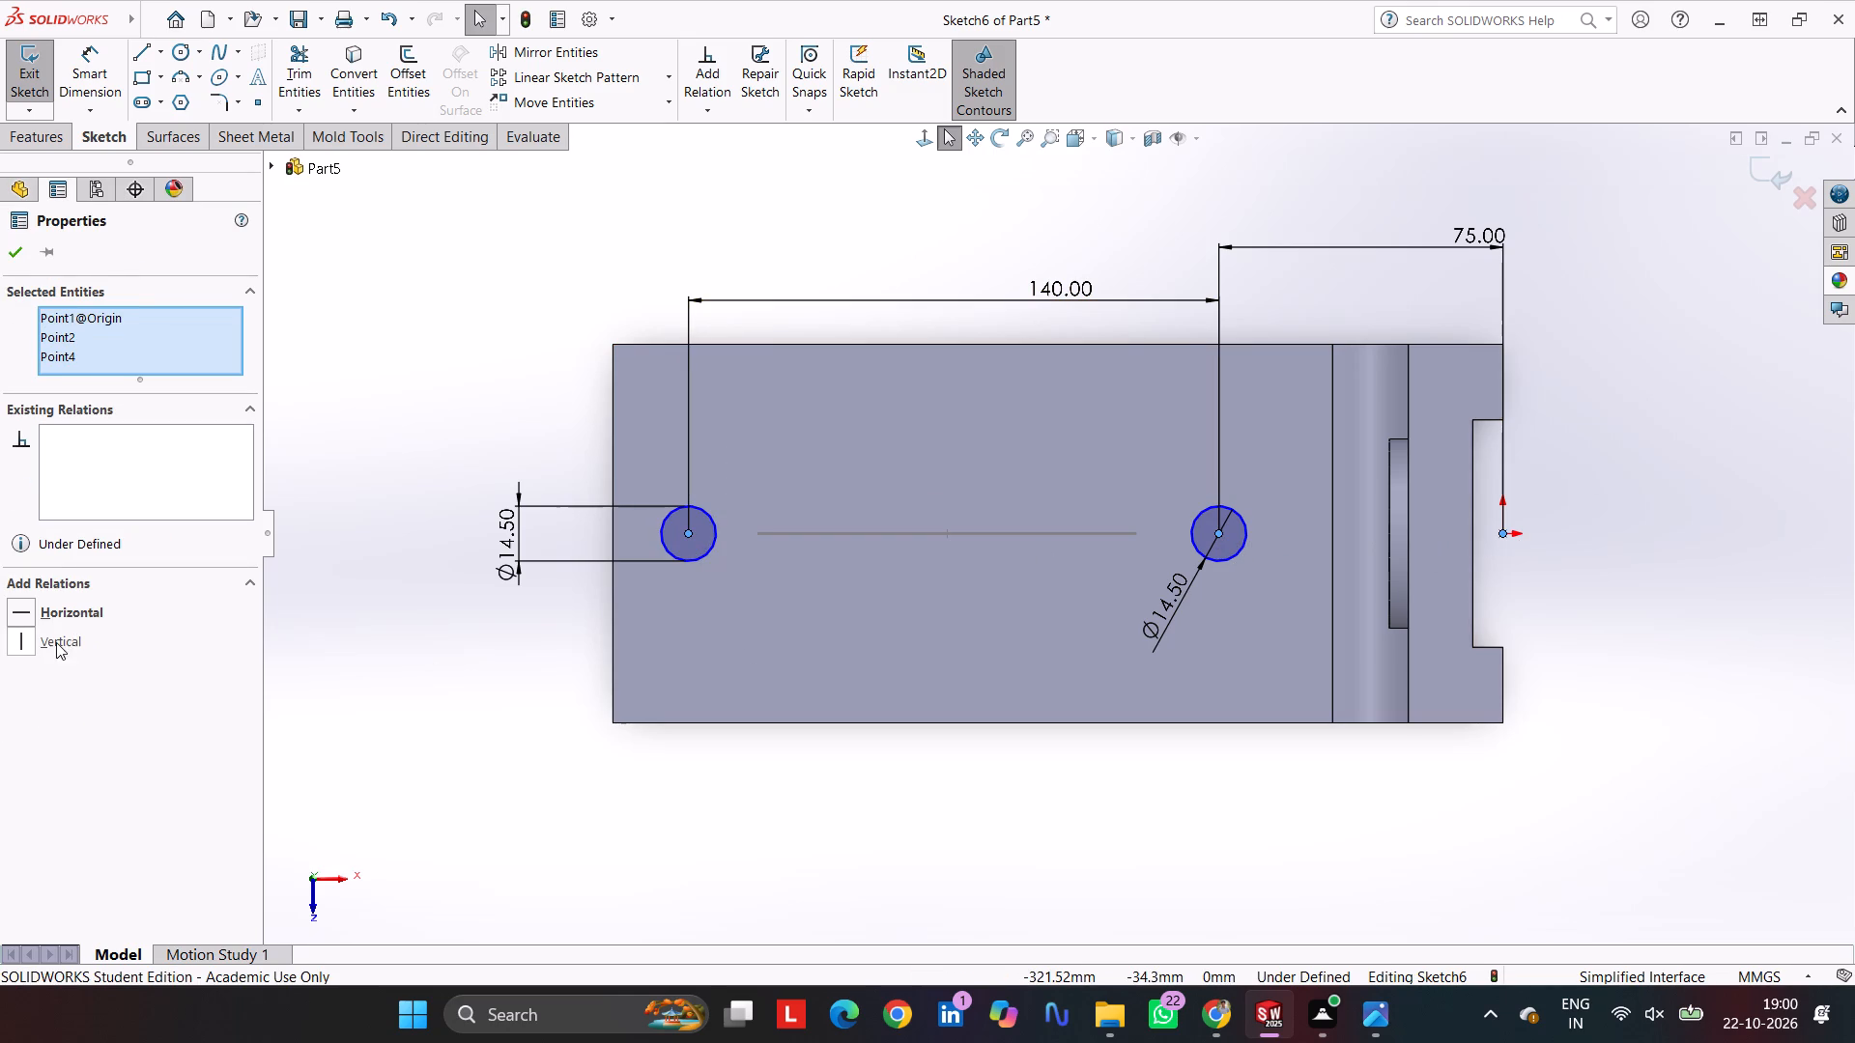
left_click(72, 610)
Cut the two 14.5 mm circles into the arm with a Blind depth of 25 mm.
left_click(33, 136)
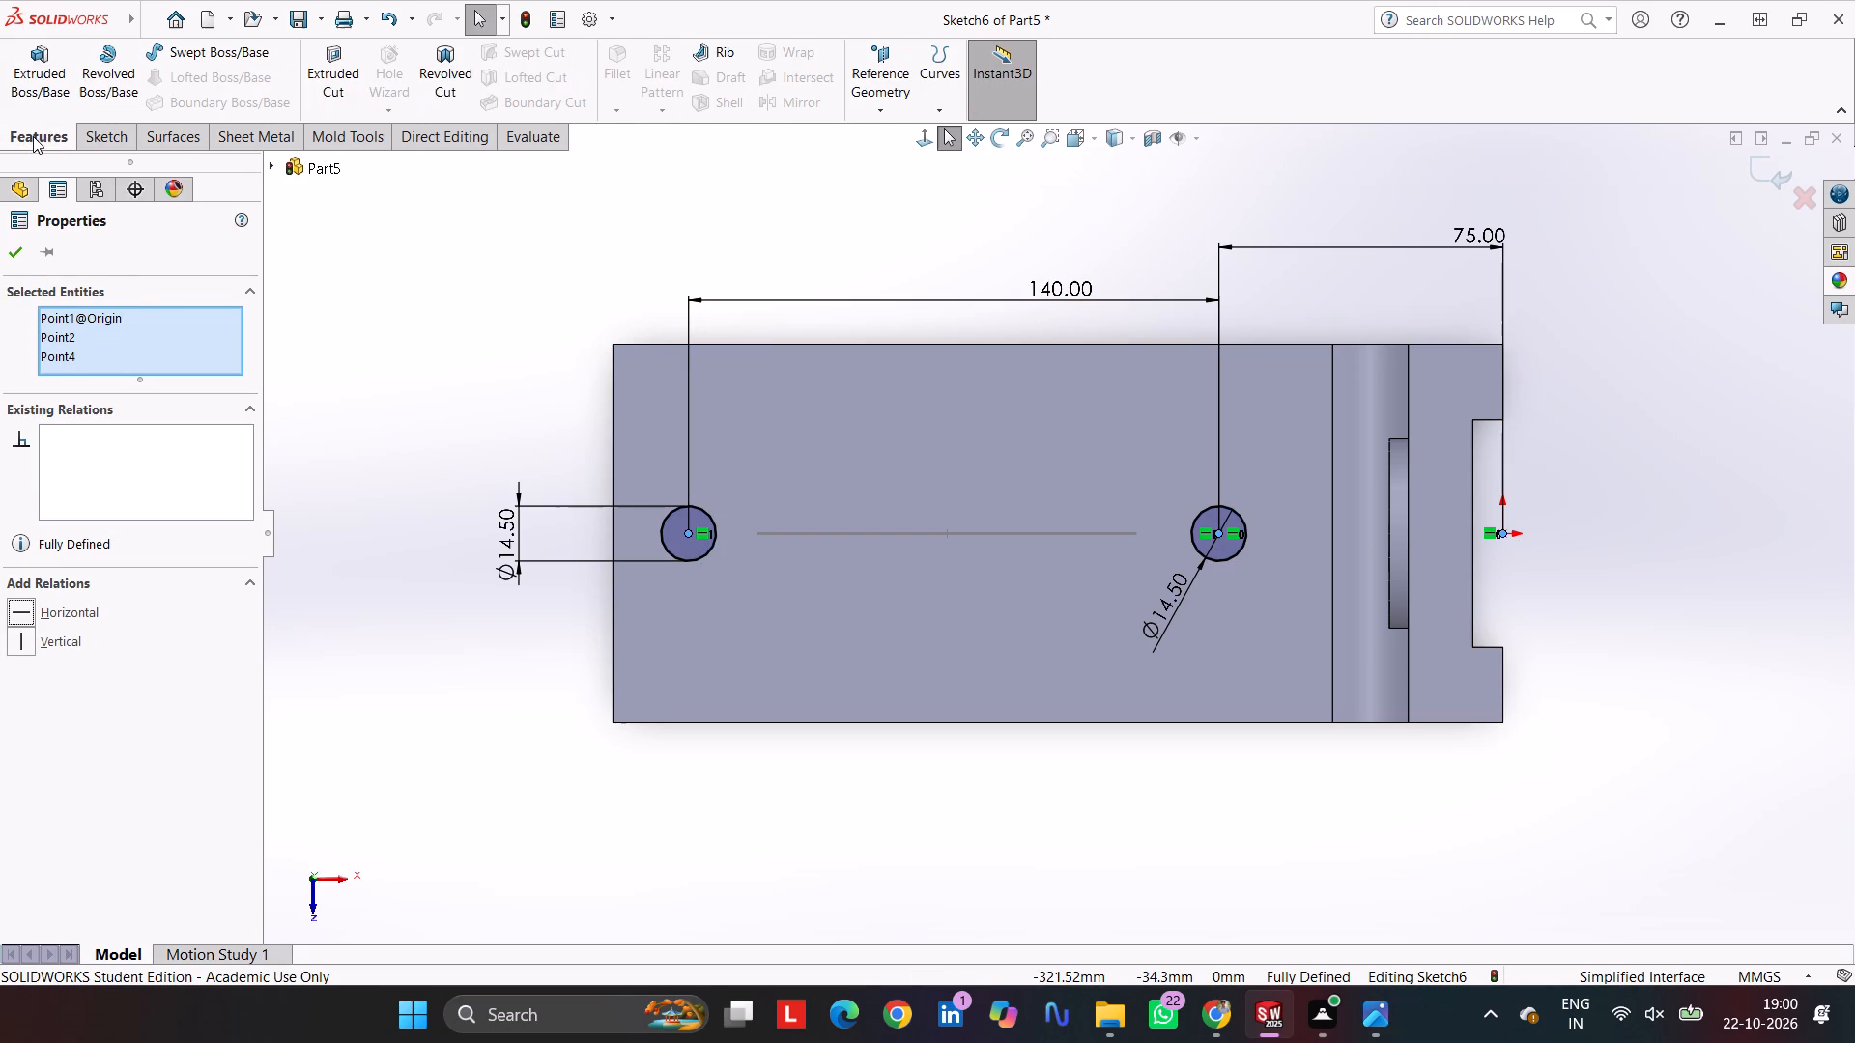
left_click(331, 70)
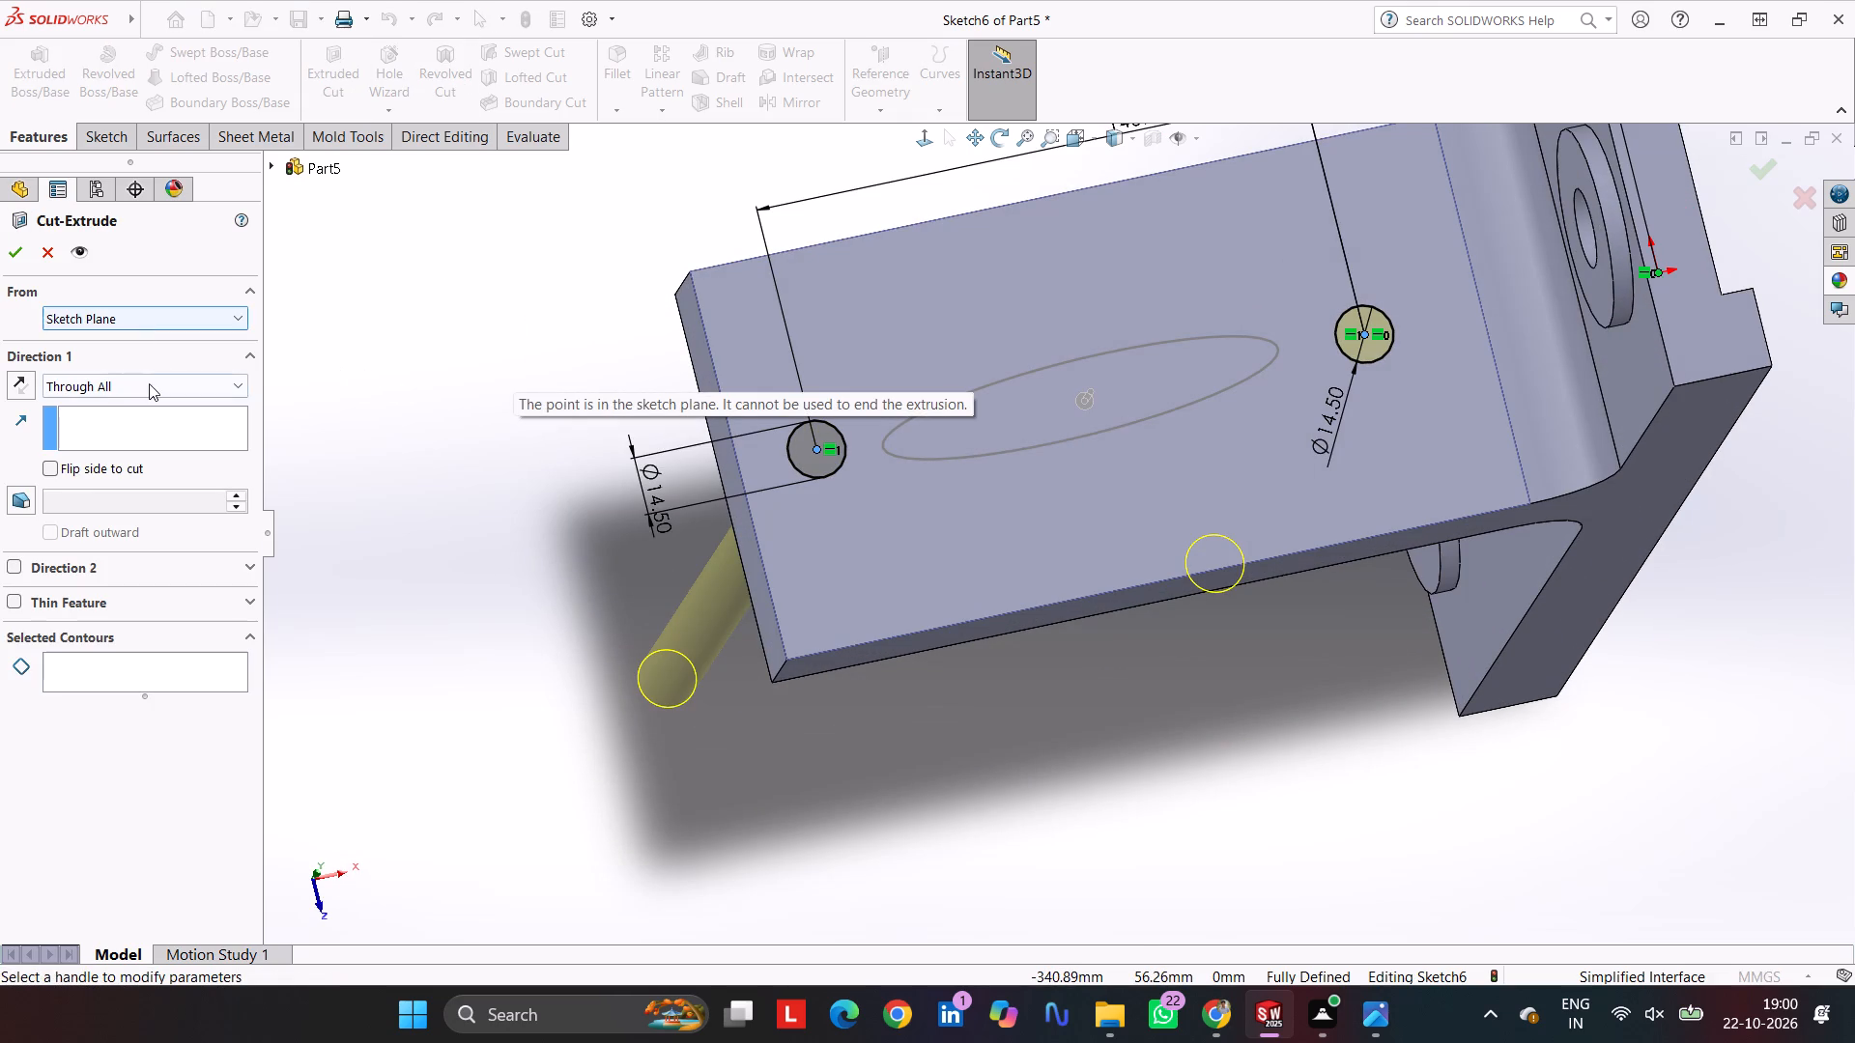
left_click(149, 384)
left_click(136, 407)
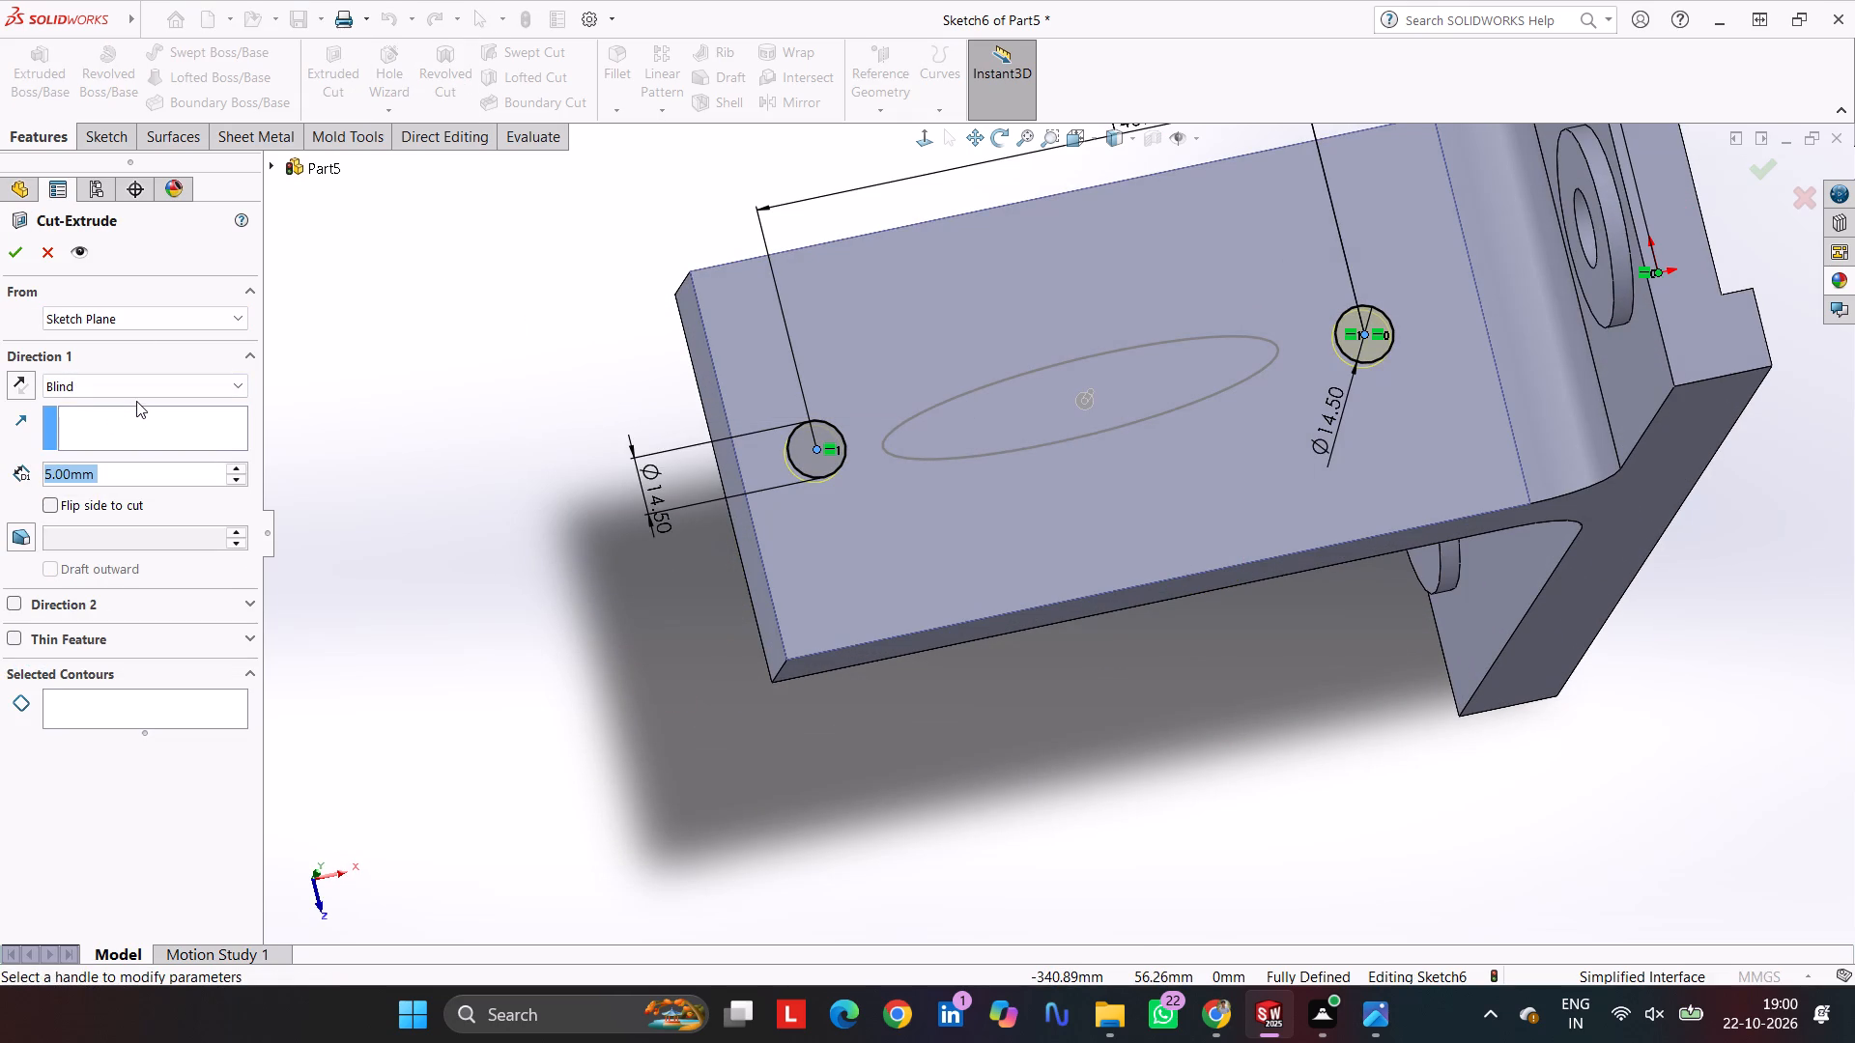
type("25")
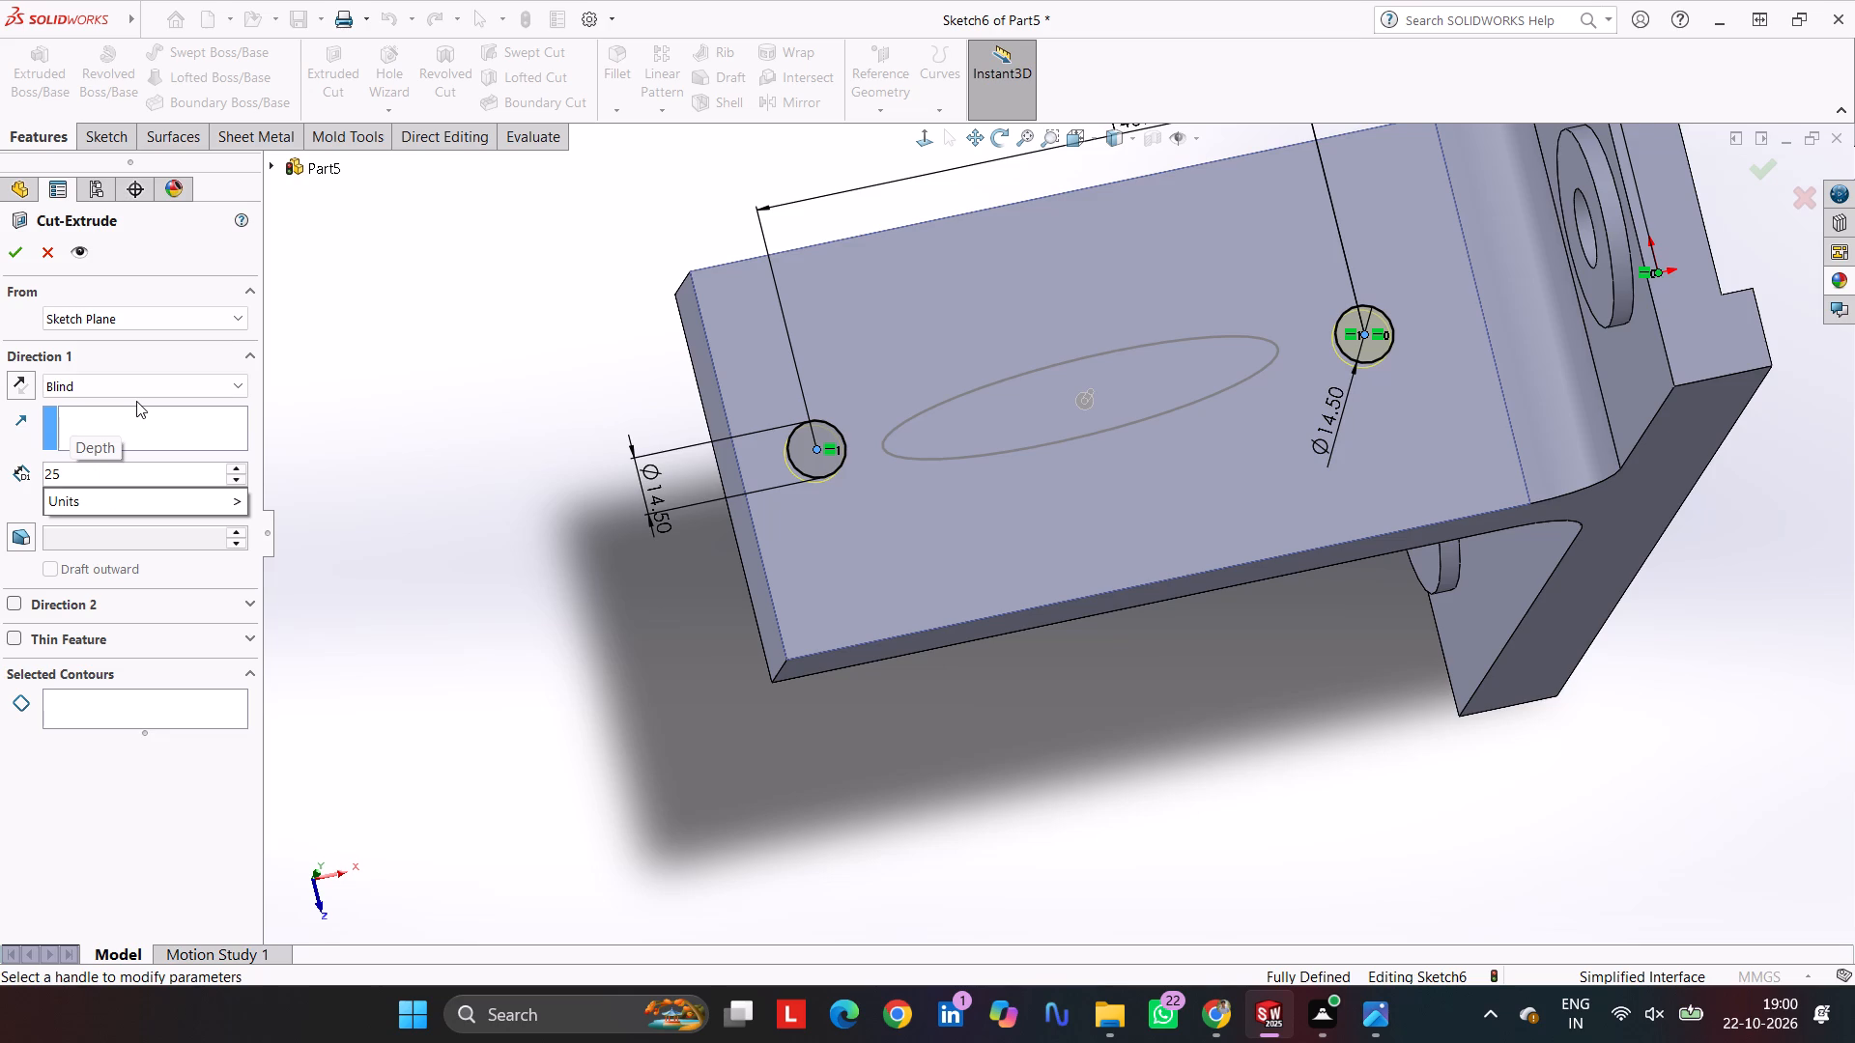
key("Return")
key("Return")
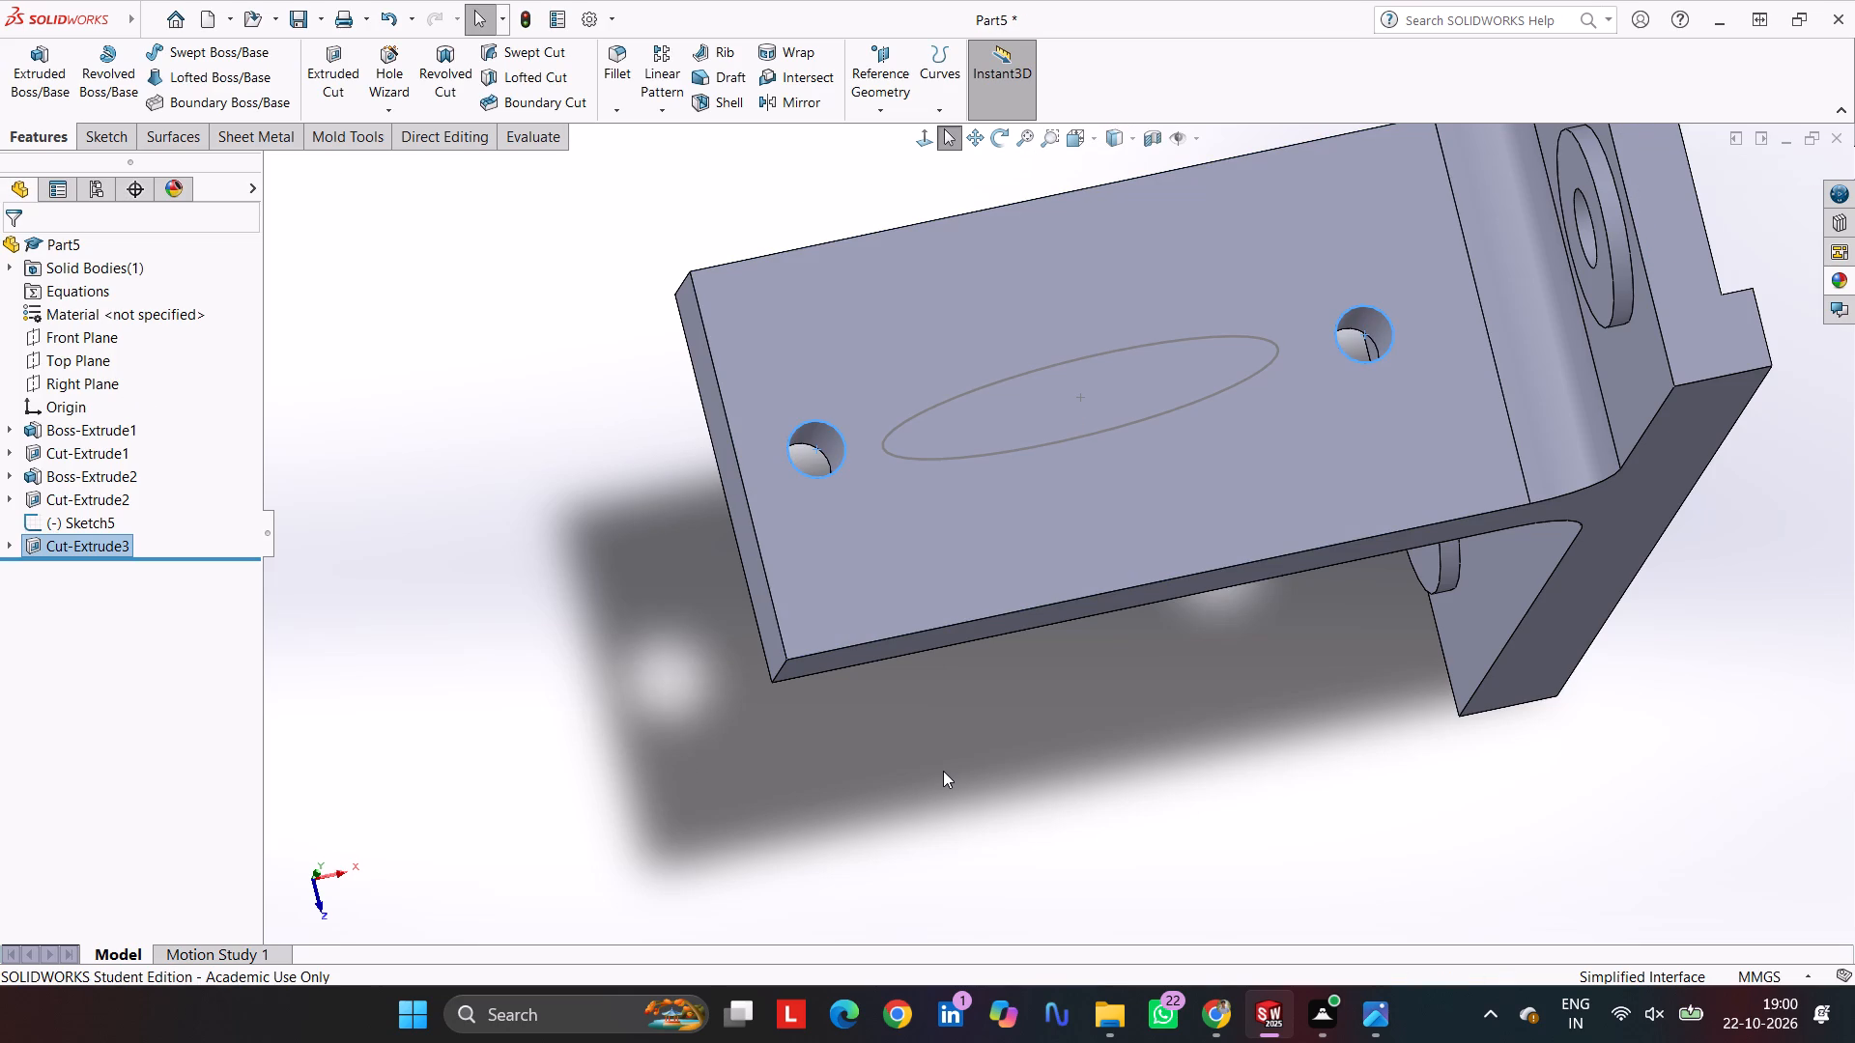
Sketch two circles on the arm's top face concentric with the 14.5 mm holes, about 21 mm near the upright and about 34 mm near the free end.
middle_click_drag(939, 771, 934, 760)
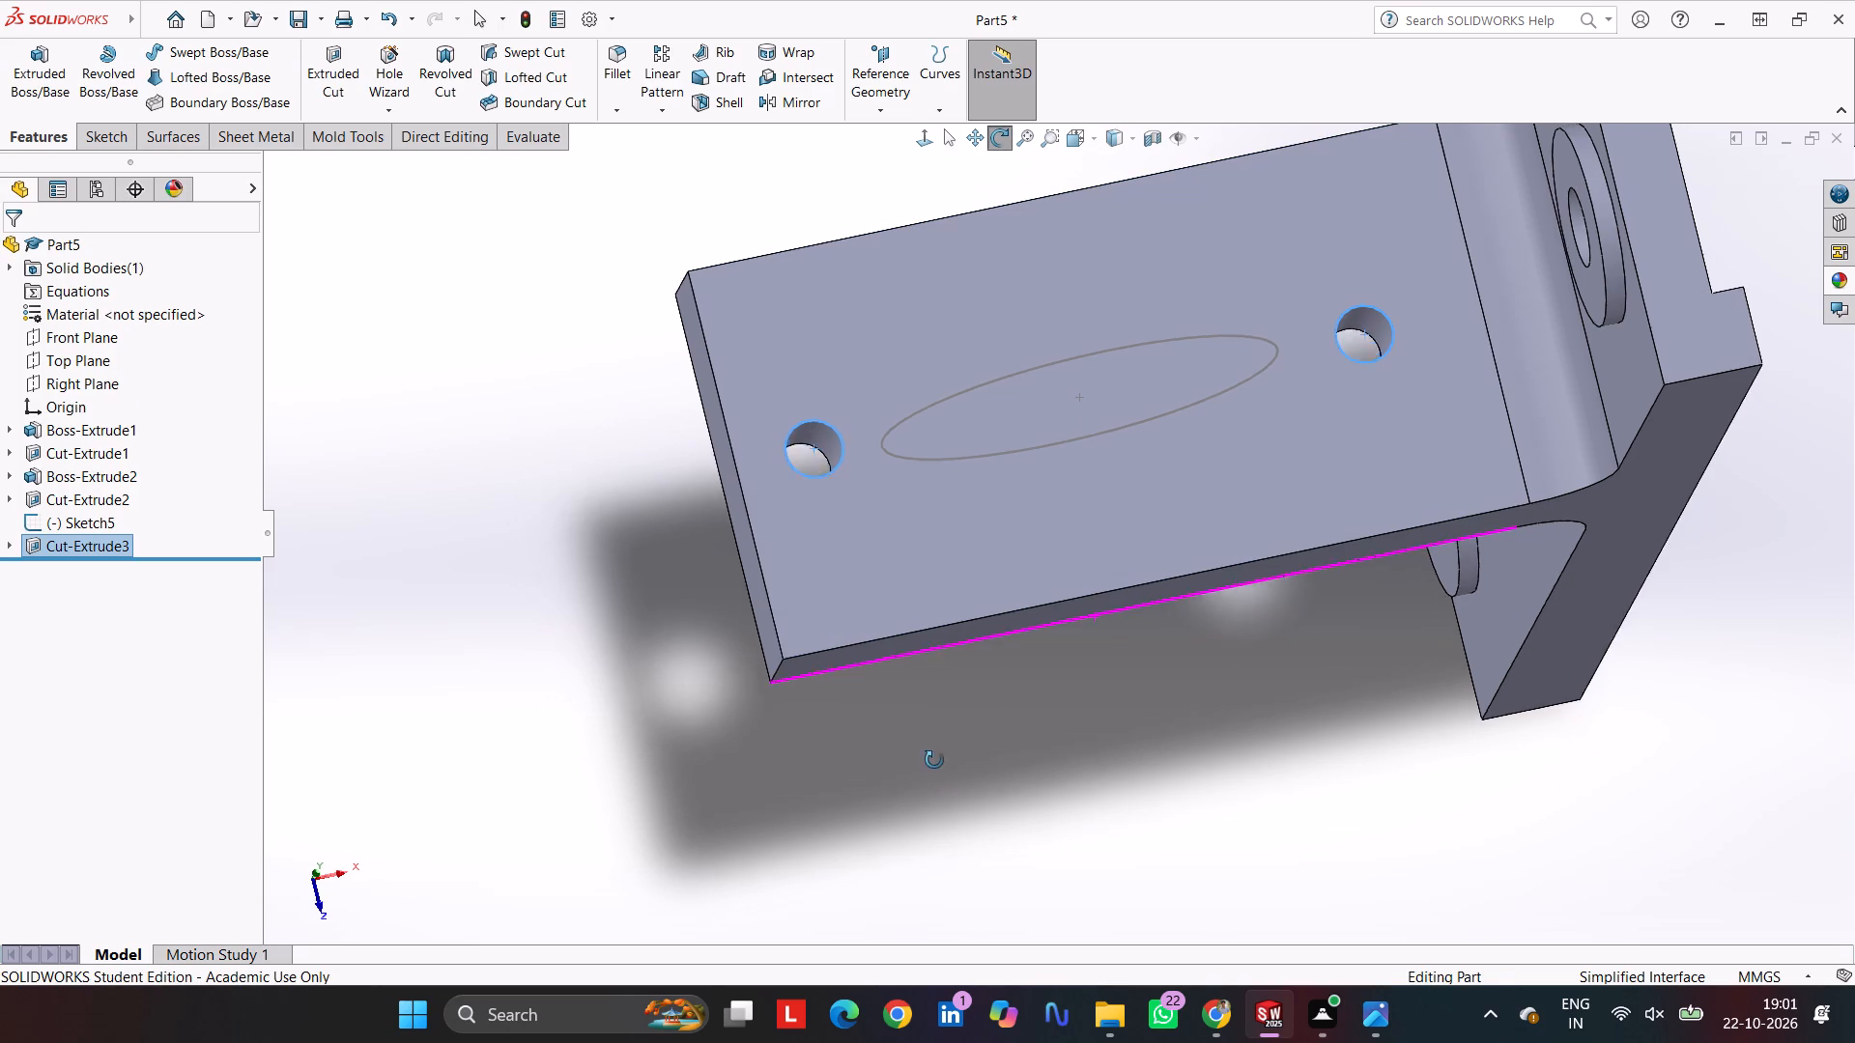
middle_click_drag(934, 760, 926, 696)
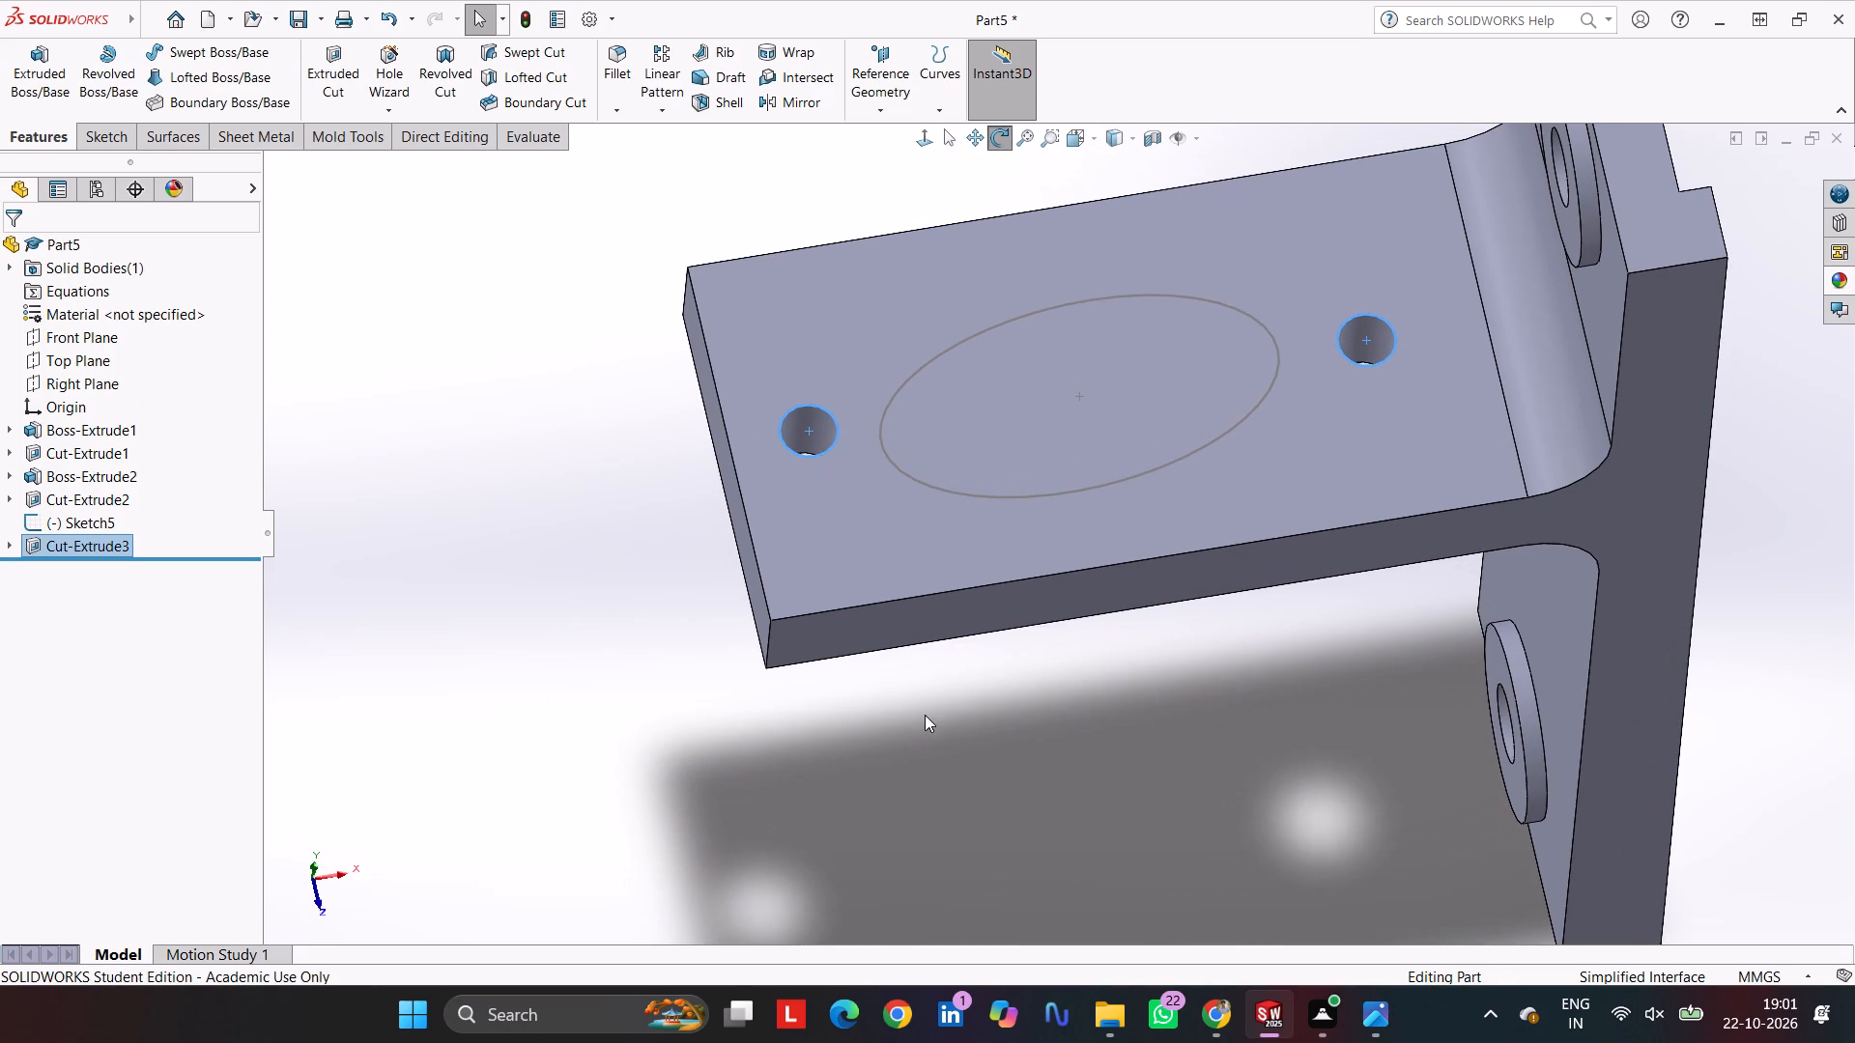
left_click(917, 775)
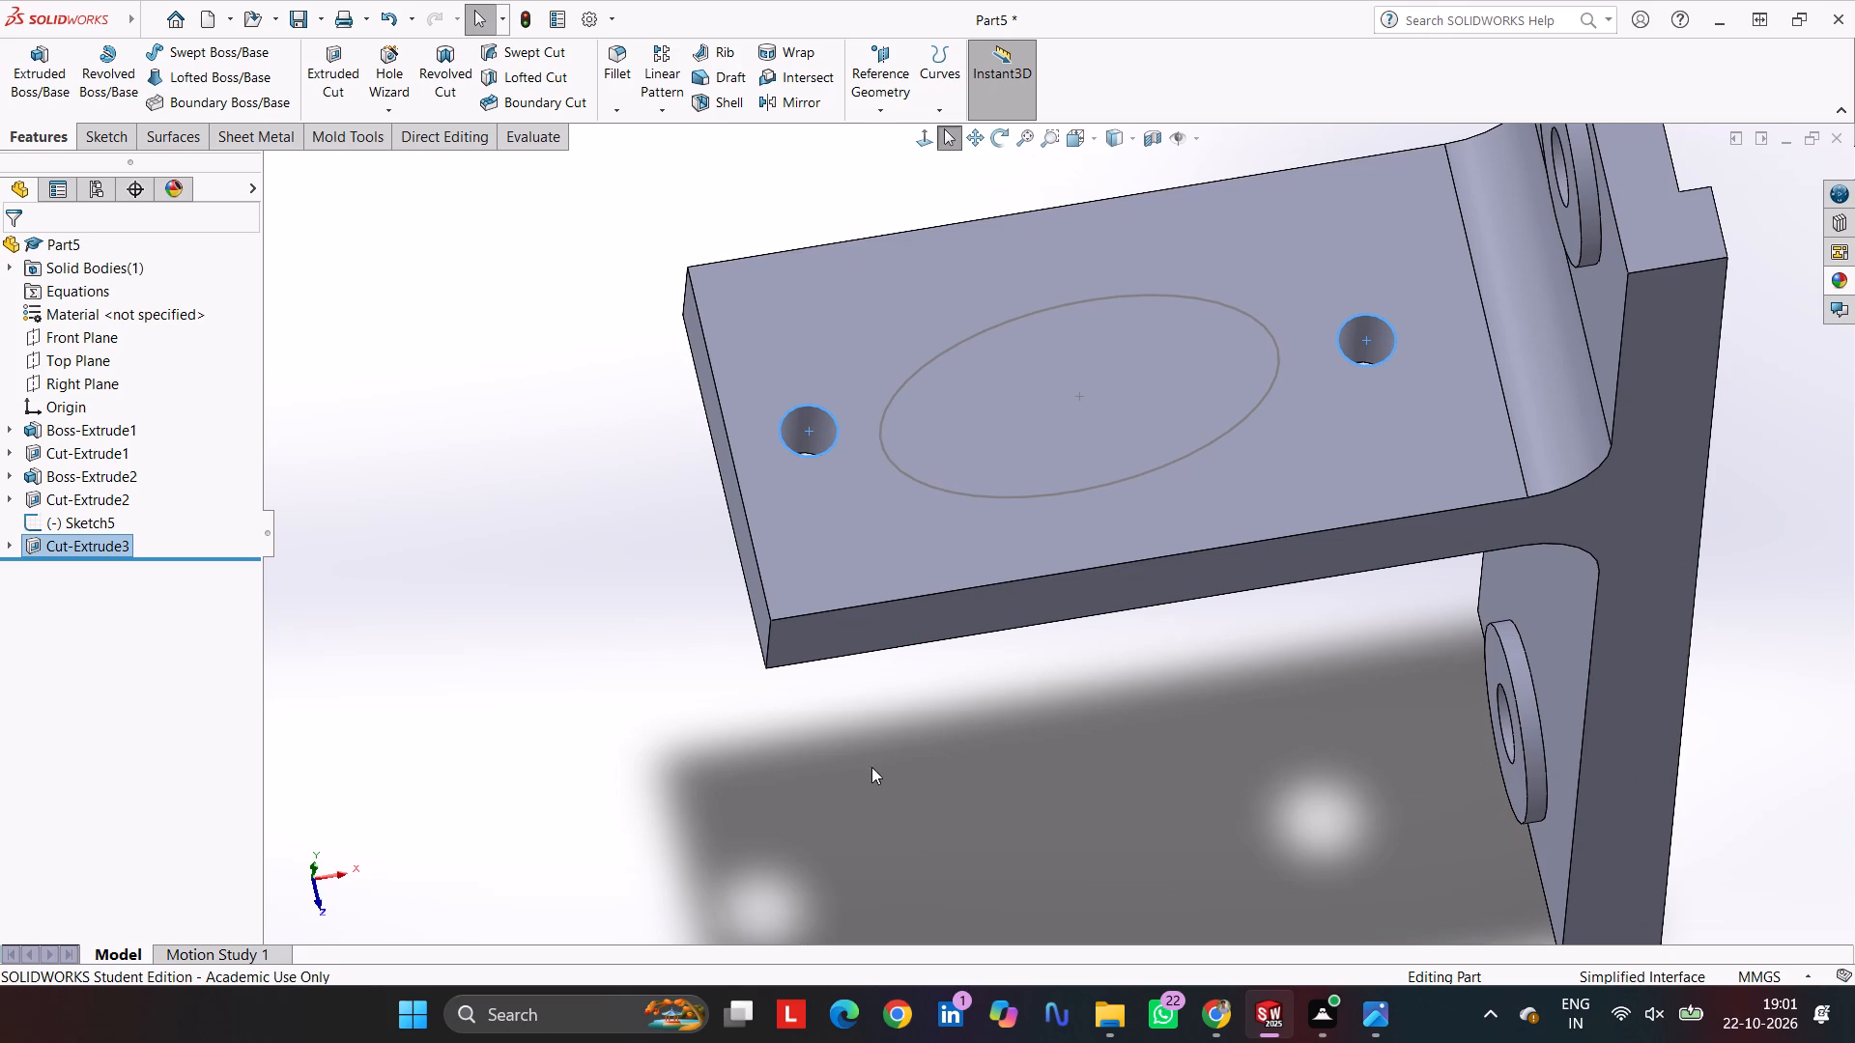
middle_click_drag(880, 757, 870, 855)
left_click(810, 519)
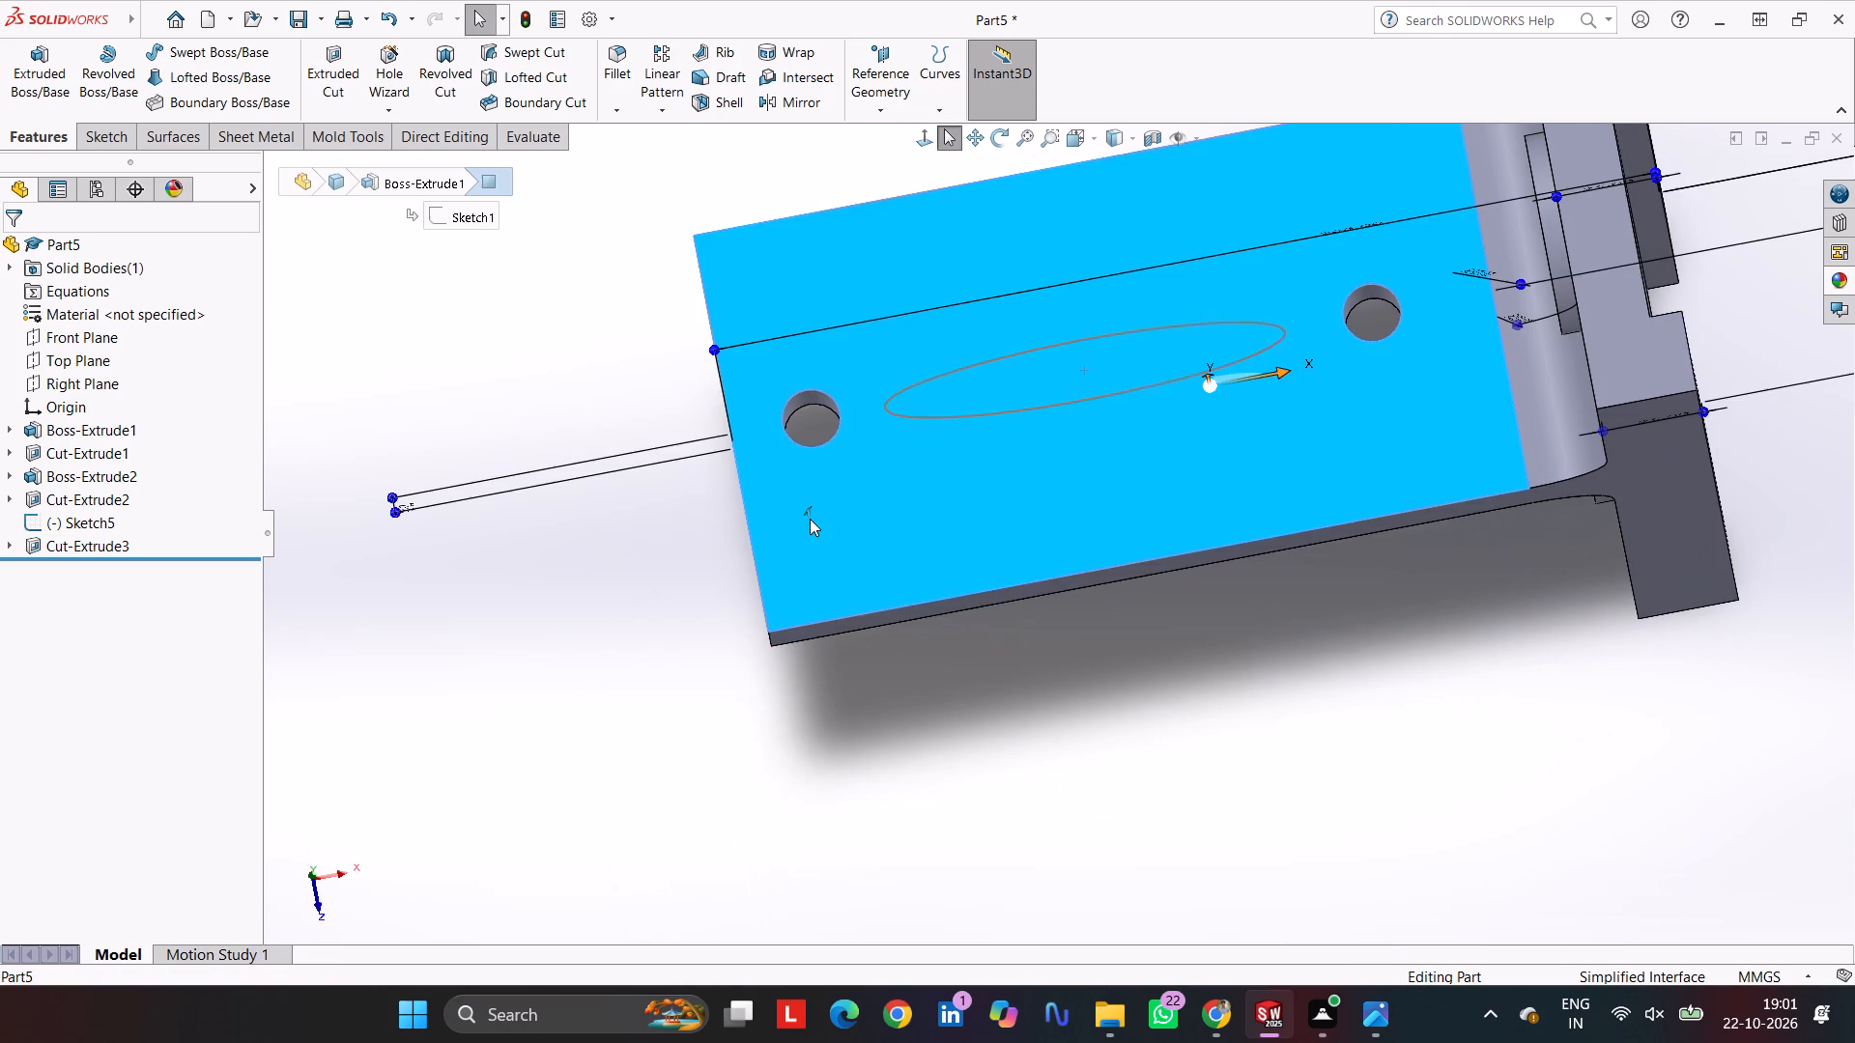
left_click(907, 462)
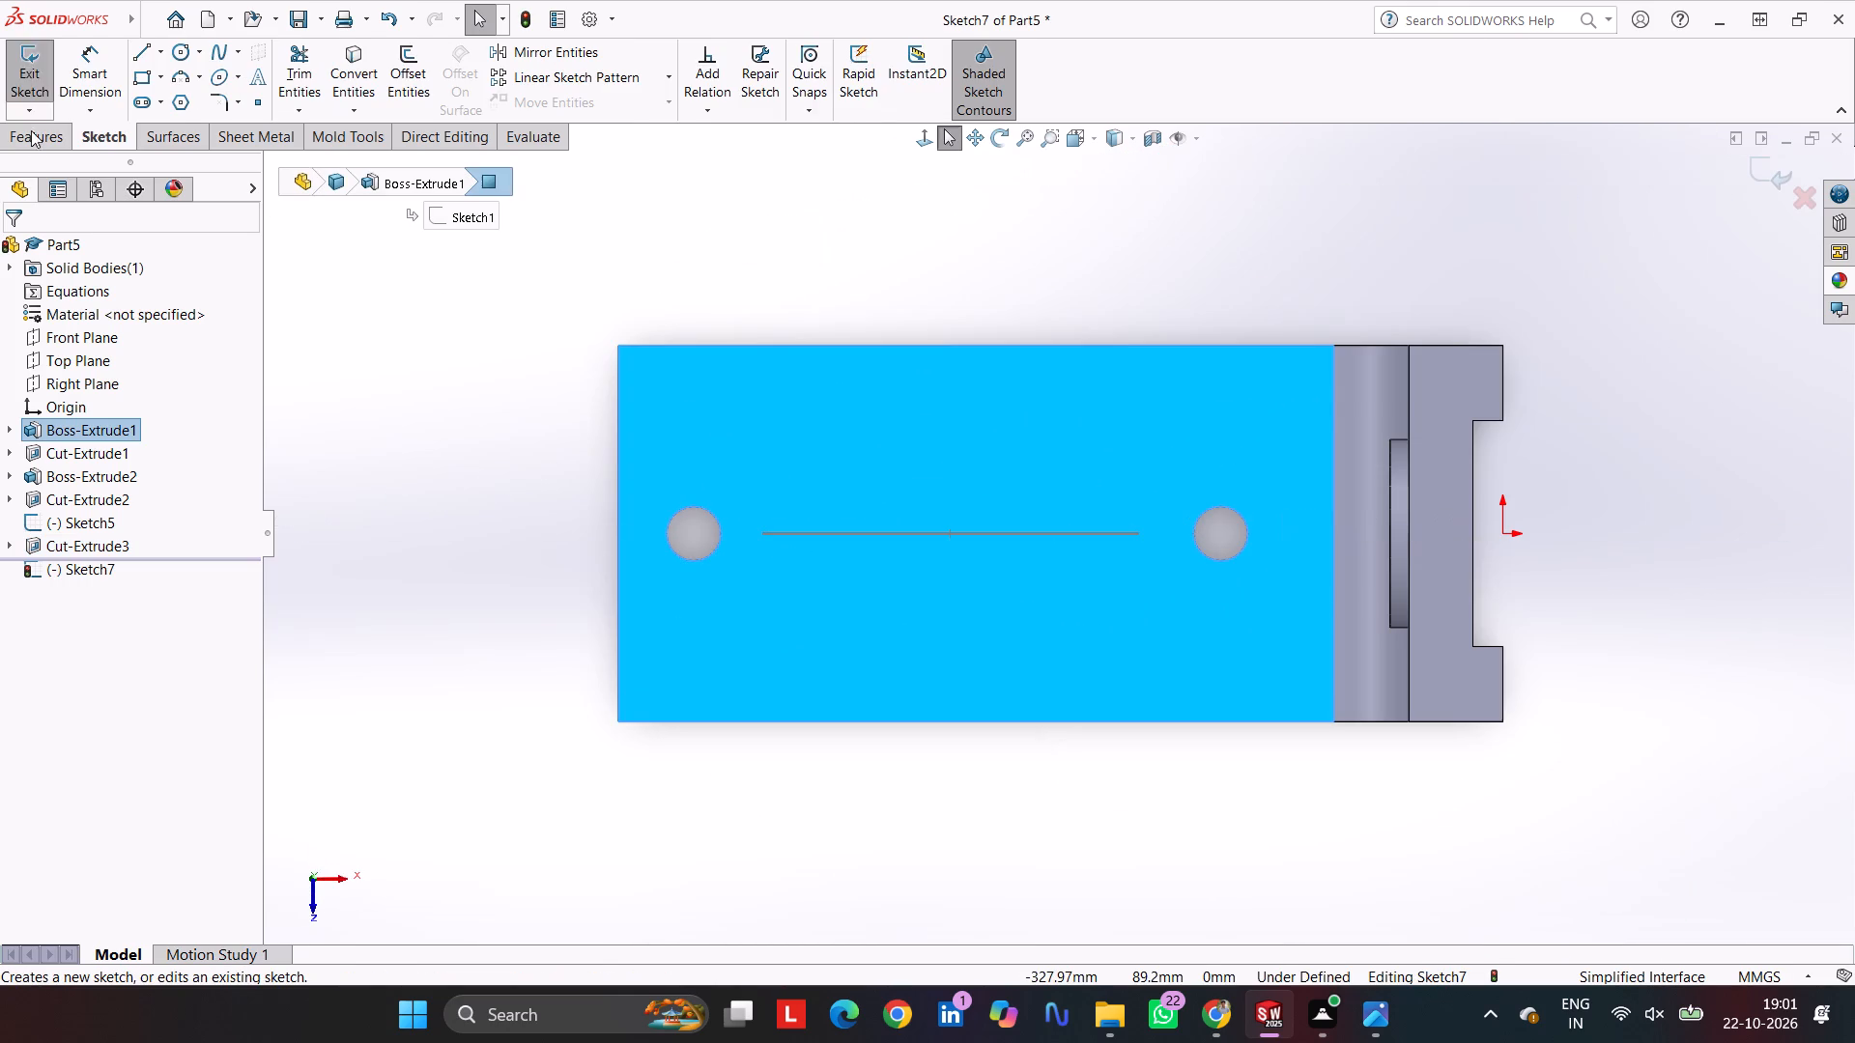
left_click(182, 53)
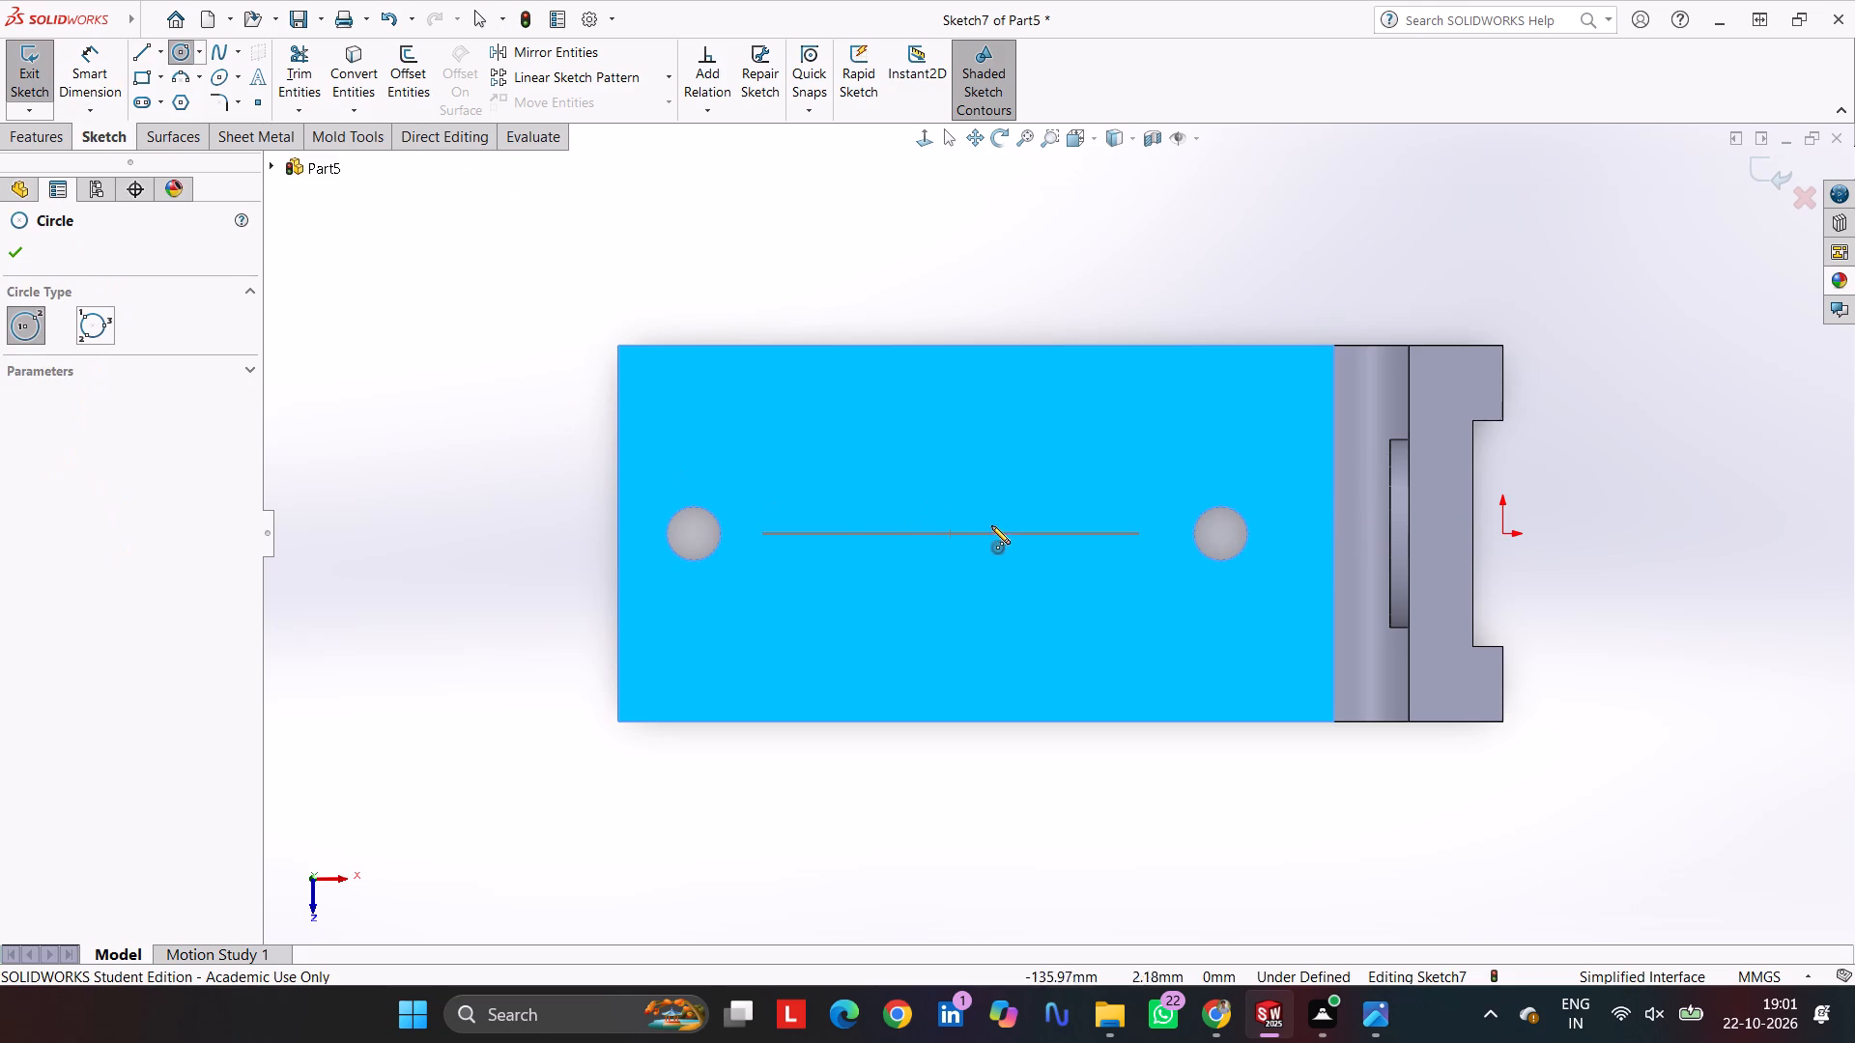
left_click(1217, 529)
left_click(1200, 567)
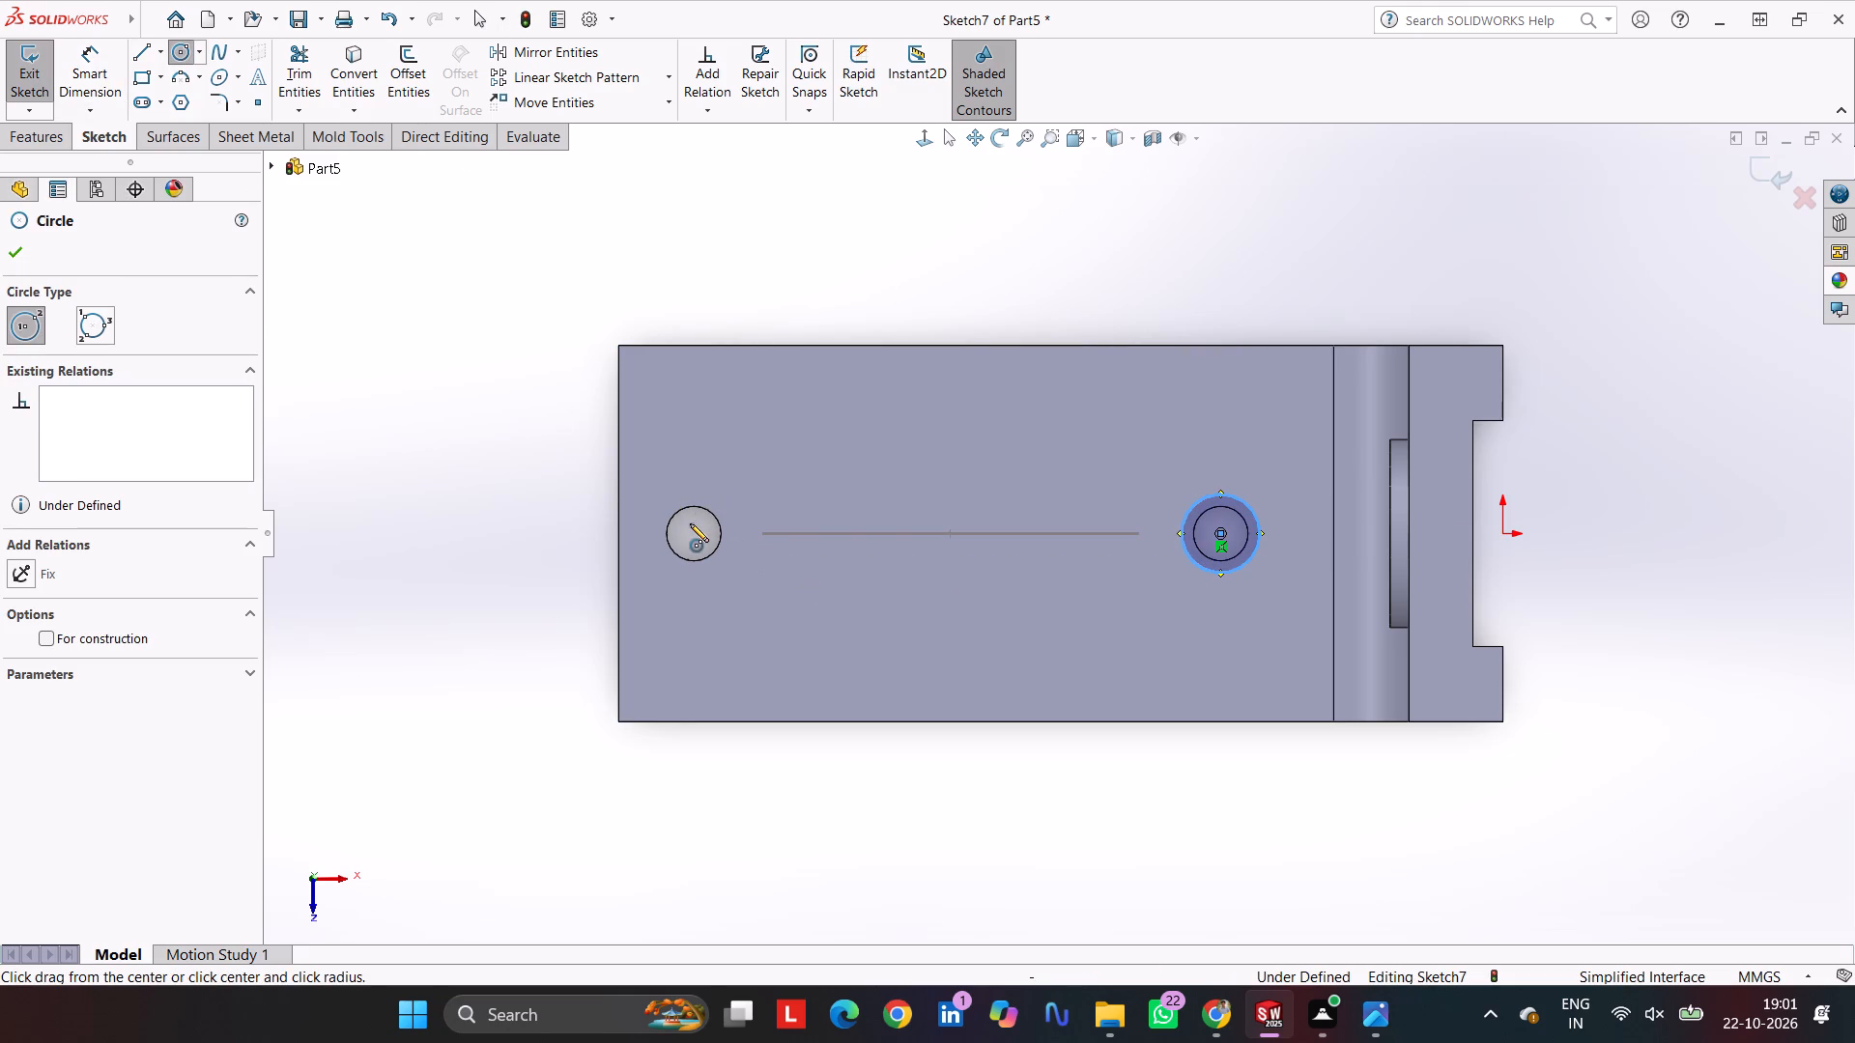
left_click(693, 533)
left_click(658, 586)
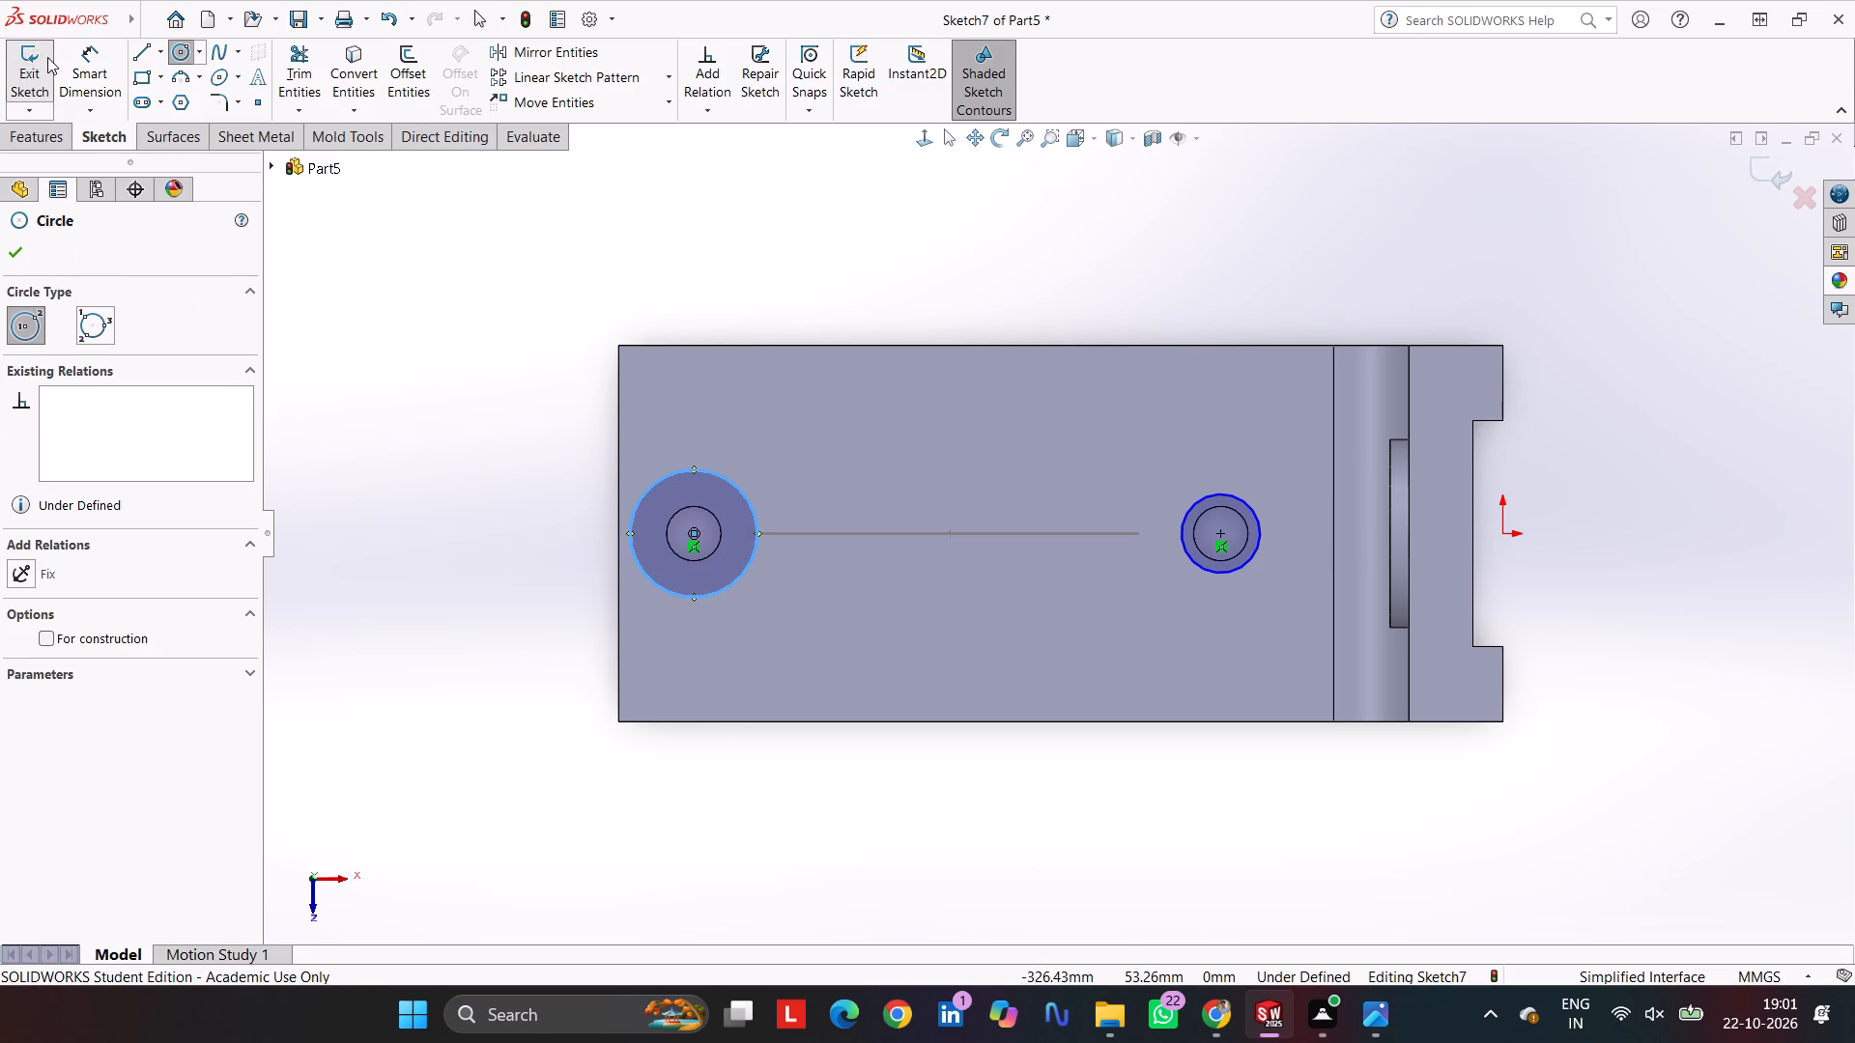
Dimension both concentric circles on the arm's top face to a 16 mm diameter.
left_click(84, 69)
left_click(655, 484)
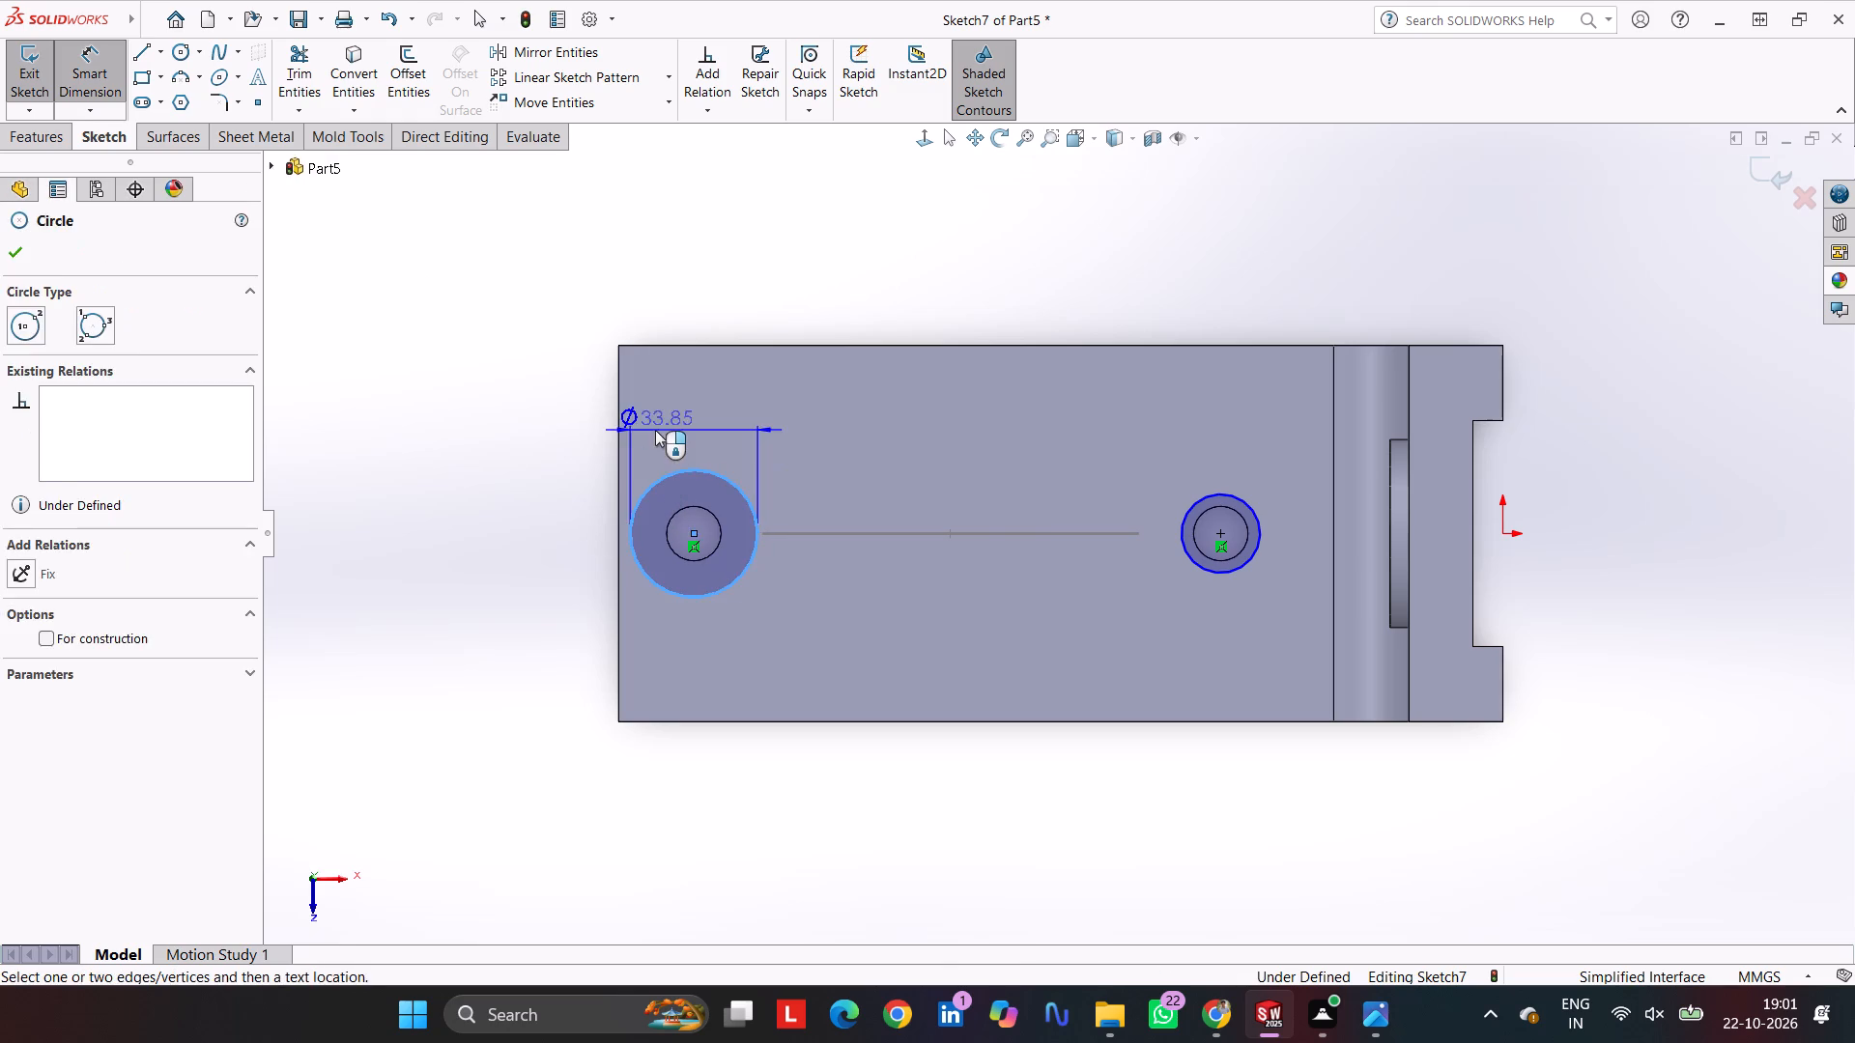
left_click(655, 430)
key("2")
key("0")
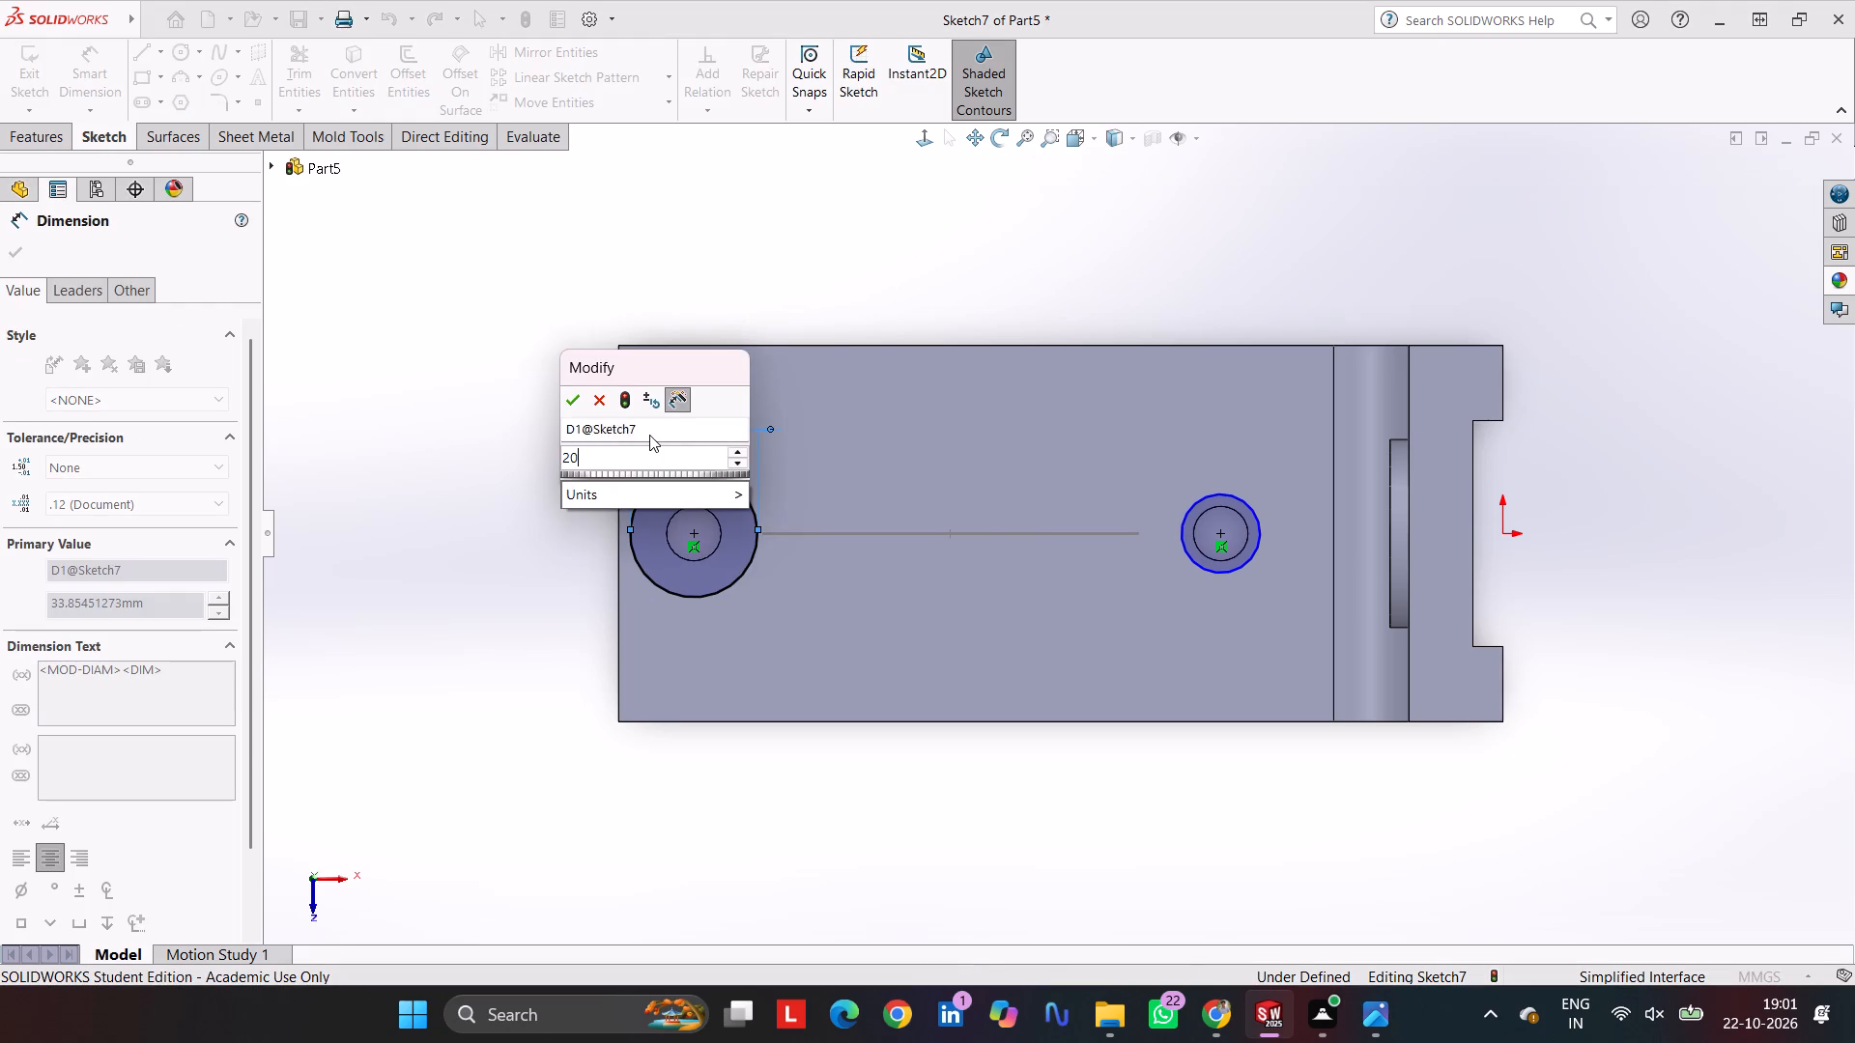
key("BackSpace")
key("BackSpace")
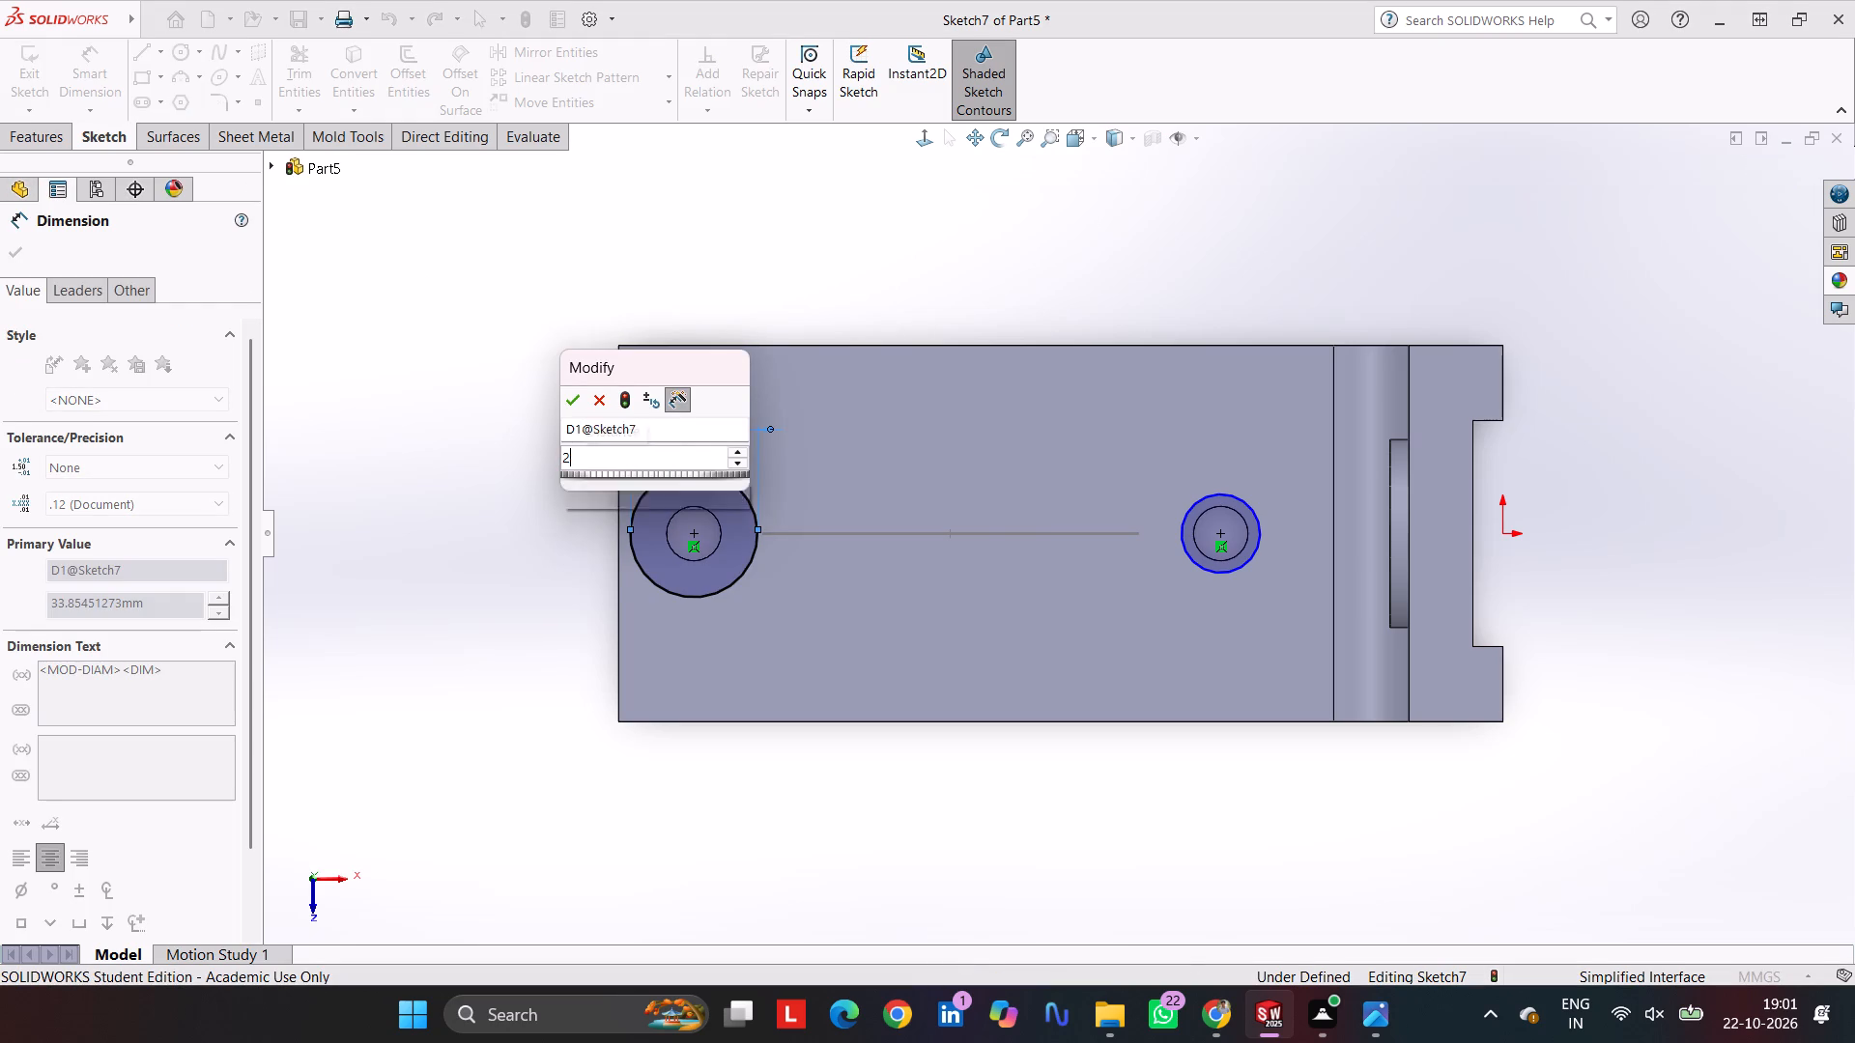
type("16")
key("Return")
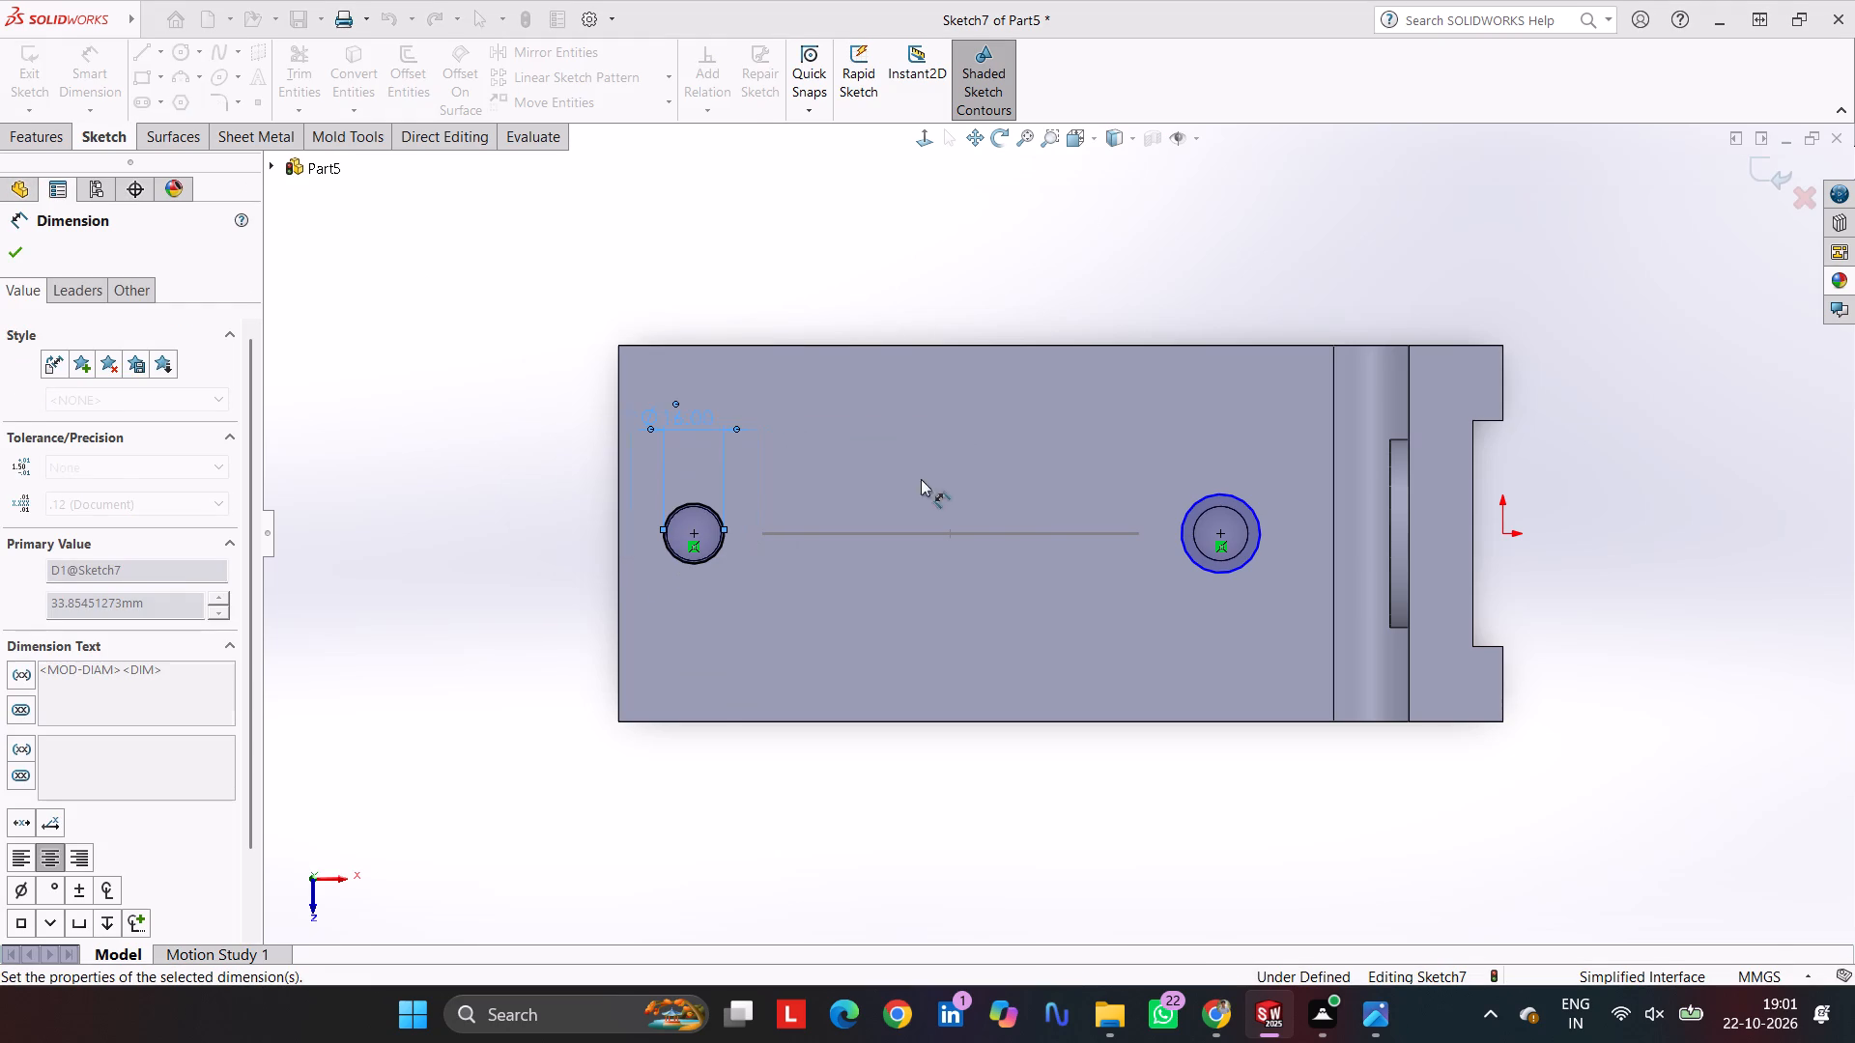
left_click(1208, 496)
left_click(1181, 474)
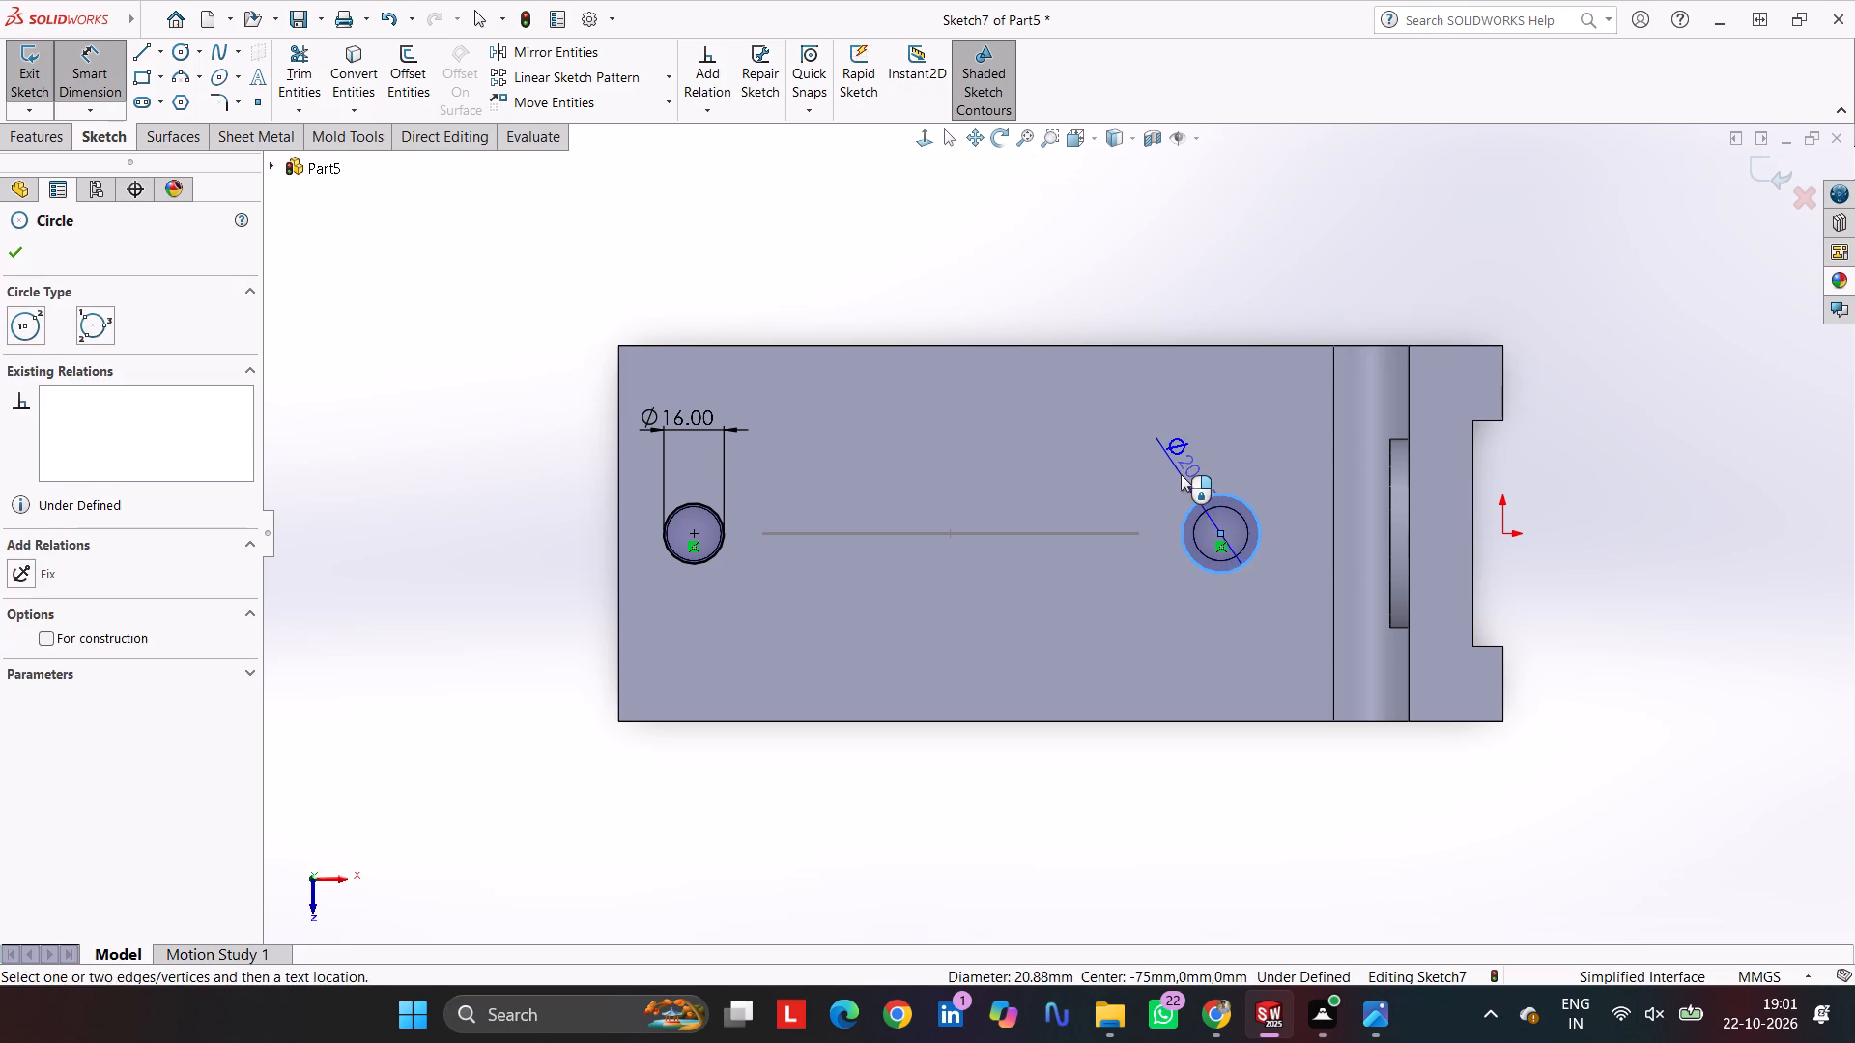
type("16")
key("Return")
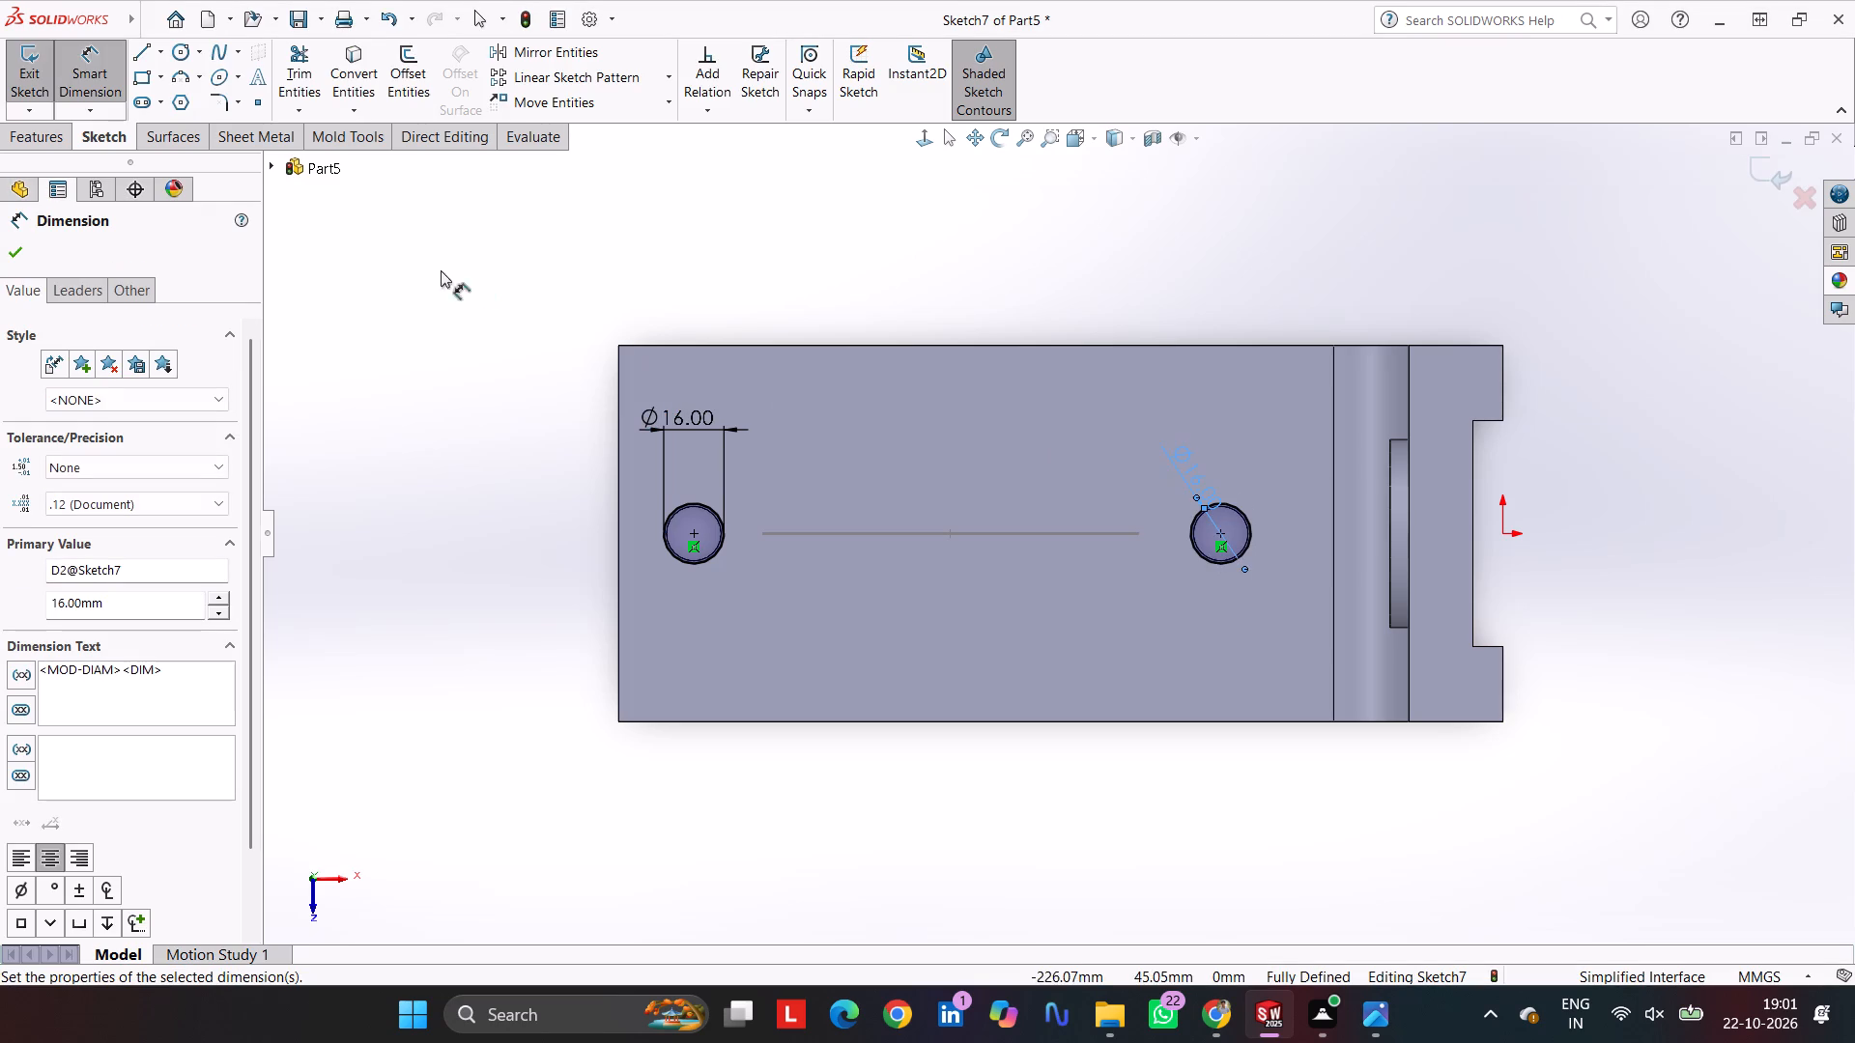
Cut the two 16 mm circles into the arm with a Blind depth of 20 mm.
left_click(12, 136)
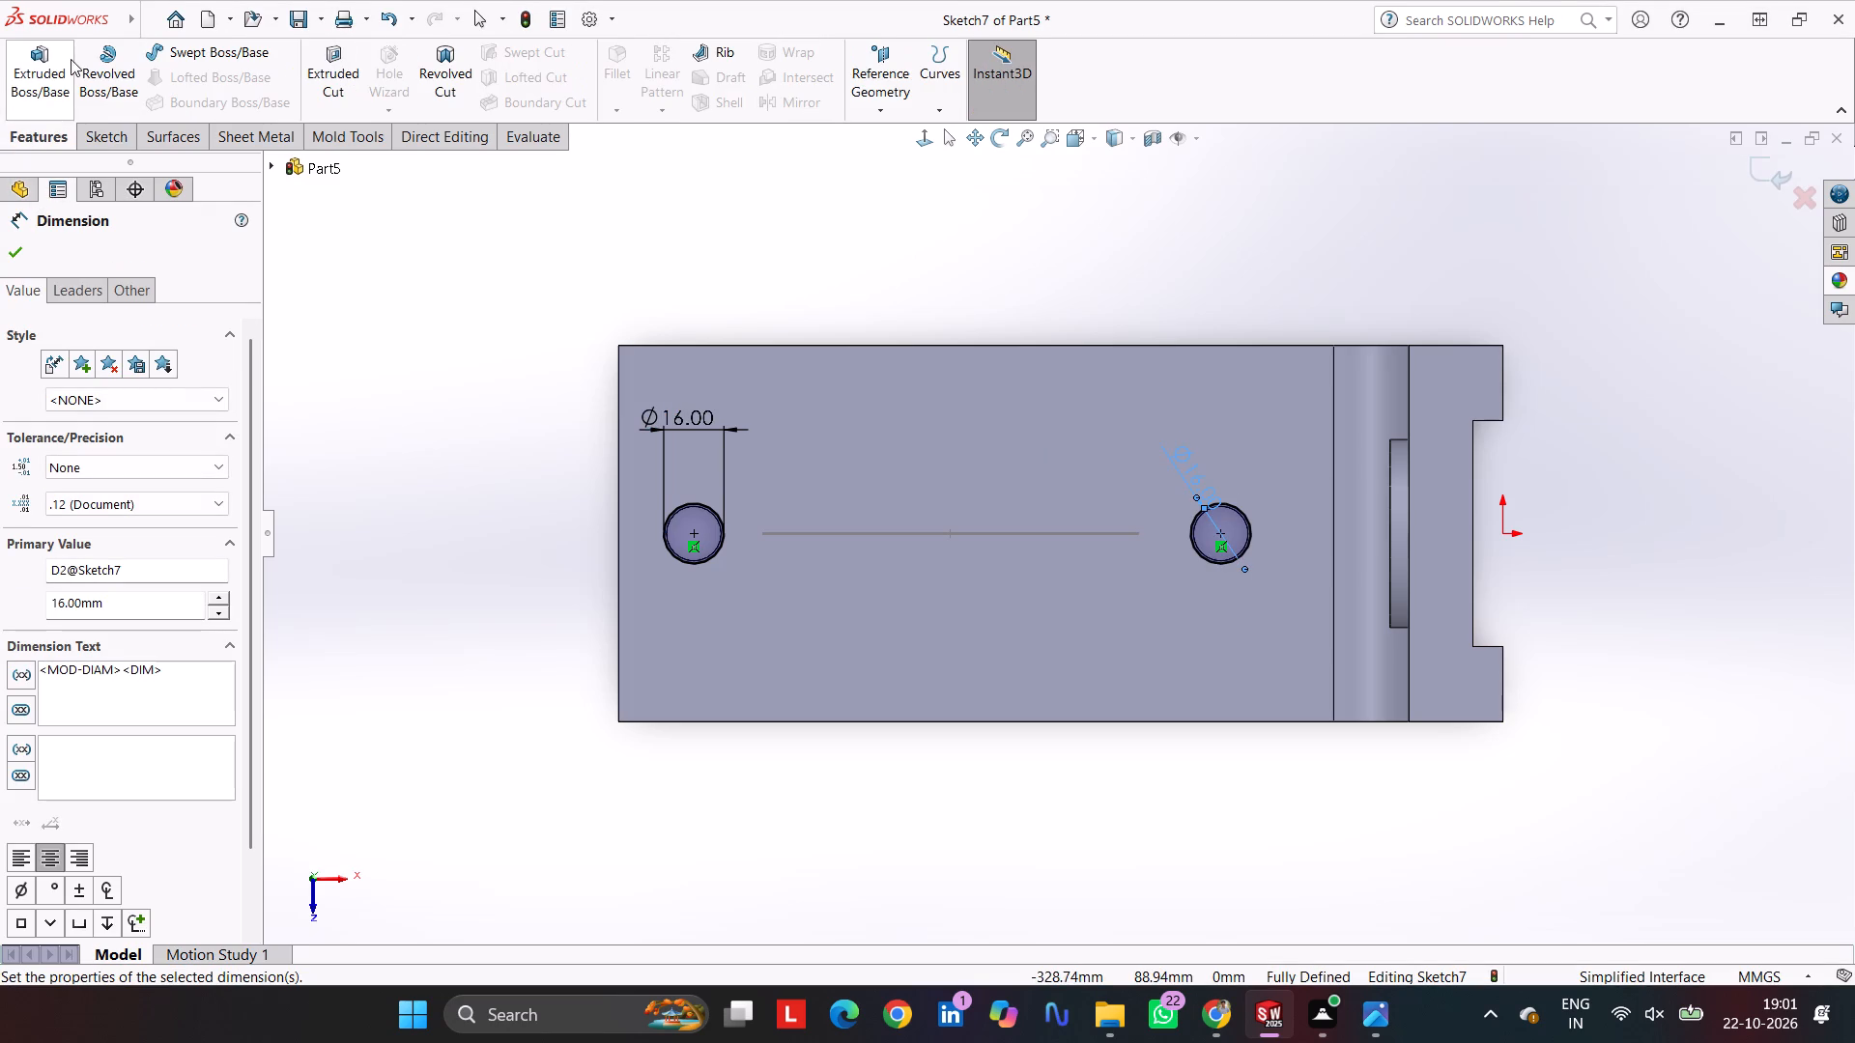
left_click(329, 66)
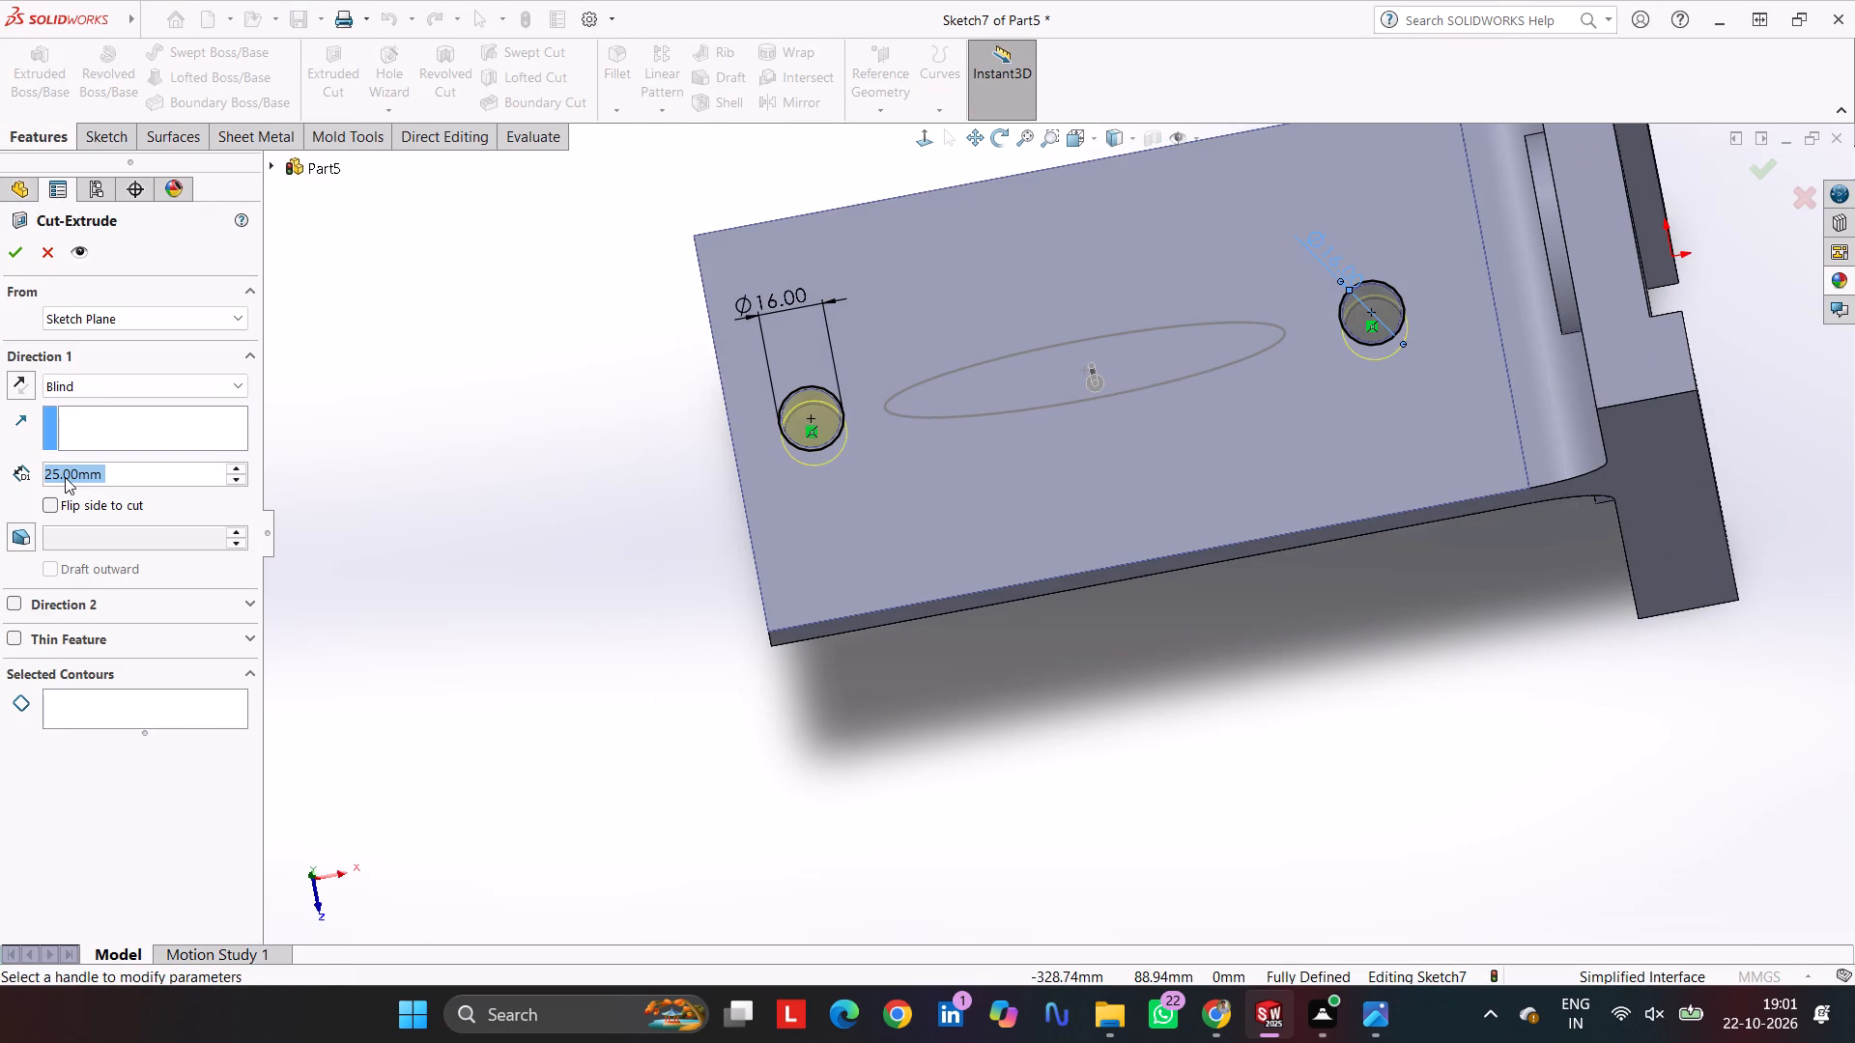
type("20")
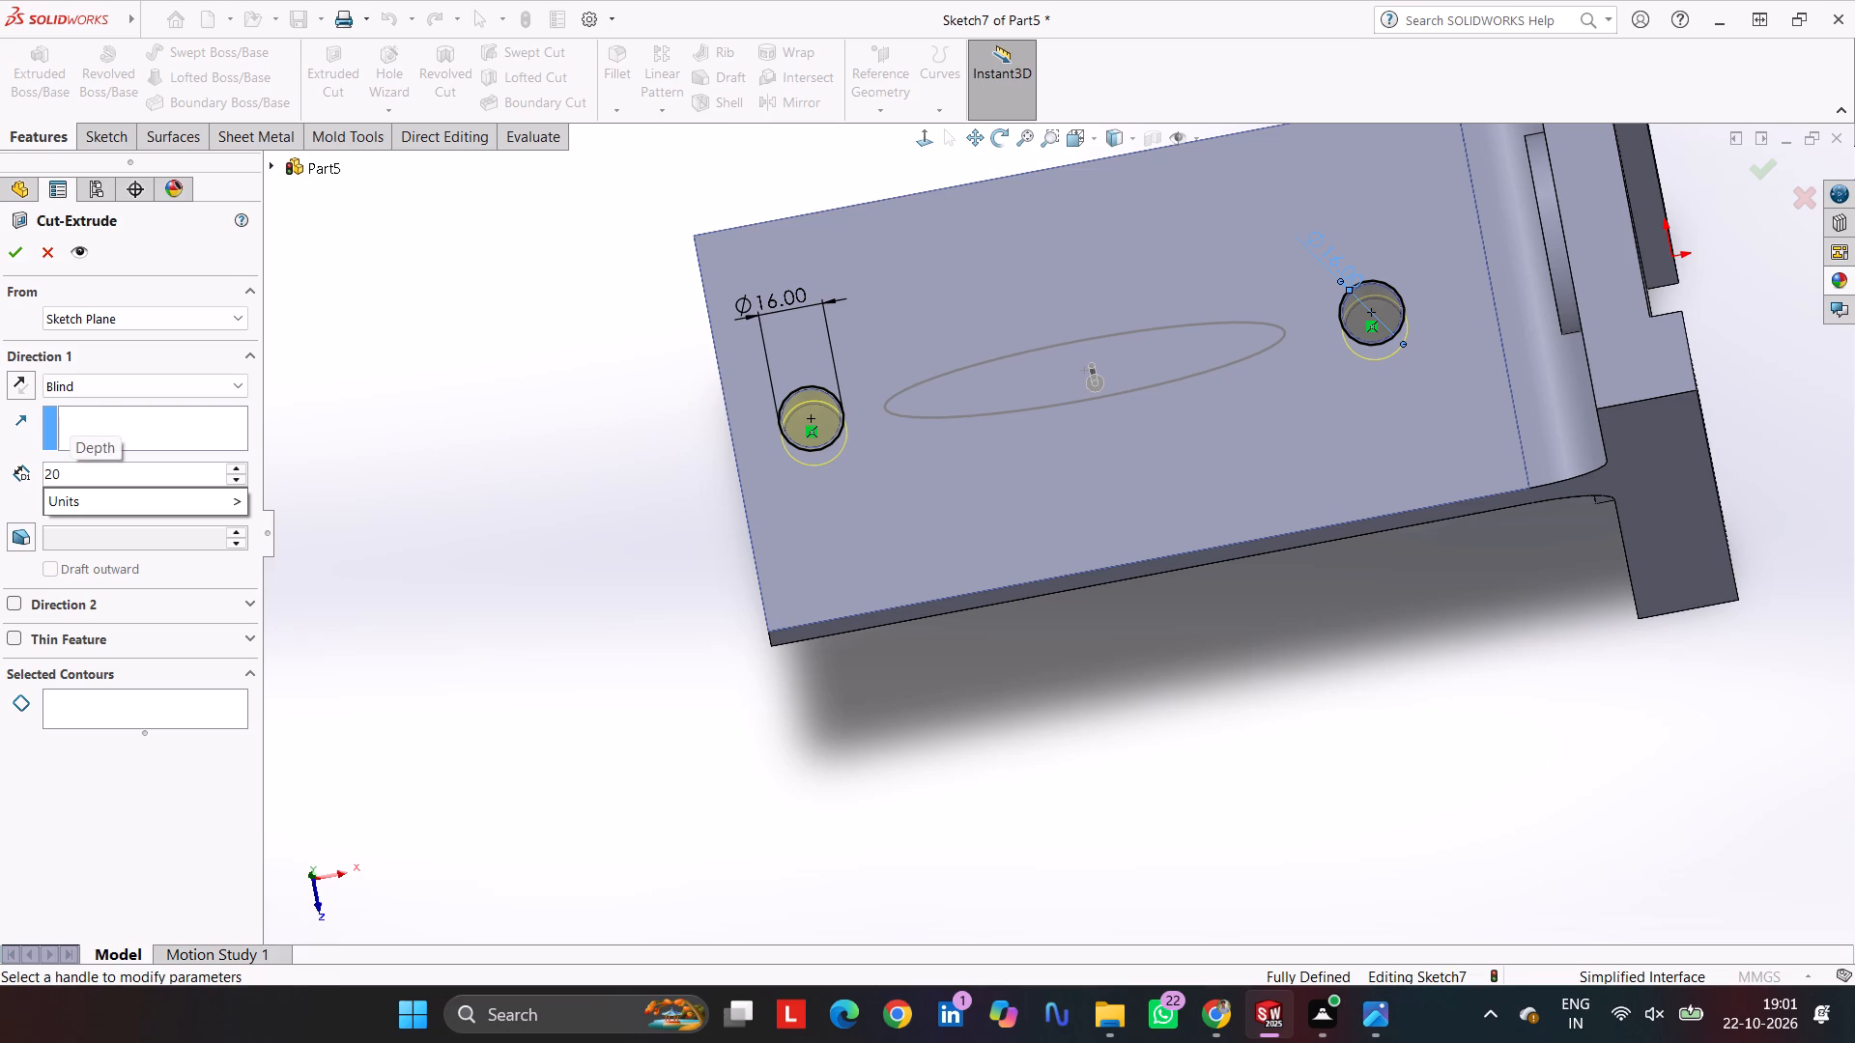
key("Return")
key("Return")
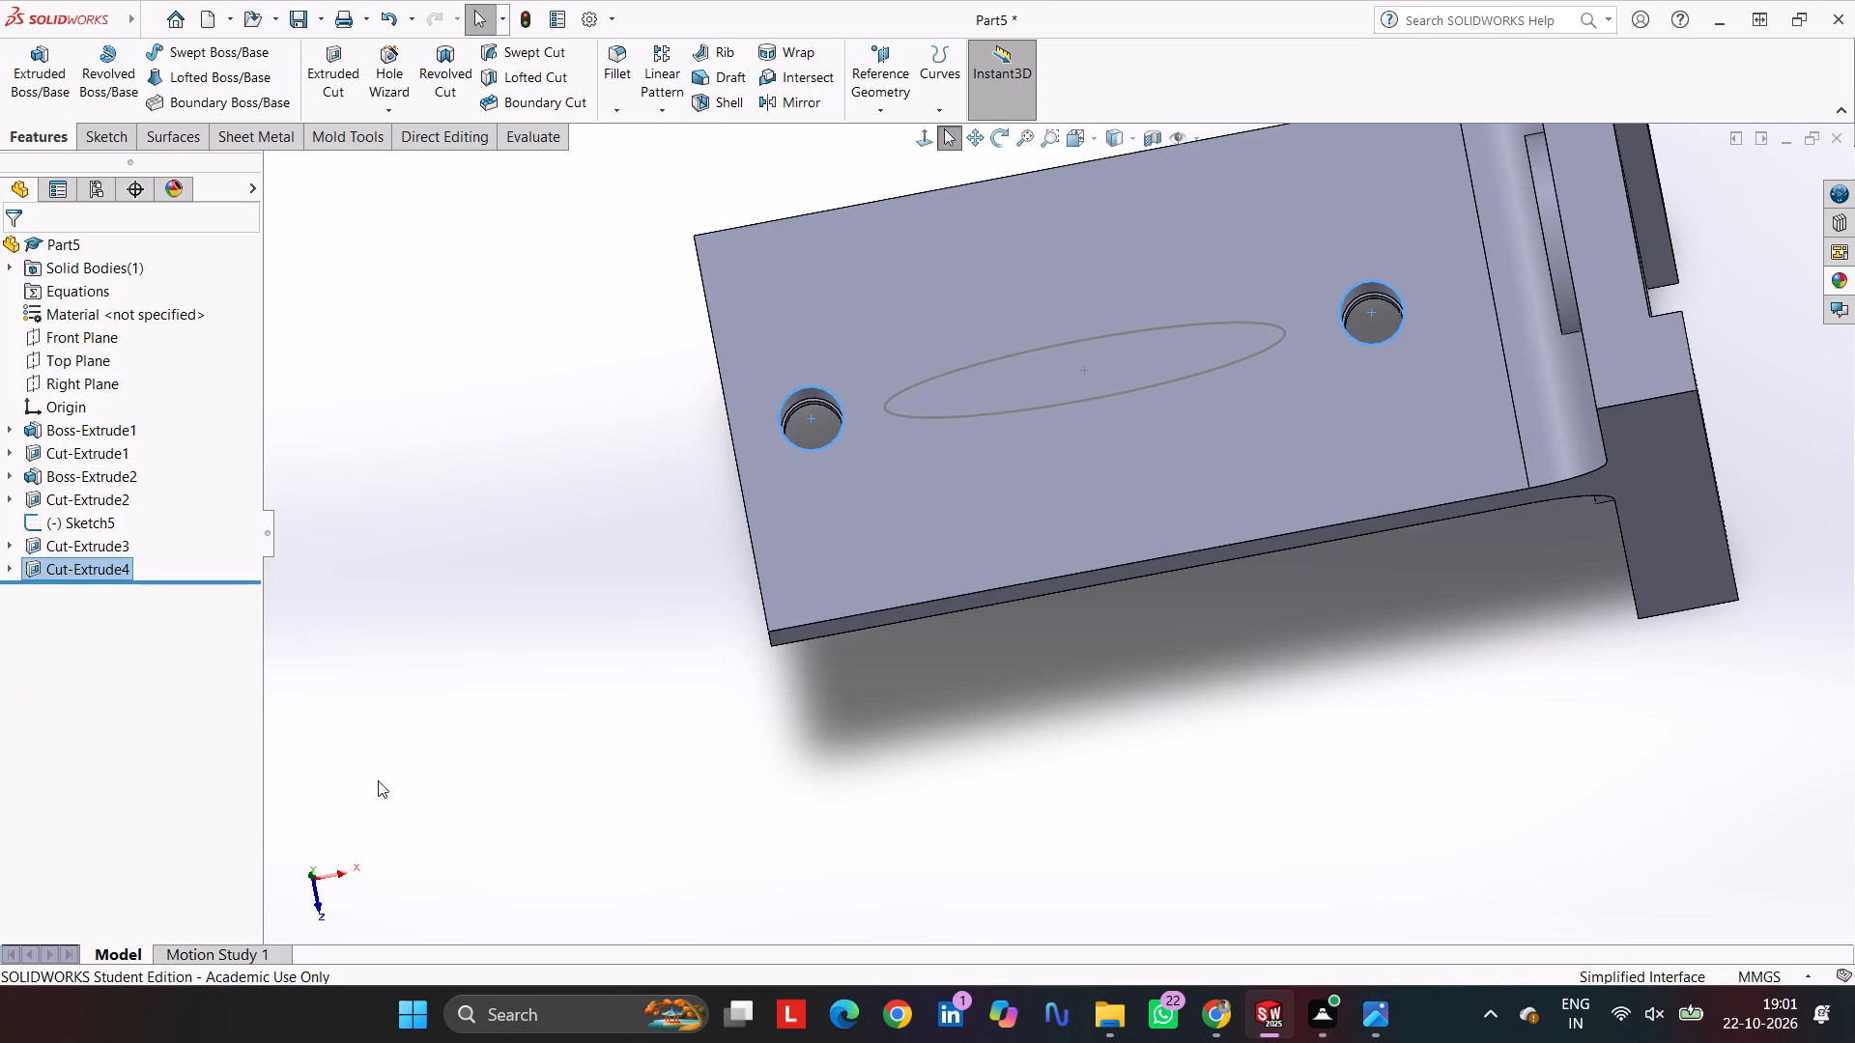
left_click(513, 566)
middle_click_drag(559, 616, 575, 505)
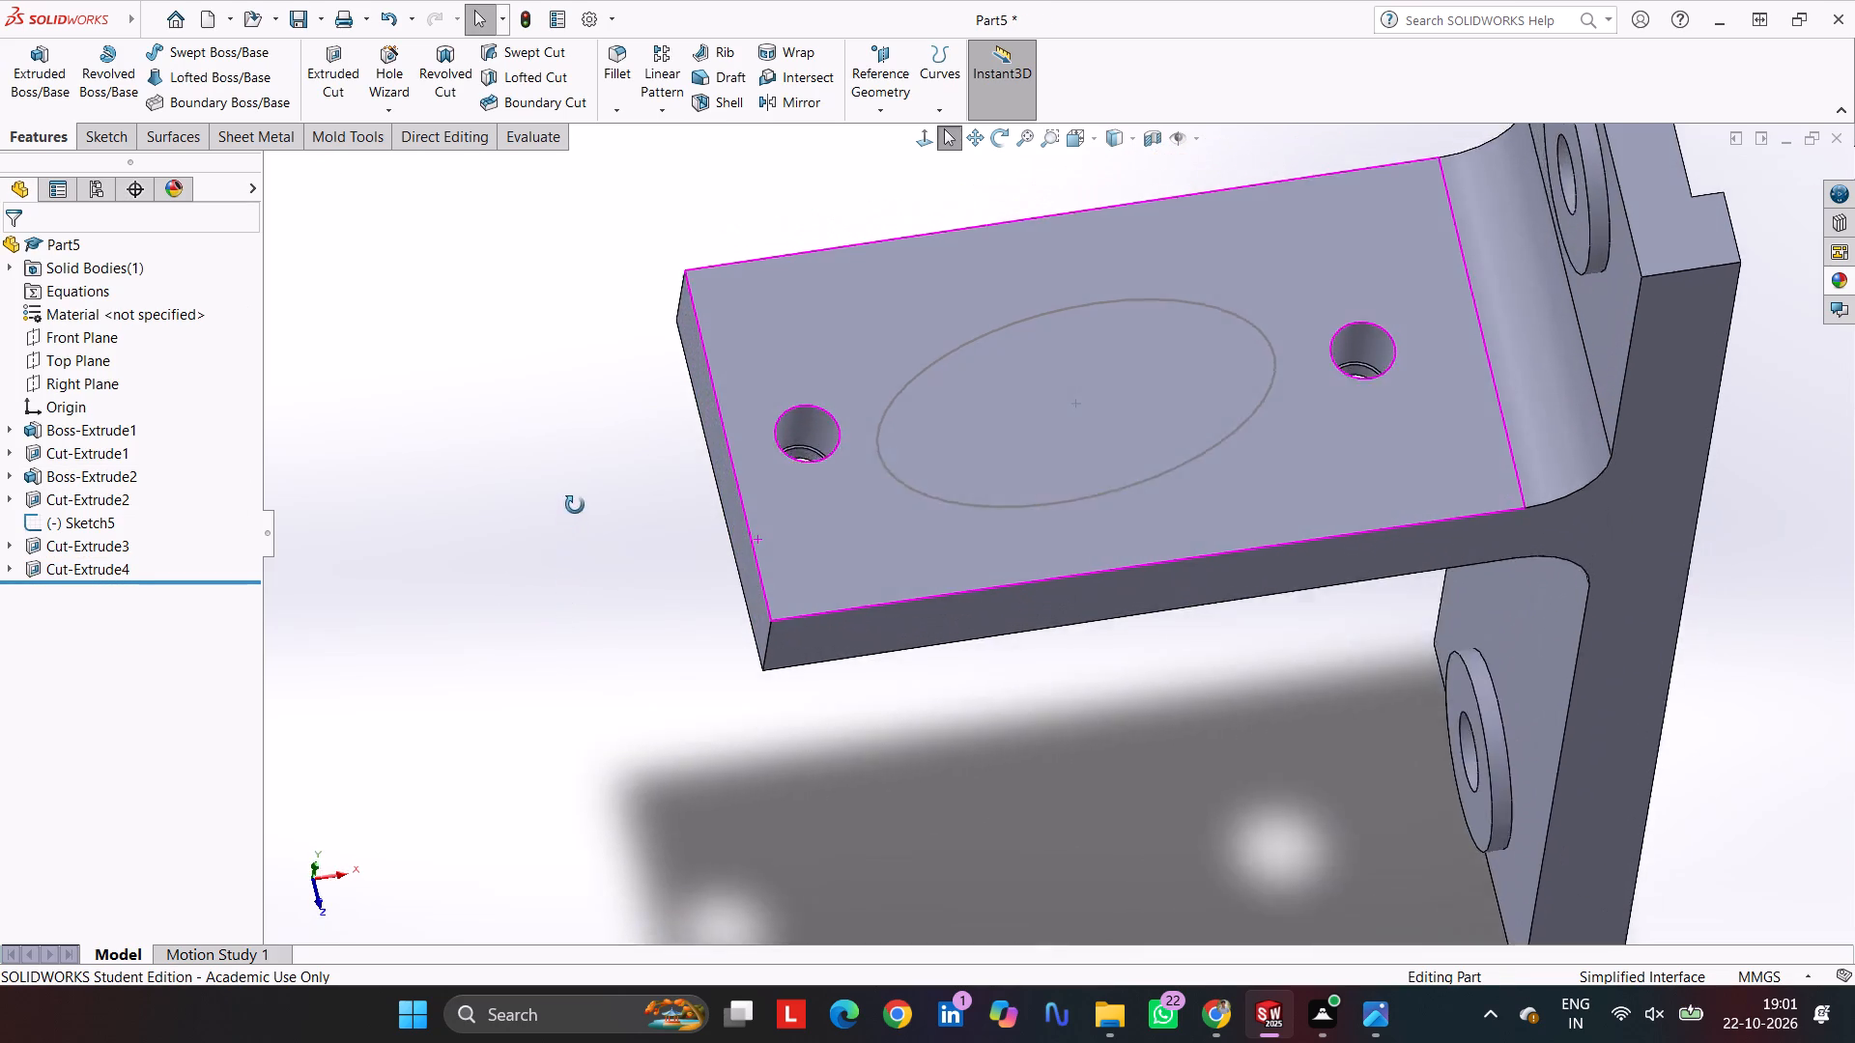
middle_click_drag(575, 505, 547, 599)
left_click(602, 606)
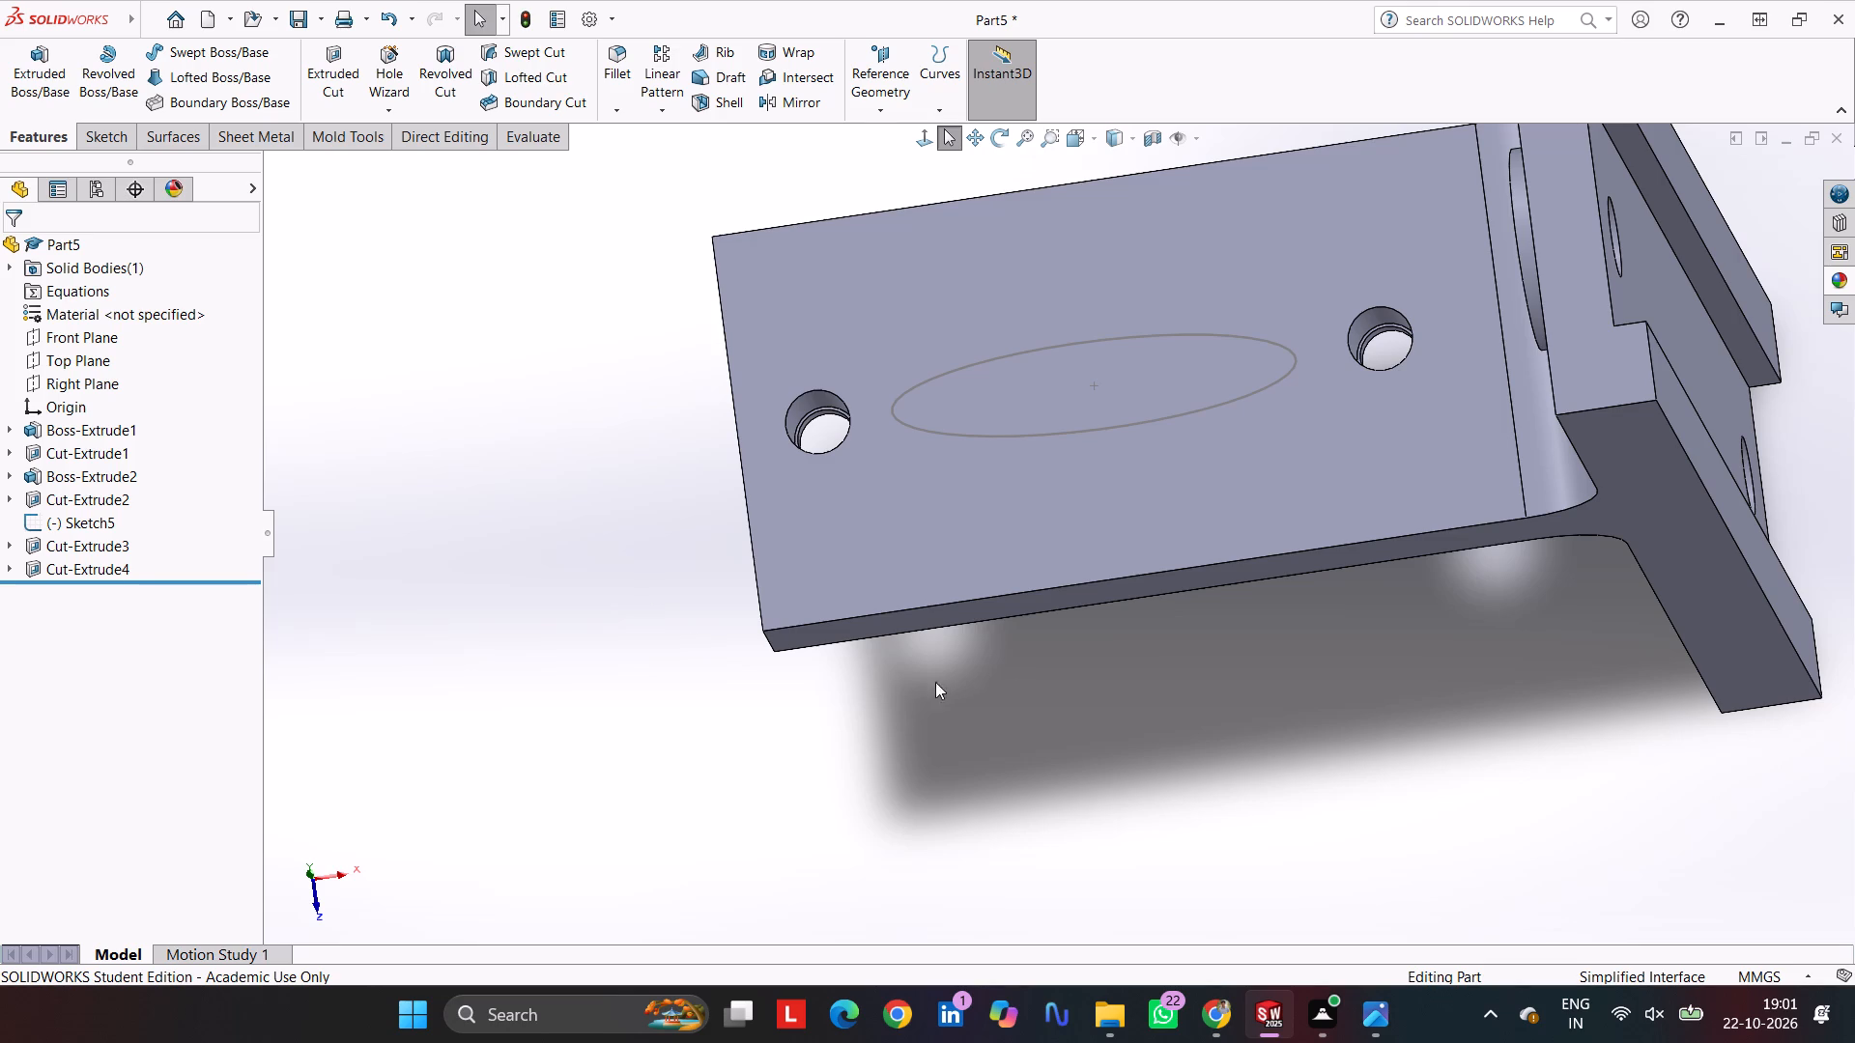
Open the 100 mm circle's sketch to examine its placement relative to the arm, and exit the sketch.
middle_click_drag(975, 776, 955, 456)
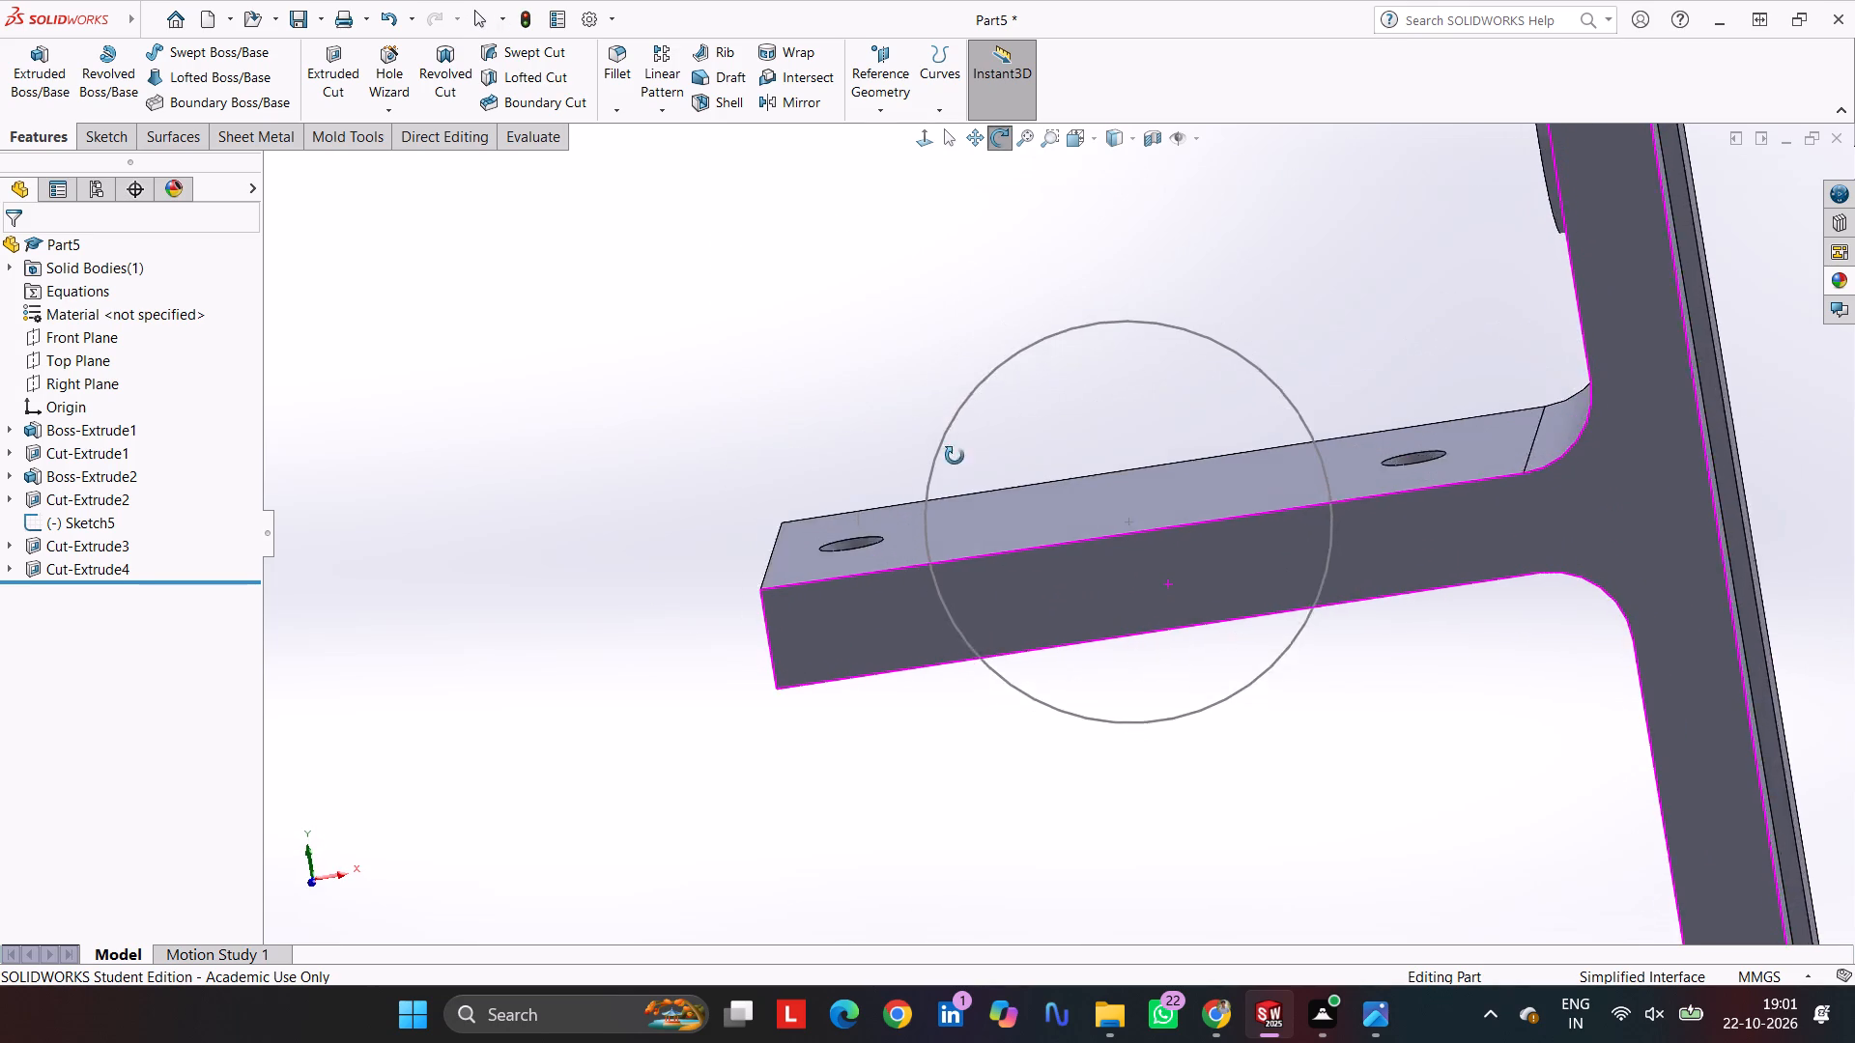
middle_click_drag(955, 456, 969, 517)
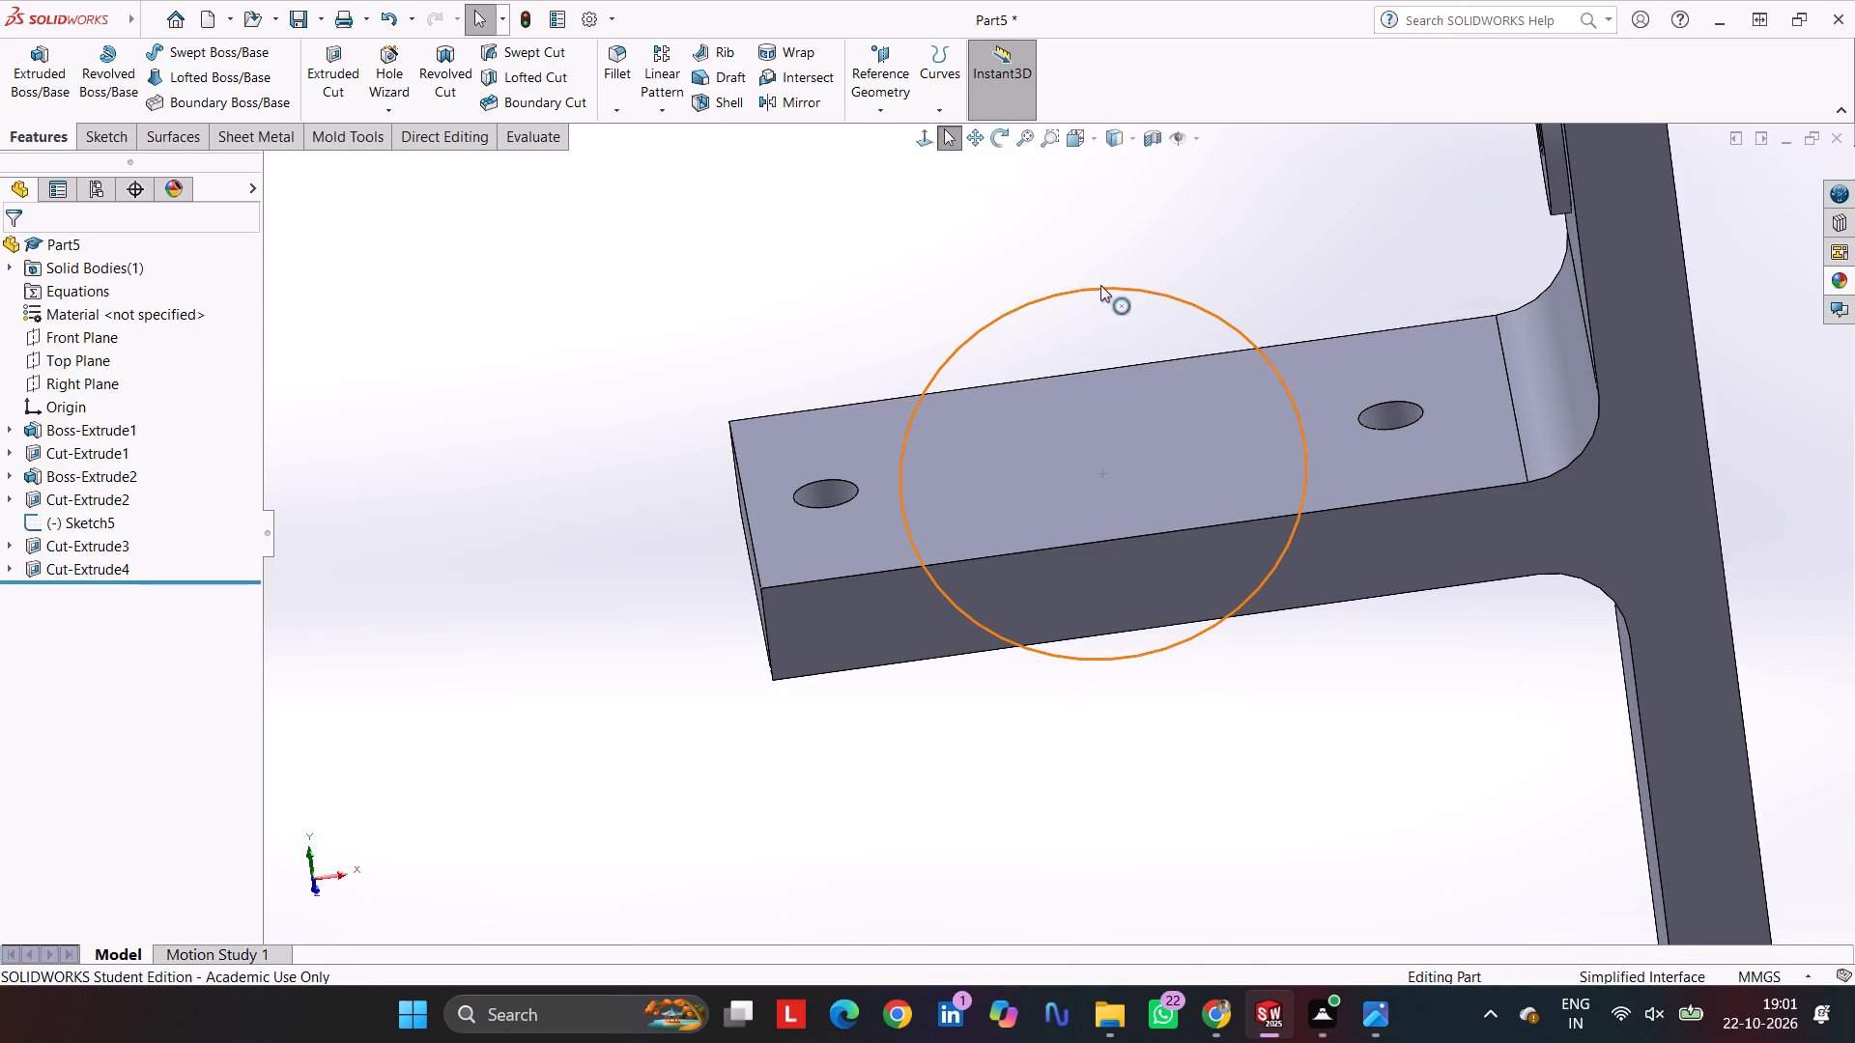
left_click(1099, 286)
left_click(90, 520)
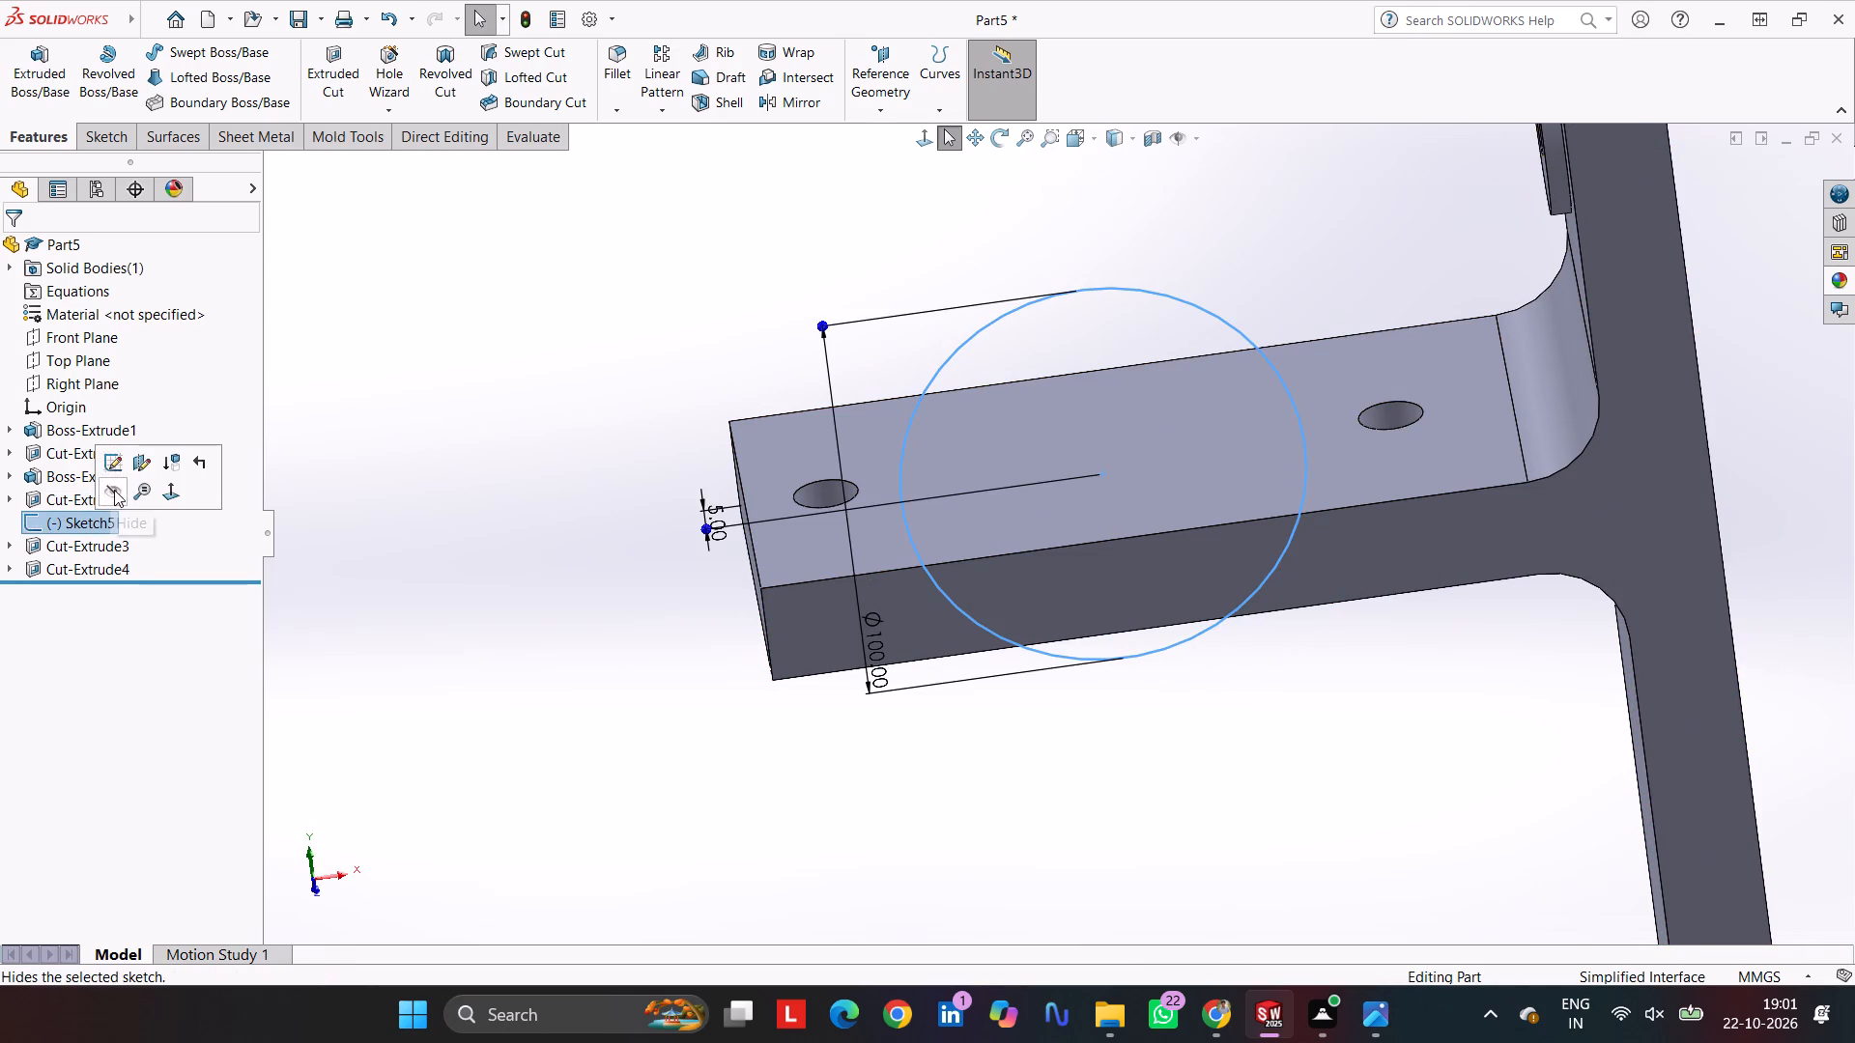
left_click(104, 464)
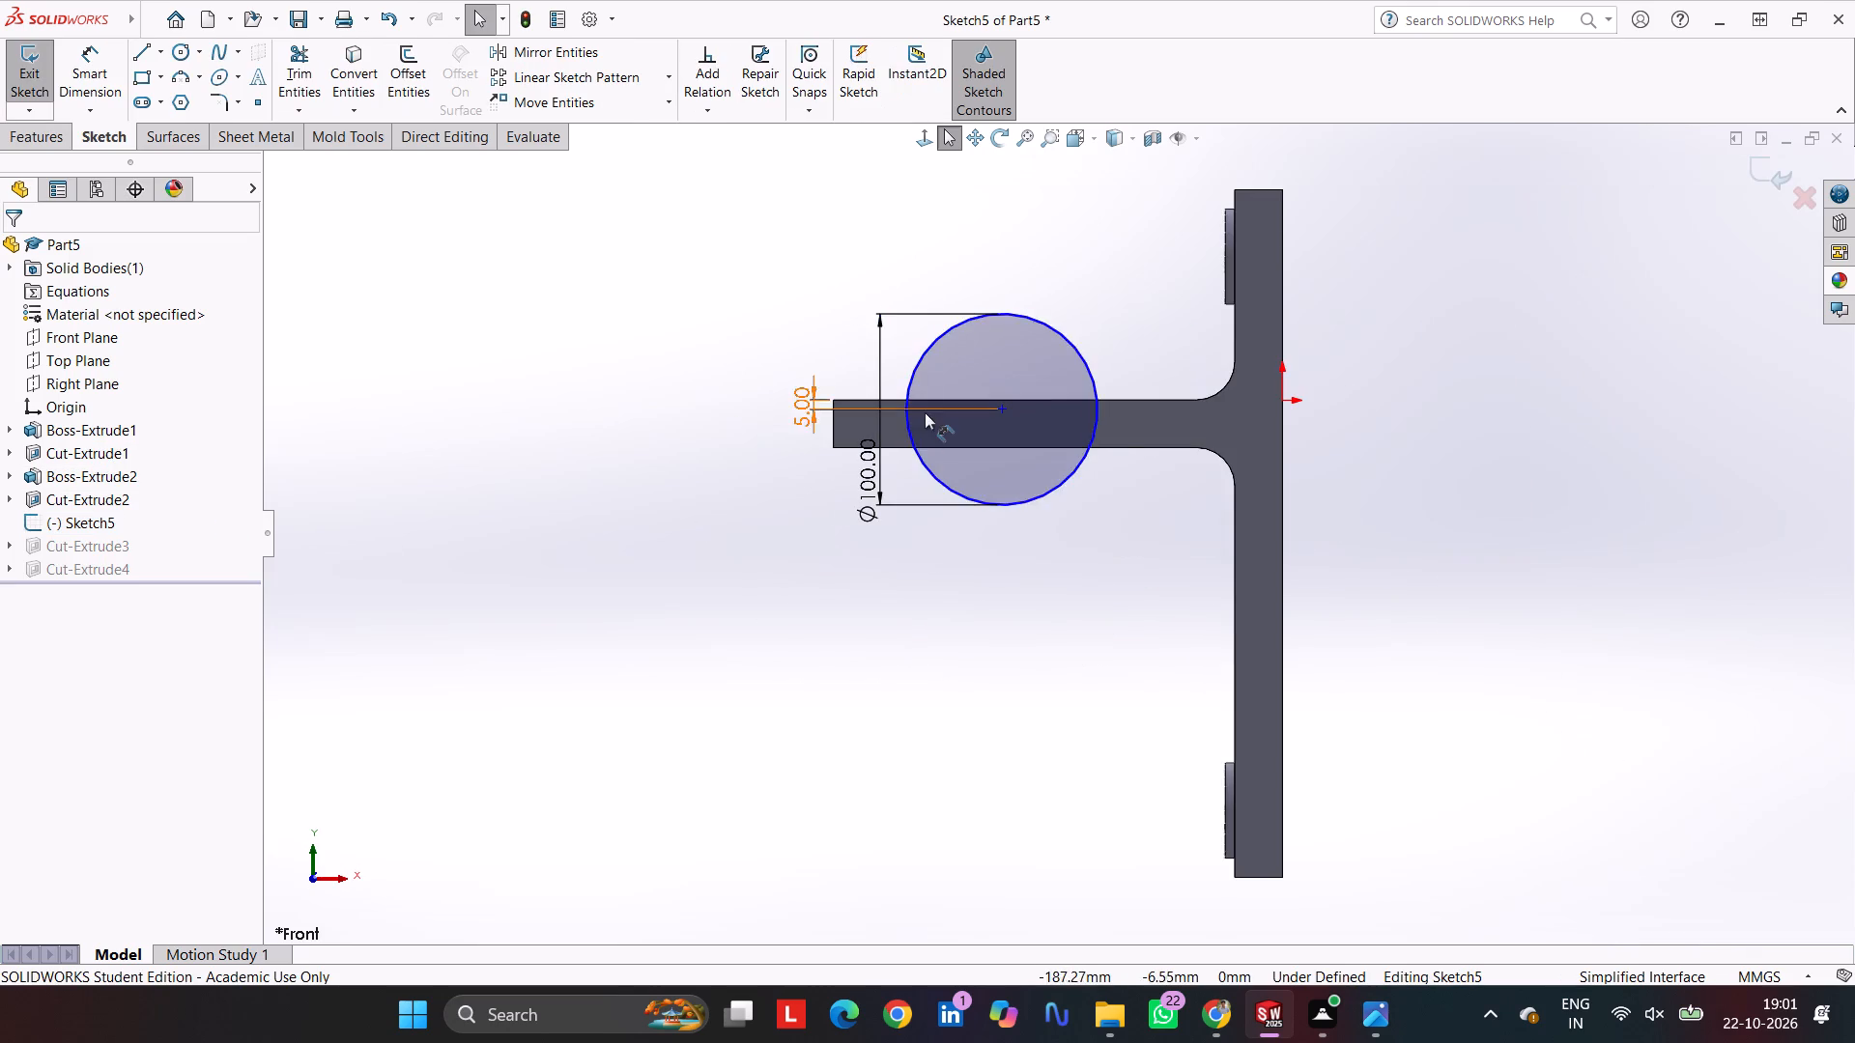
scroll(925, 412, "down", 4)
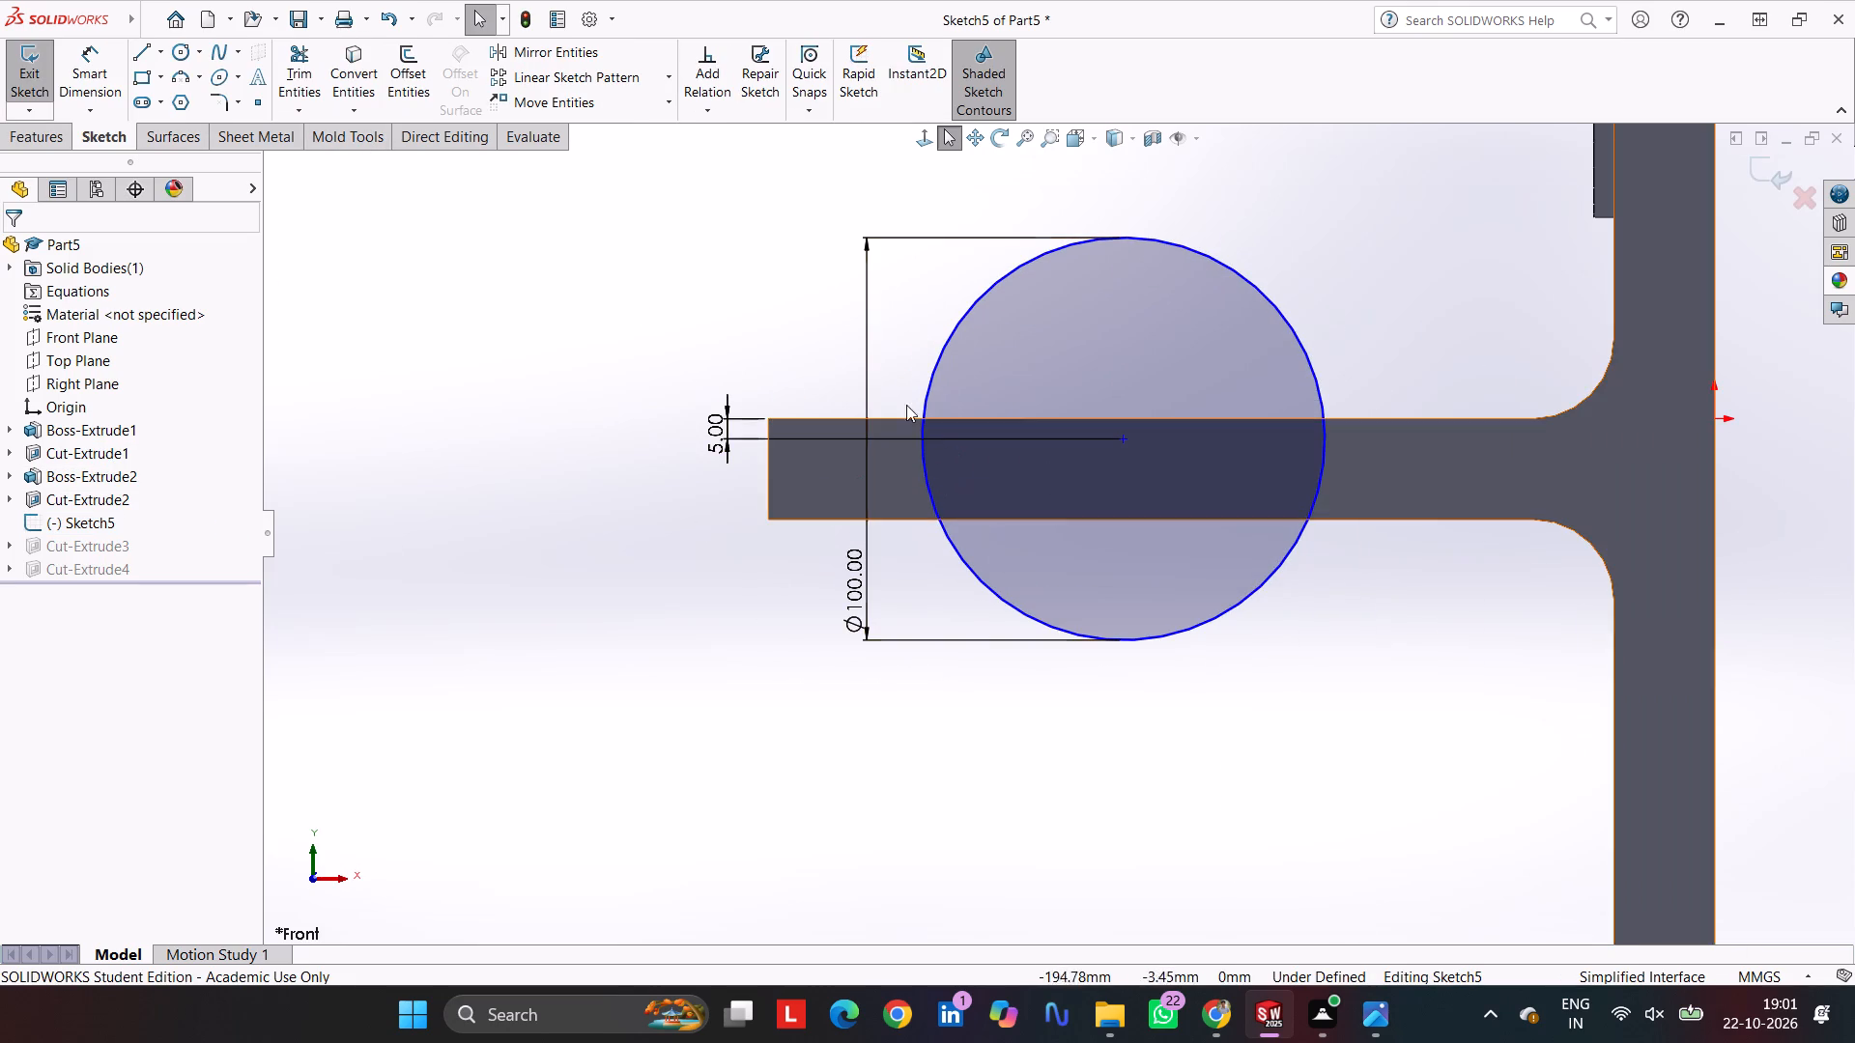
middle_click_drag(858, 328, 855, 529)
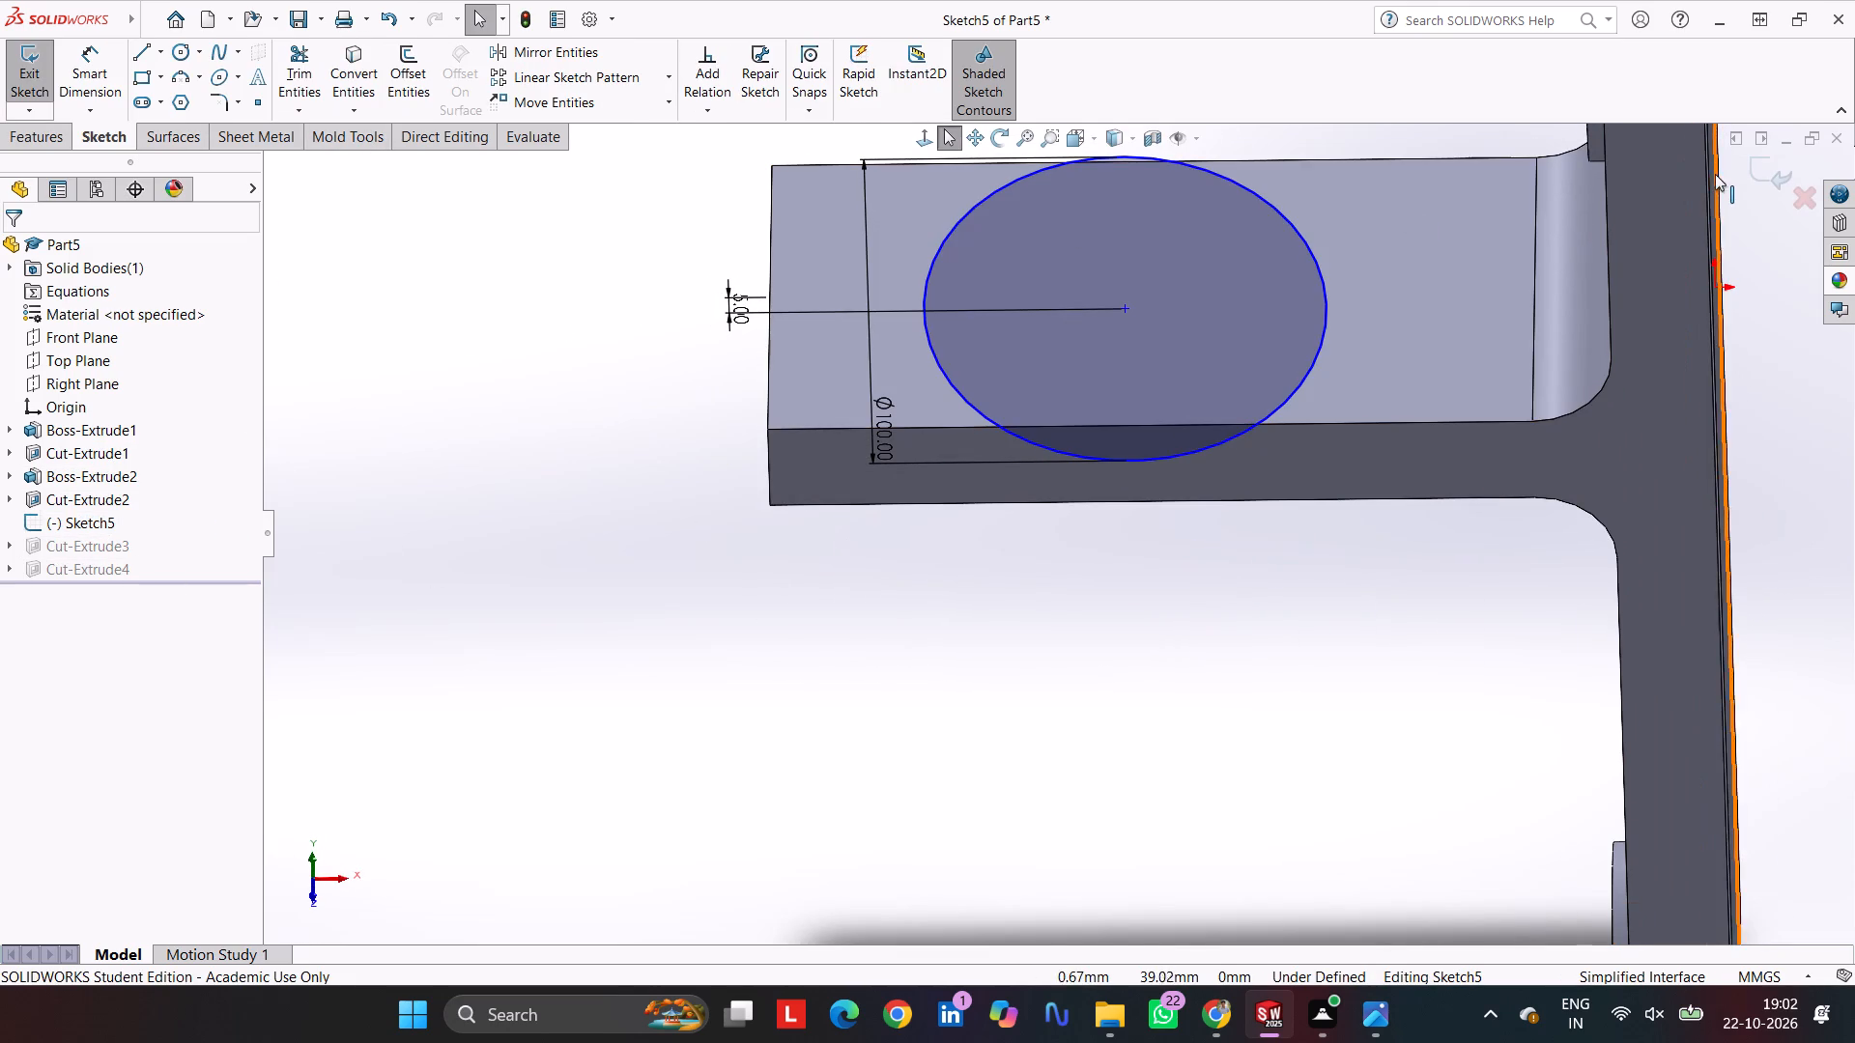
left_click(1806, 209)
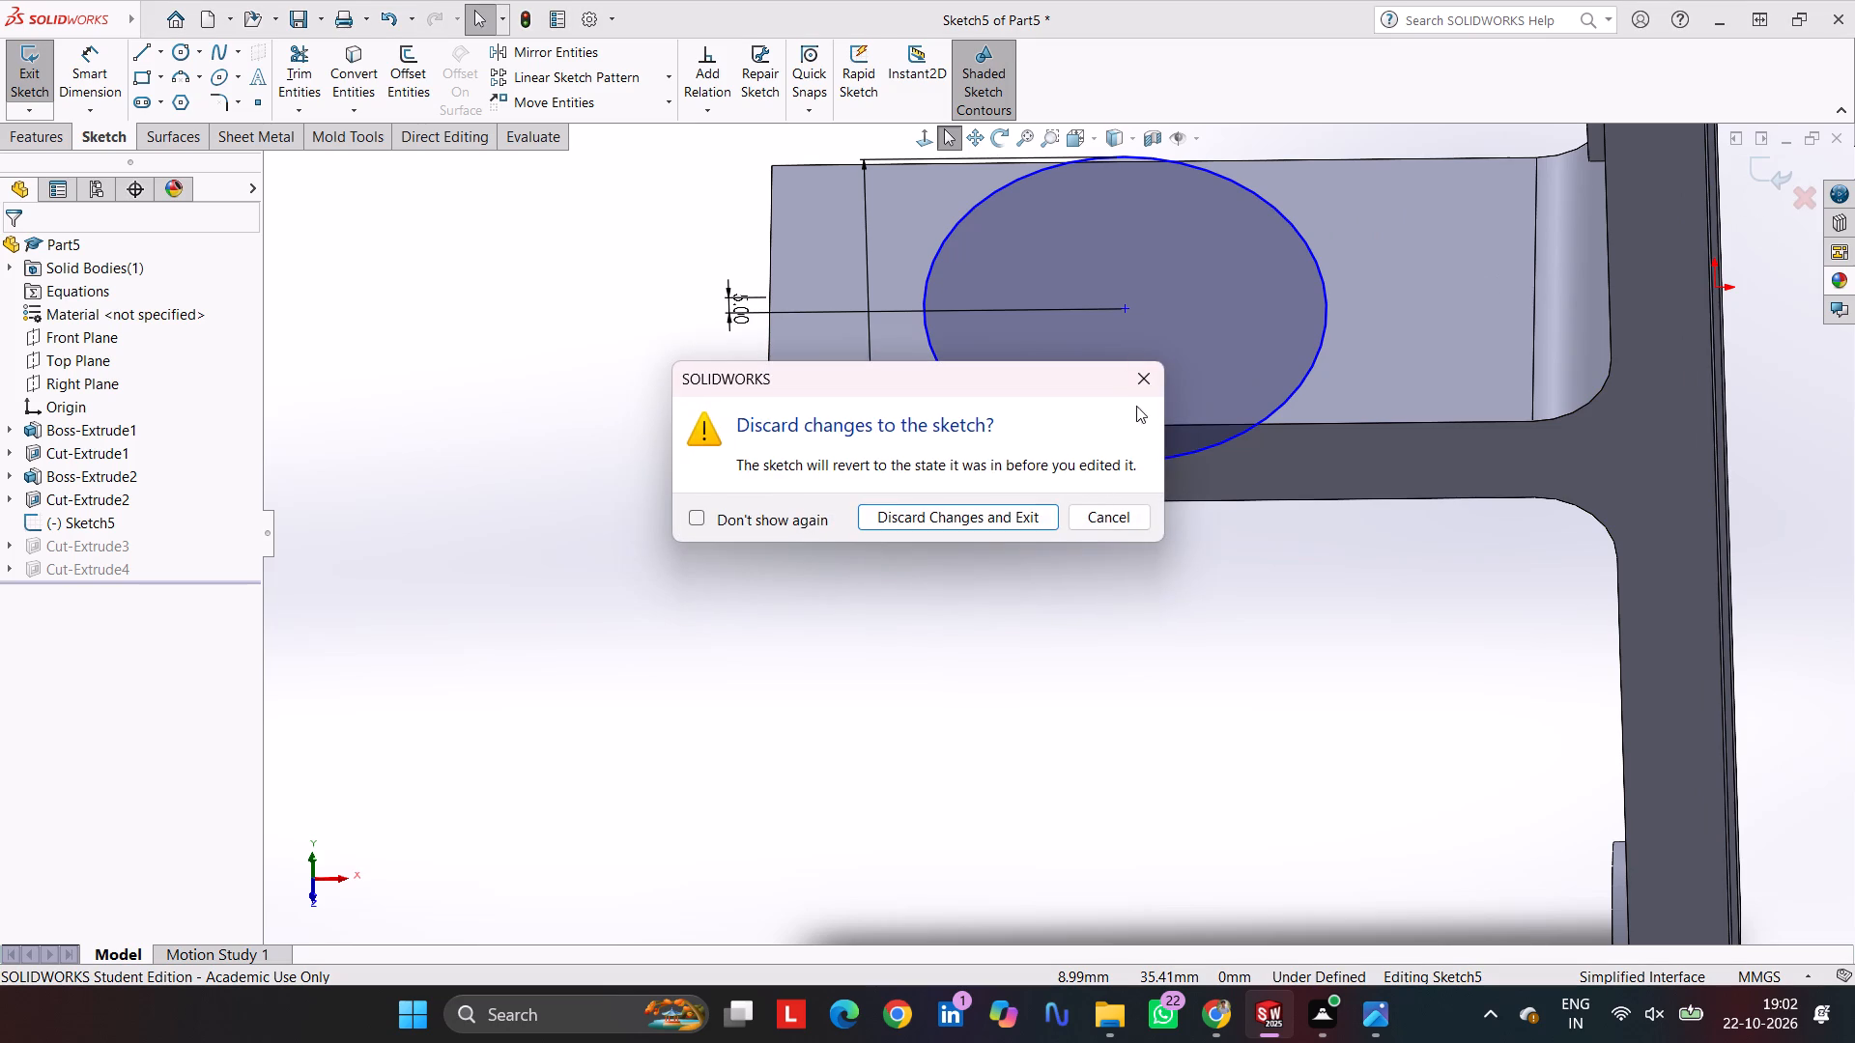
left_click(1142, 374)
left_click_drag(1771, 177, 1760, 184)
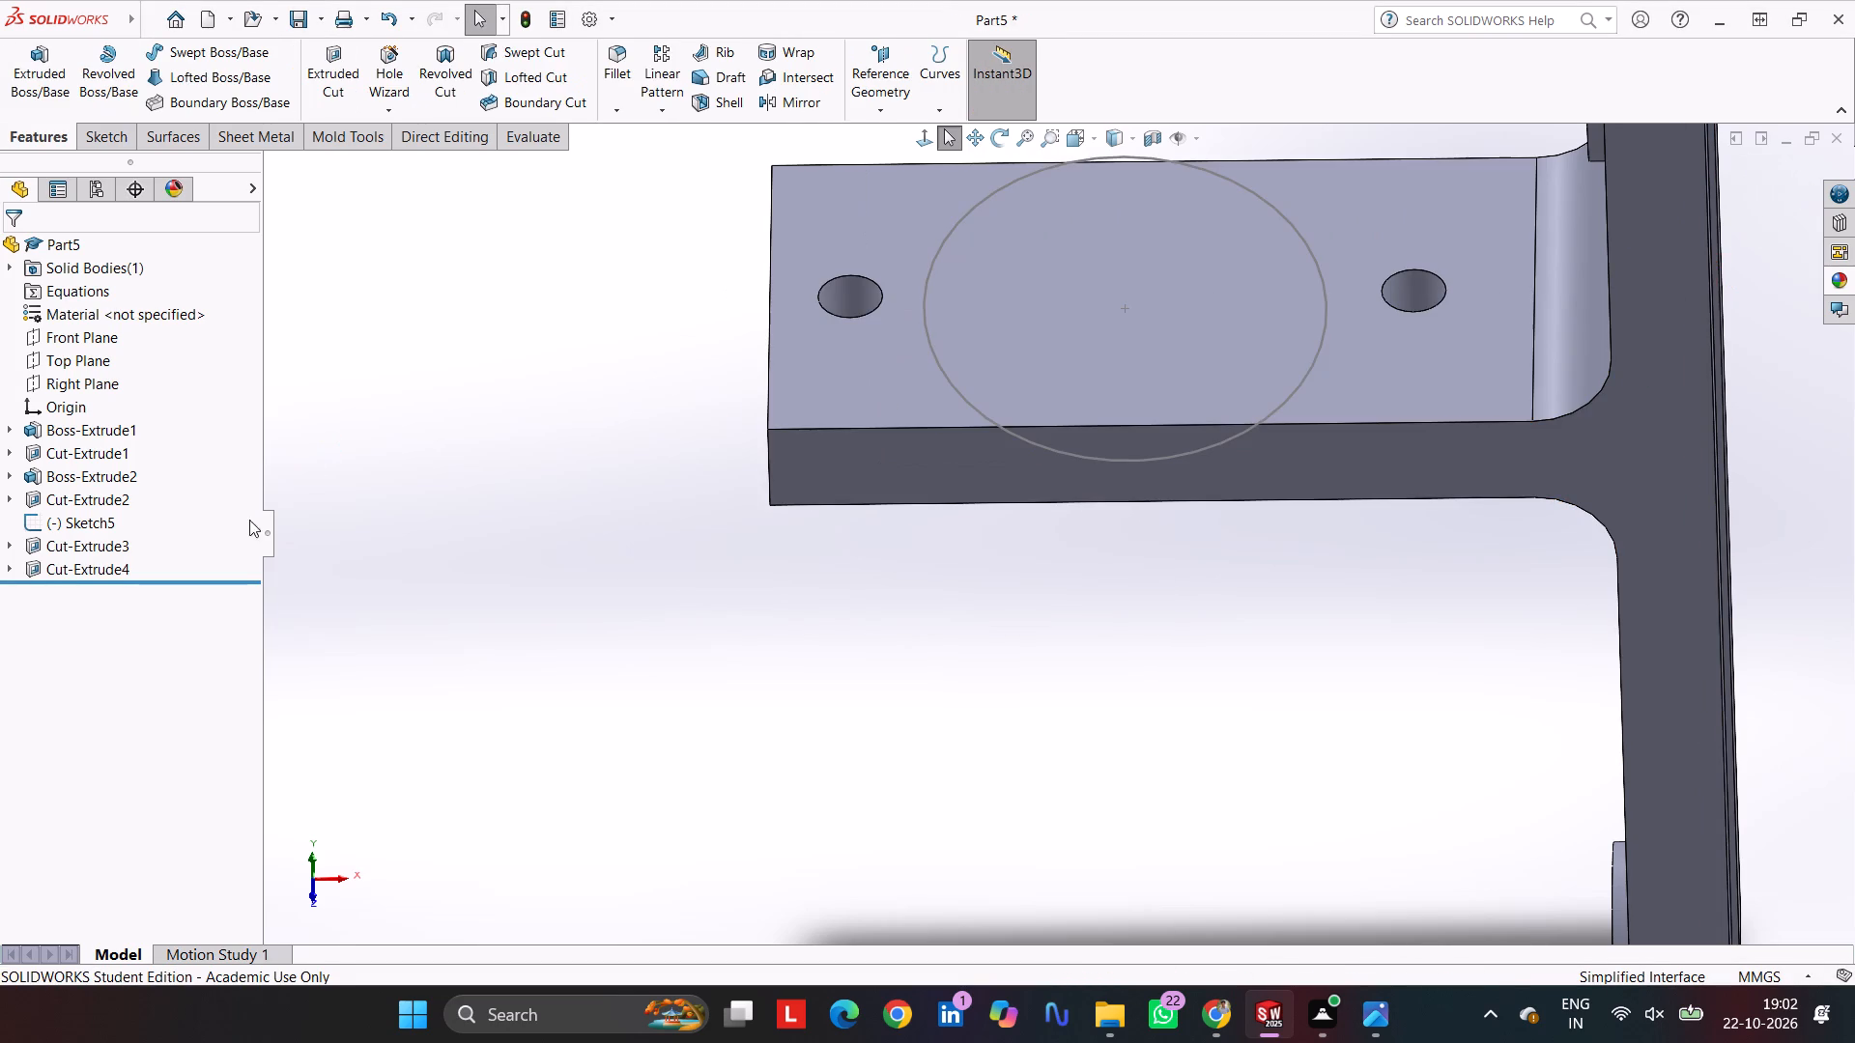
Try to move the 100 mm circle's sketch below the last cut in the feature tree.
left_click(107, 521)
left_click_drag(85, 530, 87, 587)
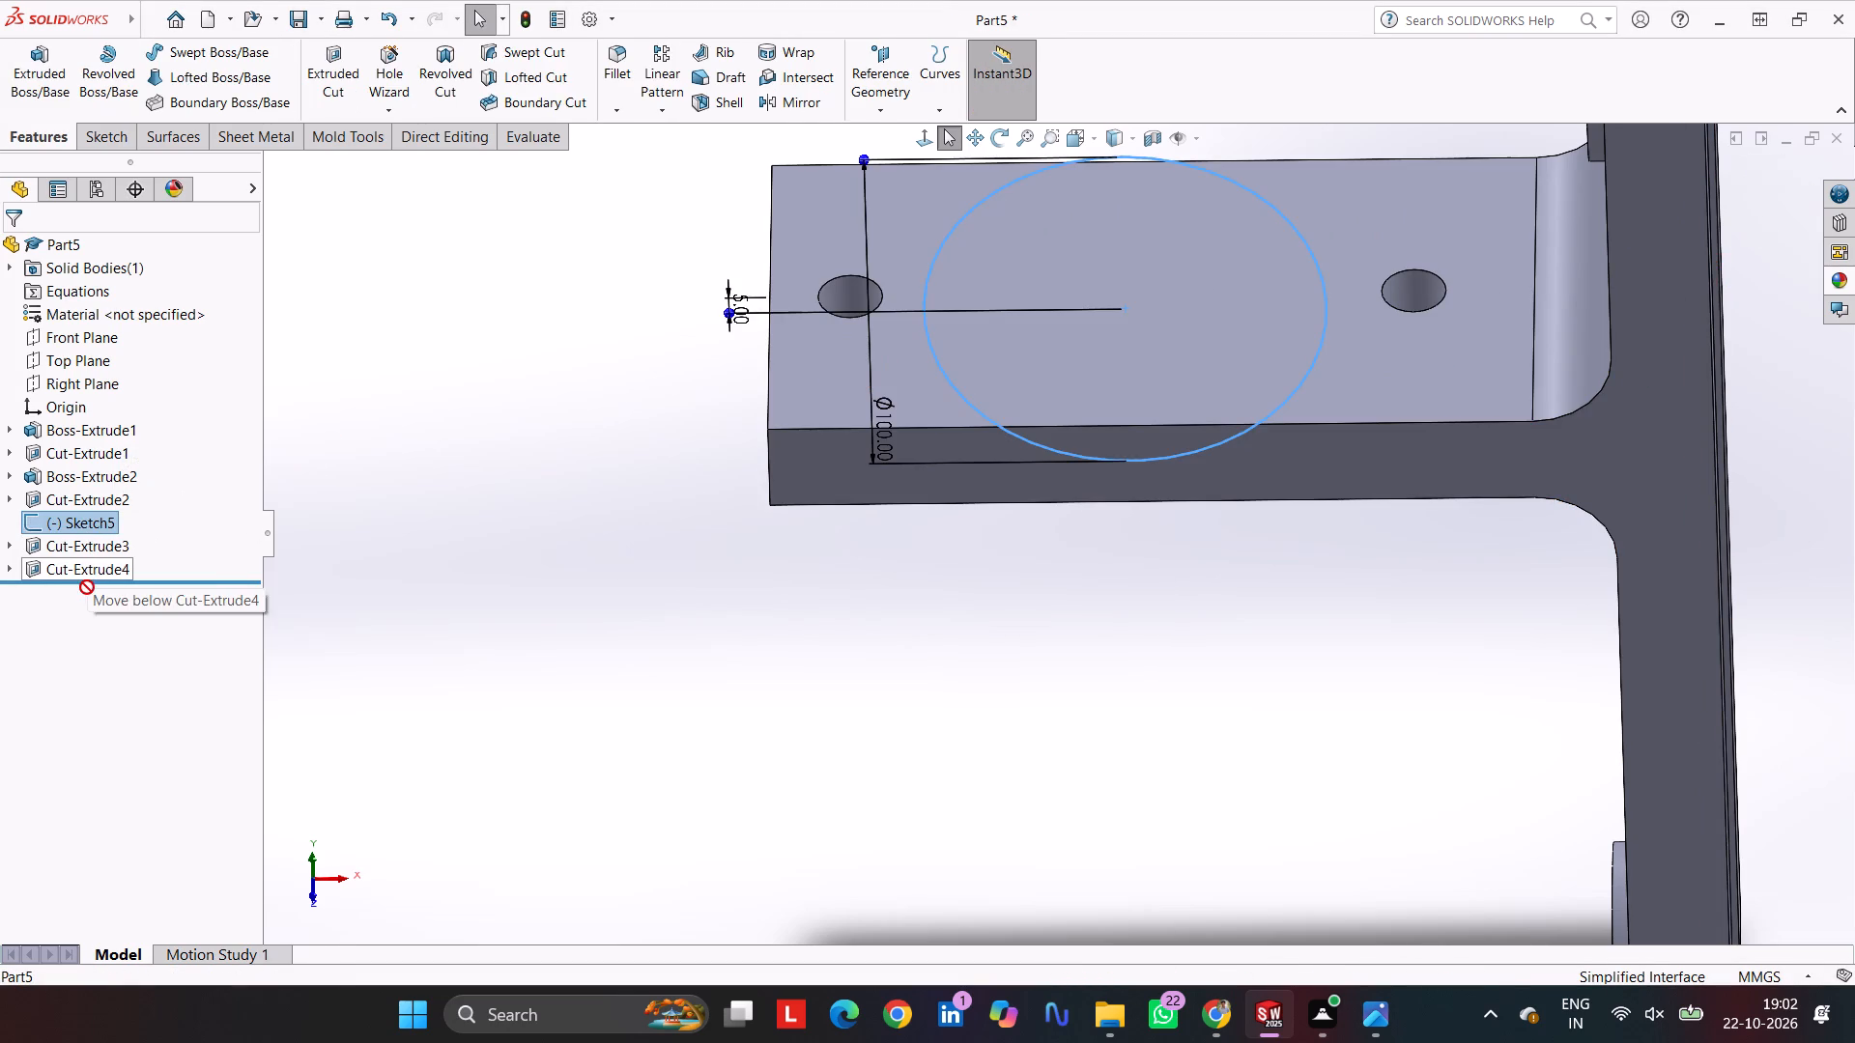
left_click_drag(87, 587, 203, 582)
Delete the 100 mm circle's sketch with the model rolled back to it, and roll forward to the last cut.
left_click_drag(183, 582, 177, 538)
left_click(88, 518)
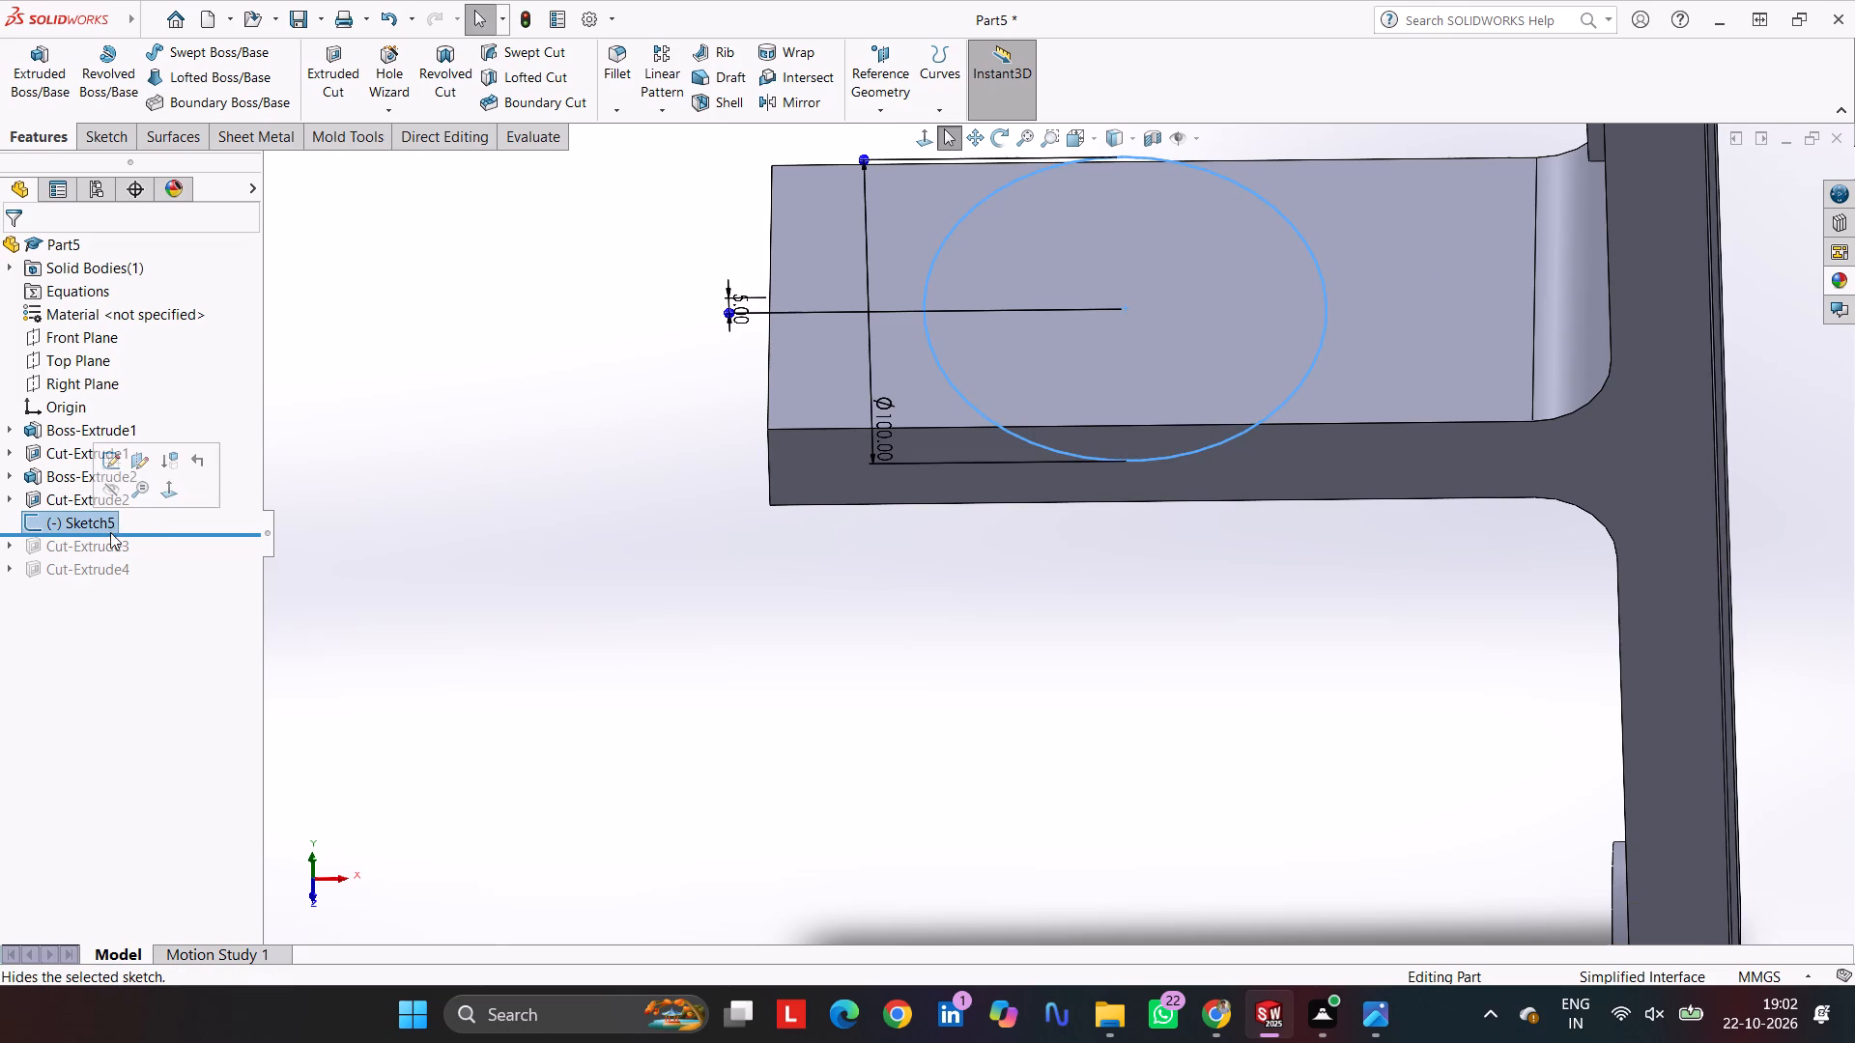
key("Delete")
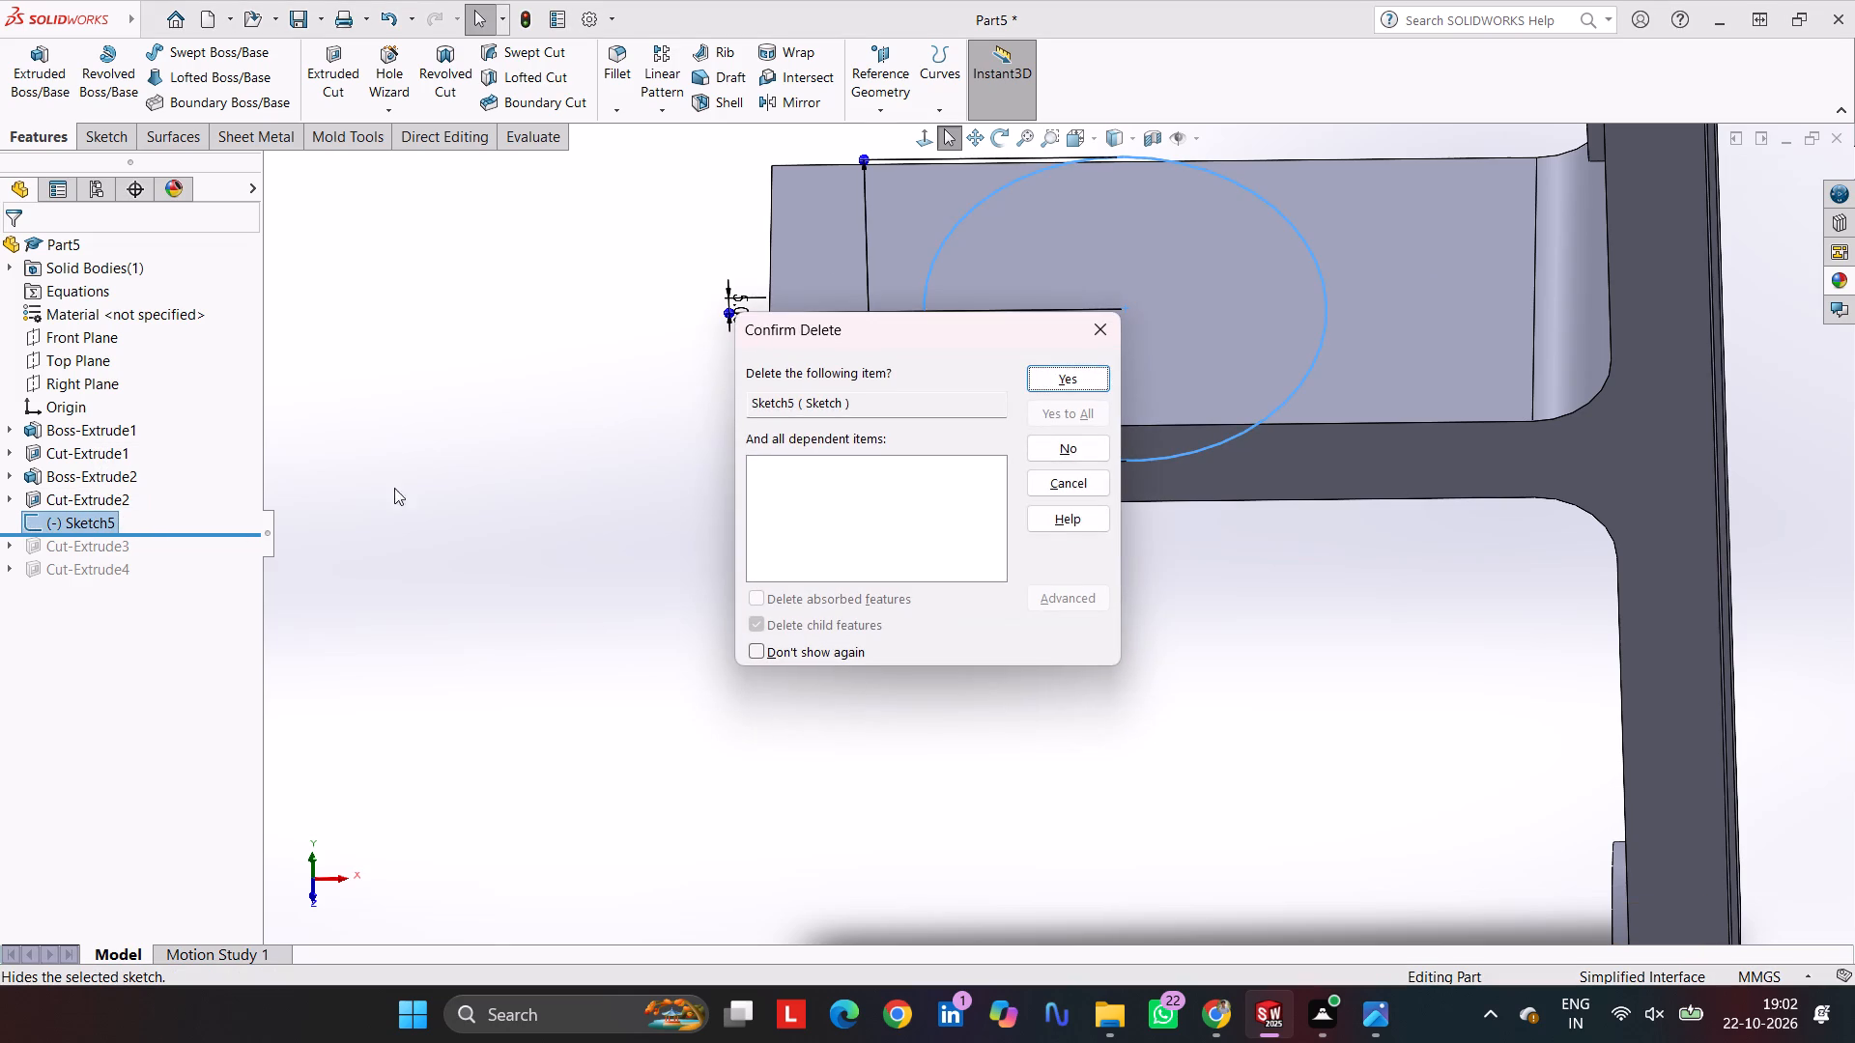
key("Return")
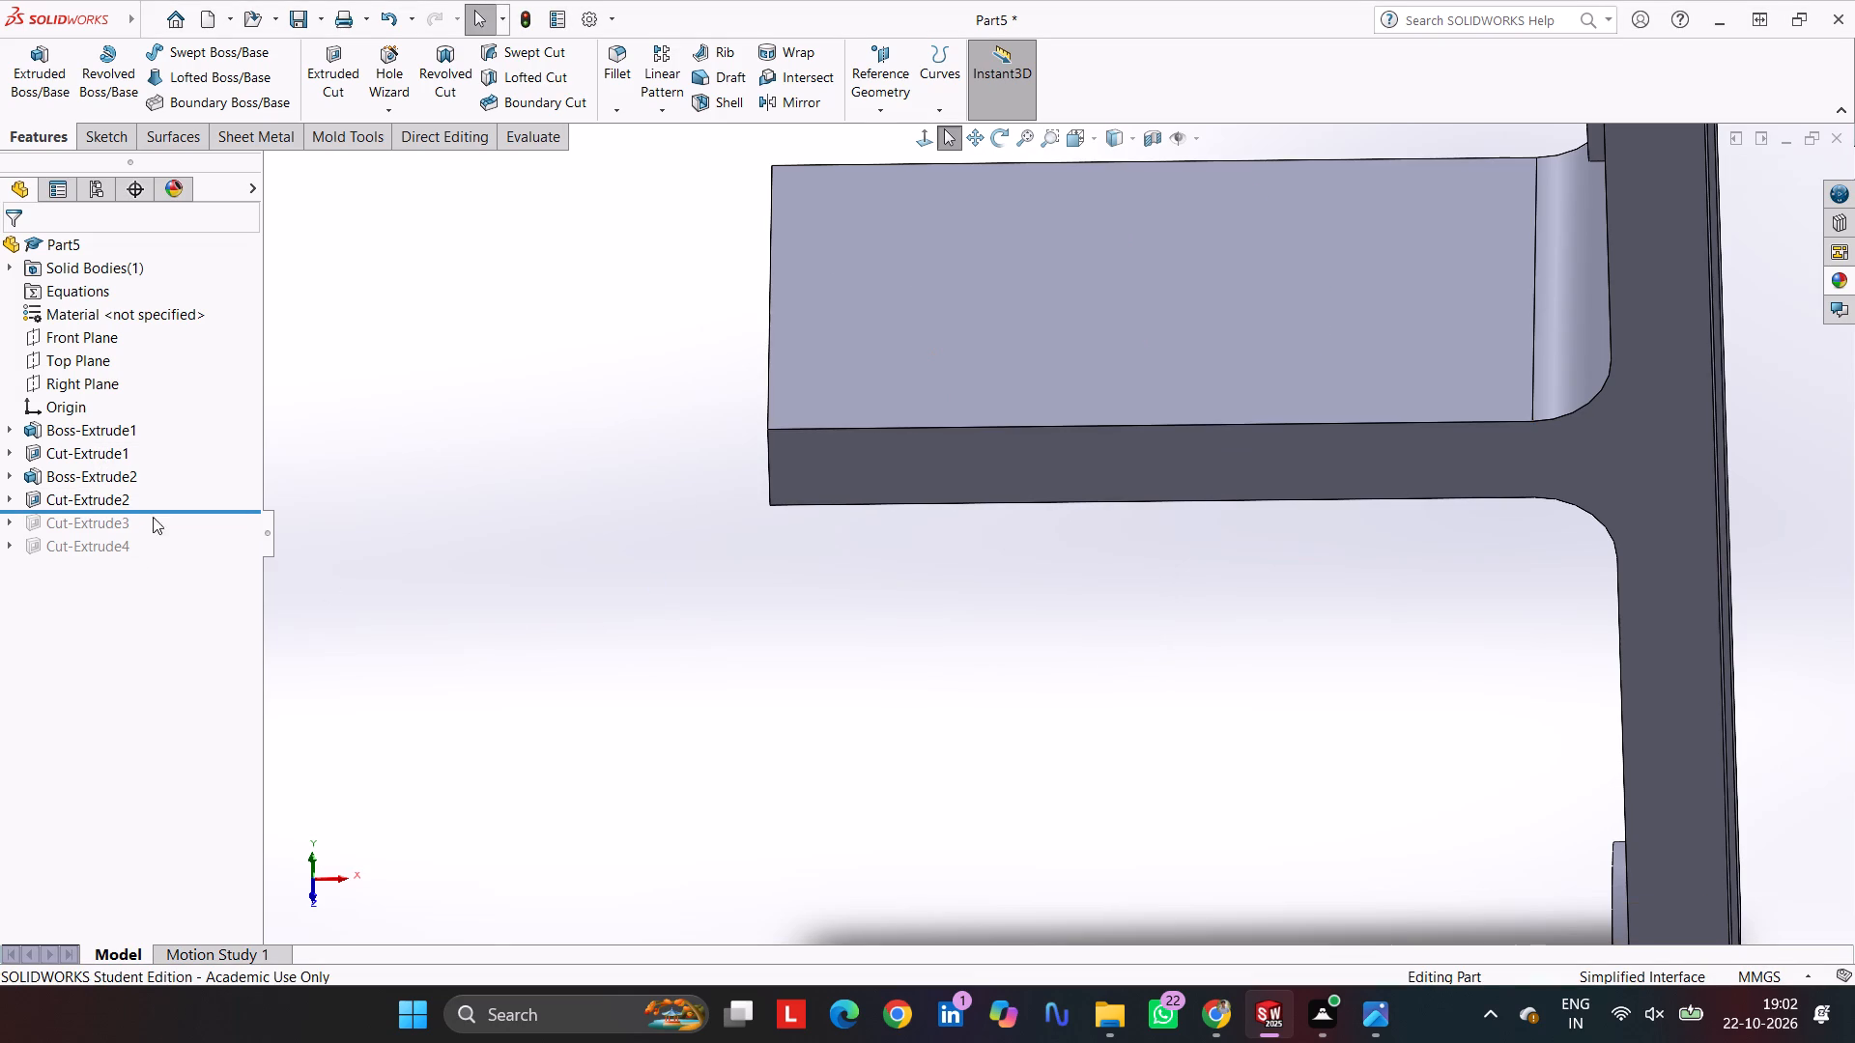
left_click_drag(158, 515, 157, 619)
left_click(513, 512)
left_click(1143, 324)
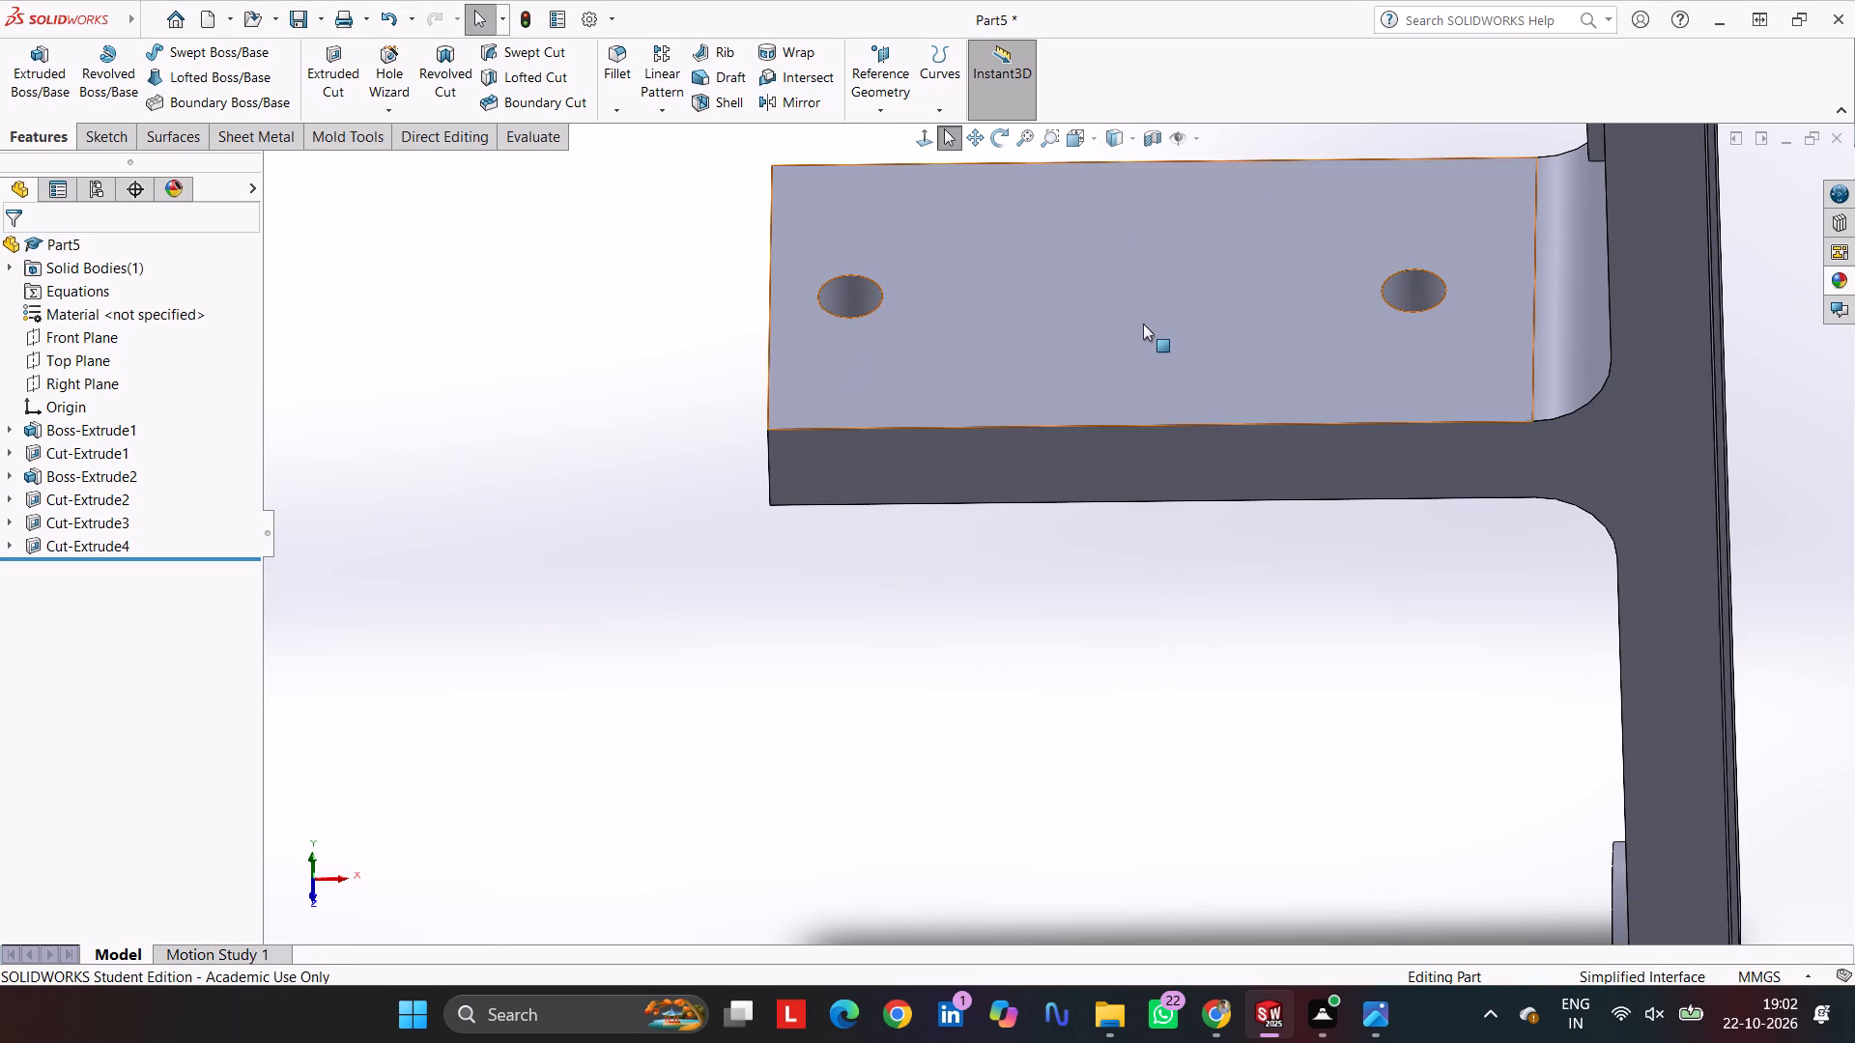
left_click(999, 633)
Start a sketch on the Front Plane and draw a circle about 111 mm in diameter centred within the arm's thickness.
left_click(51, 329)
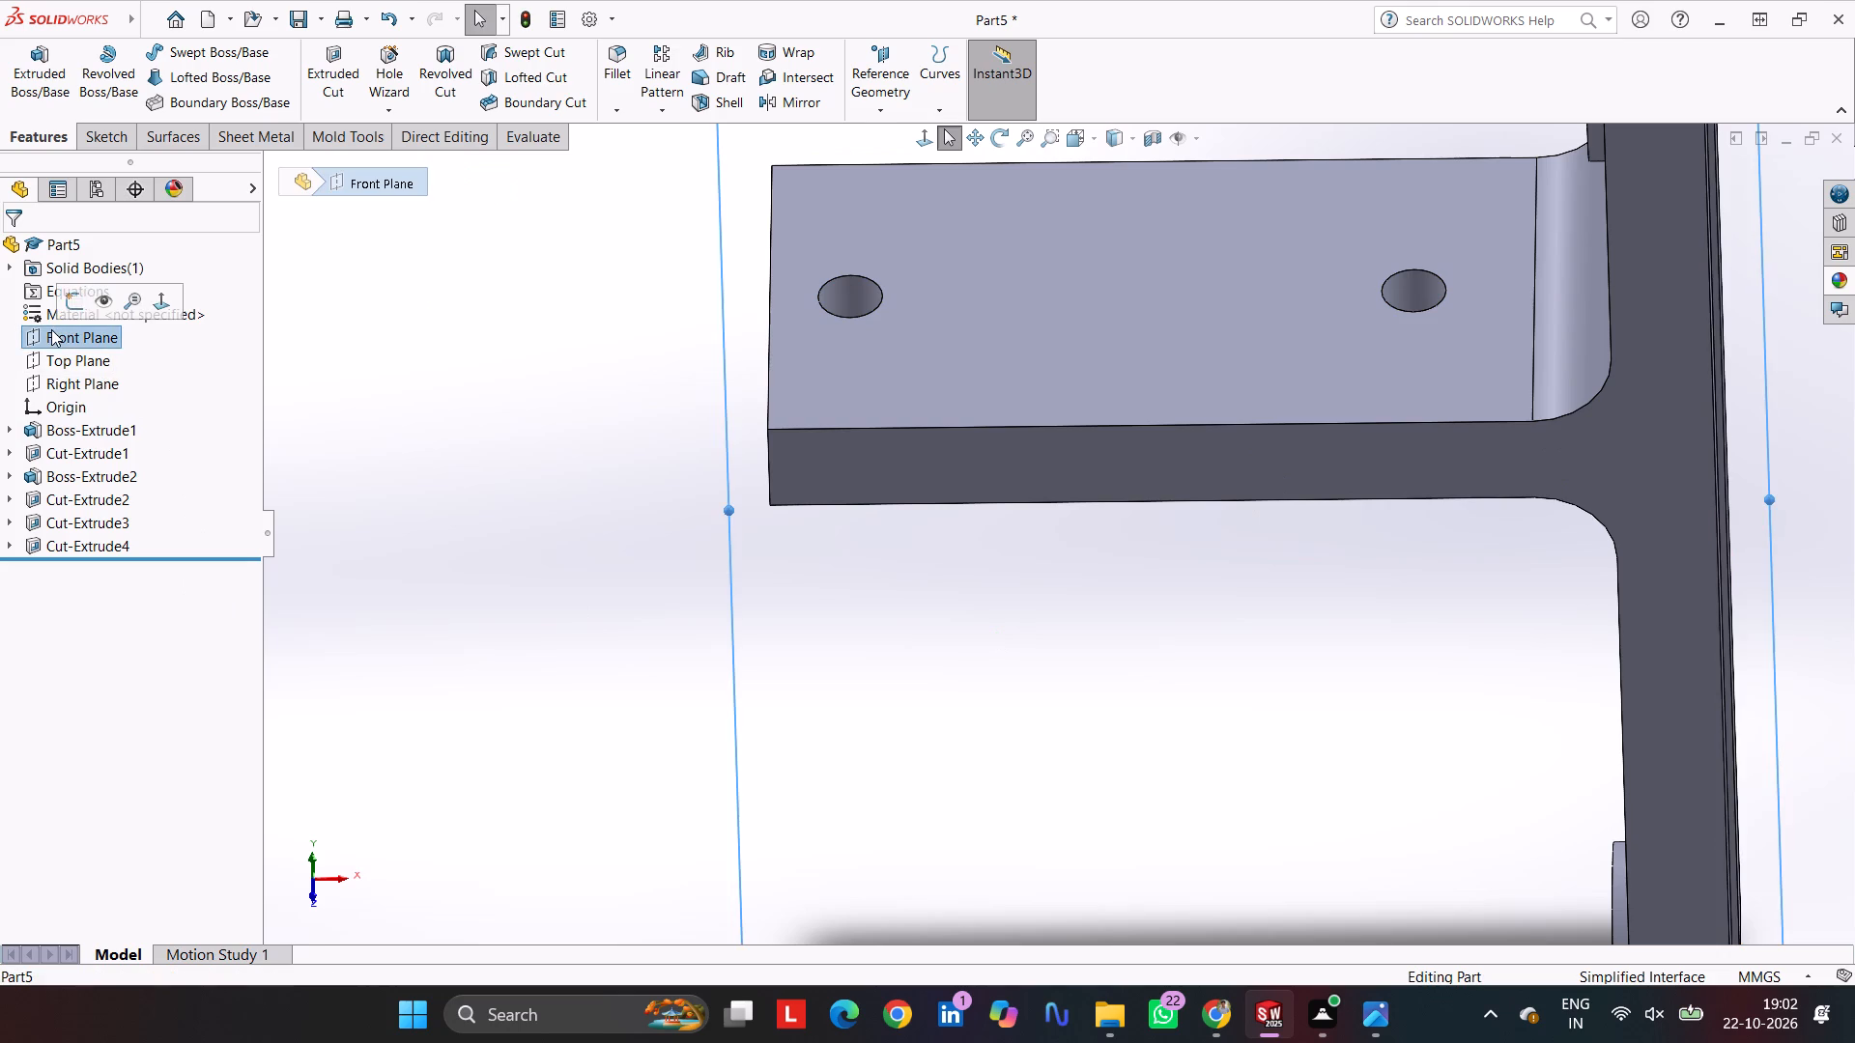
middle_click_drag(517, 443, 564, 624)
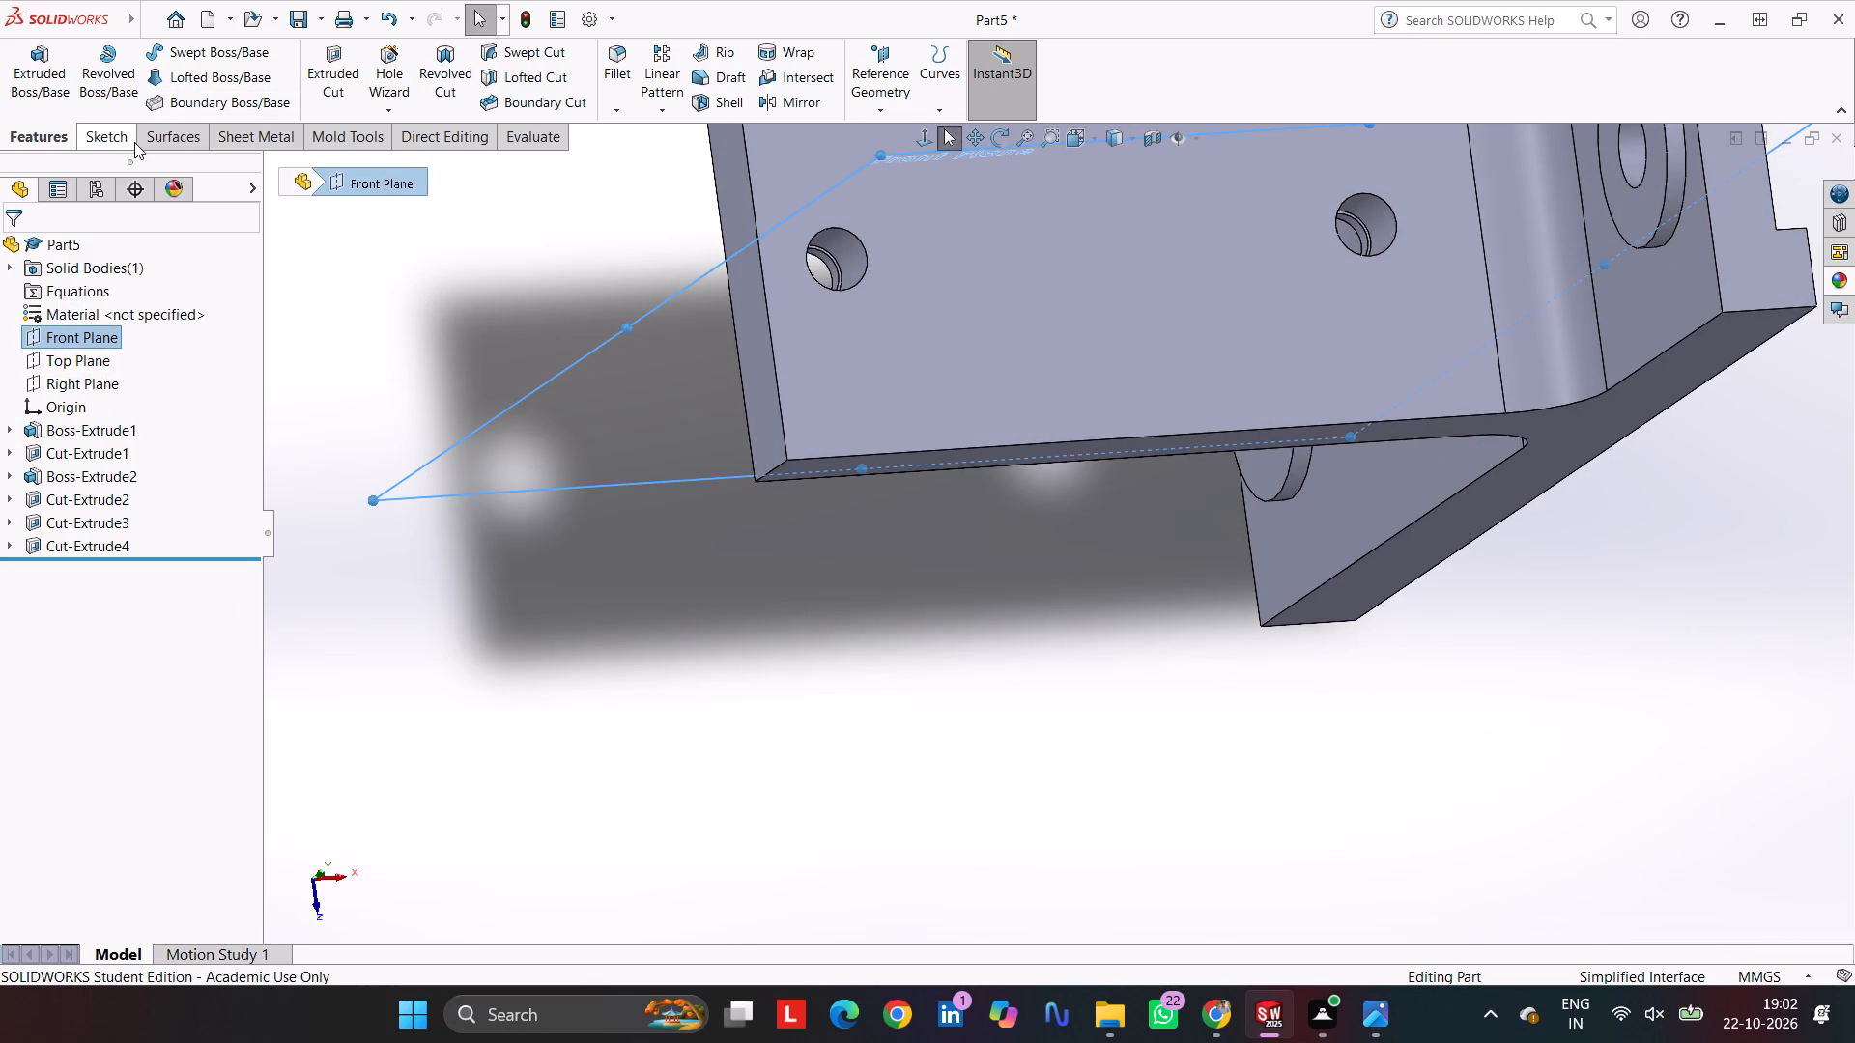
left_click(116, 142)
left_click(32, 56)
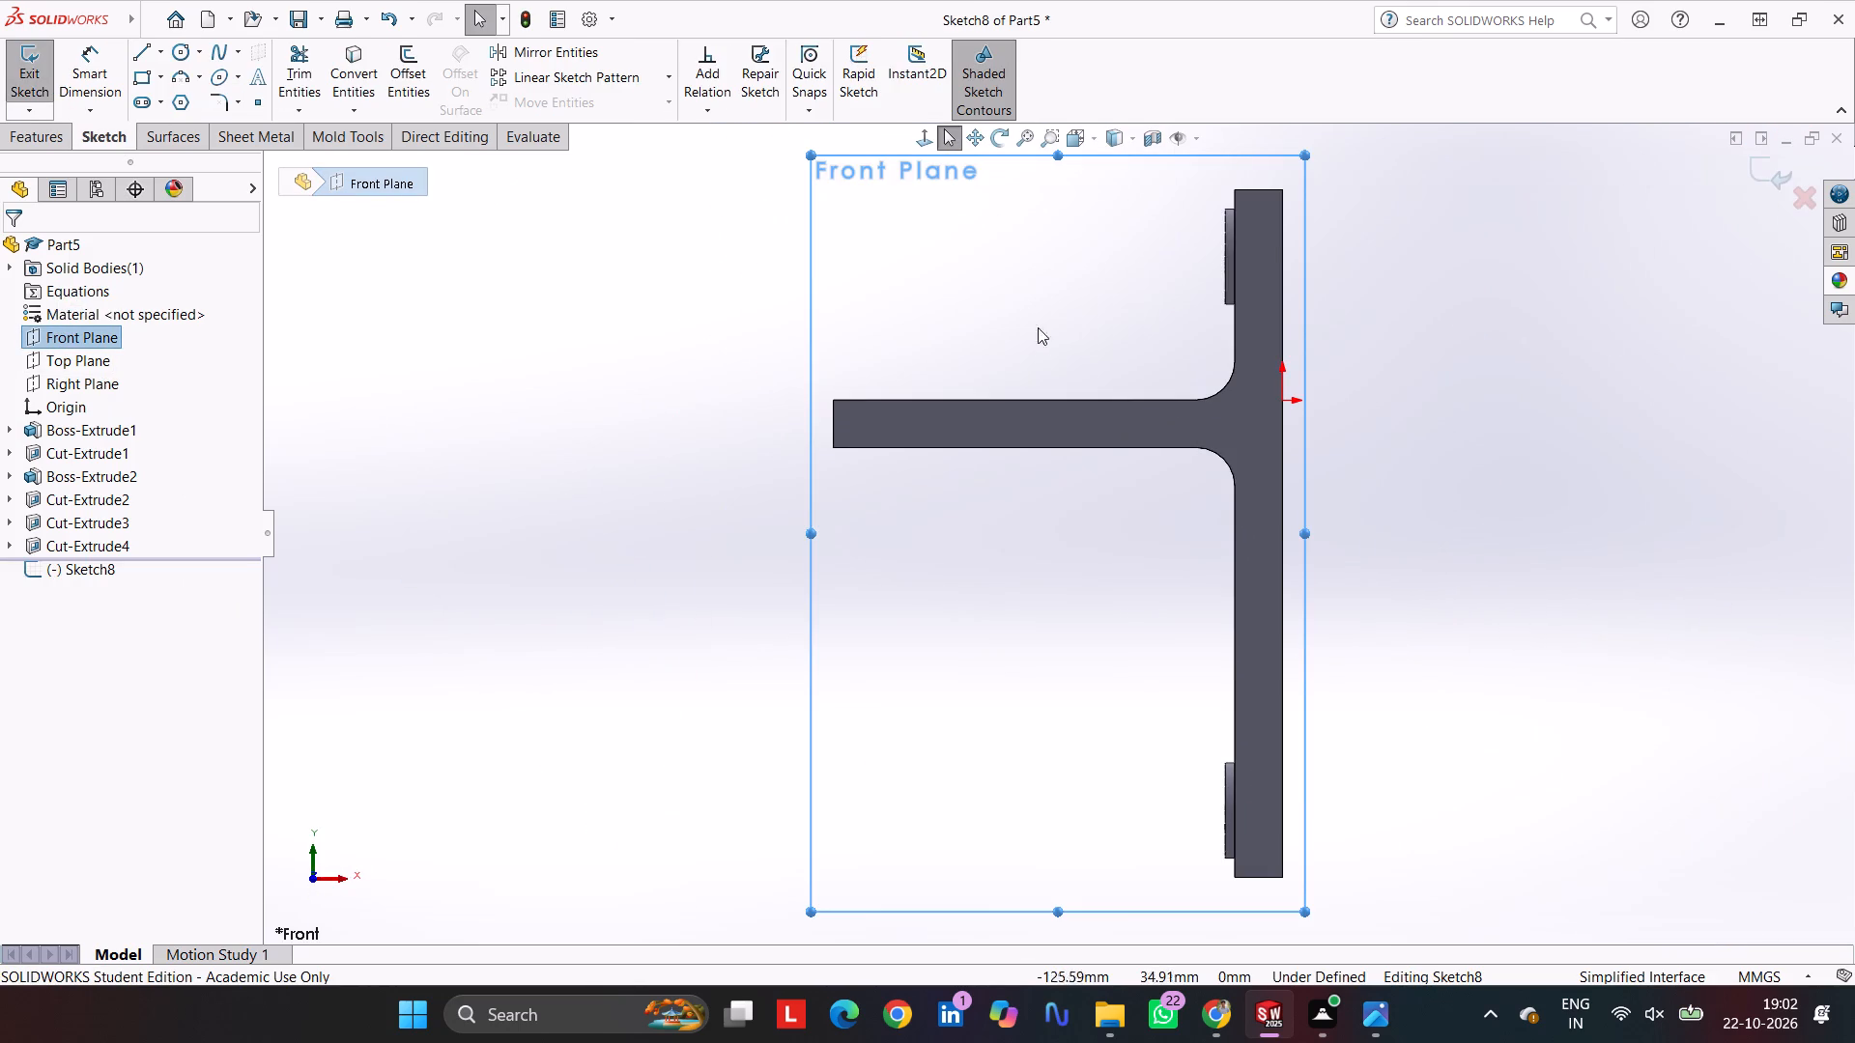
scroll(1014, 384, "up", 3)
scroll(1047, 451, "down", 6)
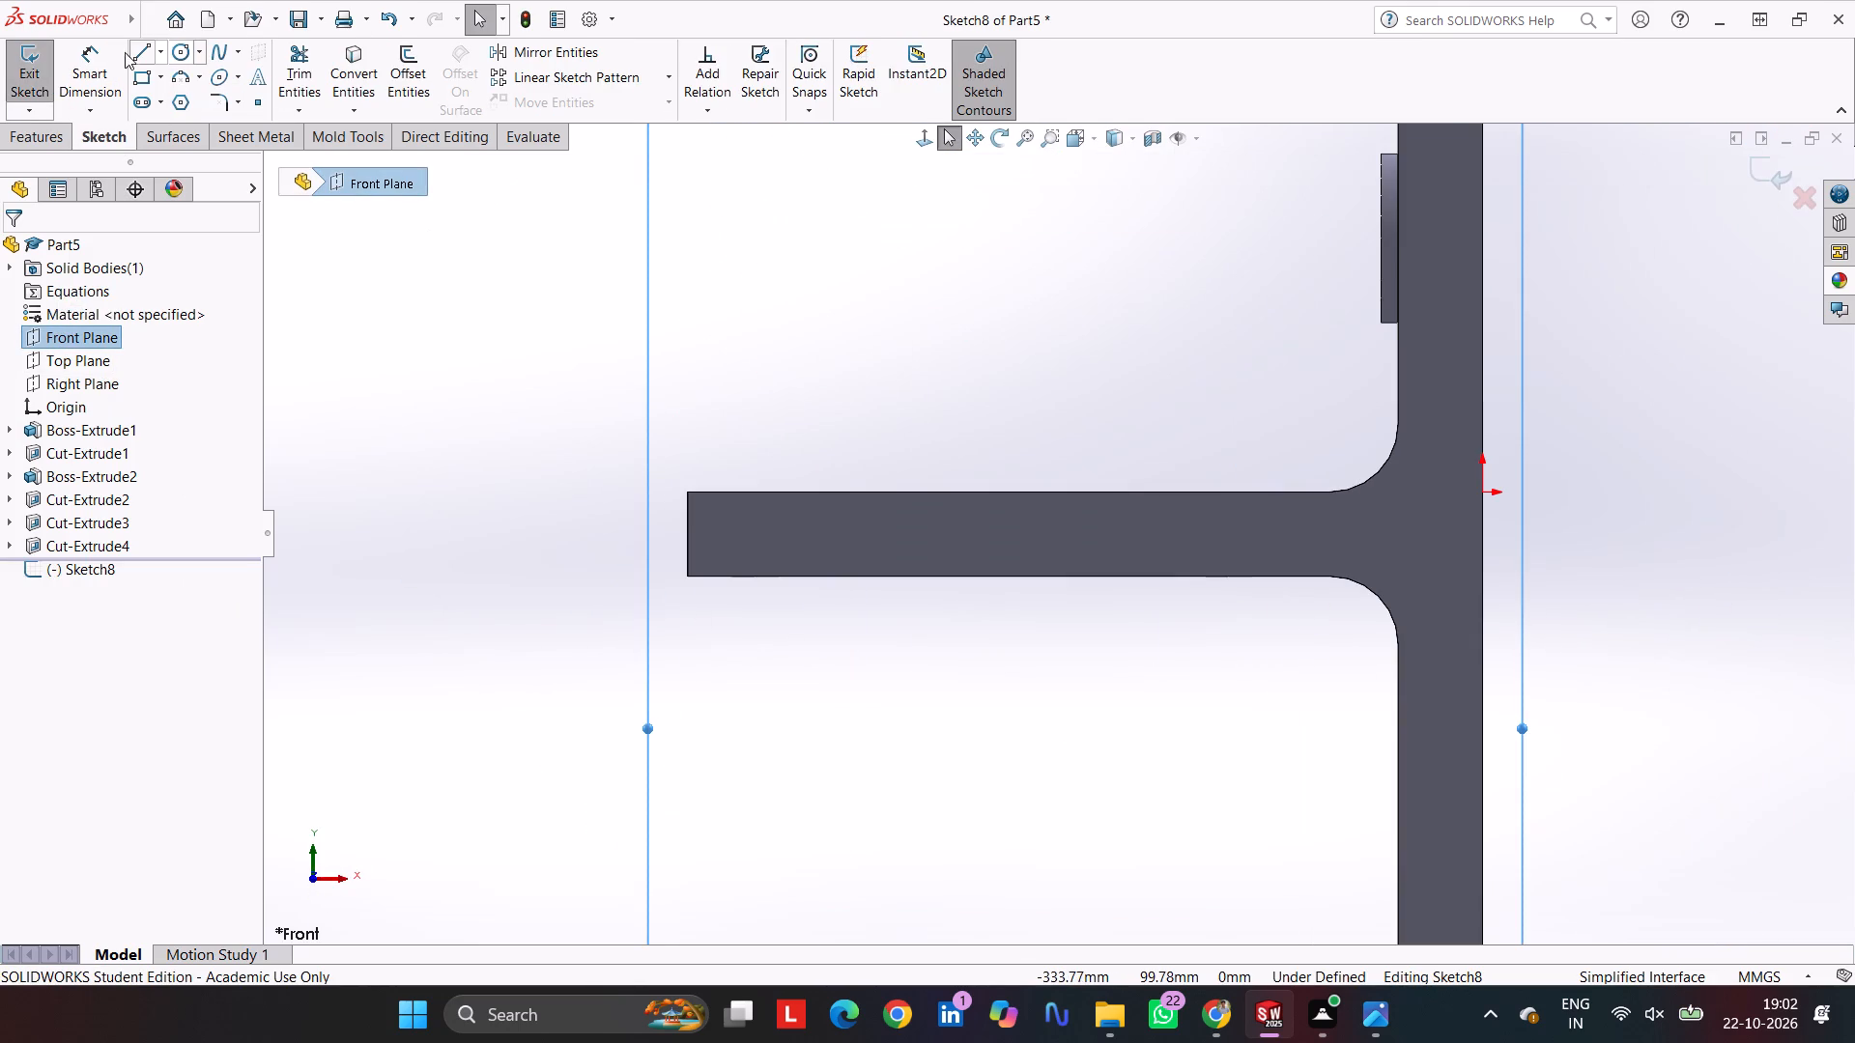
left_click(182, 50)
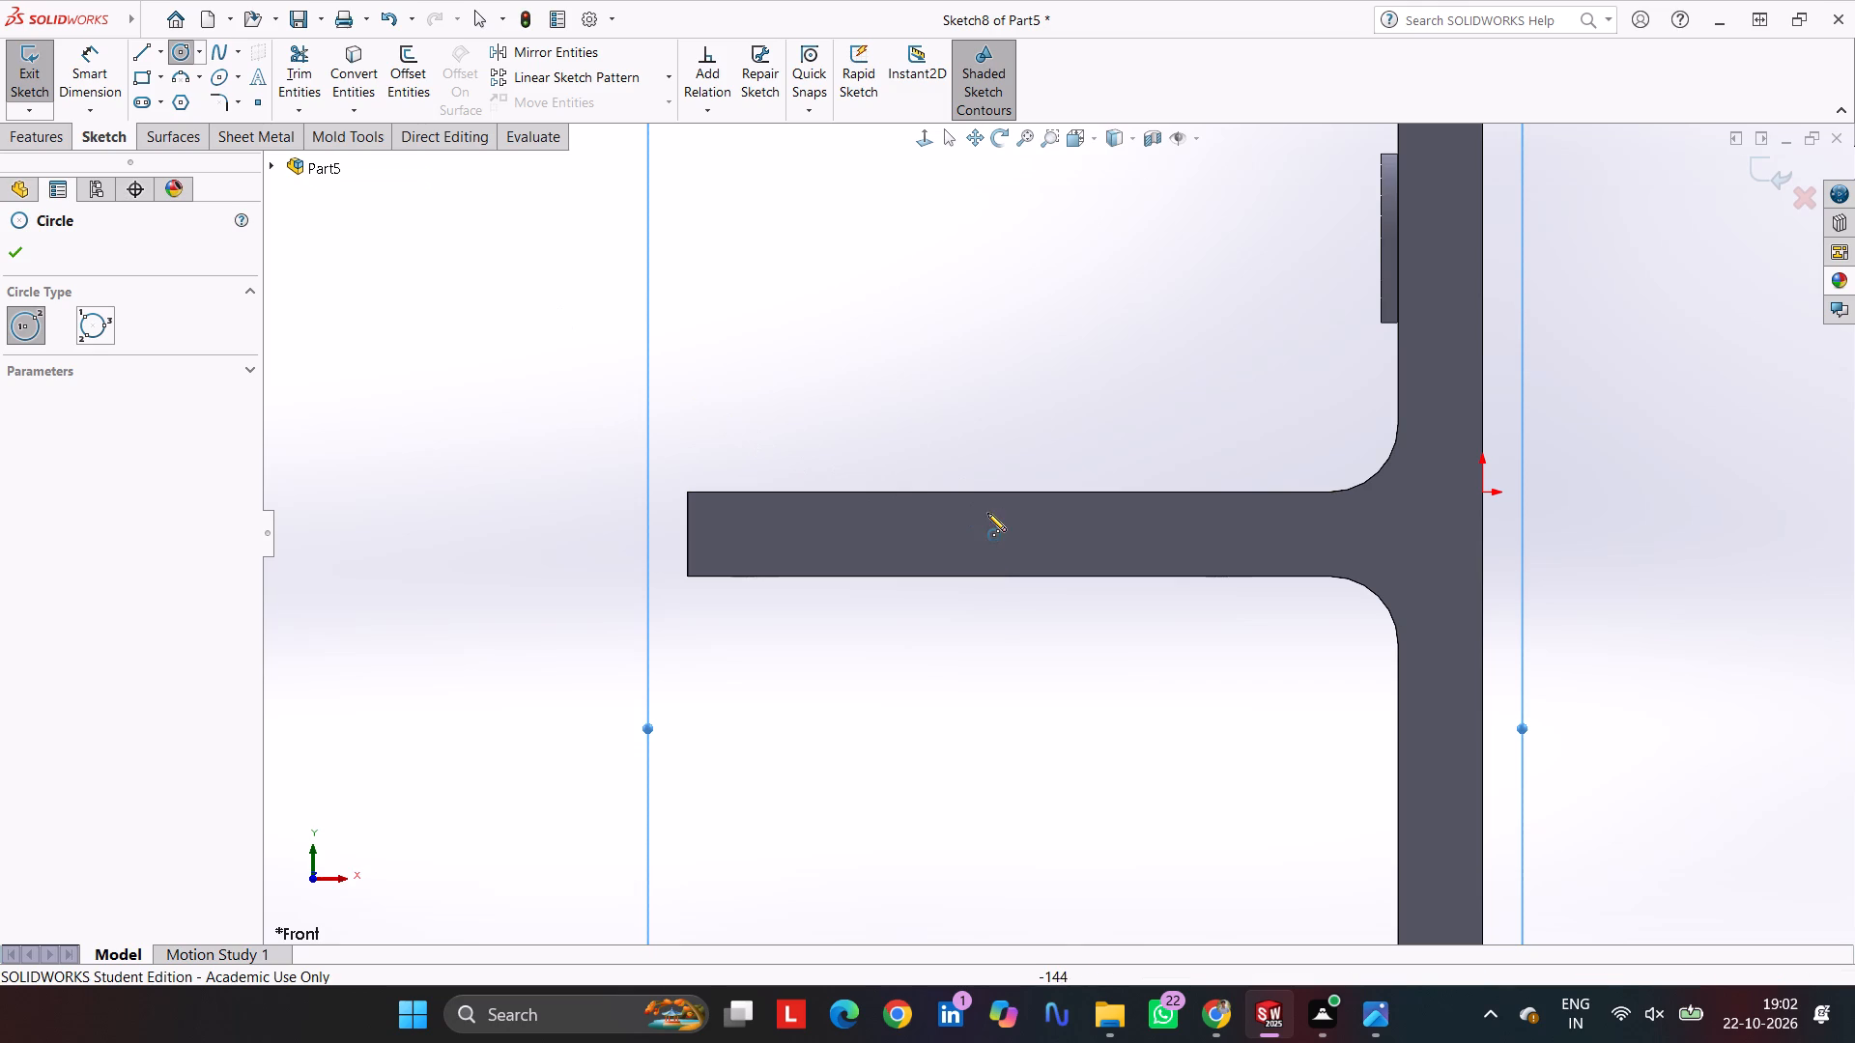
left_click(987, 513)
left_click(1025, 697)
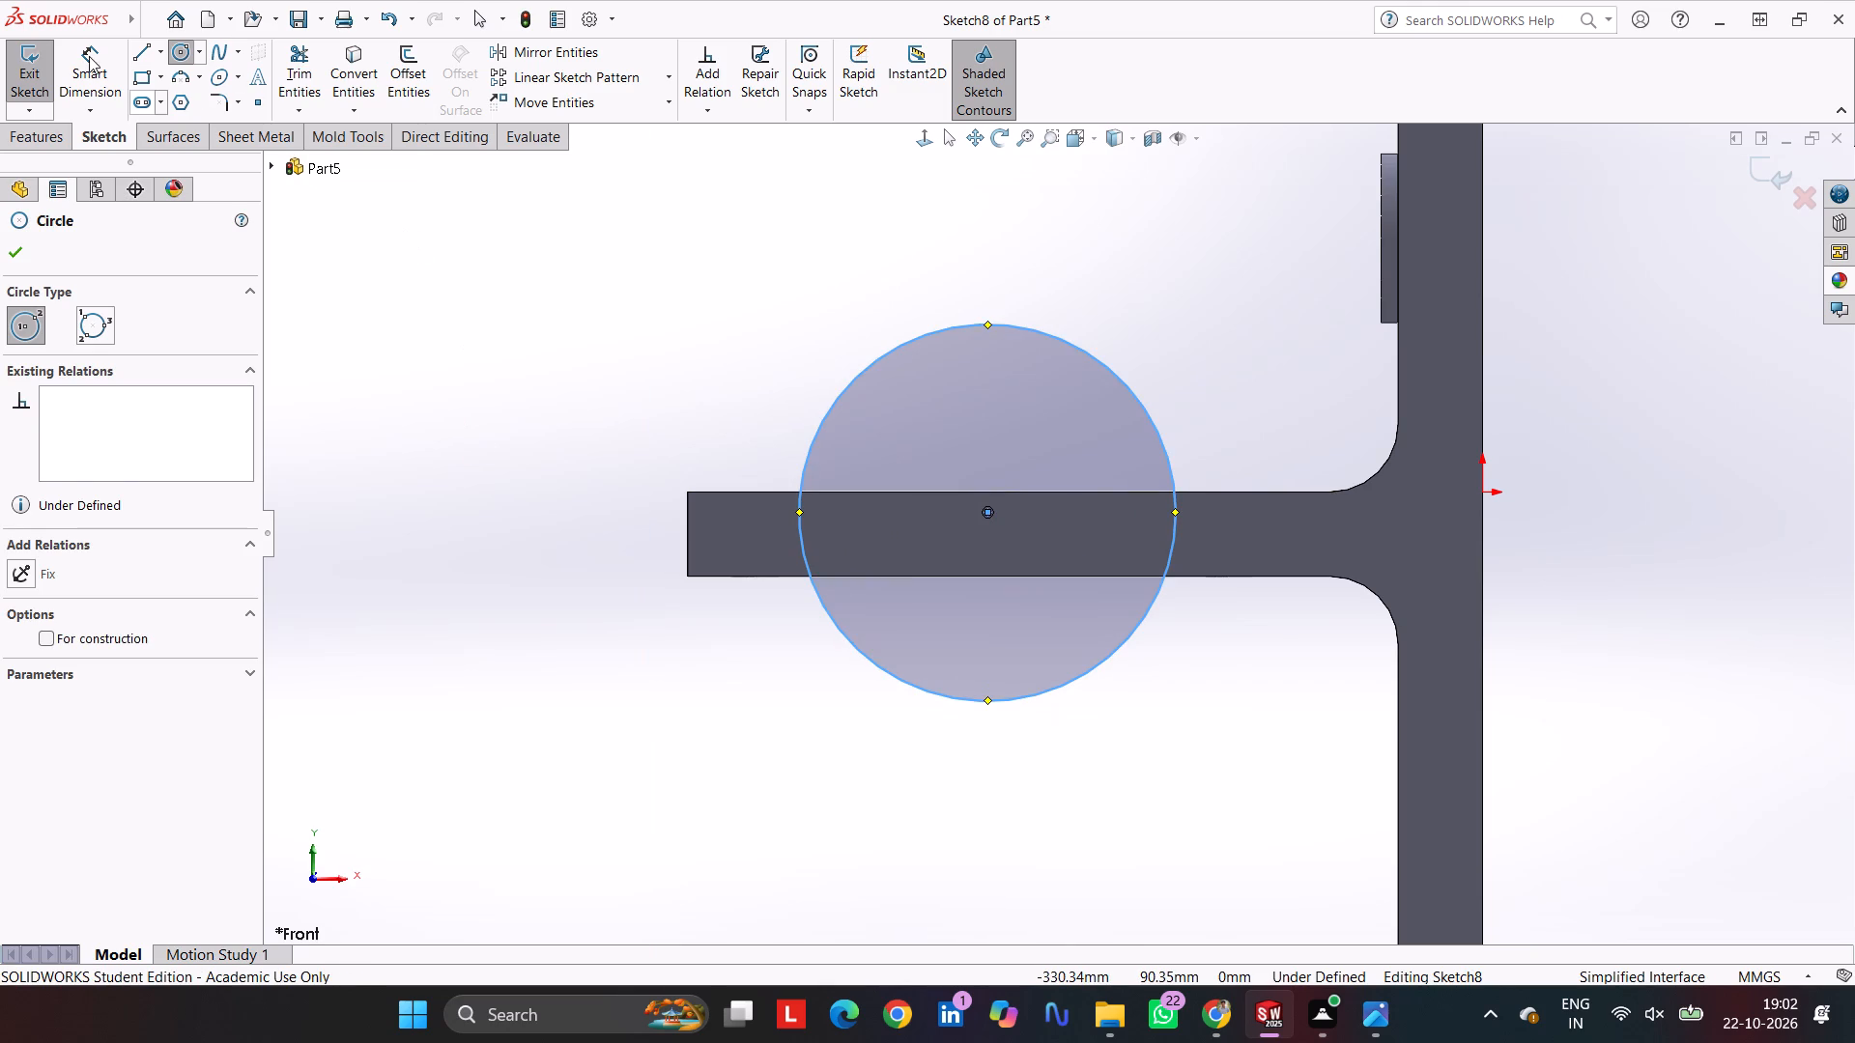
Dimension the circle's centre 5 mm below the arm's top edge and set its diameter to 100 mm.
left_click(89, 56)
left_click(985, 513)
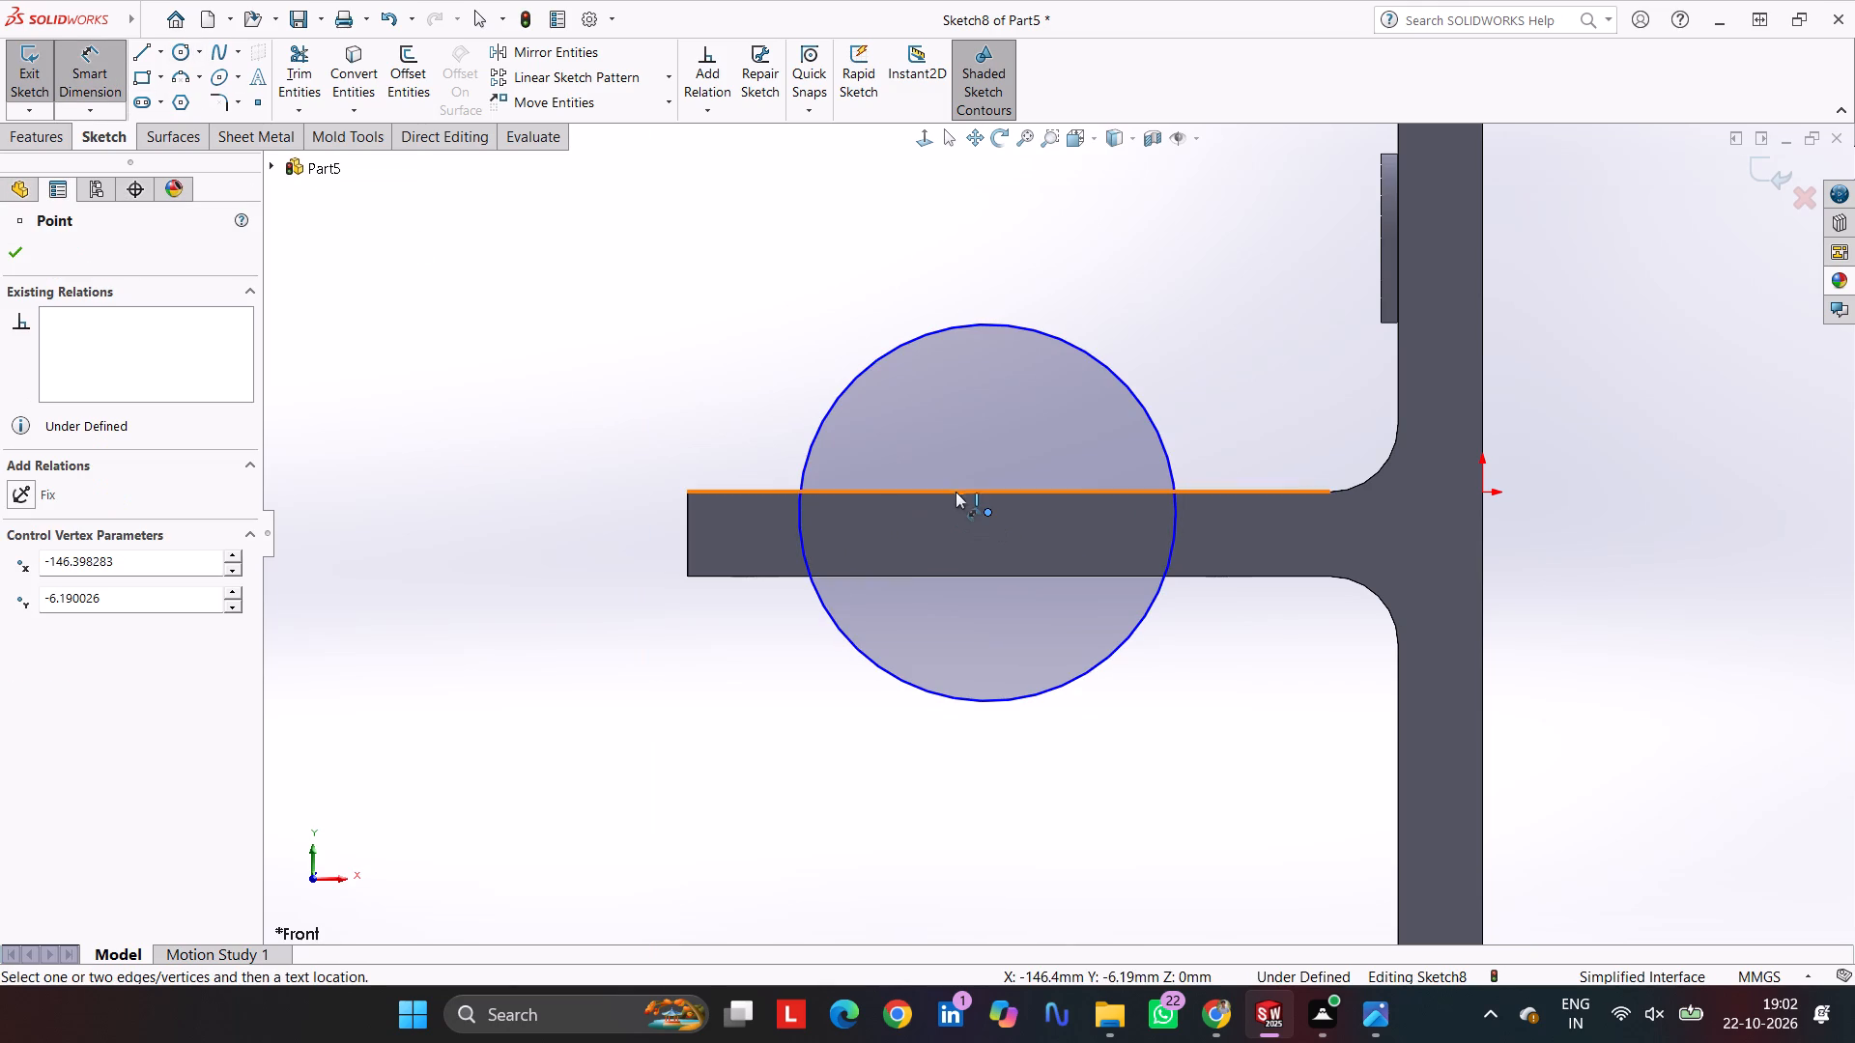
left_click(956, 492)
left_click(616, 494)
key("5")
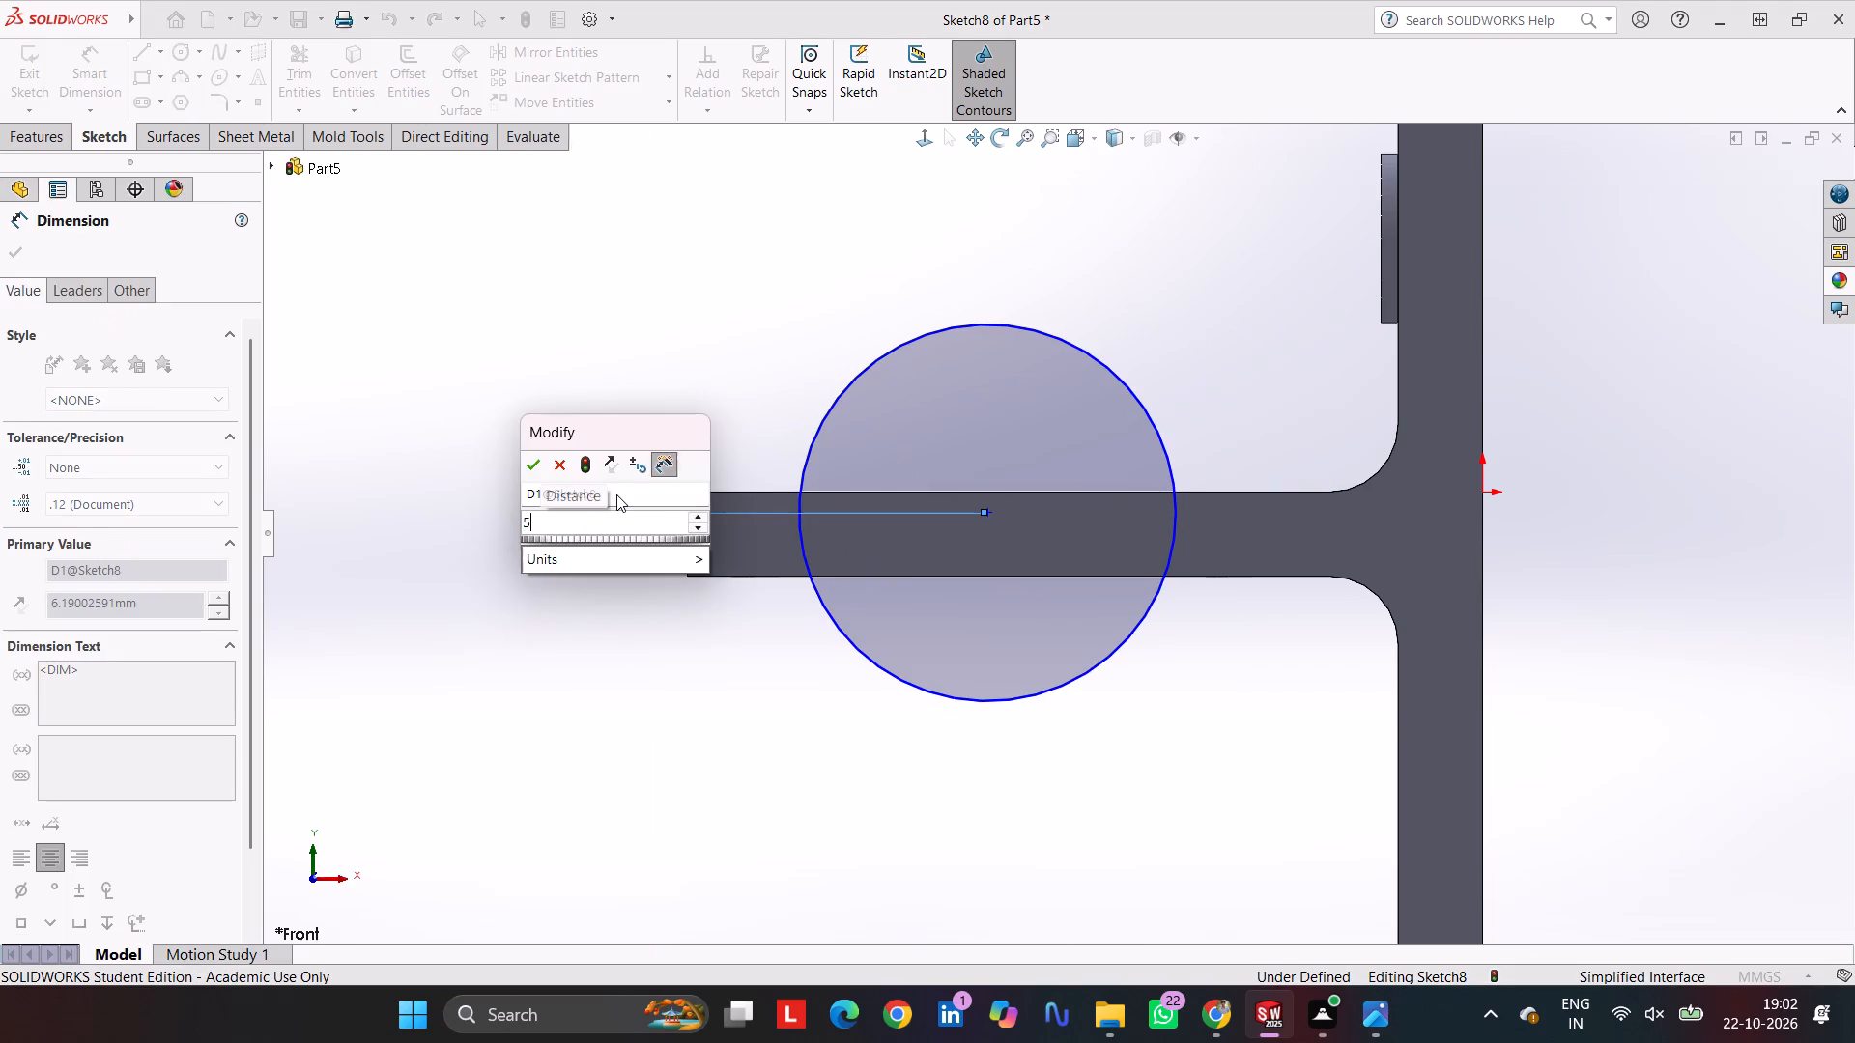
key("Return")
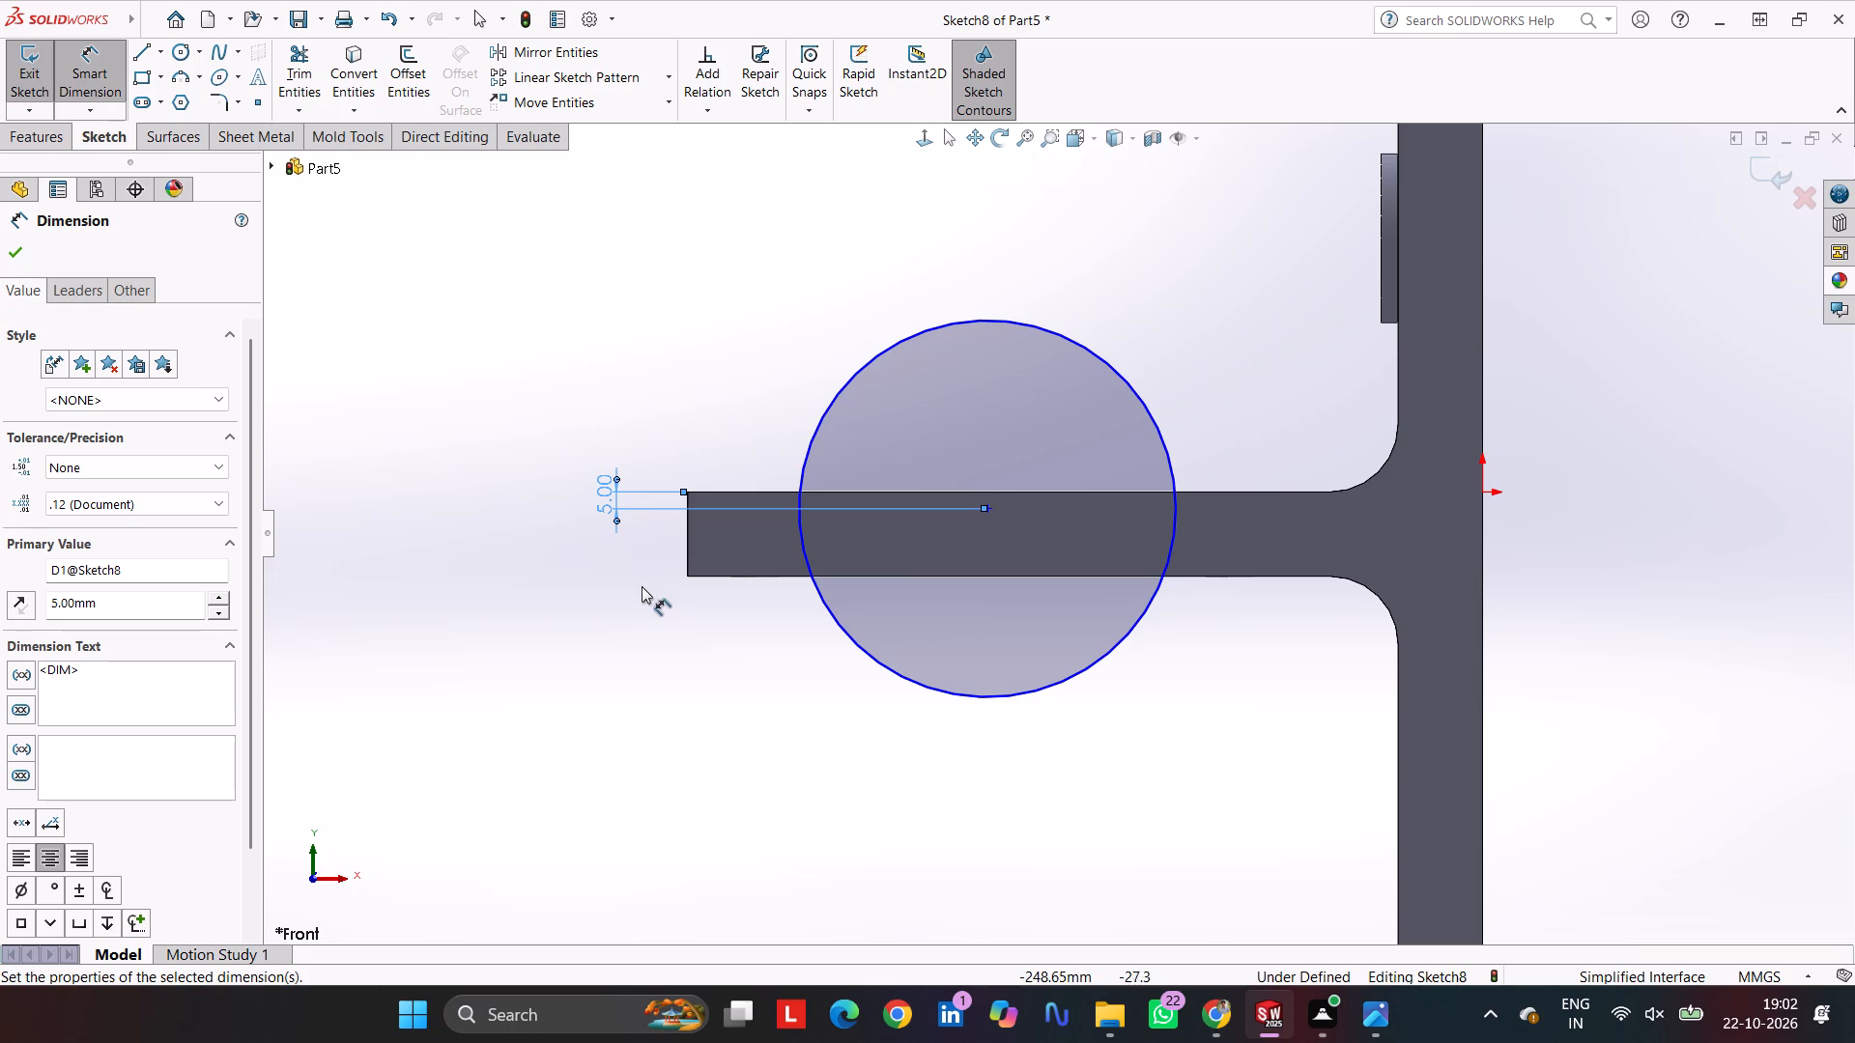
left_click(830, 621)
left_click(751, 698)
type("100")
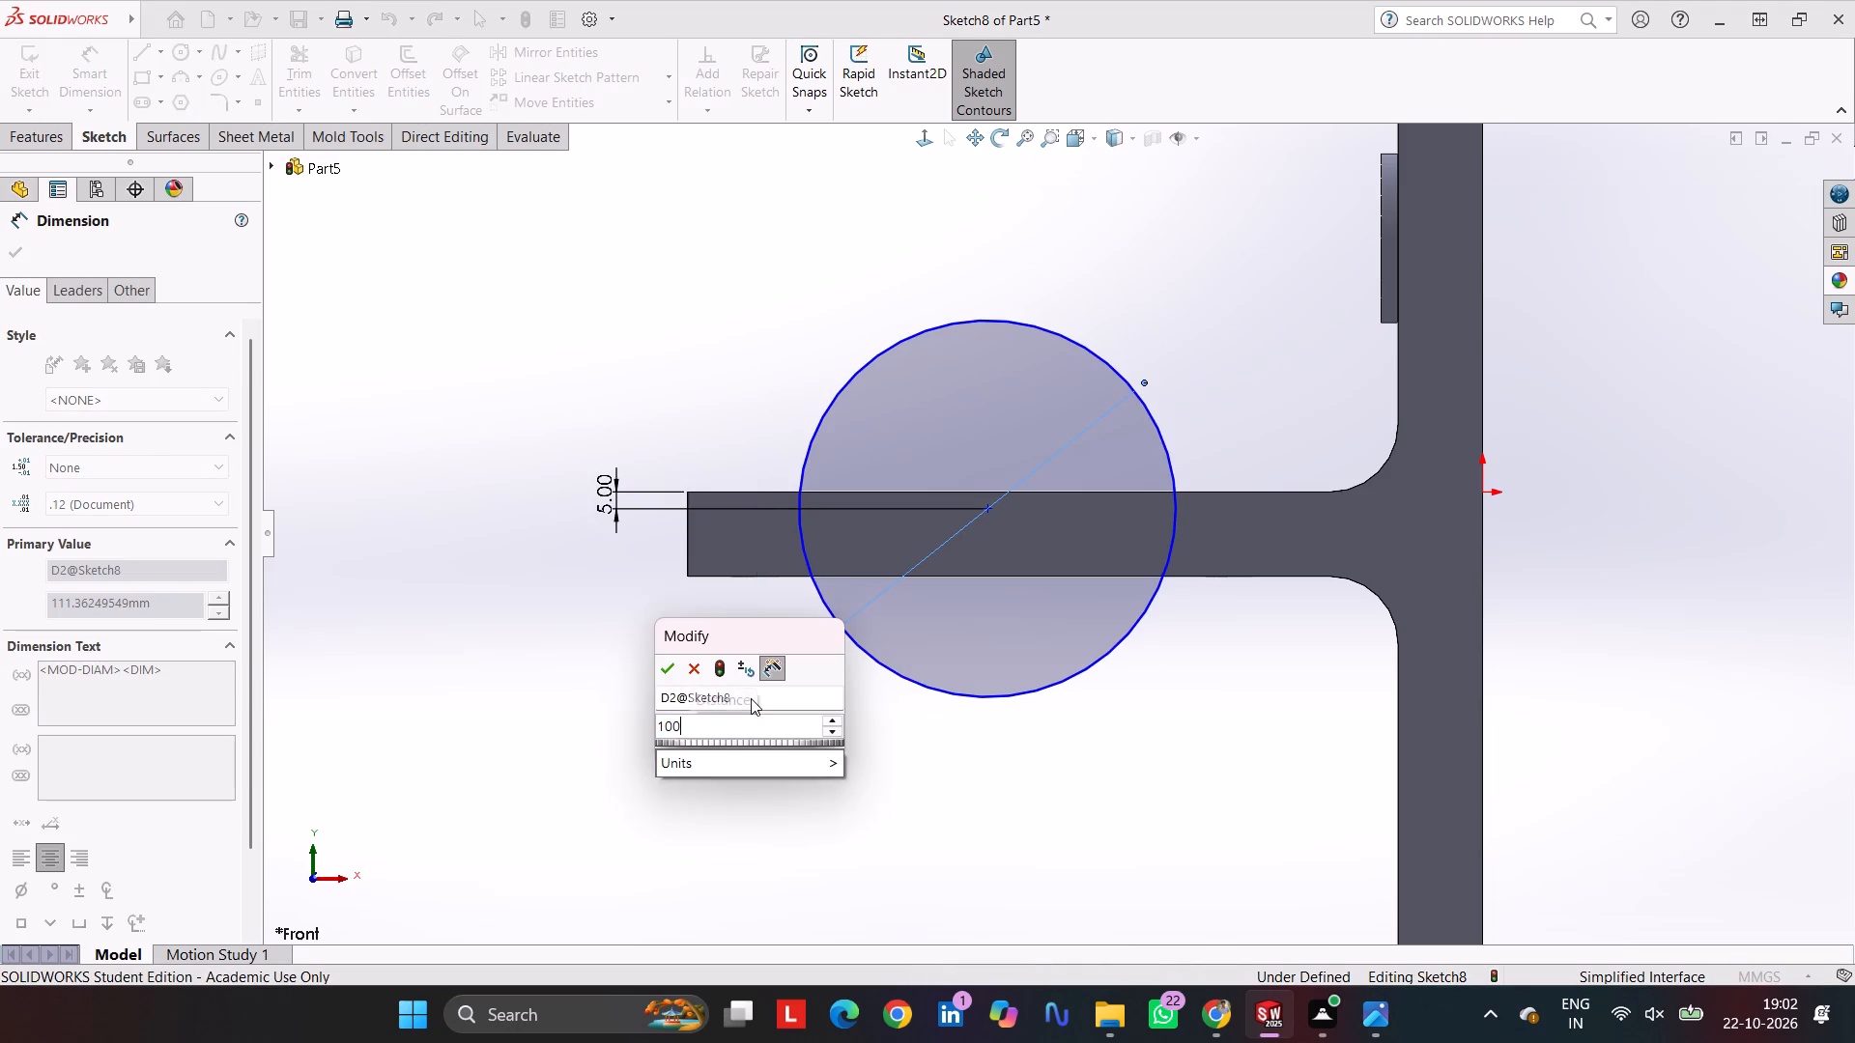
key("Return")
Dimension the circle's centre 75+70 mm horizontally from the origin.
middle_click_drag(961, 271, 970, 596)
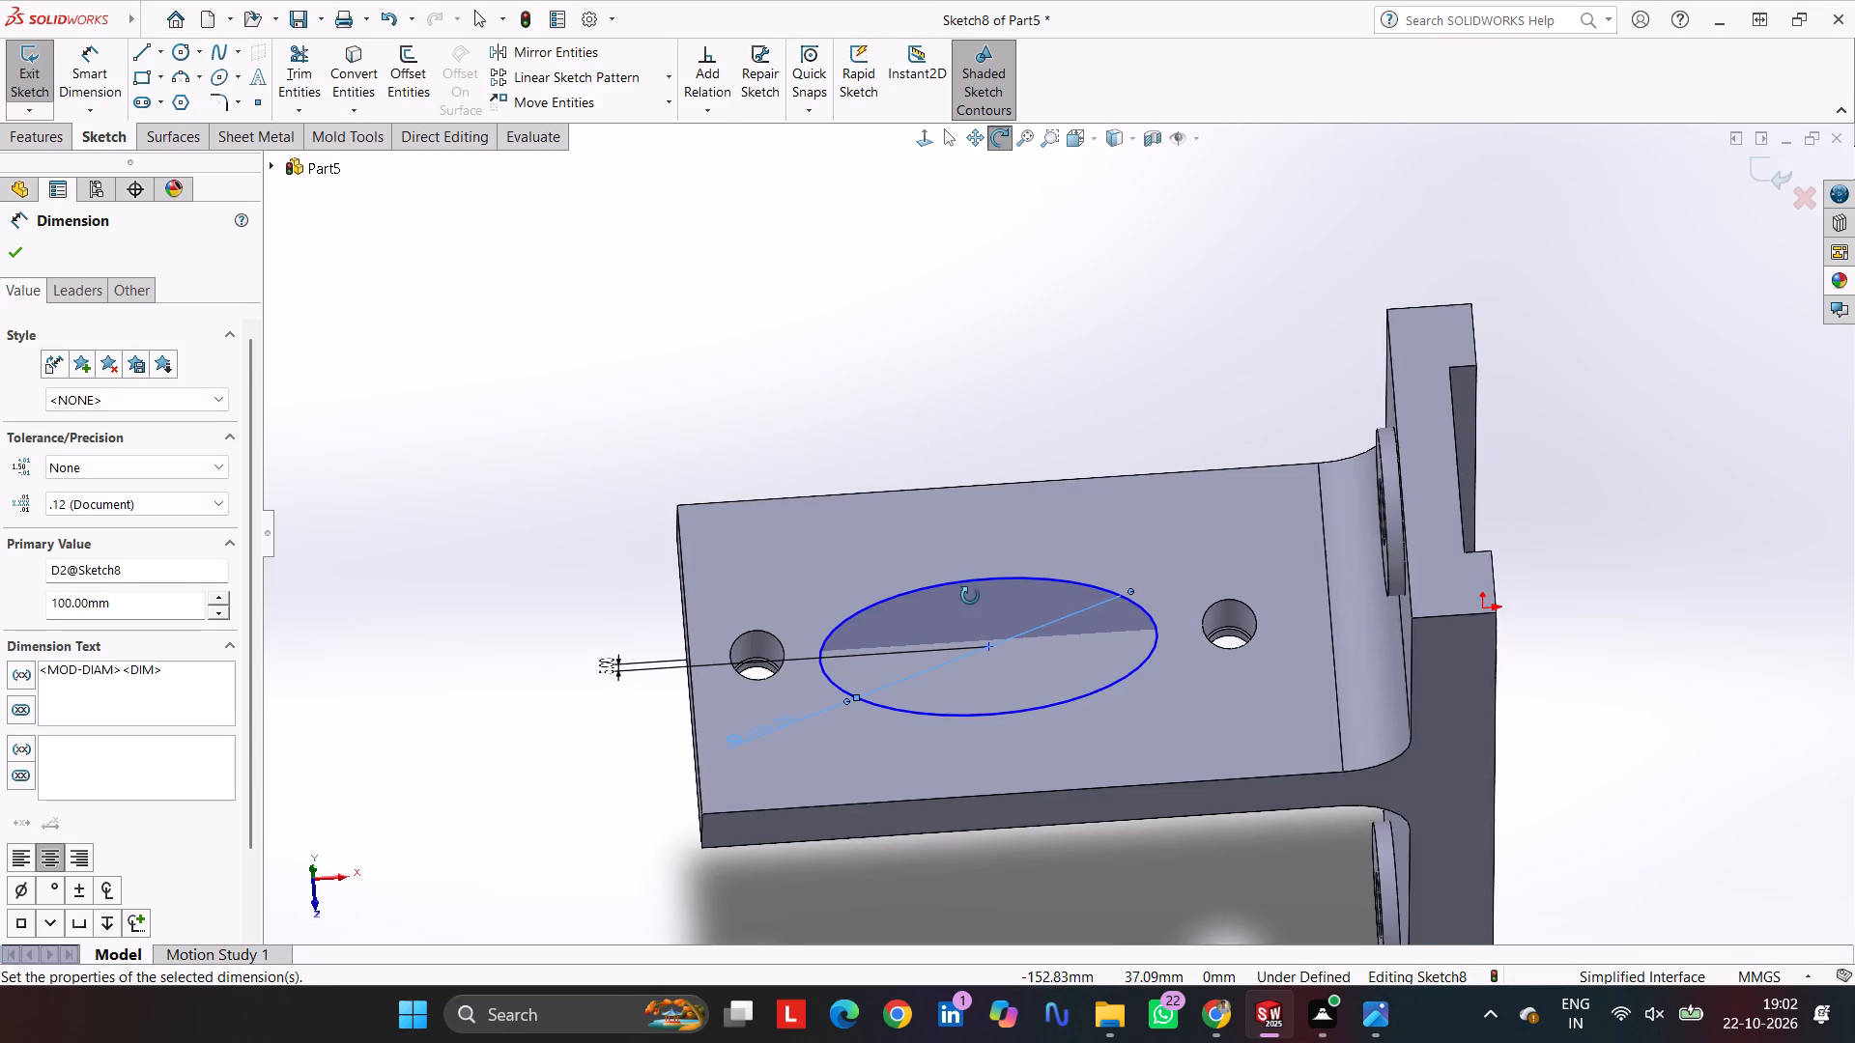
middle_click_drag(970, 596, 969, 595)
left_click(986, 647)
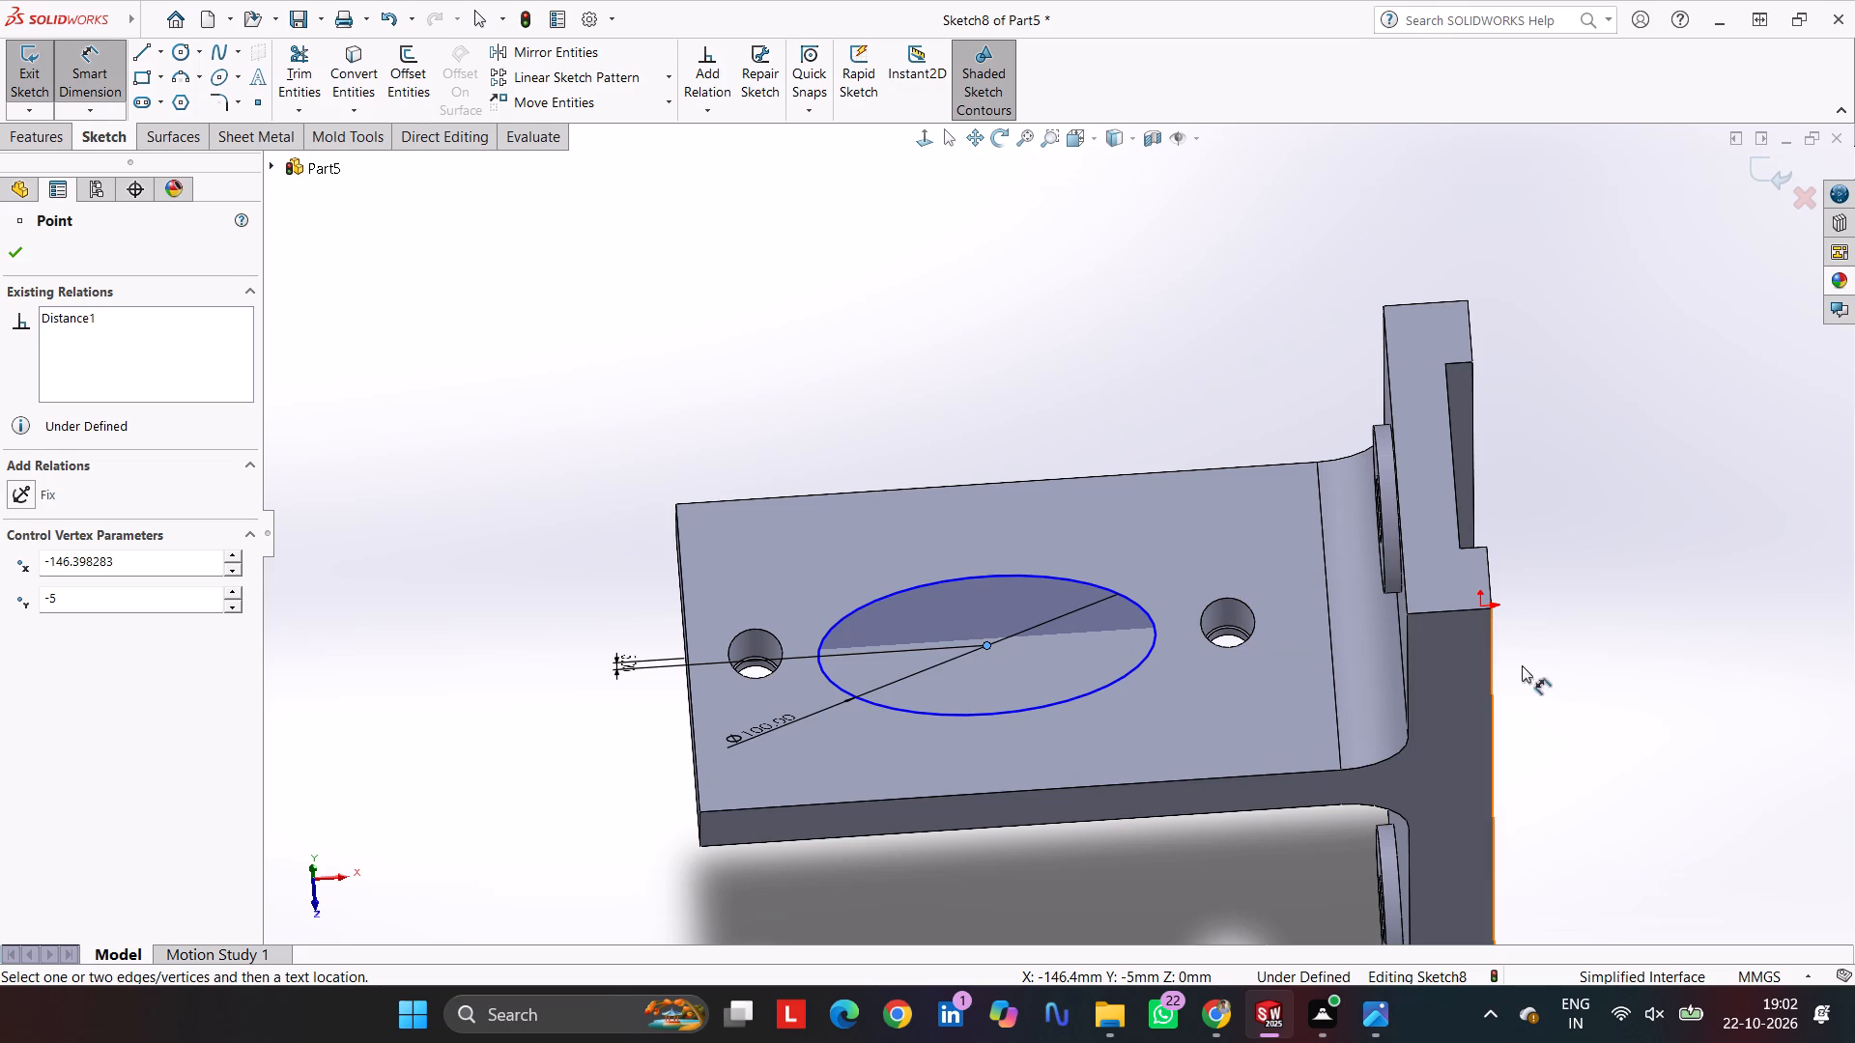
left_click(1482, 606)
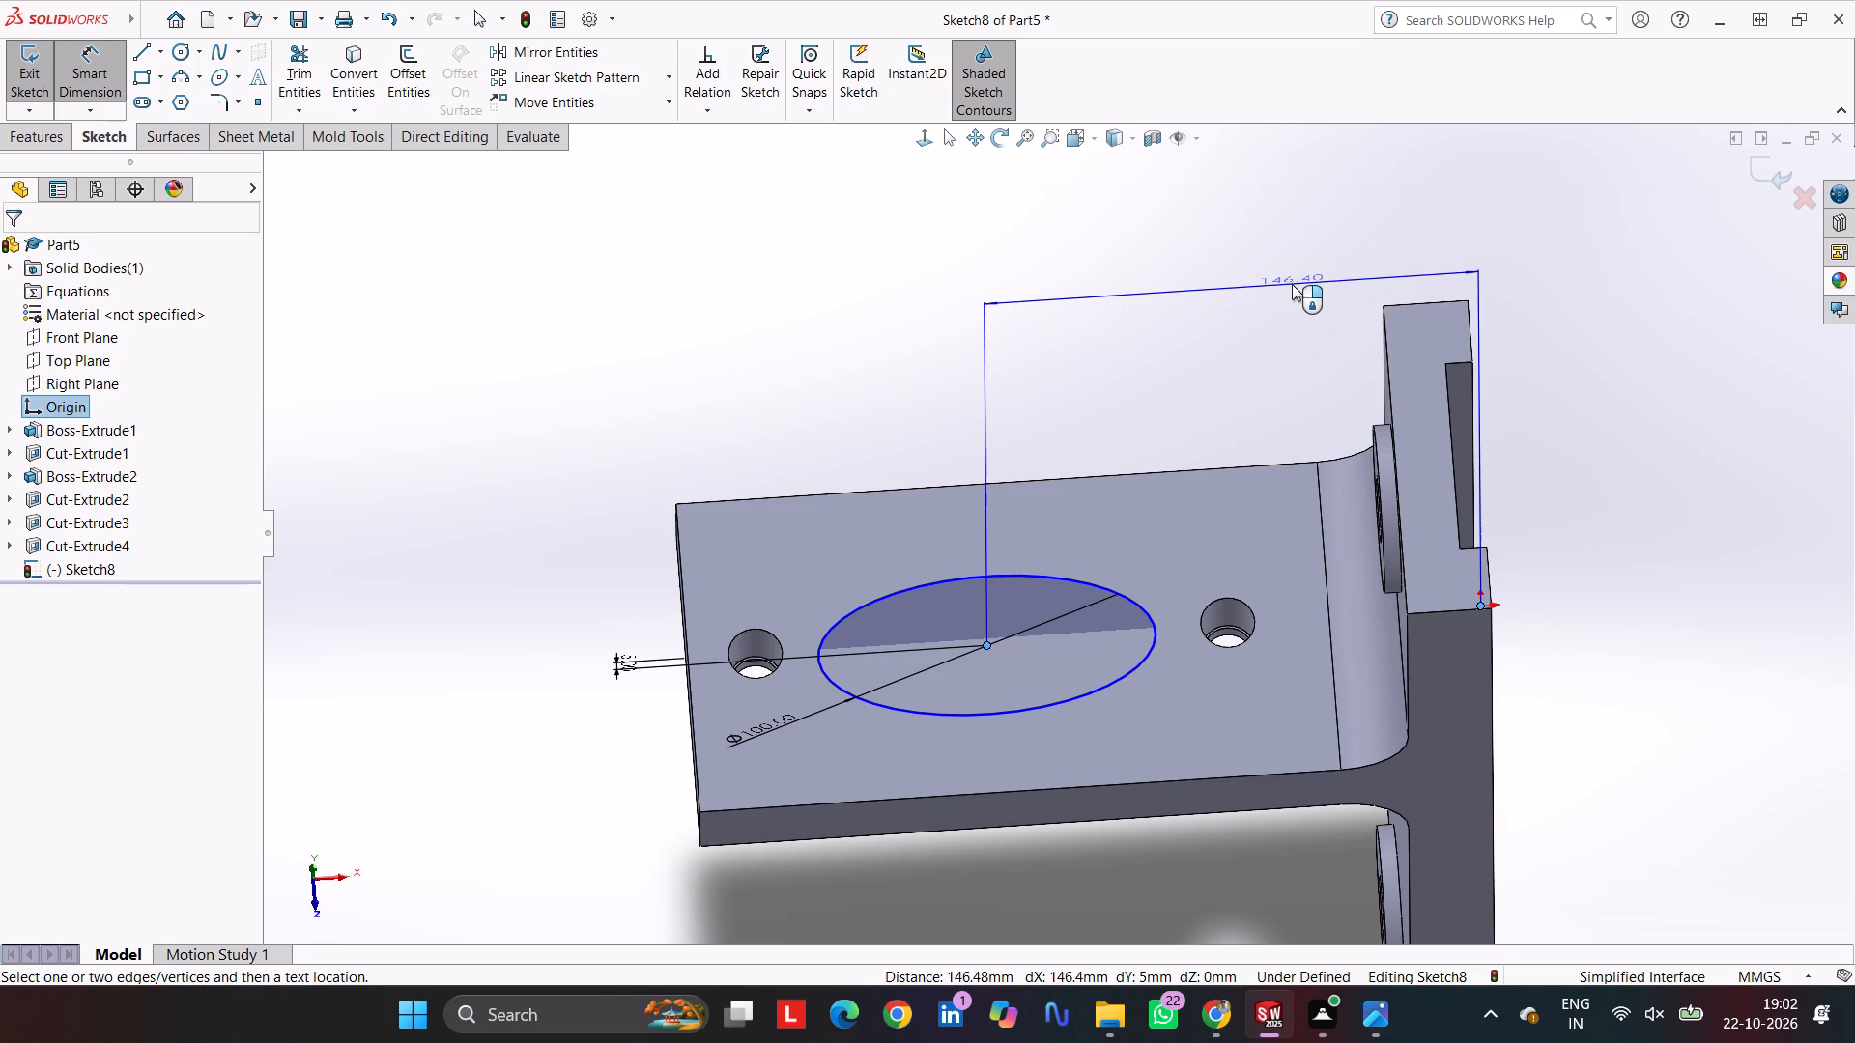
left_click(1292, 284)
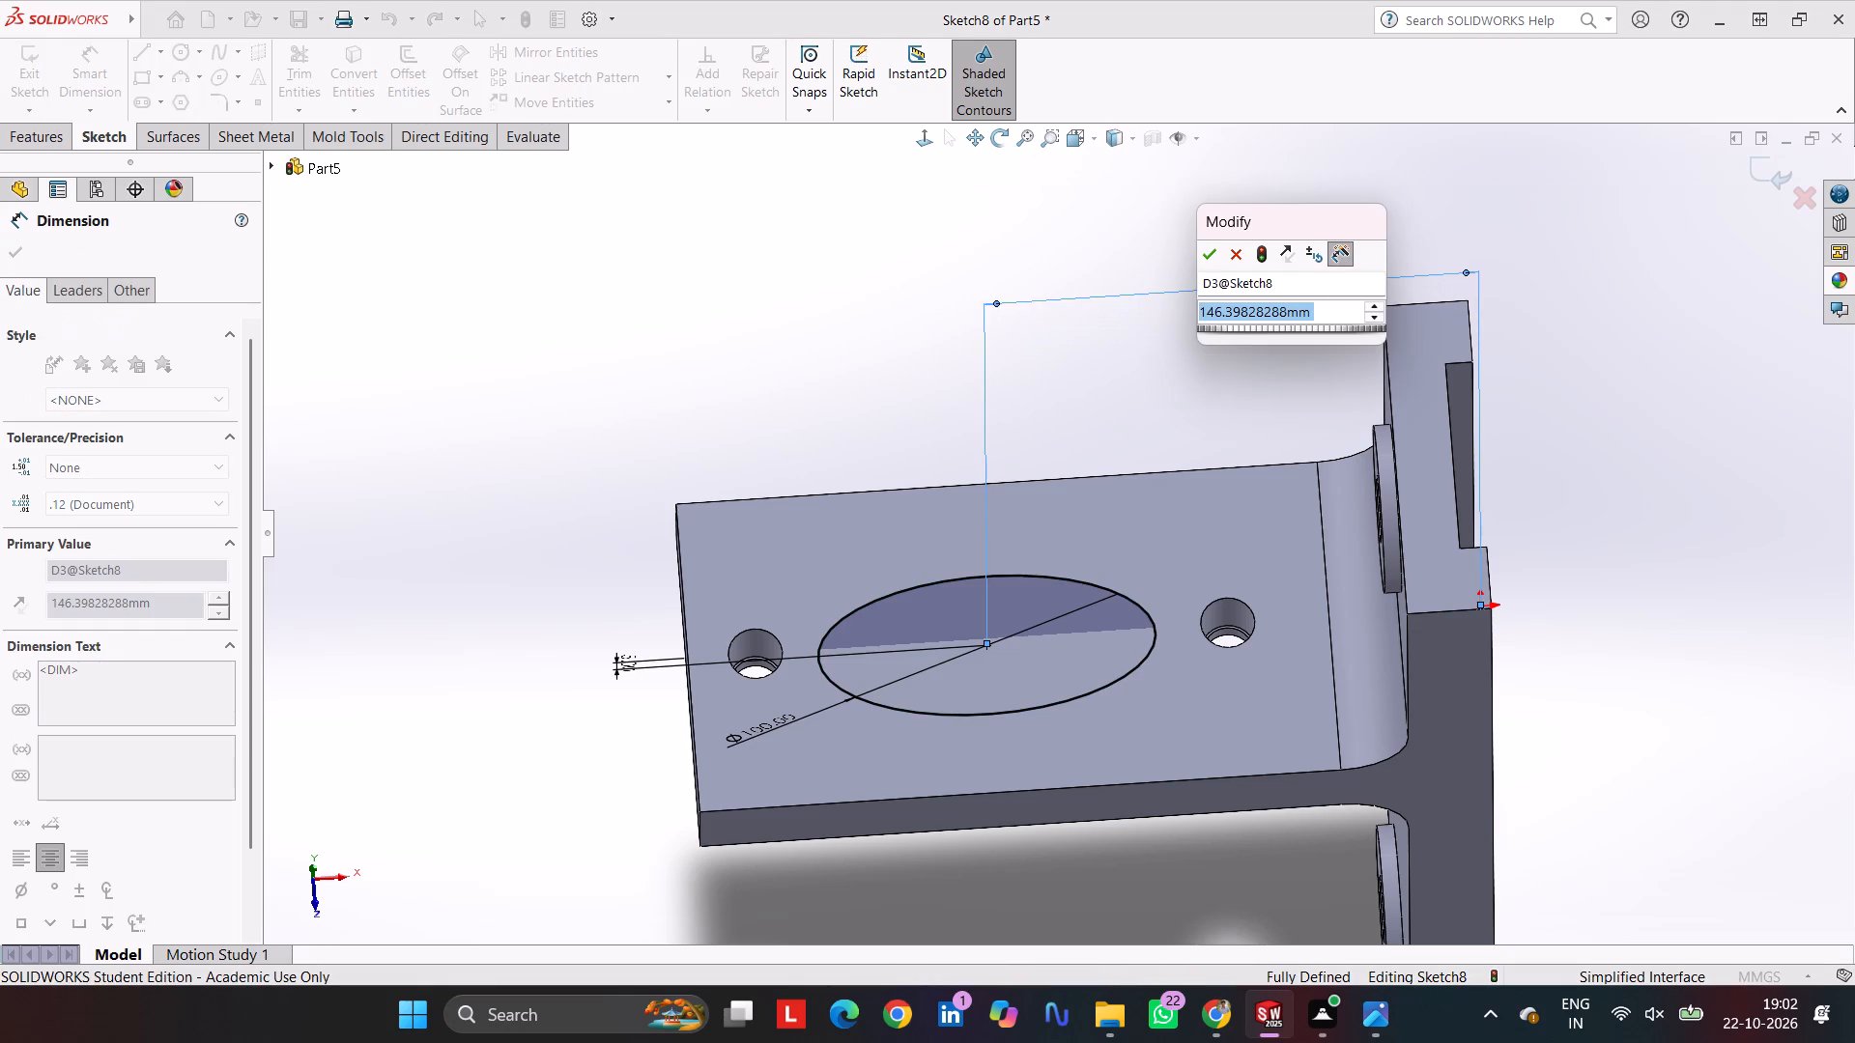
type("75+")
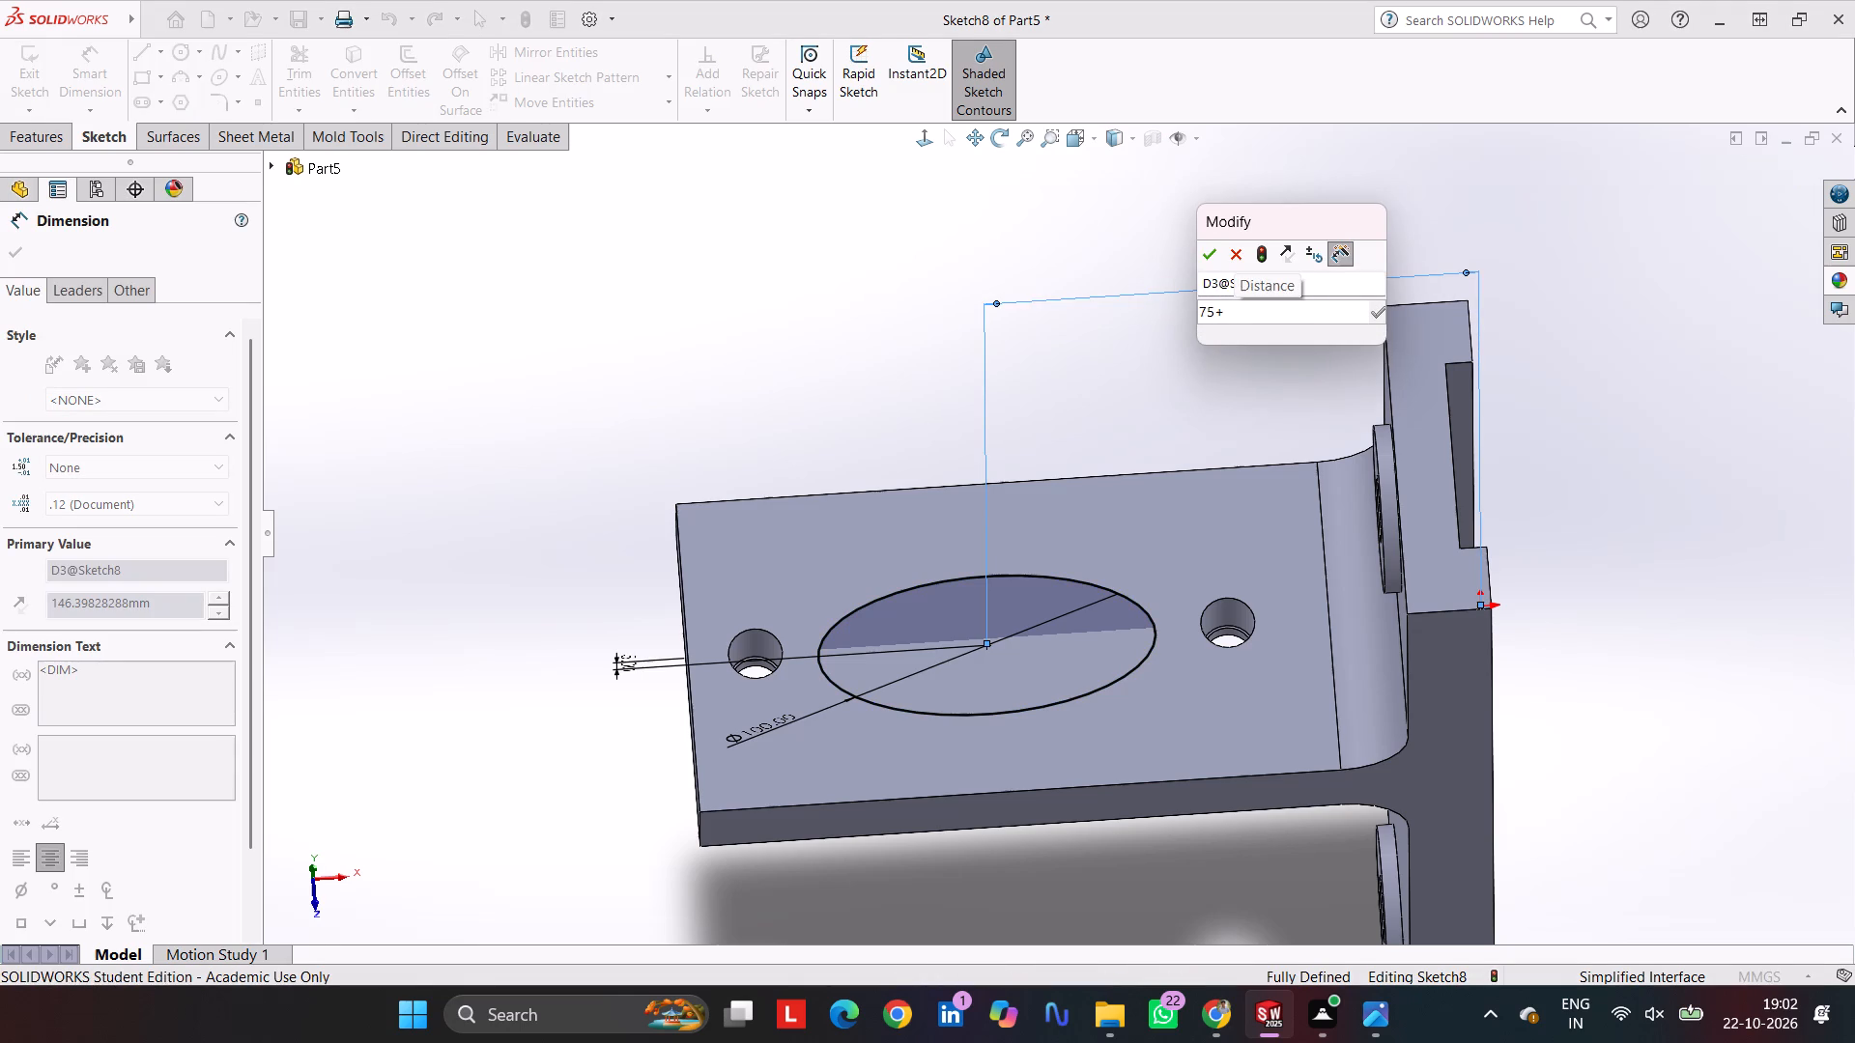
type("70")
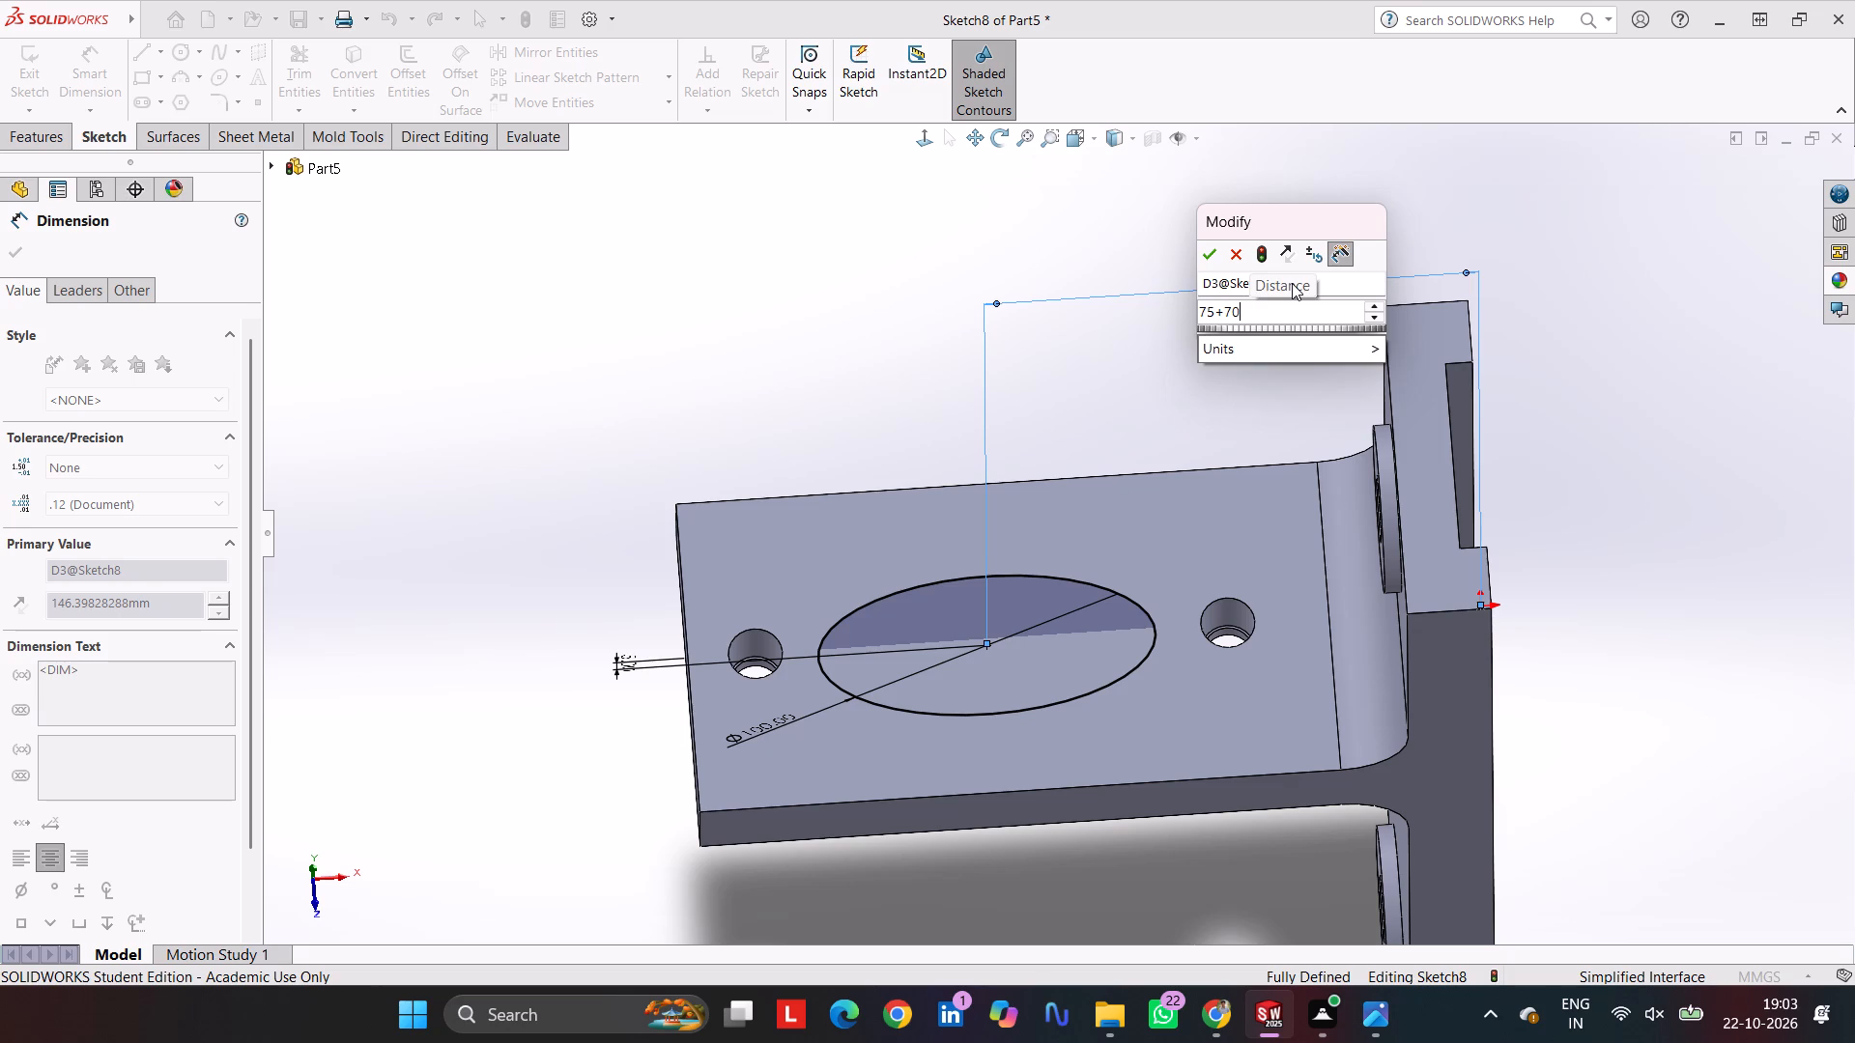
key("Return")
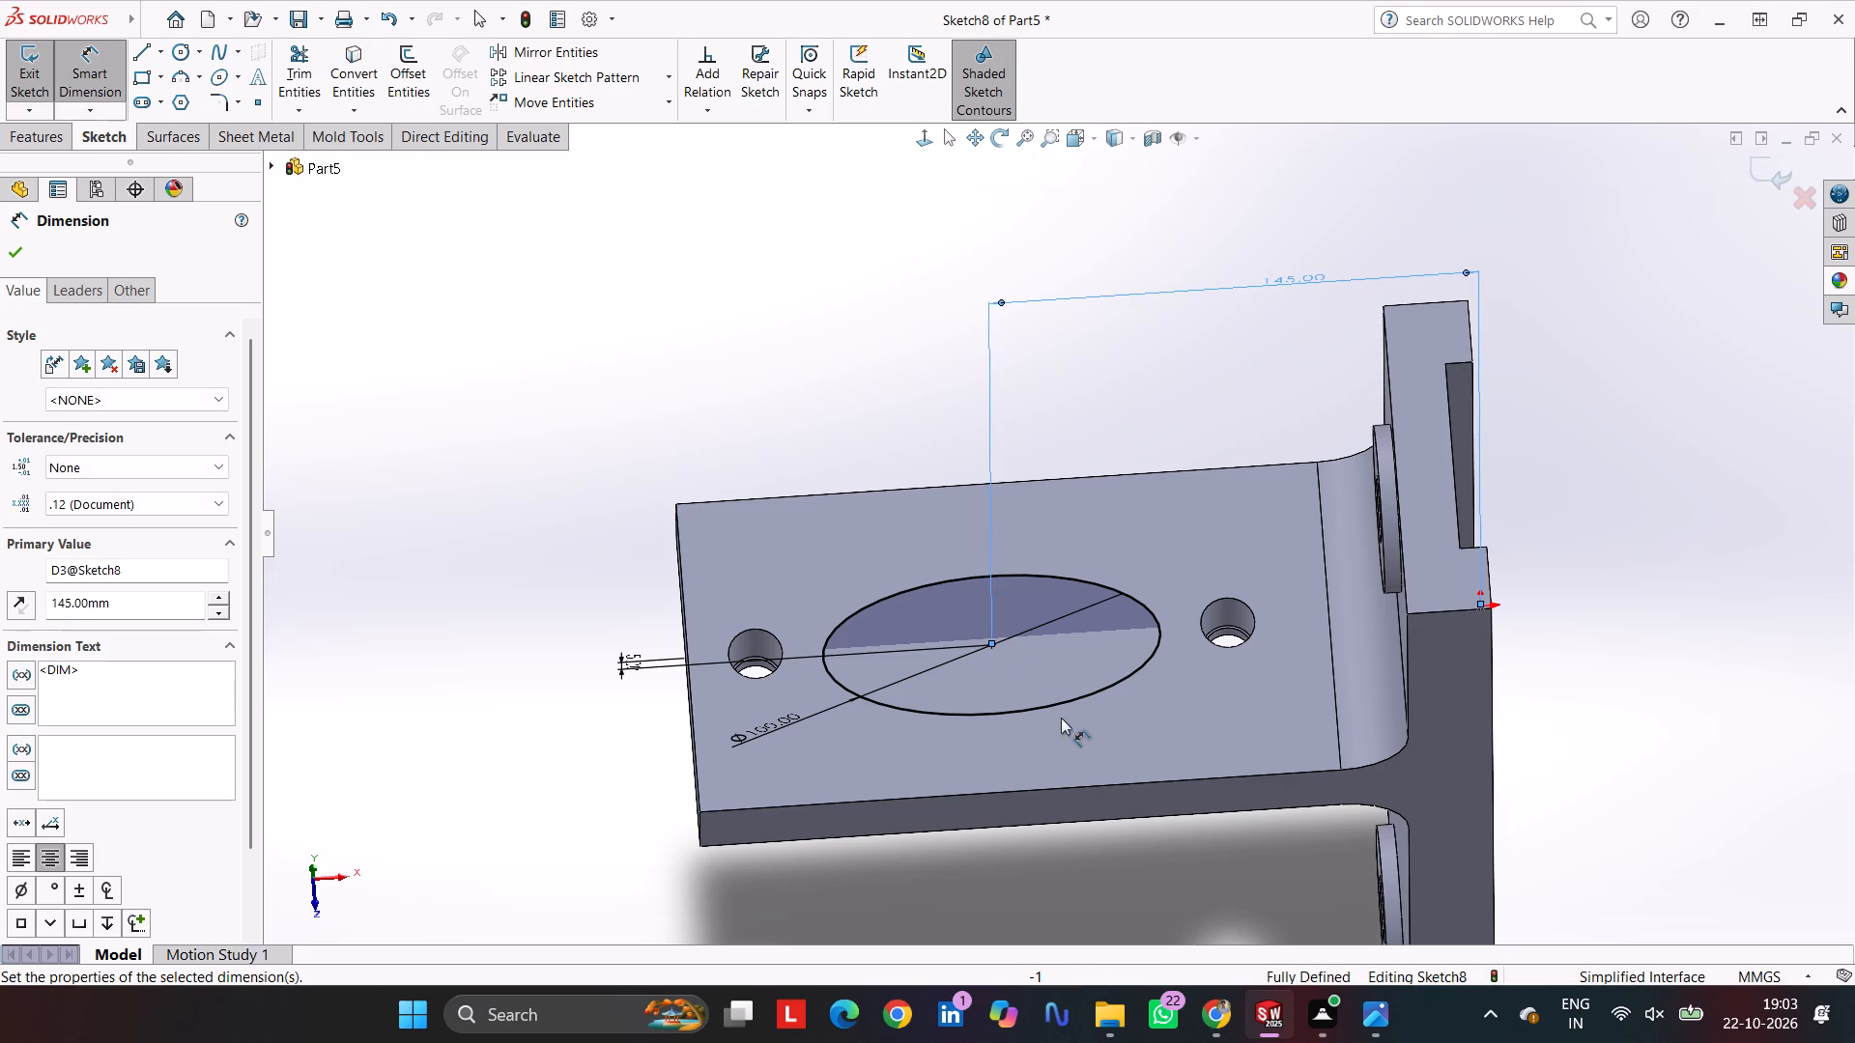
Draw a horizontal line about 115 mm long along the arm's top edge, crossing the full width of the circle.
middle_click_drag(1215, 719, 1191, 497)
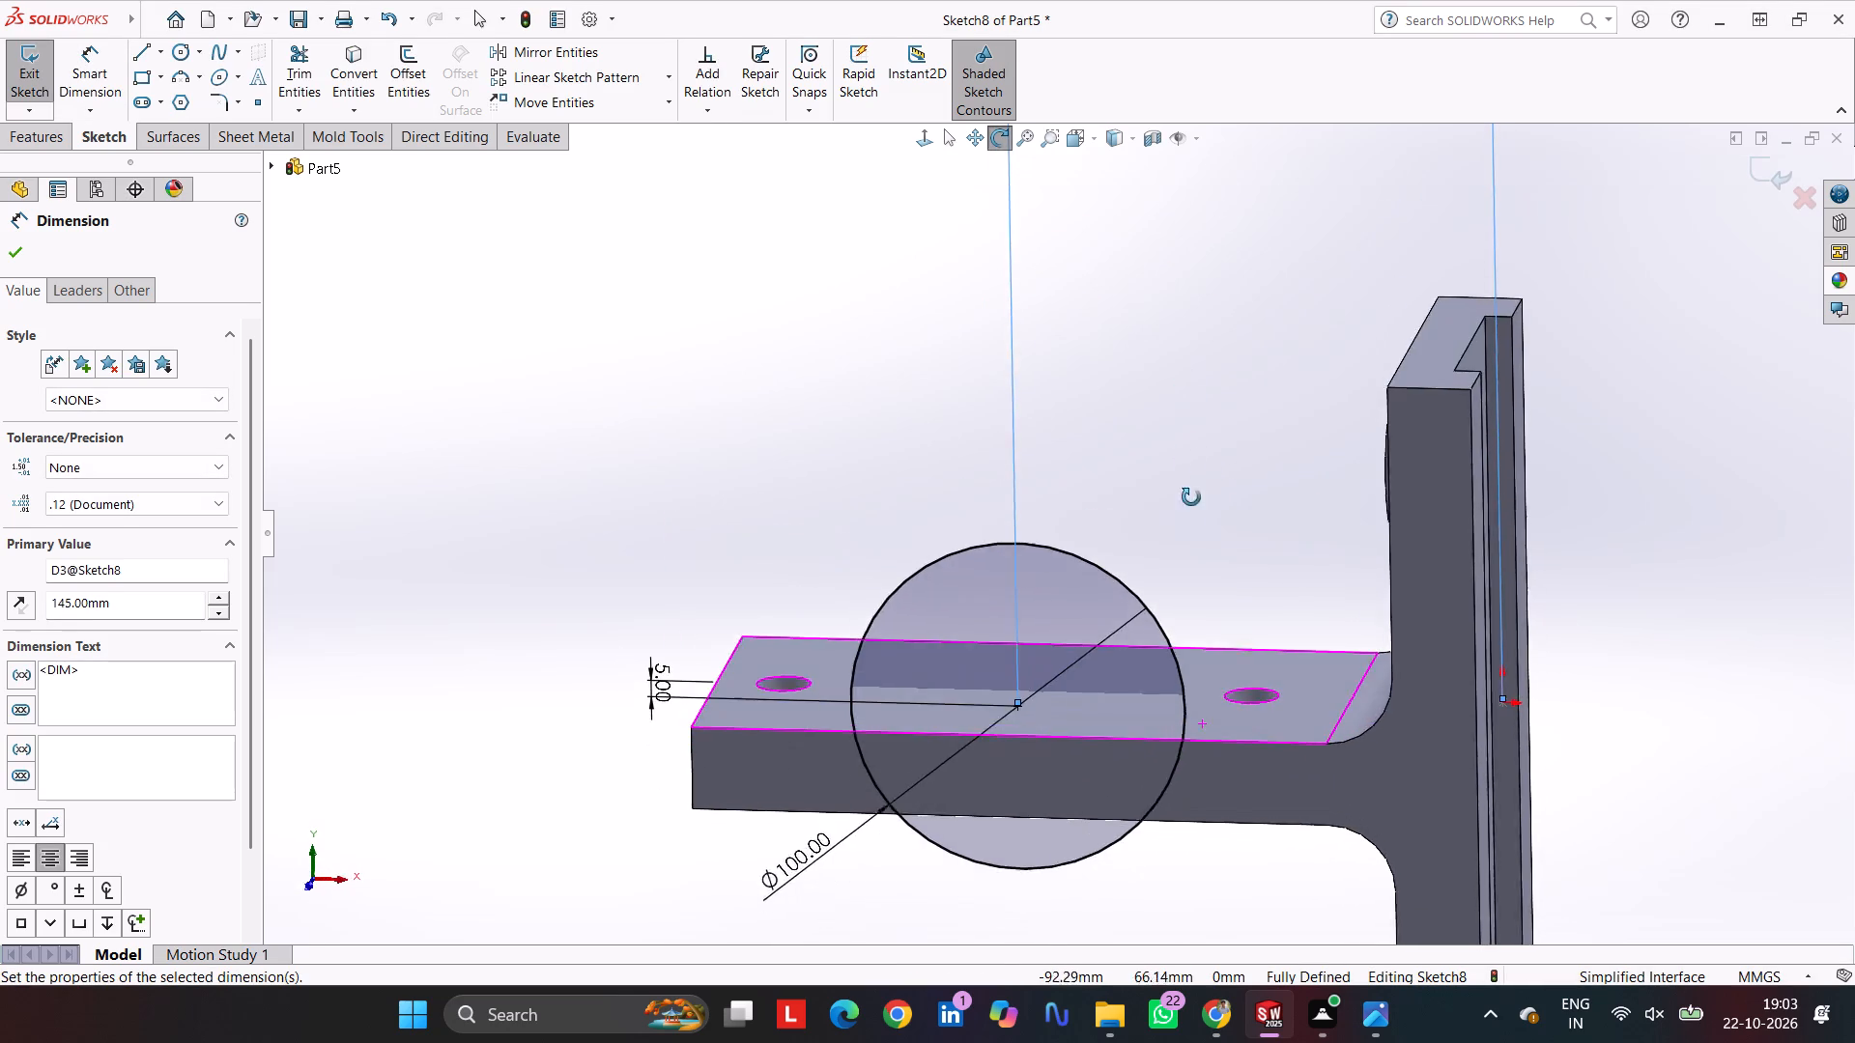
middle_click_drag(1191, 497, 1185, 423)
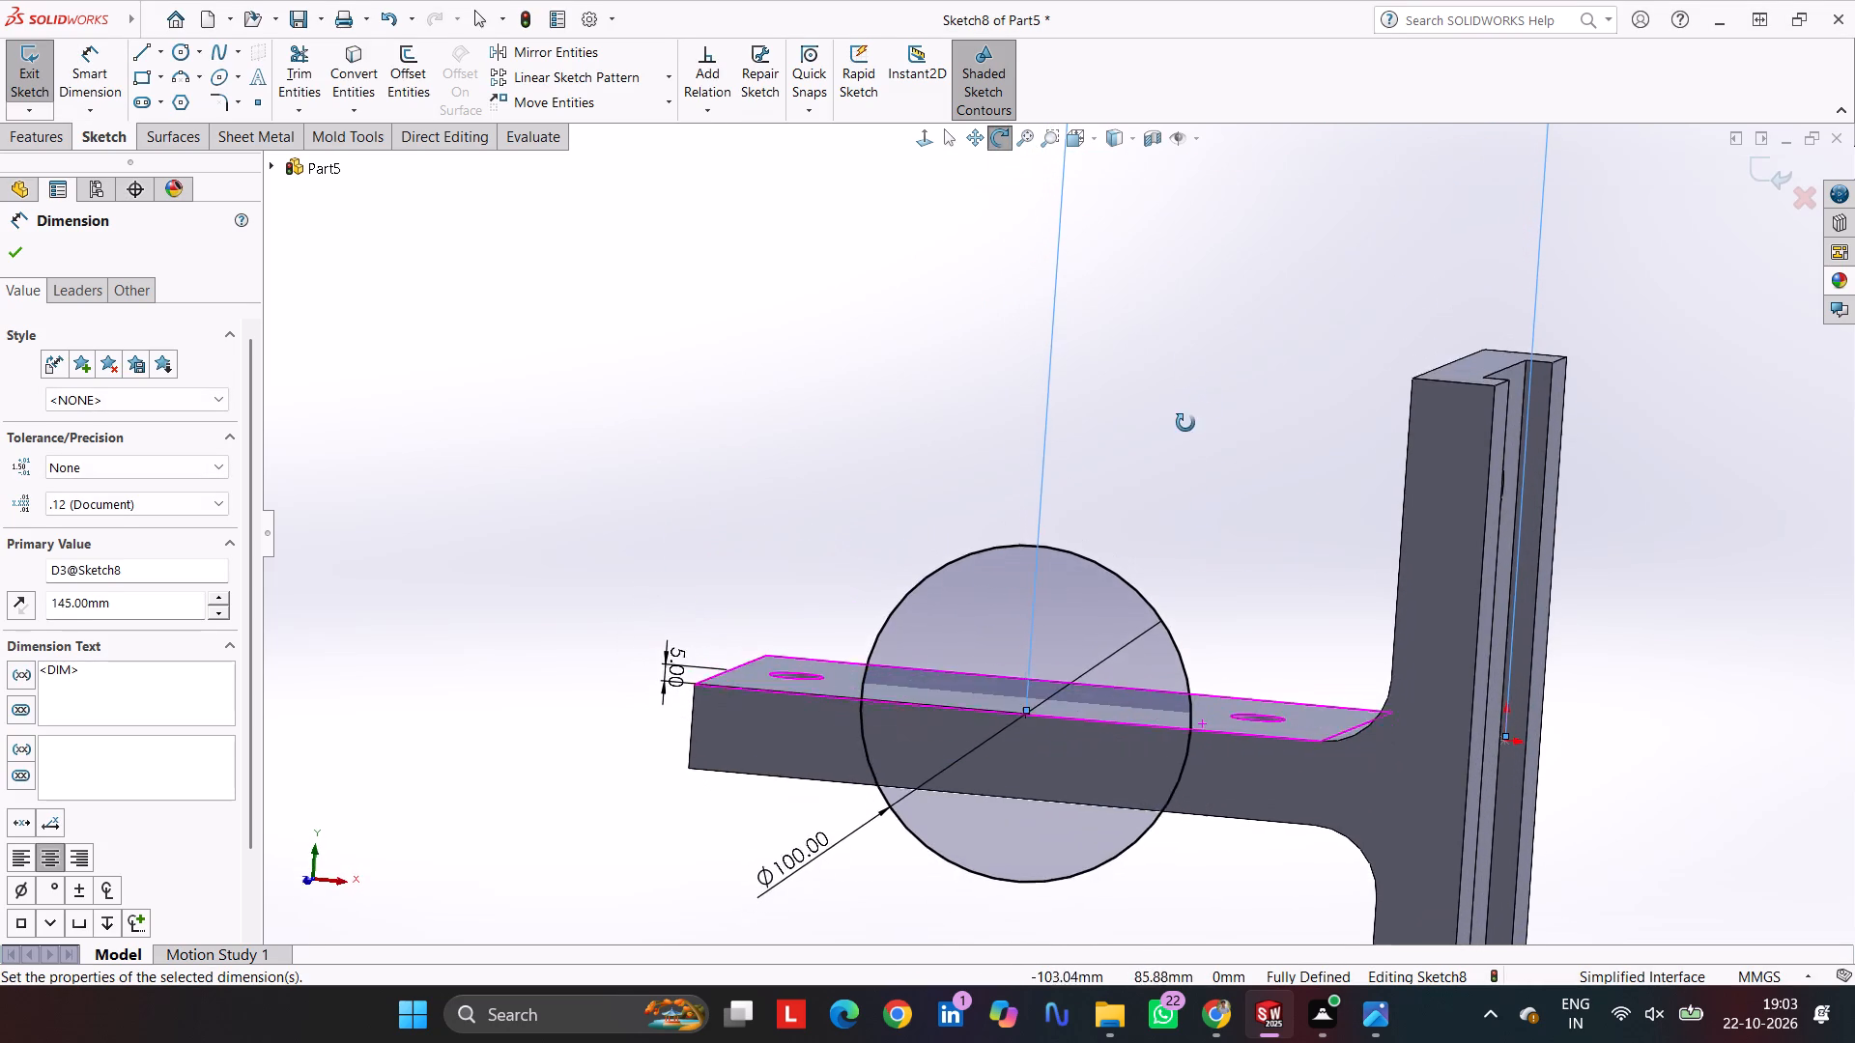
middle_click_drag(1185, 423, 1185, 377)
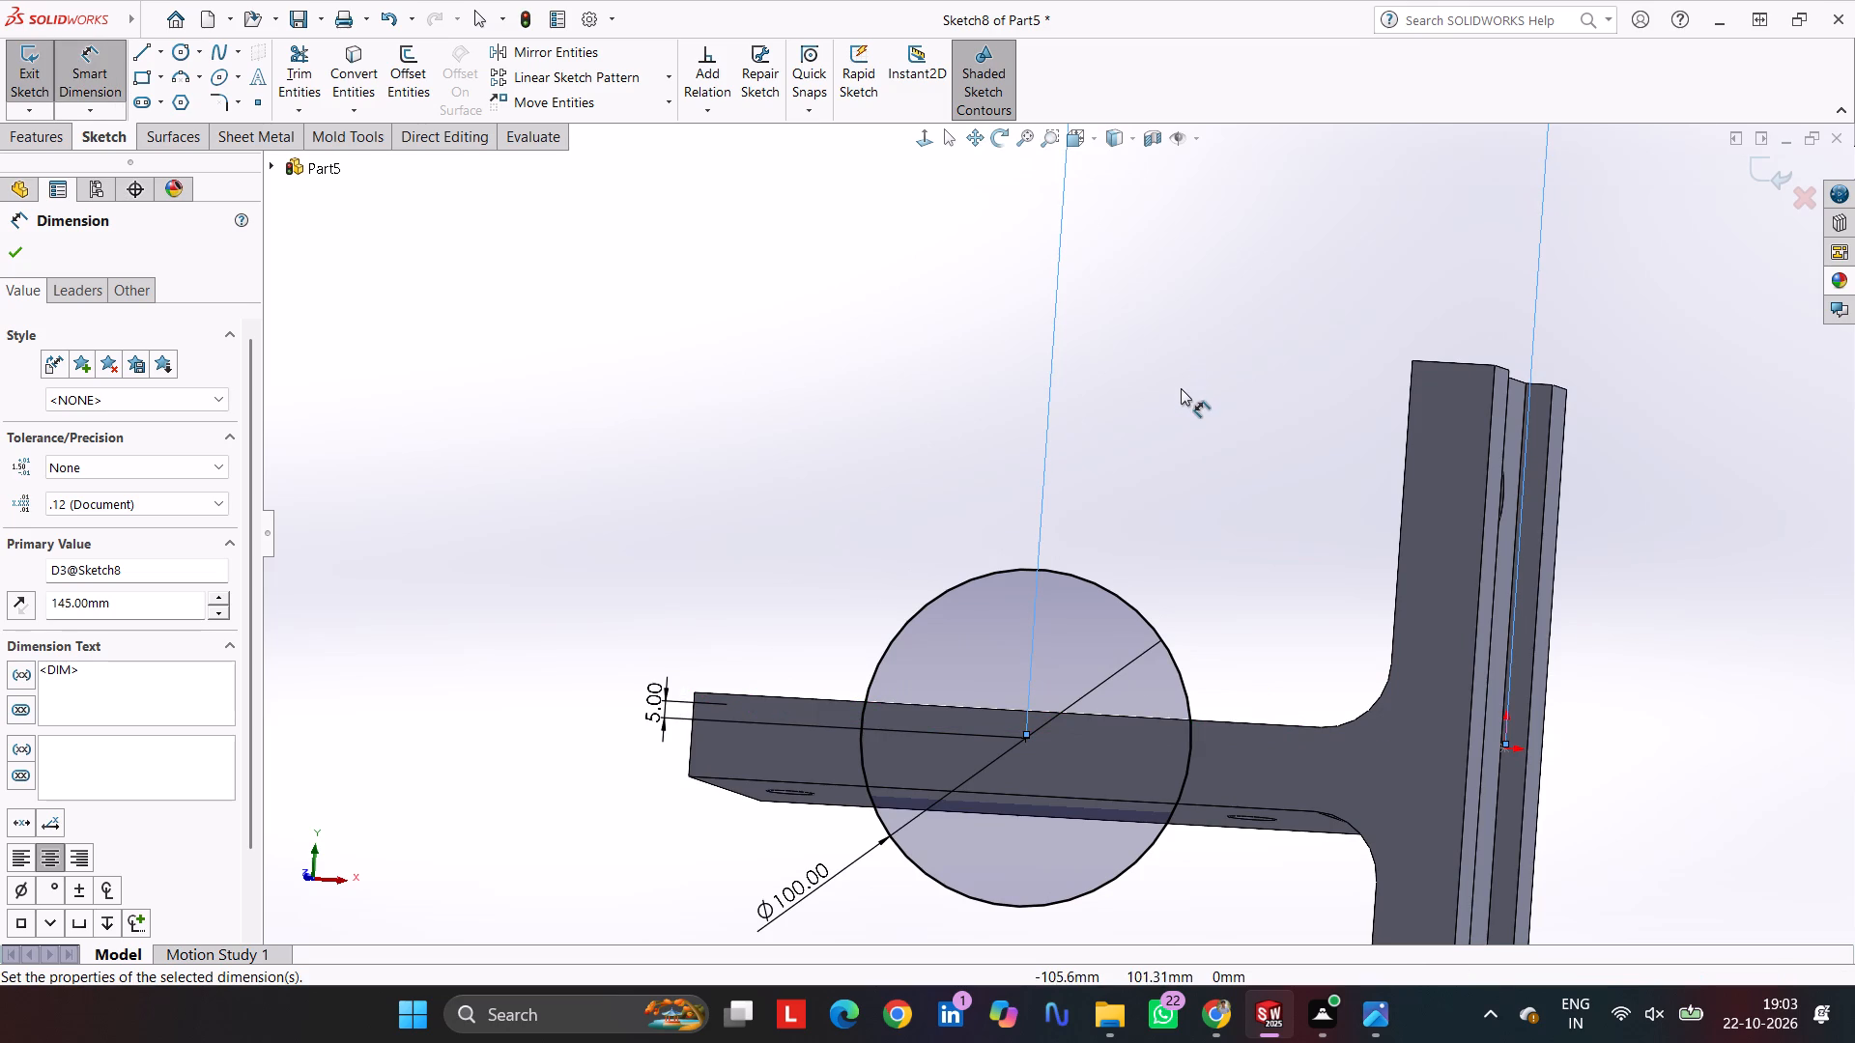
key("ctrl+1")
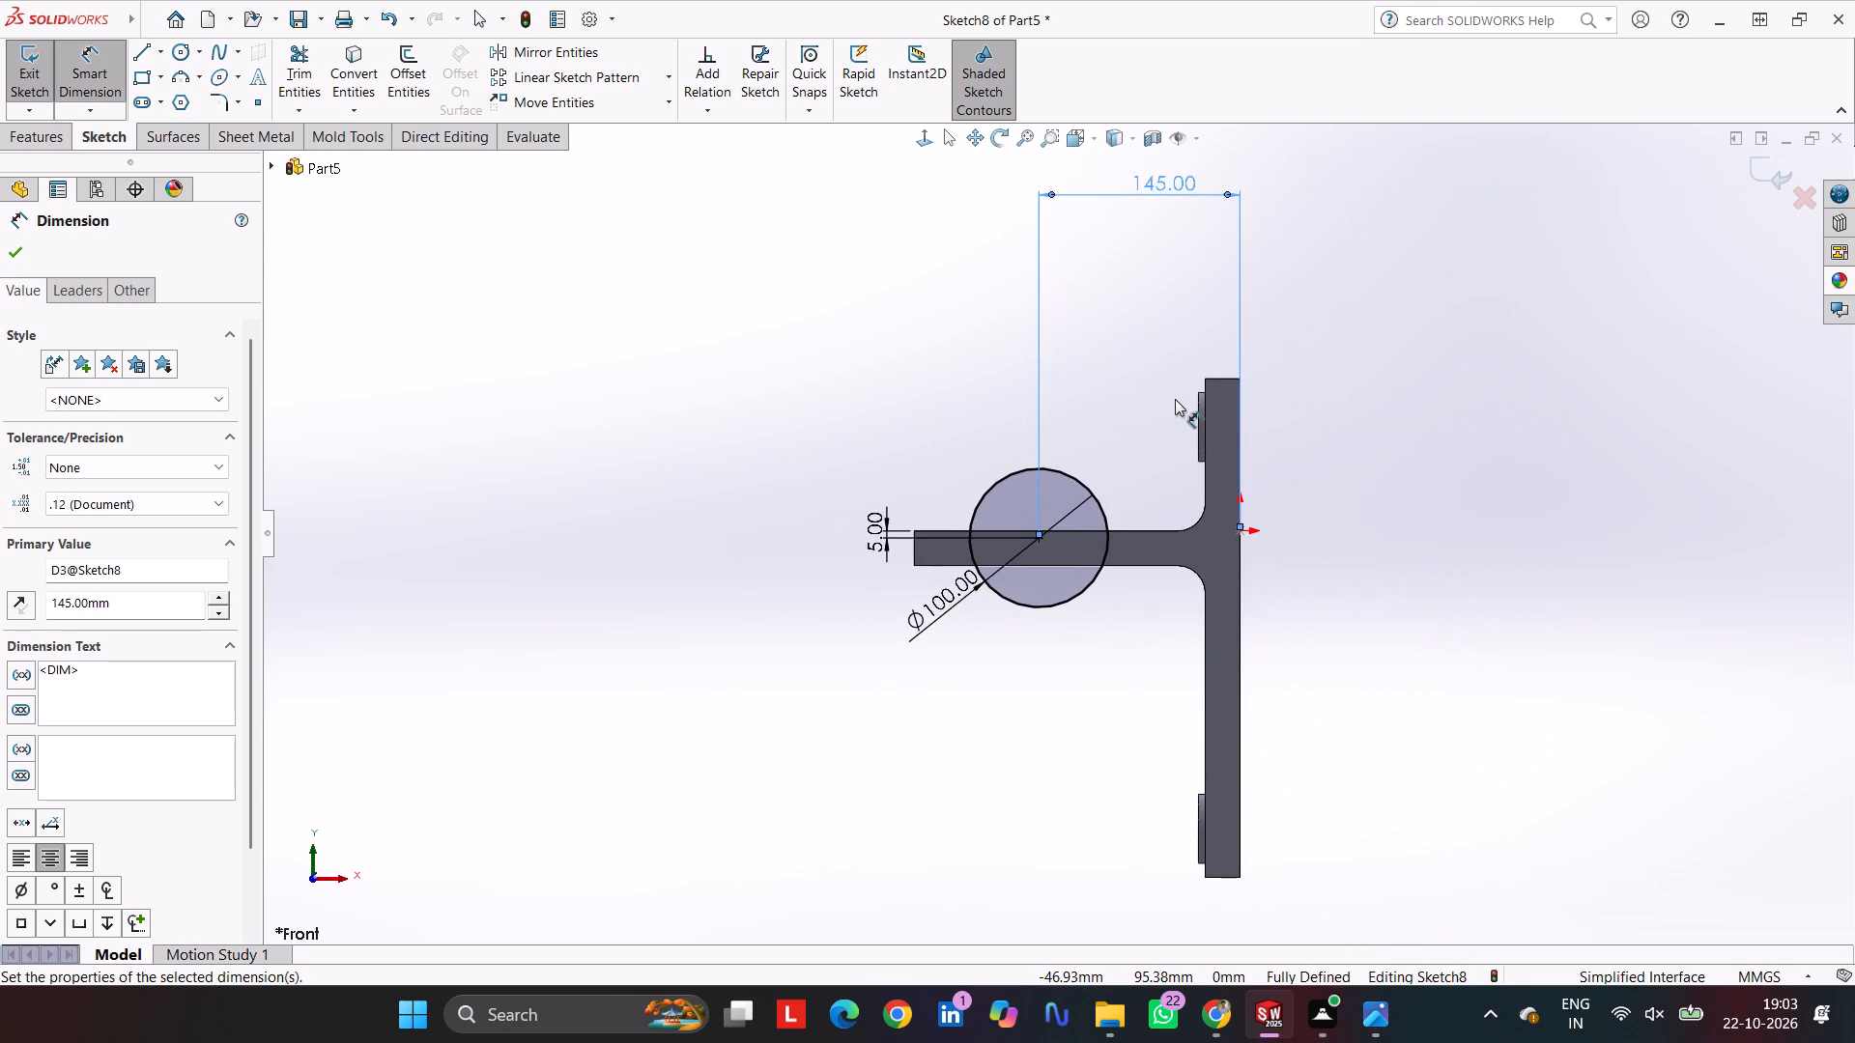
scroll(1022, 539, "down", 11)
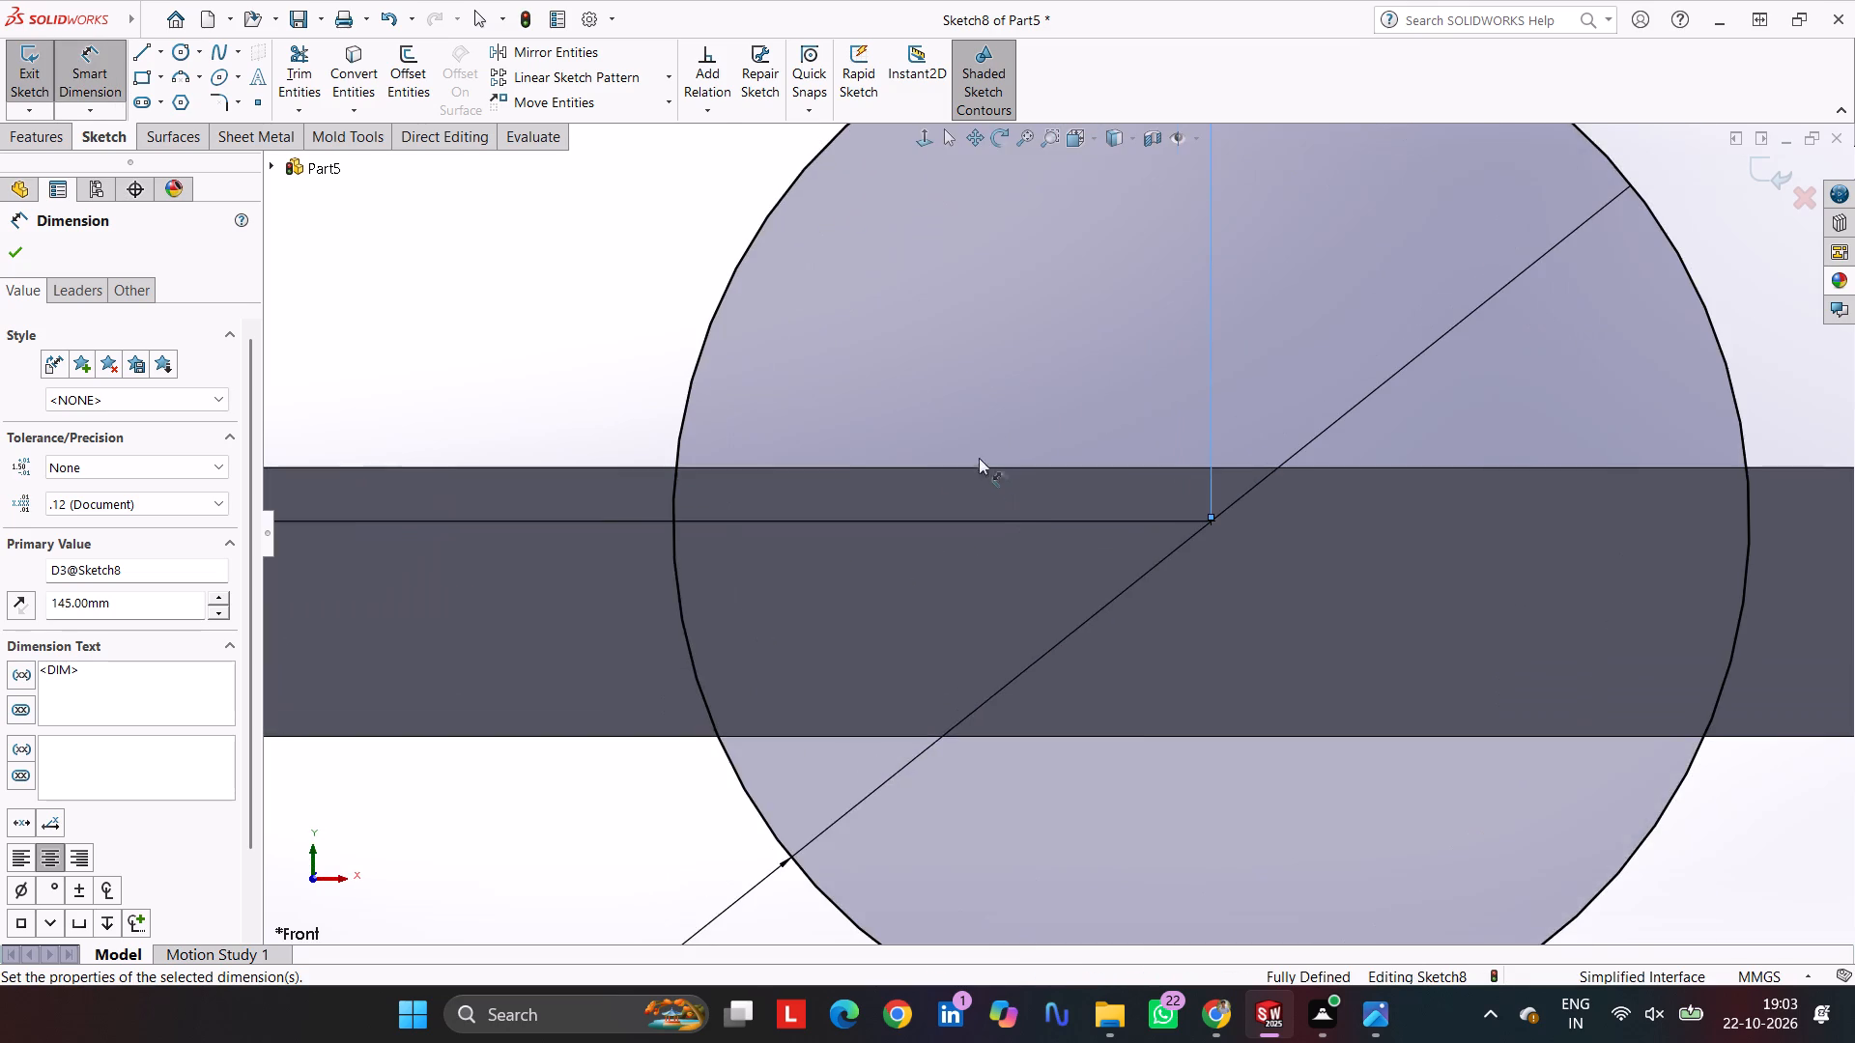
scroll(862, 465, "up", 3)
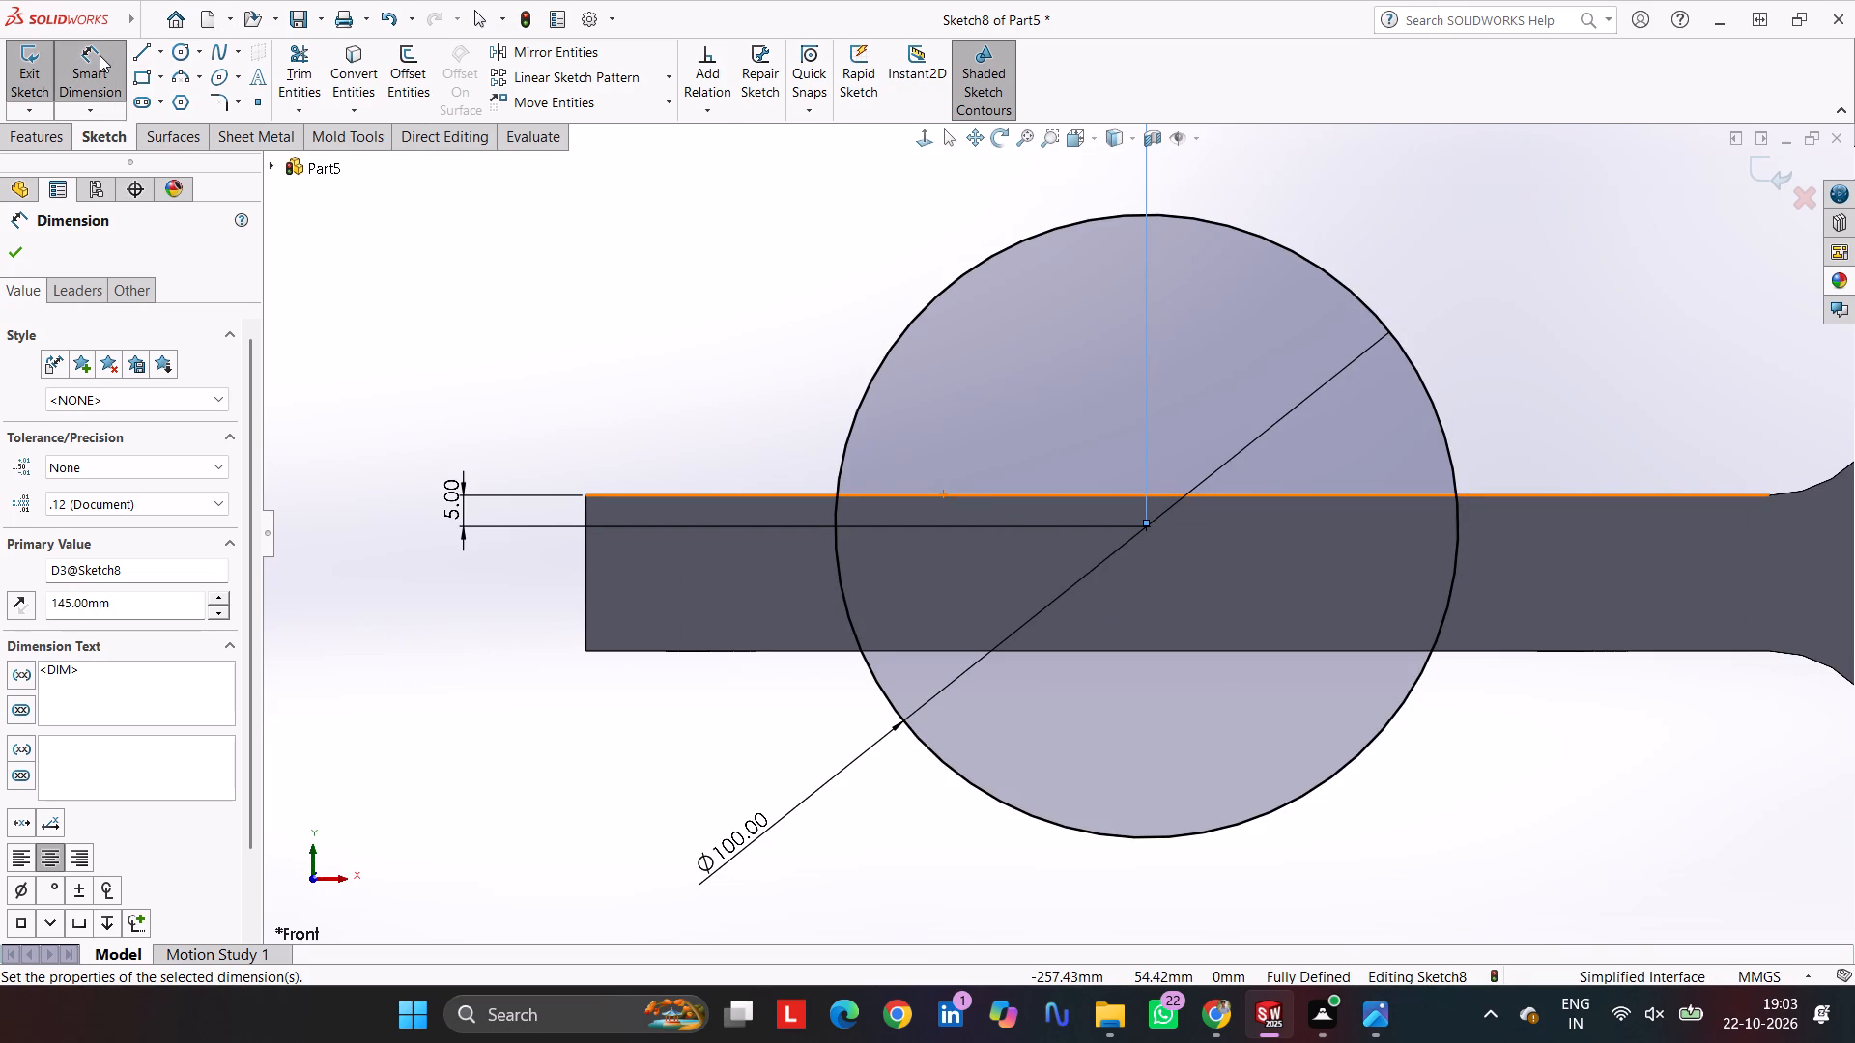
left_click(145, 58)
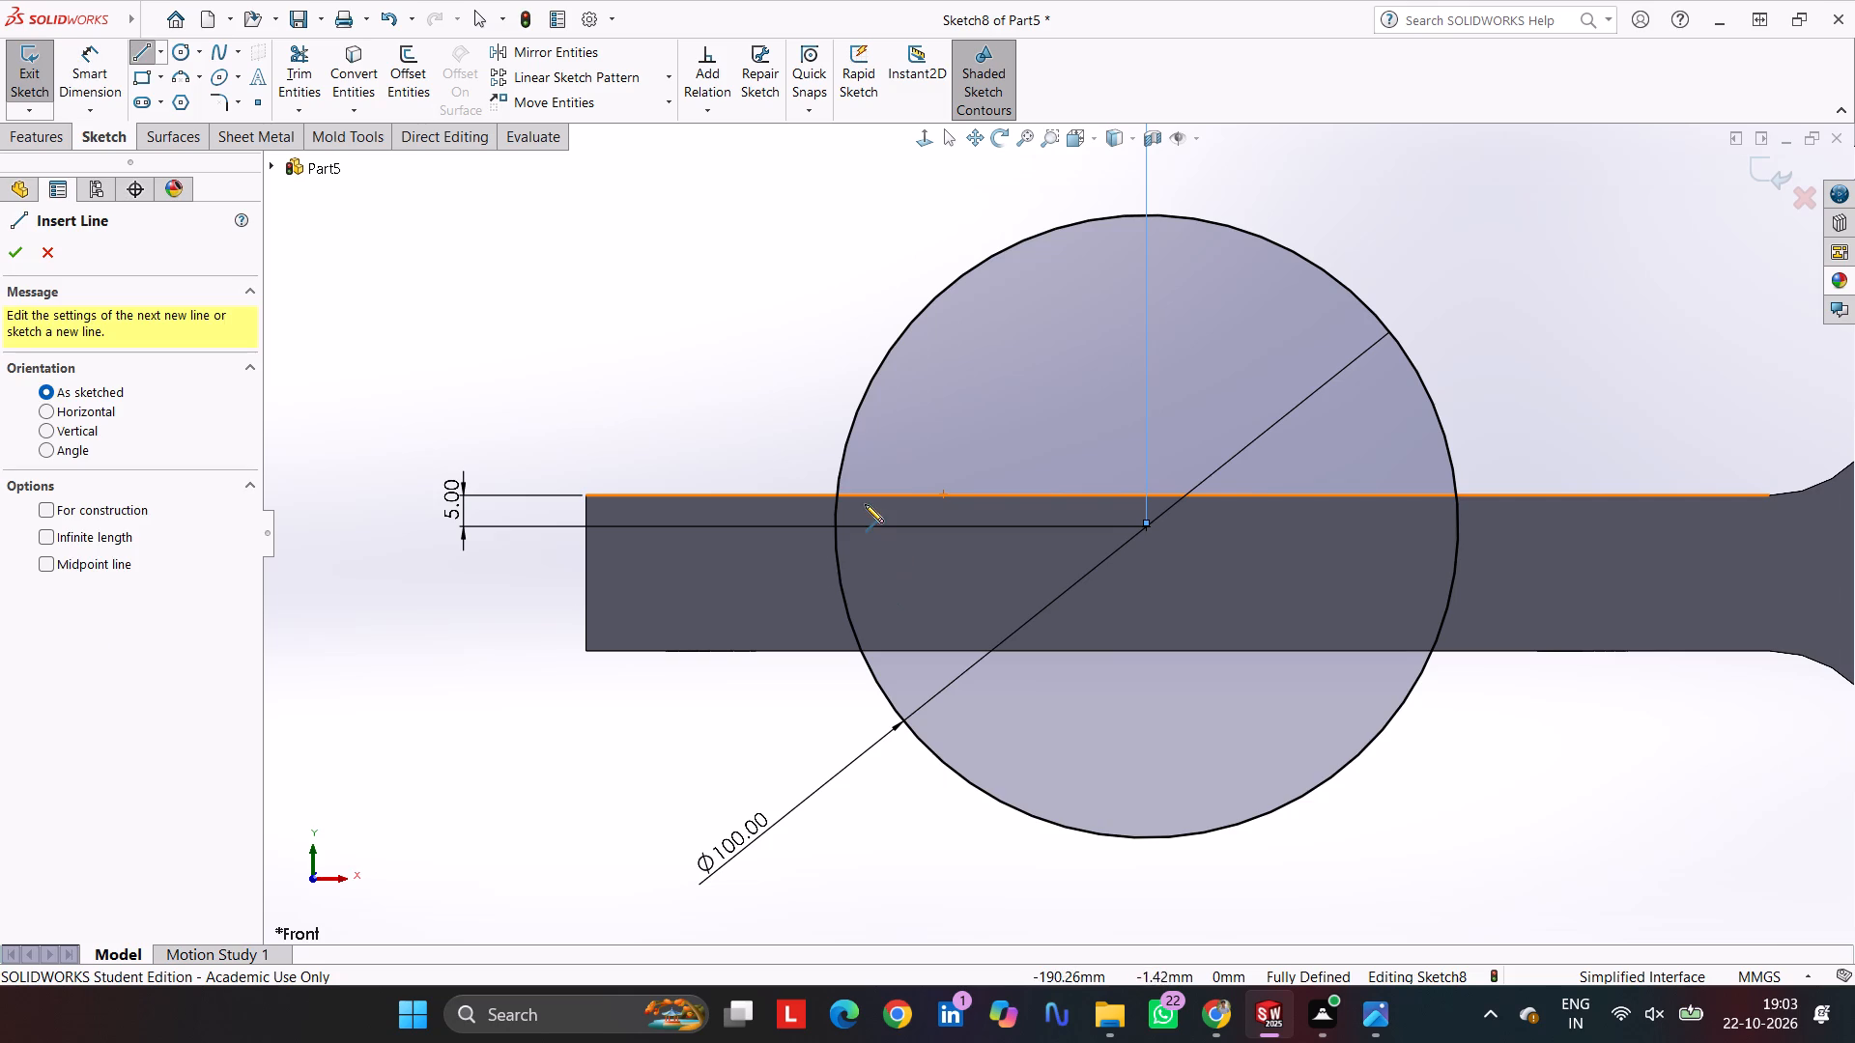
left_click(772, 494)
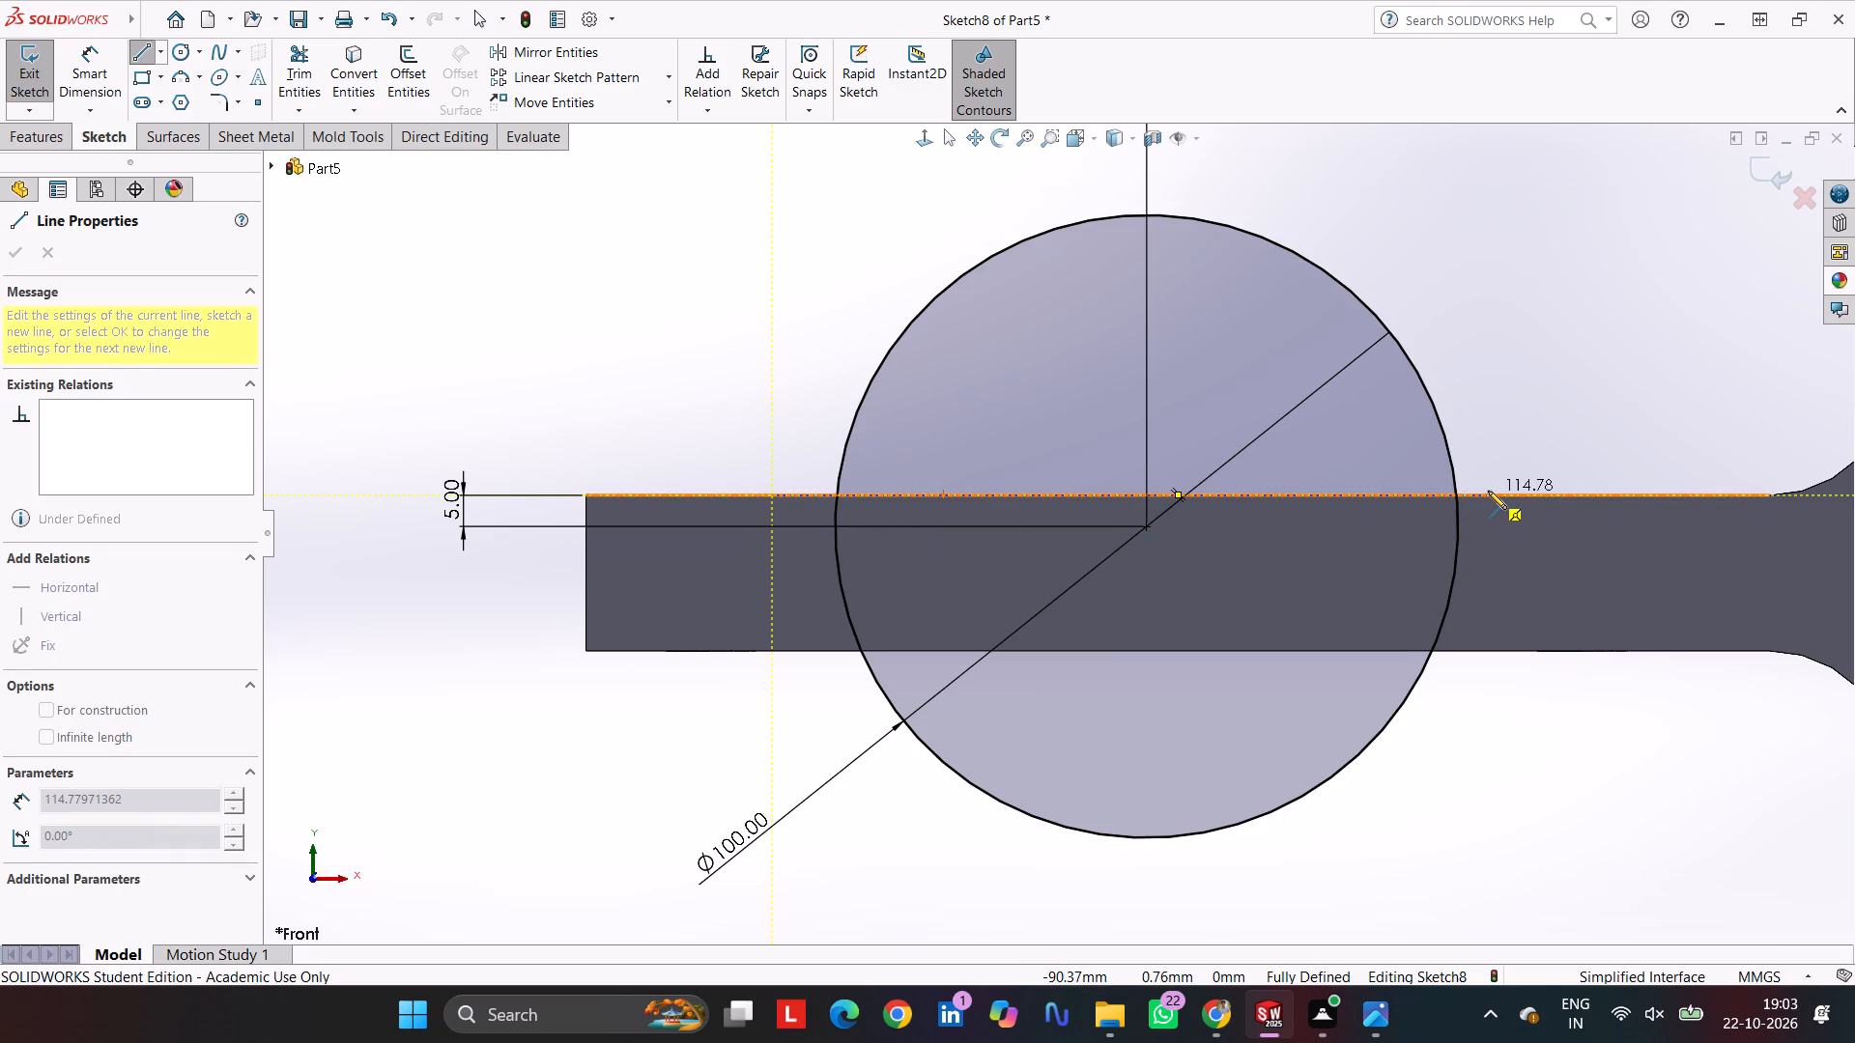
left_click(1488, 491)
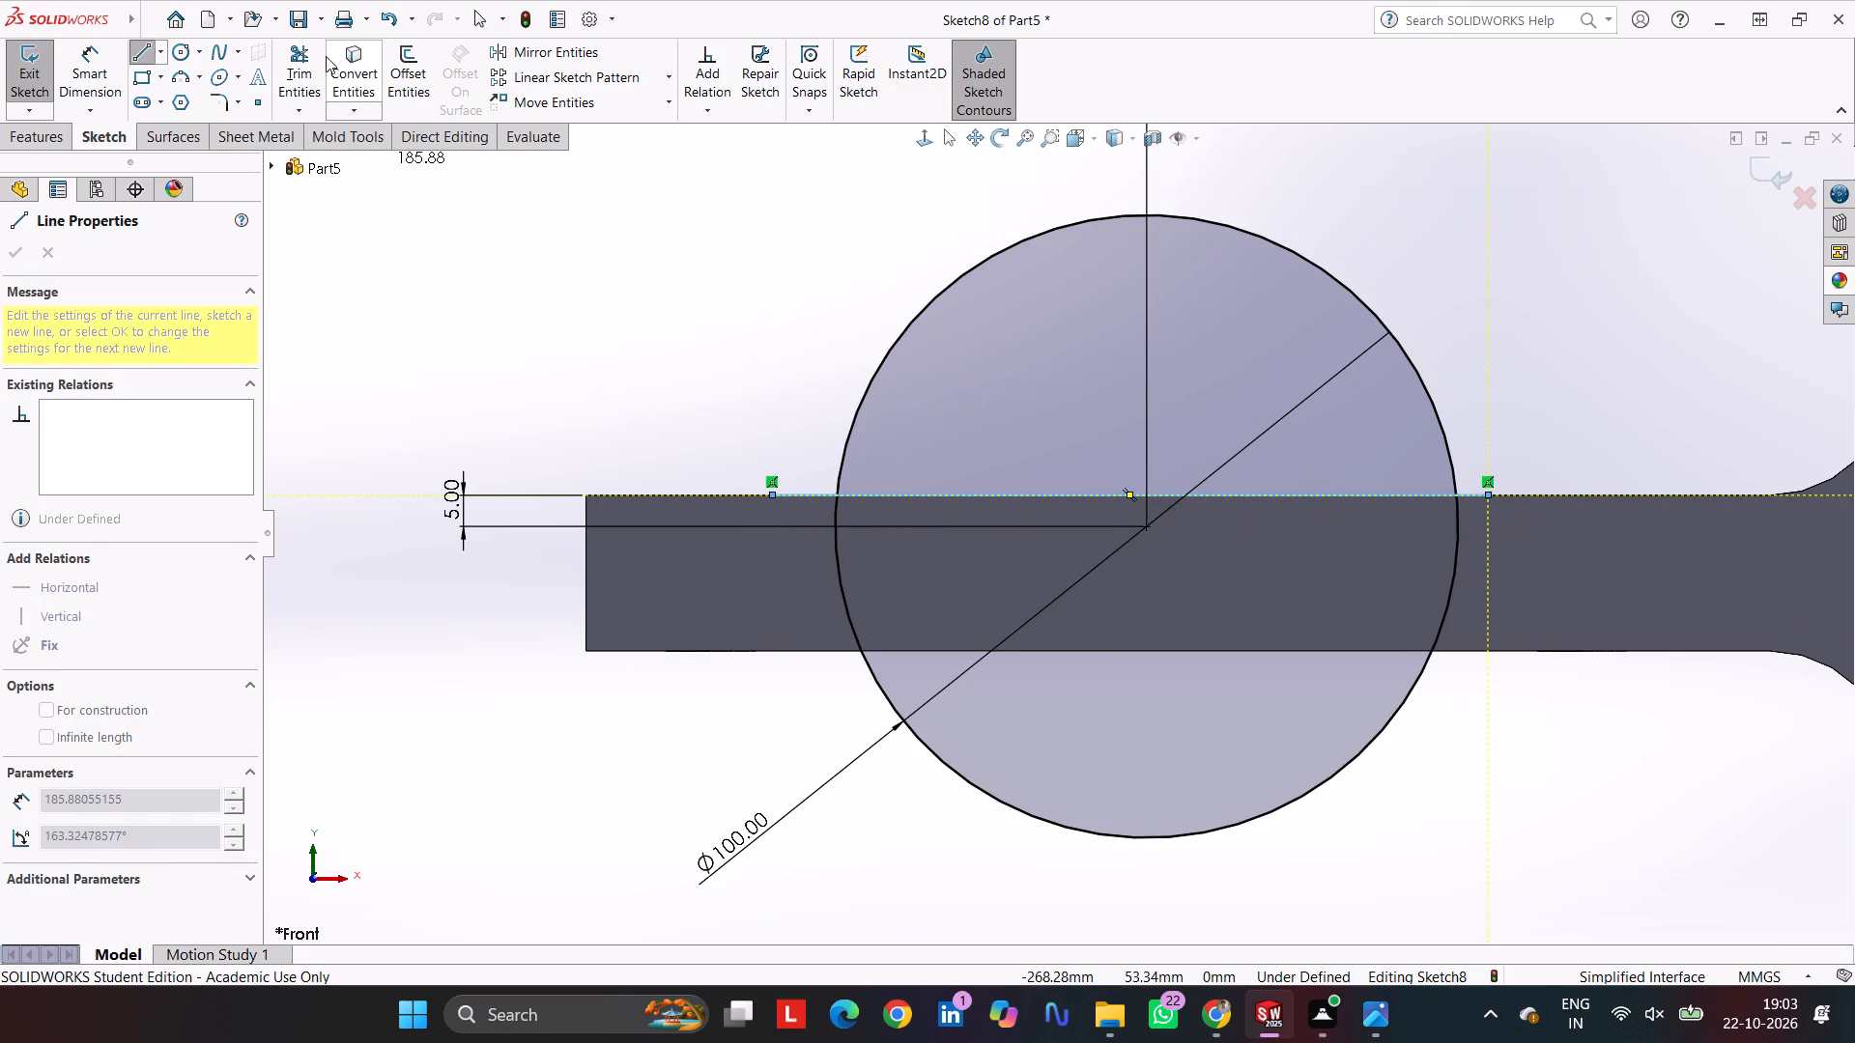
Trim the line ends outside the circle and the circle's arc above the line, leaving a closed lower segment.
left_click(301, 54)
left_click_drag(800, 512, 804, 503)
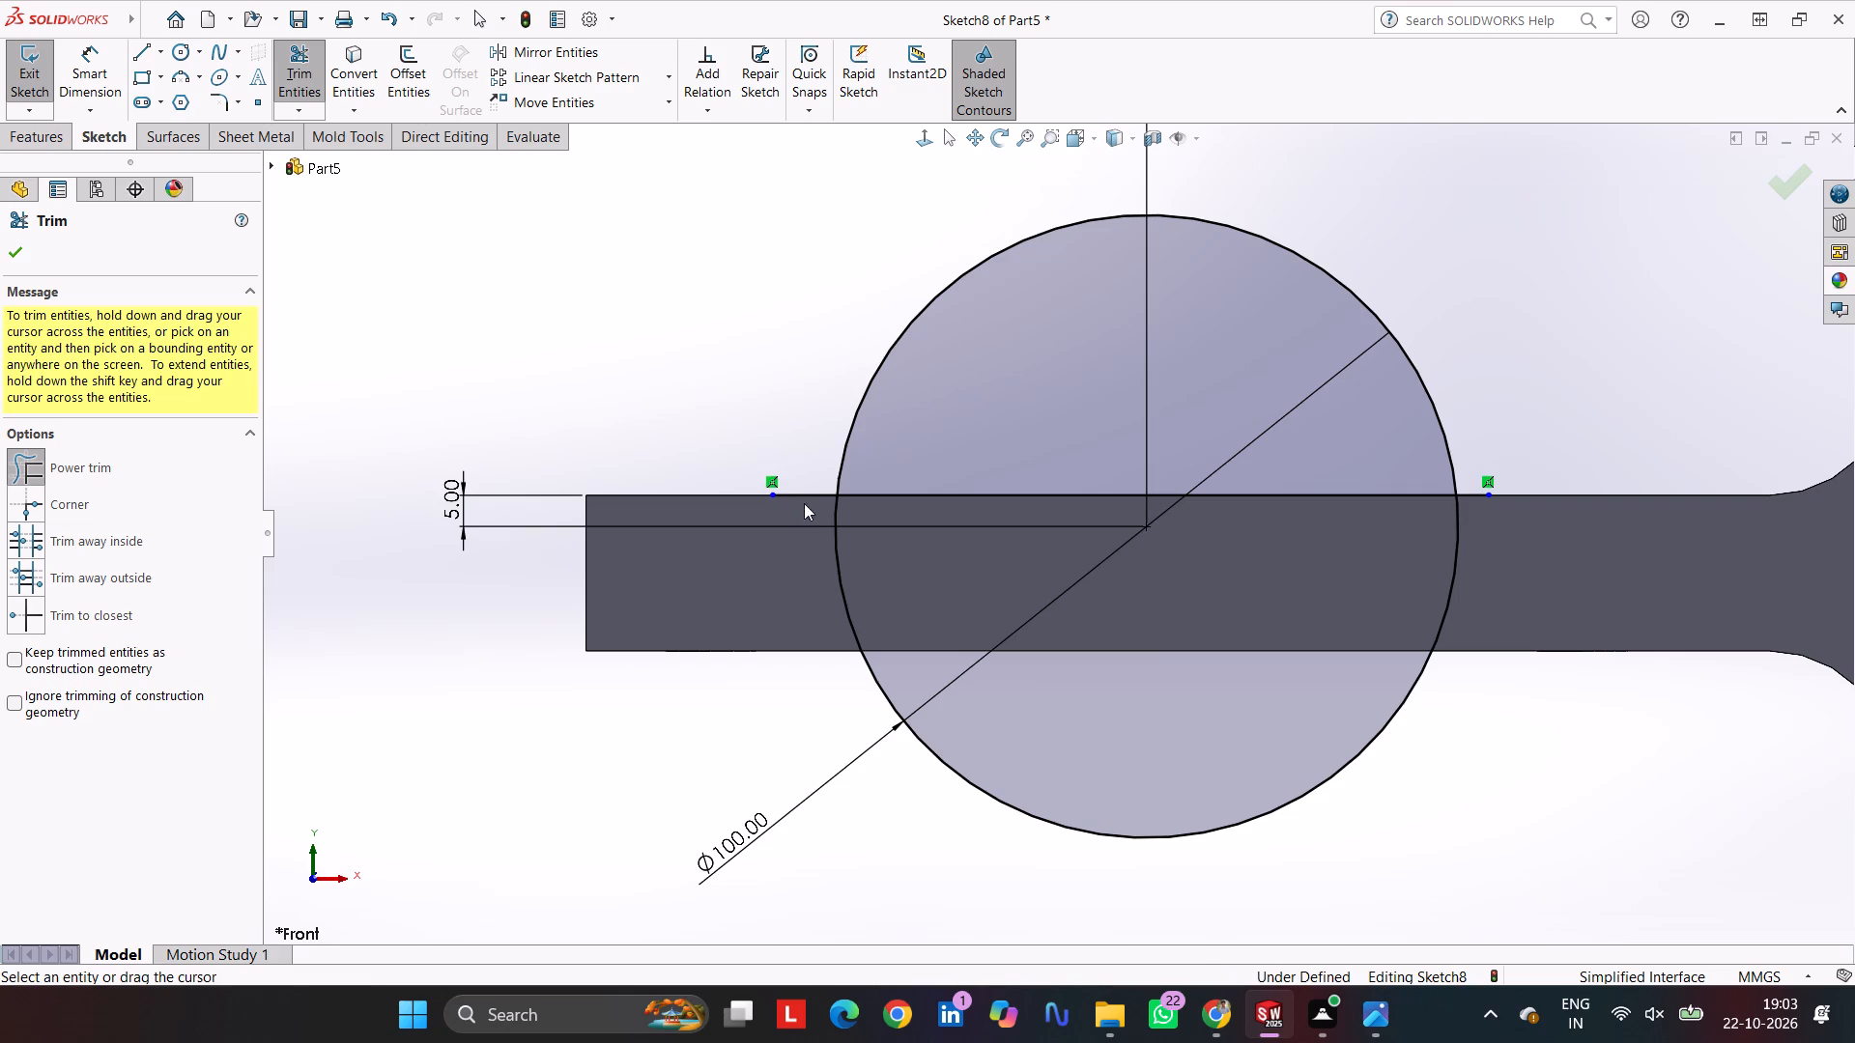
left_click_drag(804, 503, 816, 466)
left_click_drag(1478, 516, 1477, 466)
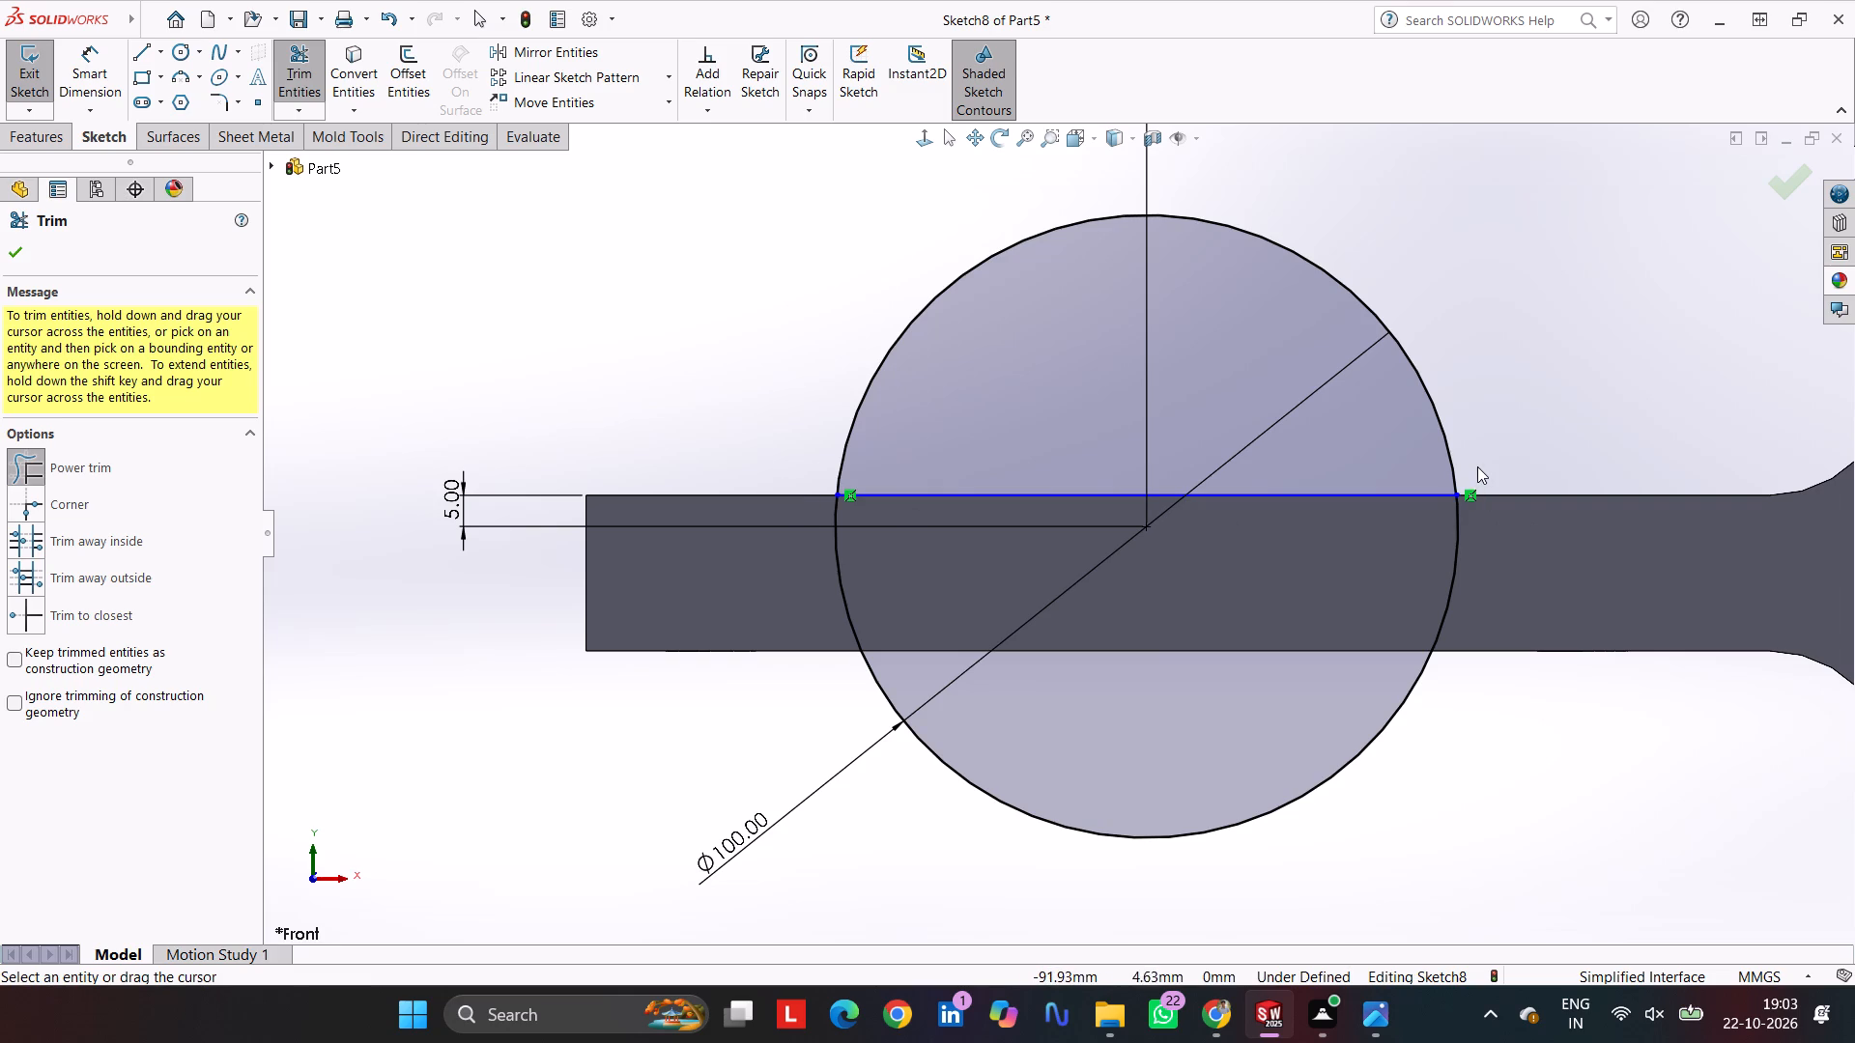
left_click_drag(1283, 331, 1356, 211)
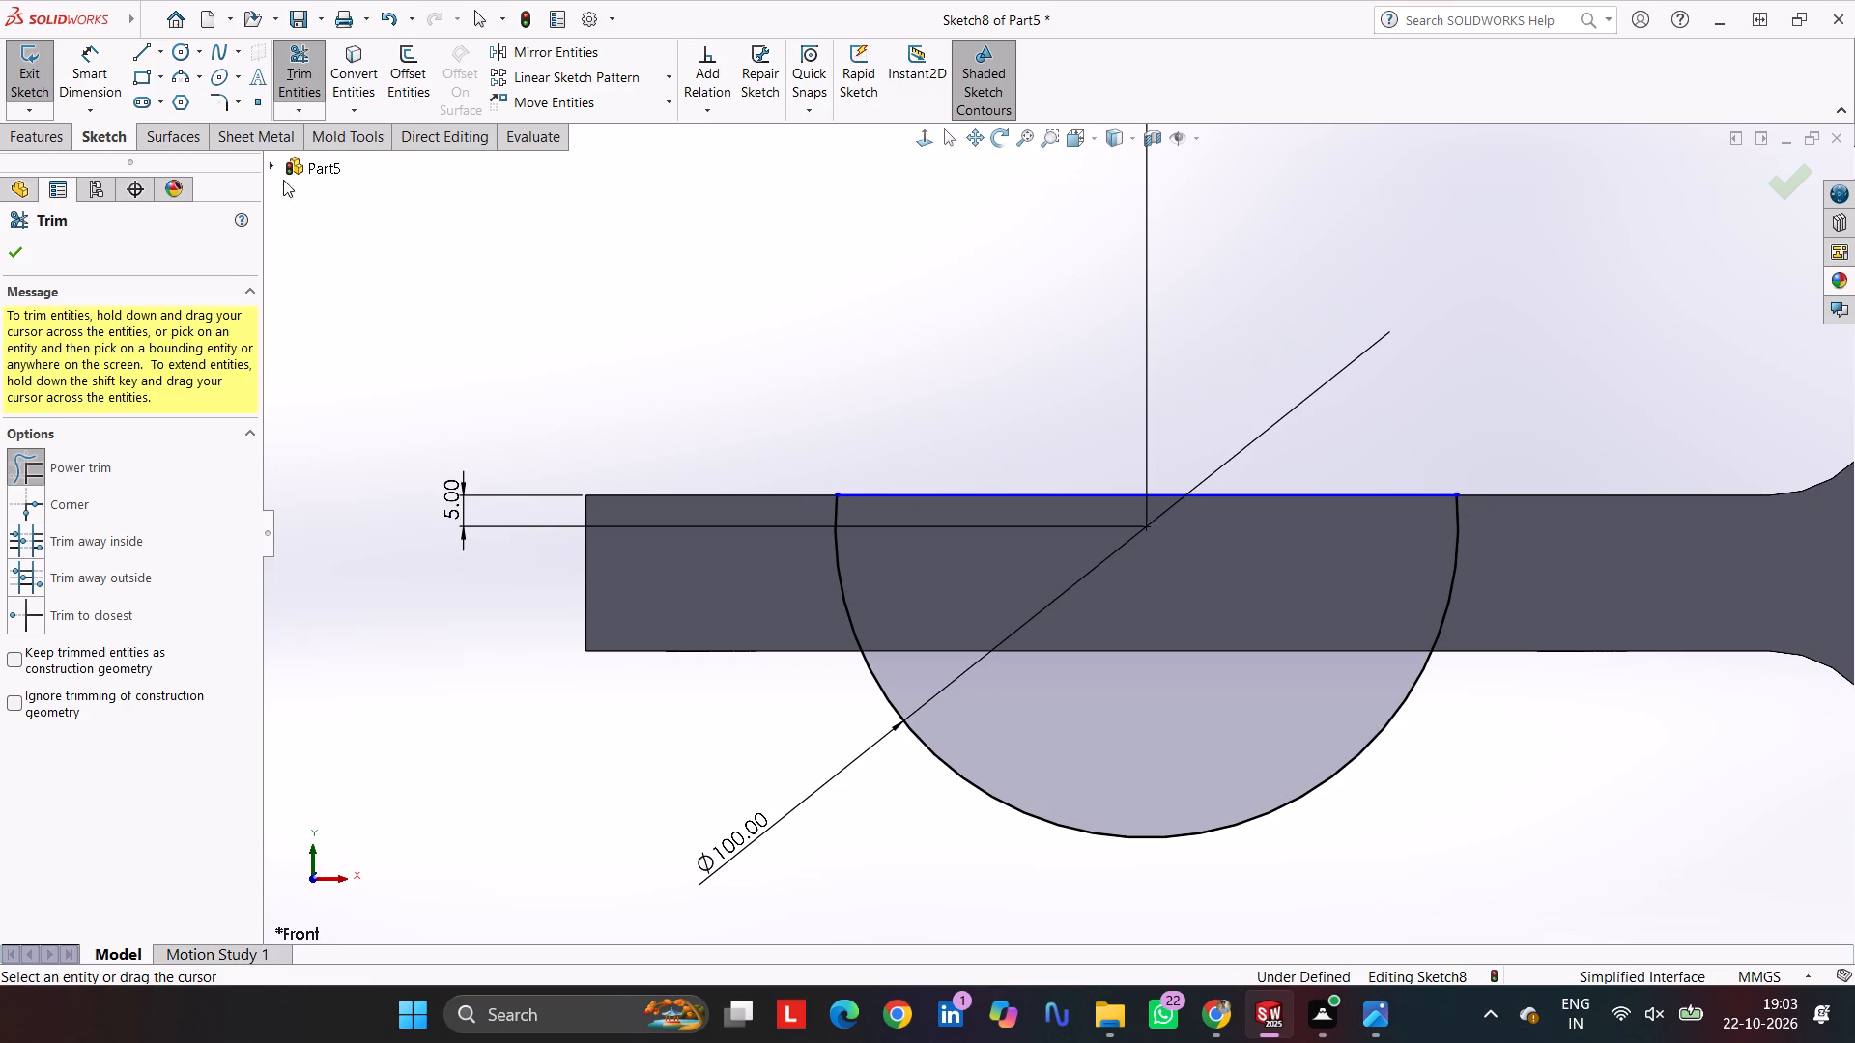
Dimension the length of the trimmed line closing the segment, keeping its drawn value.
left_click_drag(95, 48, 104, 48)
left_click(1179, 497)
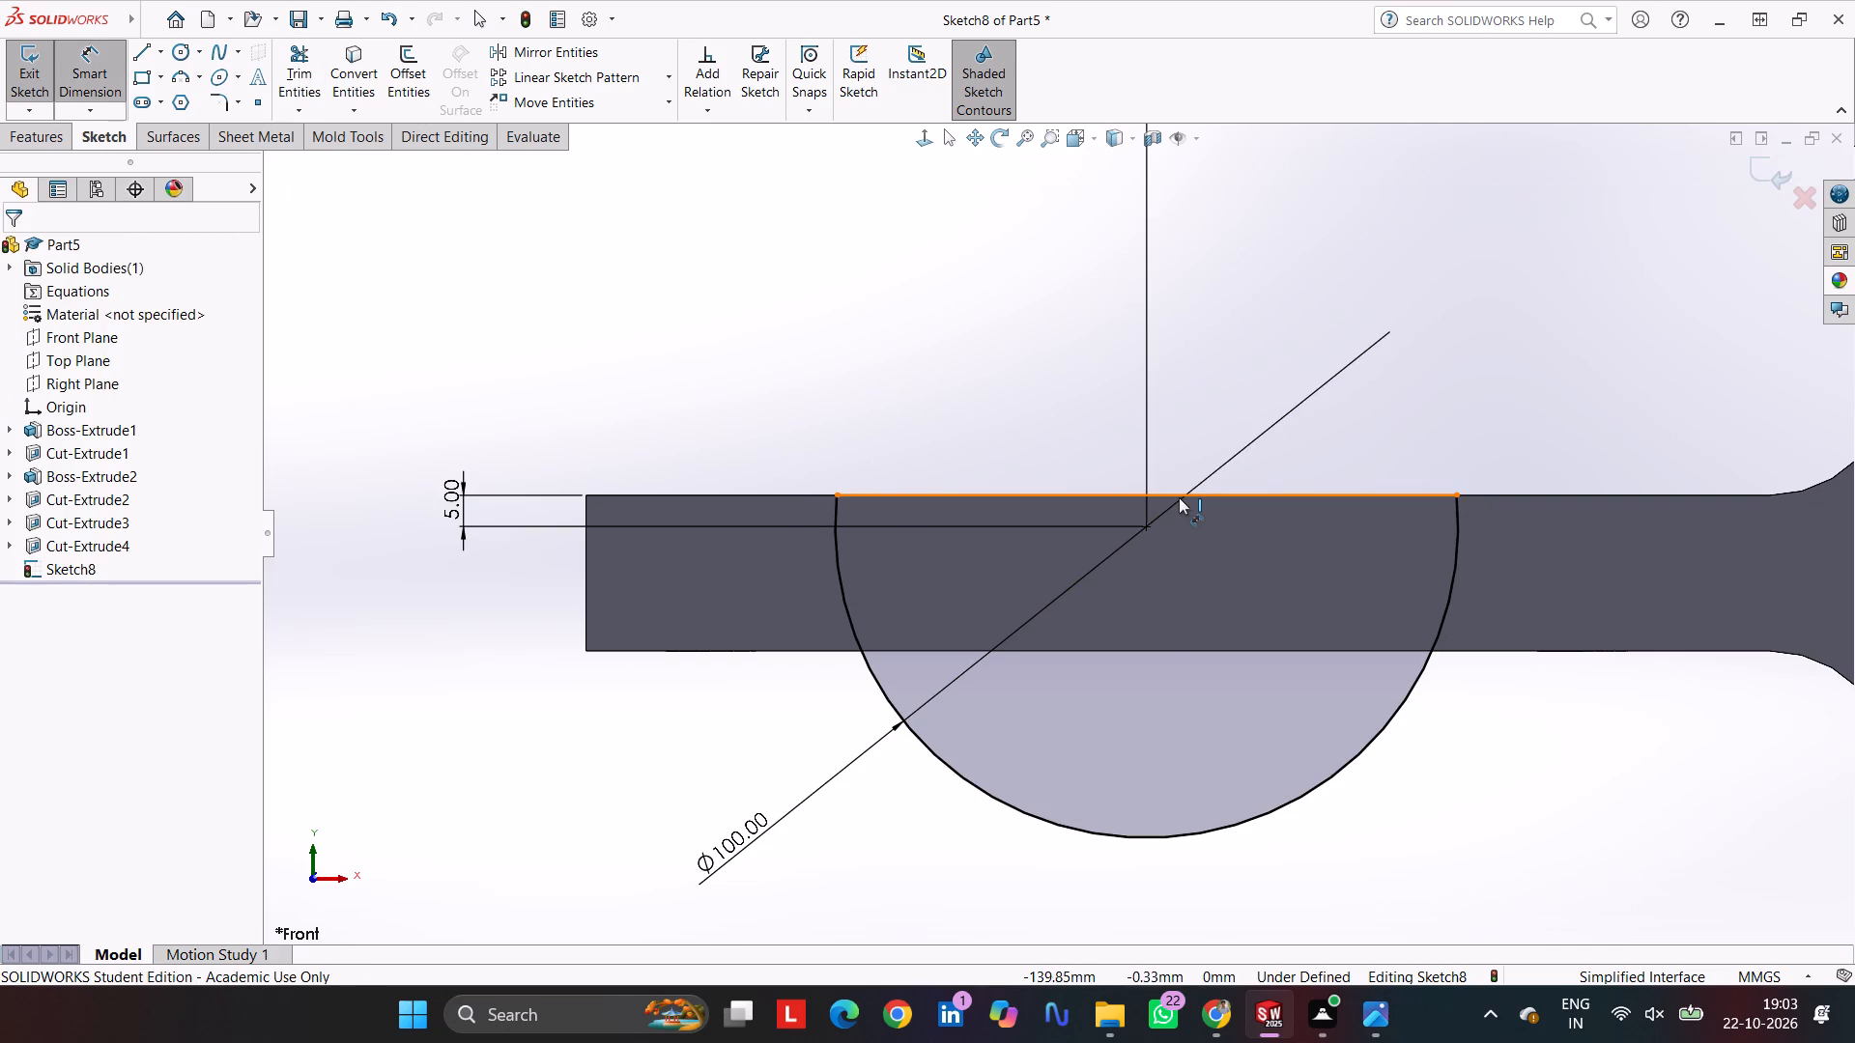
left_click(1177, 437)
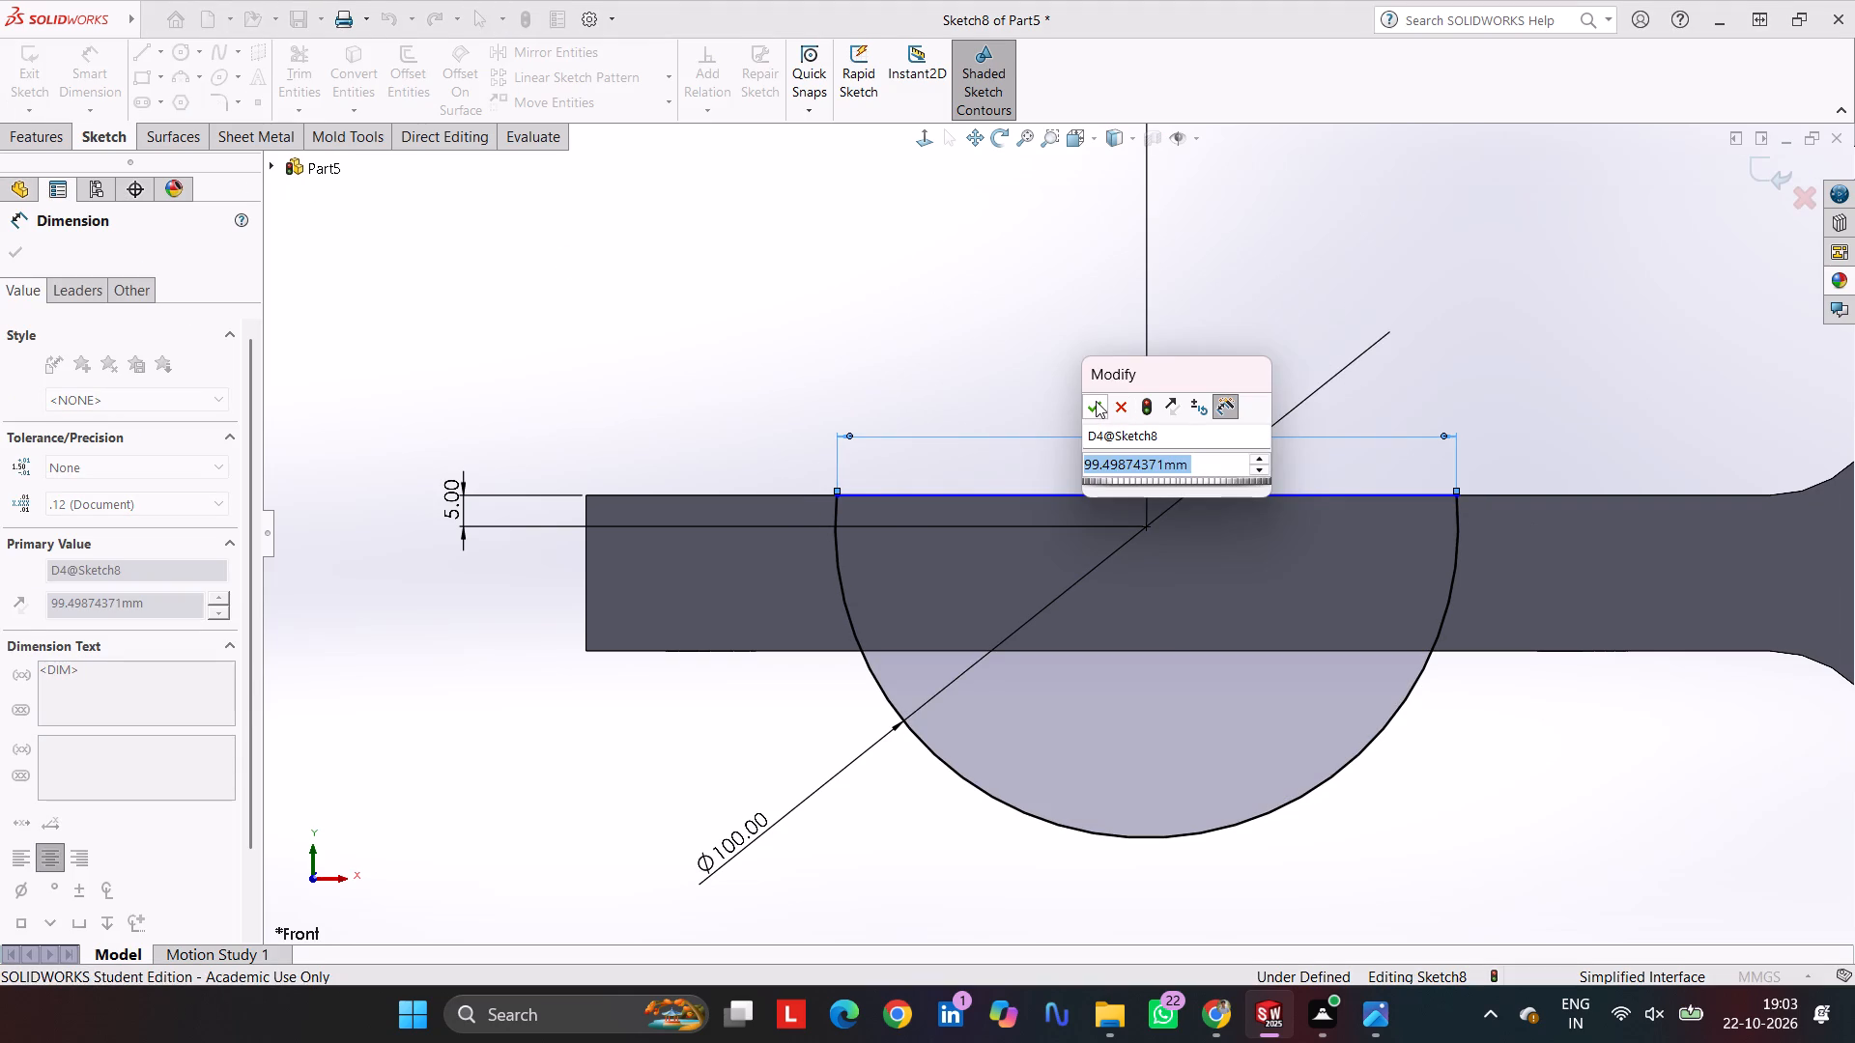
left_click(1096, 401)
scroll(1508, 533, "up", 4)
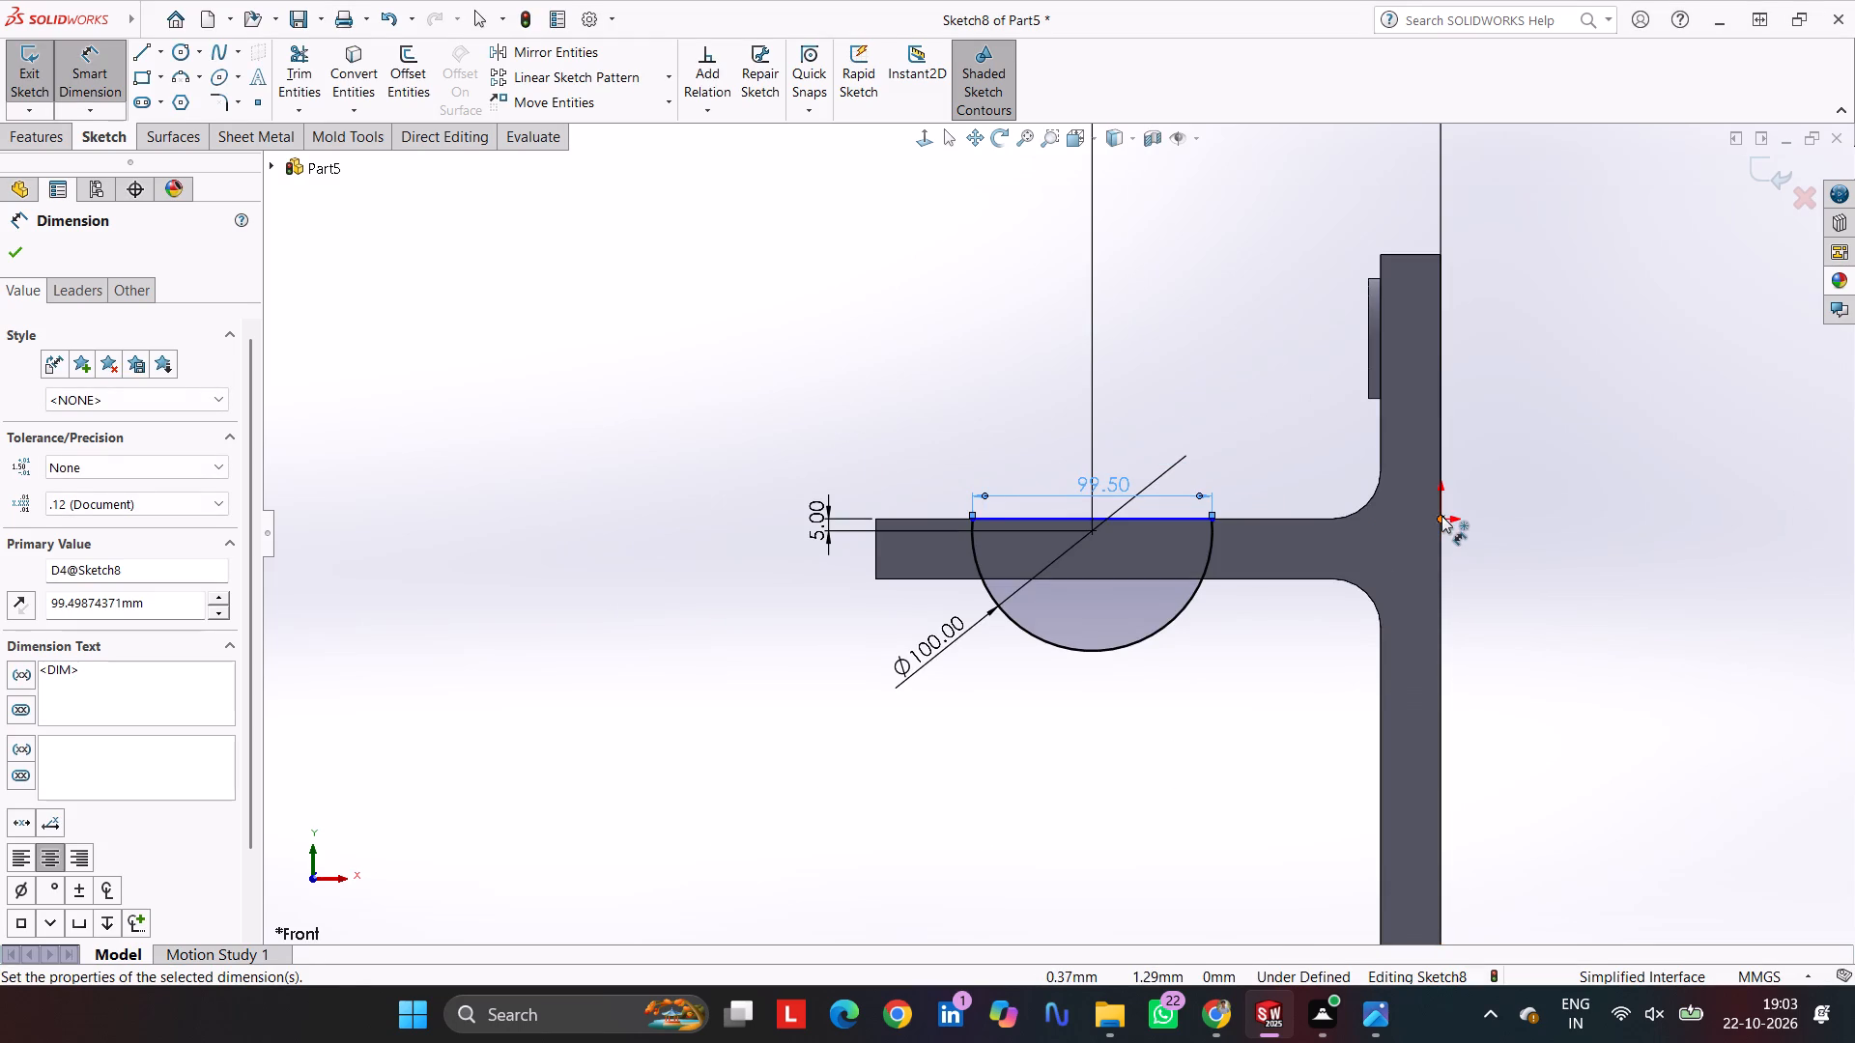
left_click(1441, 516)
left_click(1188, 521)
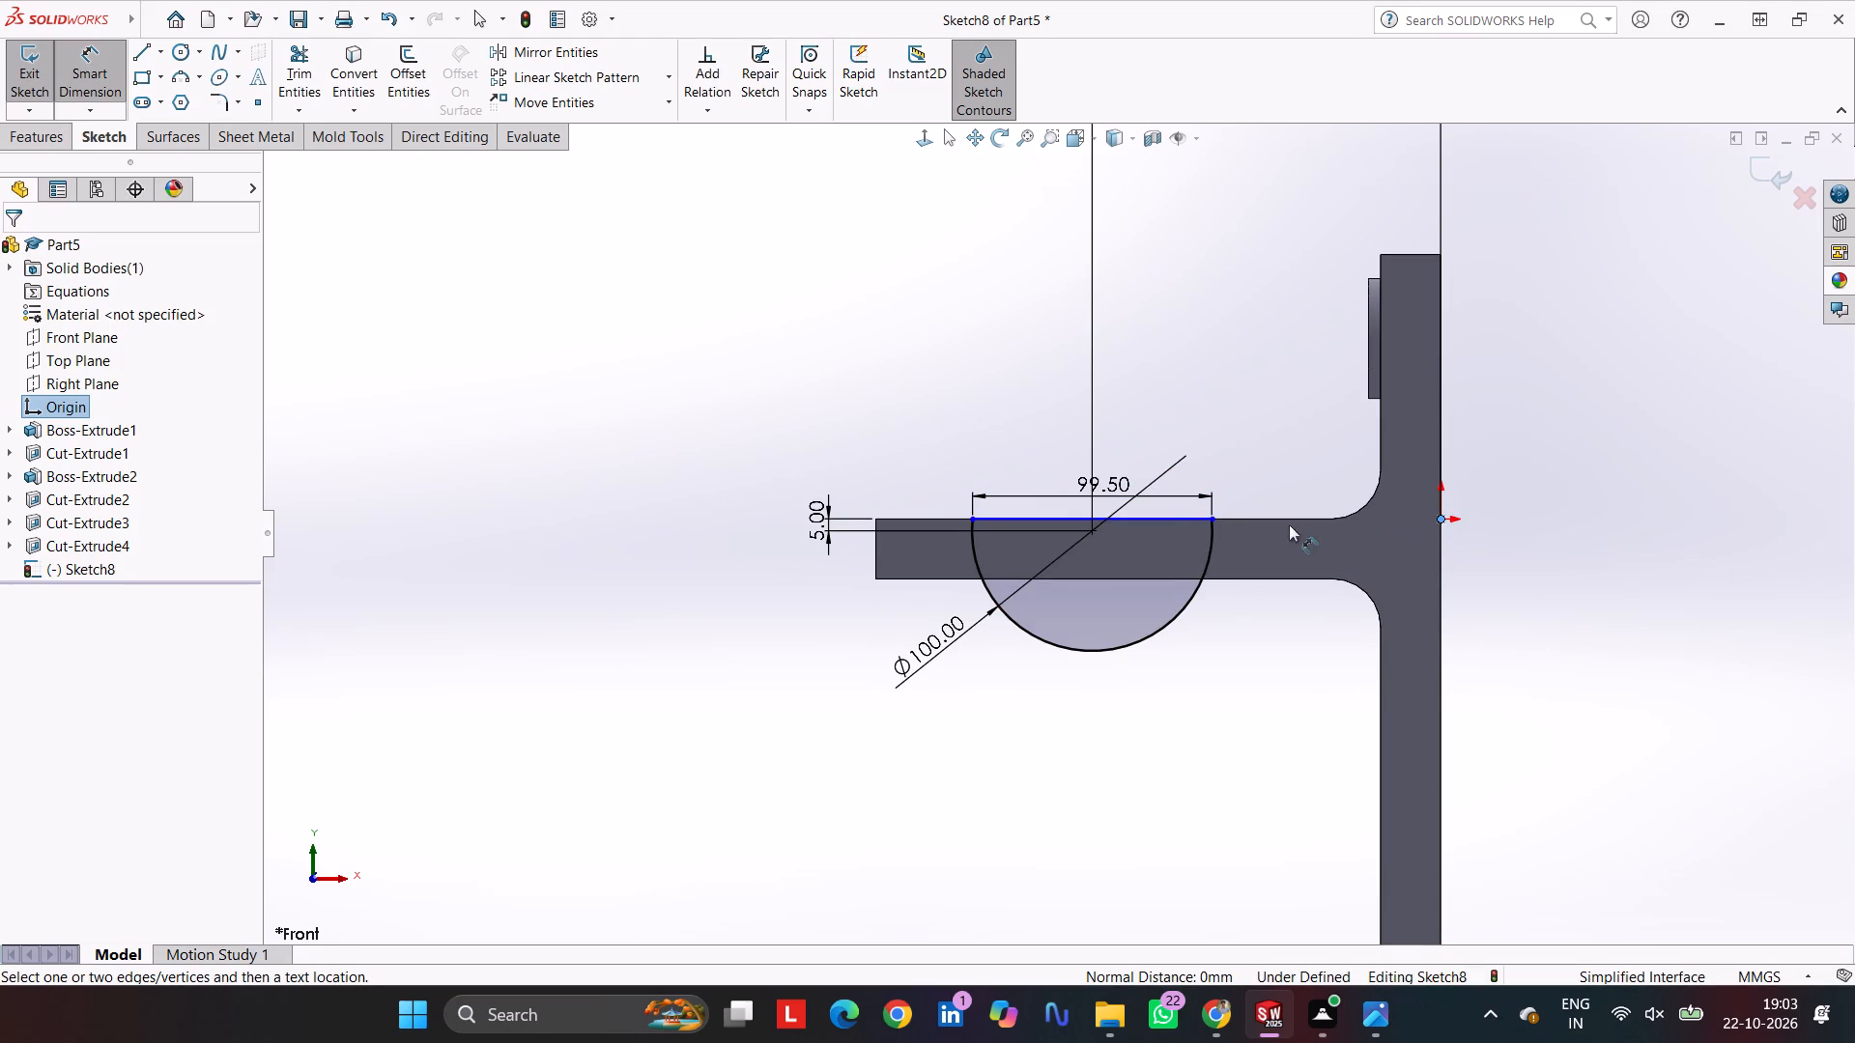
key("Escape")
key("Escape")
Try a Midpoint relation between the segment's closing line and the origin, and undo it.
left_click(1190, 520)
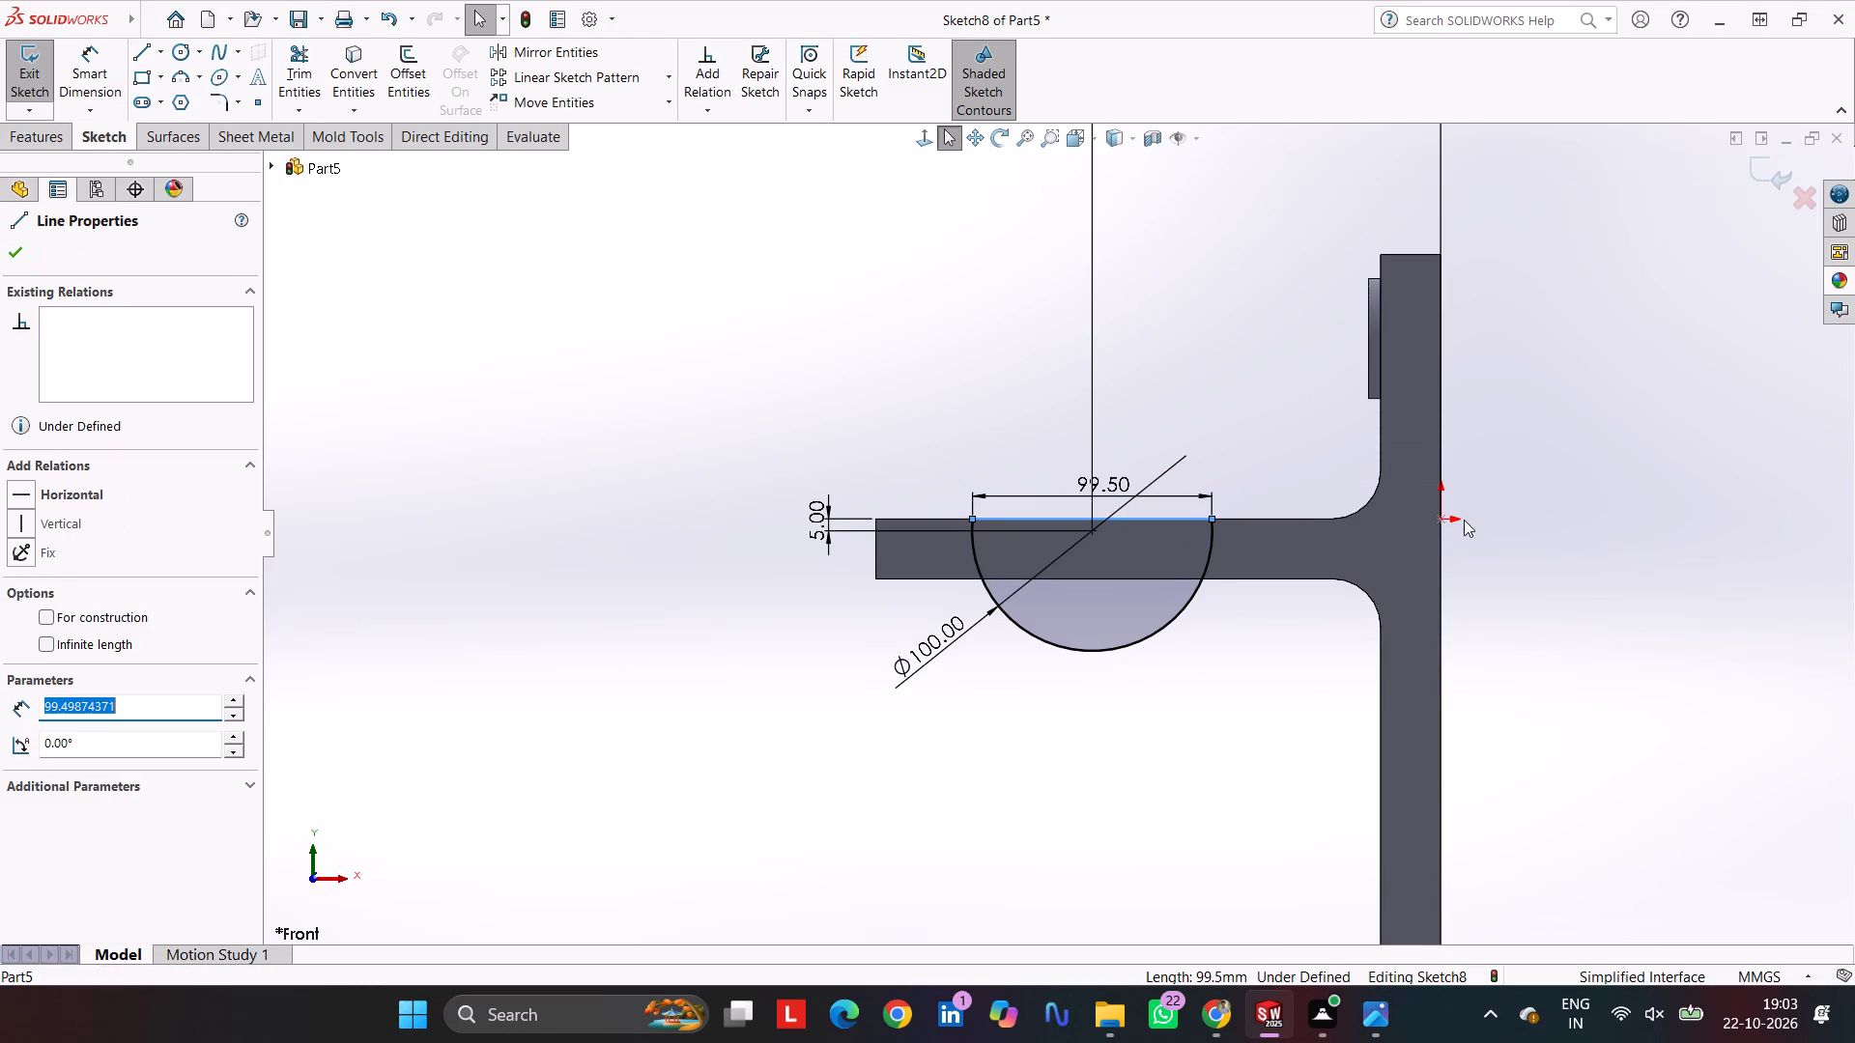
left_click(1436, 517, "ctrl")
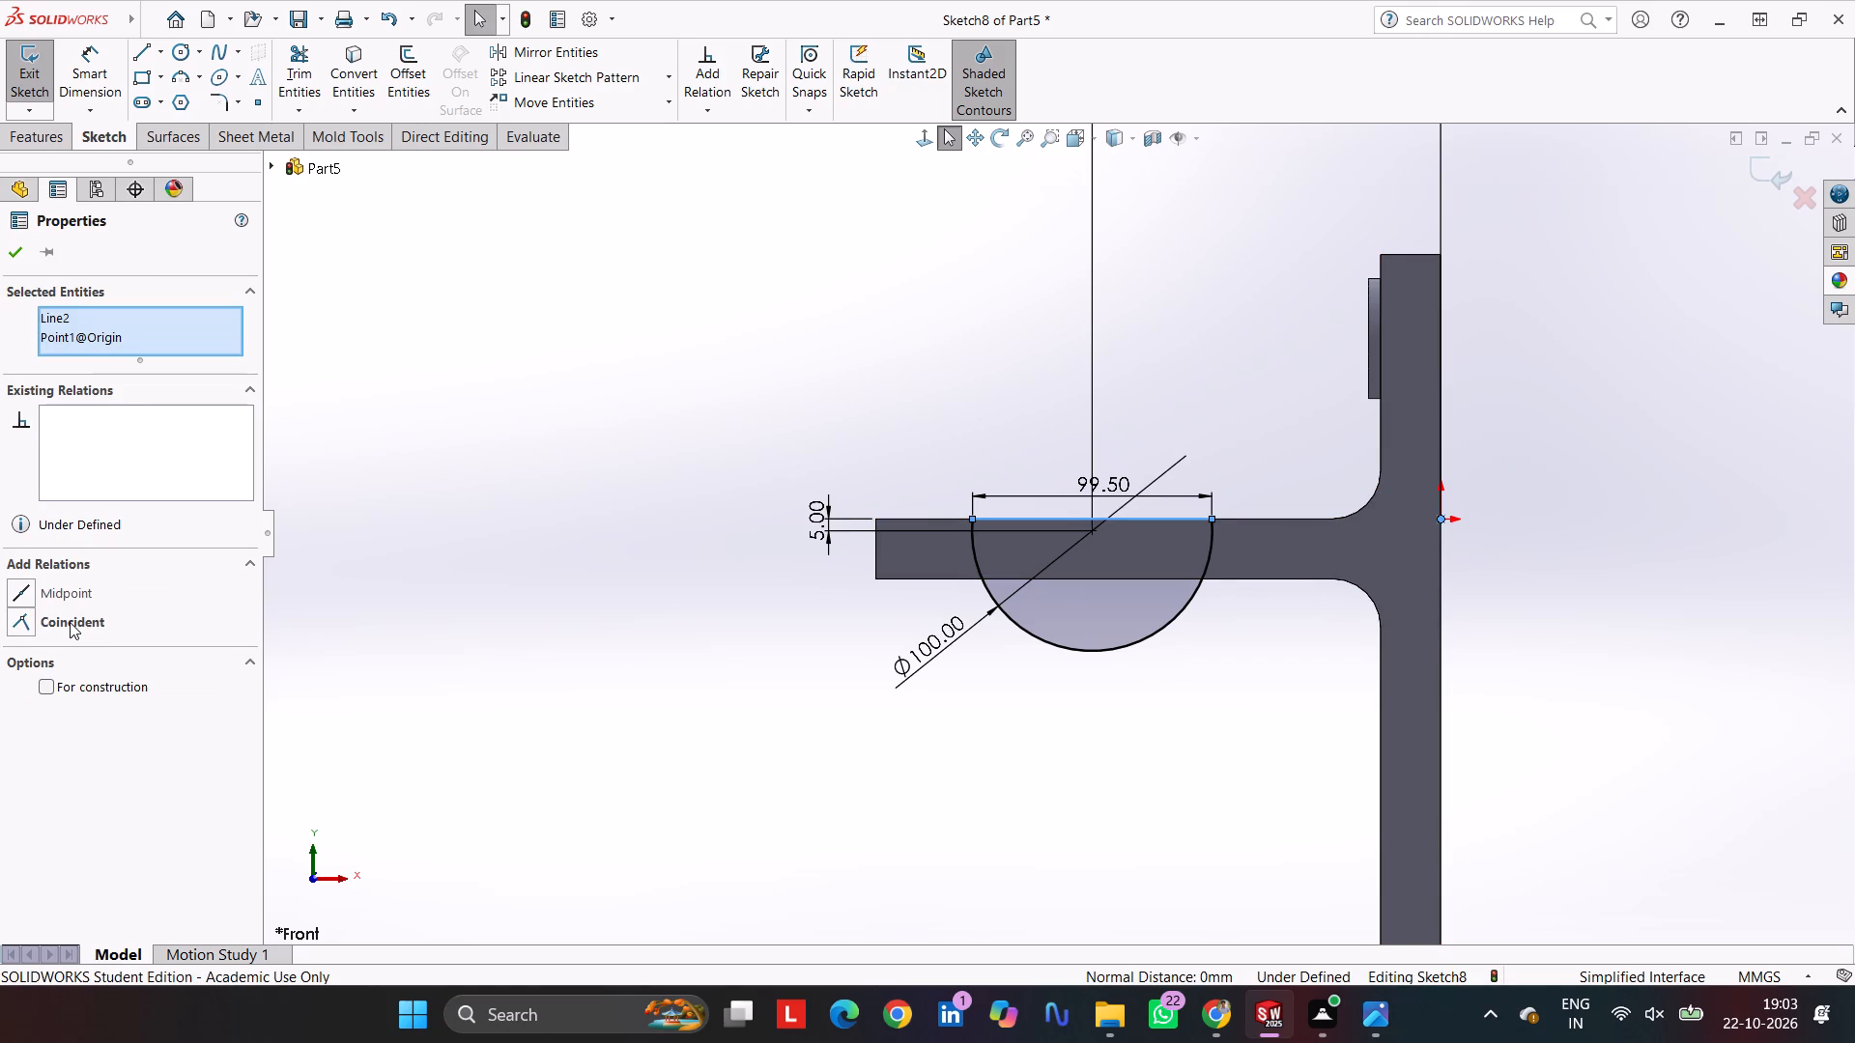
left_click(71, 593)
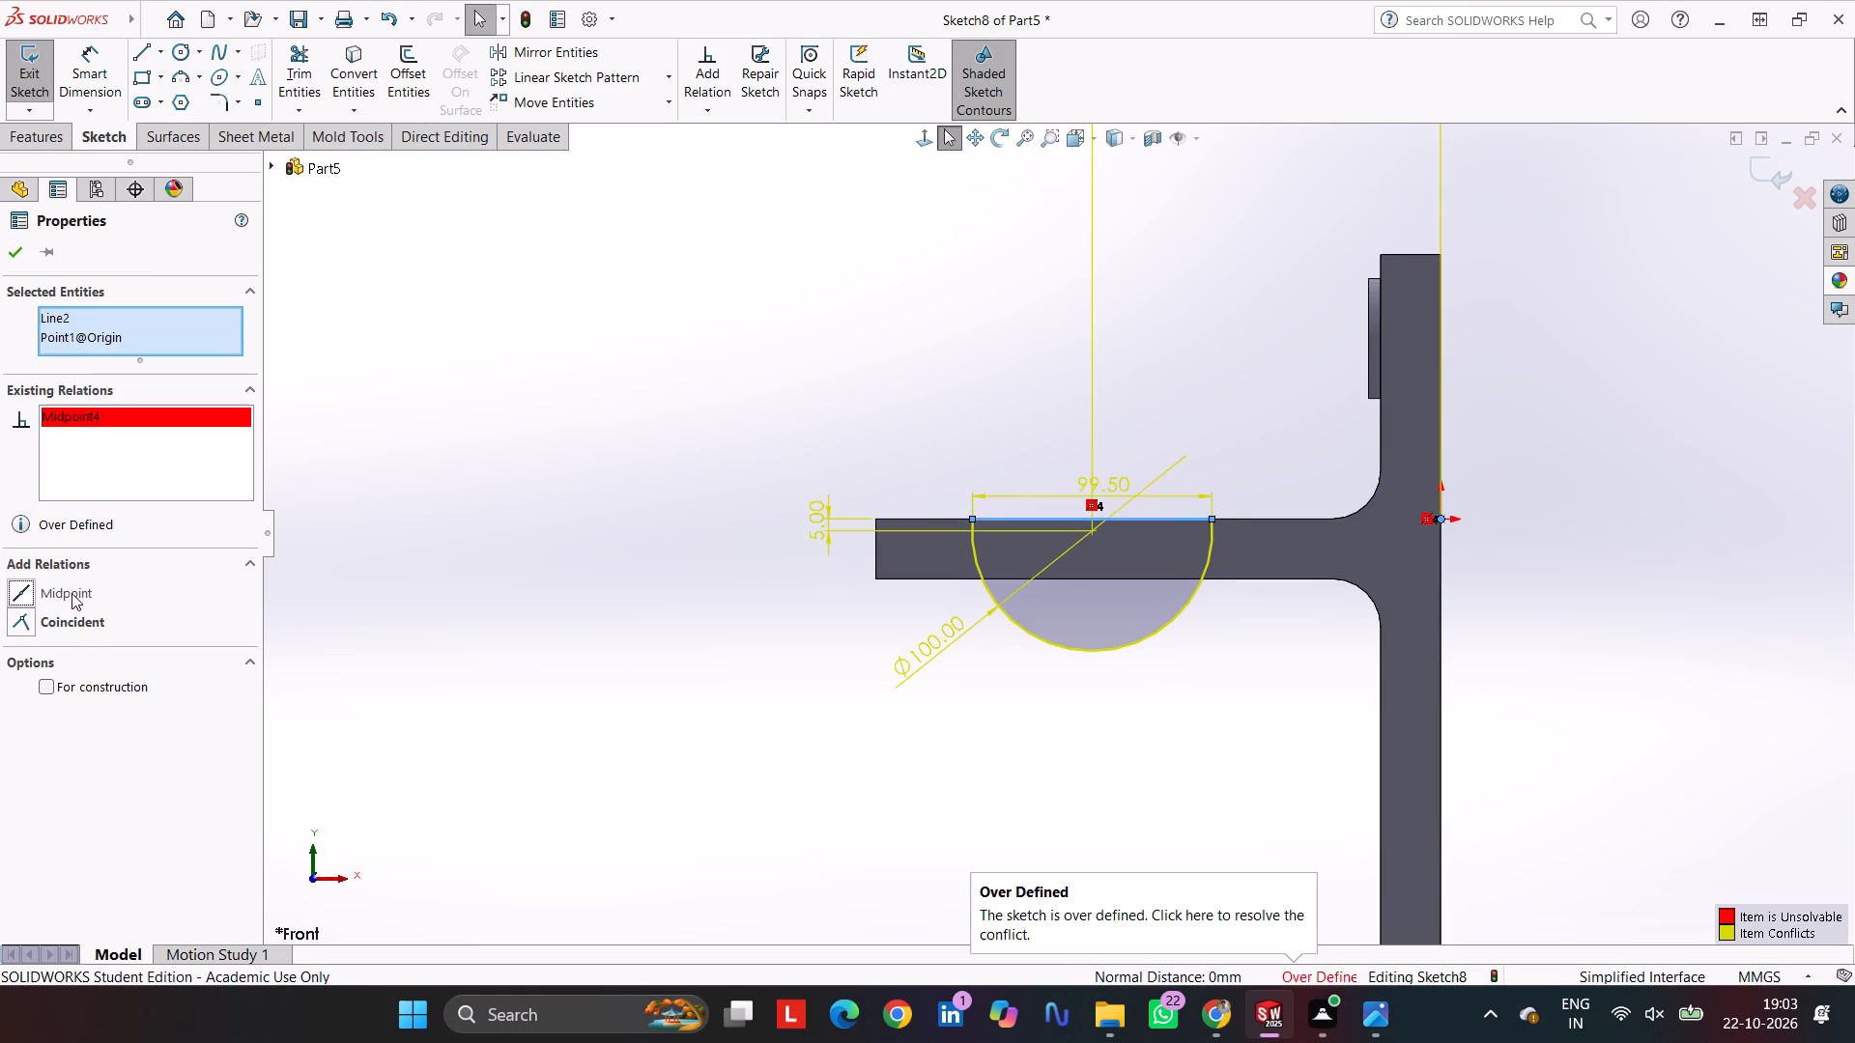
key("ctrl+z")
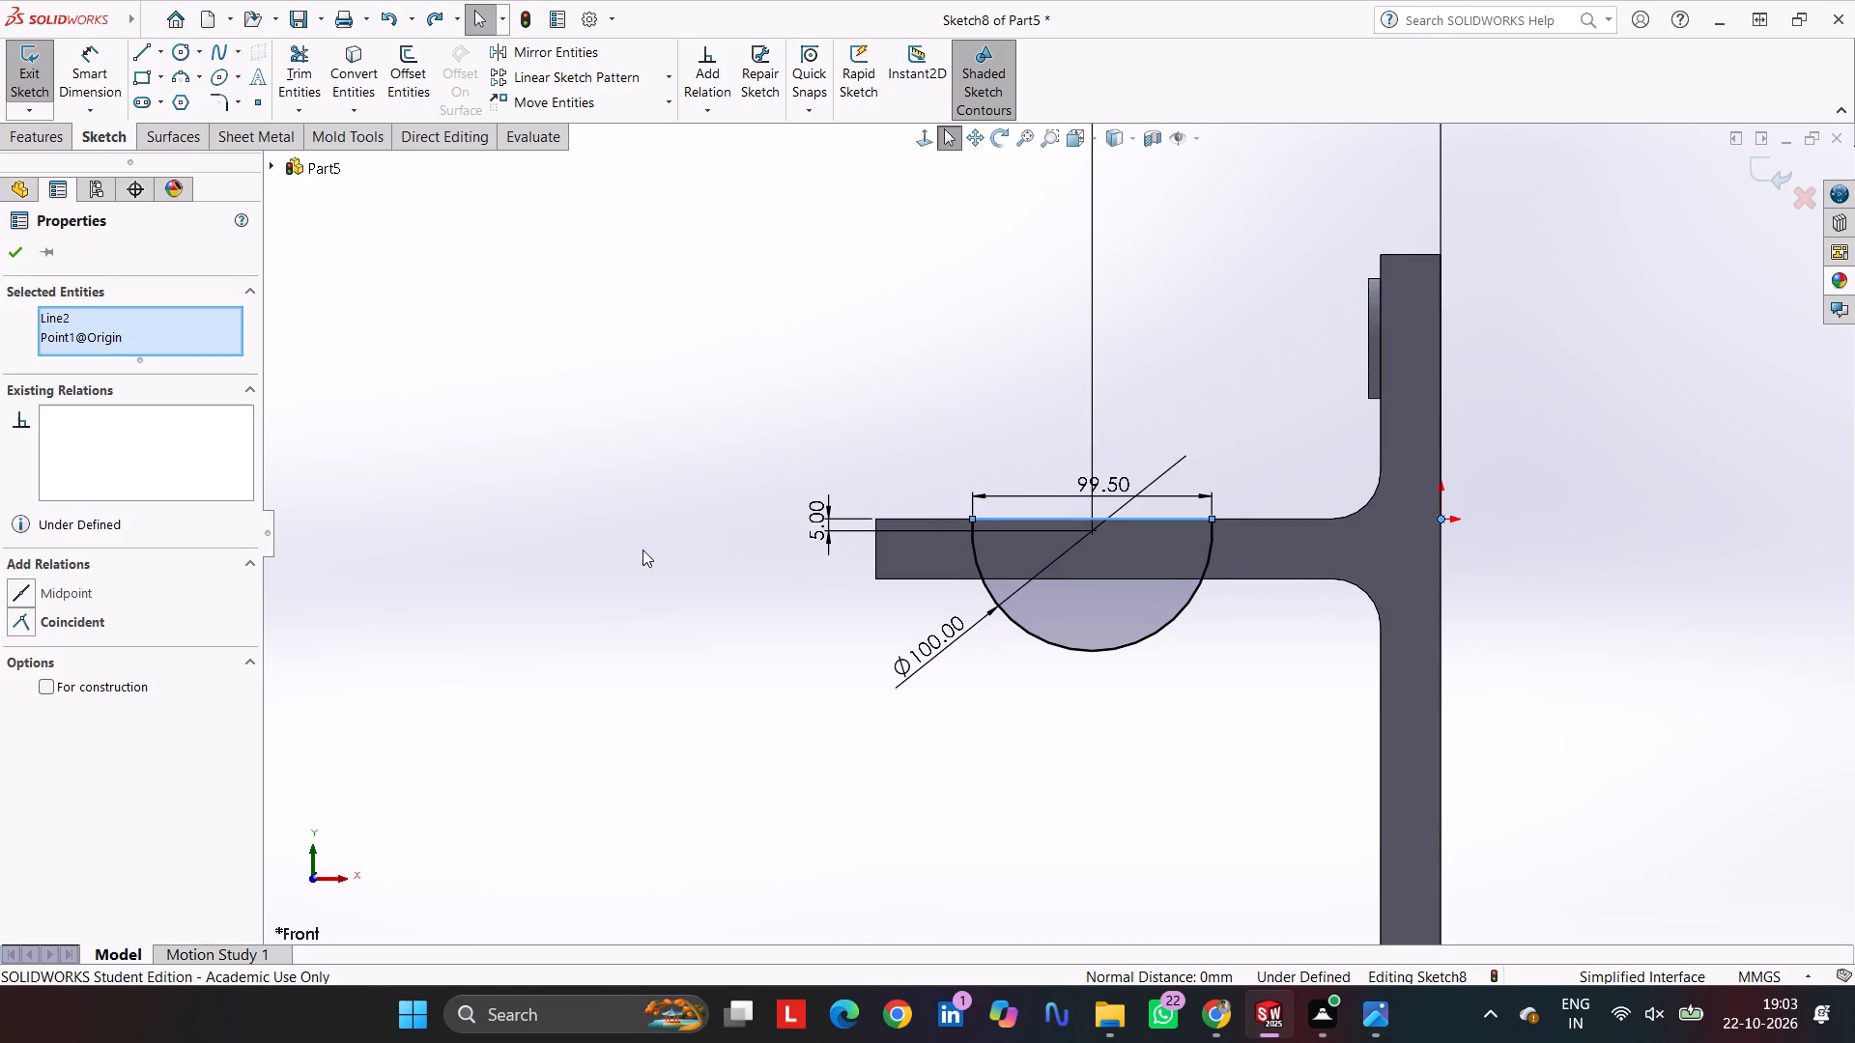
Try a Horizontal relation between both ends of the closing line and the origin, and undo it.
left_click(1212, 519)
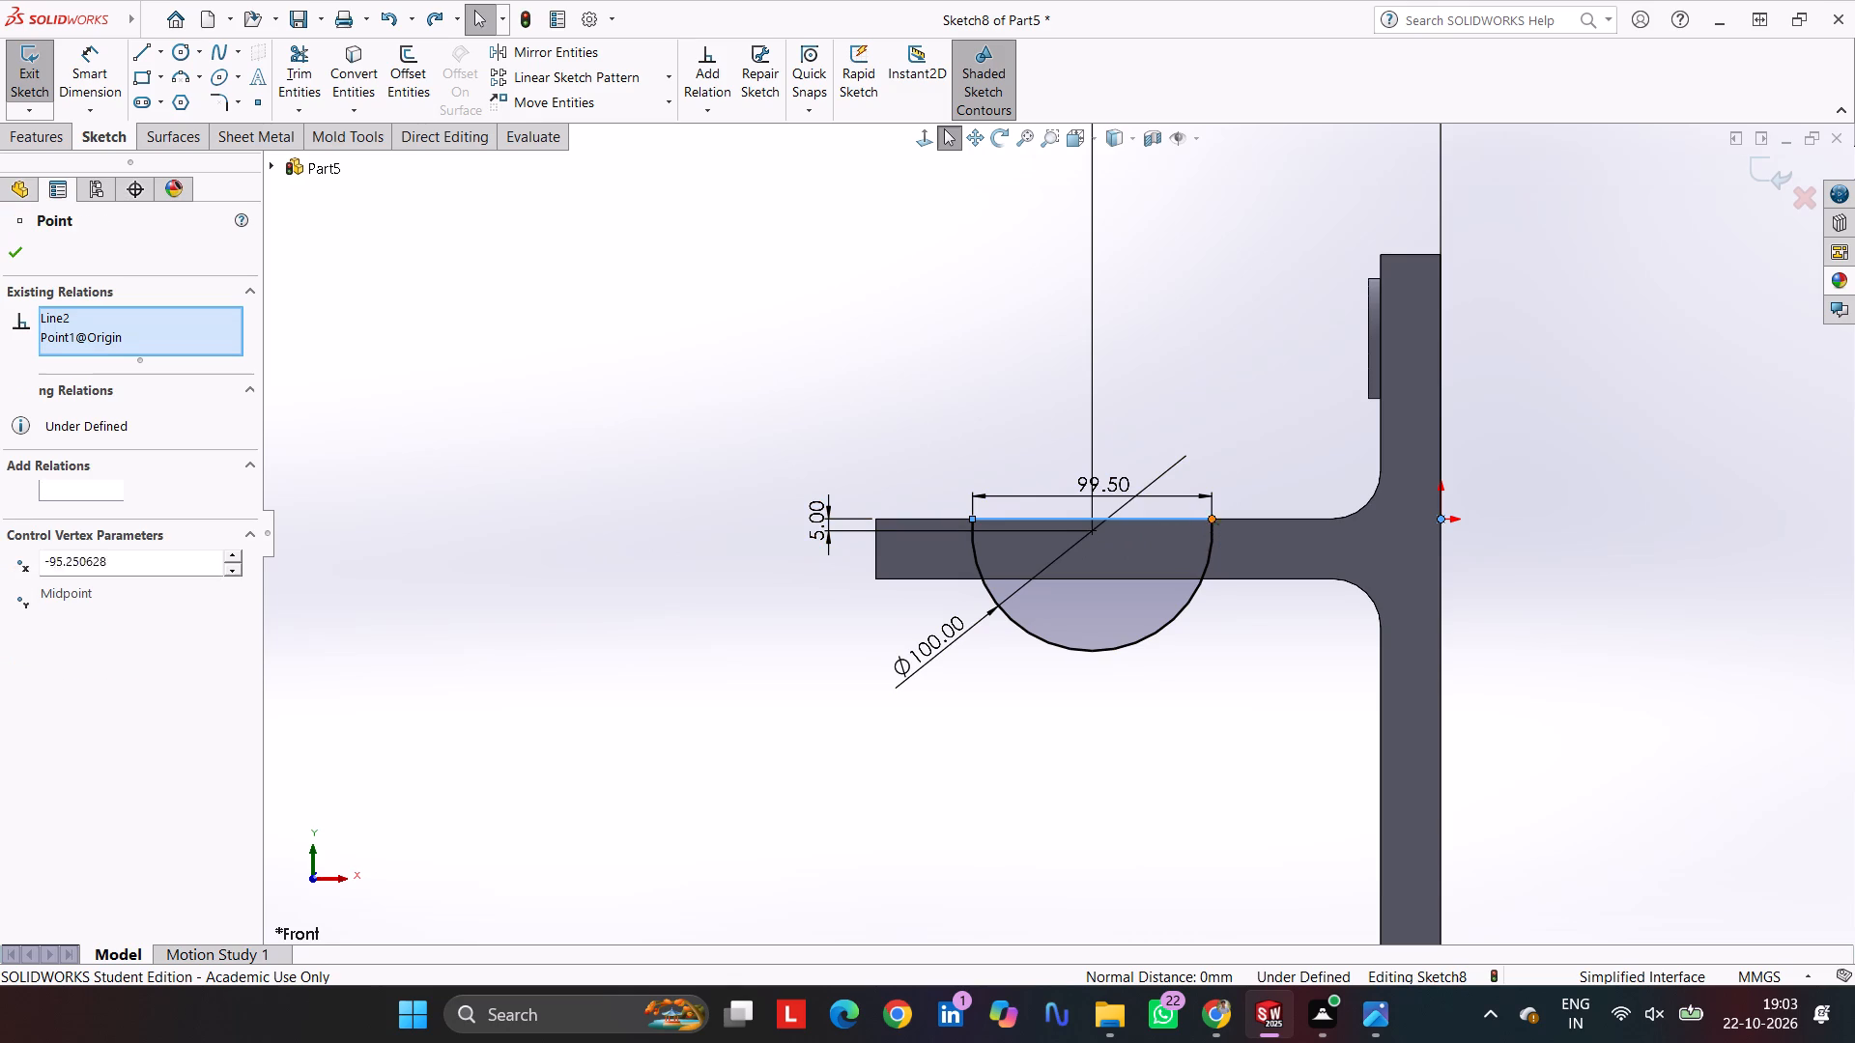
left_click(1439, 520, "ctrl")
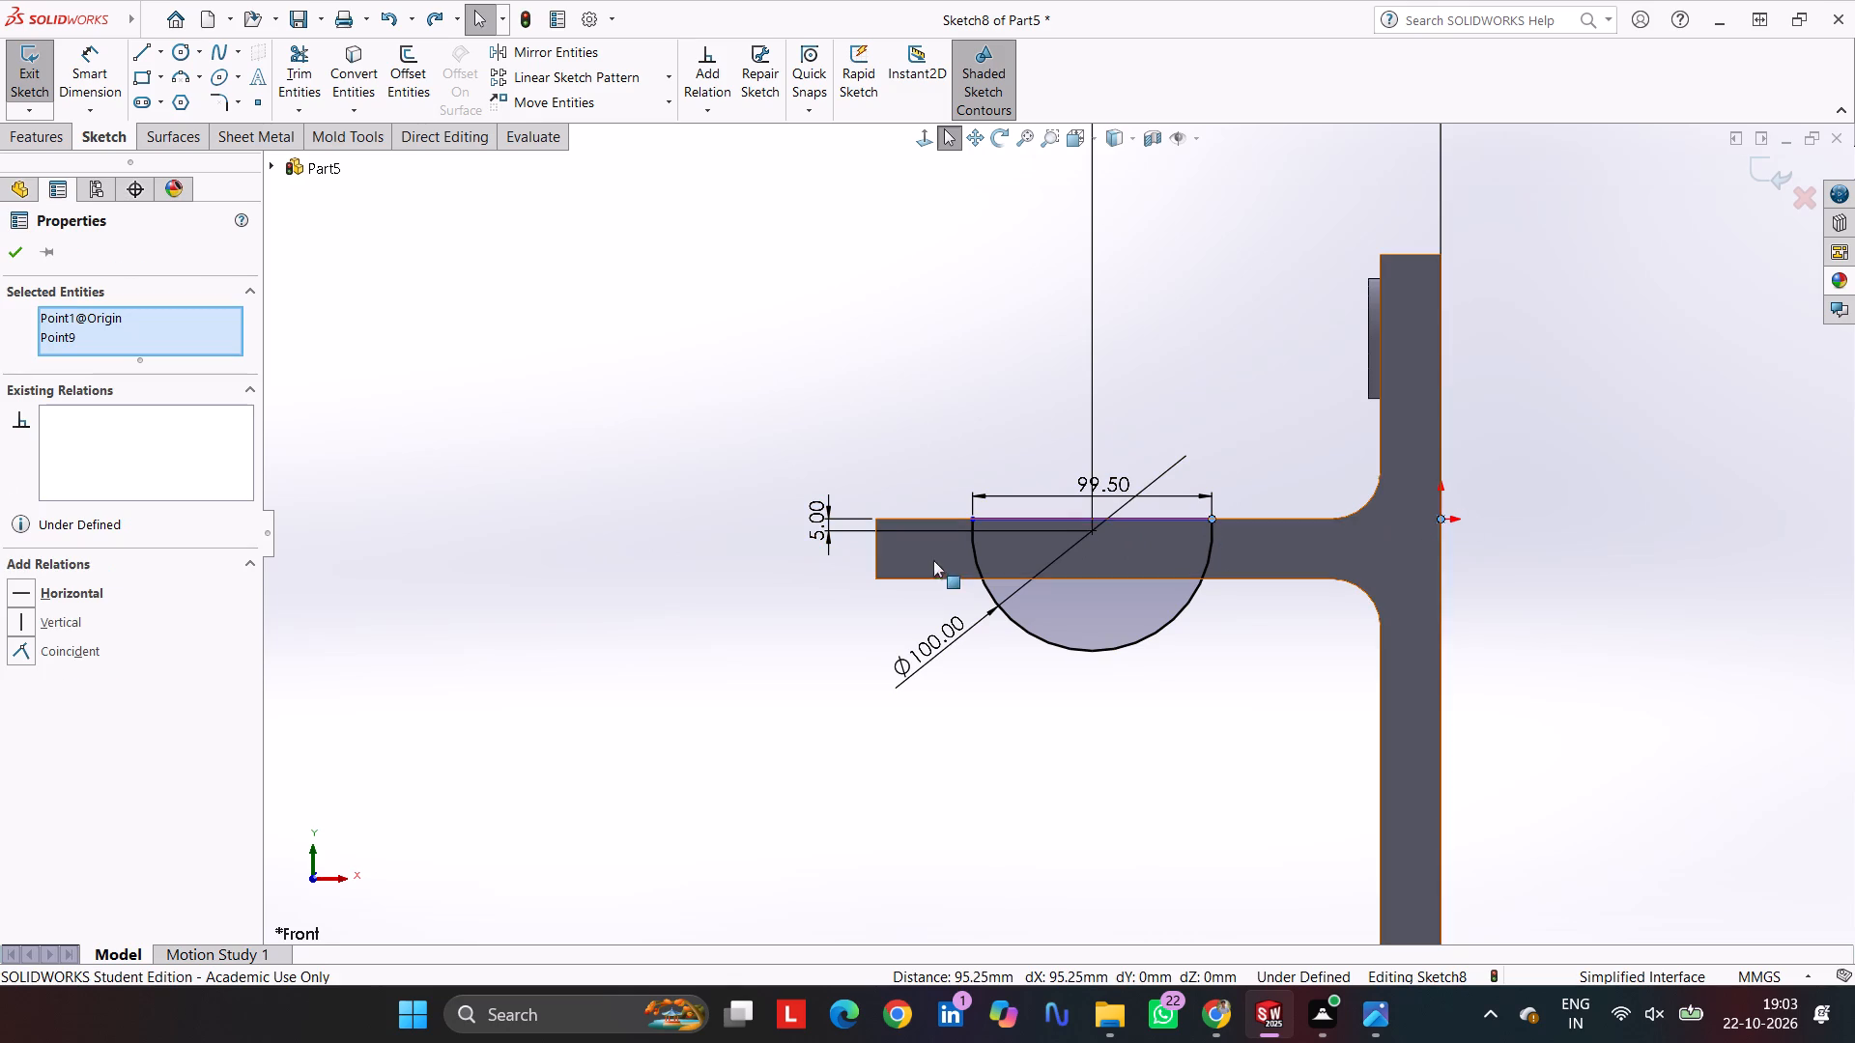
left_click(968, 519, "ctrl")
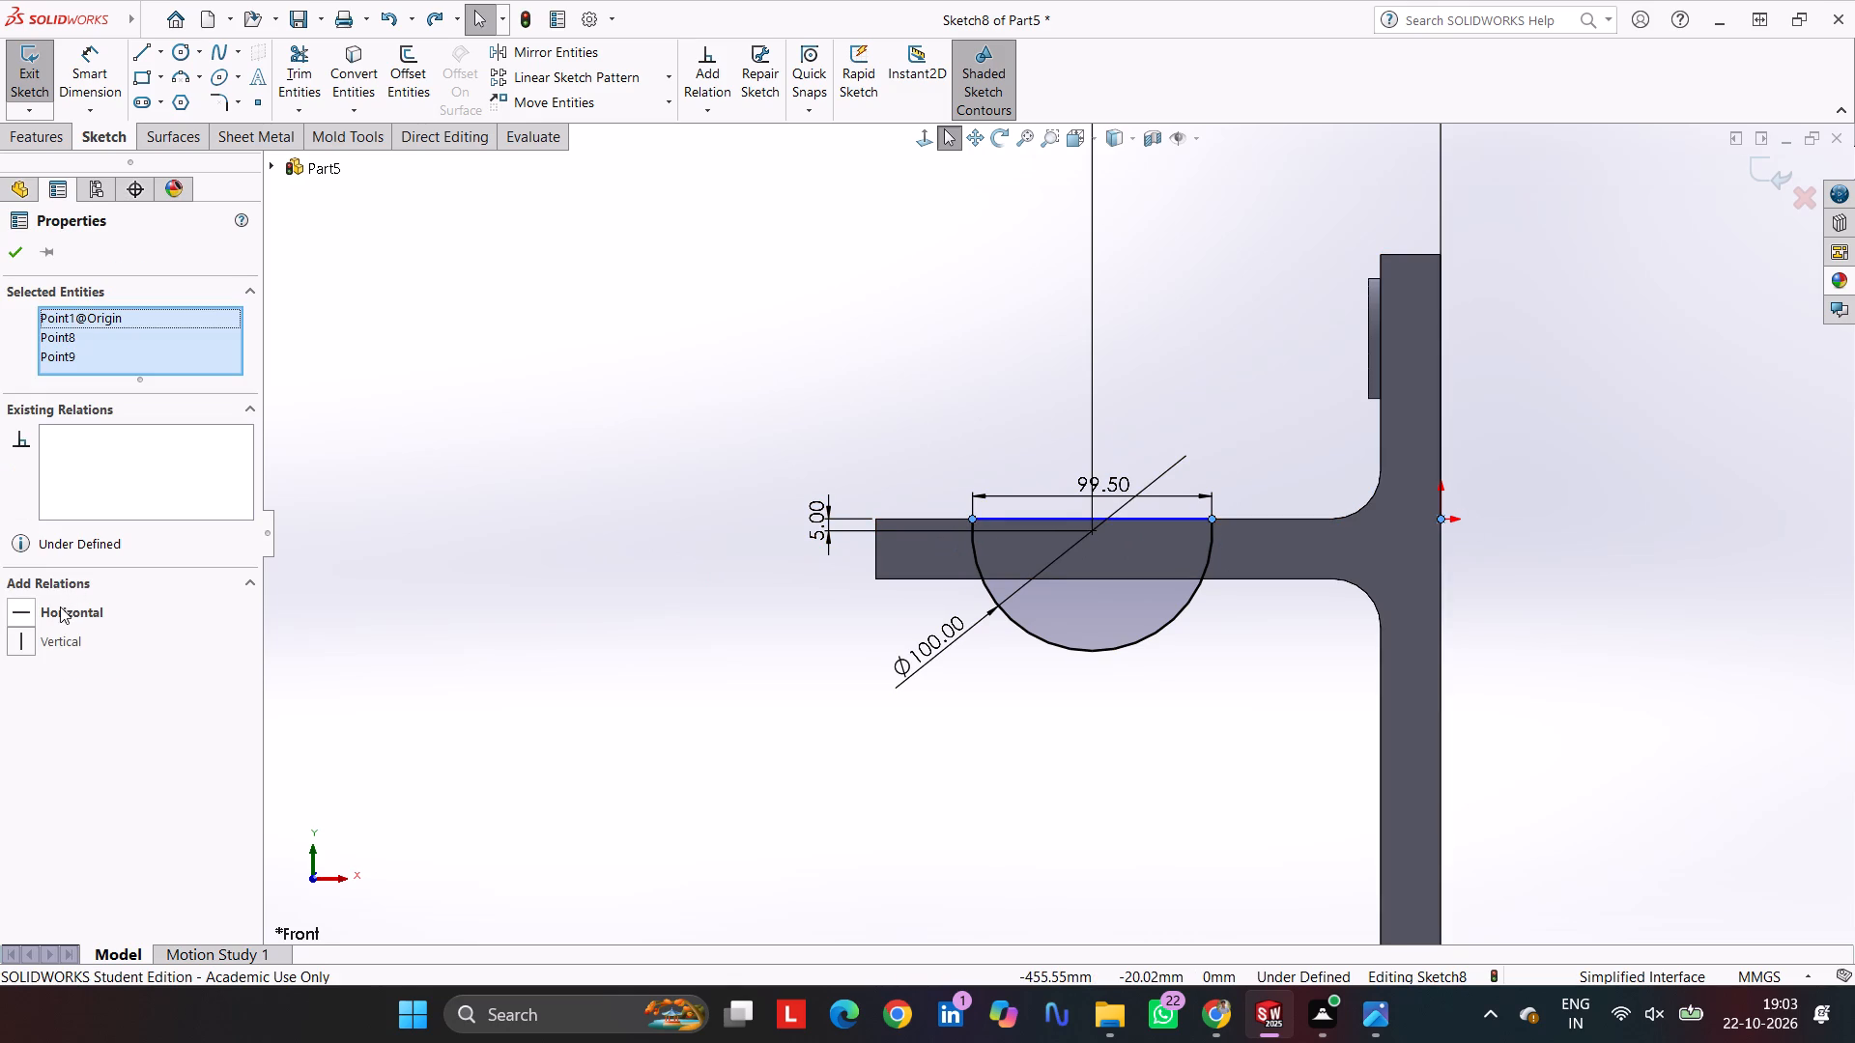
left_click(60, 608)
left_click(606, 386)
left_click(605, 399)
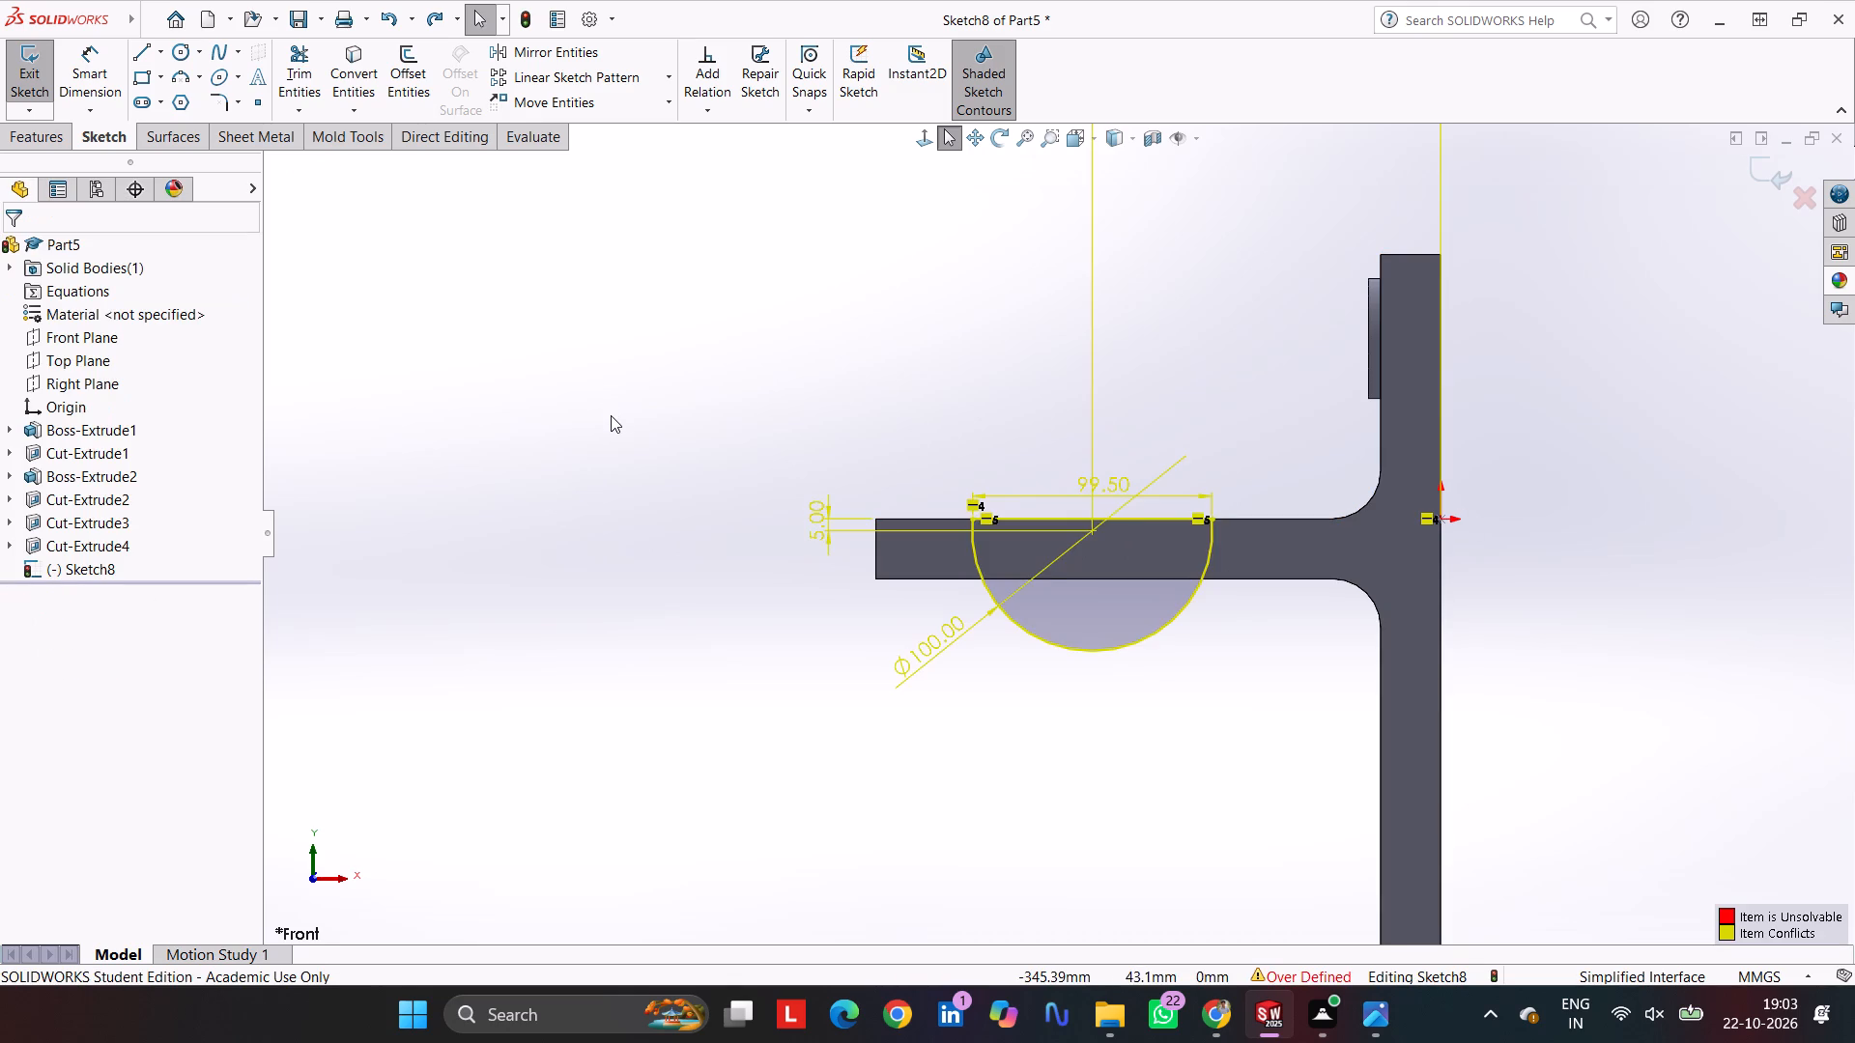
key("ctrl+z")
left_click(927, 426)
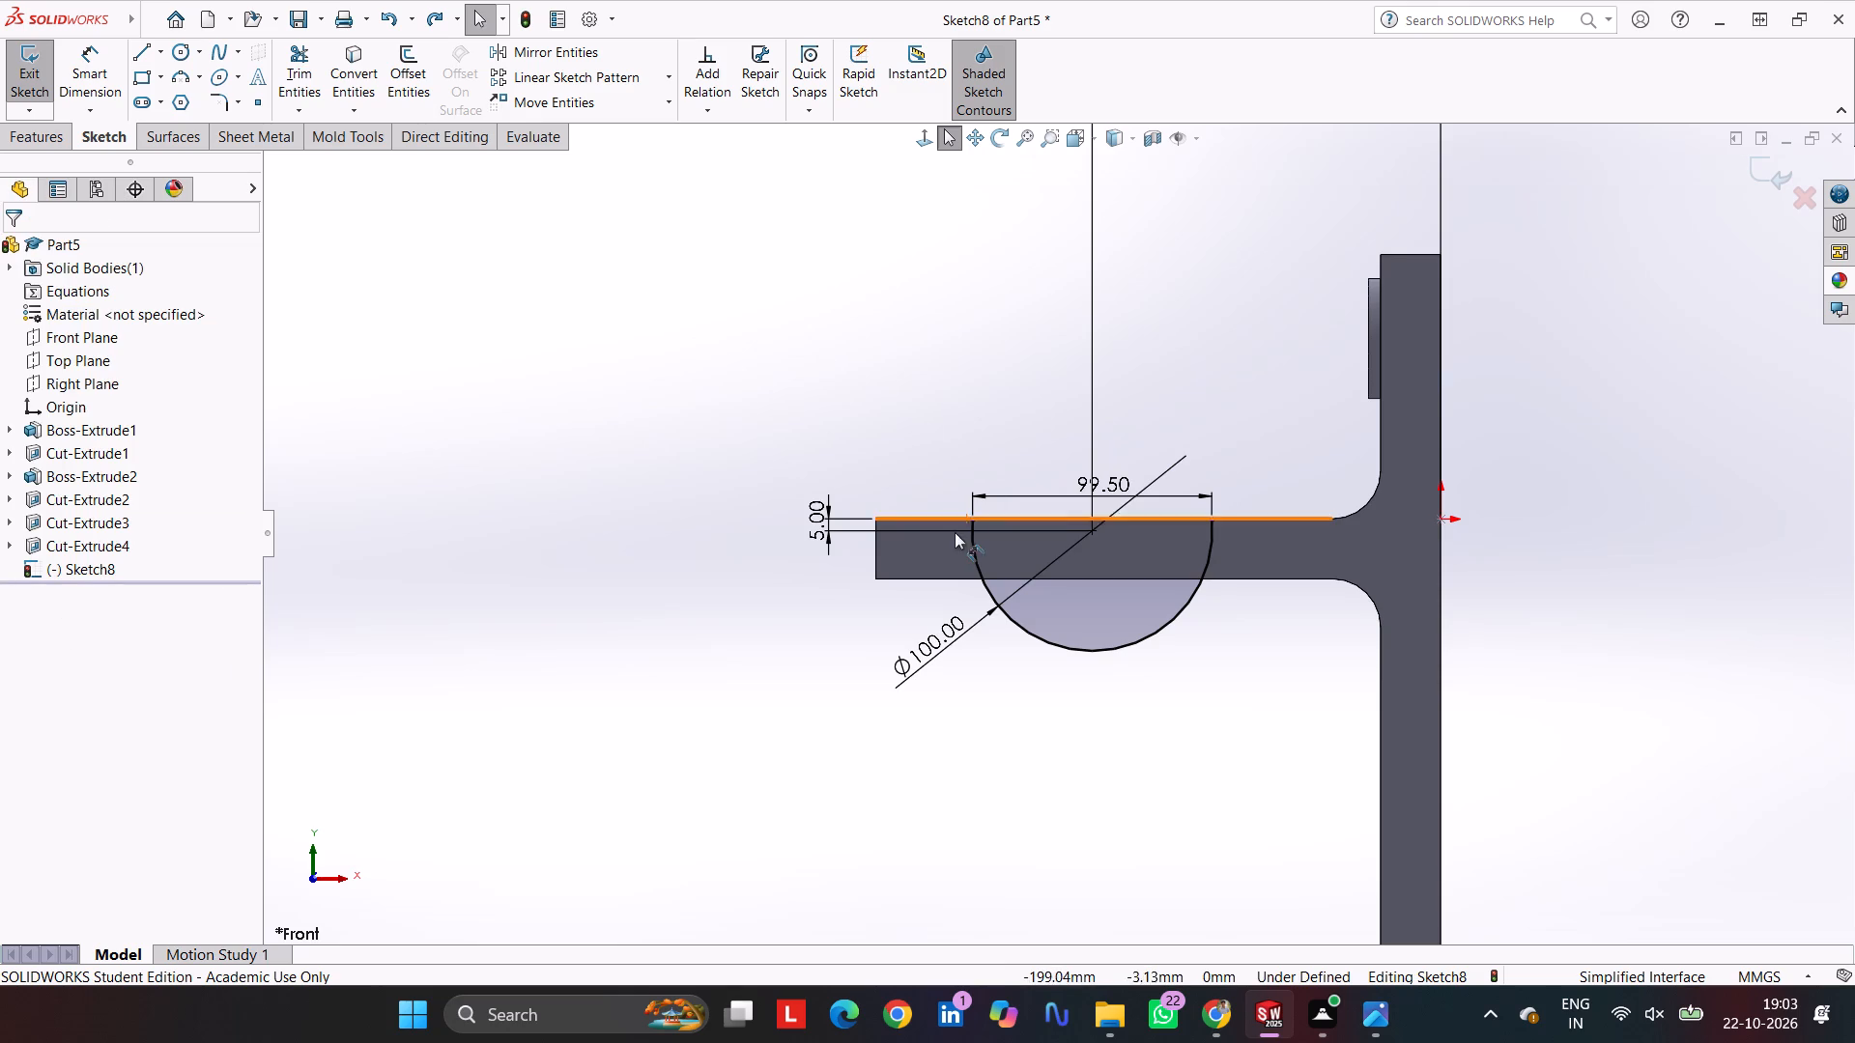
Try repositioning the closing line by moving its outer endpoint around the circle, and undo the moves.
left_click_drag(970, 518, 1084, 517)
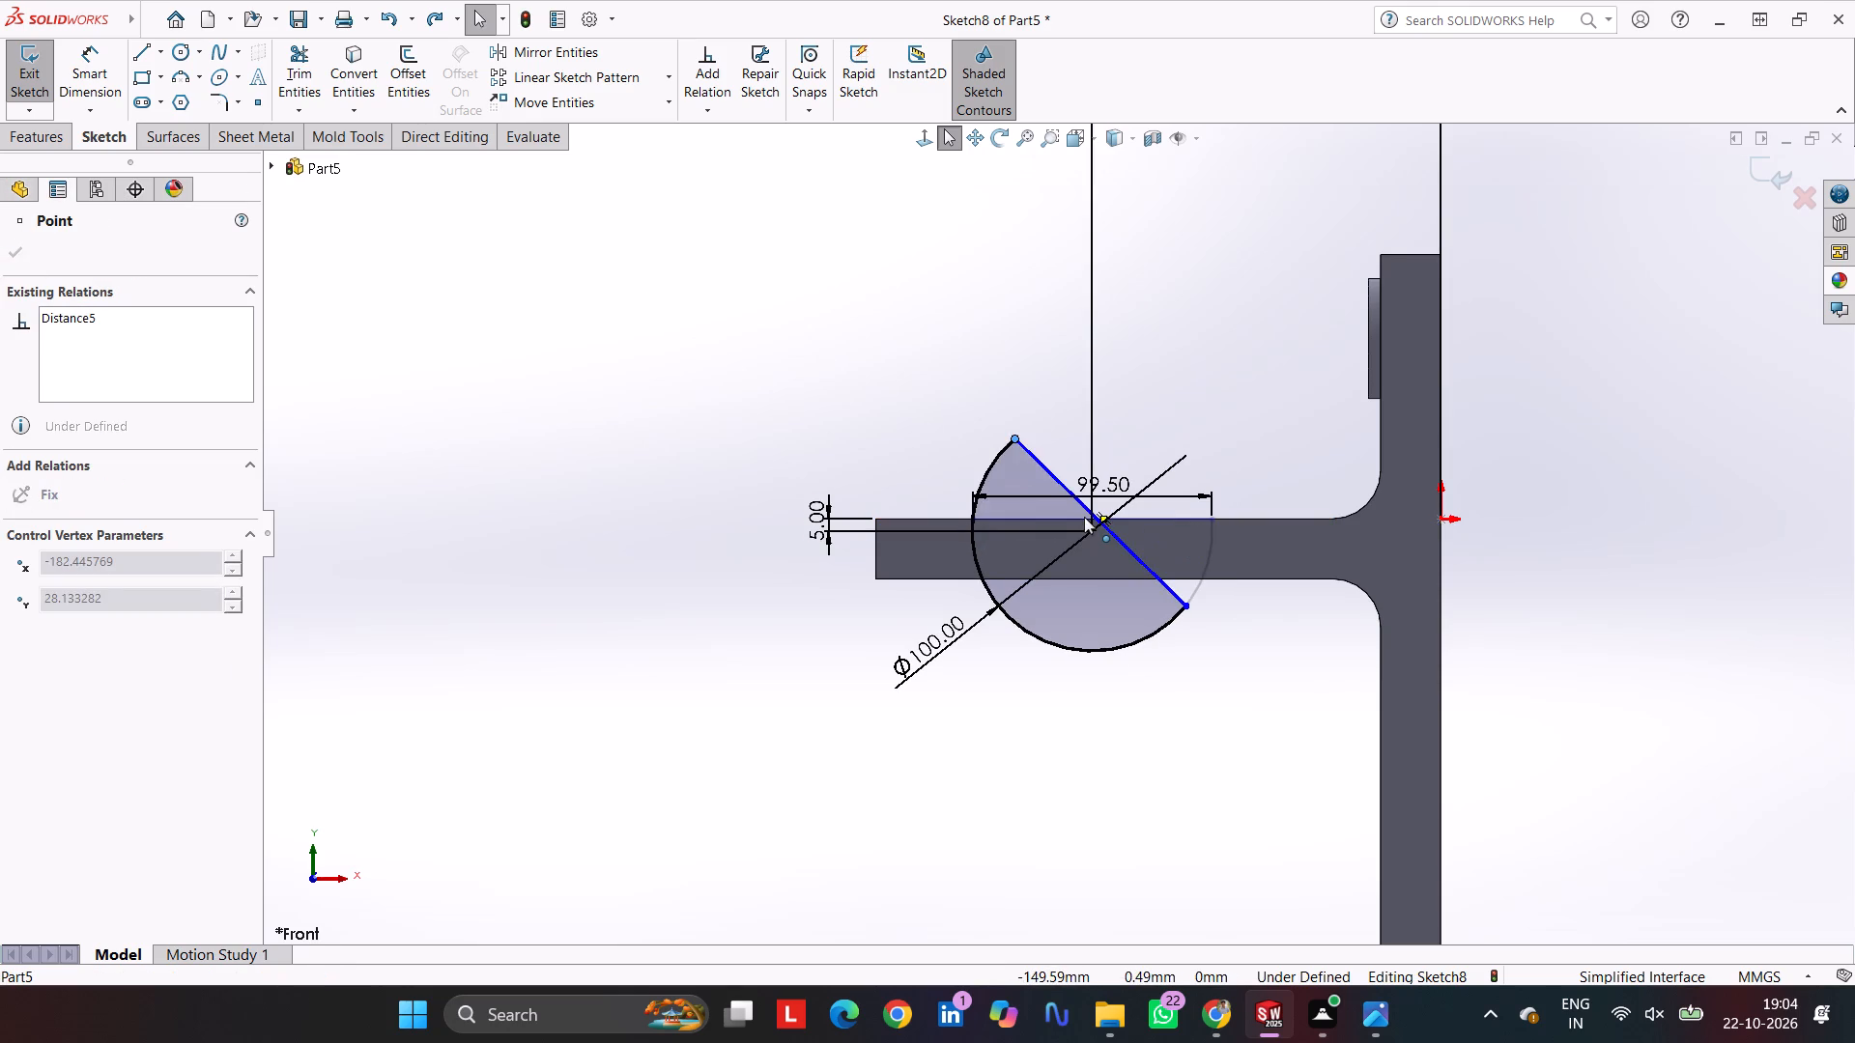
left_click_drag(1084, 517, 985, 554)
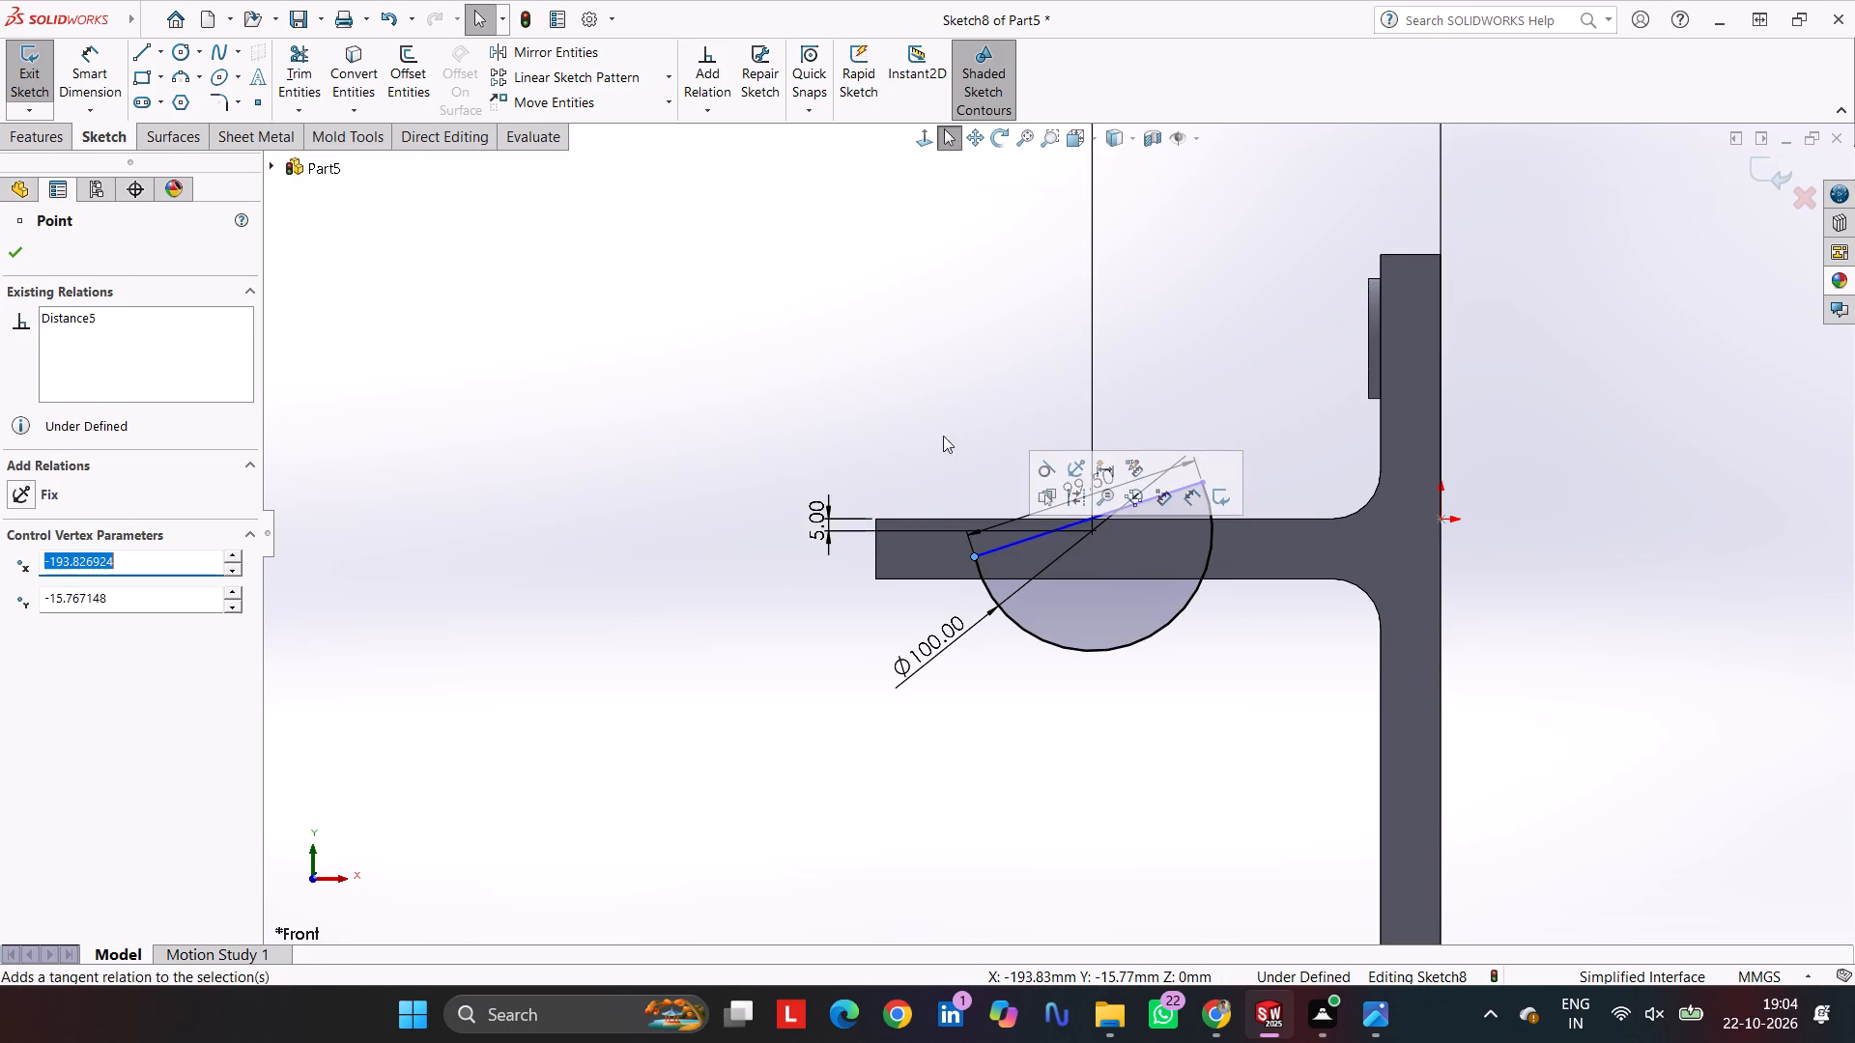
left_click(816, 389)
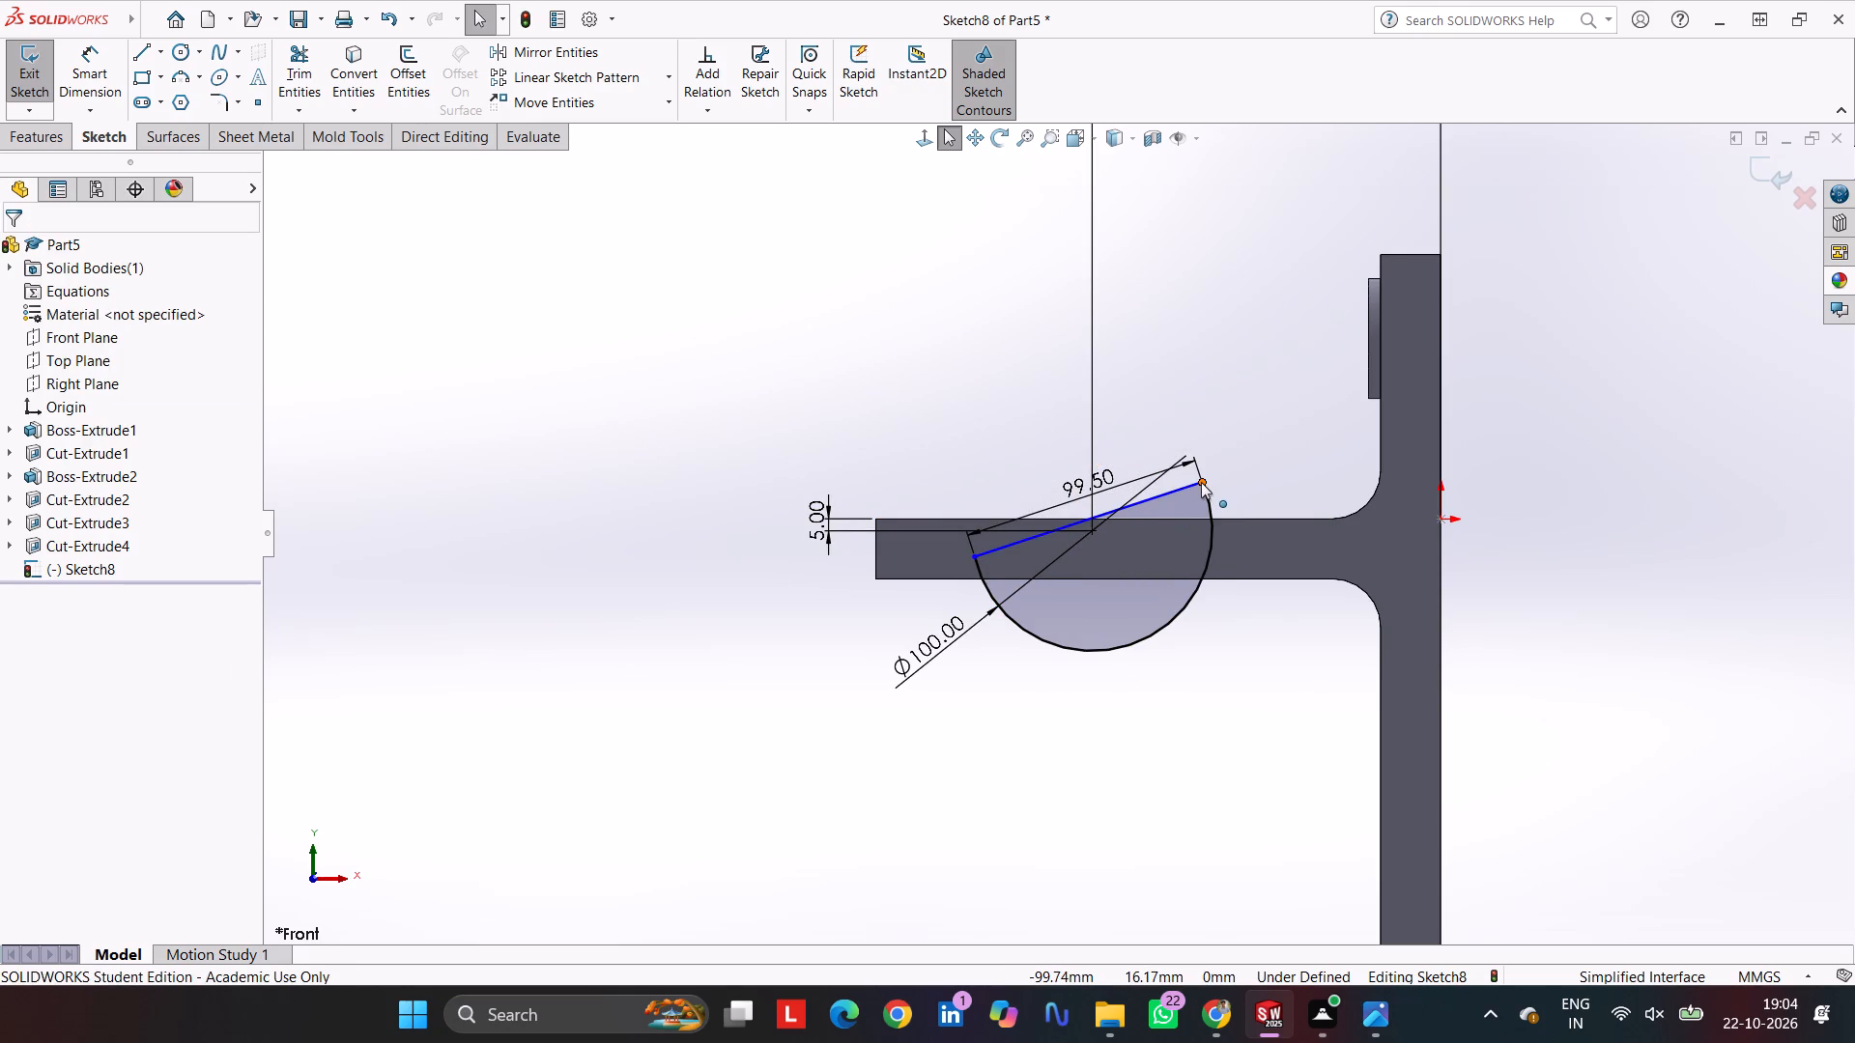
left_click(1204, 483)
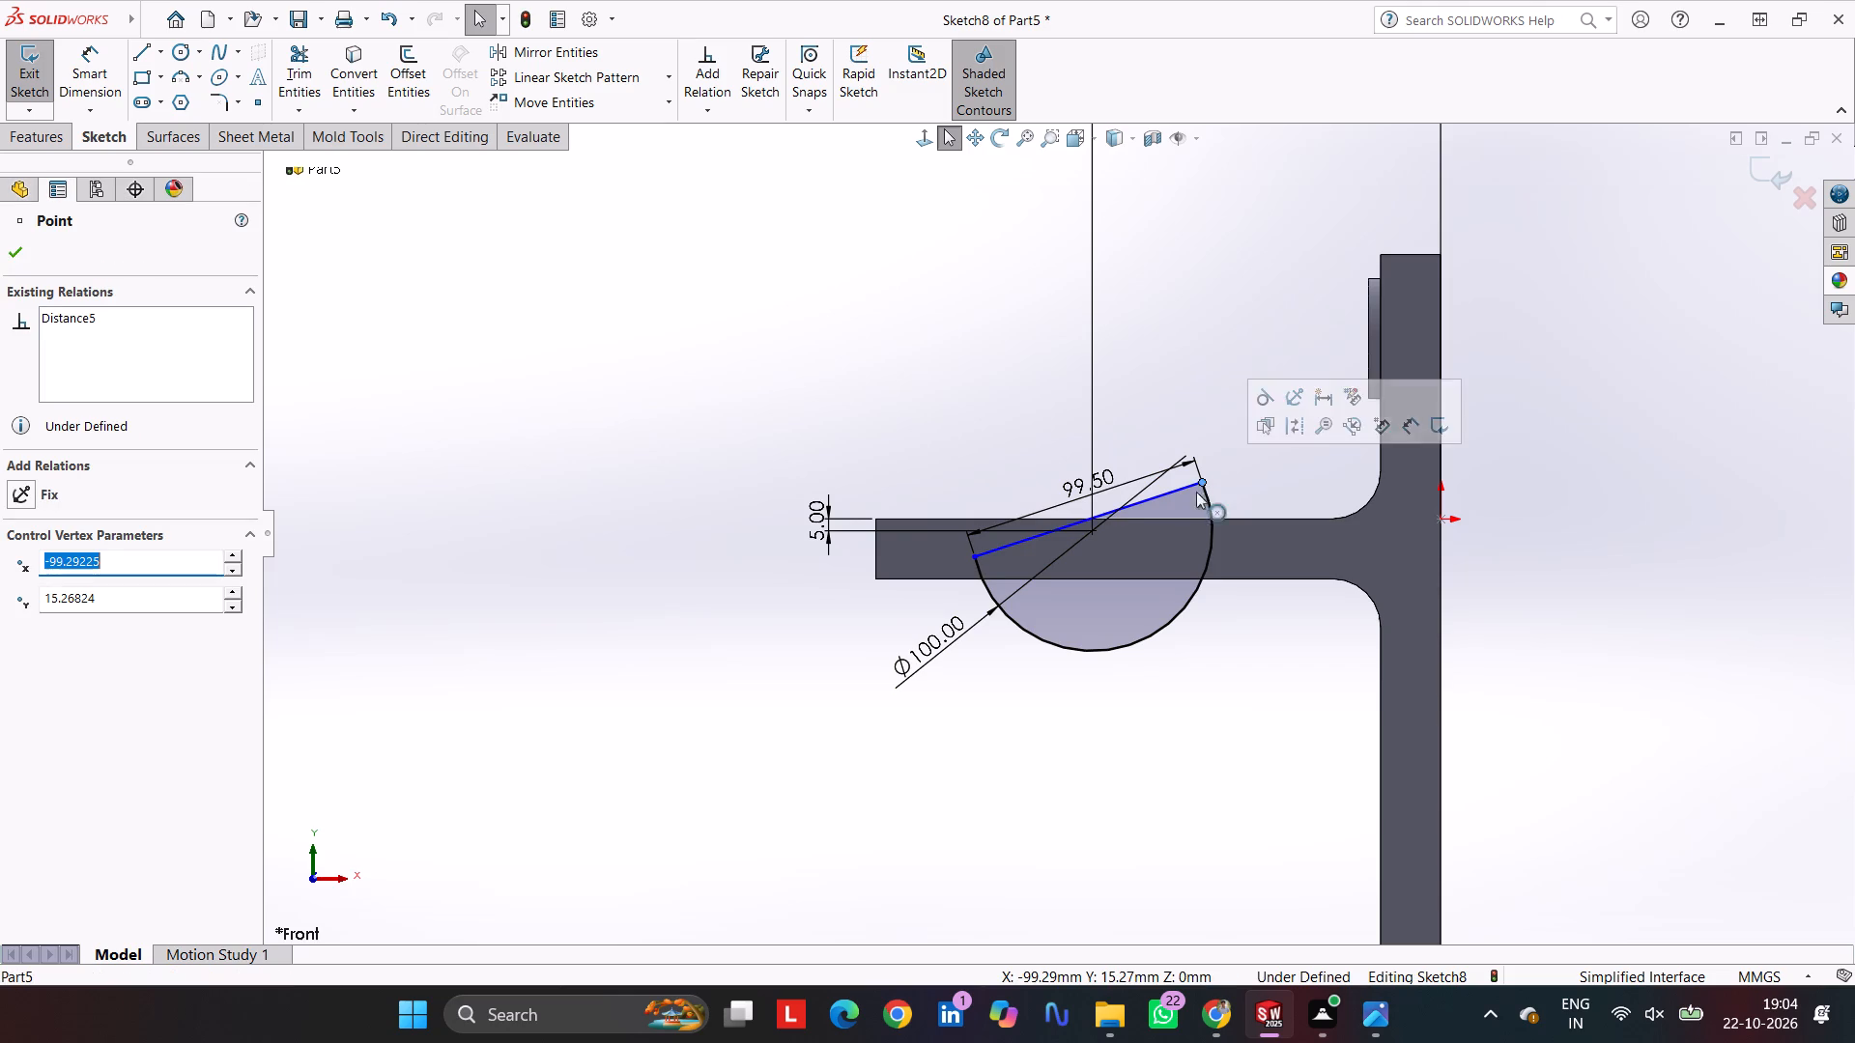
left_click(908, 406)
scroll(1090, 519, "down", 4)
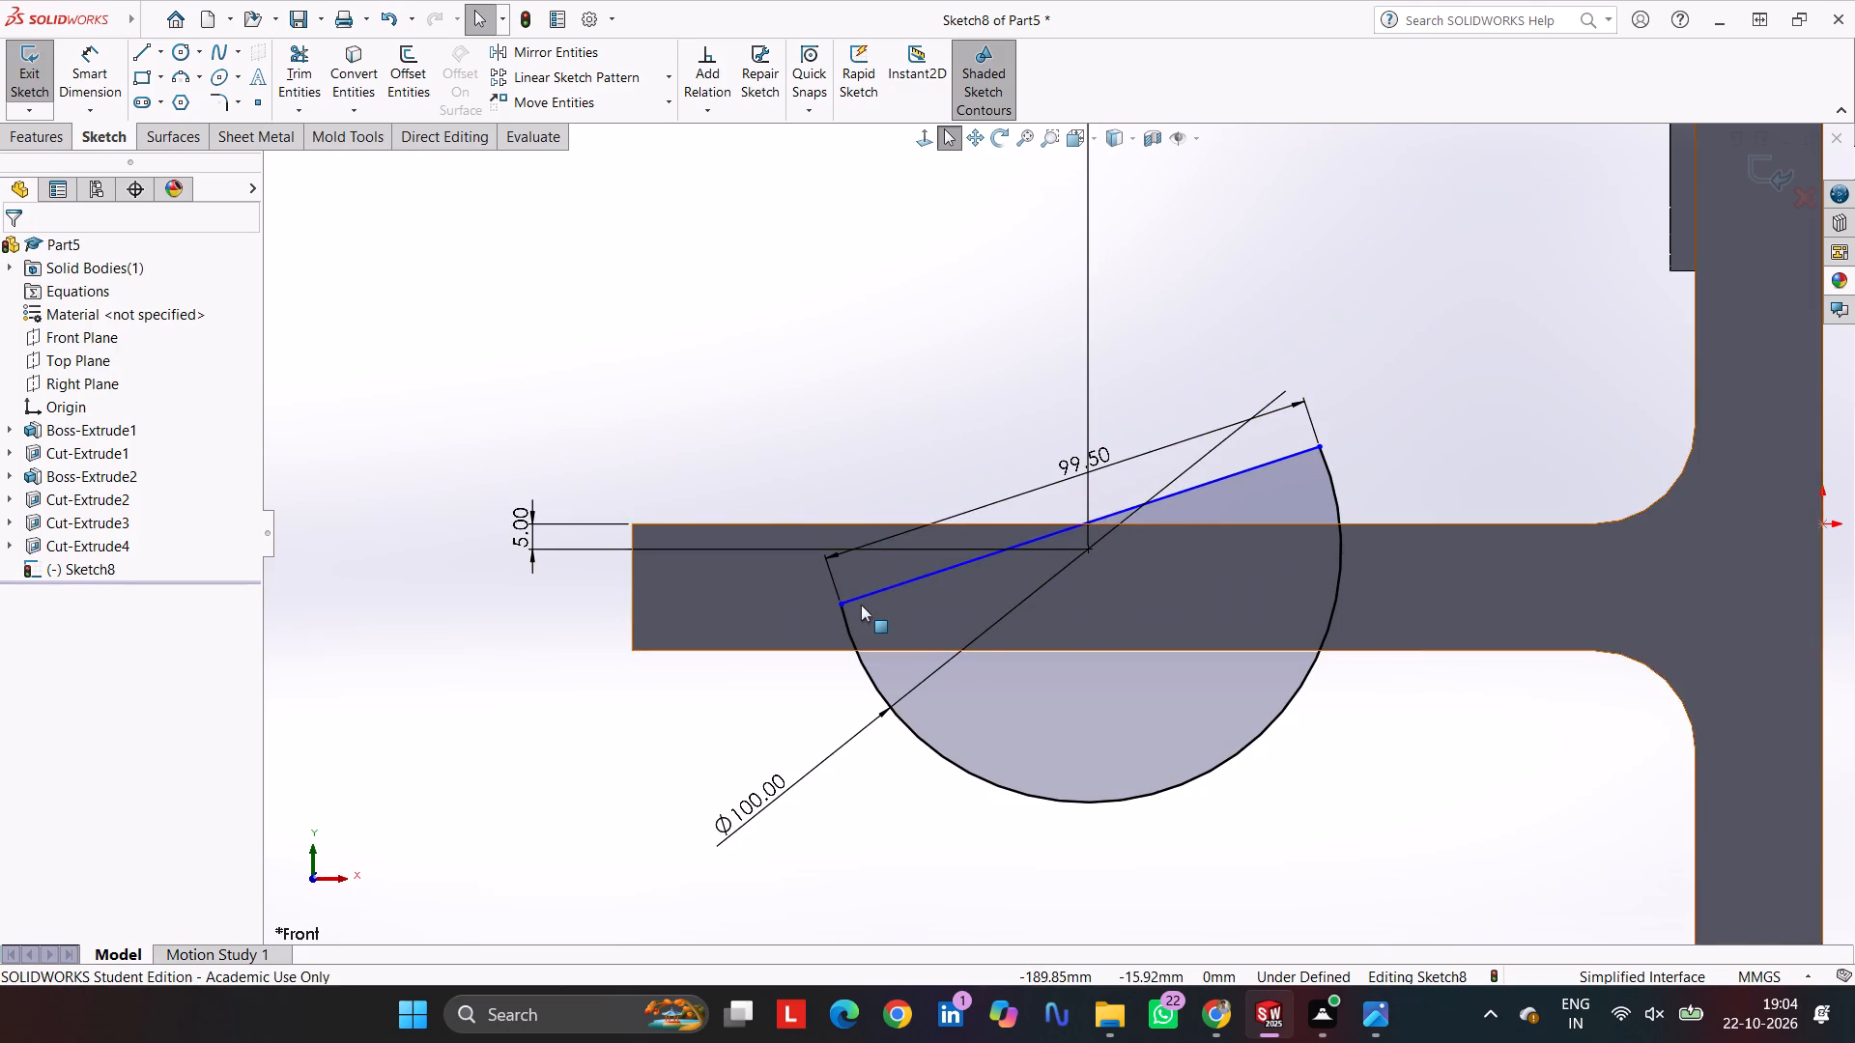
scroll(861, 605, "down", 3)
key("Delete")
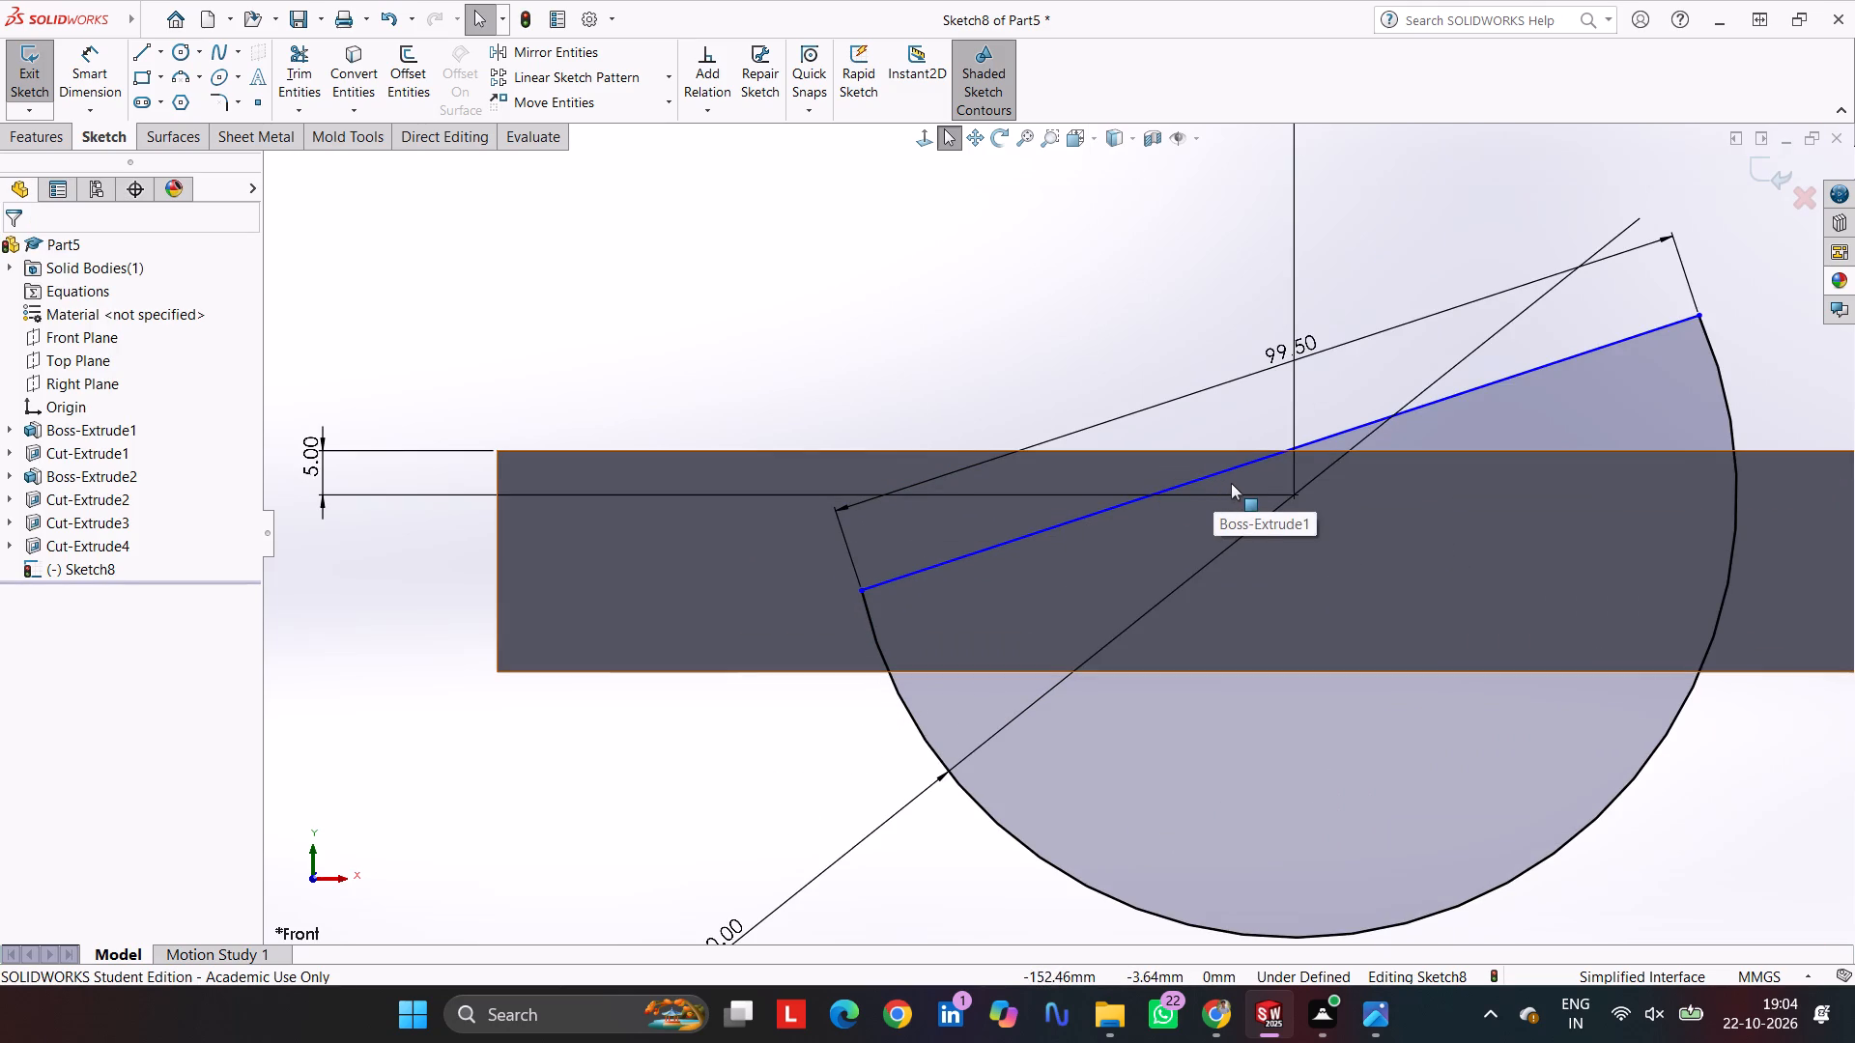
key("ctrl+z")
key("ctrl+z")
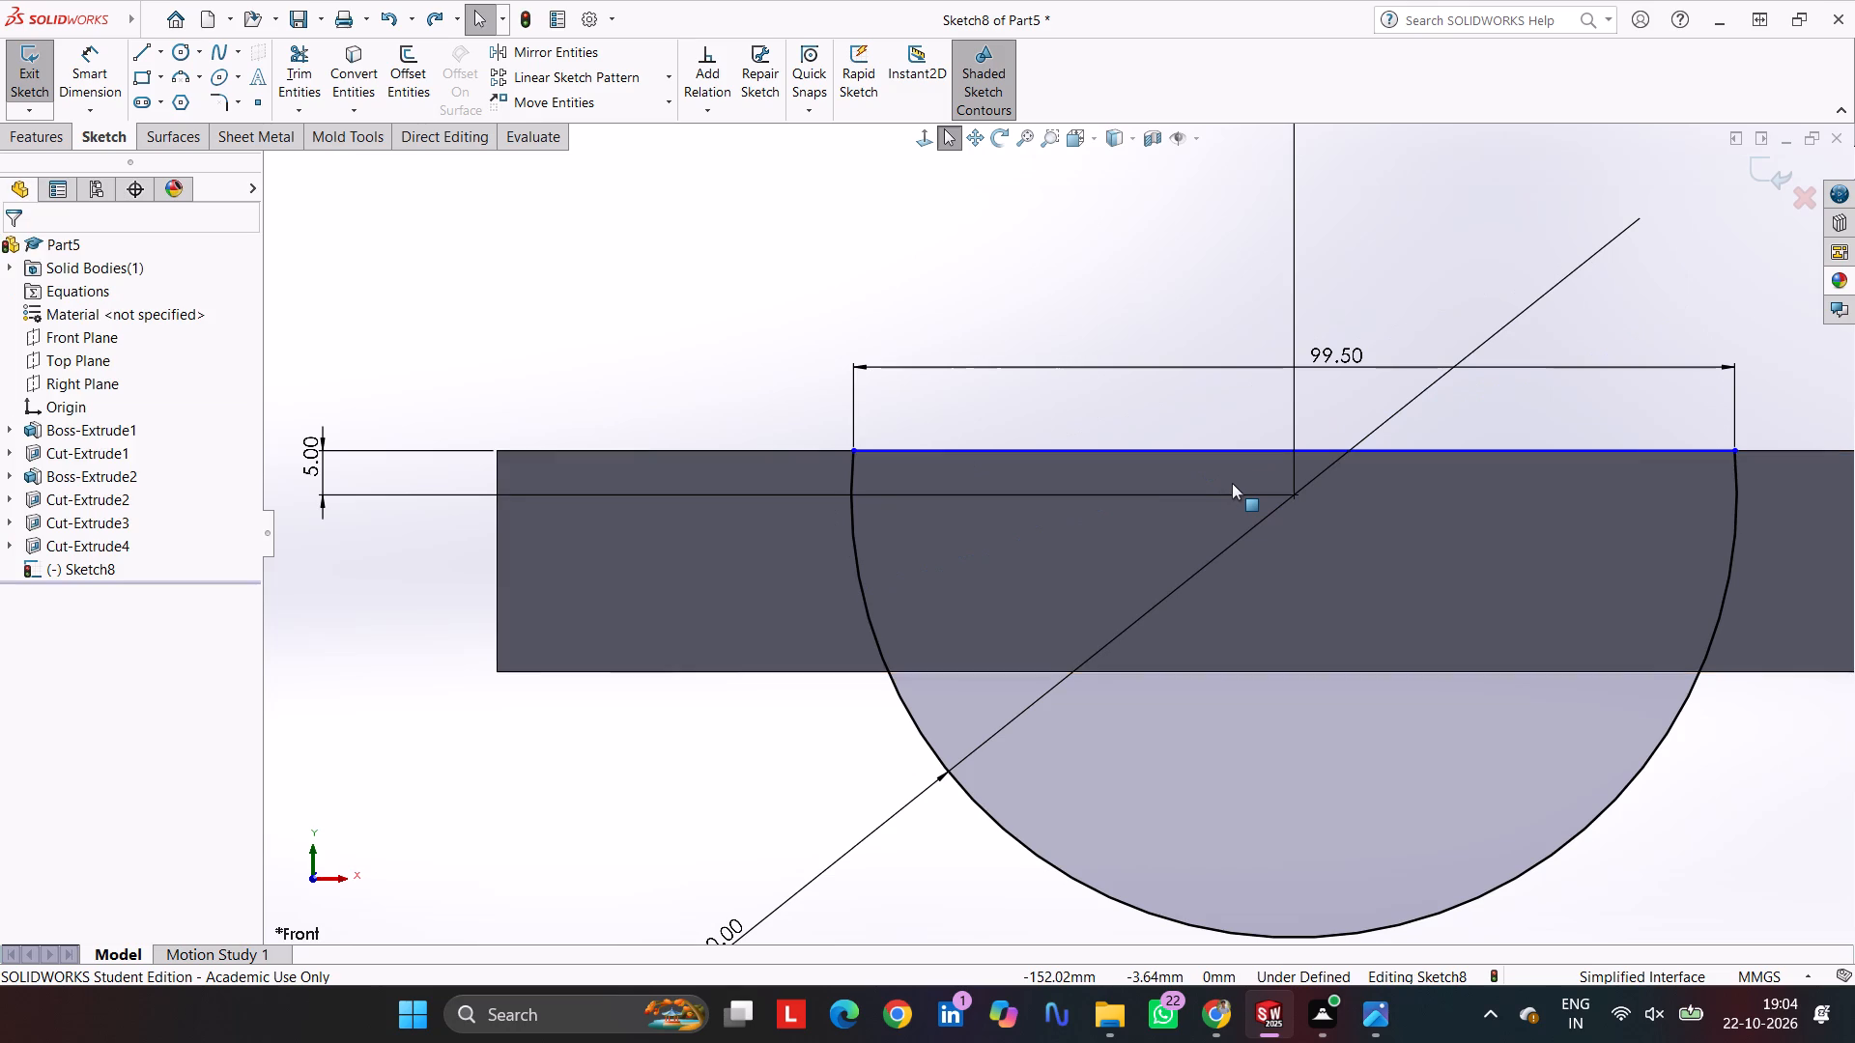
Undo the closing line's length dimension and delete the line, leaving only the lower arc.
key("ctrl+z")
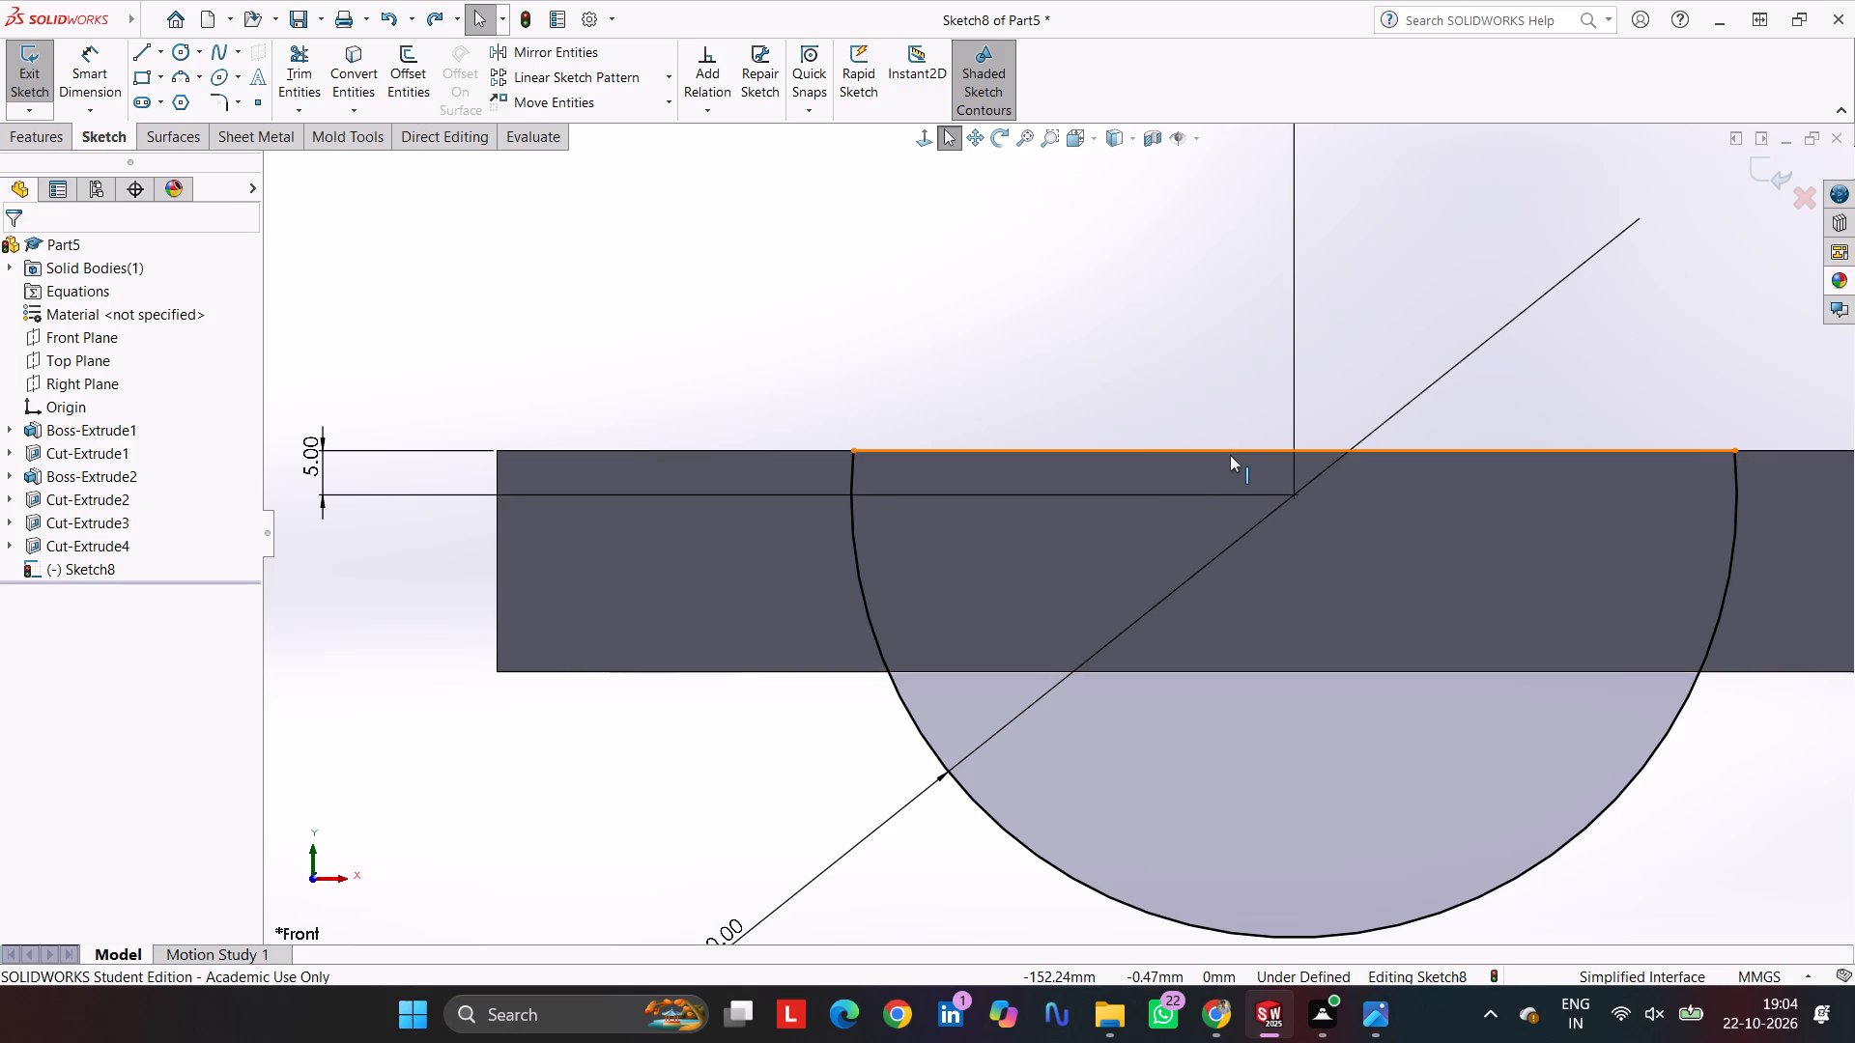
left_click(1230, 455)
key("Delete")
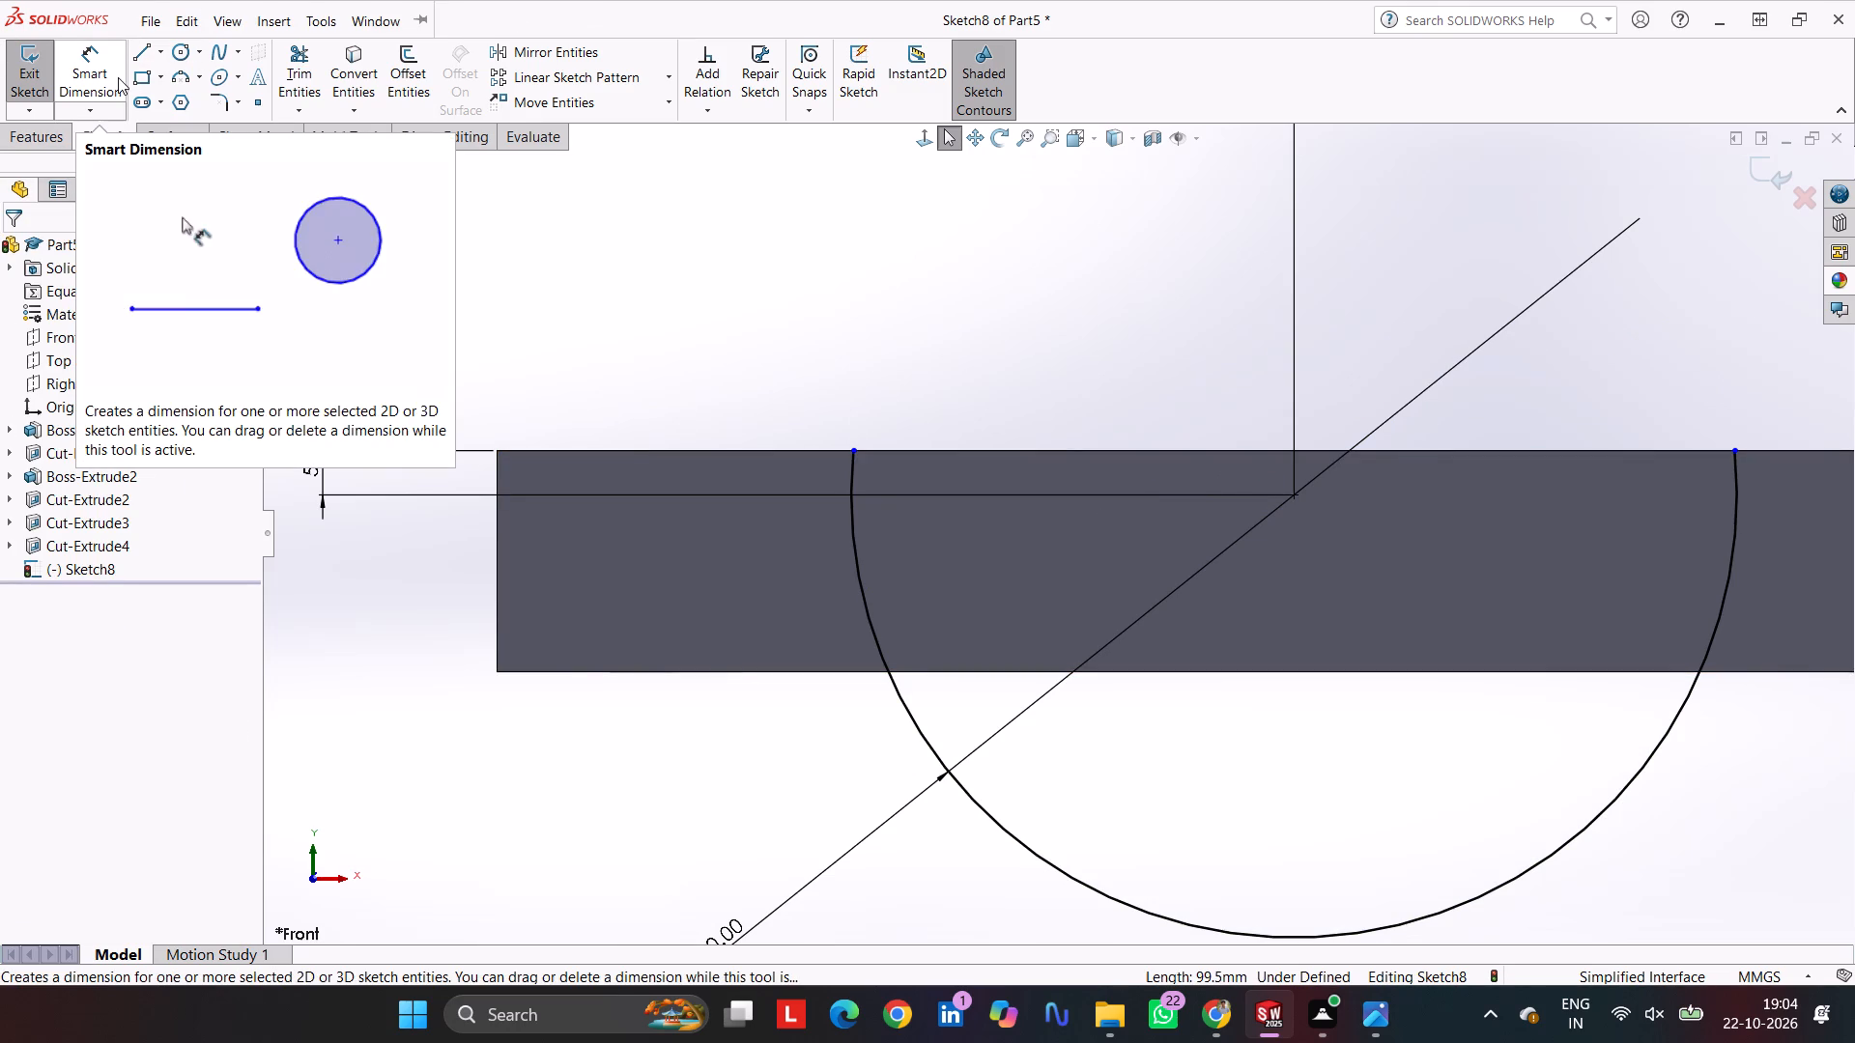
key("ctrl+y")
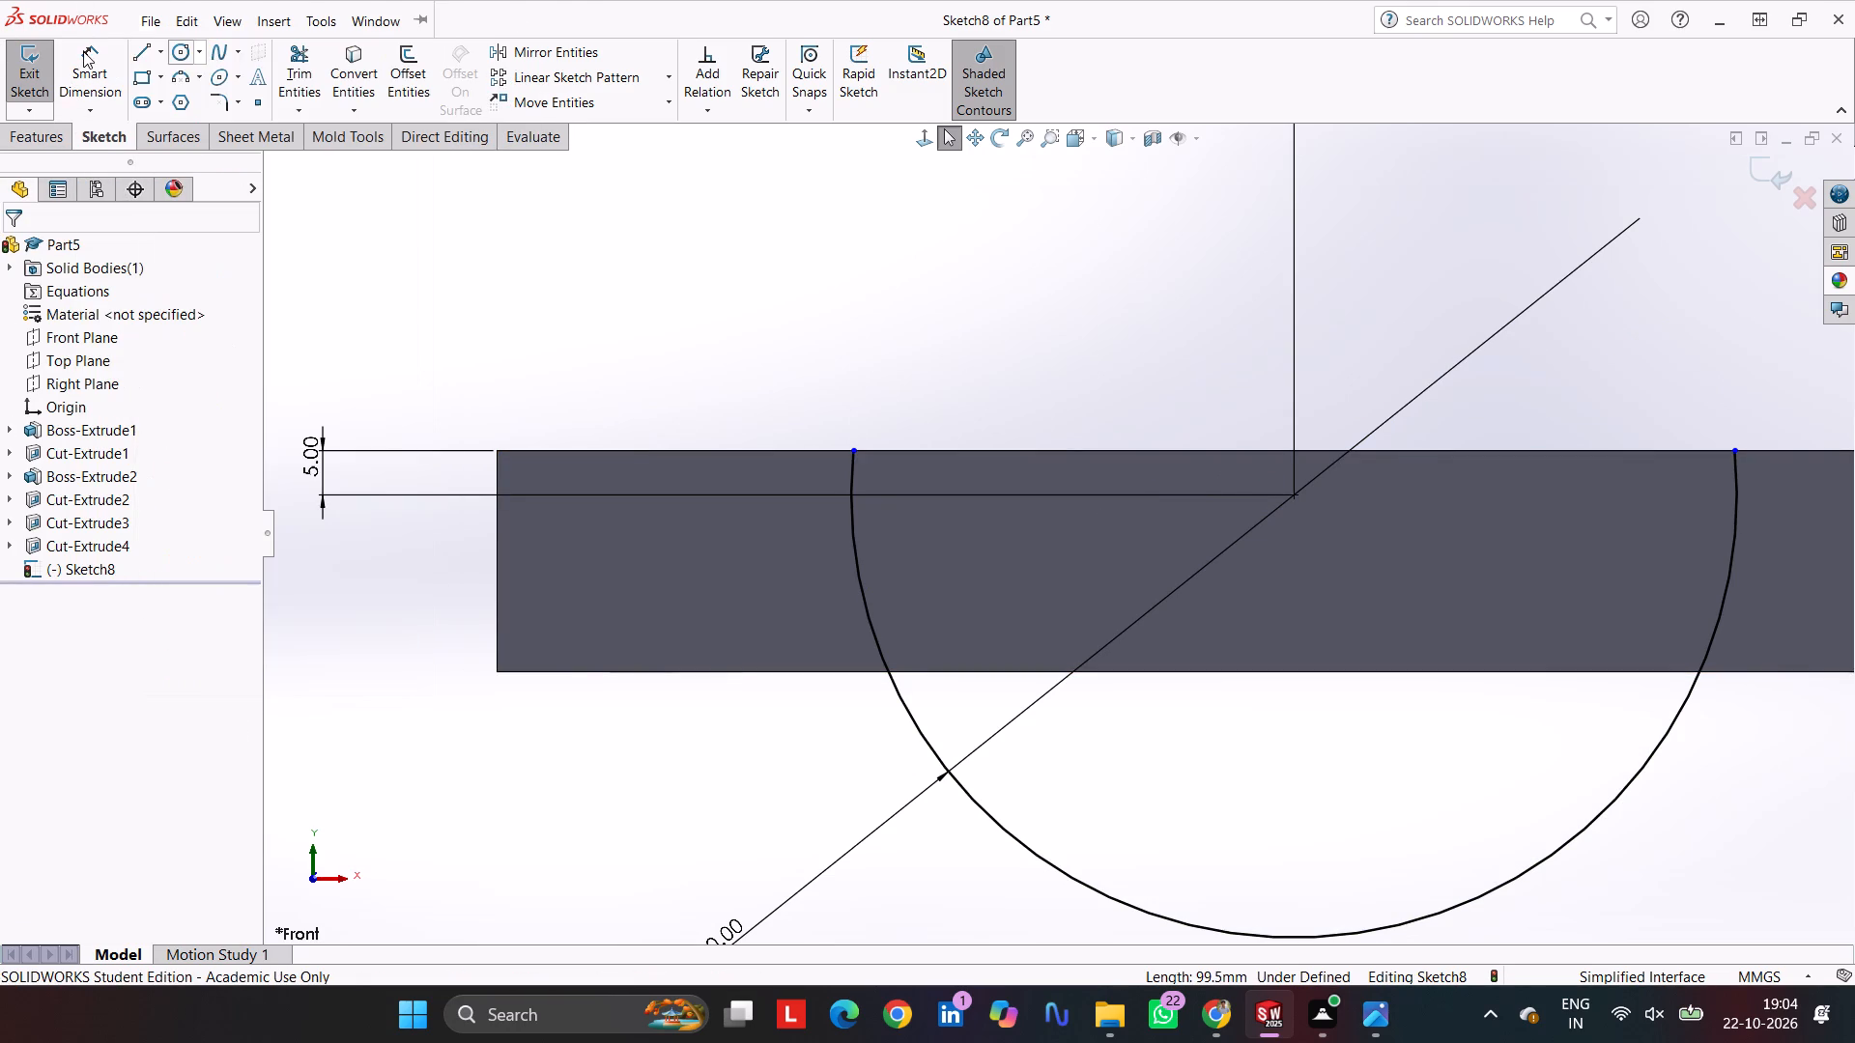
Draw a horizontal line about 99.5 mm long joining the two ends of the arc along the arm's top edge.
left_click(83, 51)
left_click(139, 50)
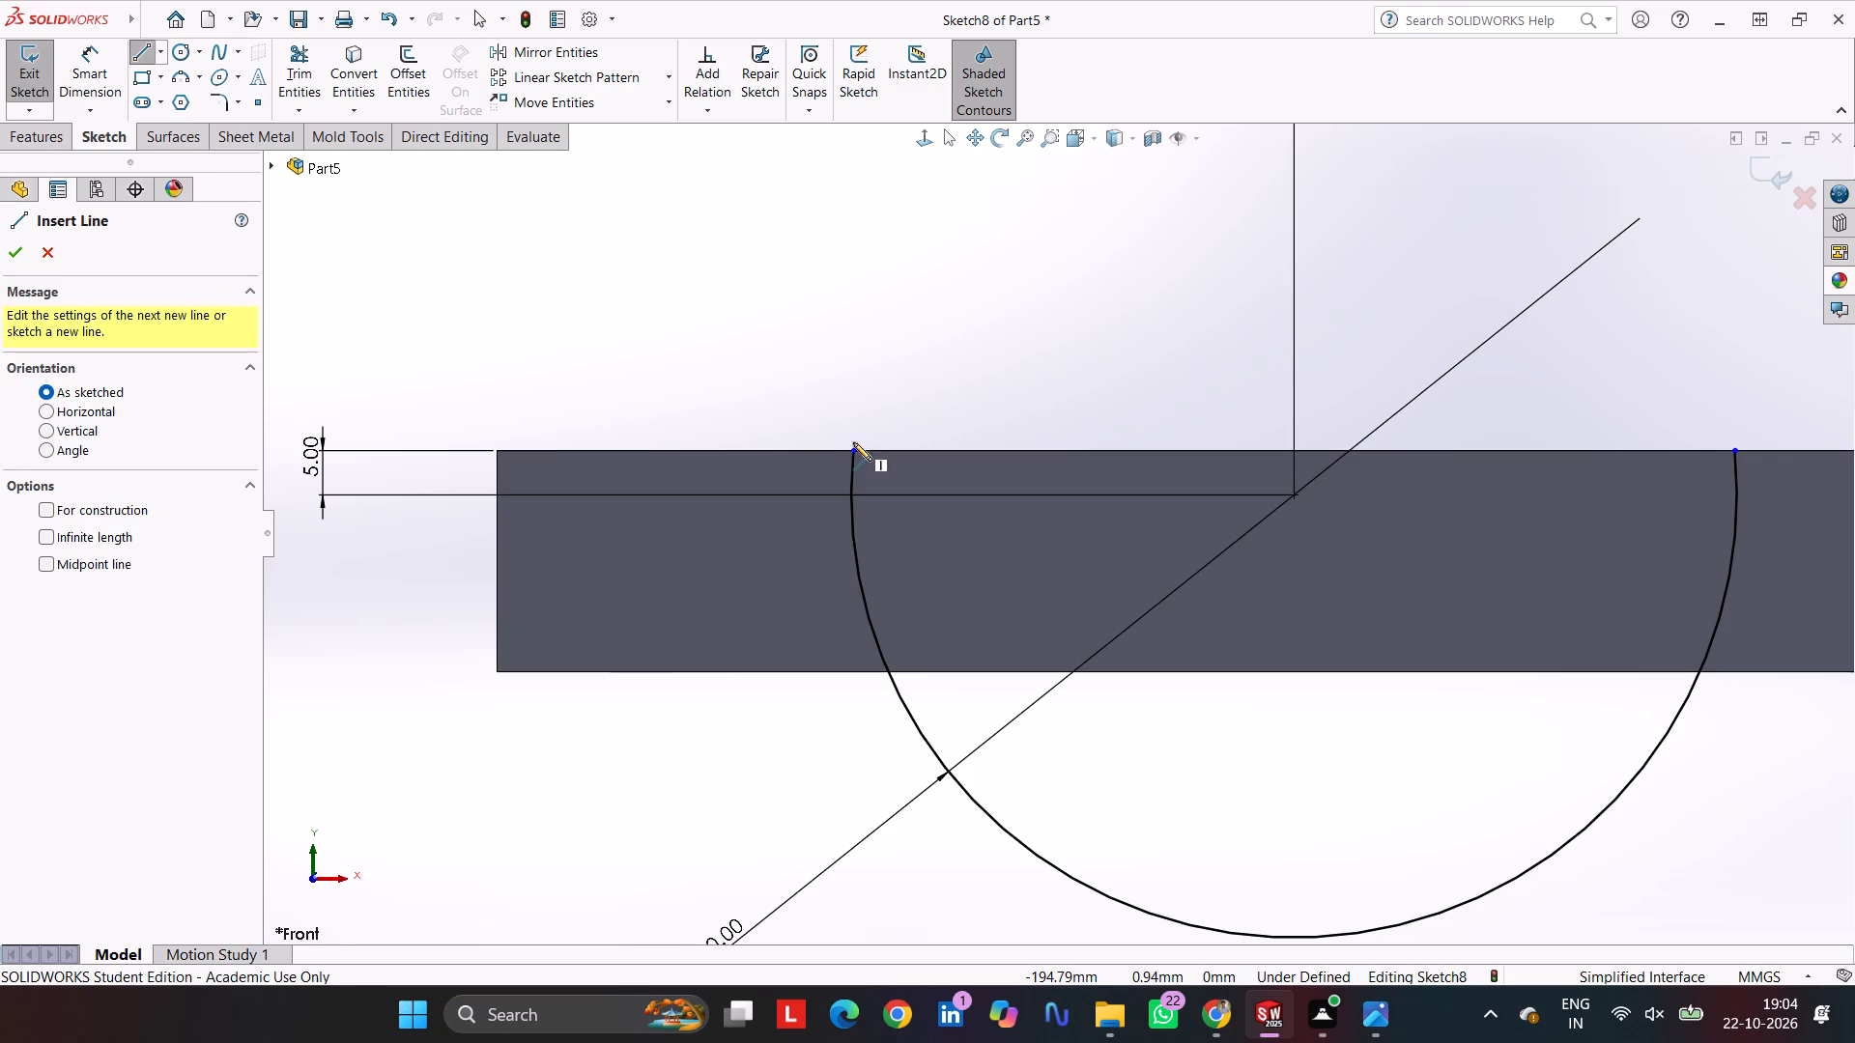
left_click(853, 448)
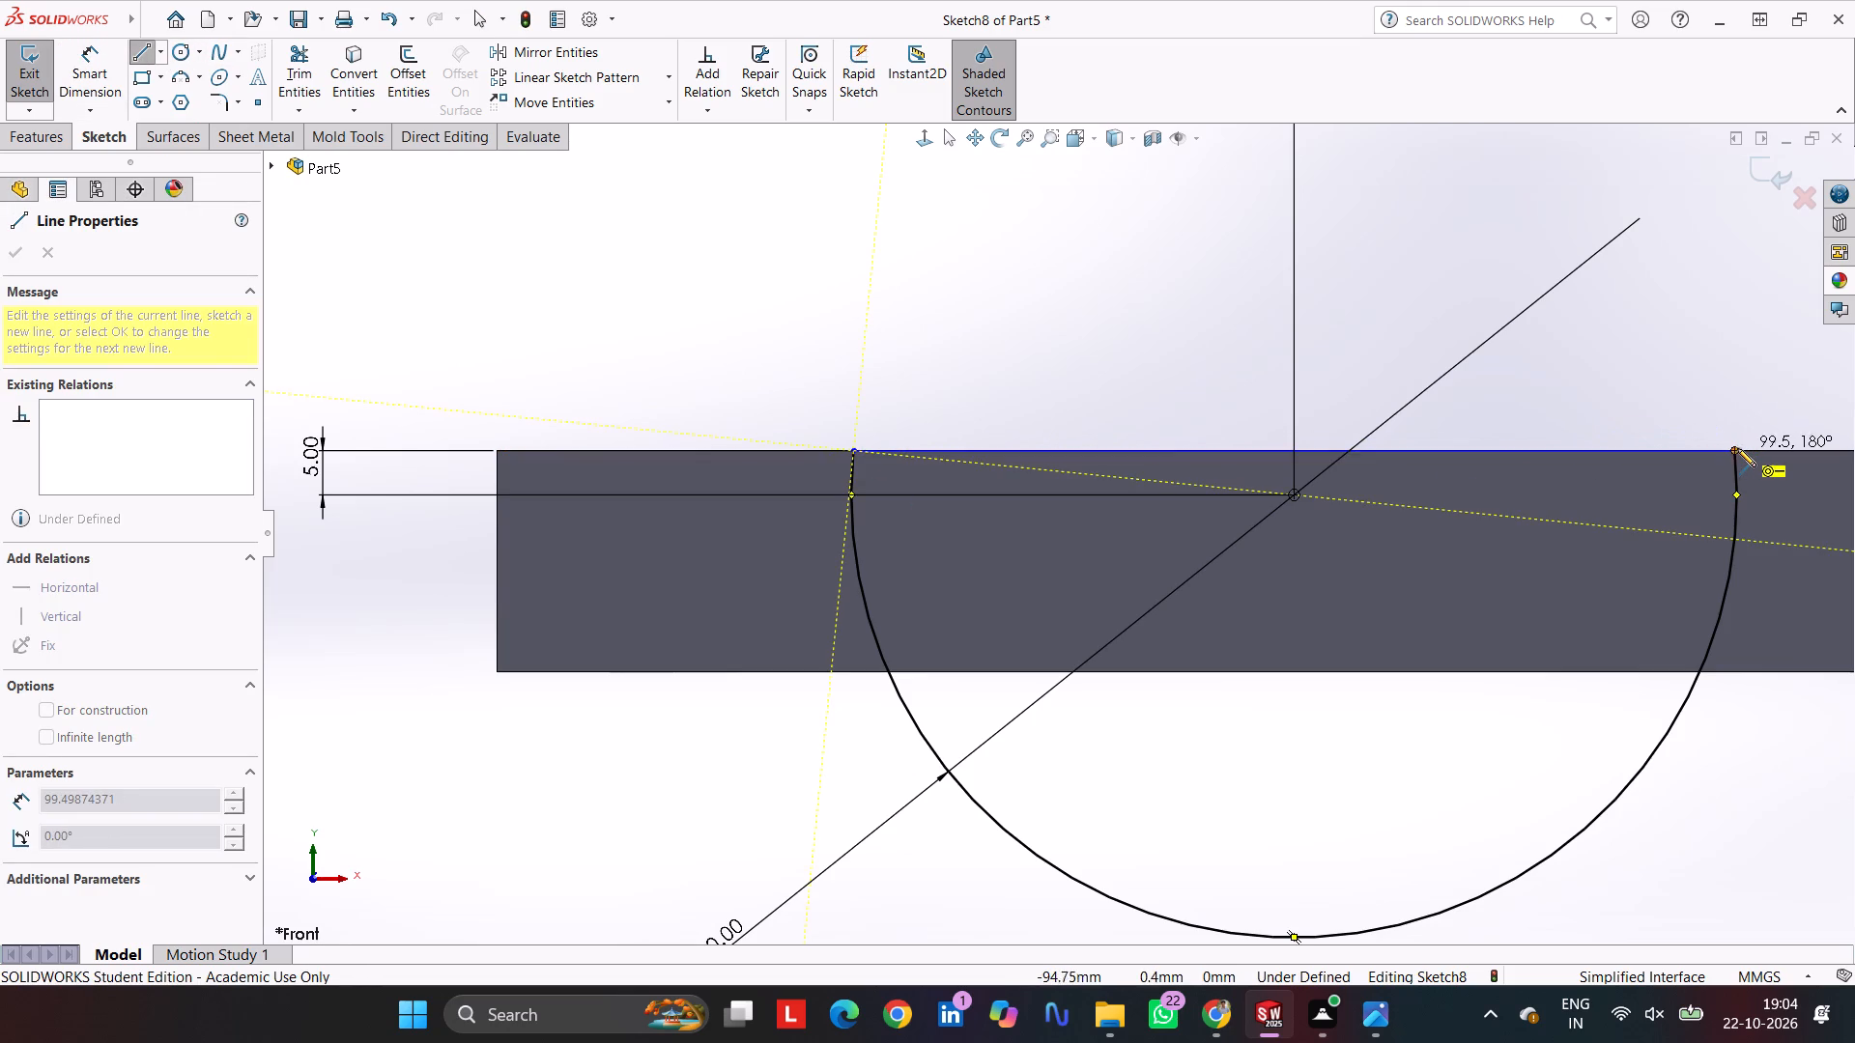
left_click(1735, 448)
scroll(822, 327, "up", 2)
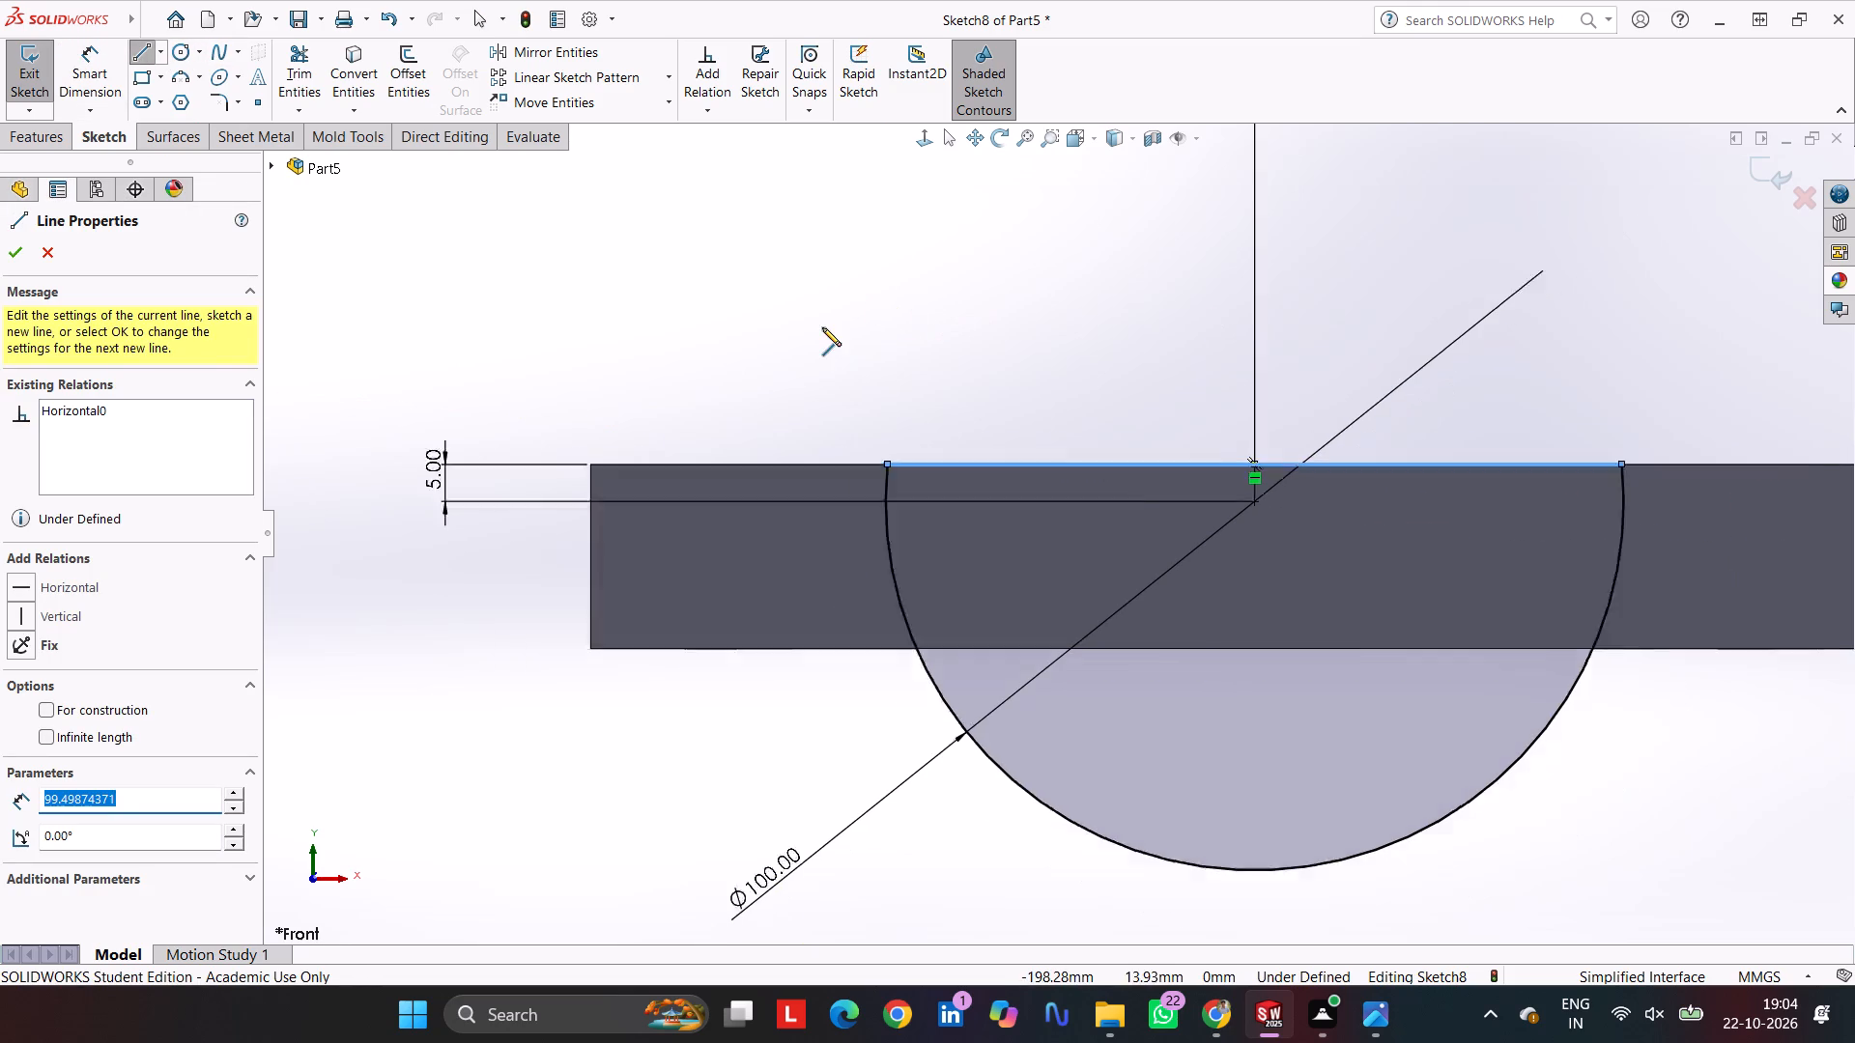
scroll(822, 327, "up", 1)
key("Escape")
key("Escape")
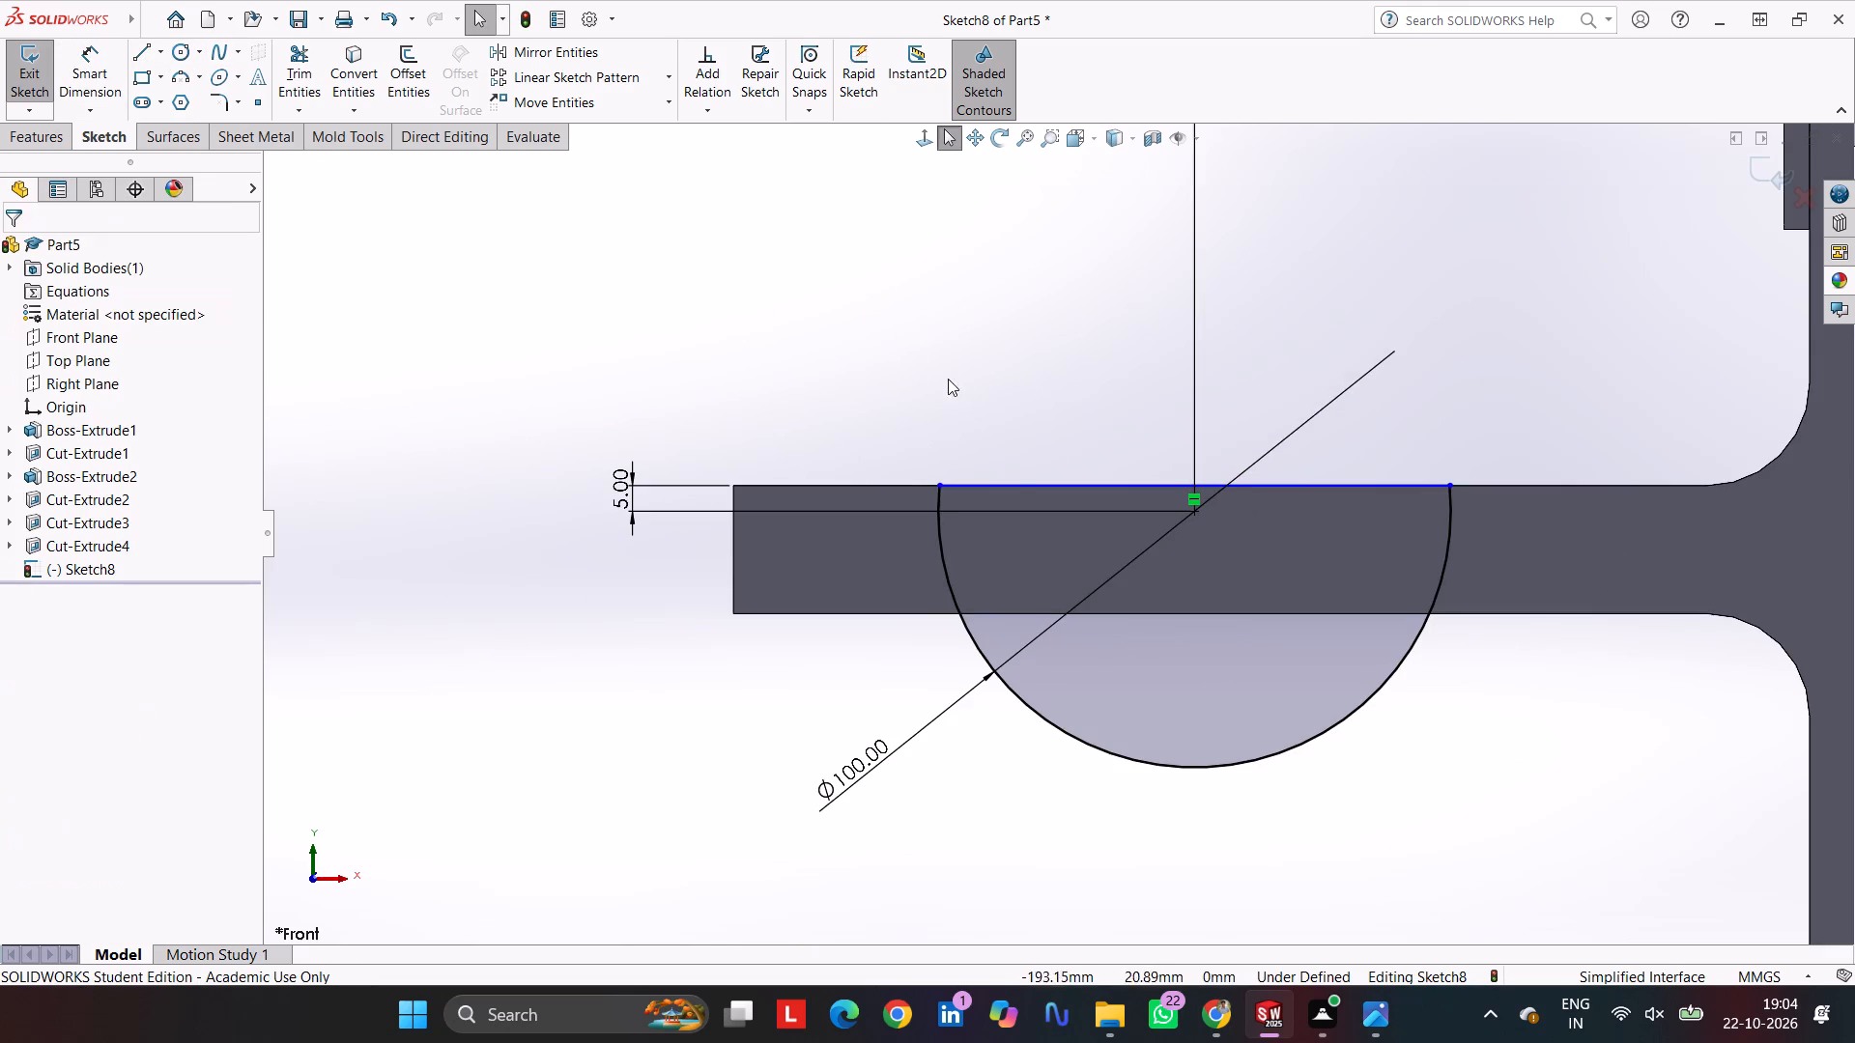
key("Escape")
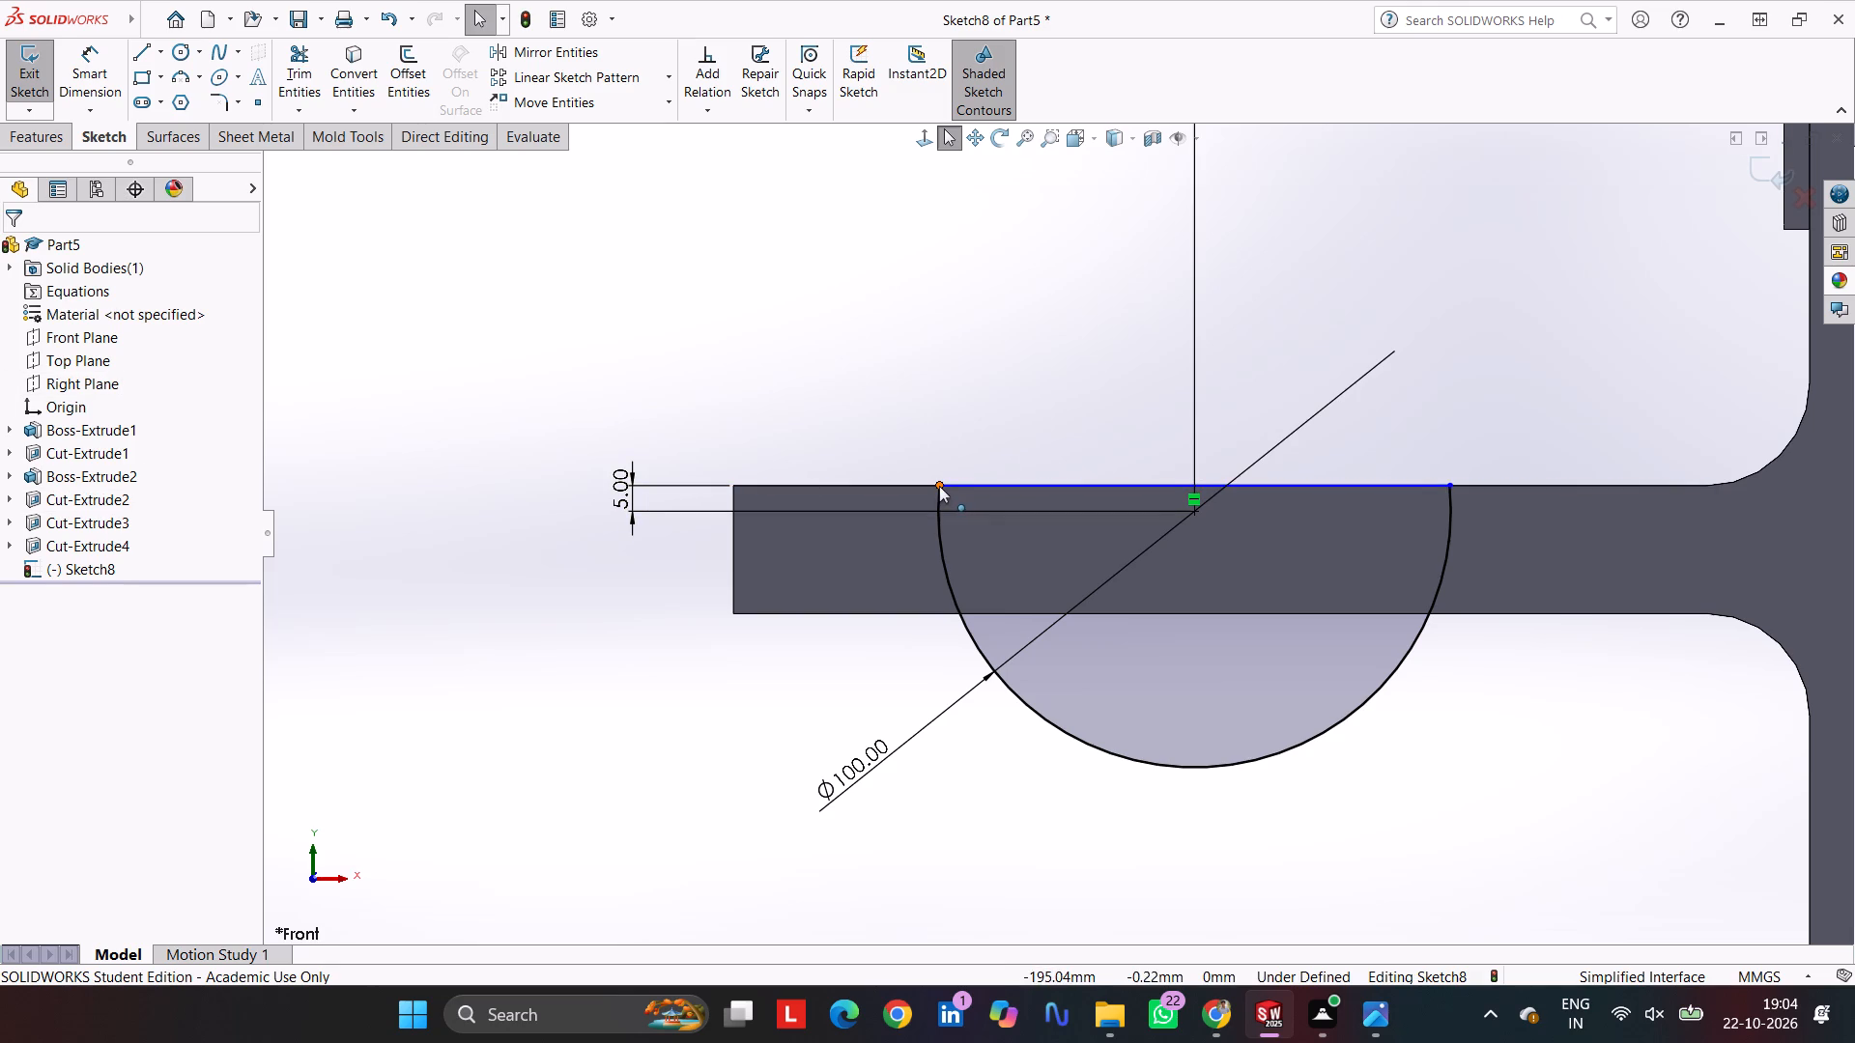
Add a Horizontal relation between the new line's outer endpoint and the origin.
left_click(939, 486)
scroll(1711, 479, "up", 2)
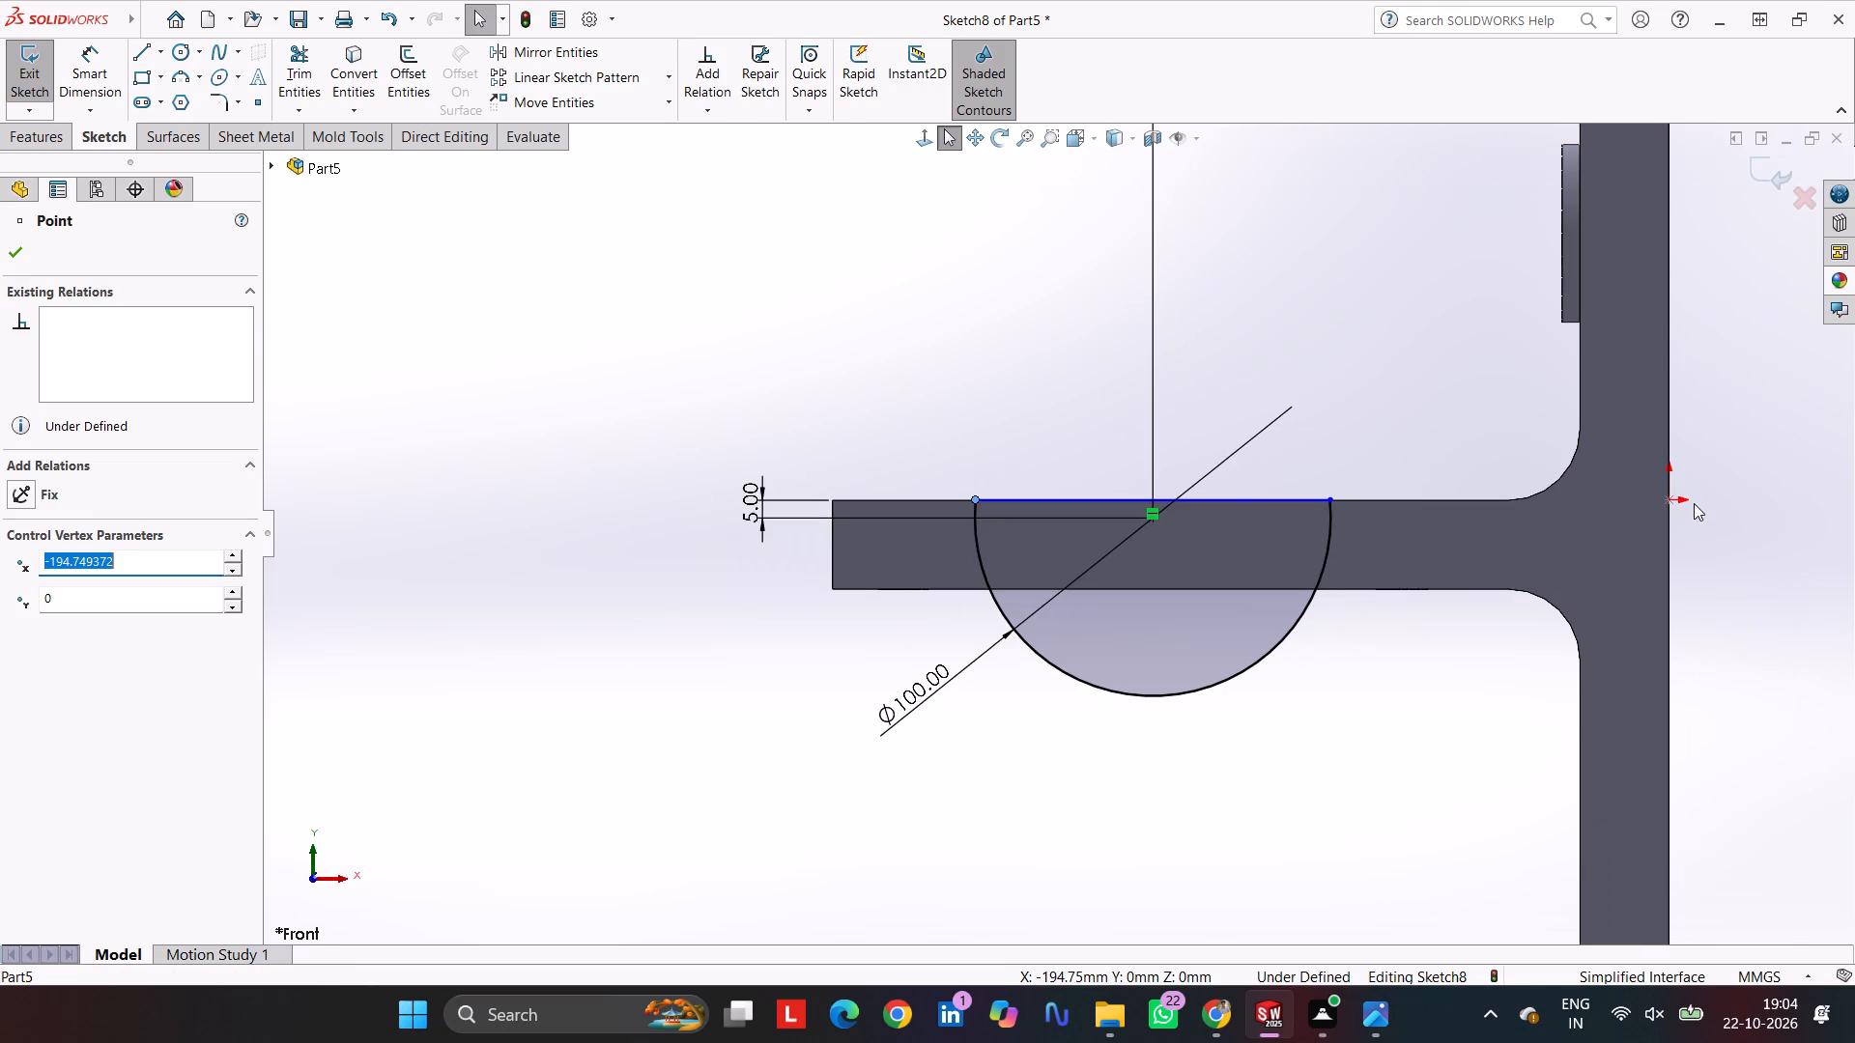
left_click(1665, 497, "ctrl")
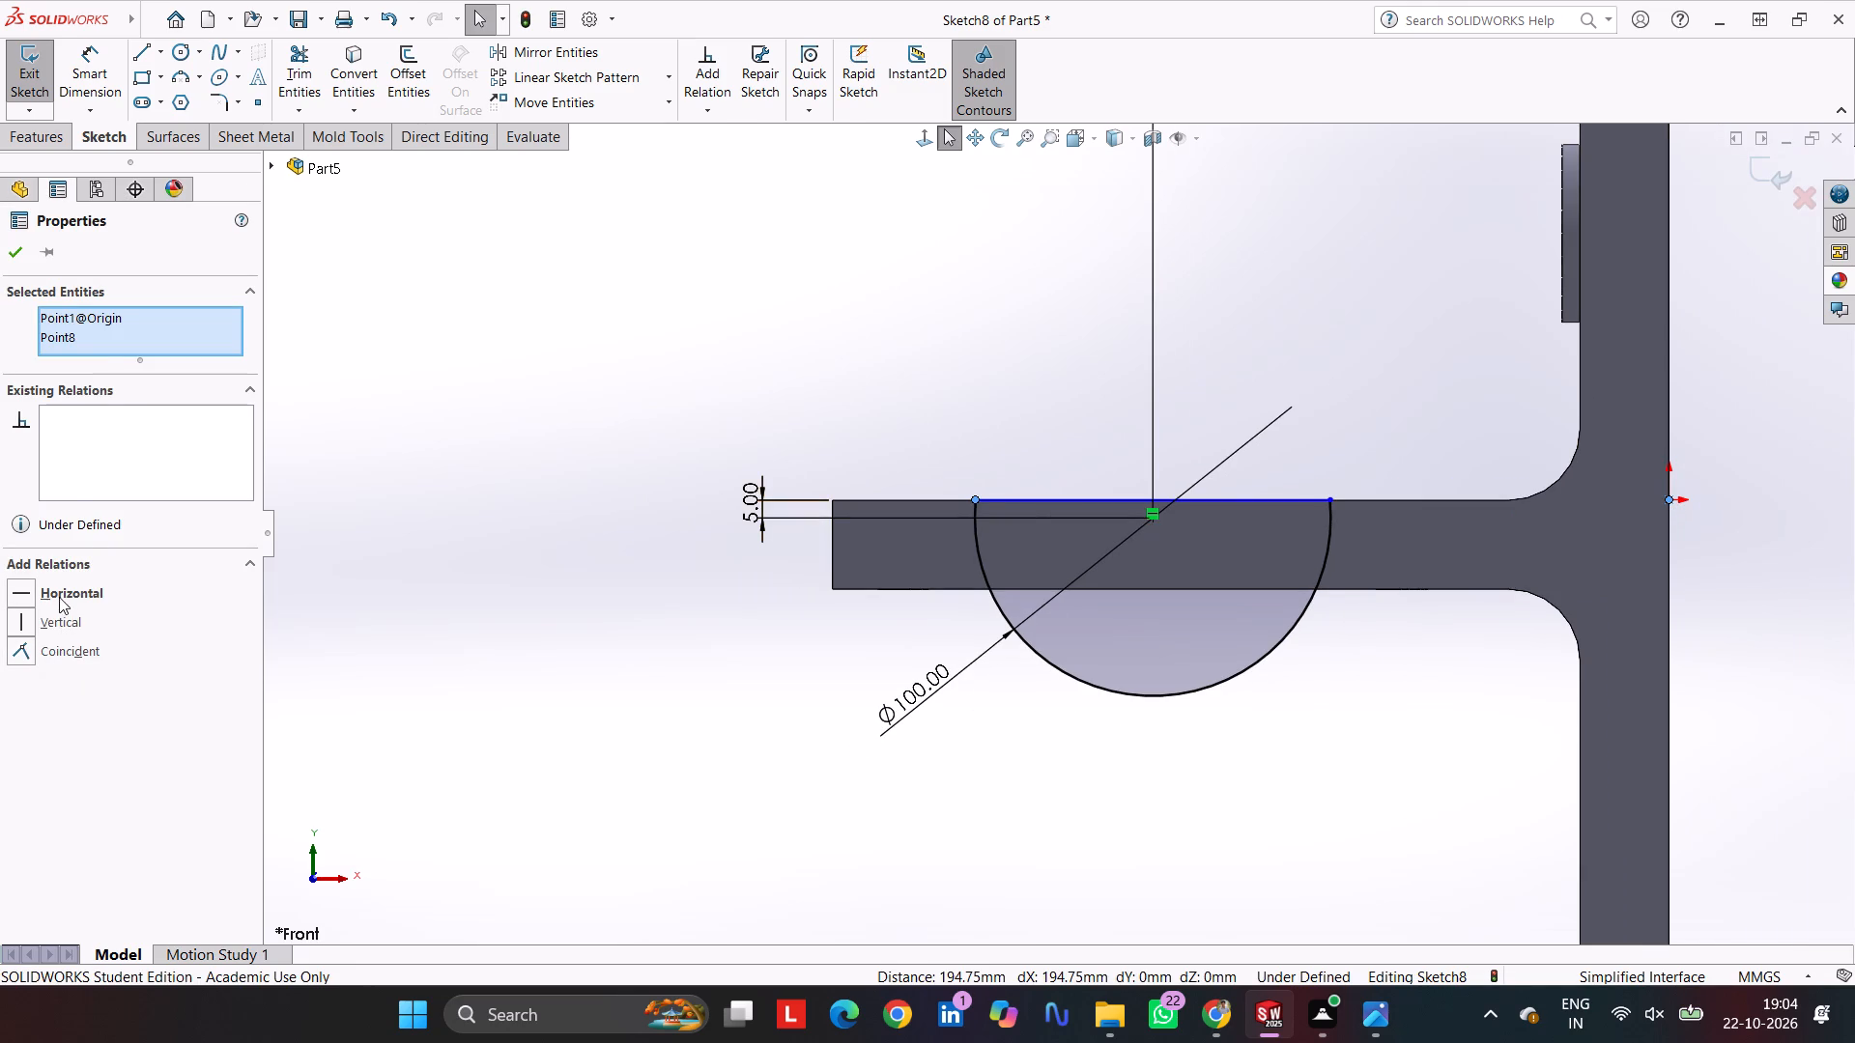
left_click(59, 596)
left_click(627, 367)
left_click(617, 378)
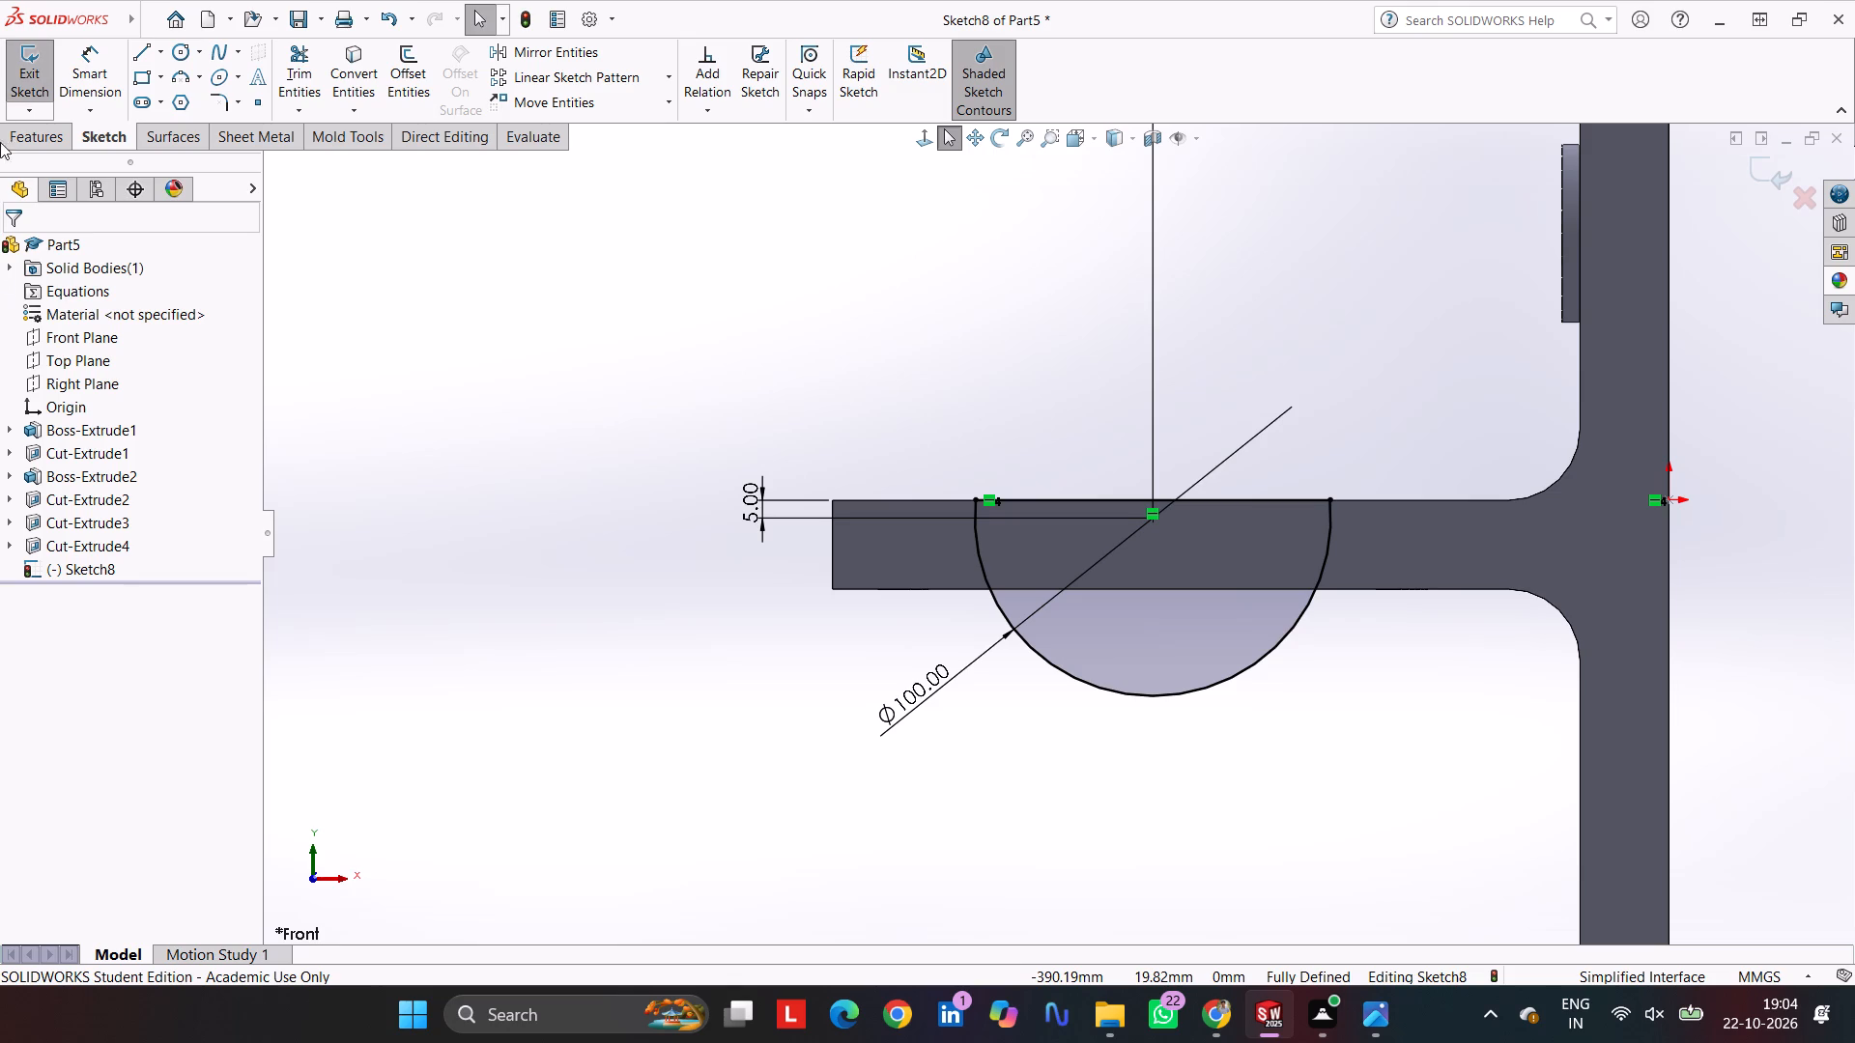
Extrude the circular segment as a Mid Plane boss 110 mm deep, merged with the bracket.
left_click(40, 140)
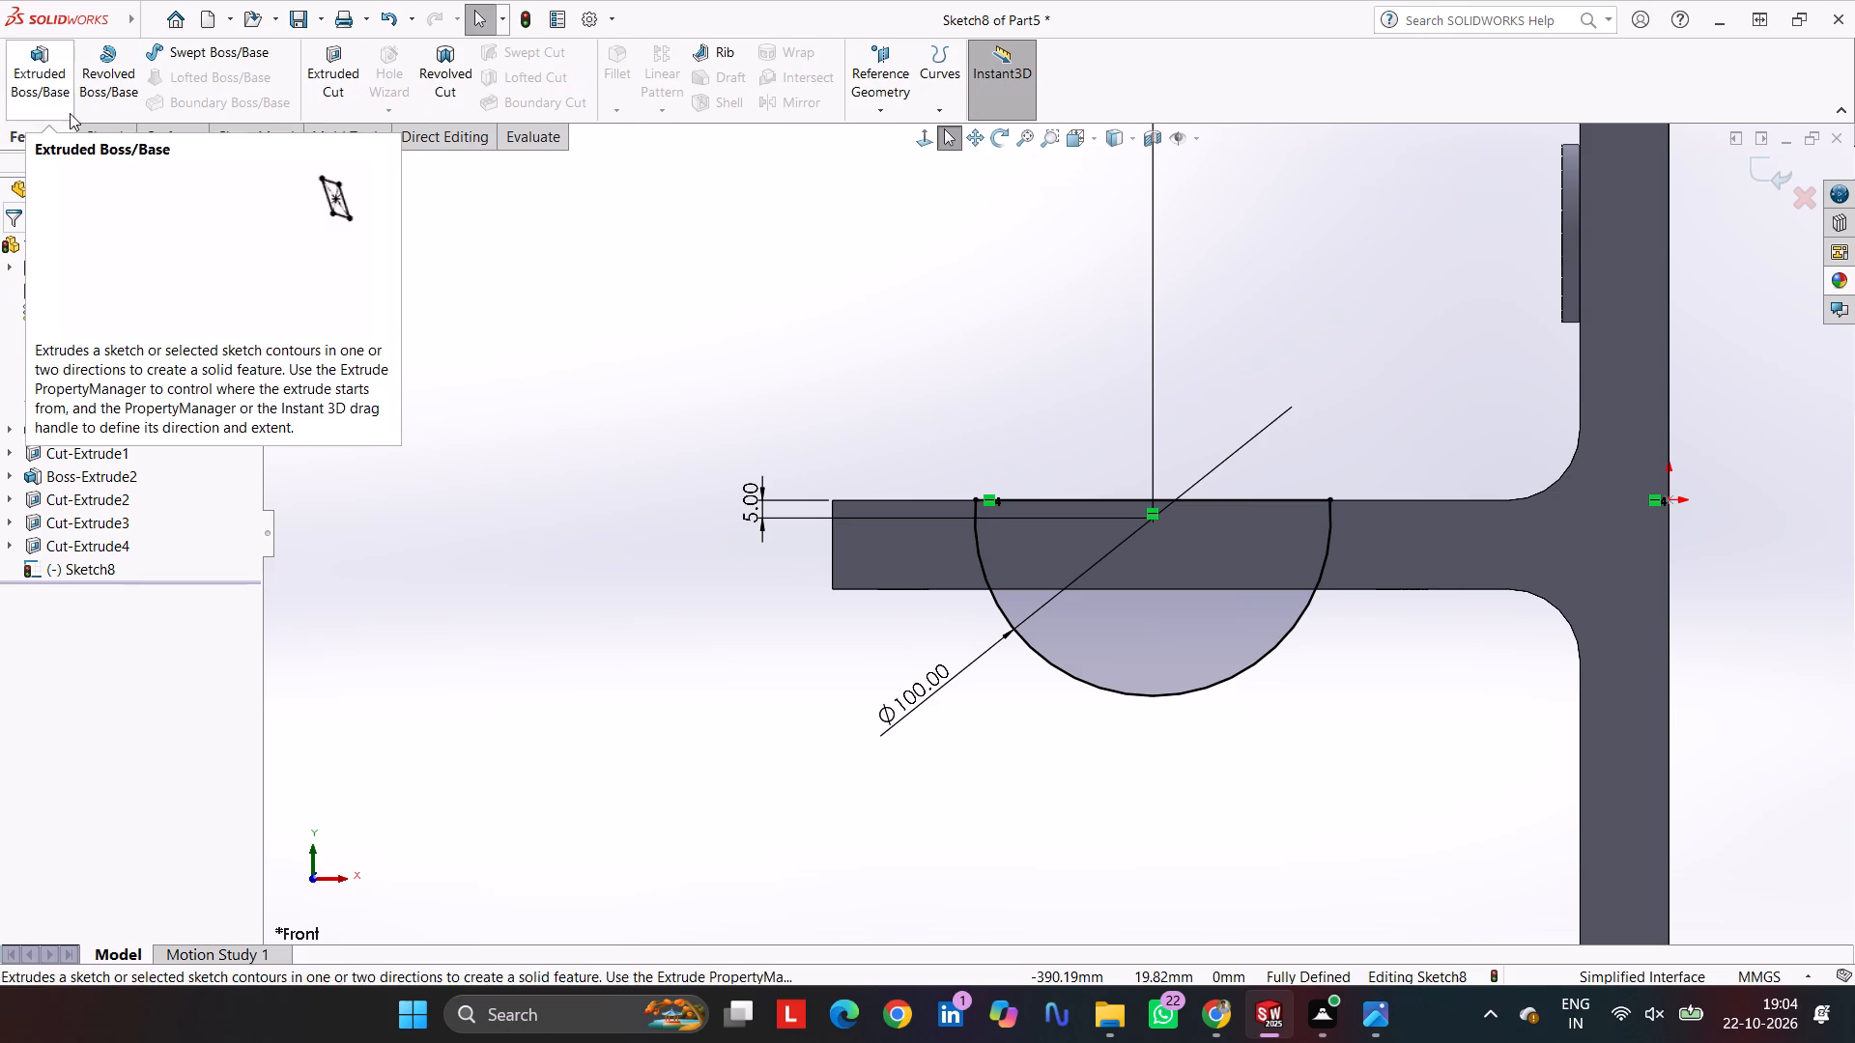
left_click(102, 137)
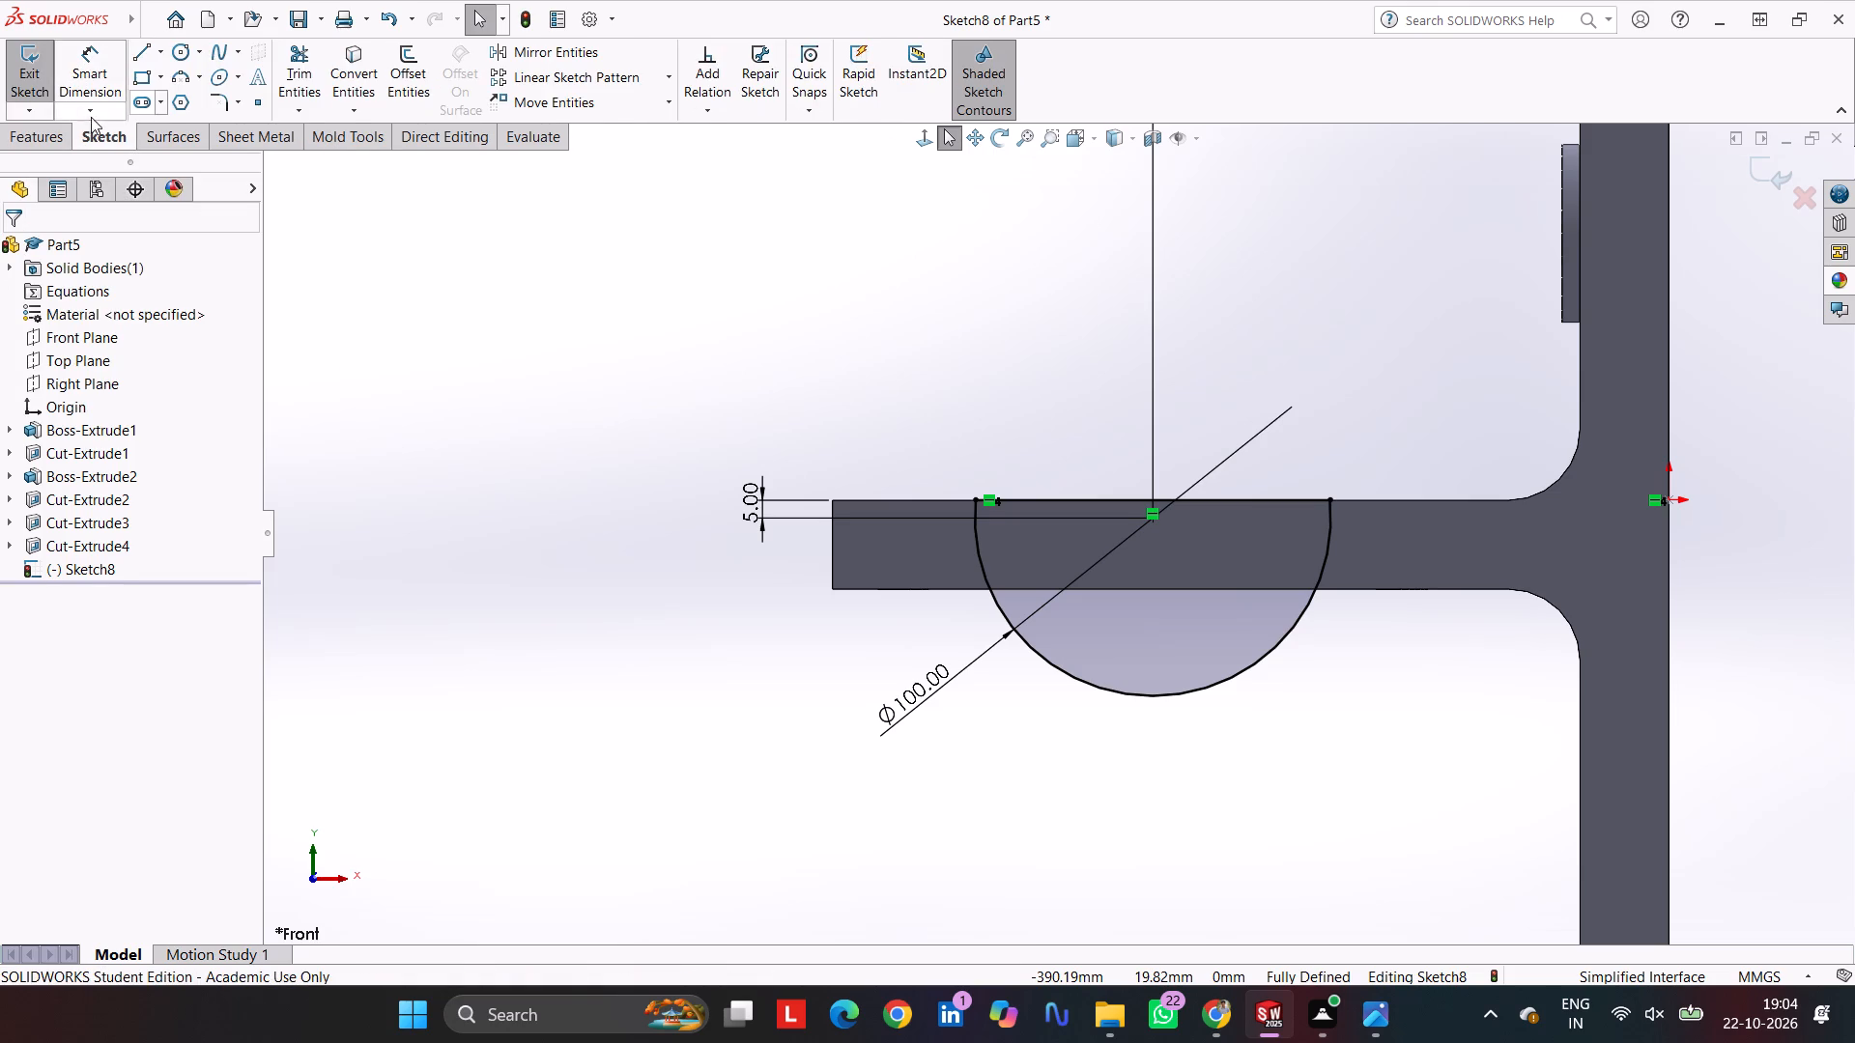
left_click(26, 126)
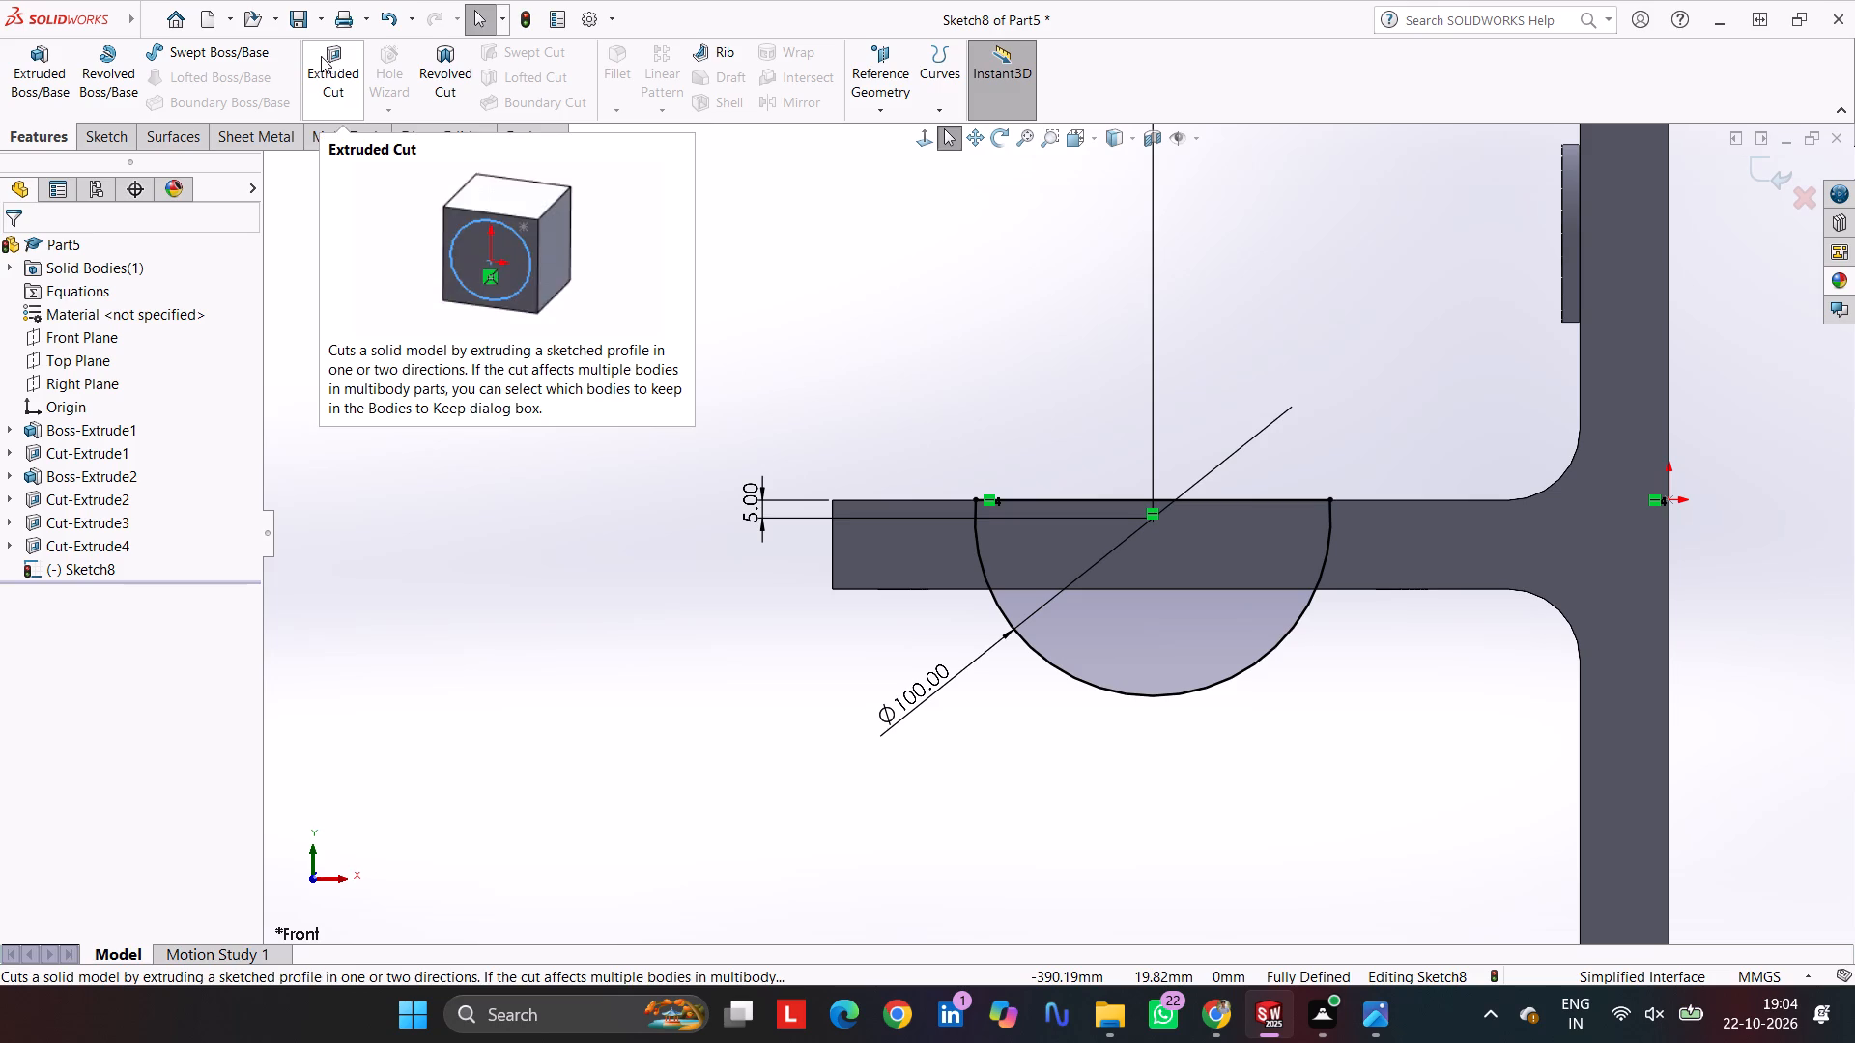
left_click(40, 47)
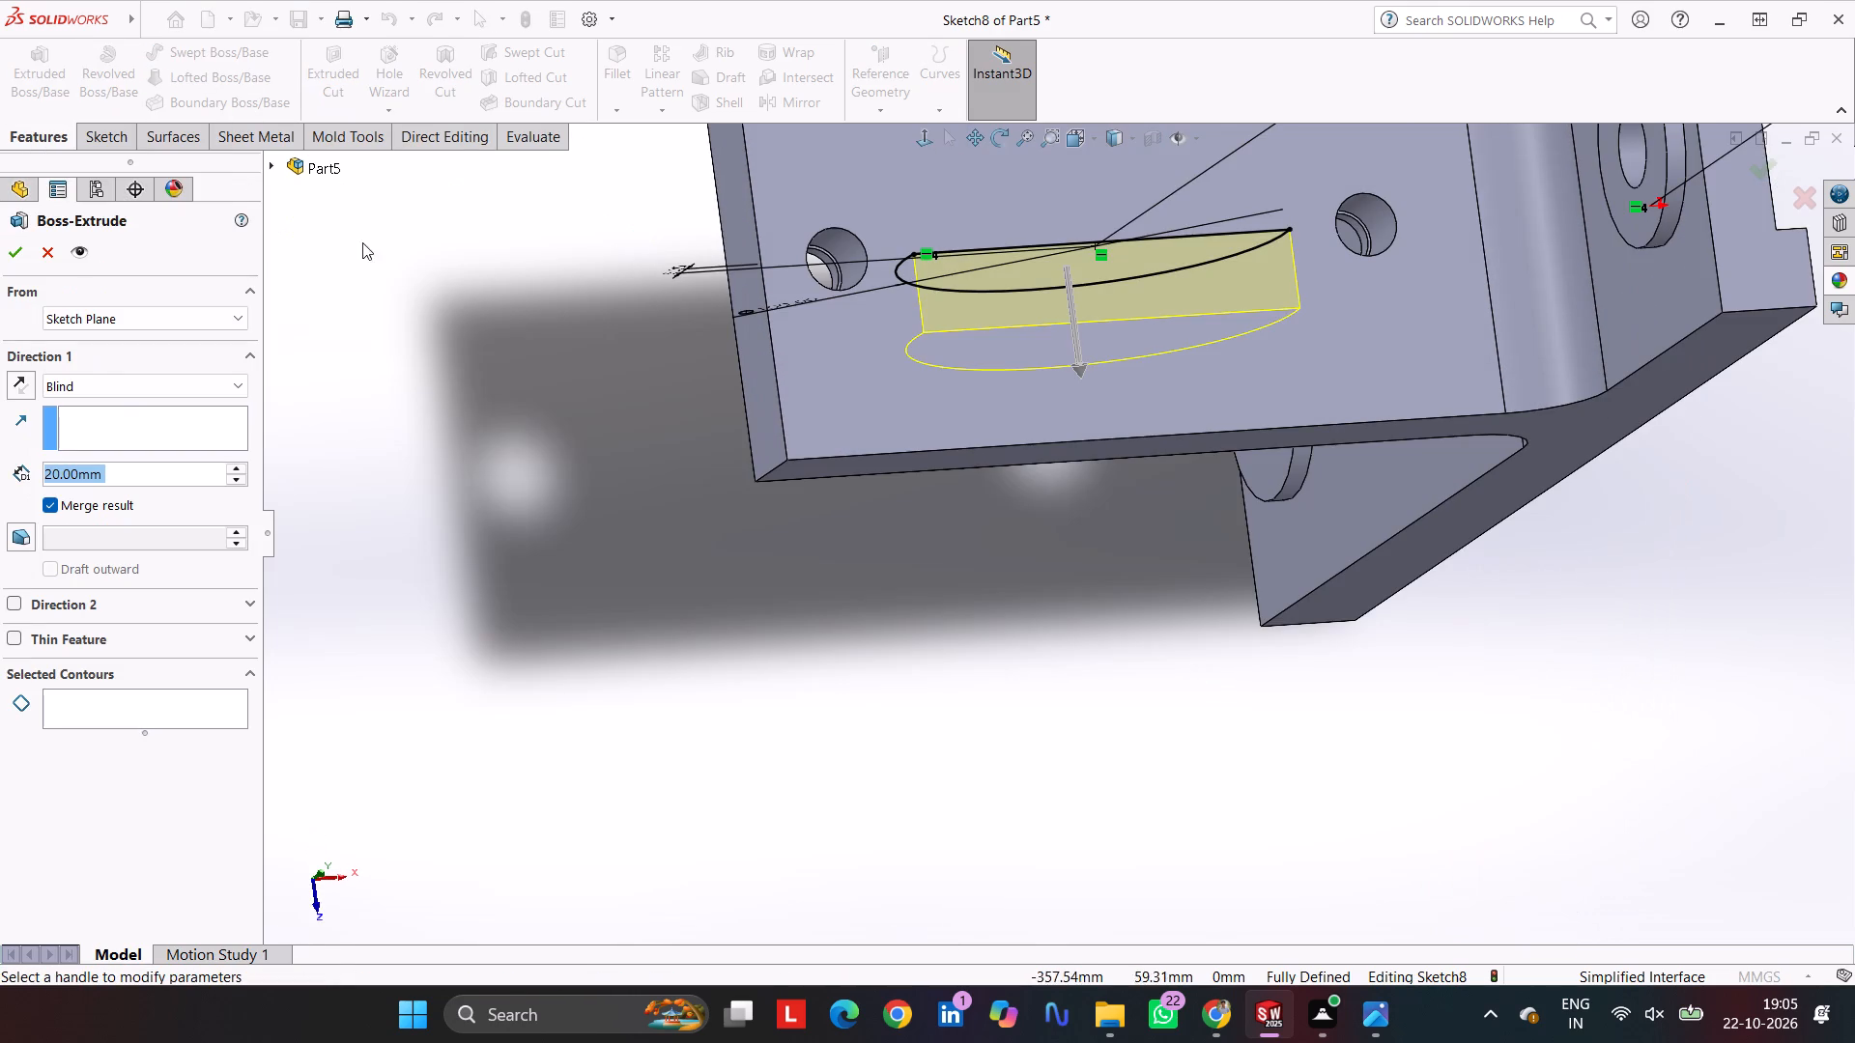
left_click(130, 388)
left_click(164, 503)
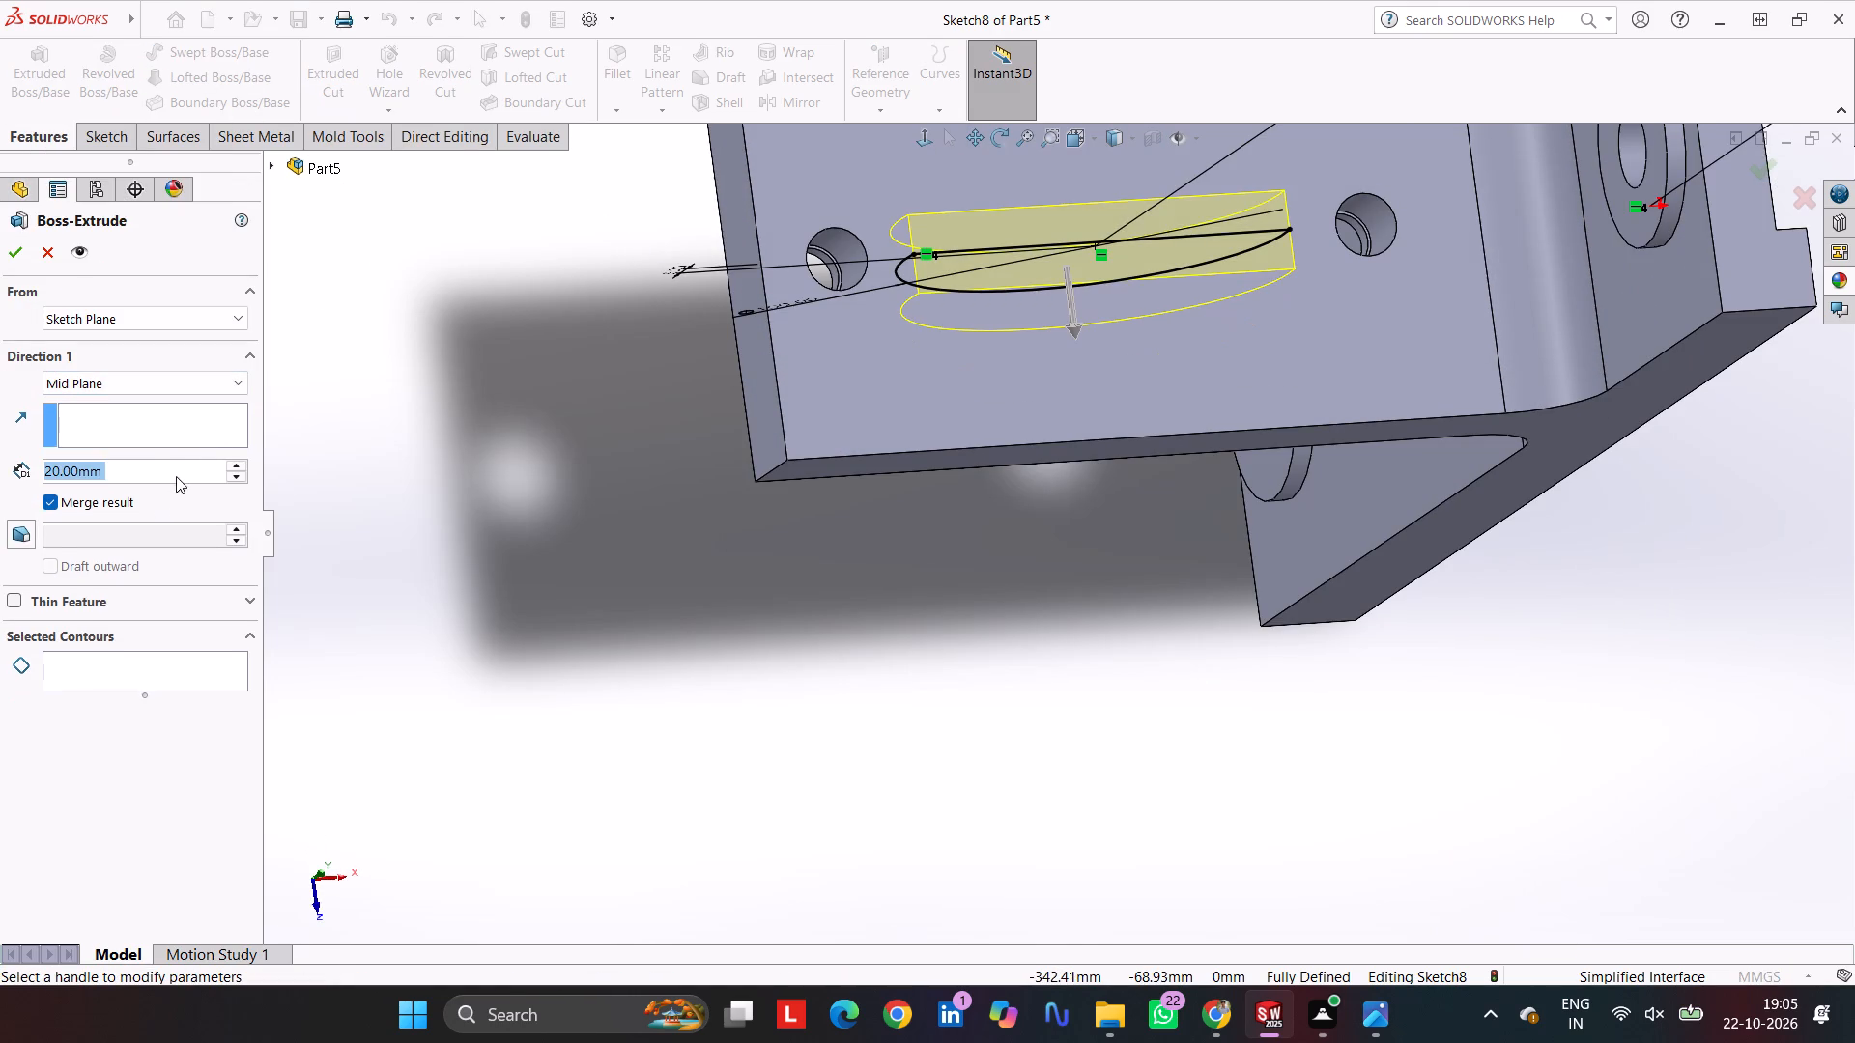
type("110")
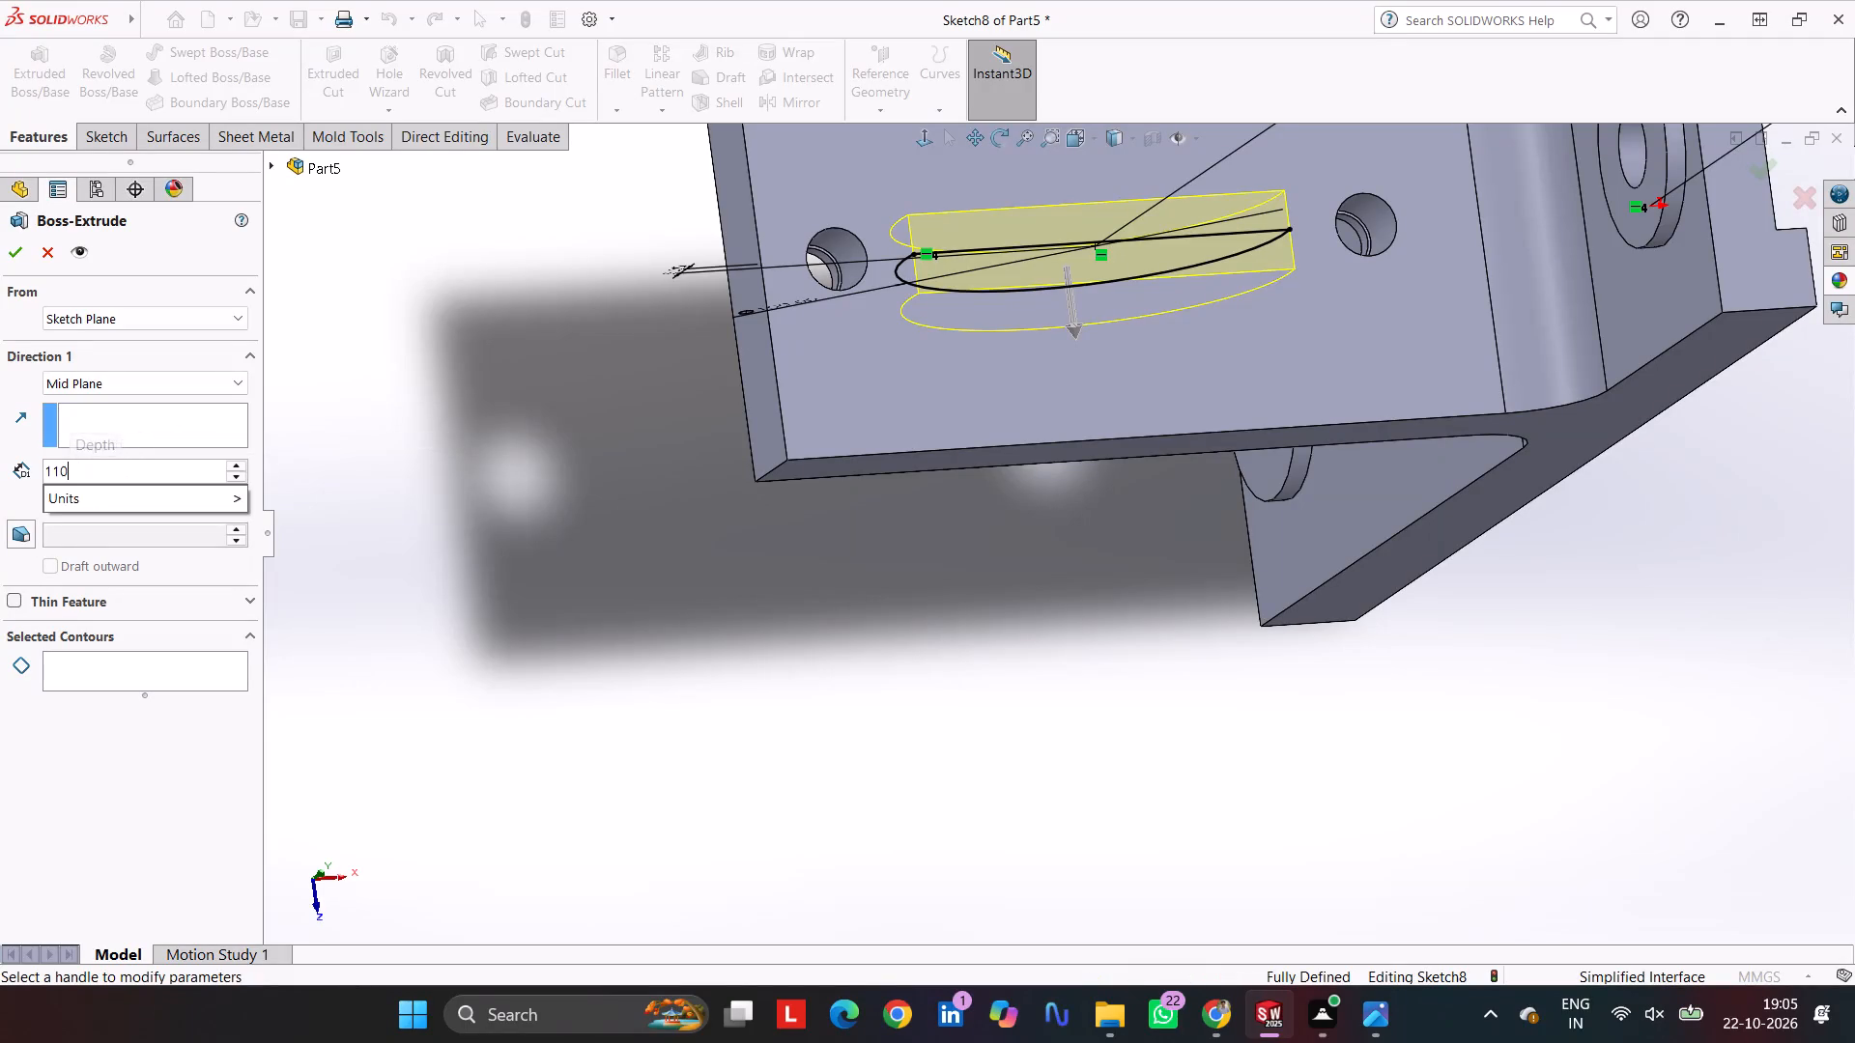
key("Return")
key("Return")
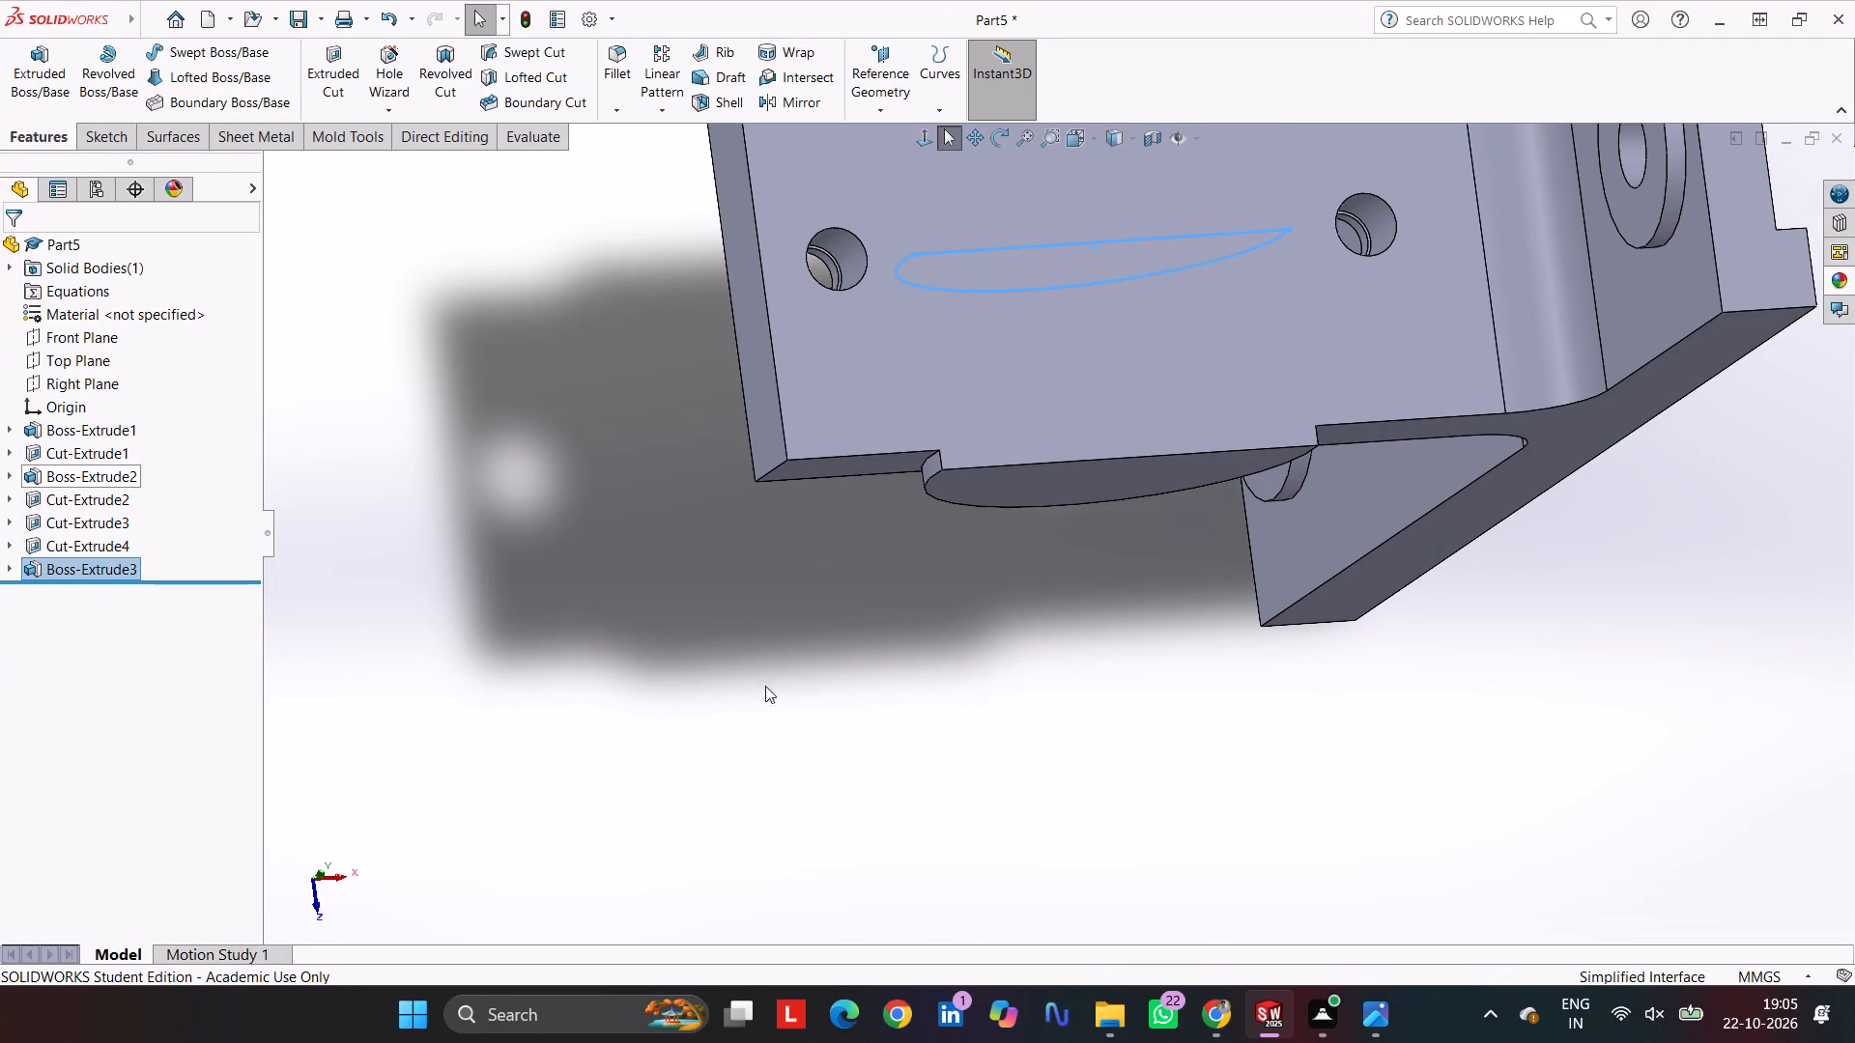
left_click(812, 671)
middle_click_drag(839, 713, 765, 502)
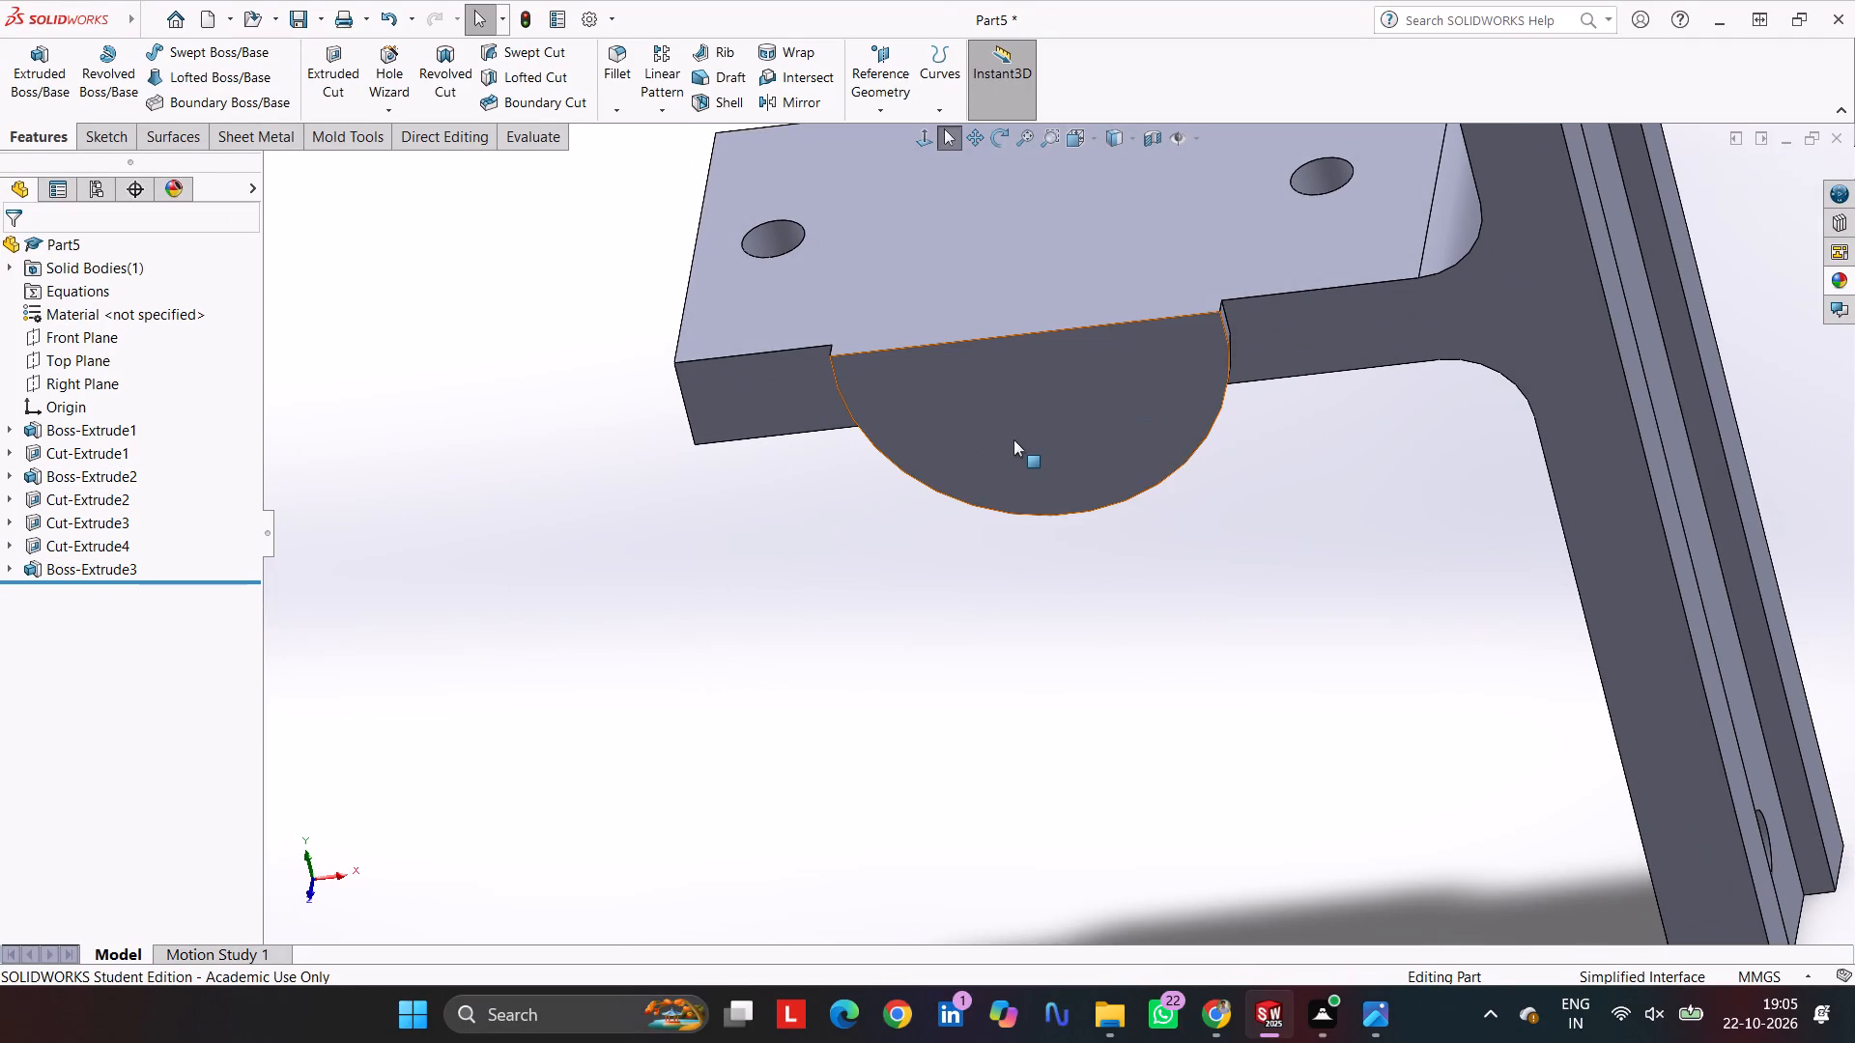
Start a sketch on the Front Plane and draw a circle about 84 mm in diameter, concentric with the circular-segment boss.
left_click(72, 341)
left_click(114, 140)
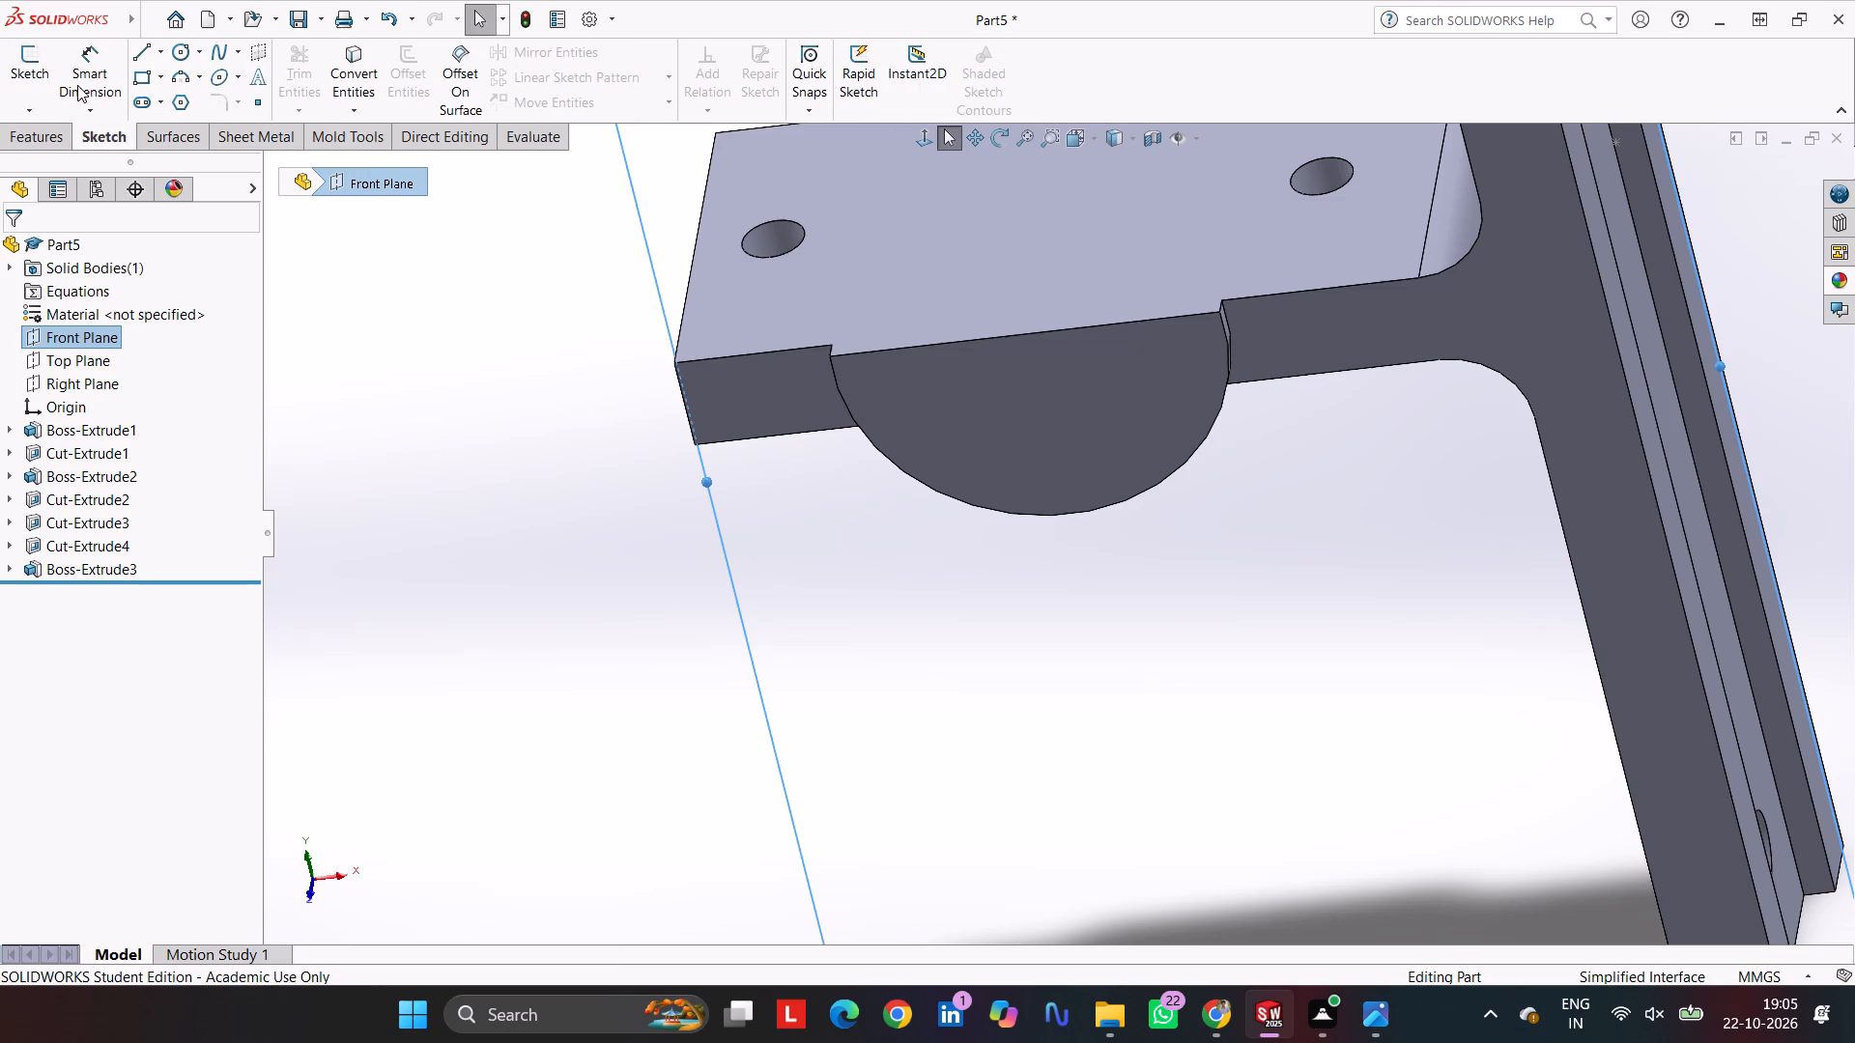
left_click(49, 57)
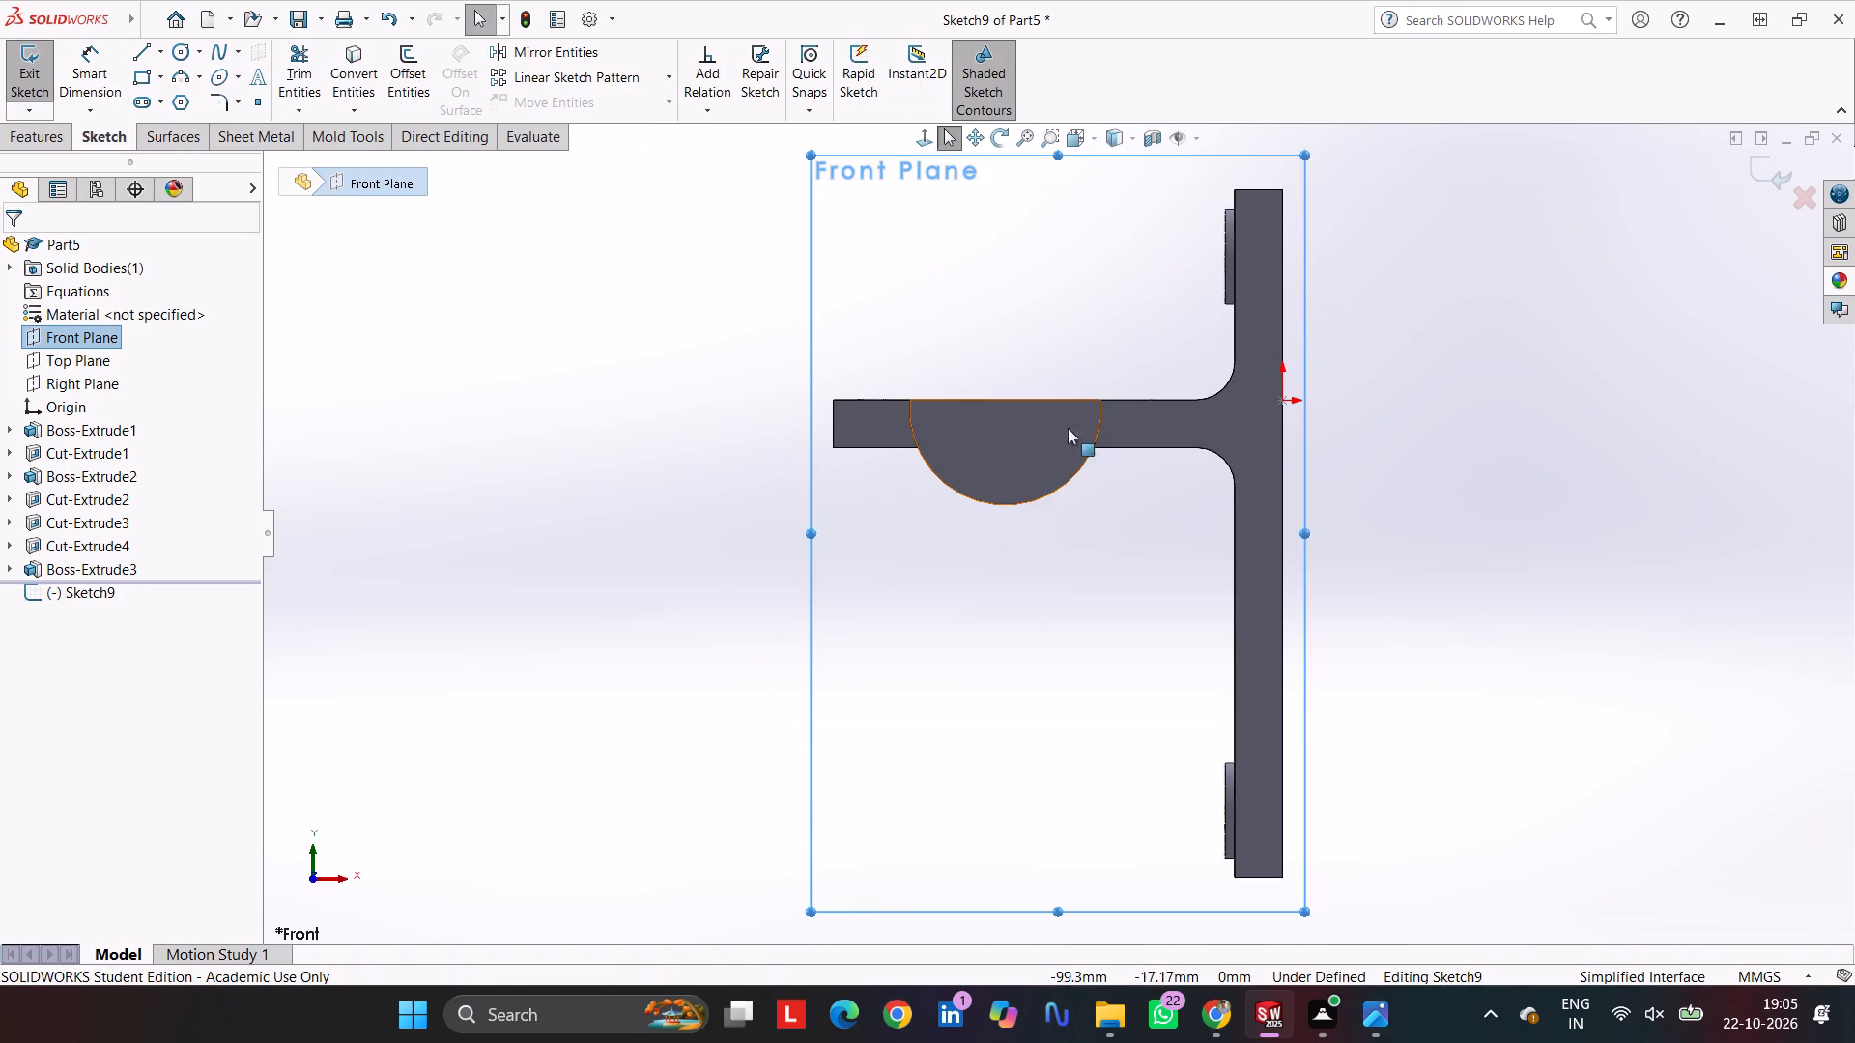
scroll(975, 404, "down", 4)
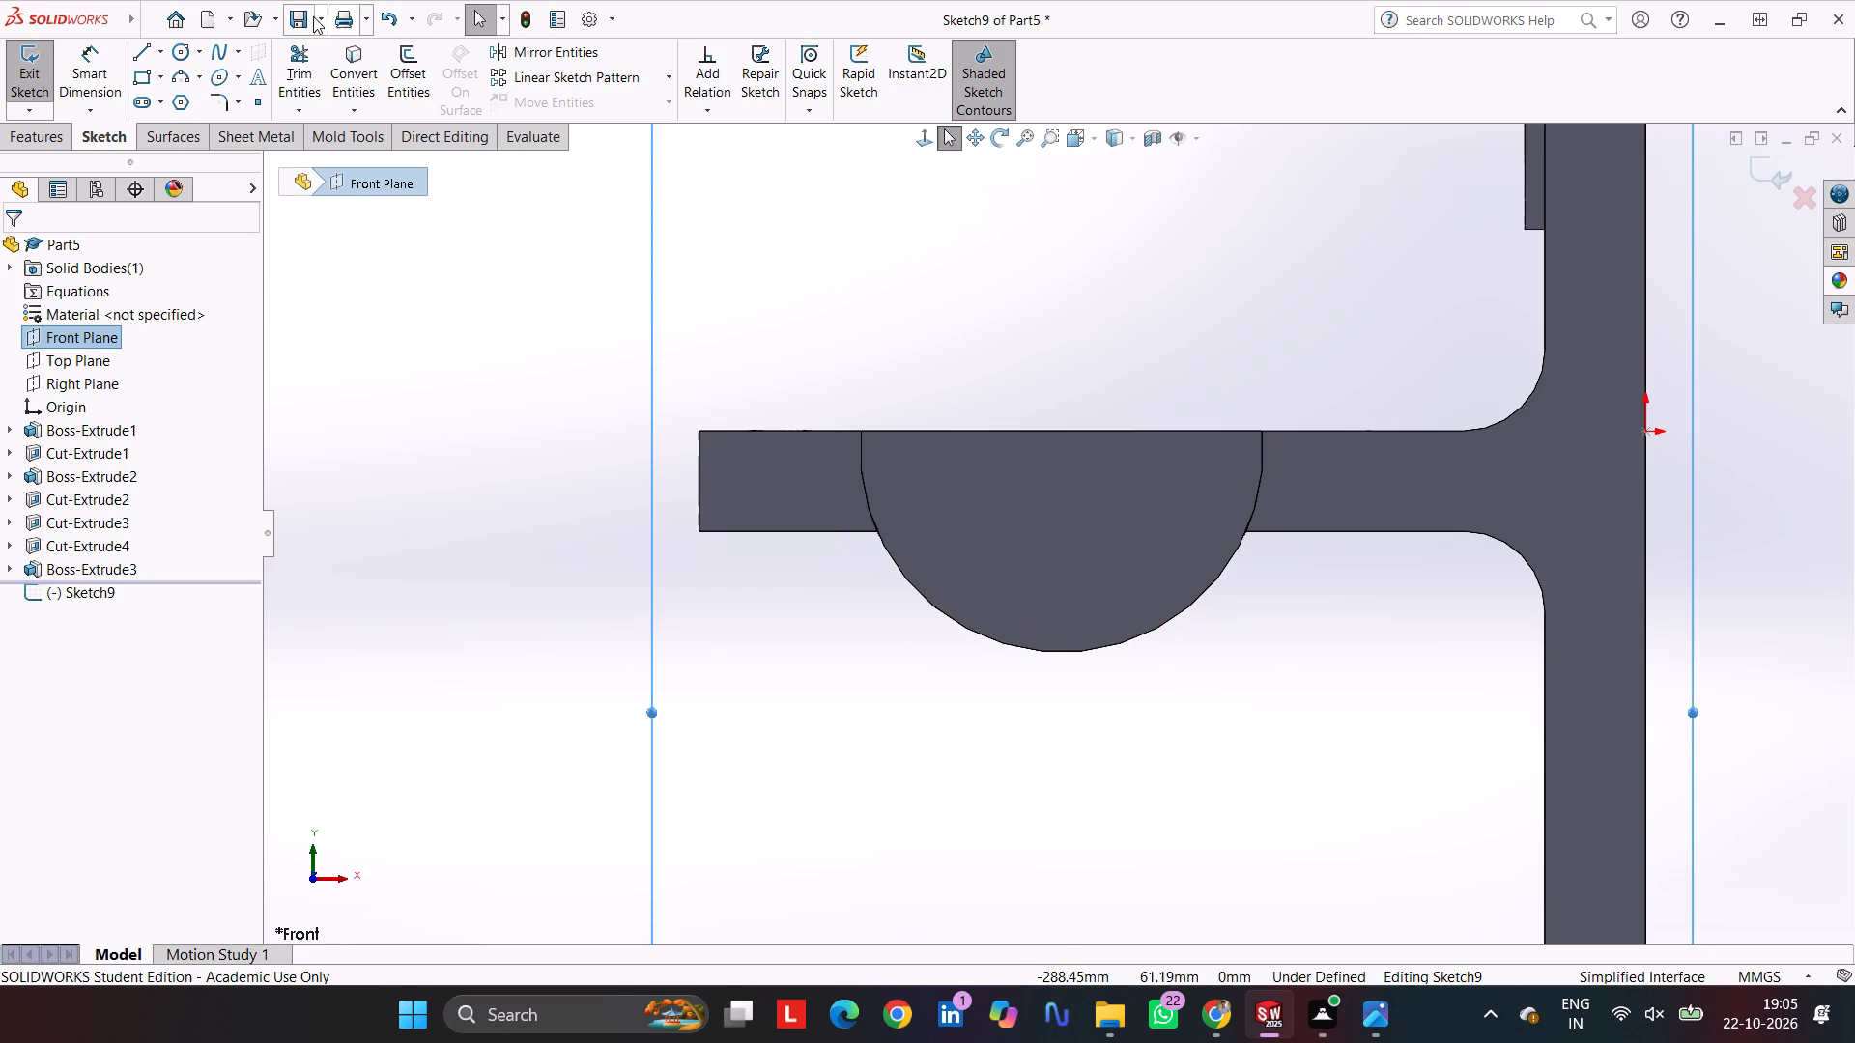
left_click(180, 56)
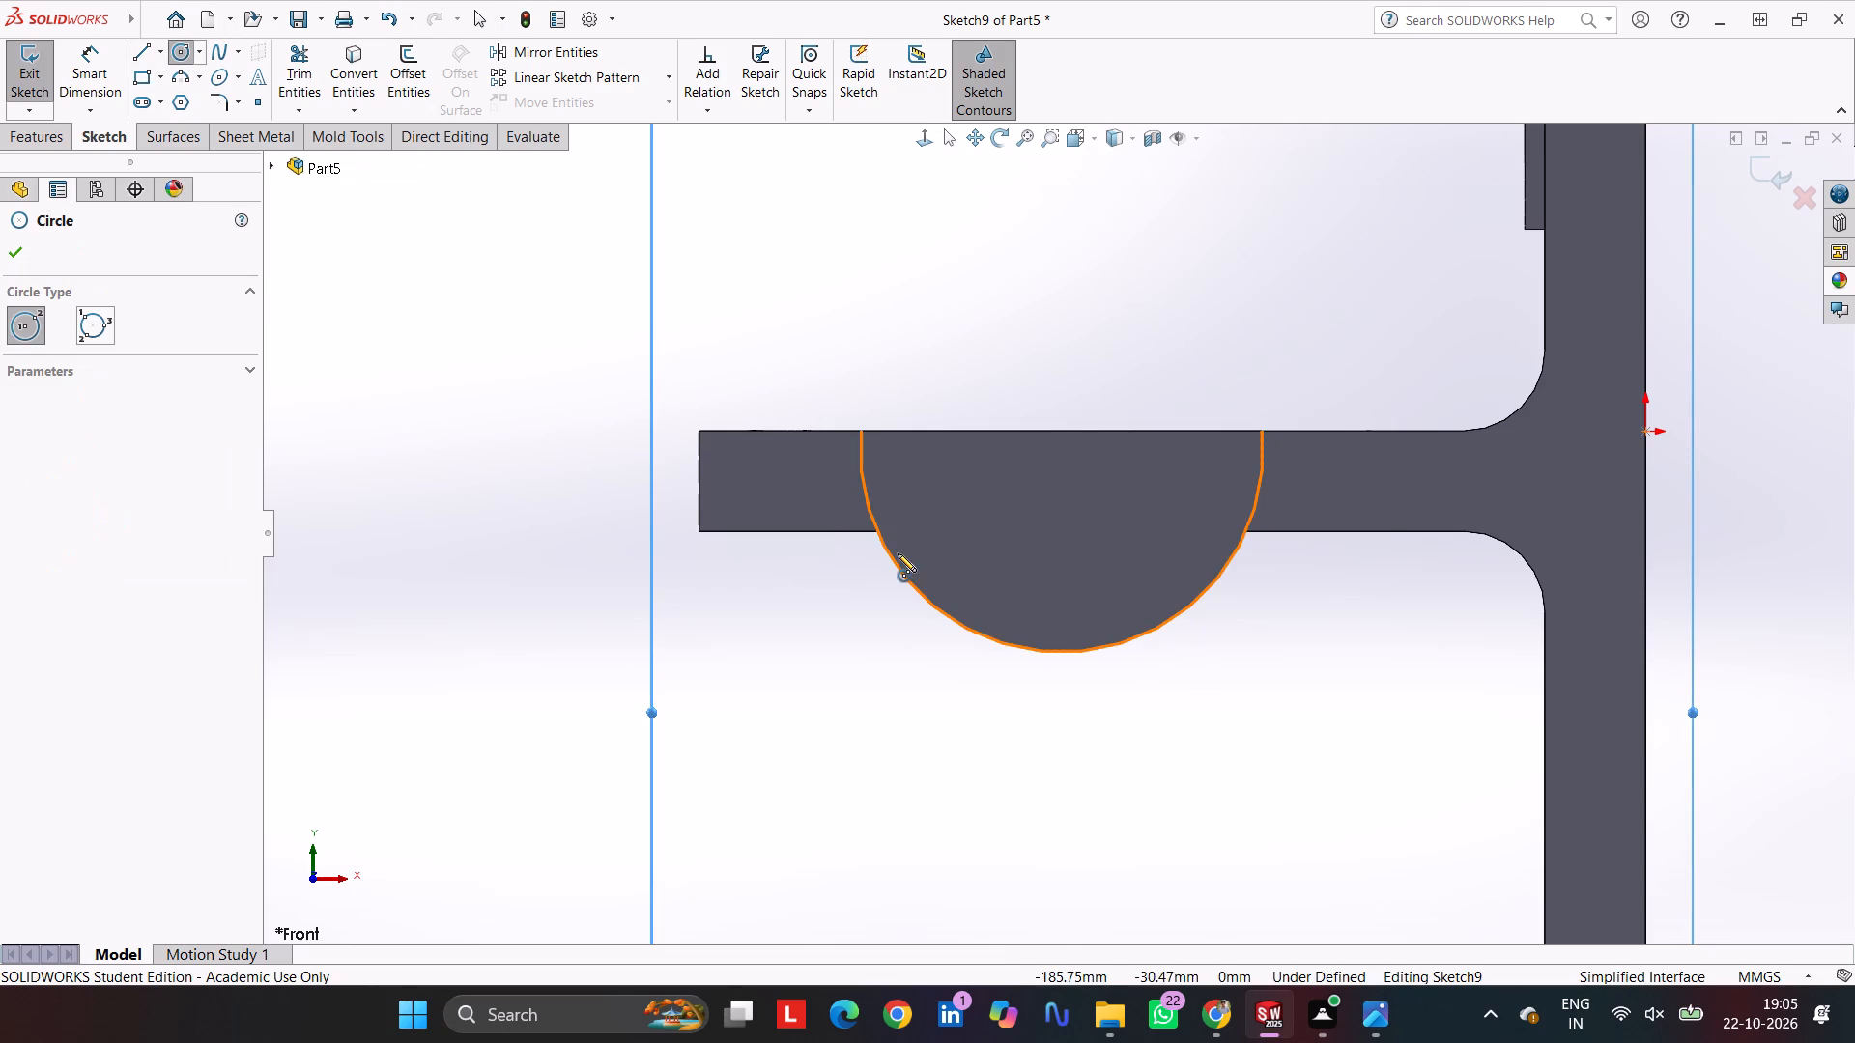
left_click(1063, 451)
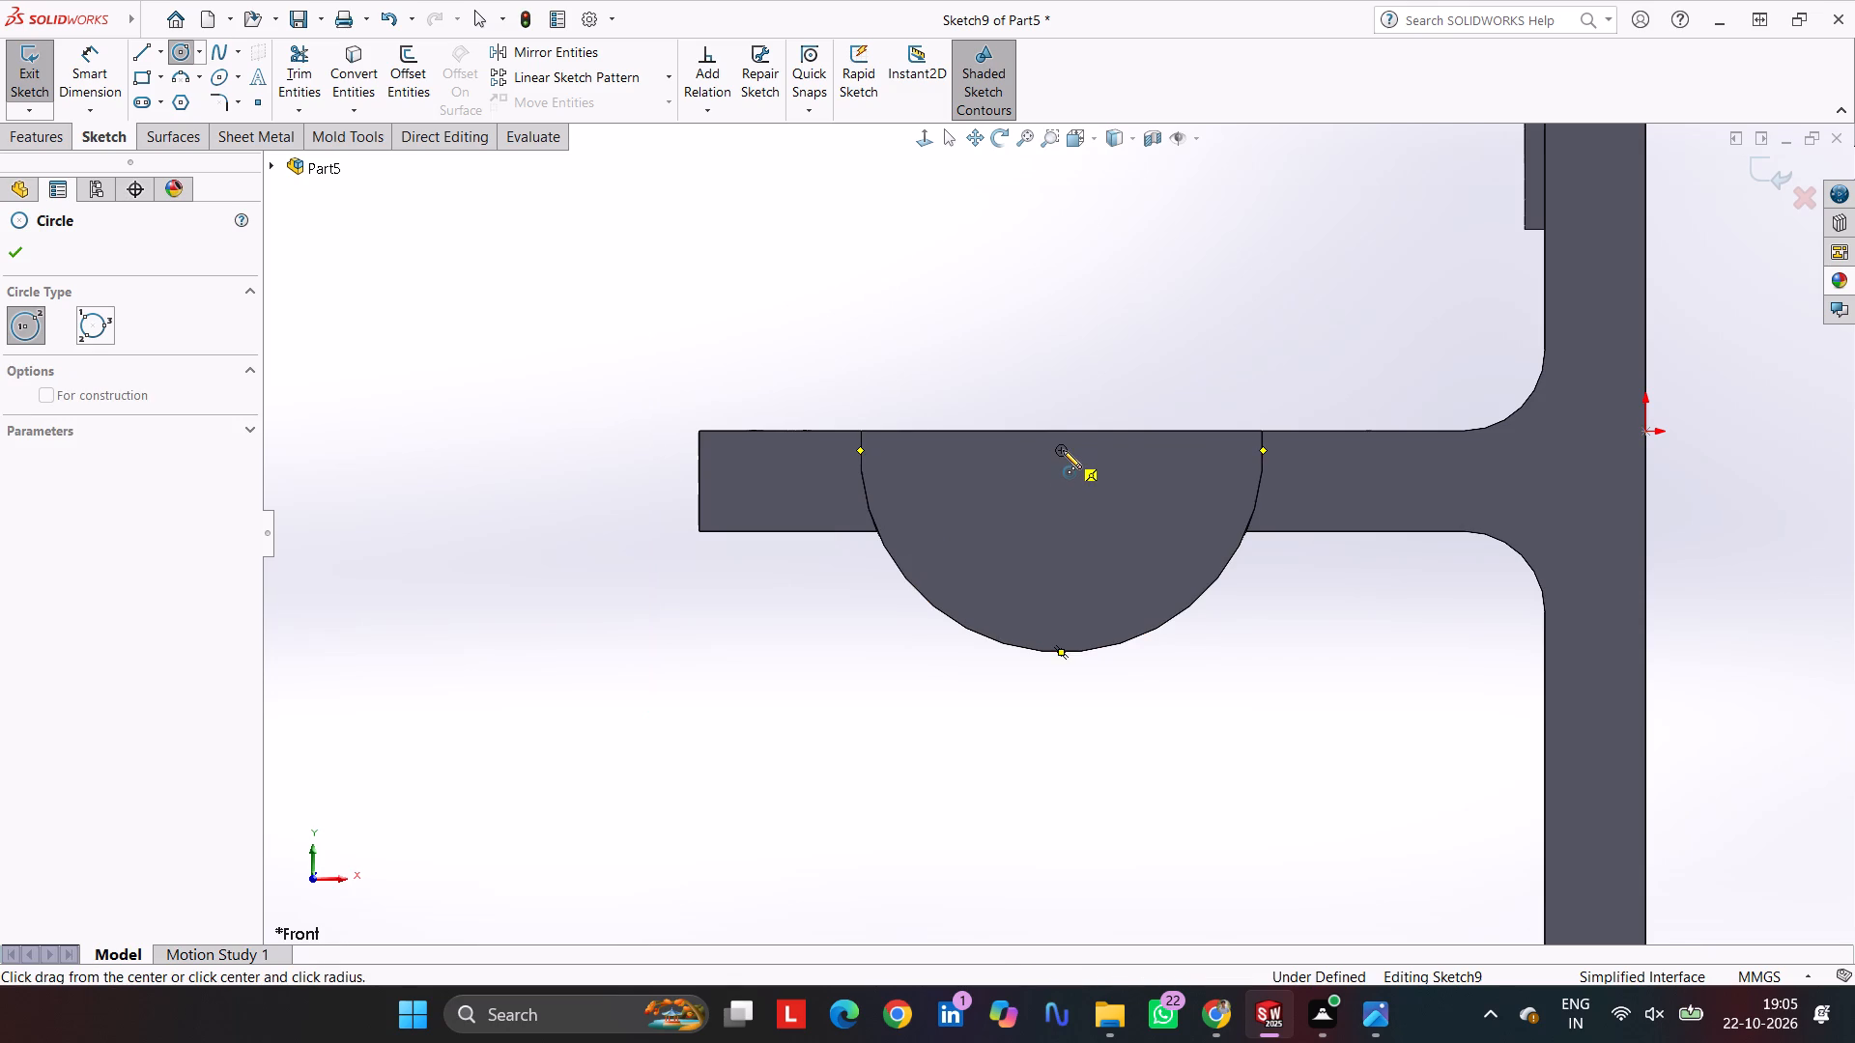
left_click(1048, 619)
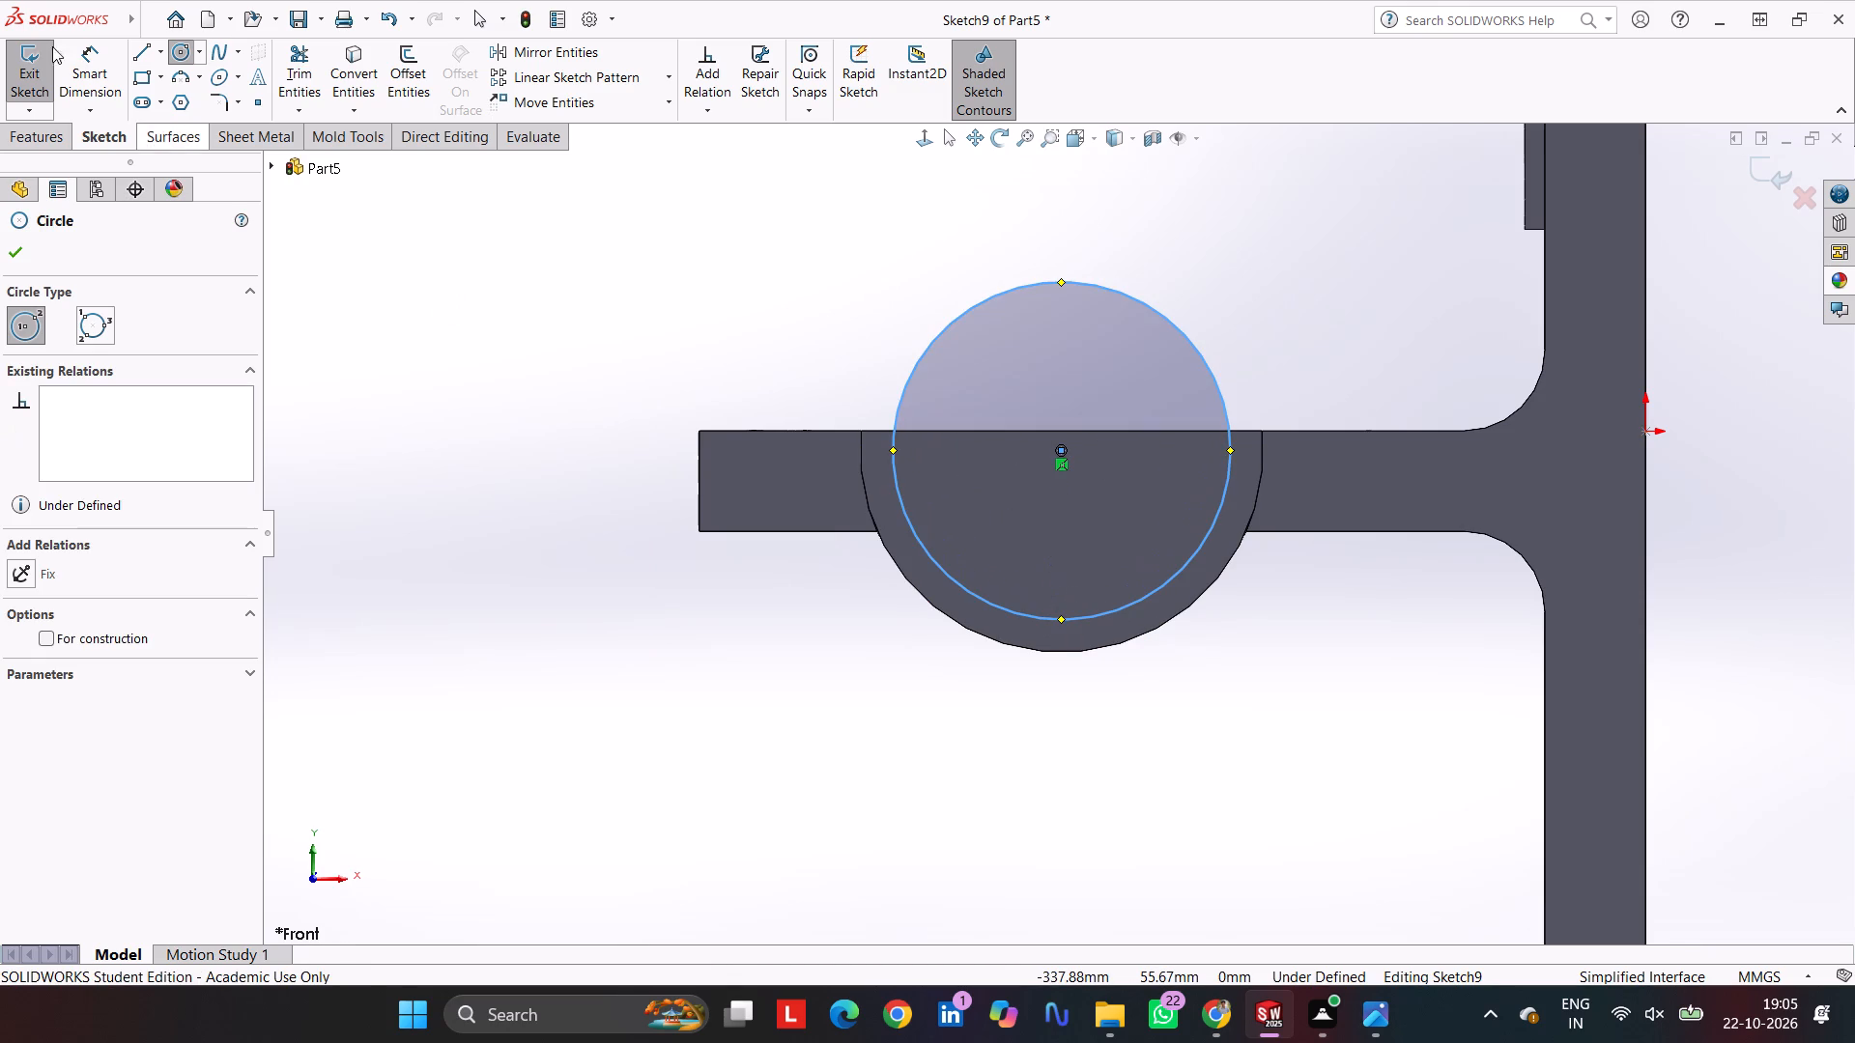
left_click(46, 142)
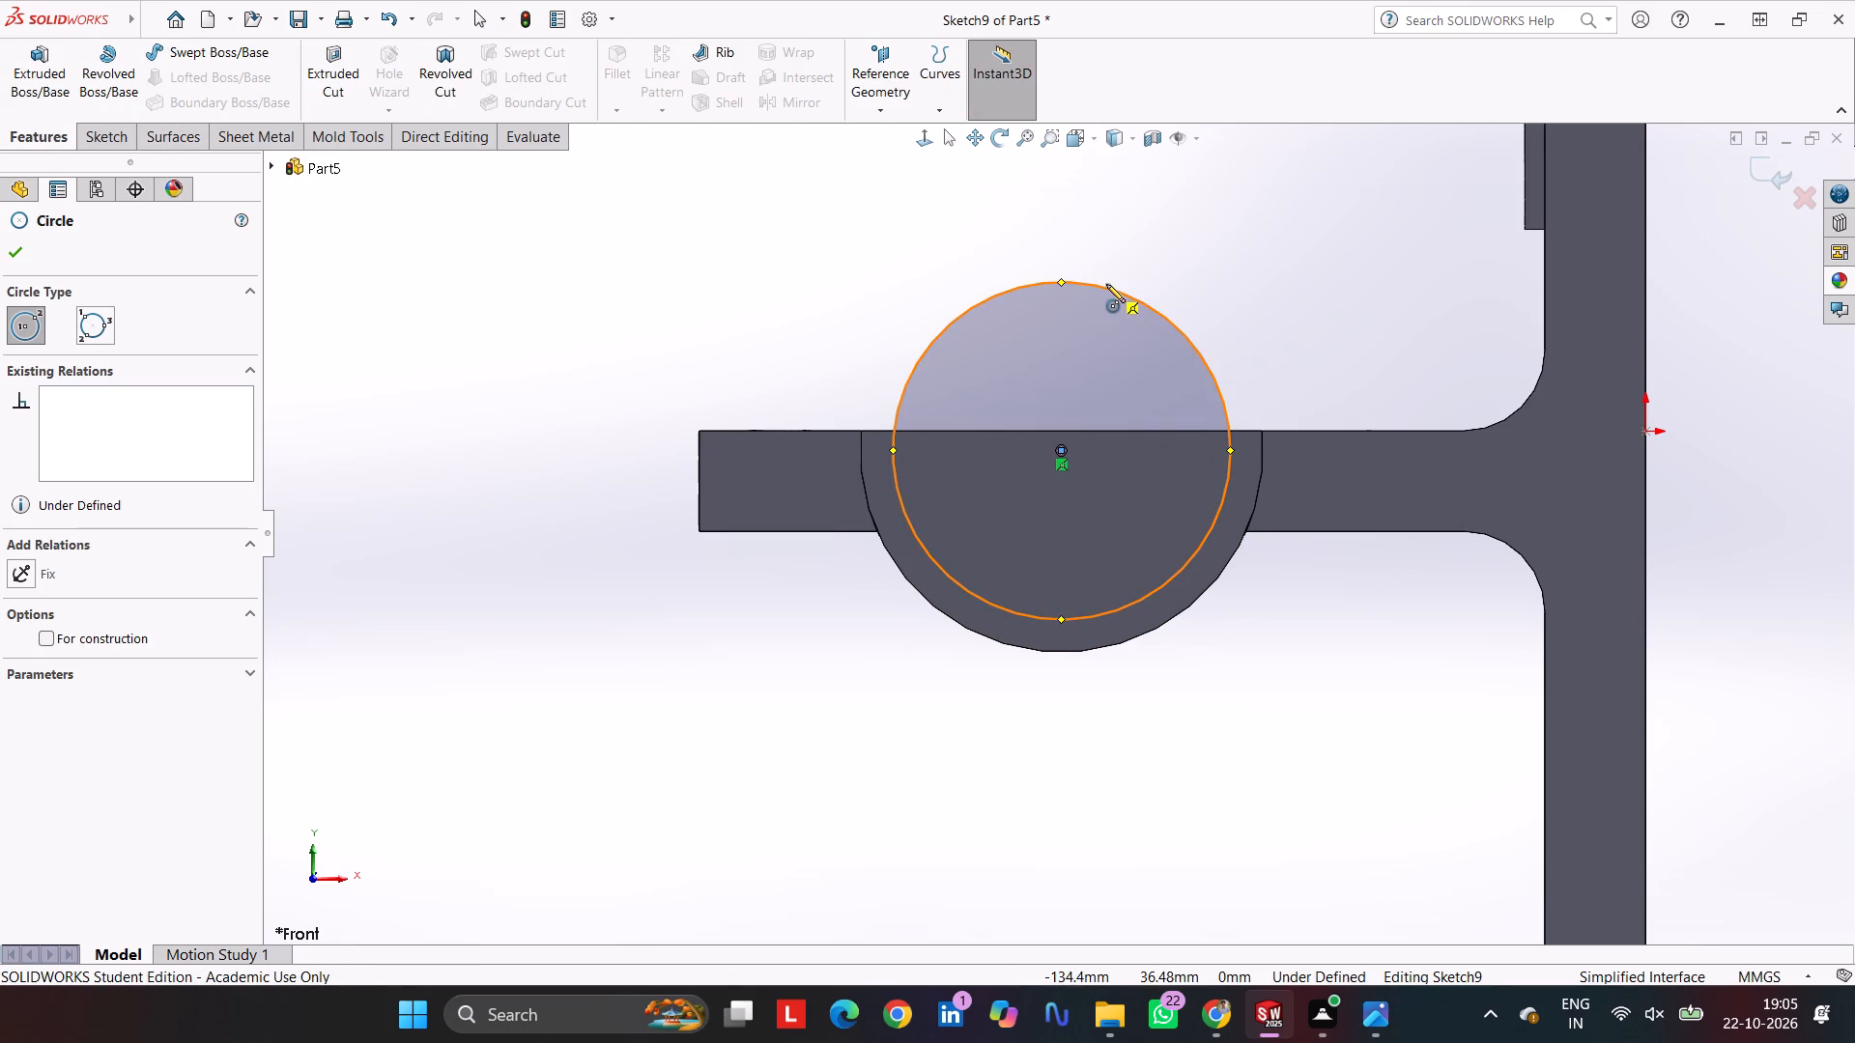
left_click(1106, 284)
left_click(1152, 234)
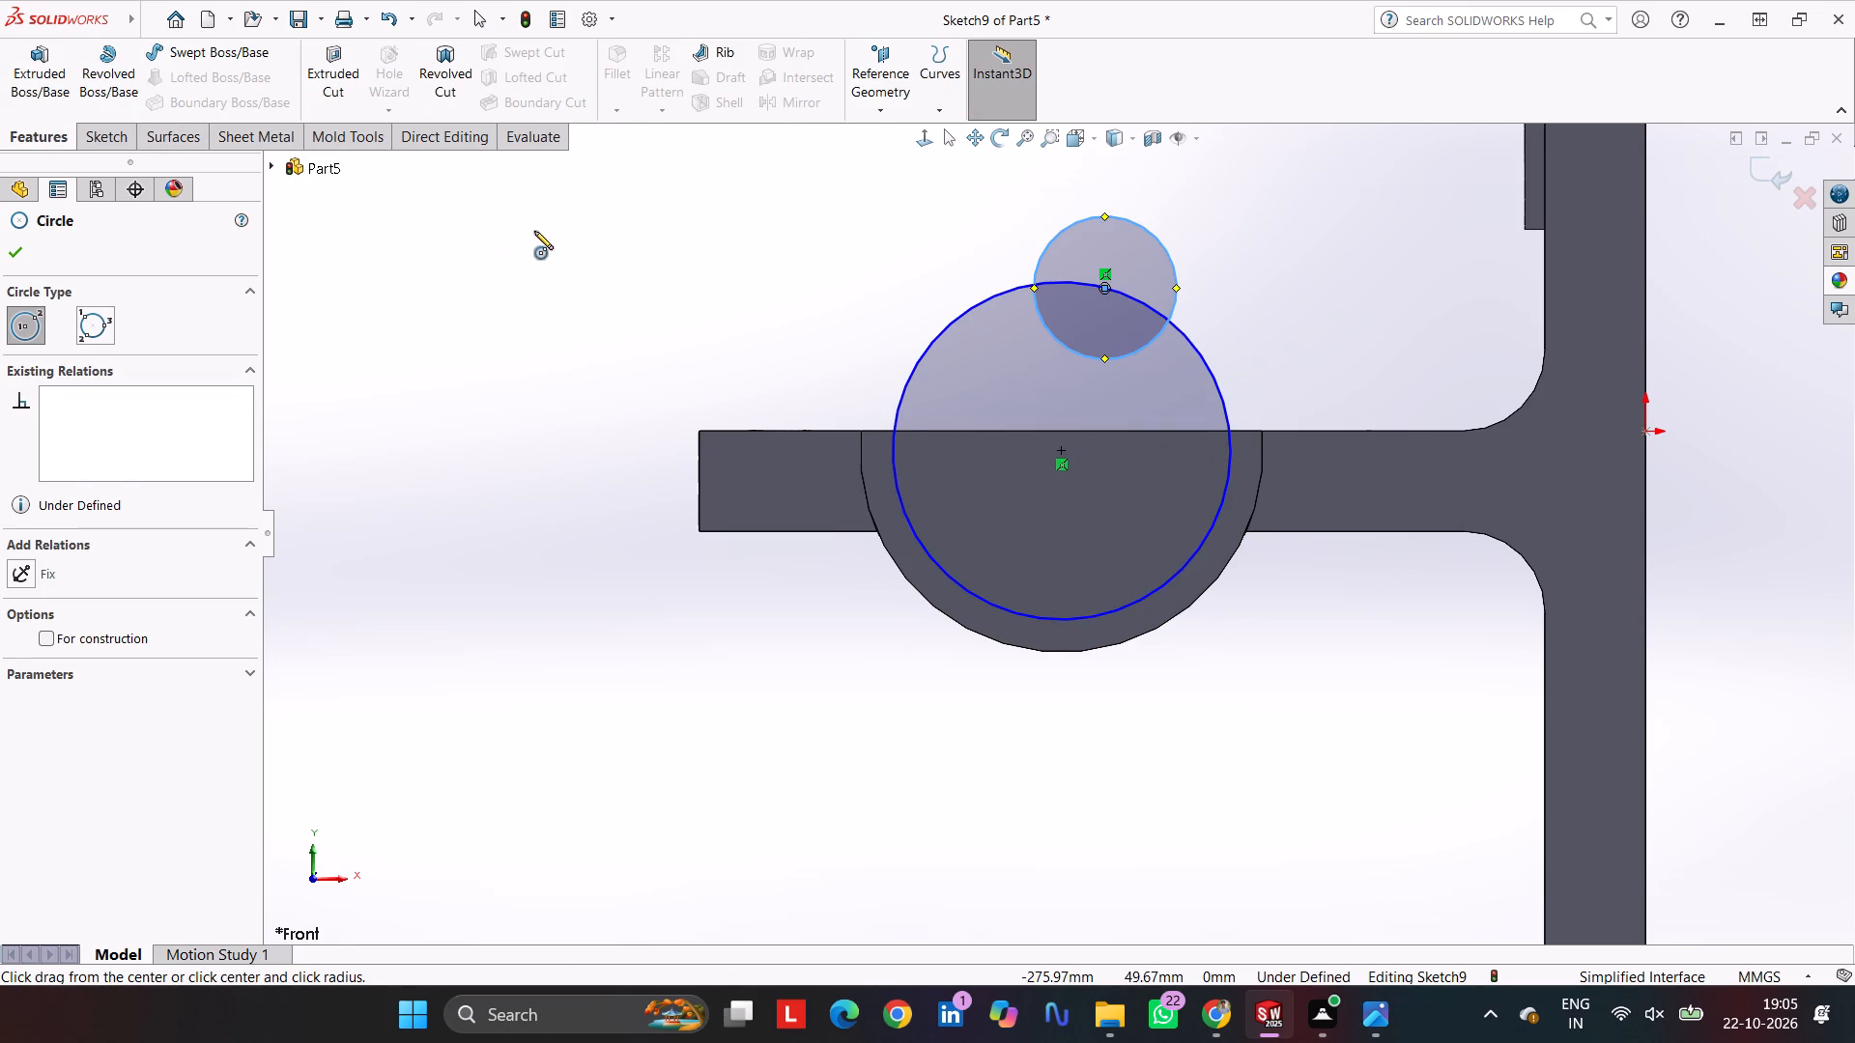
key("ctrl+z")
Dimension the concentric circle's diameter as 80 mm.
left_click(124, 140)
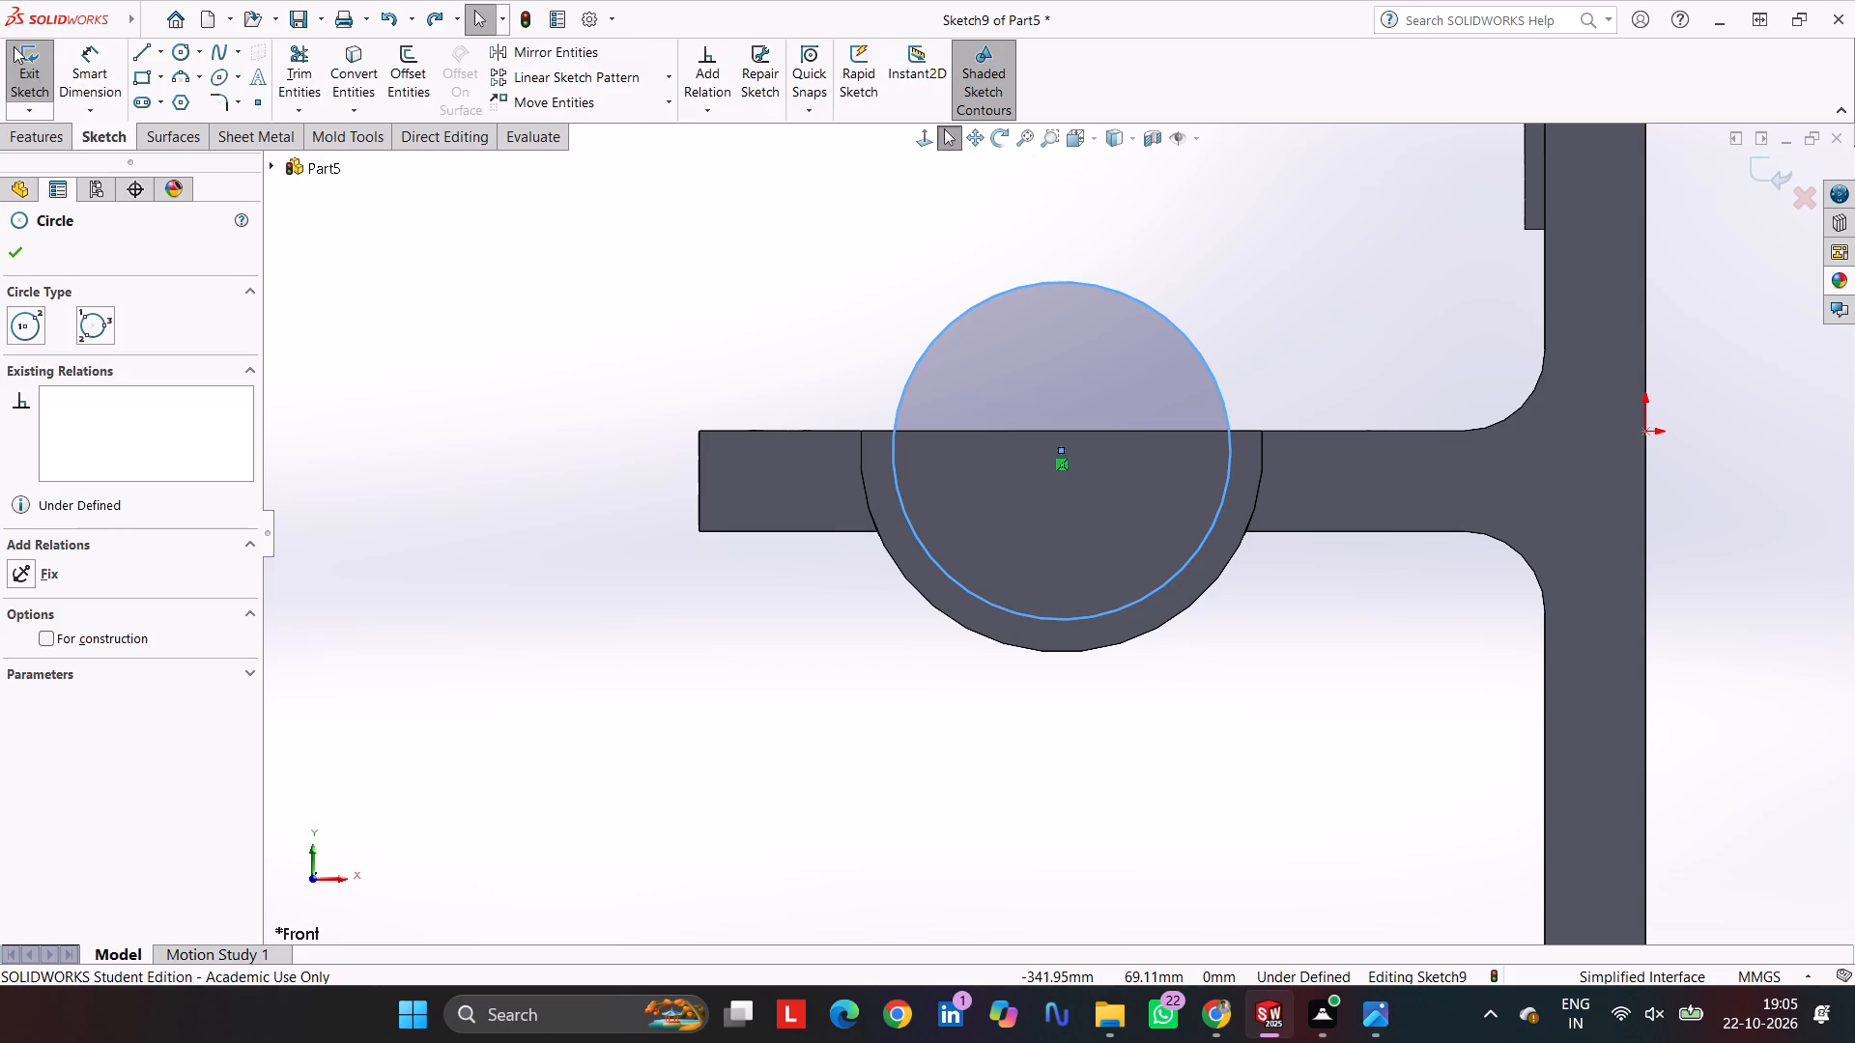
left_click(77, 63)
left_click(976, 304)
left_click(897, 261)
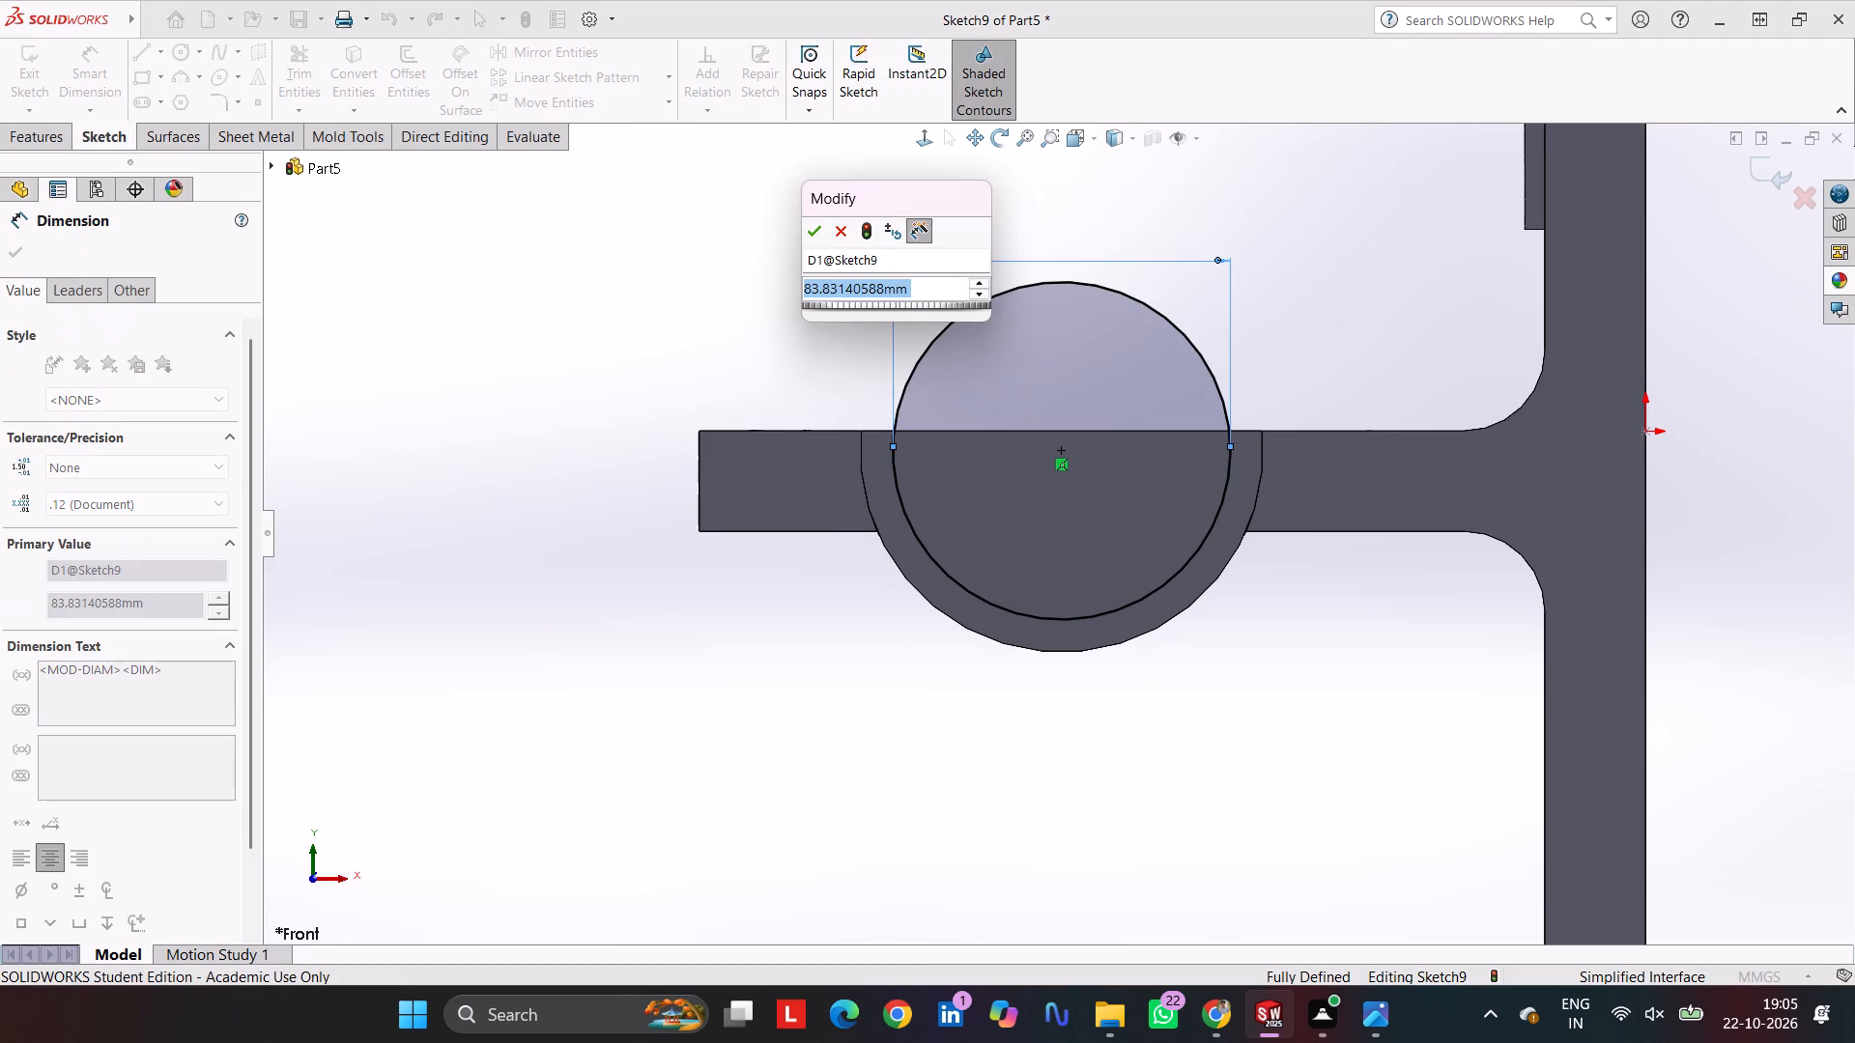
type("80")
key("Return")
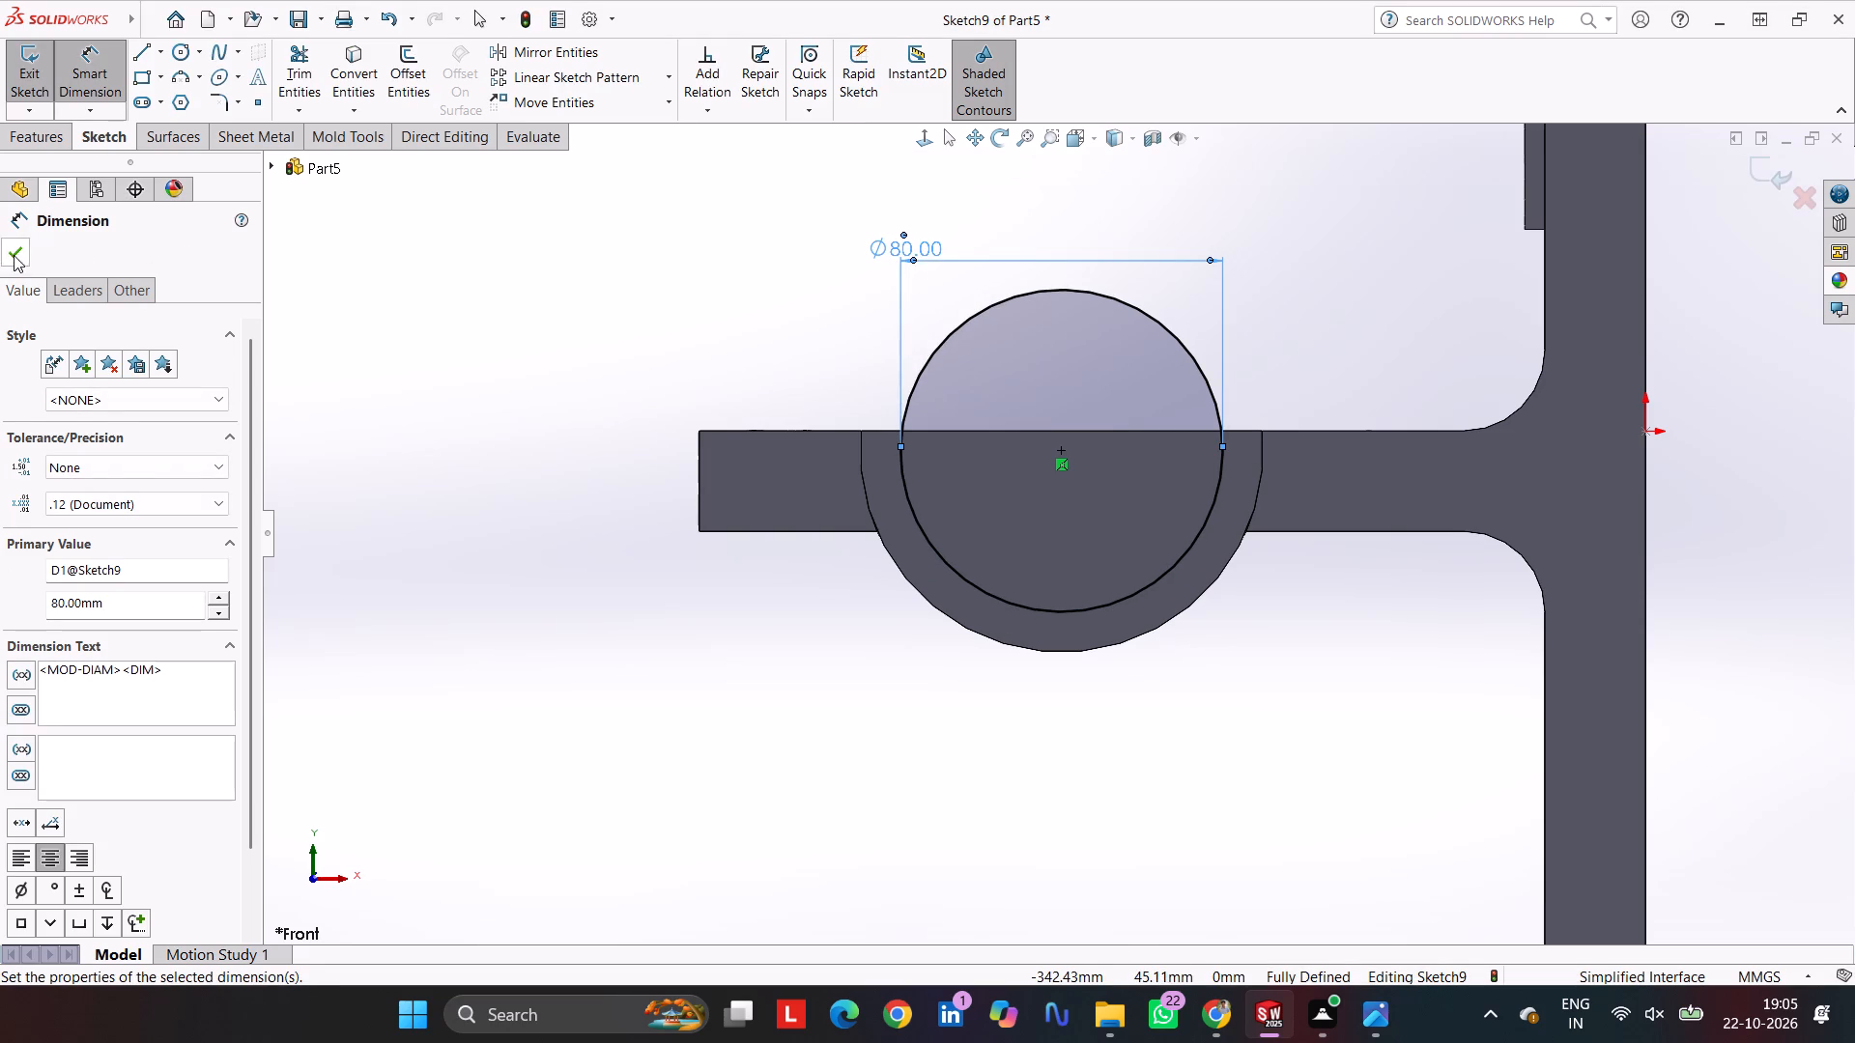
left_click(14, 255)
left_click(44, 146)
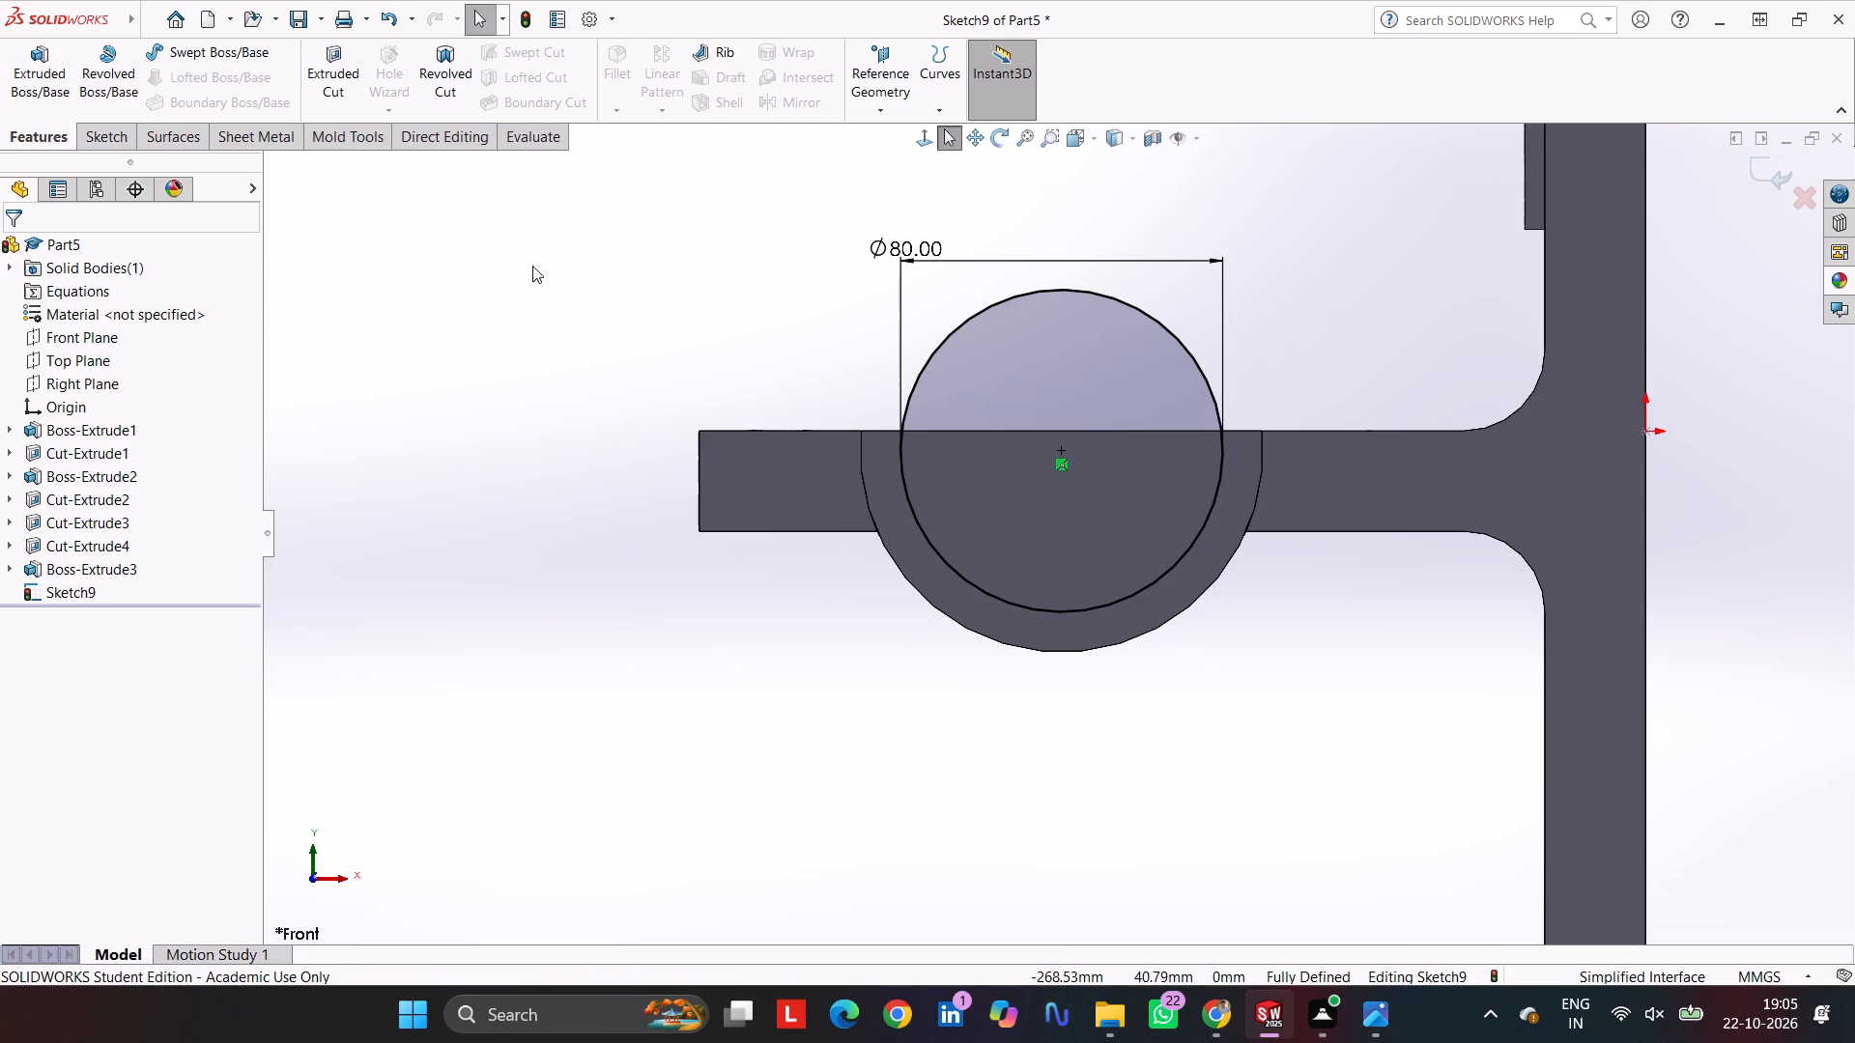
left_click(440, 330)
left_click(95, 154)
Draw a corner rectangle about 88 mm by 5 mm across the circle, from the arm's top edge down to the circle's centre level.
left_click(99, 140)
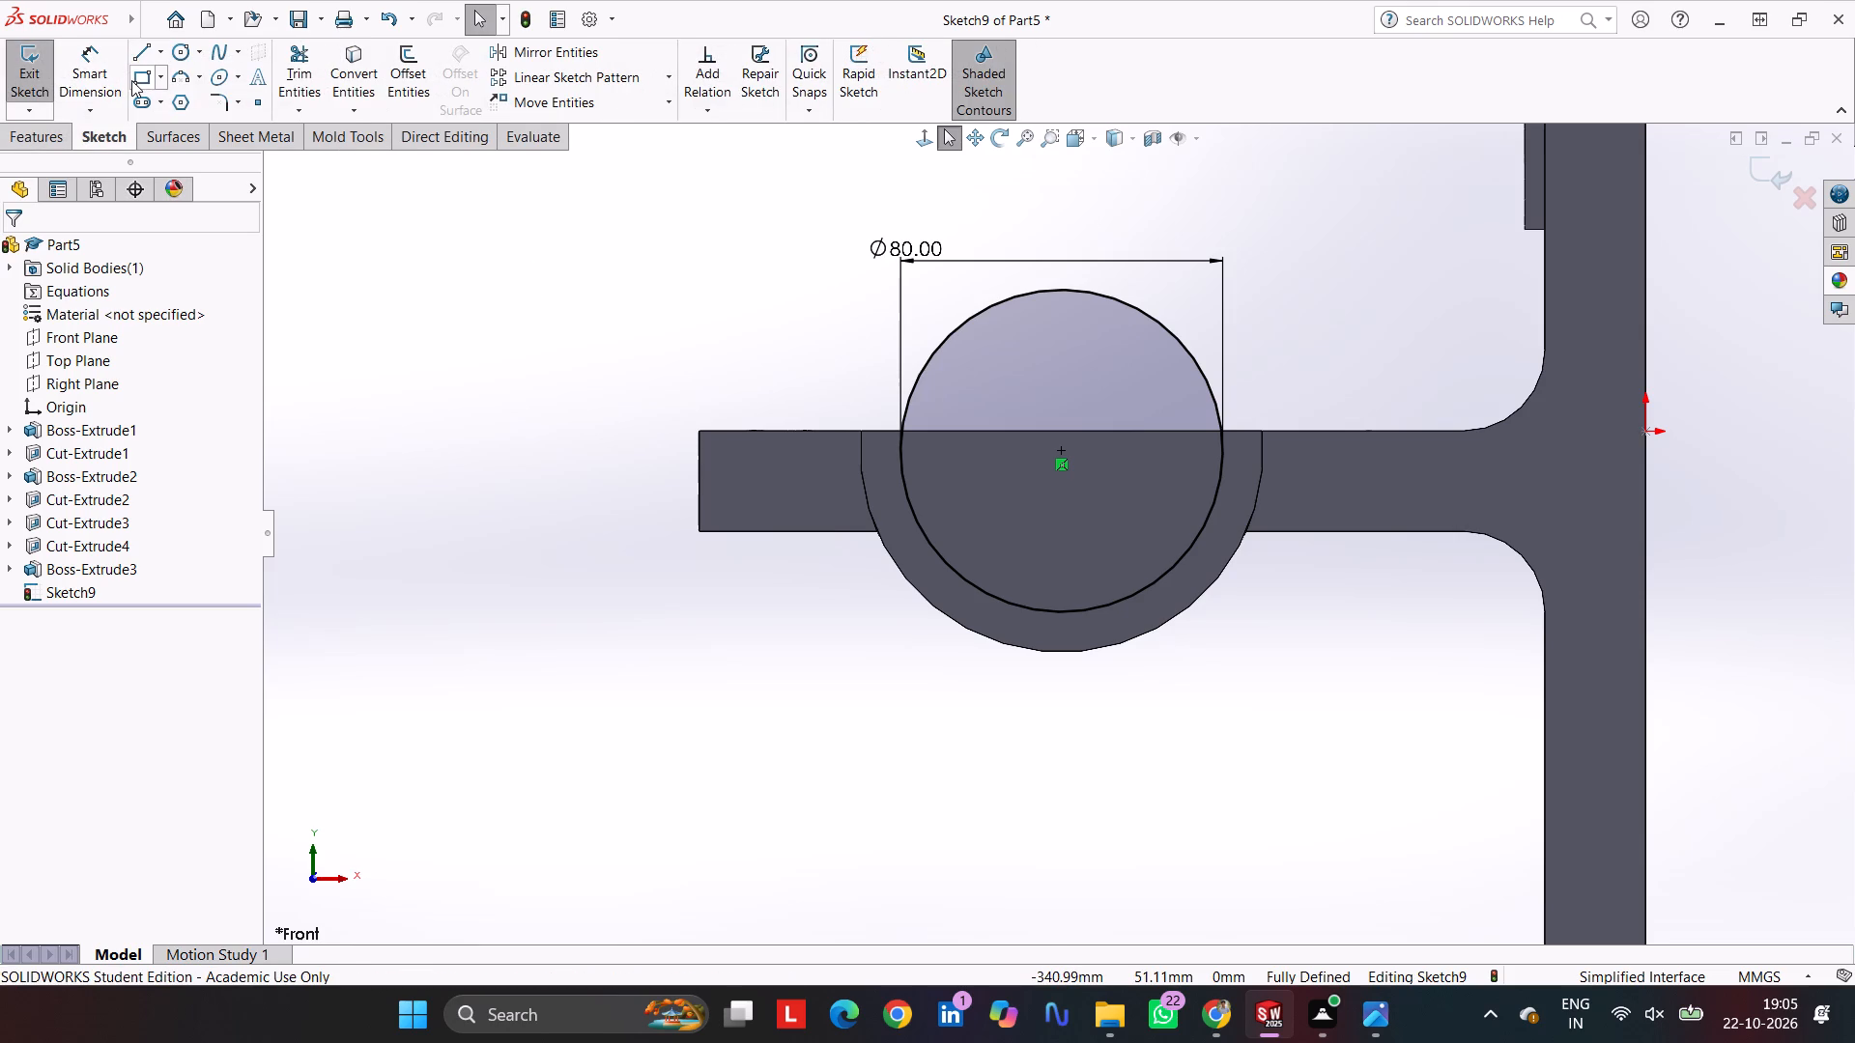
left_click(131, 80)
left_click(886, 432)
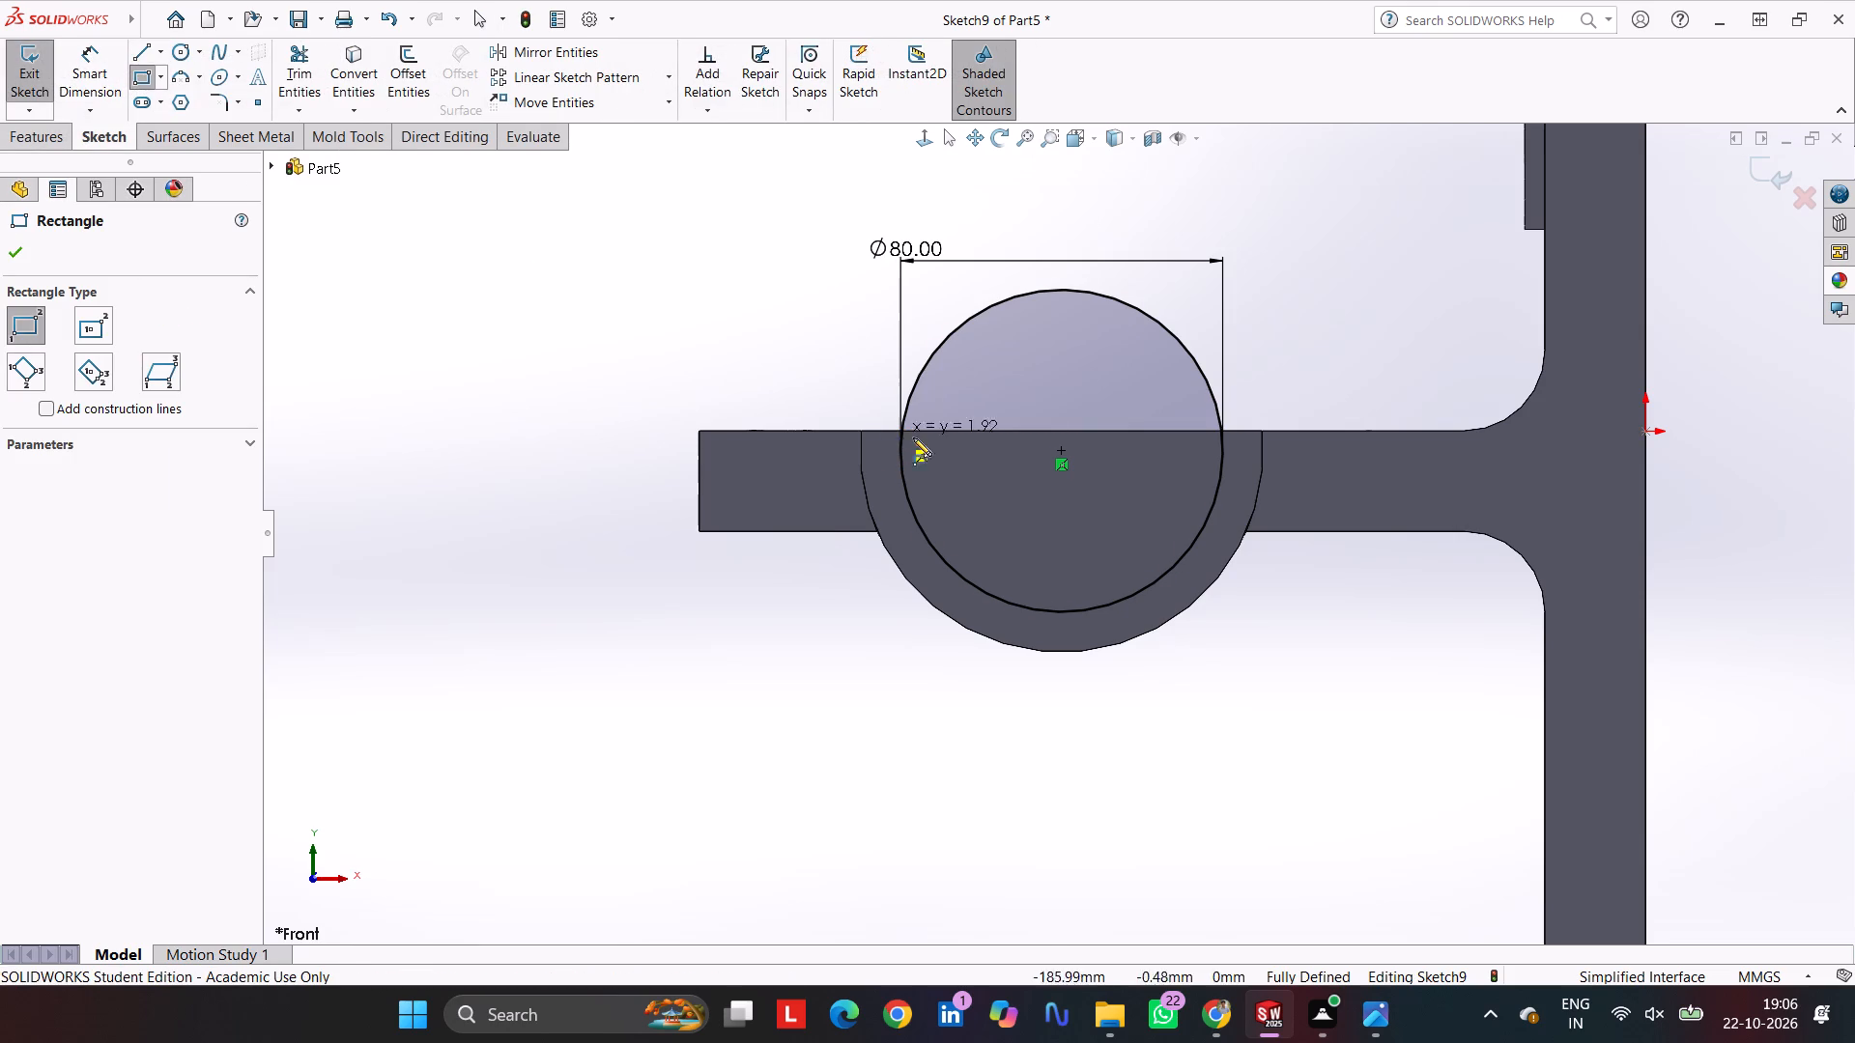
left_click(1241, 452)
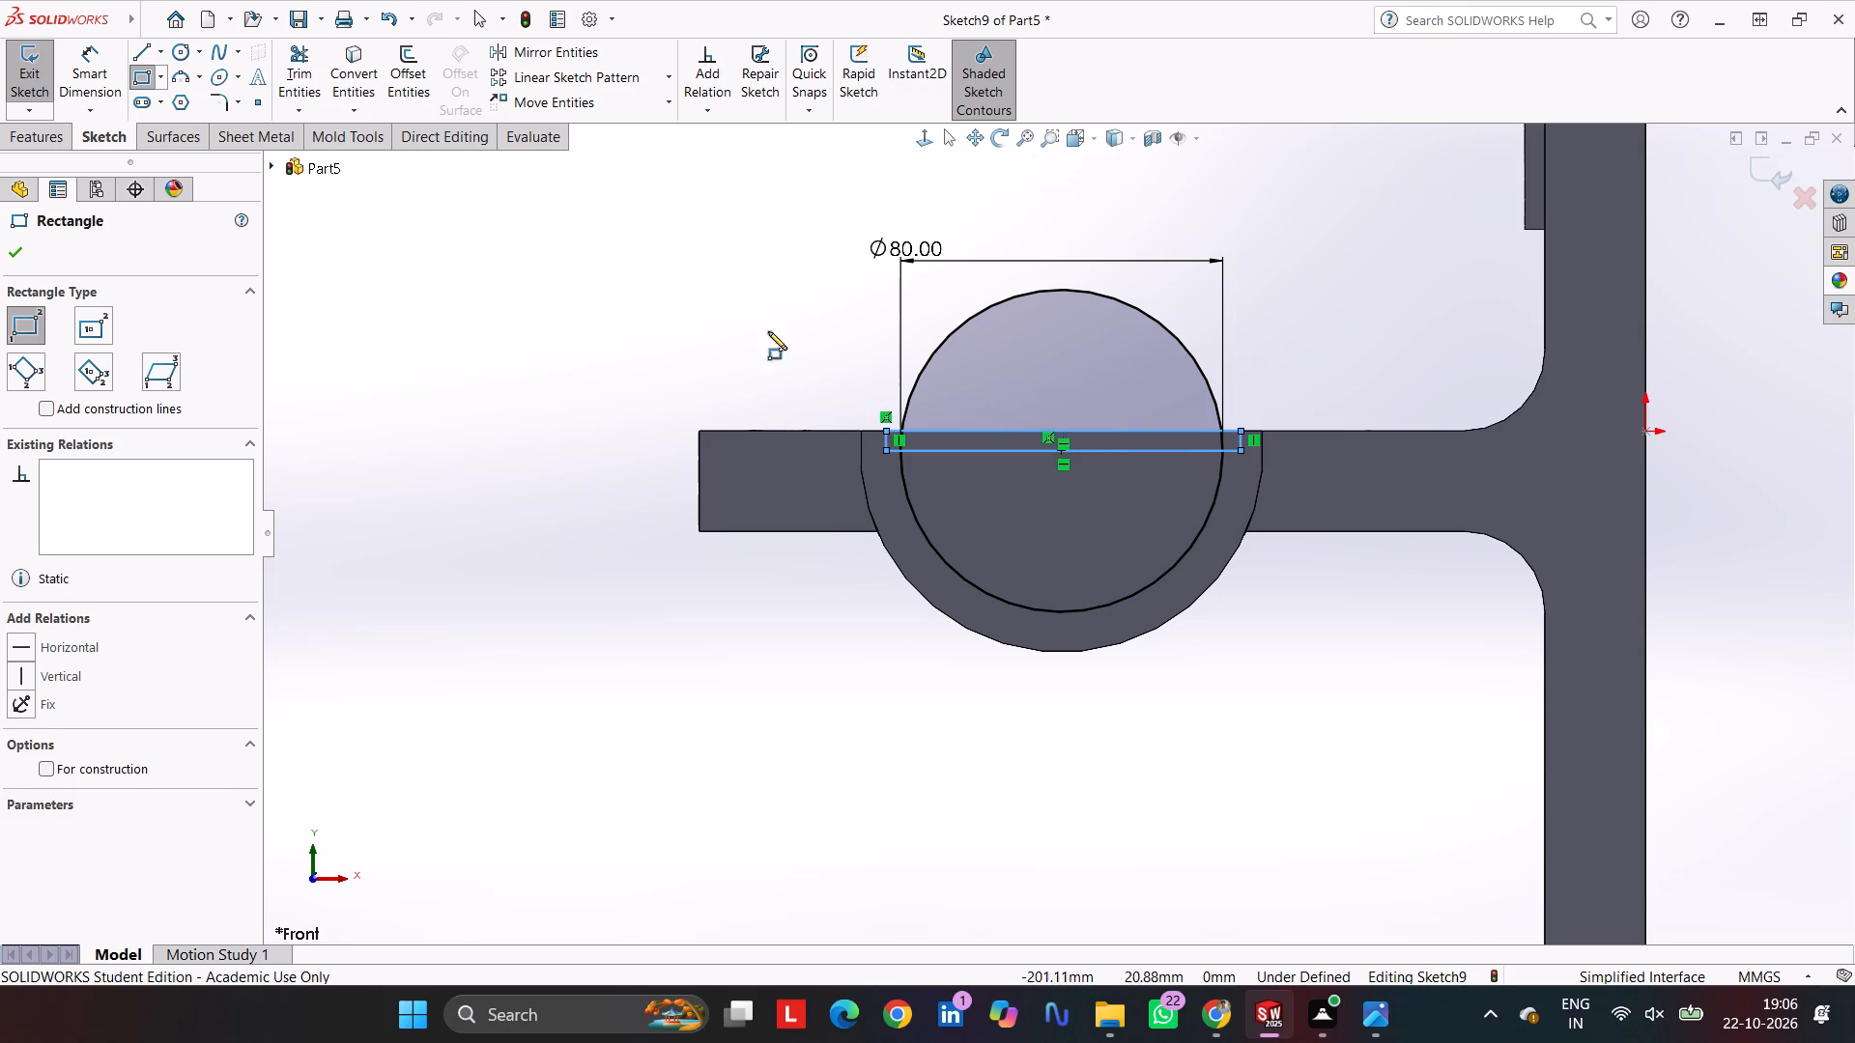
Dimension the rectangle's height as 5 mm.
left_click(104, 63)
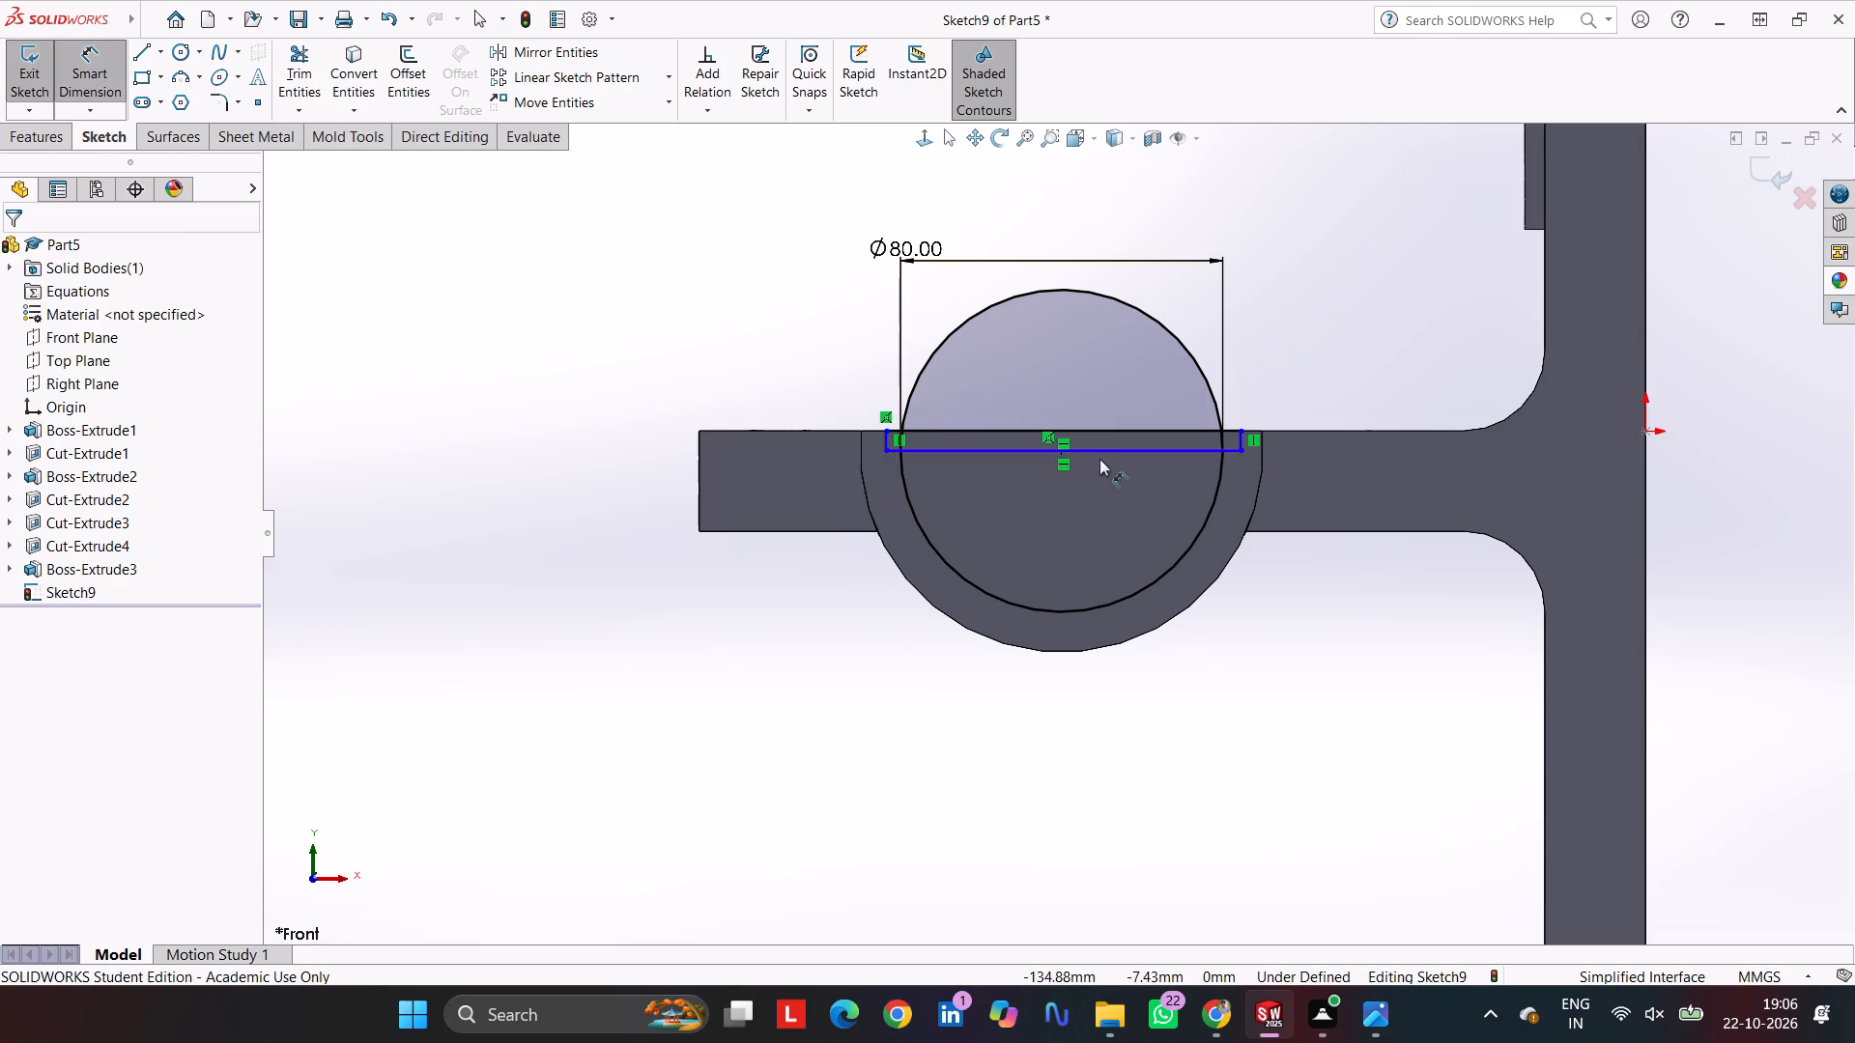
scroll(1241, 438, "down", 2)
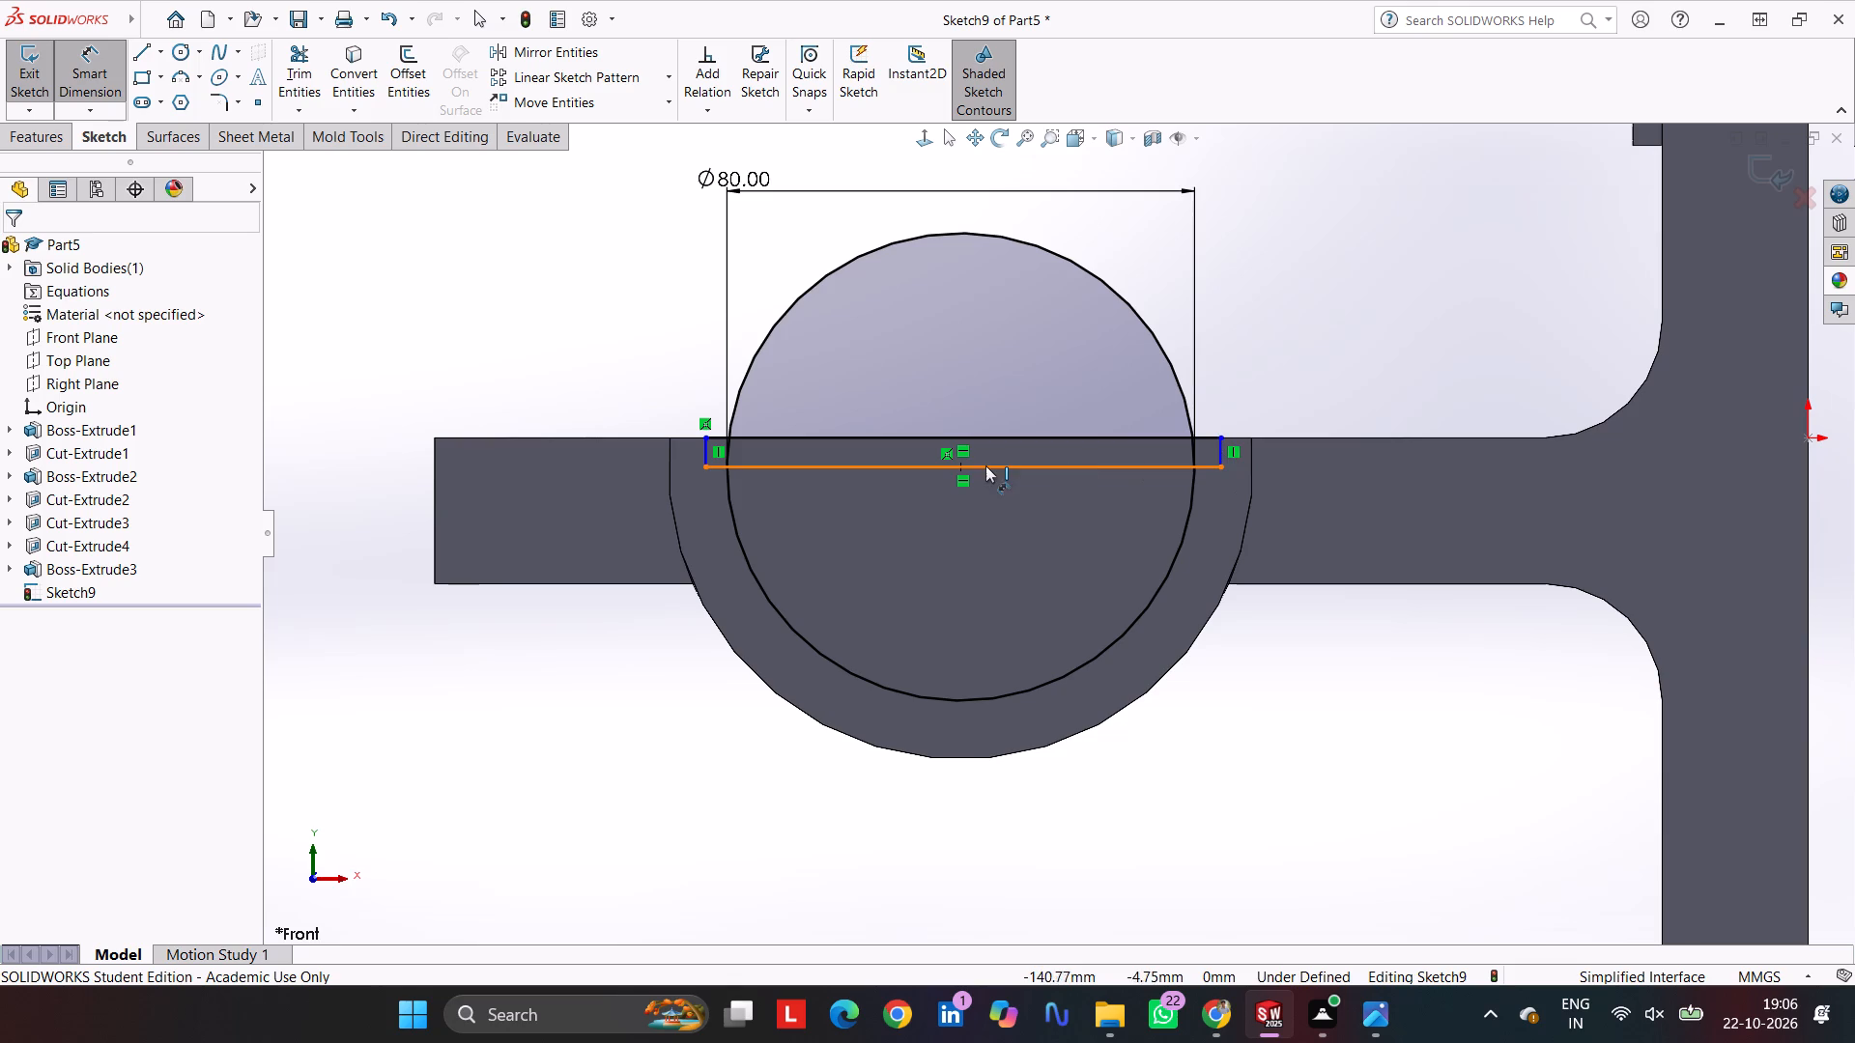
left_click(702, 451)
left_click(596, 461)
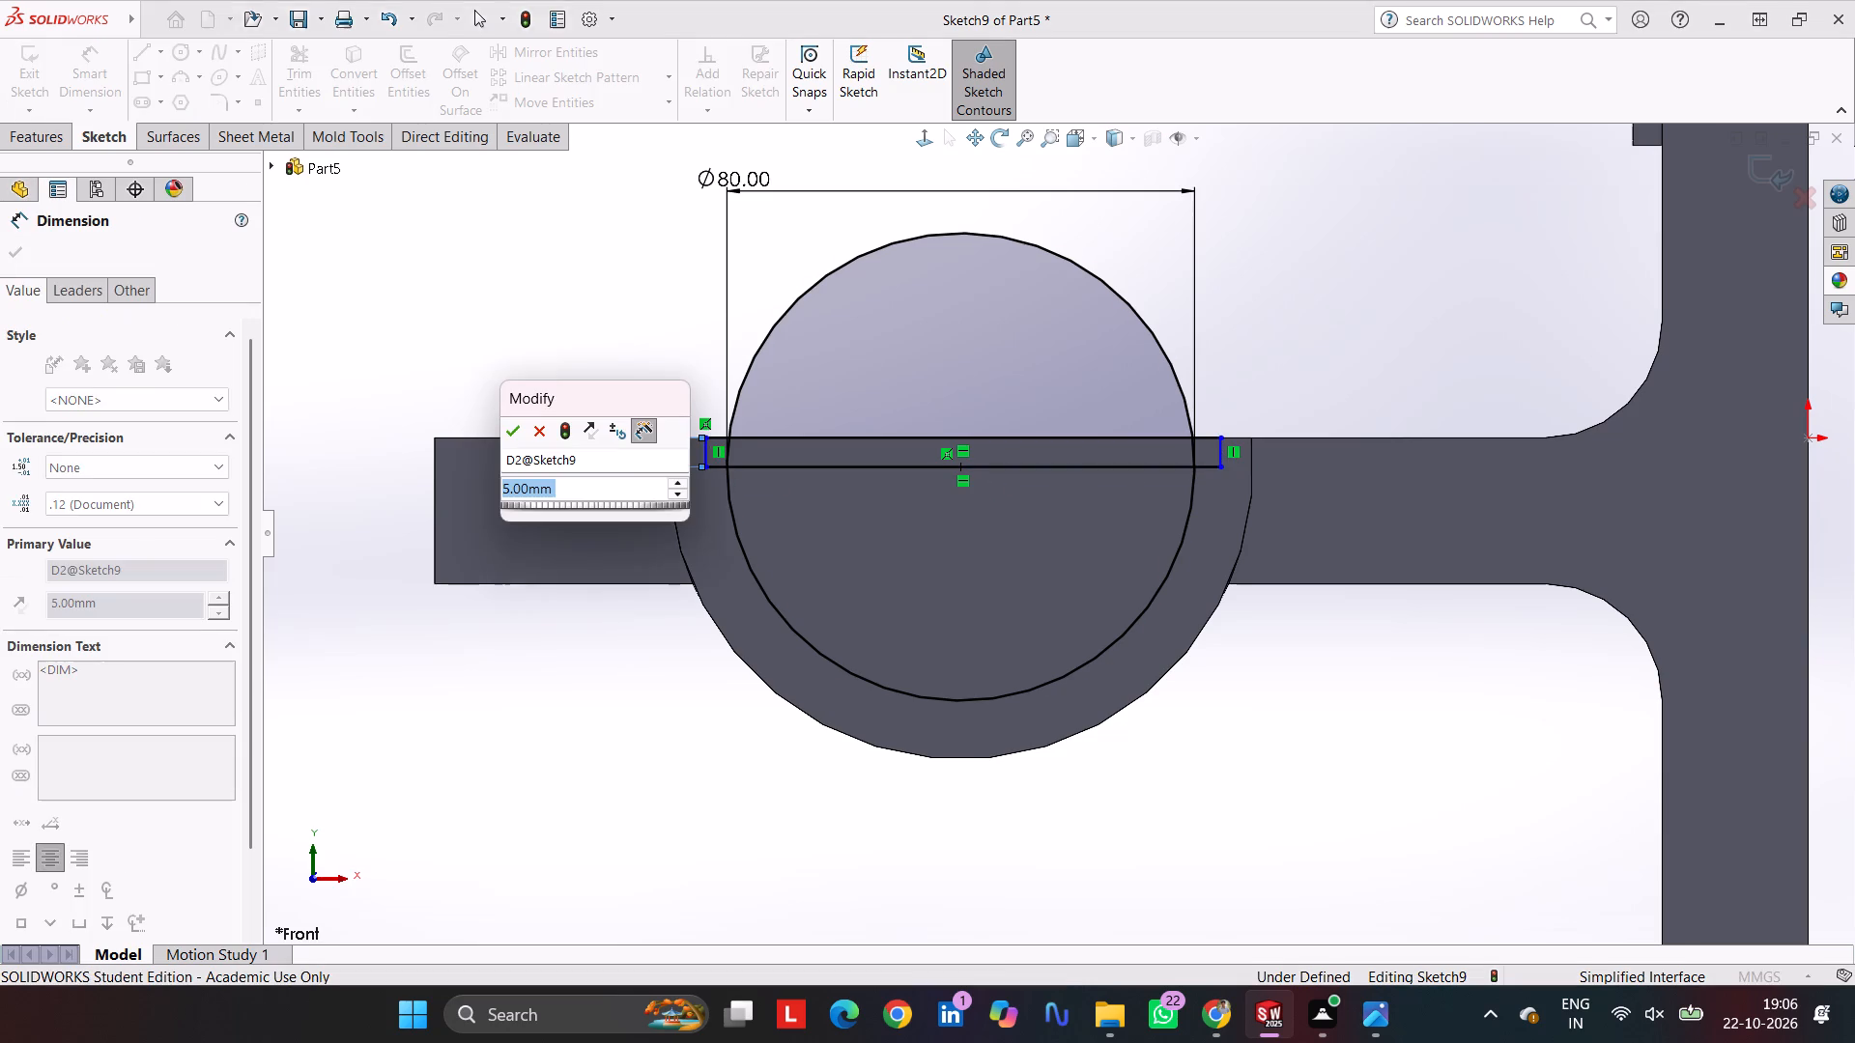
left_click(506, 434)
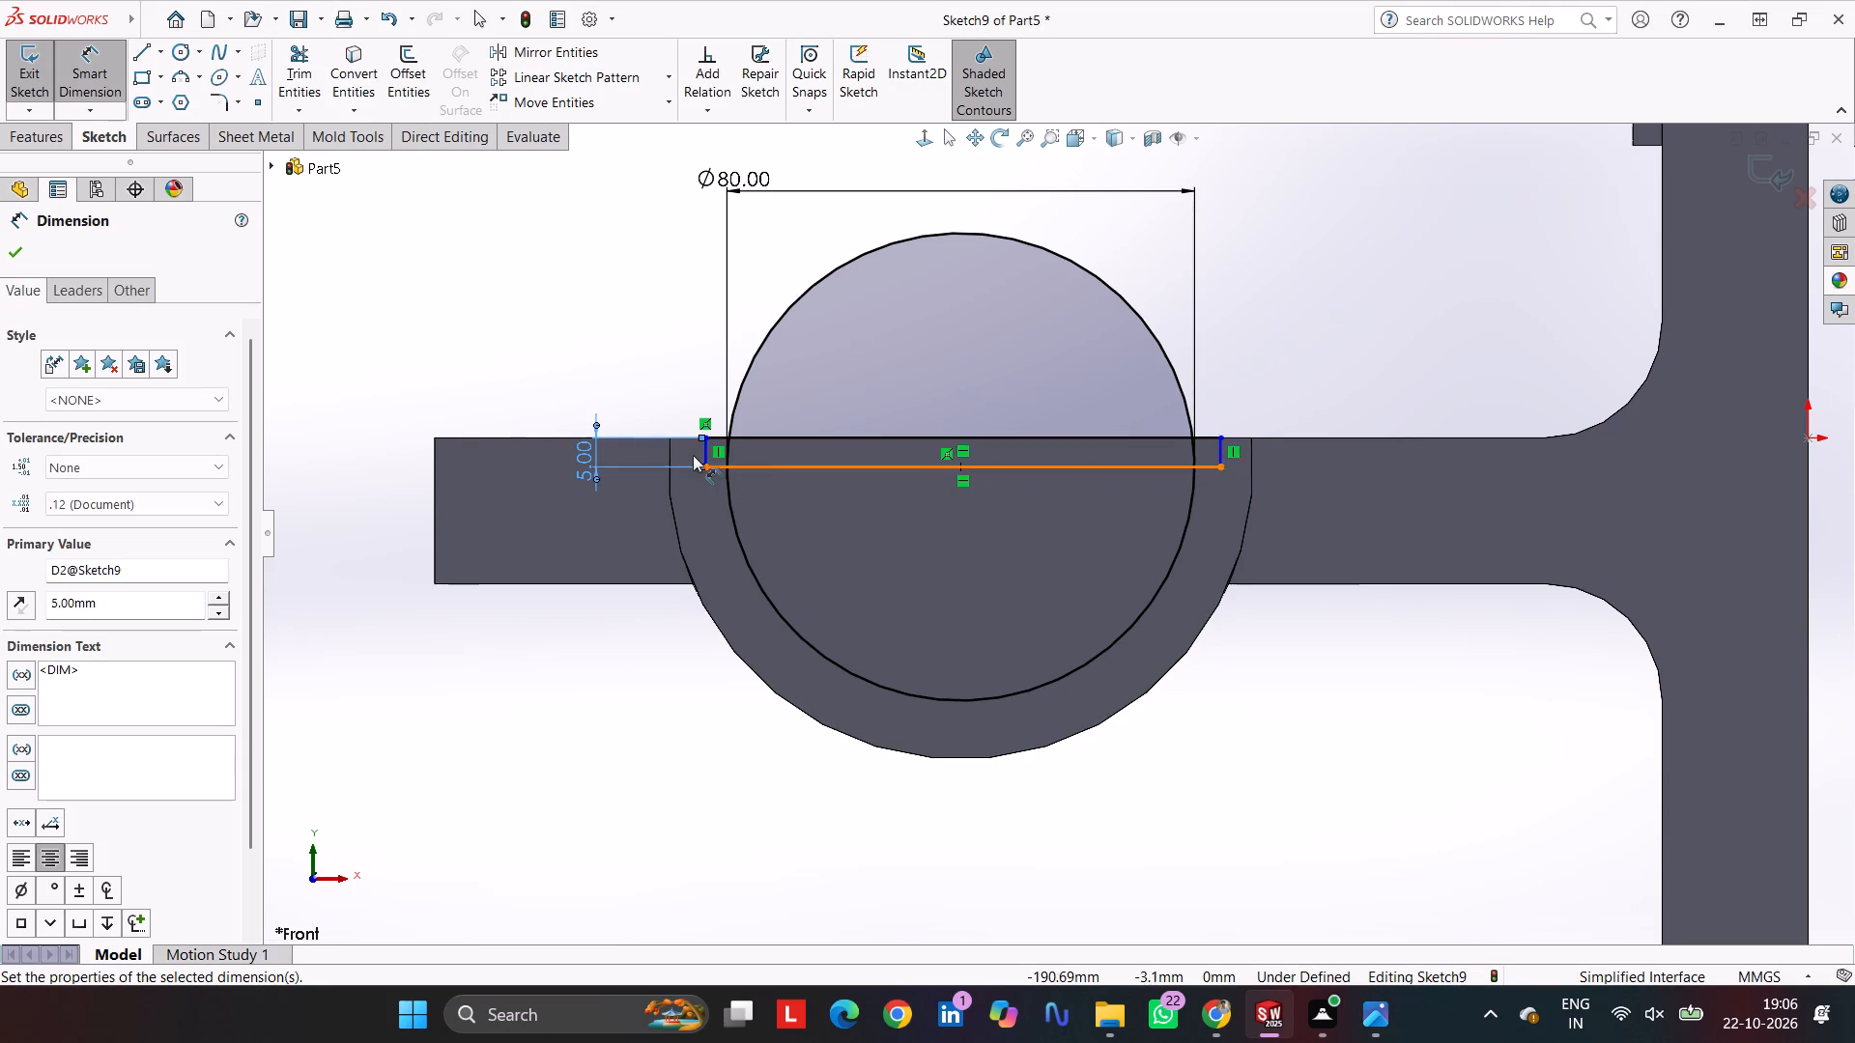
Dimension the rectangle's width between its two vertical sides as 90 mm.
left_click(704, 450)
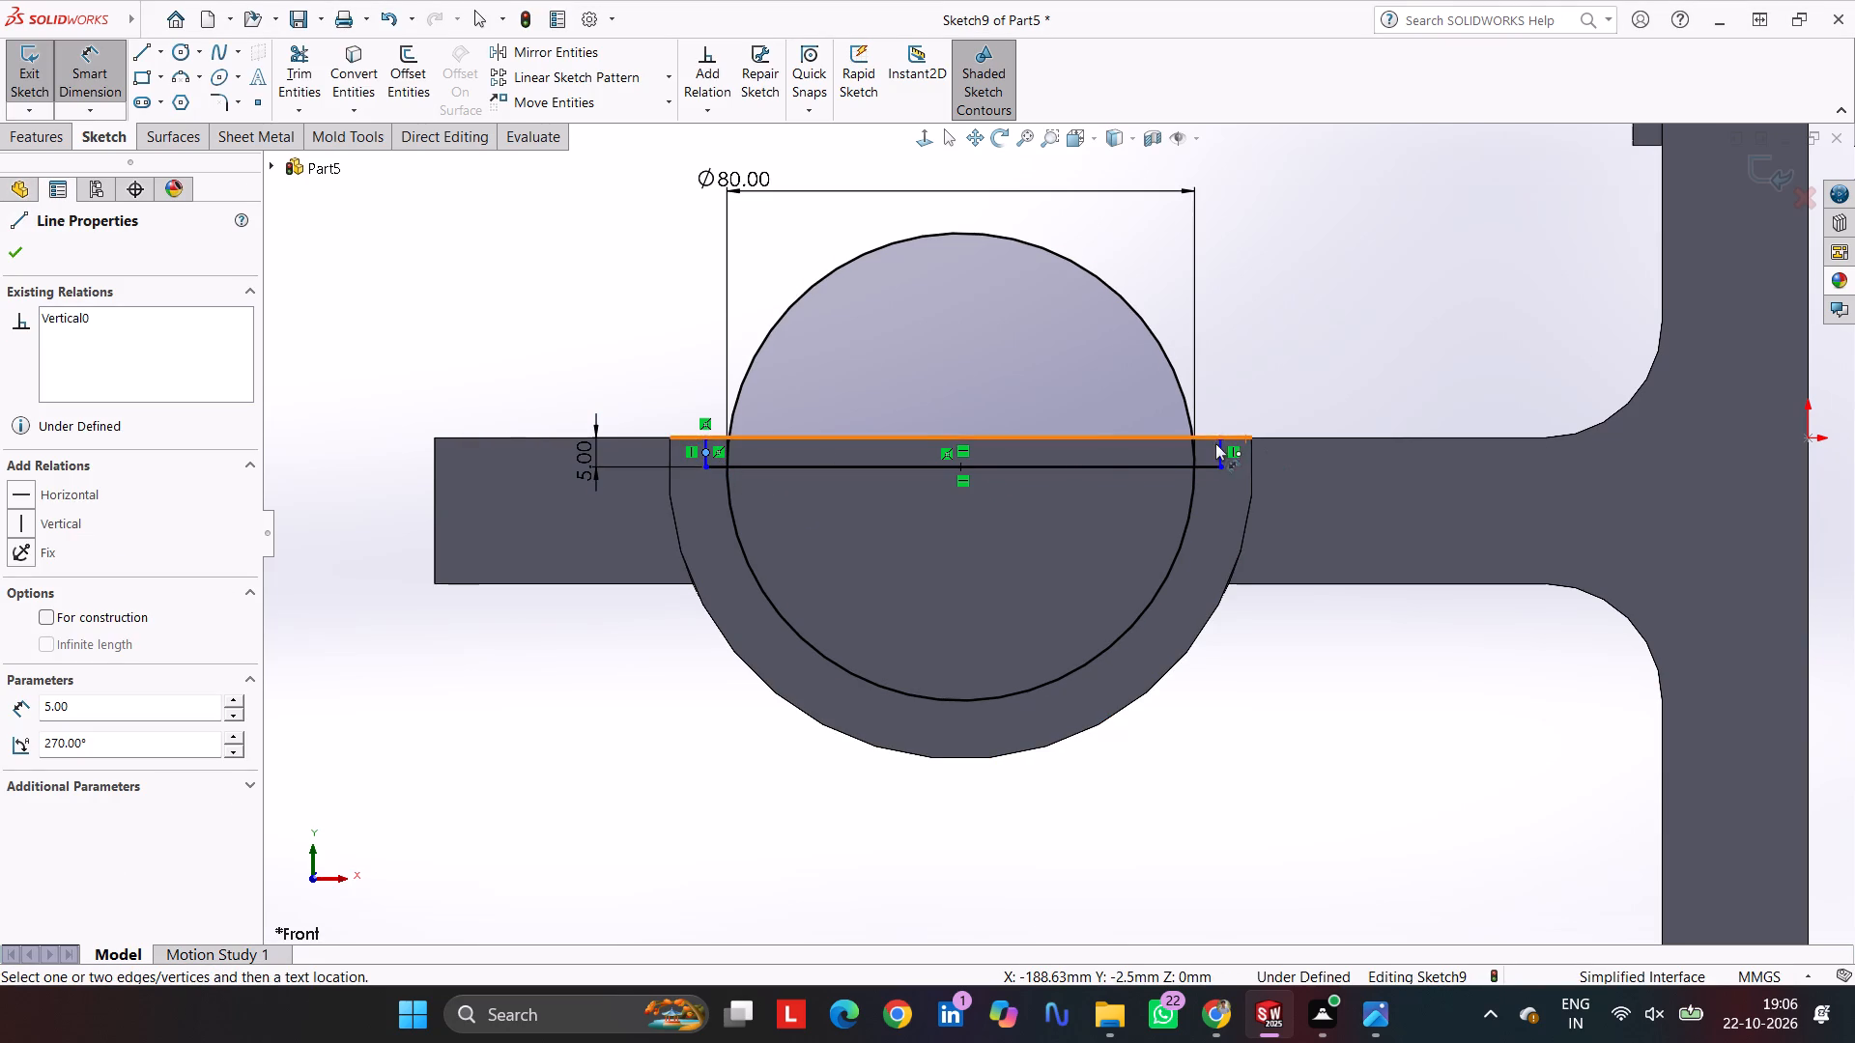
left_click(1220, 451)
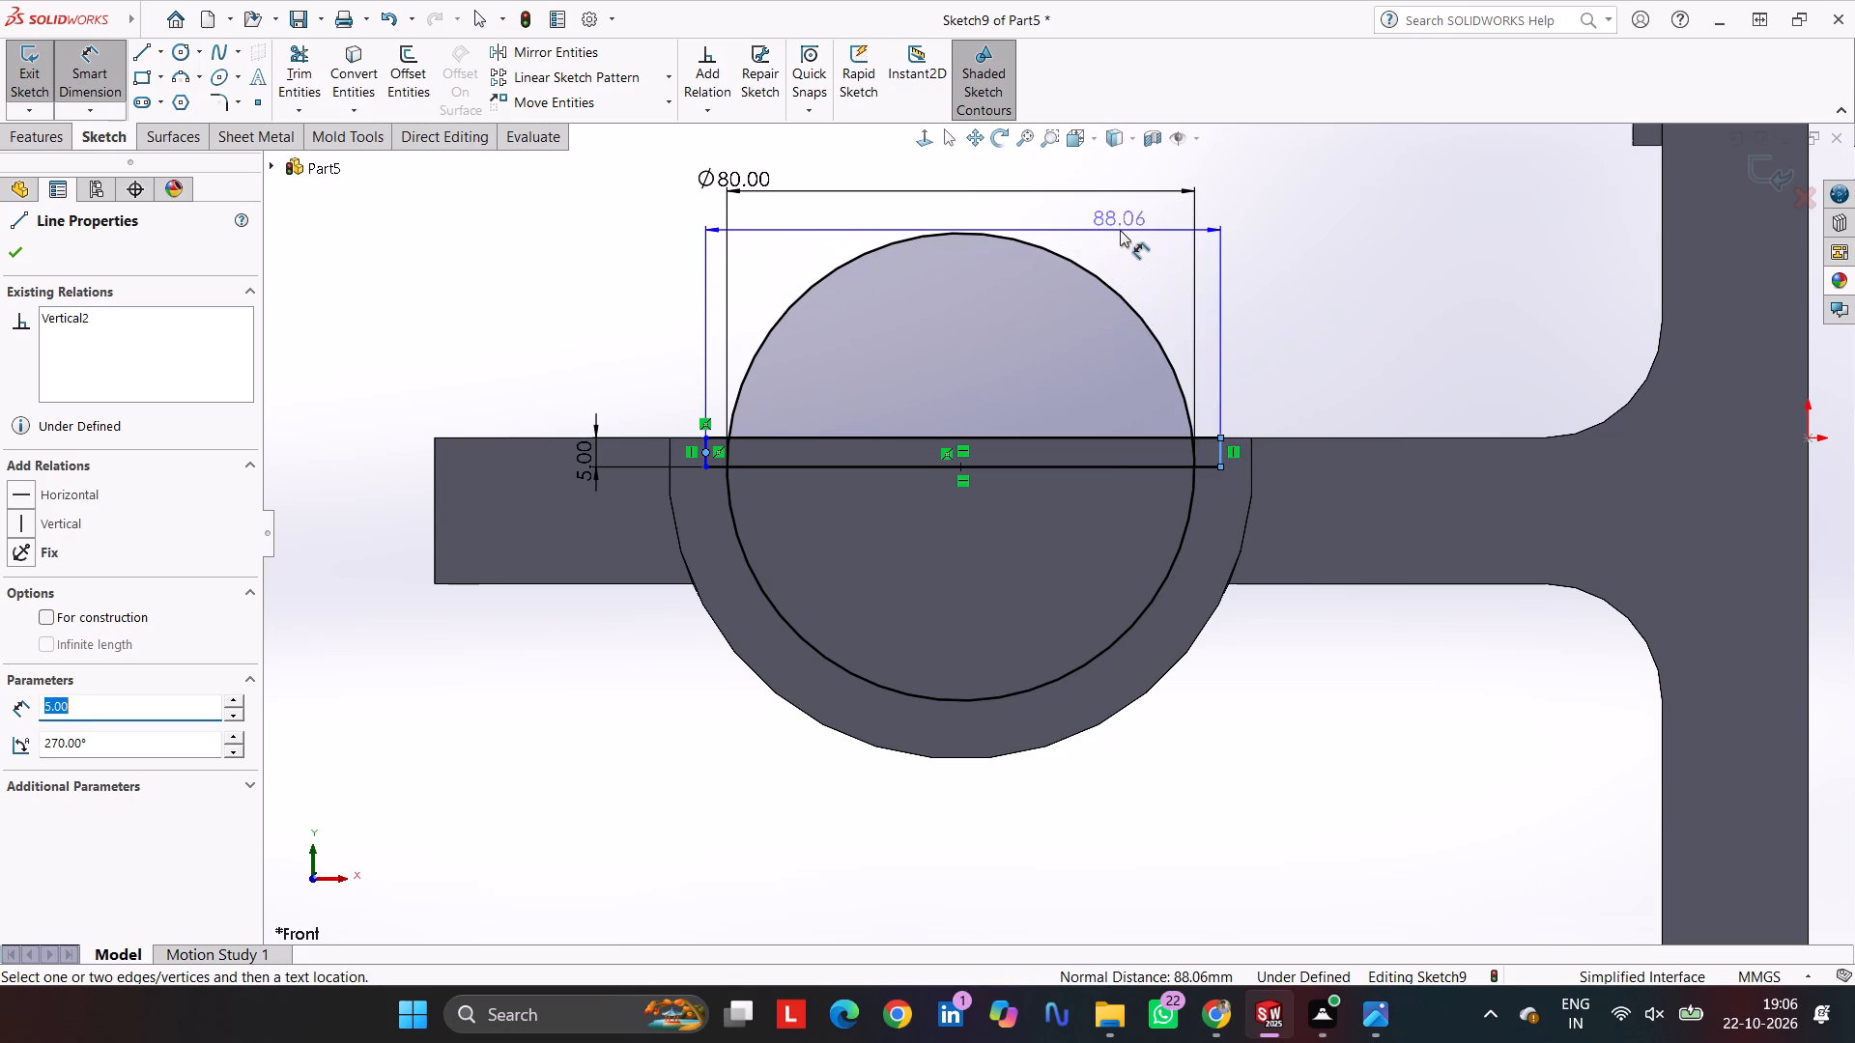
left_click(1112, 218)
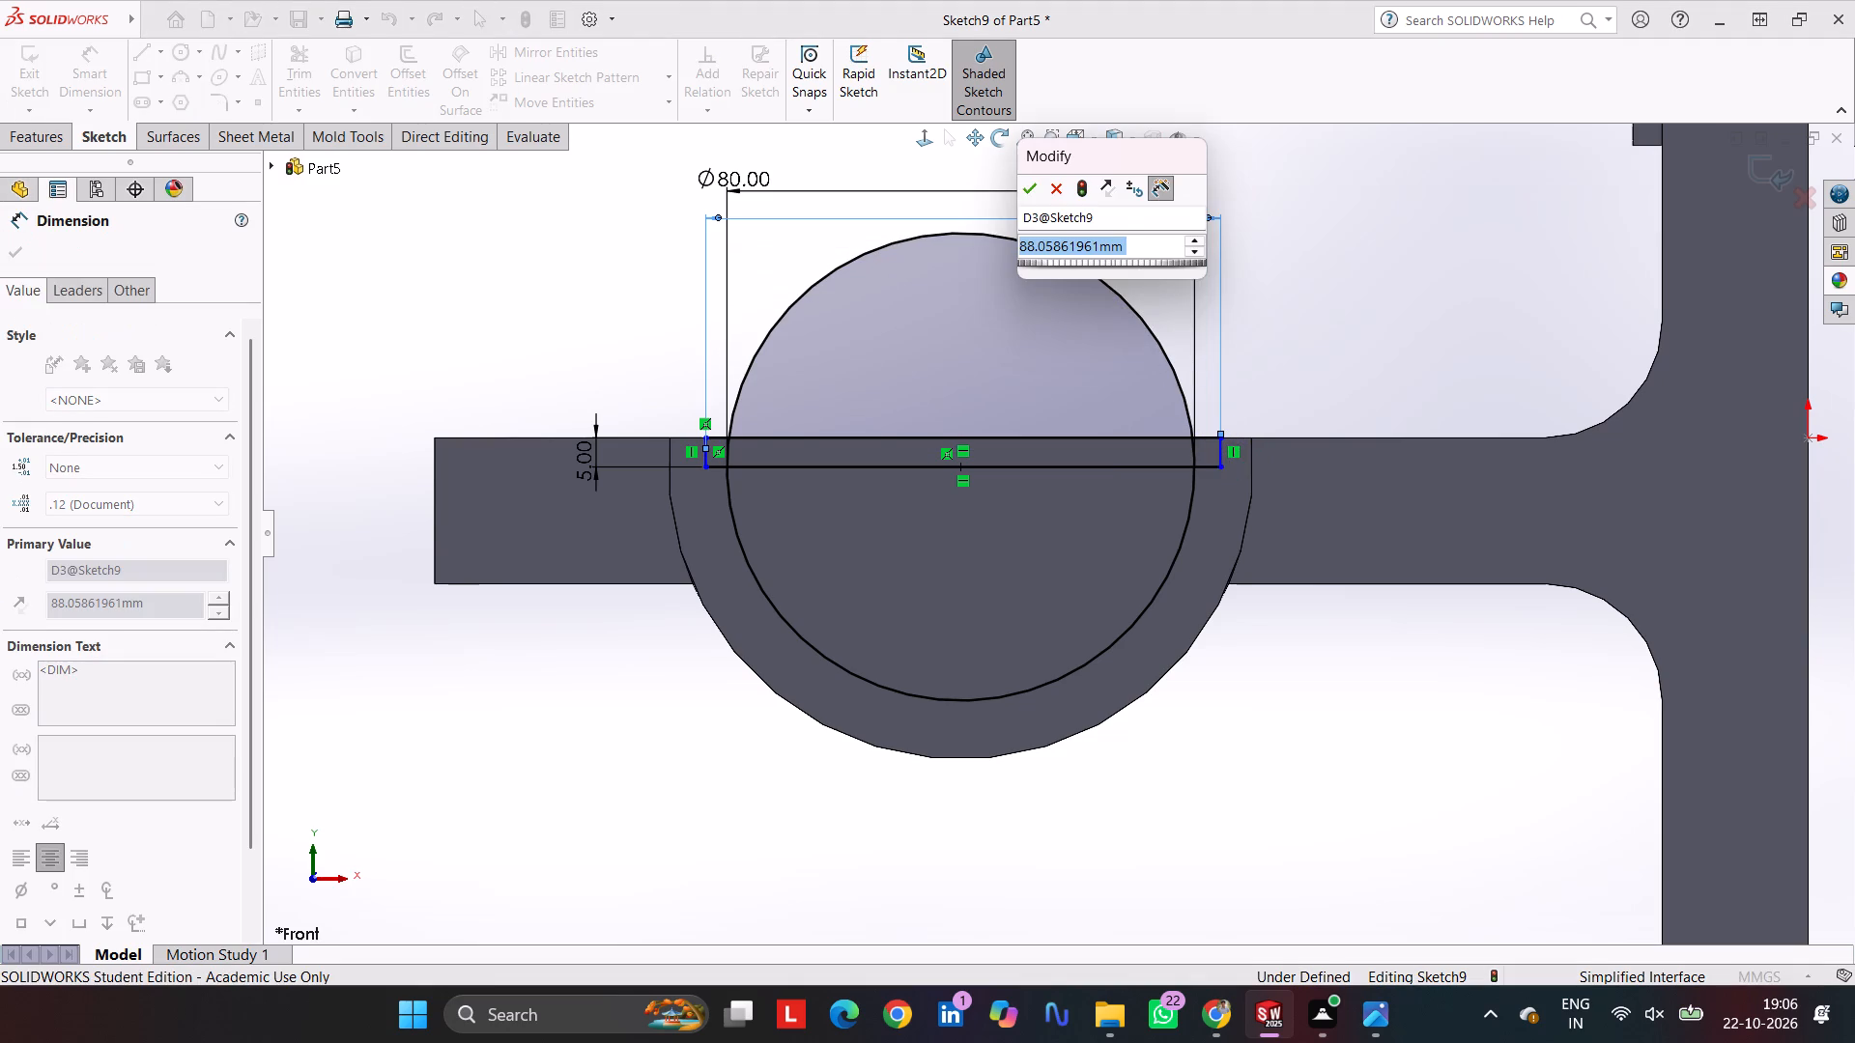
type("90")
key("Return")
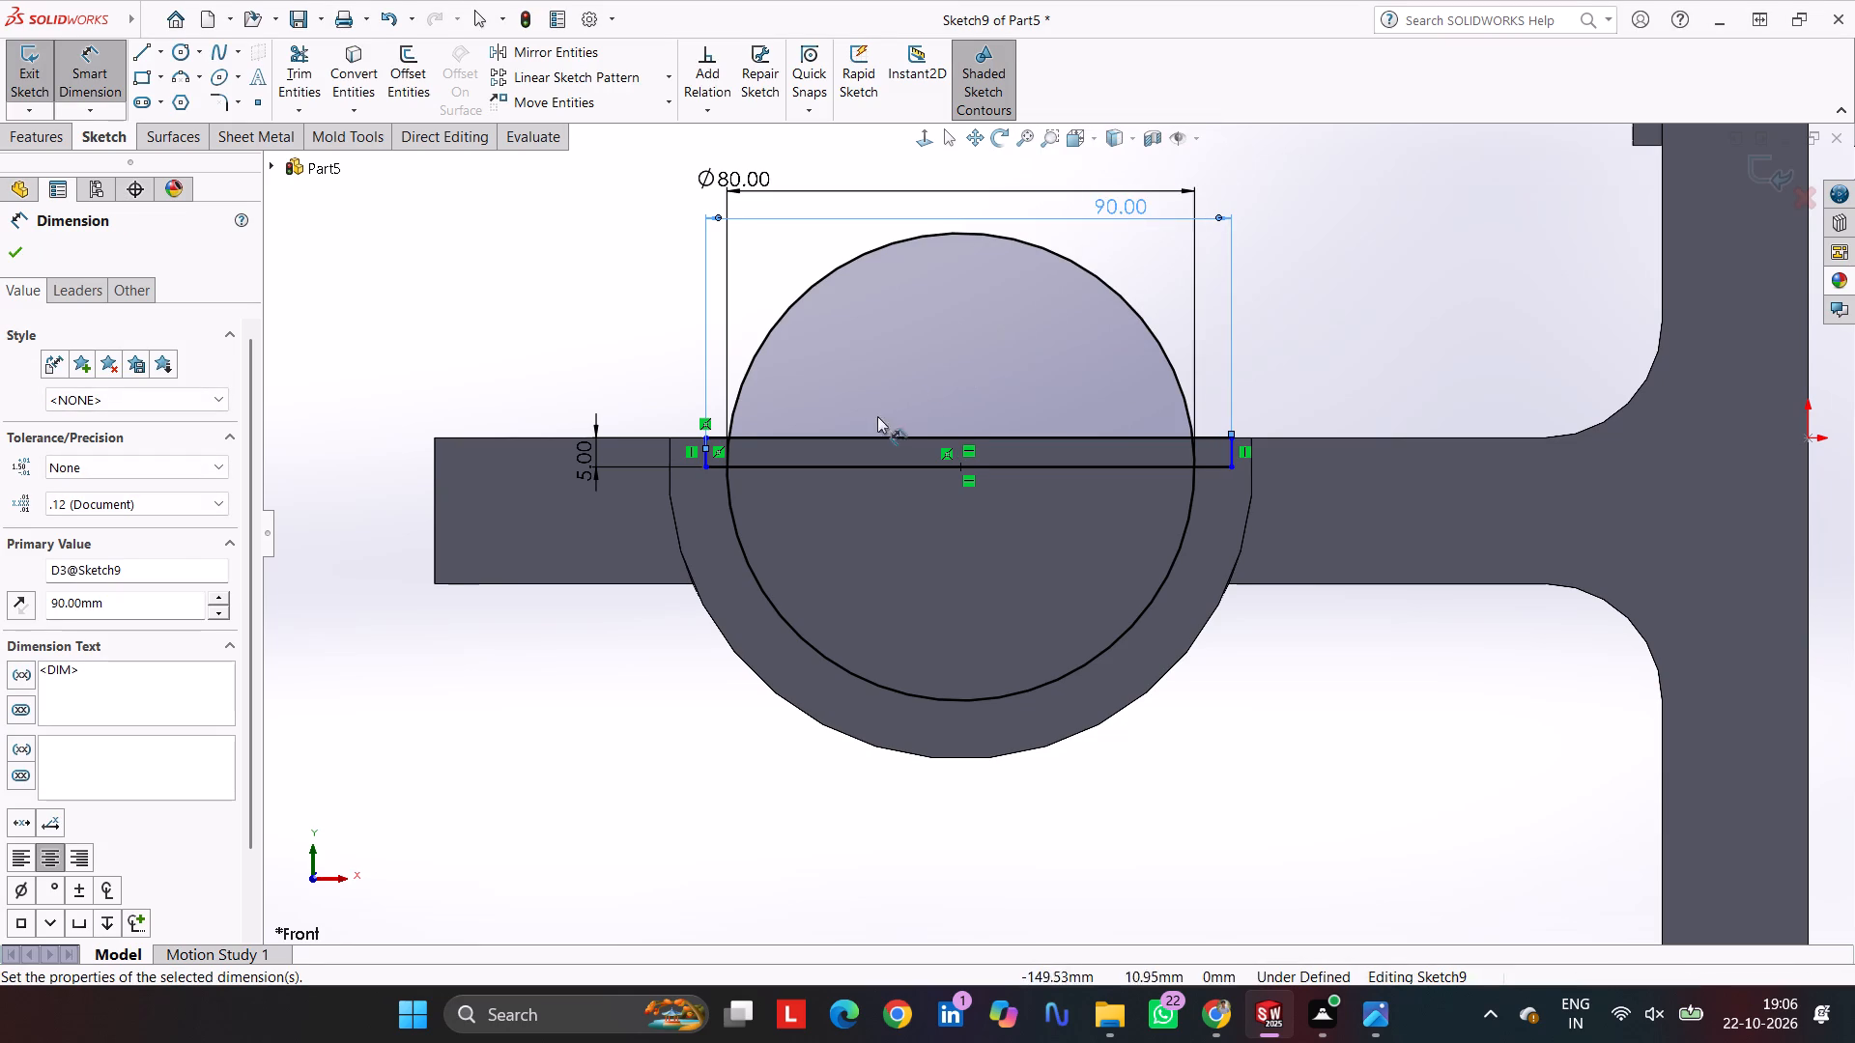
Set the distance from the circle's centre to the rectangle's right side to 45 mm.
left_click(958, 465)
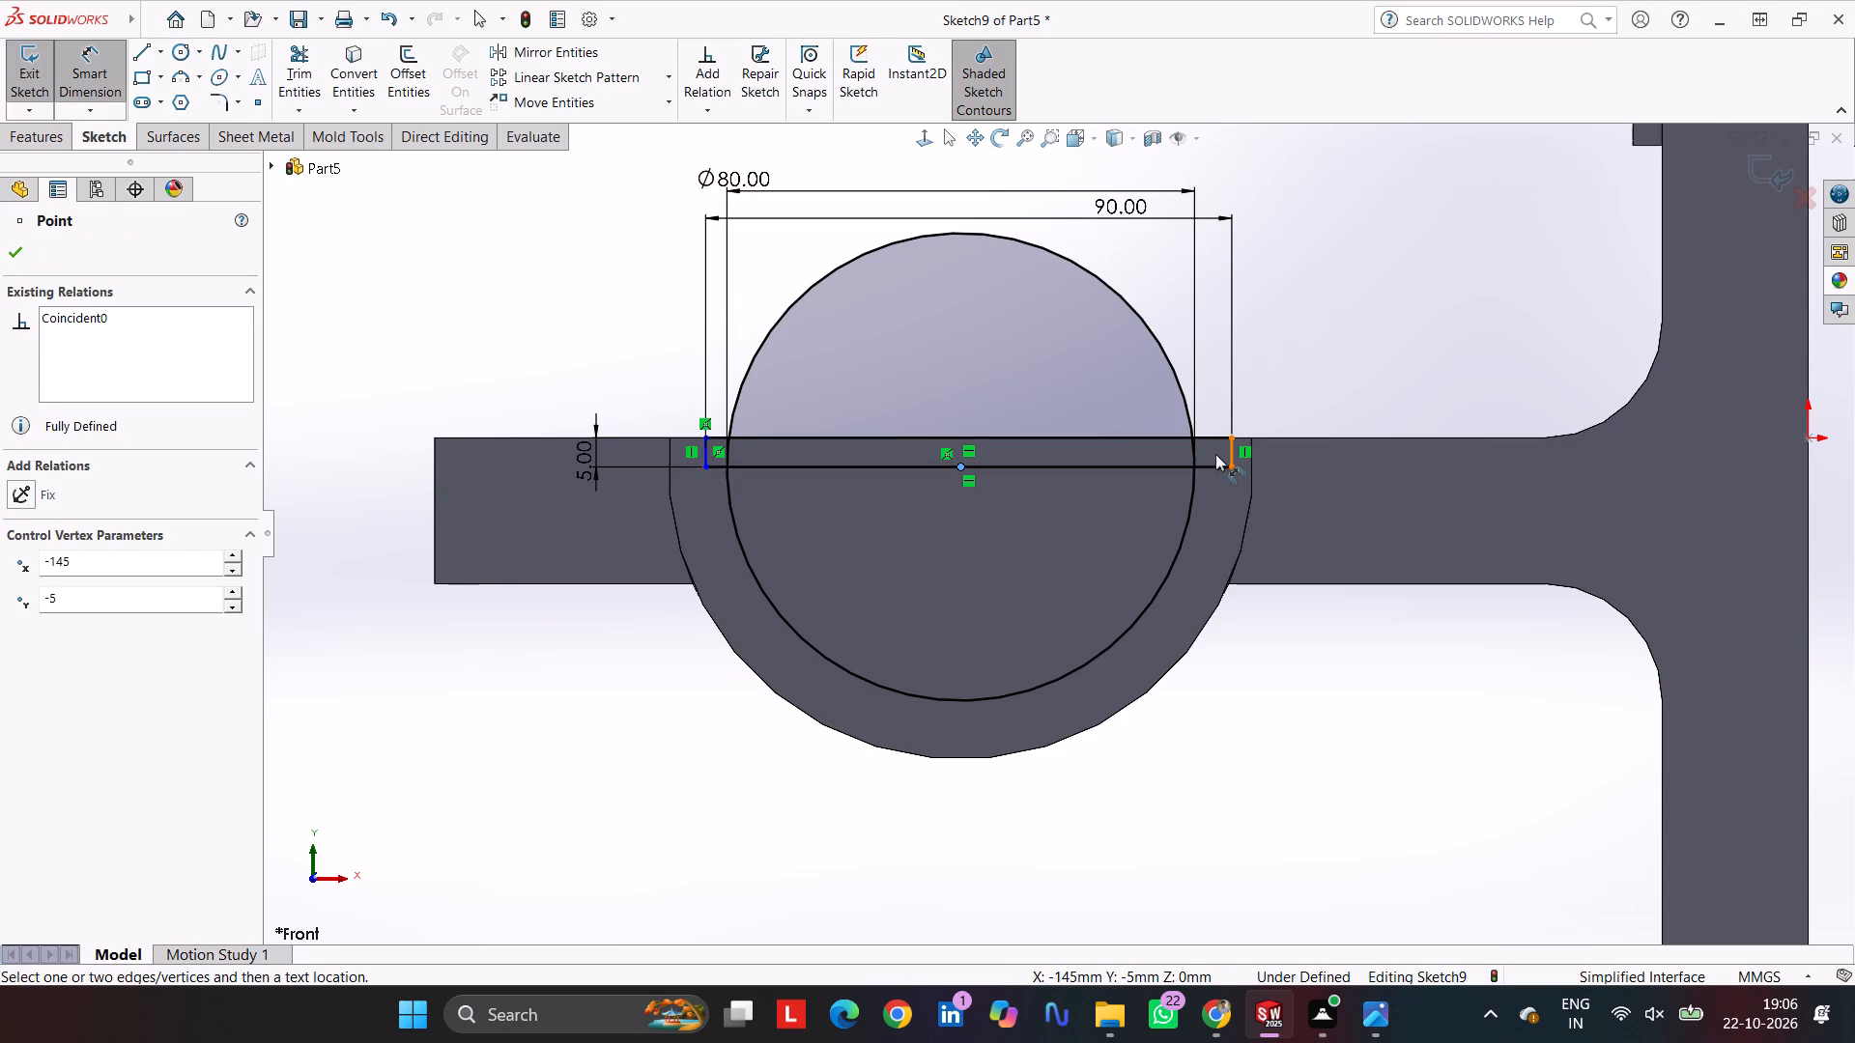
left_click(1231, 454)
left_click(1133, 276)
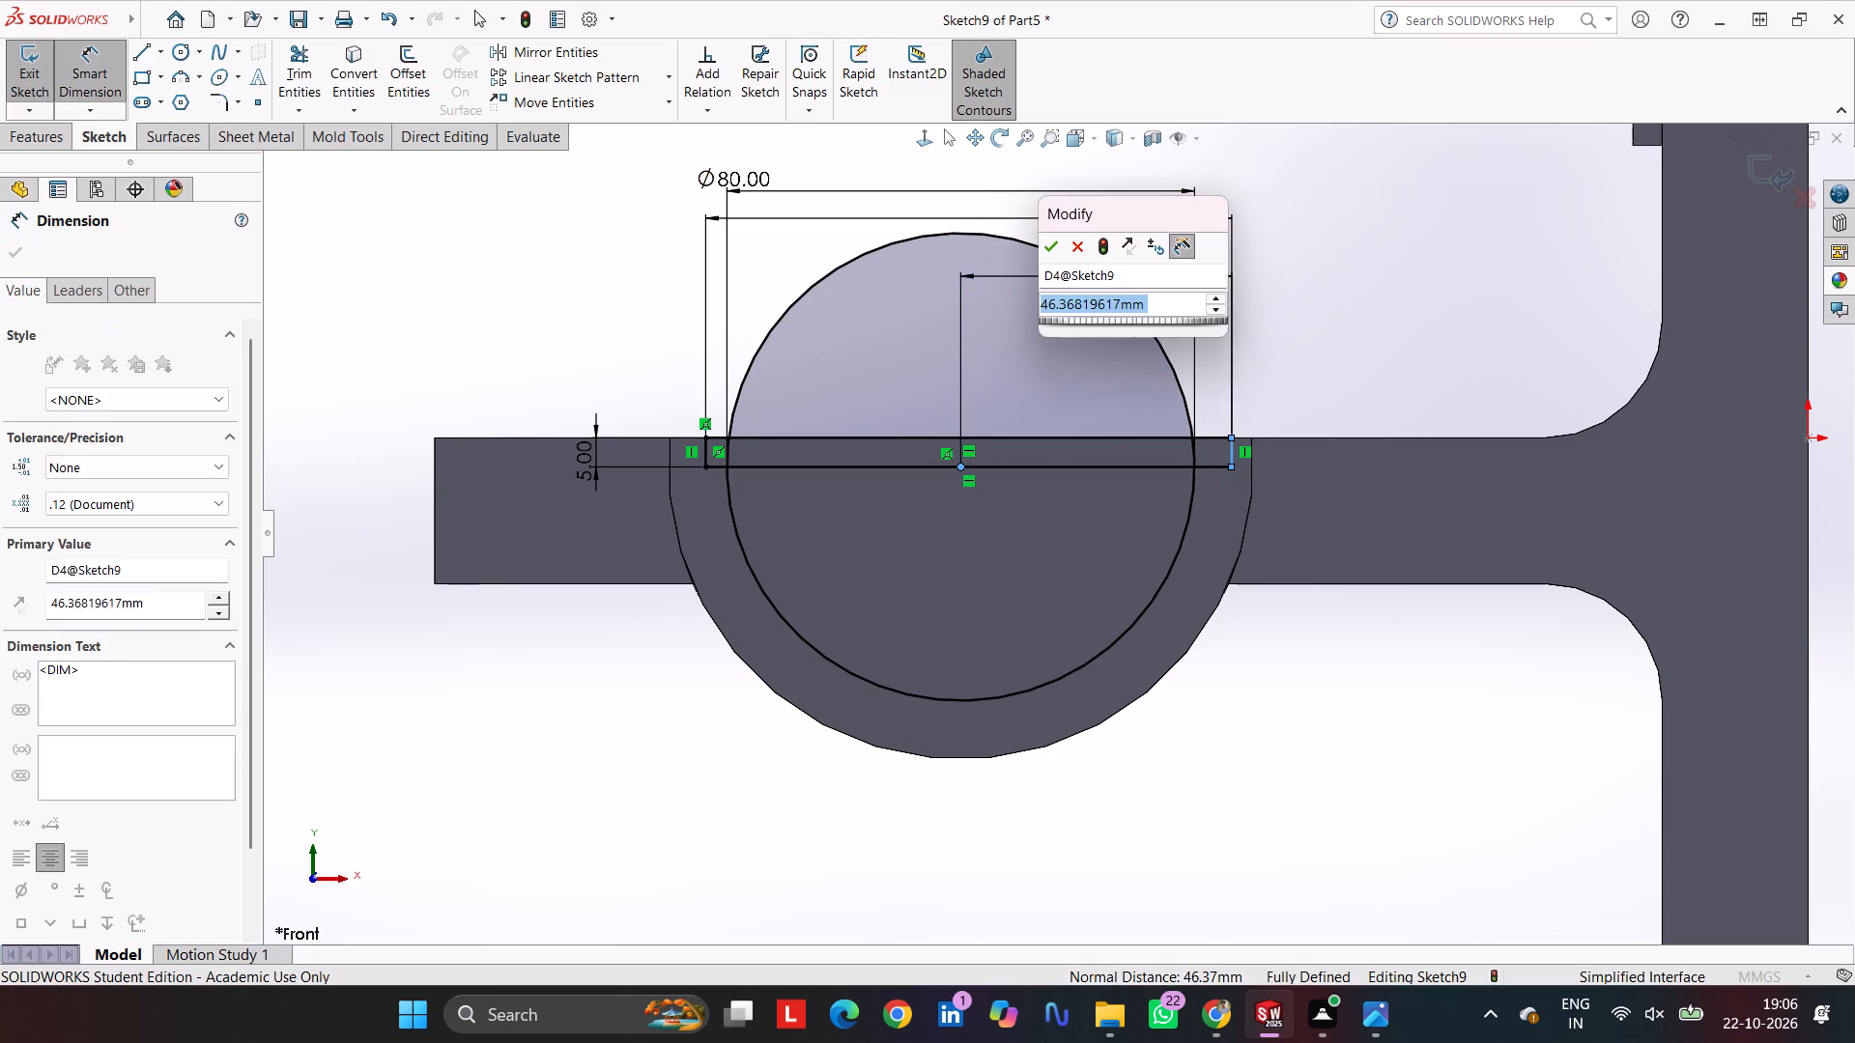
type("45")
key("Return")
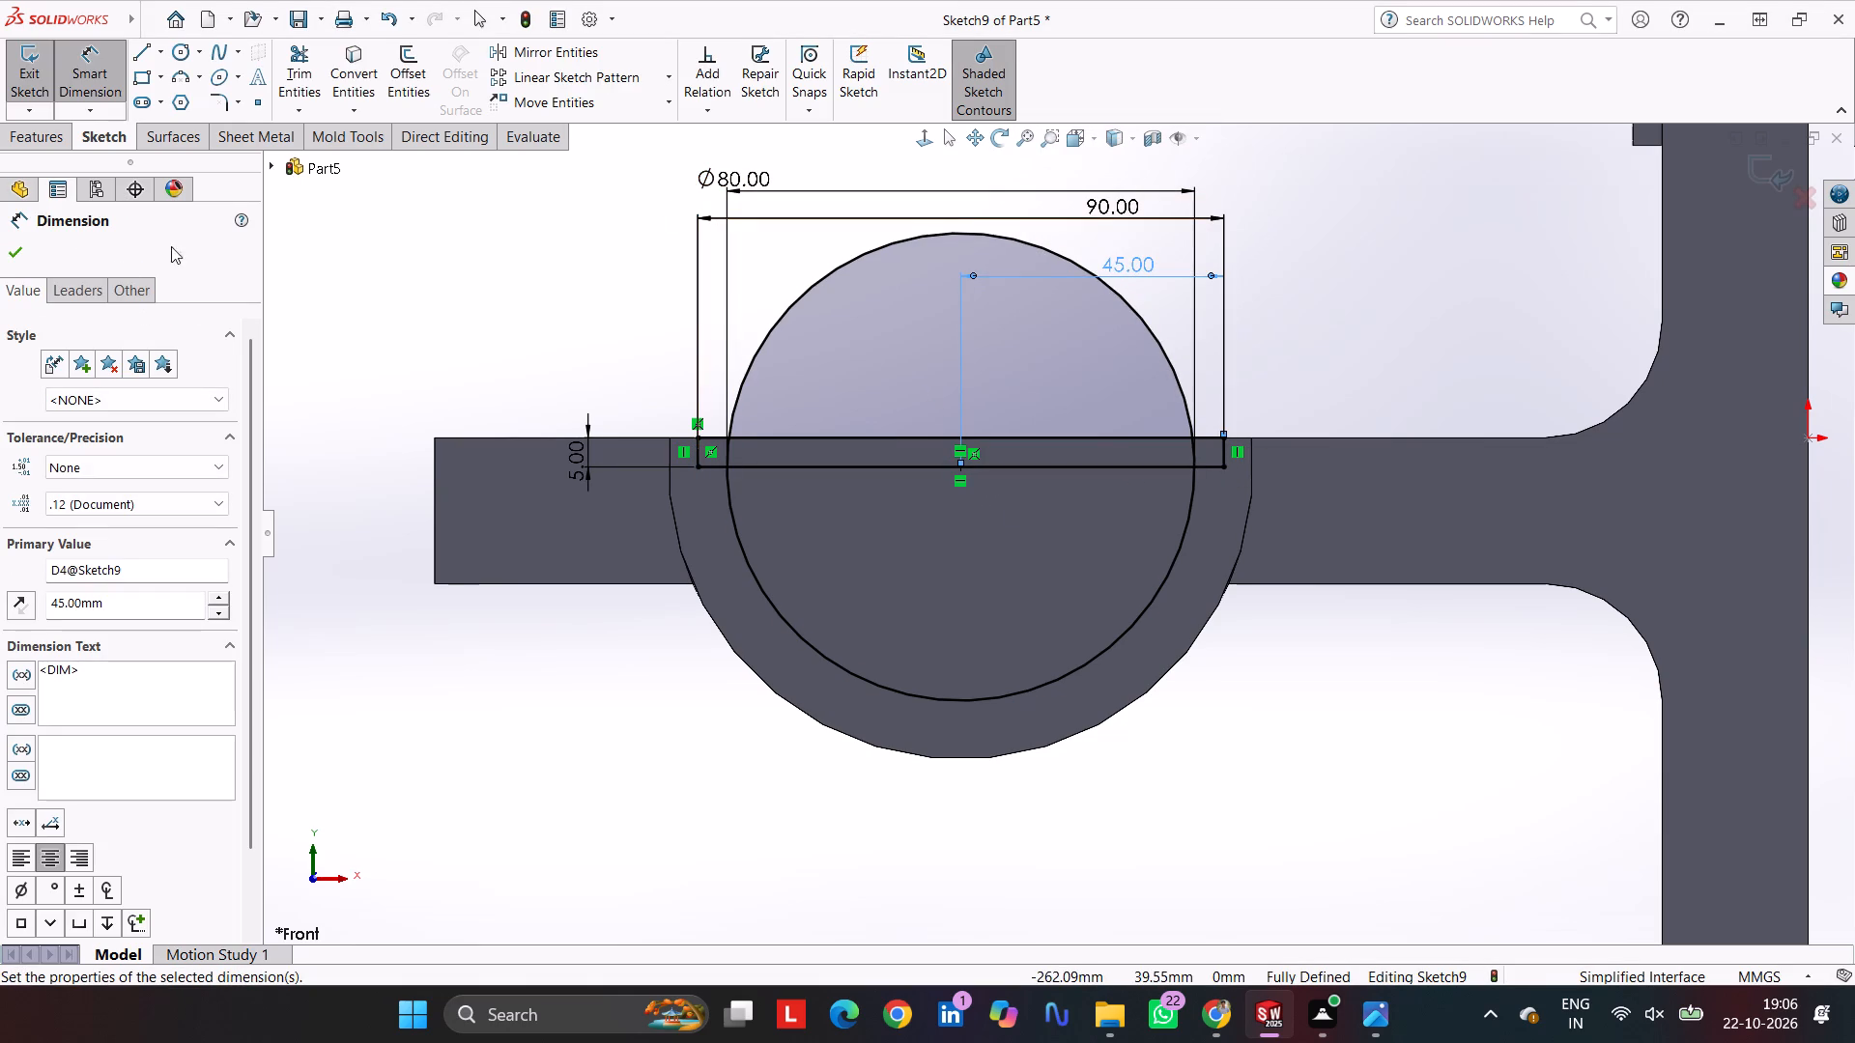
Power-trim the circle's upper arc, its short segments inside the rectangle and the rectangle's lower line inside the circle, leaving one stepped semicircular outline.
left_click(303, 51)
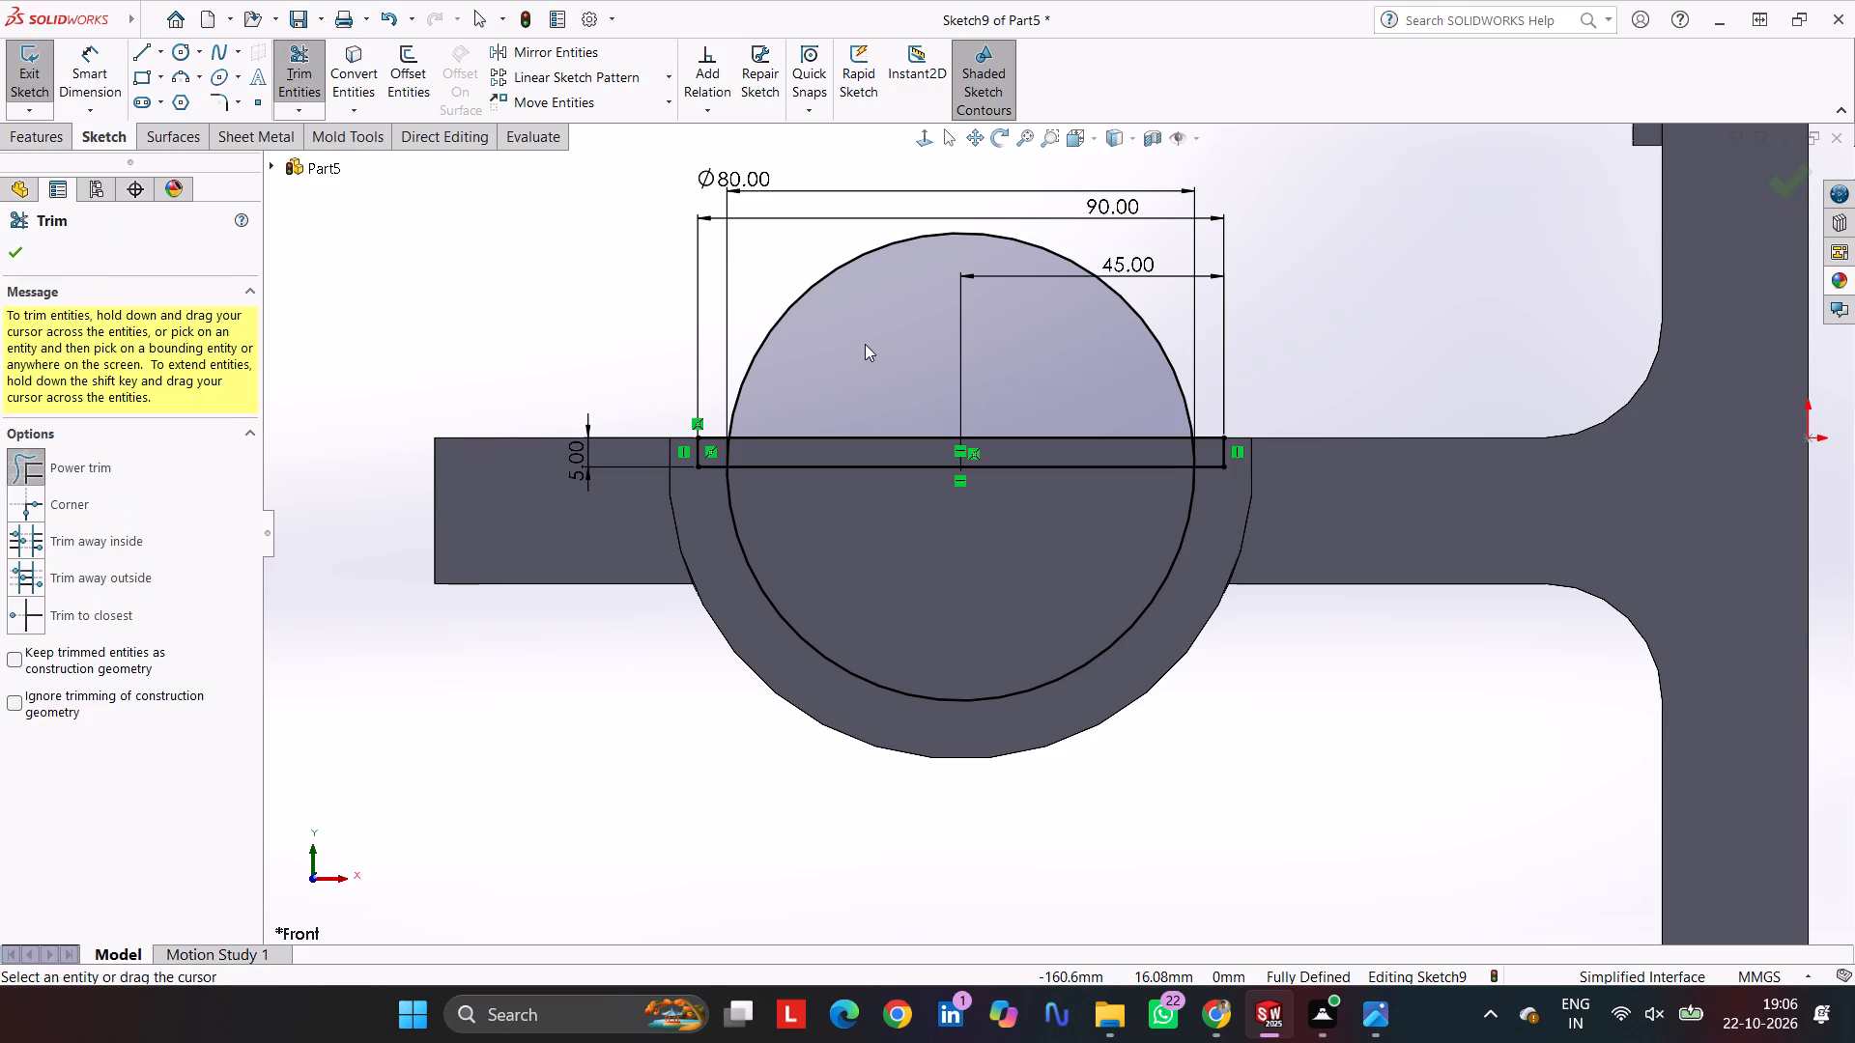
left_click_drag(860, 344, 806, 268)
scroll(904, 449, "down", 1)
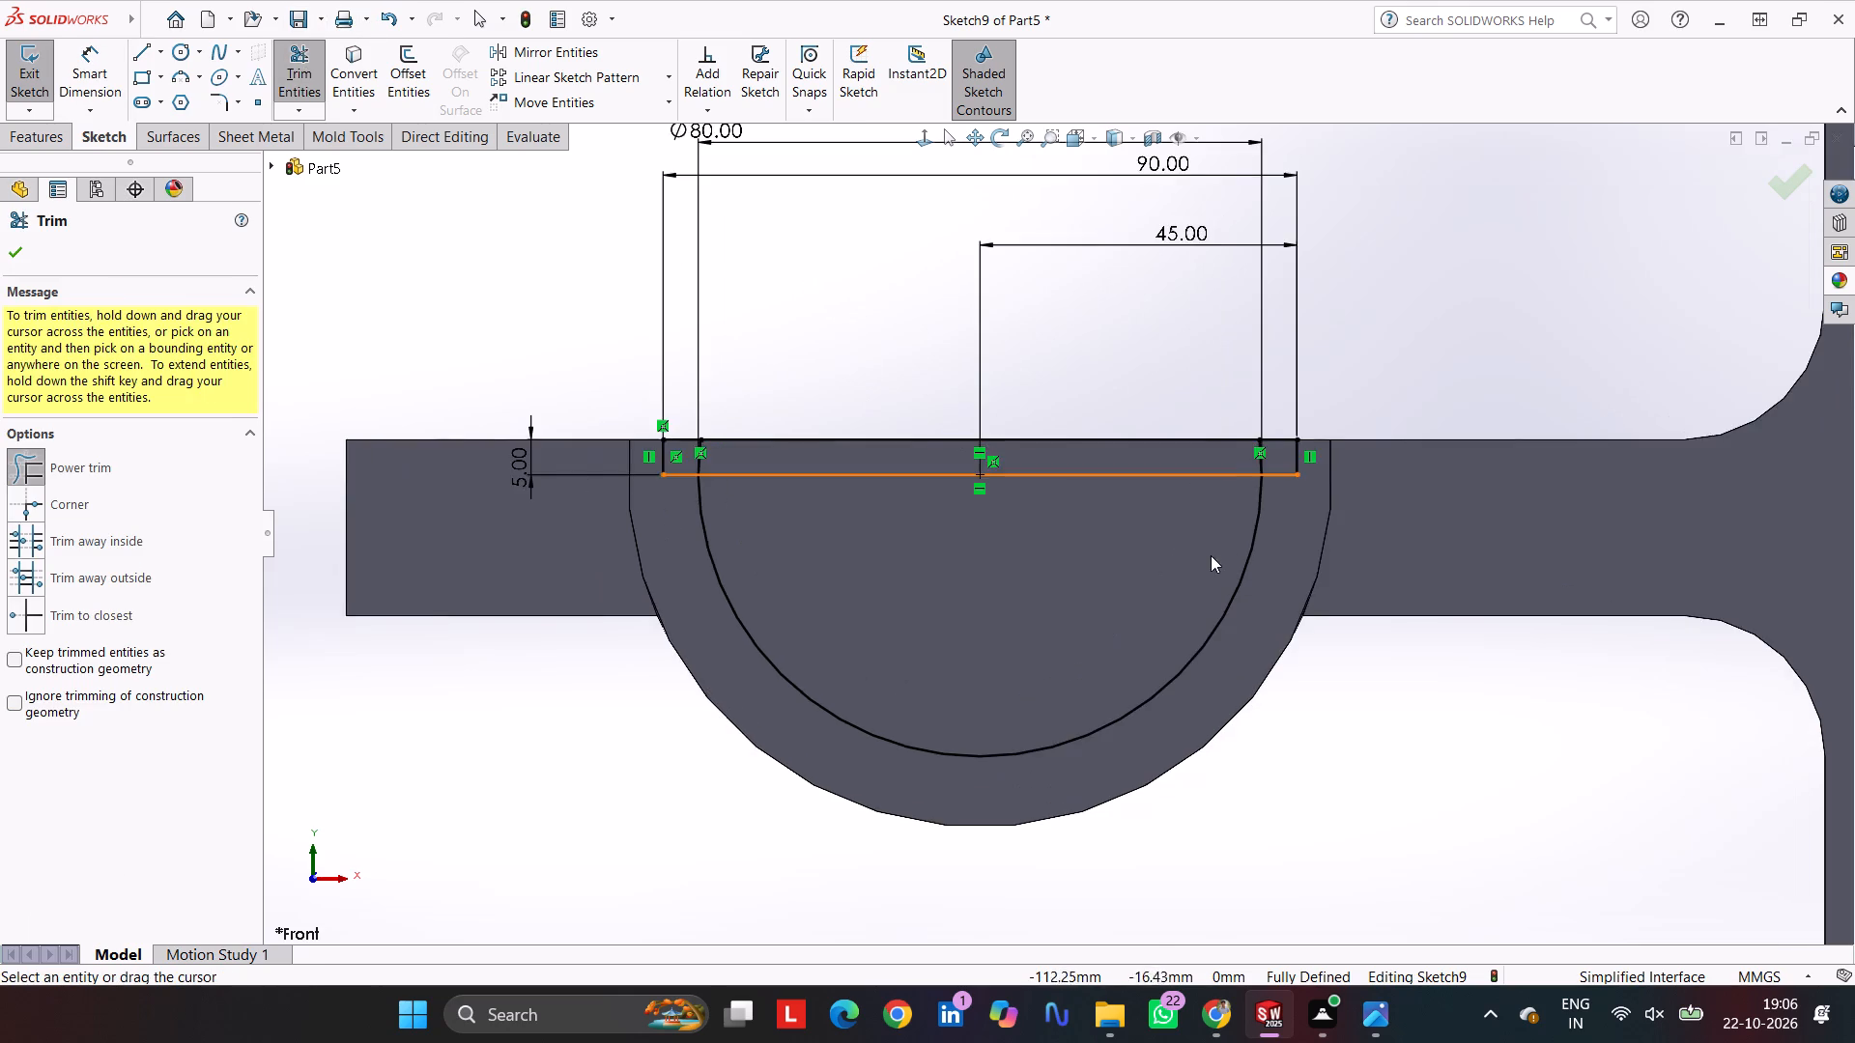
scroll(1208, 544, "down", 4)
left_click_drag(1293, 380, 1288, 378)
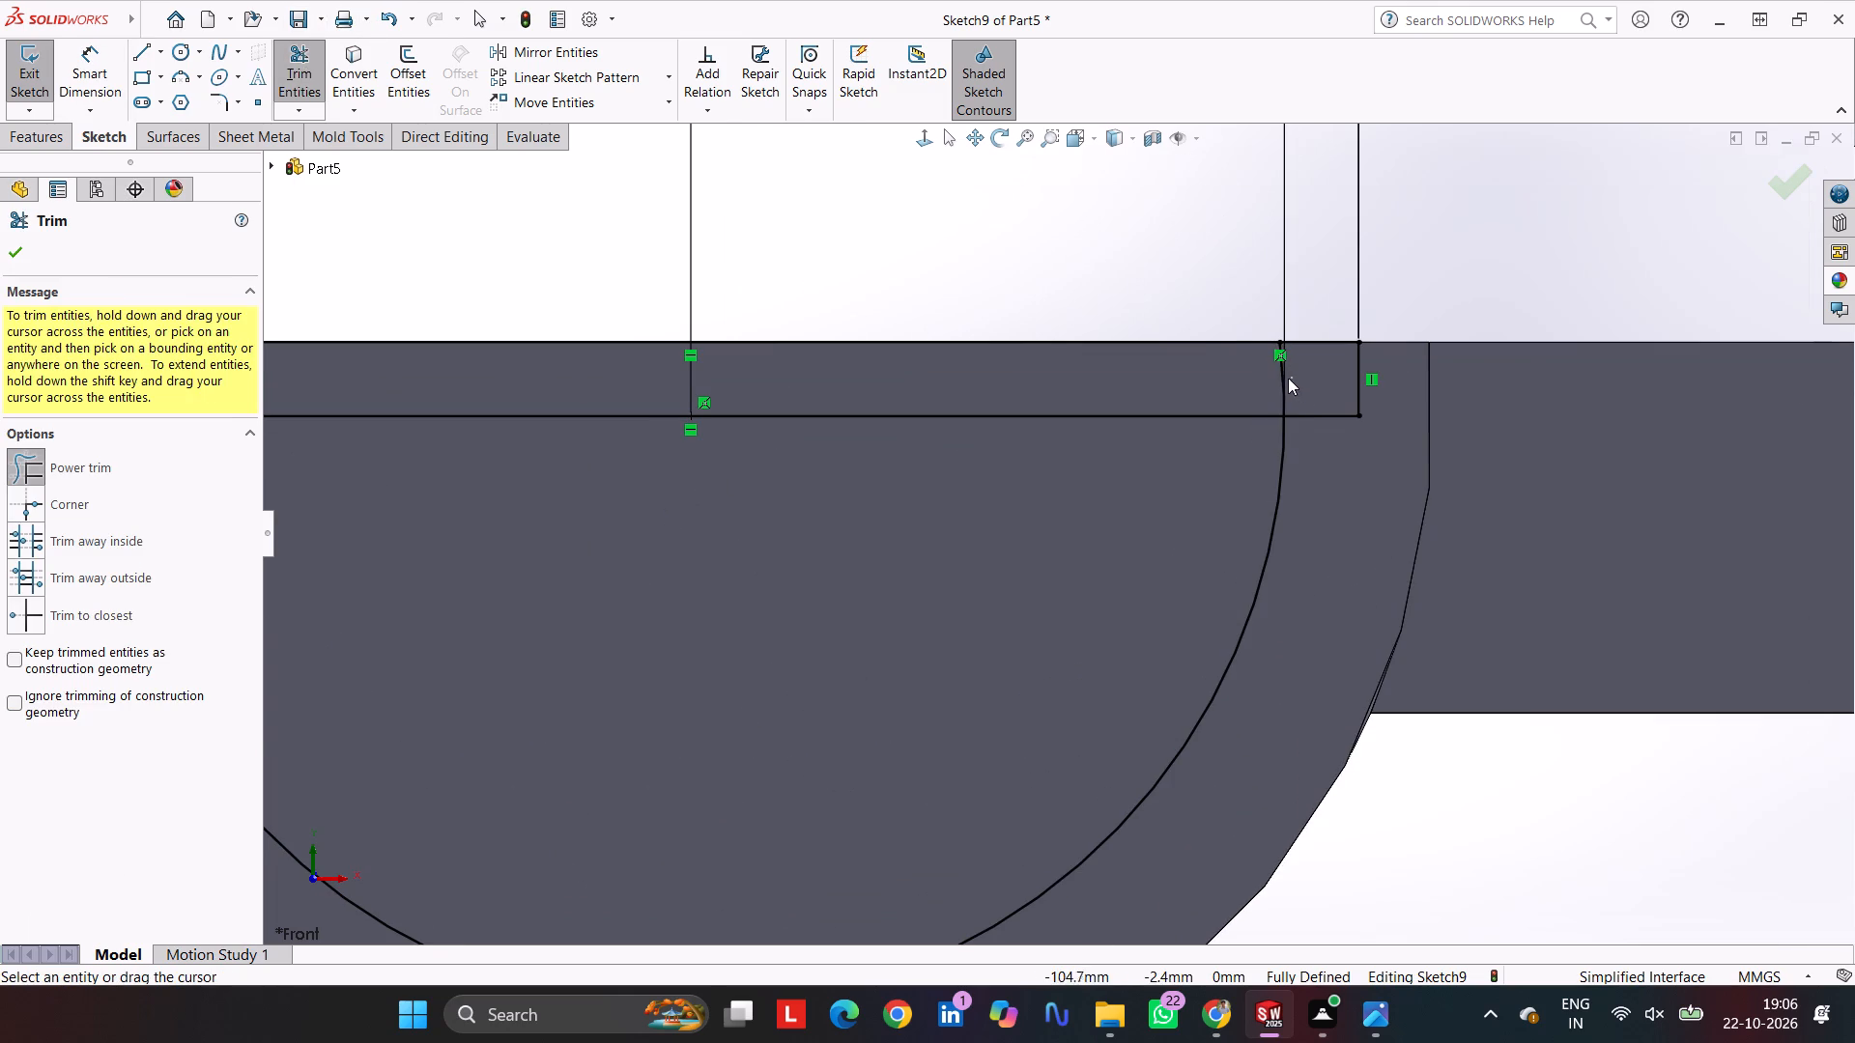
left_click_drag(1288, 378, 1230, 428)
scroll(1160, 460, "up", 4)
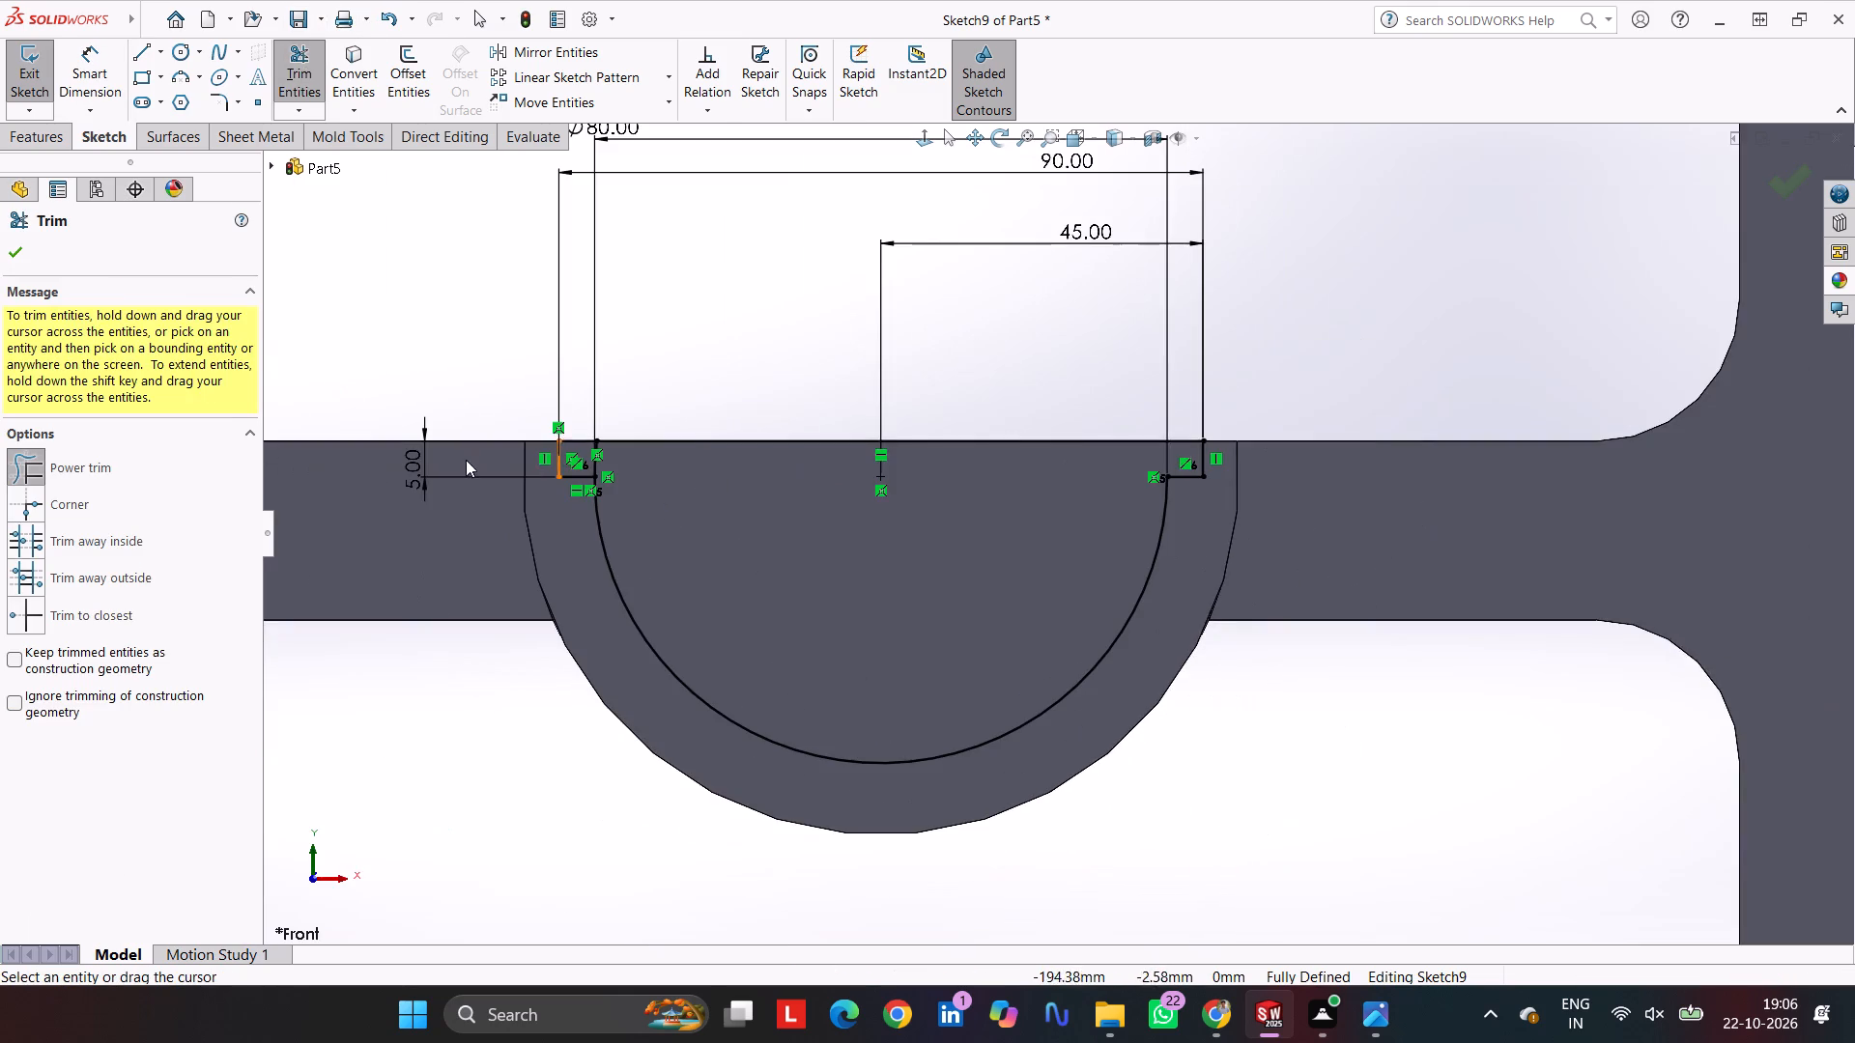
scroll(507, 455, "down", 6)
left_click_drag(990, 474, 1072, 557)
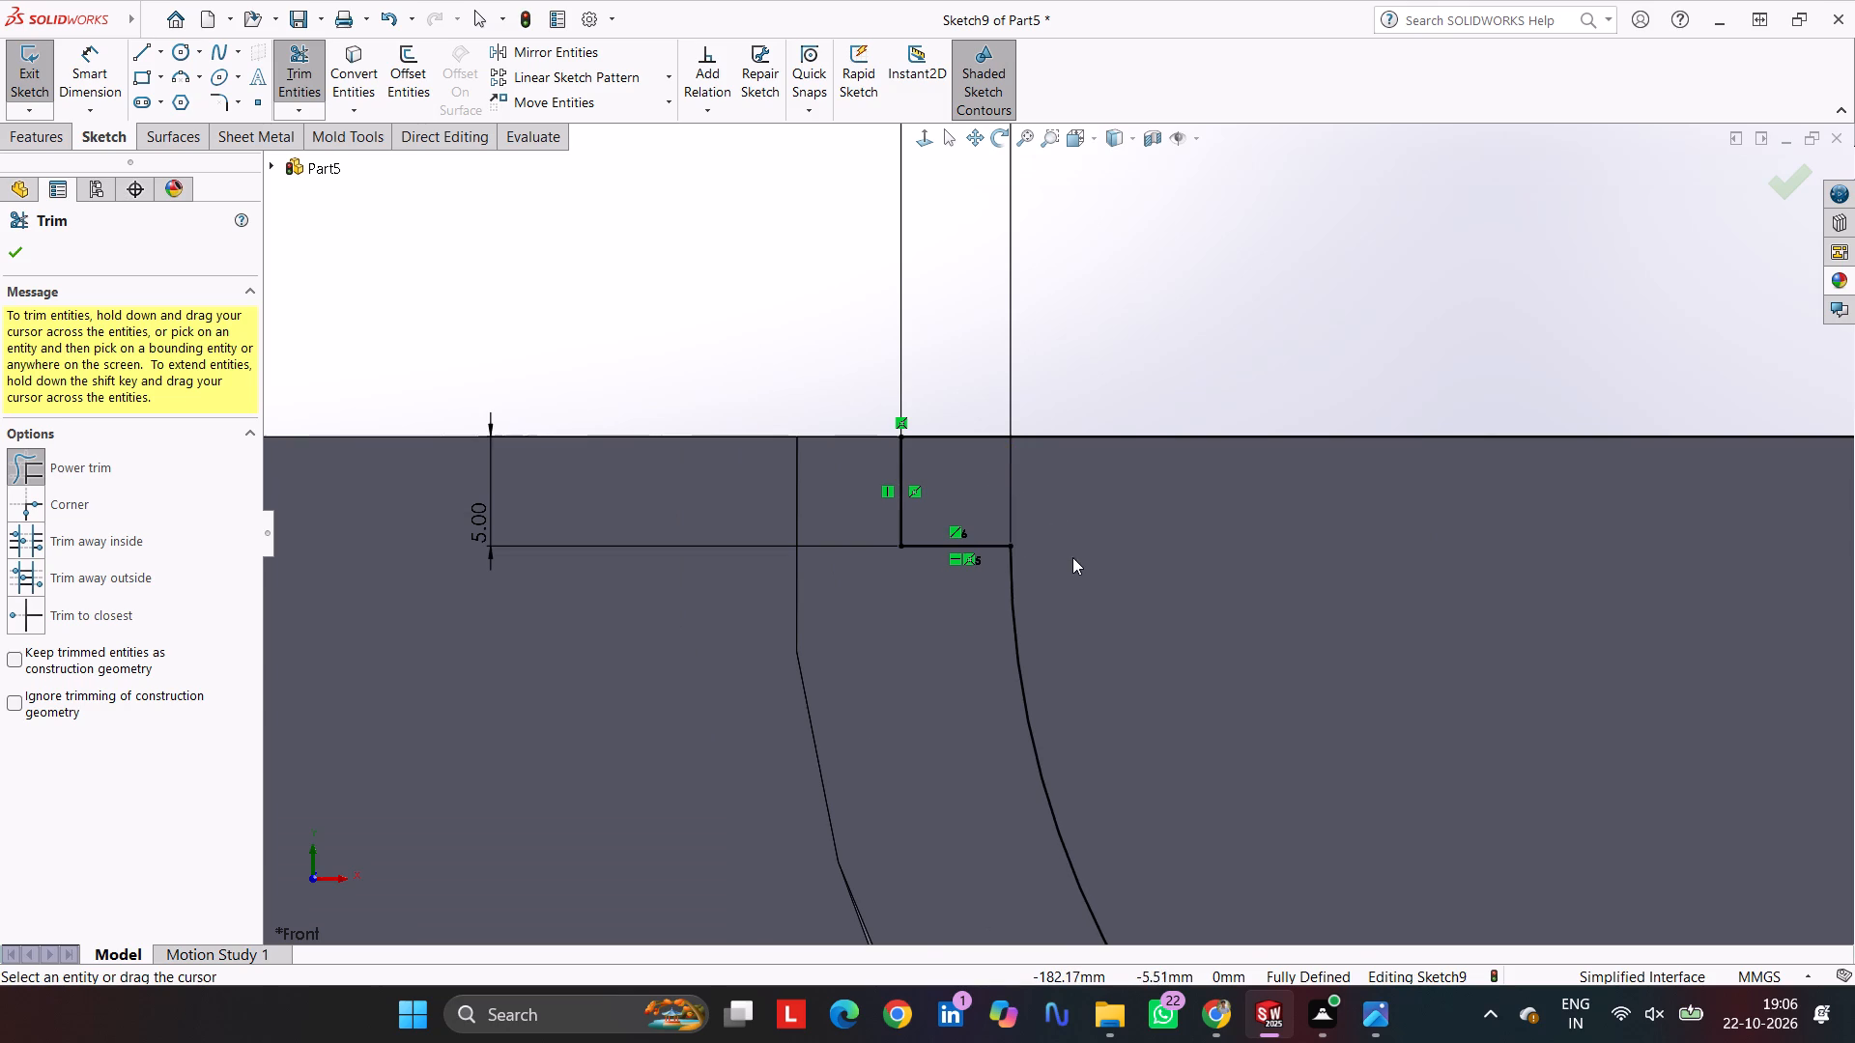
scroll(1074, 562, "up", 7)
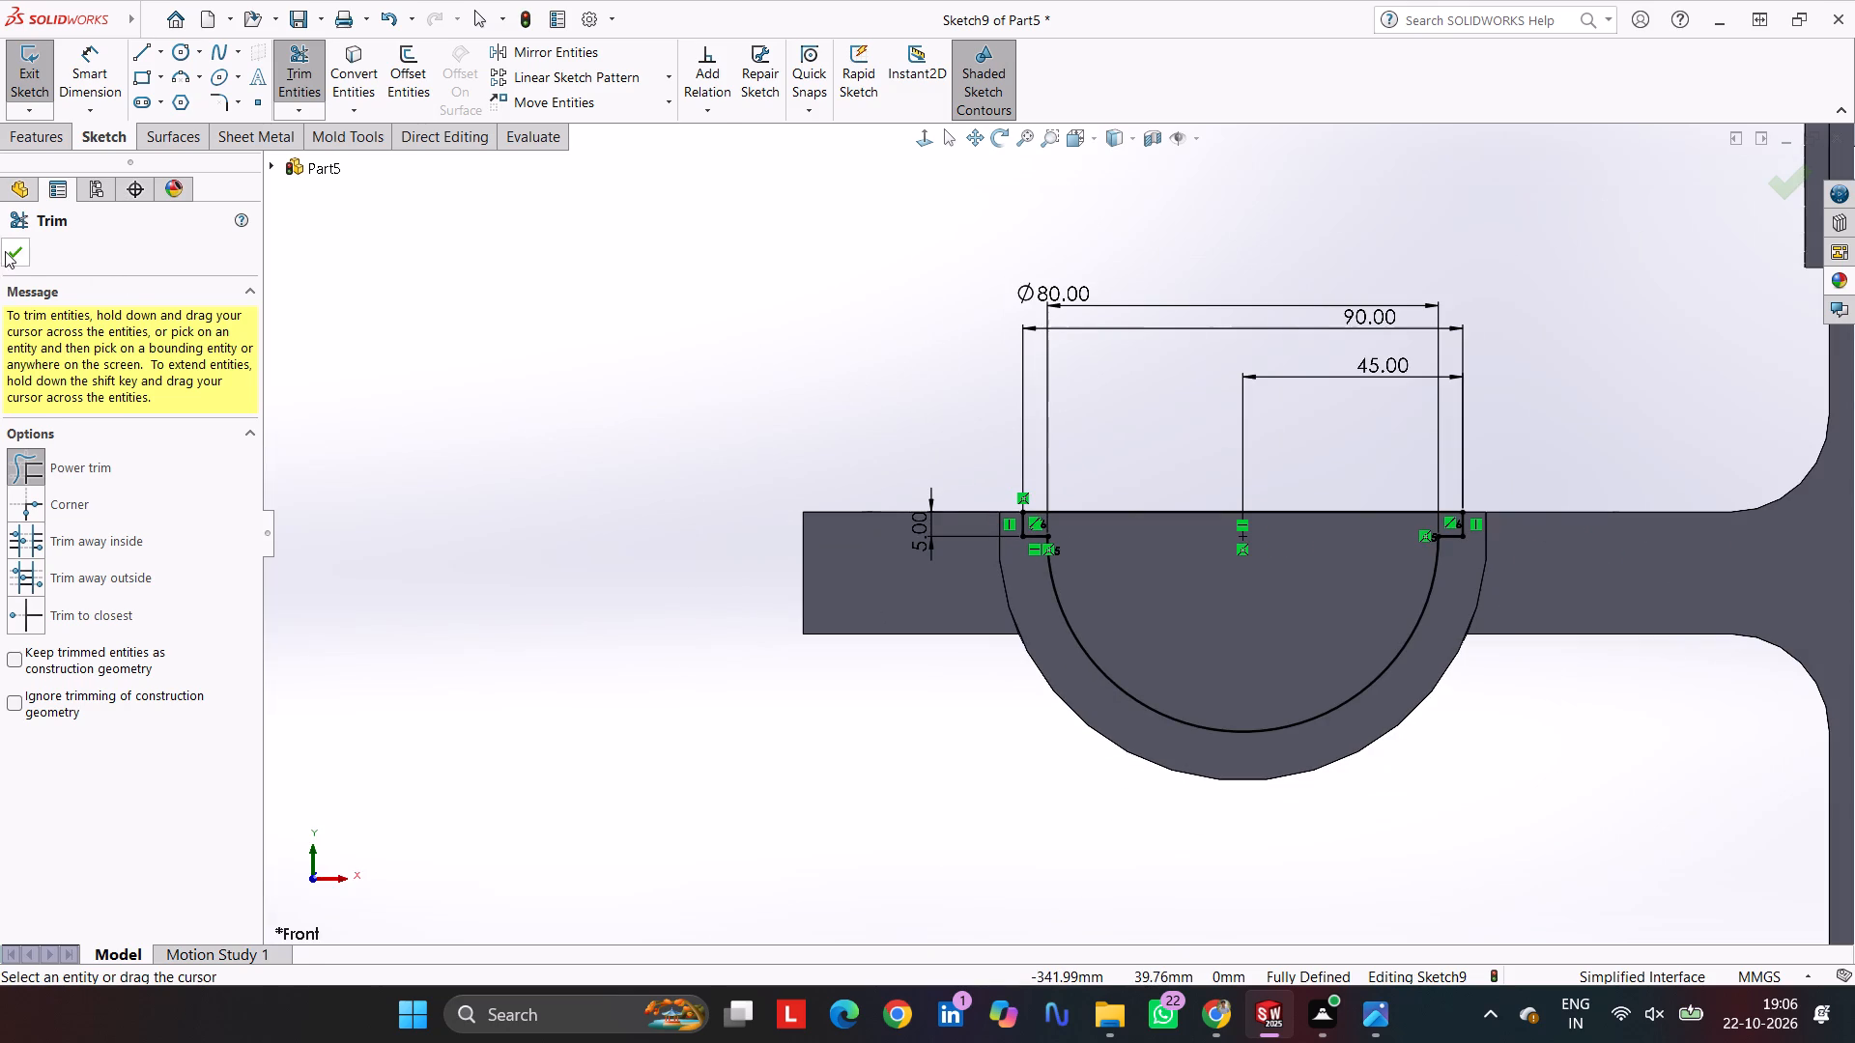
left_click(5, 251)
Extrude-cut the stepped semicircular outline through the boss with a Mid Plane end condition and 110 mm depth.
left_click(26, 143)
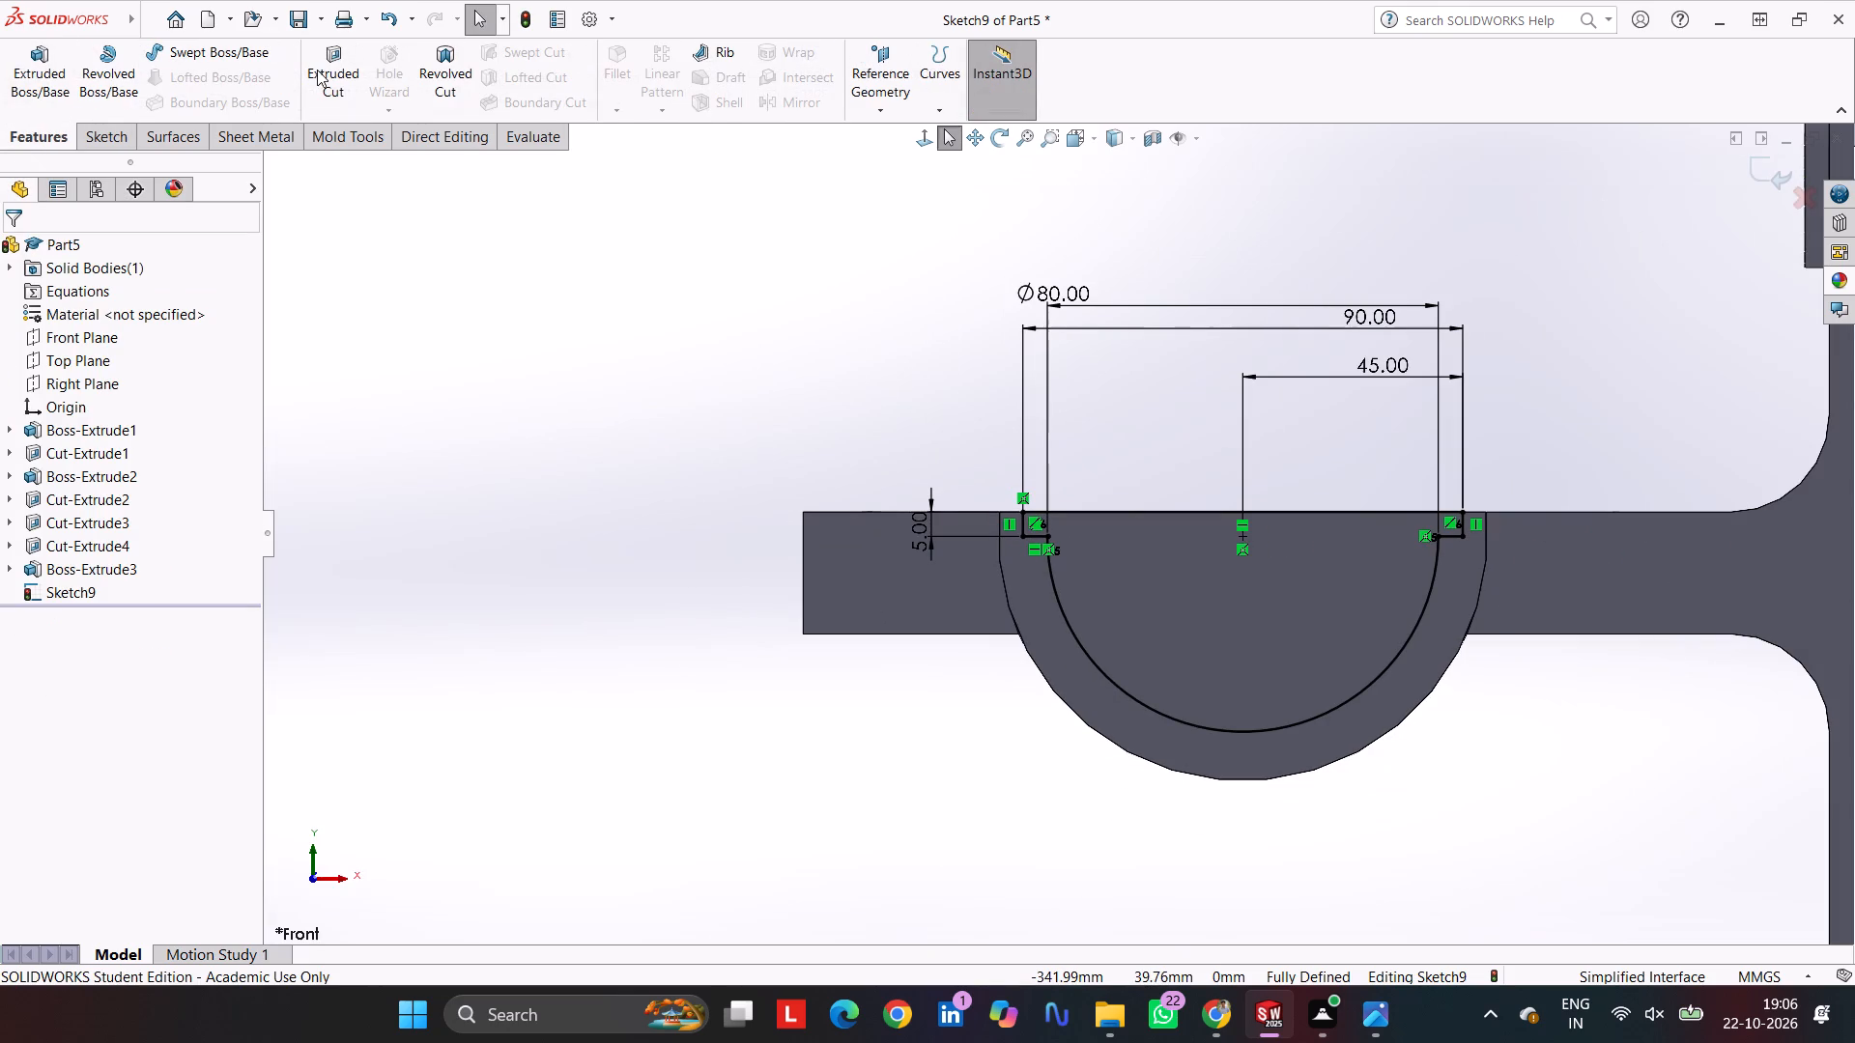
left_click(317, 73)
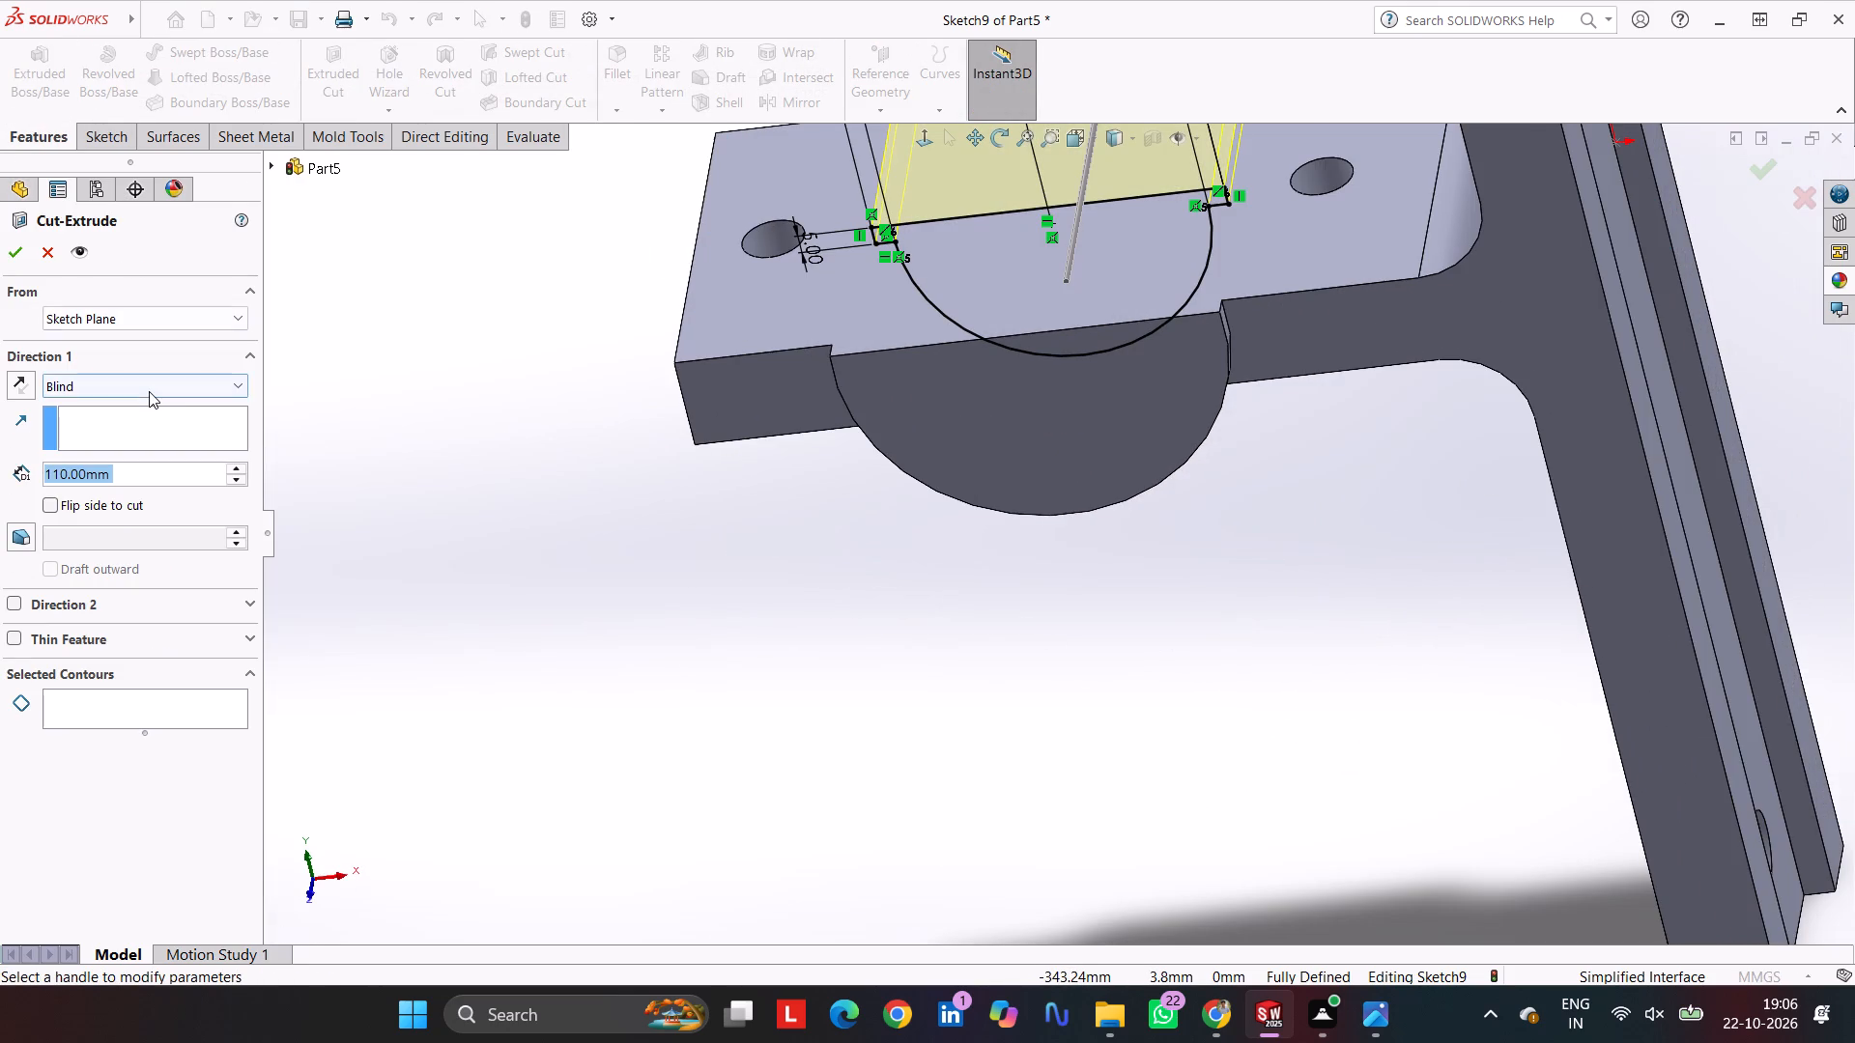
left_click(149, 390)
left_click(117, 539)
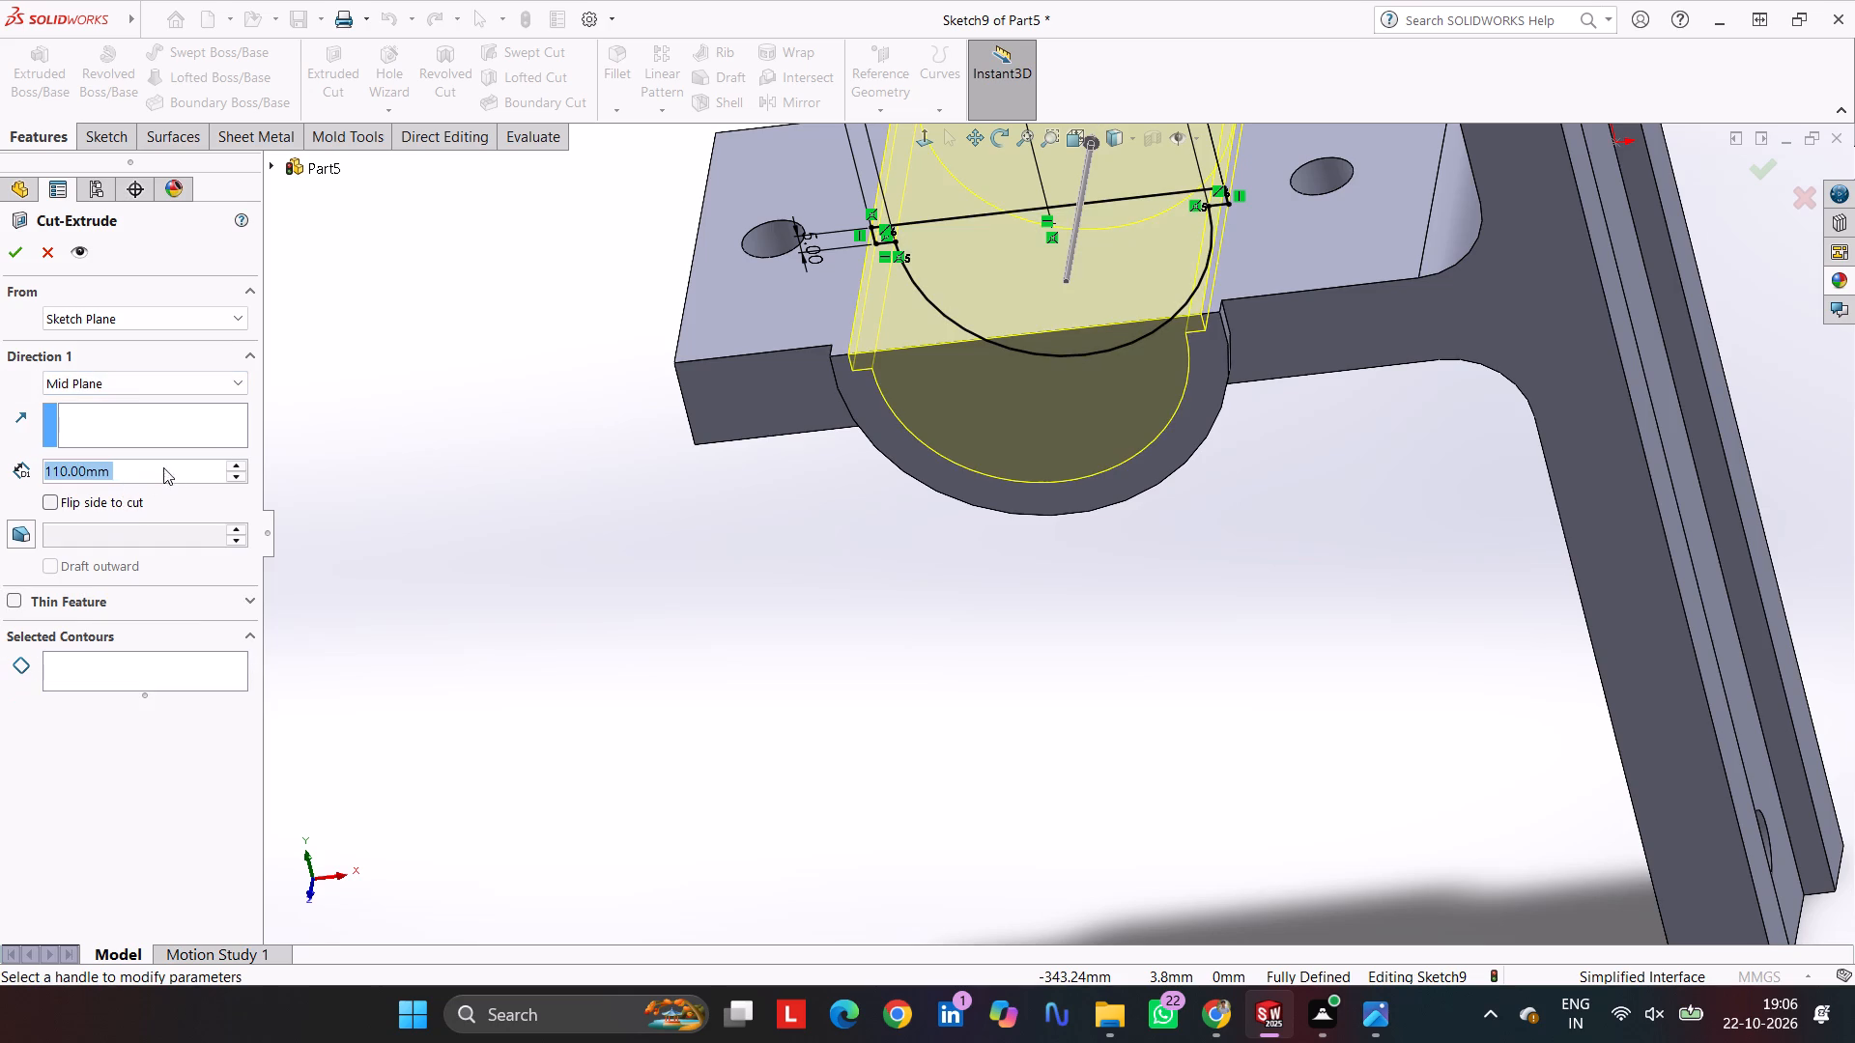
left_click(15, 259)
left_click(496, 485)
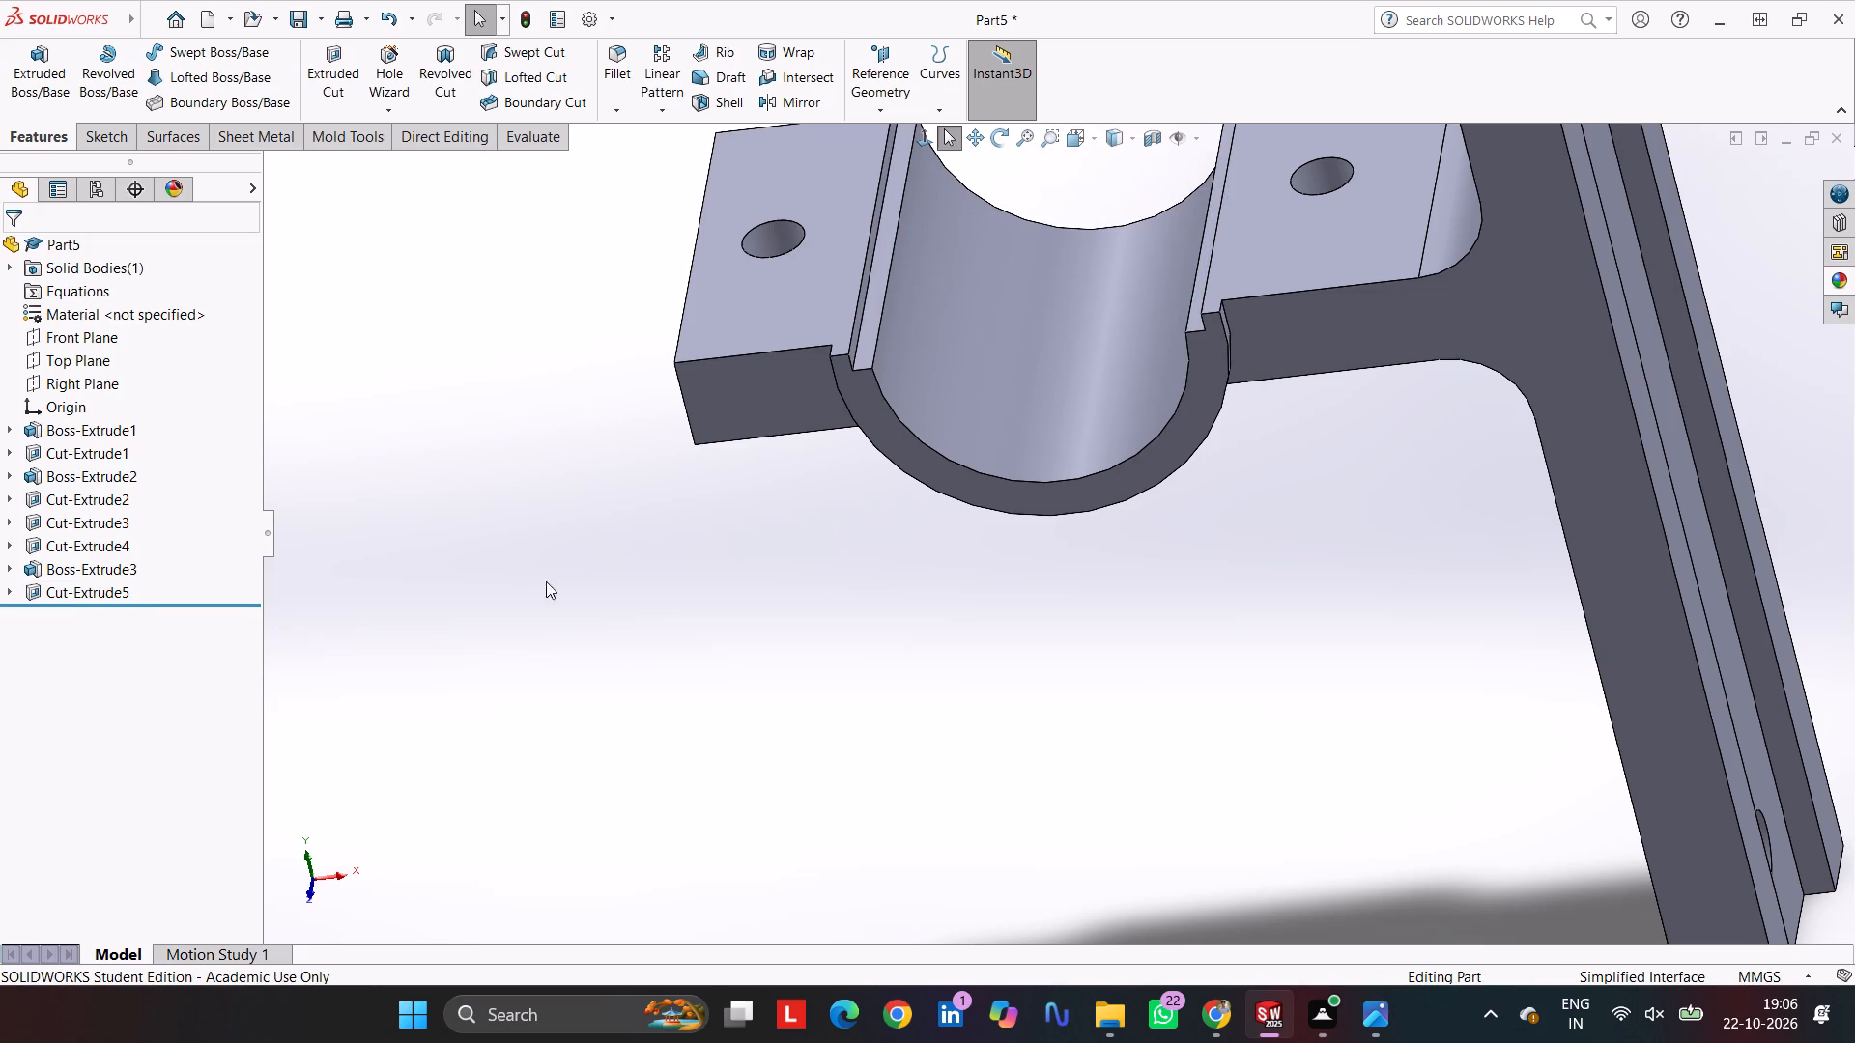
Examine the bracket from several sides, including the stepped semicircular cut, the arm underside and the bored bosses.
middle_click_drag(728, 611, 829, 561)
left_click(785, 710)
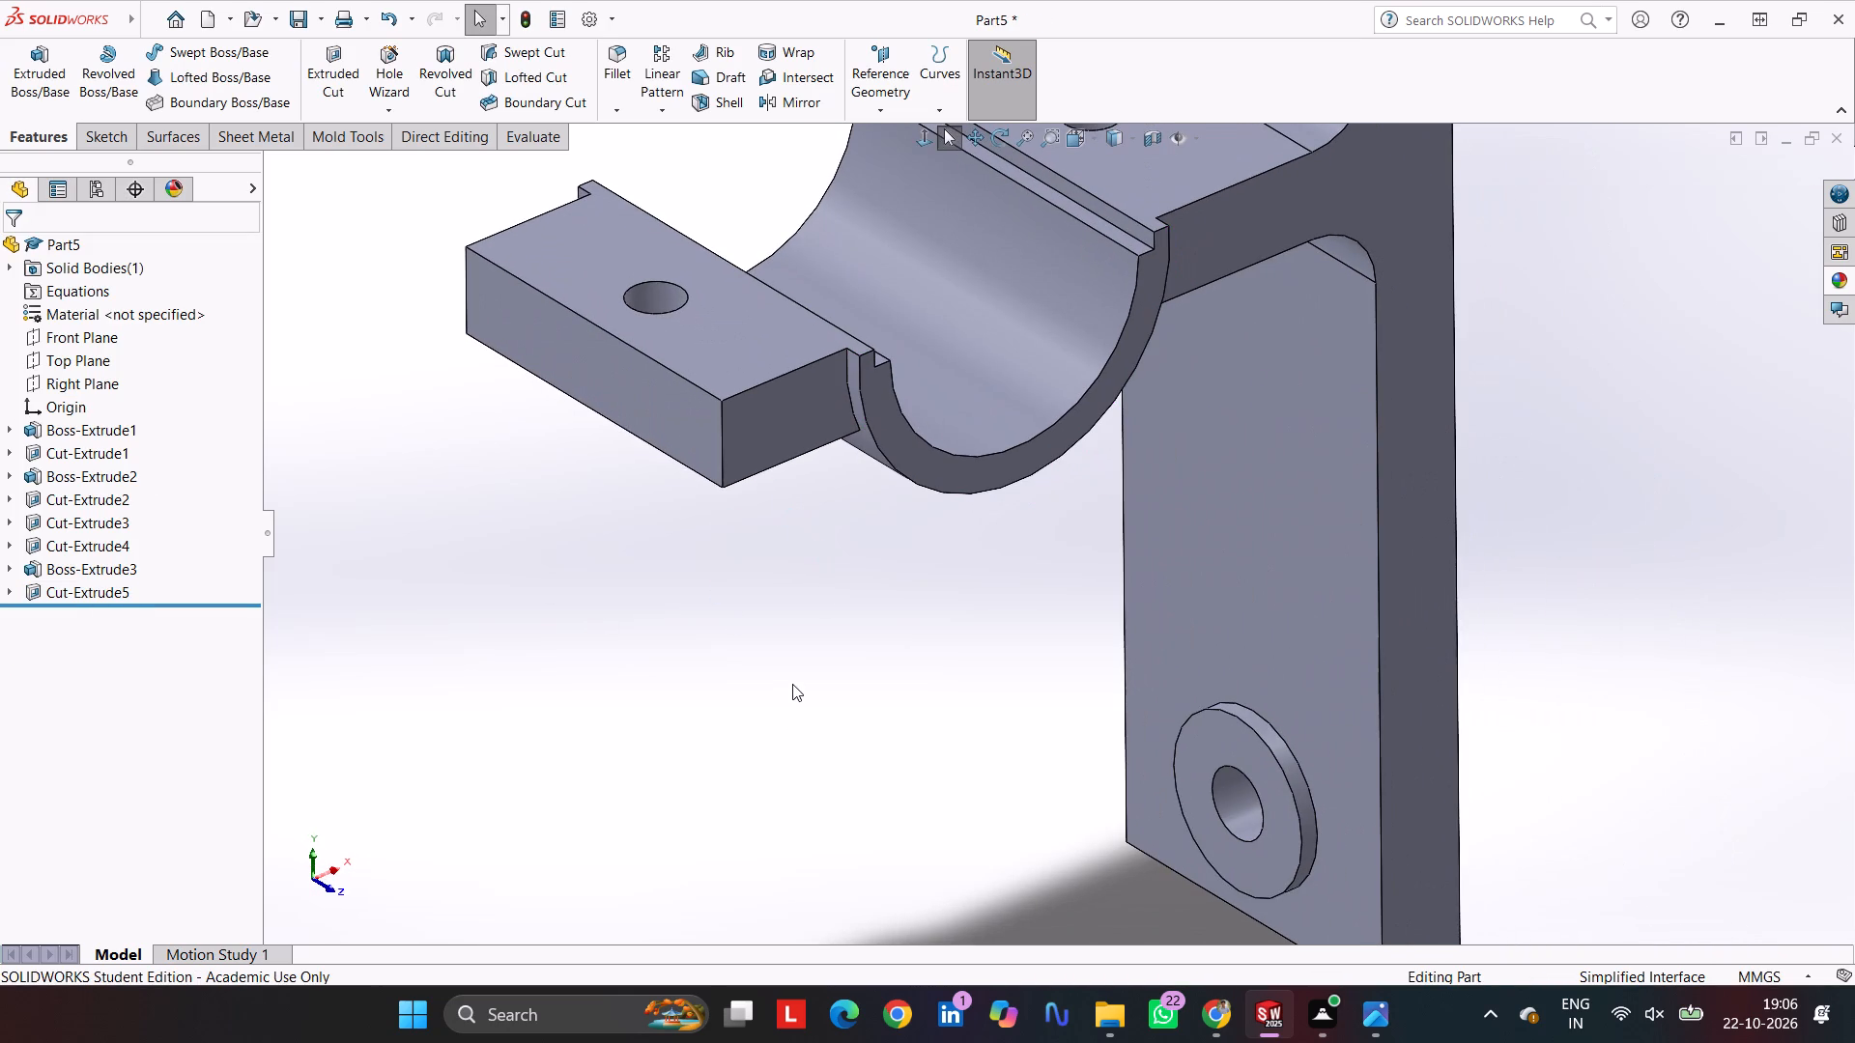
middle_click_drag(845, 636, 882, 585)
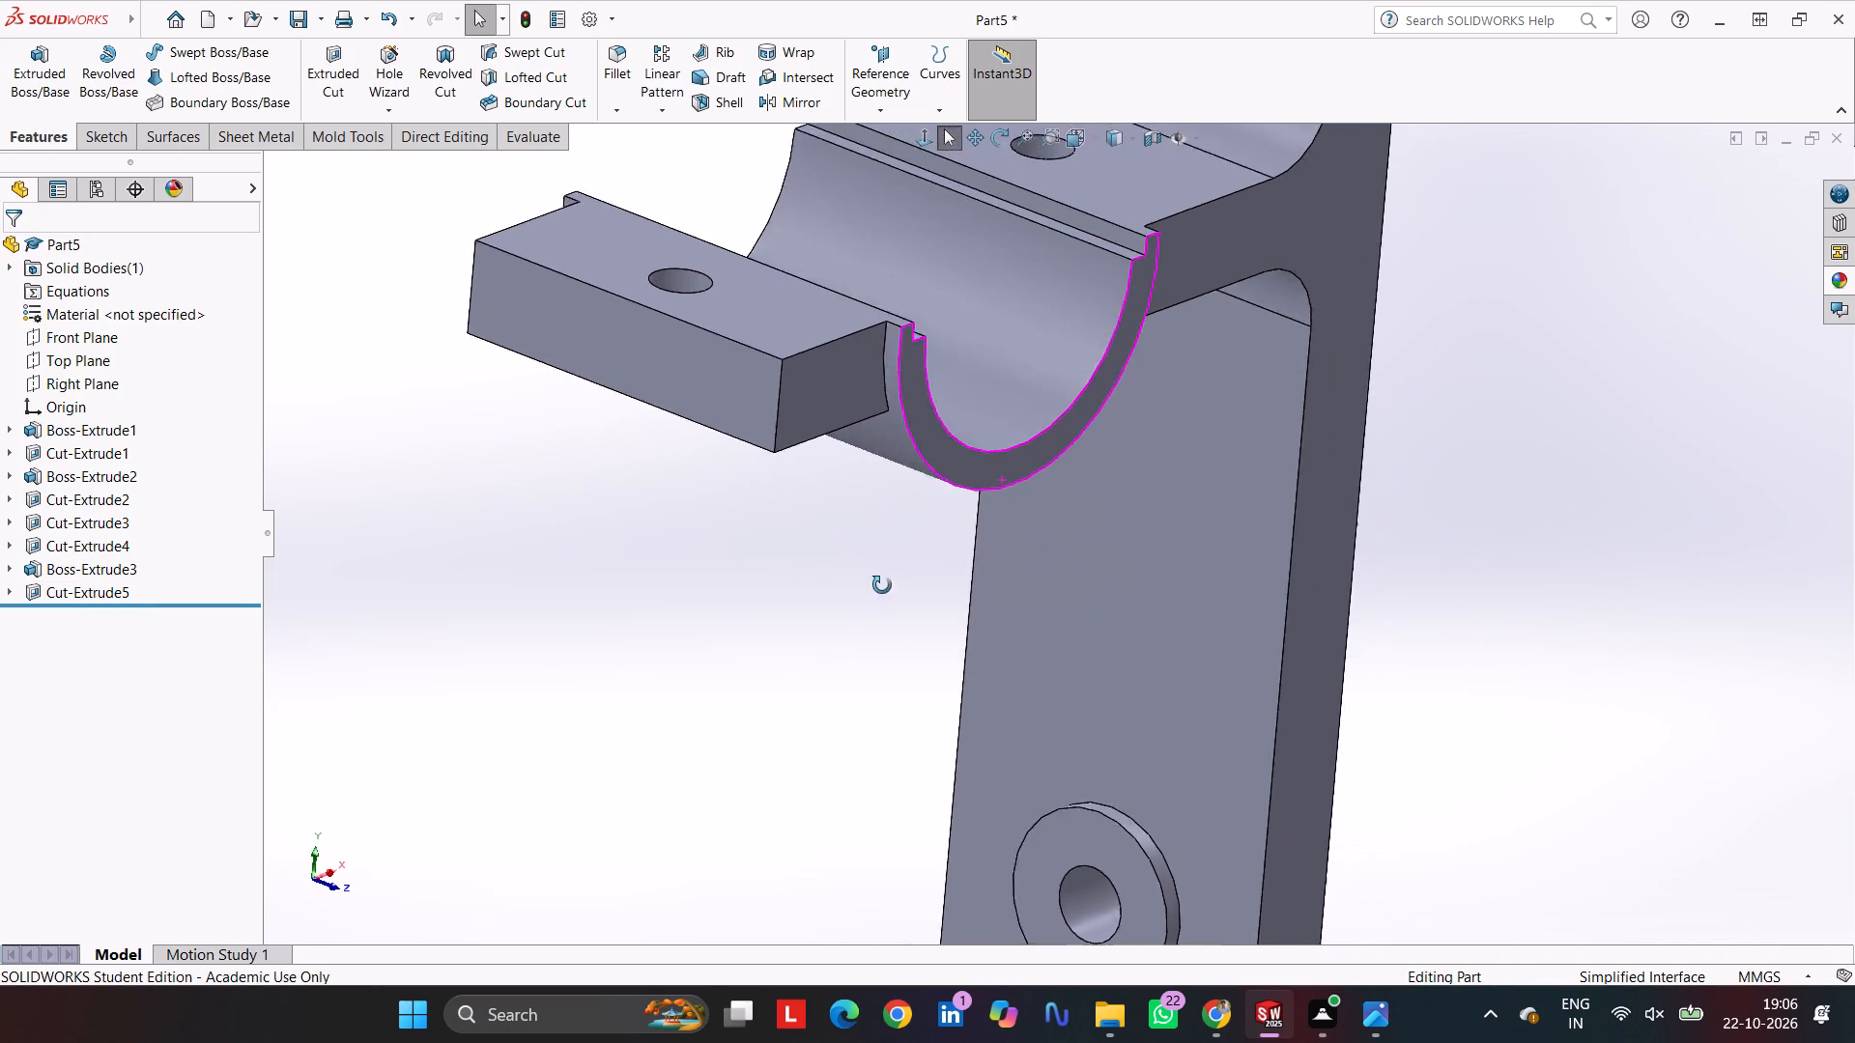
middle_click_drag(882, 585, 786, 581)
scroll(946, 565, "up", 4)
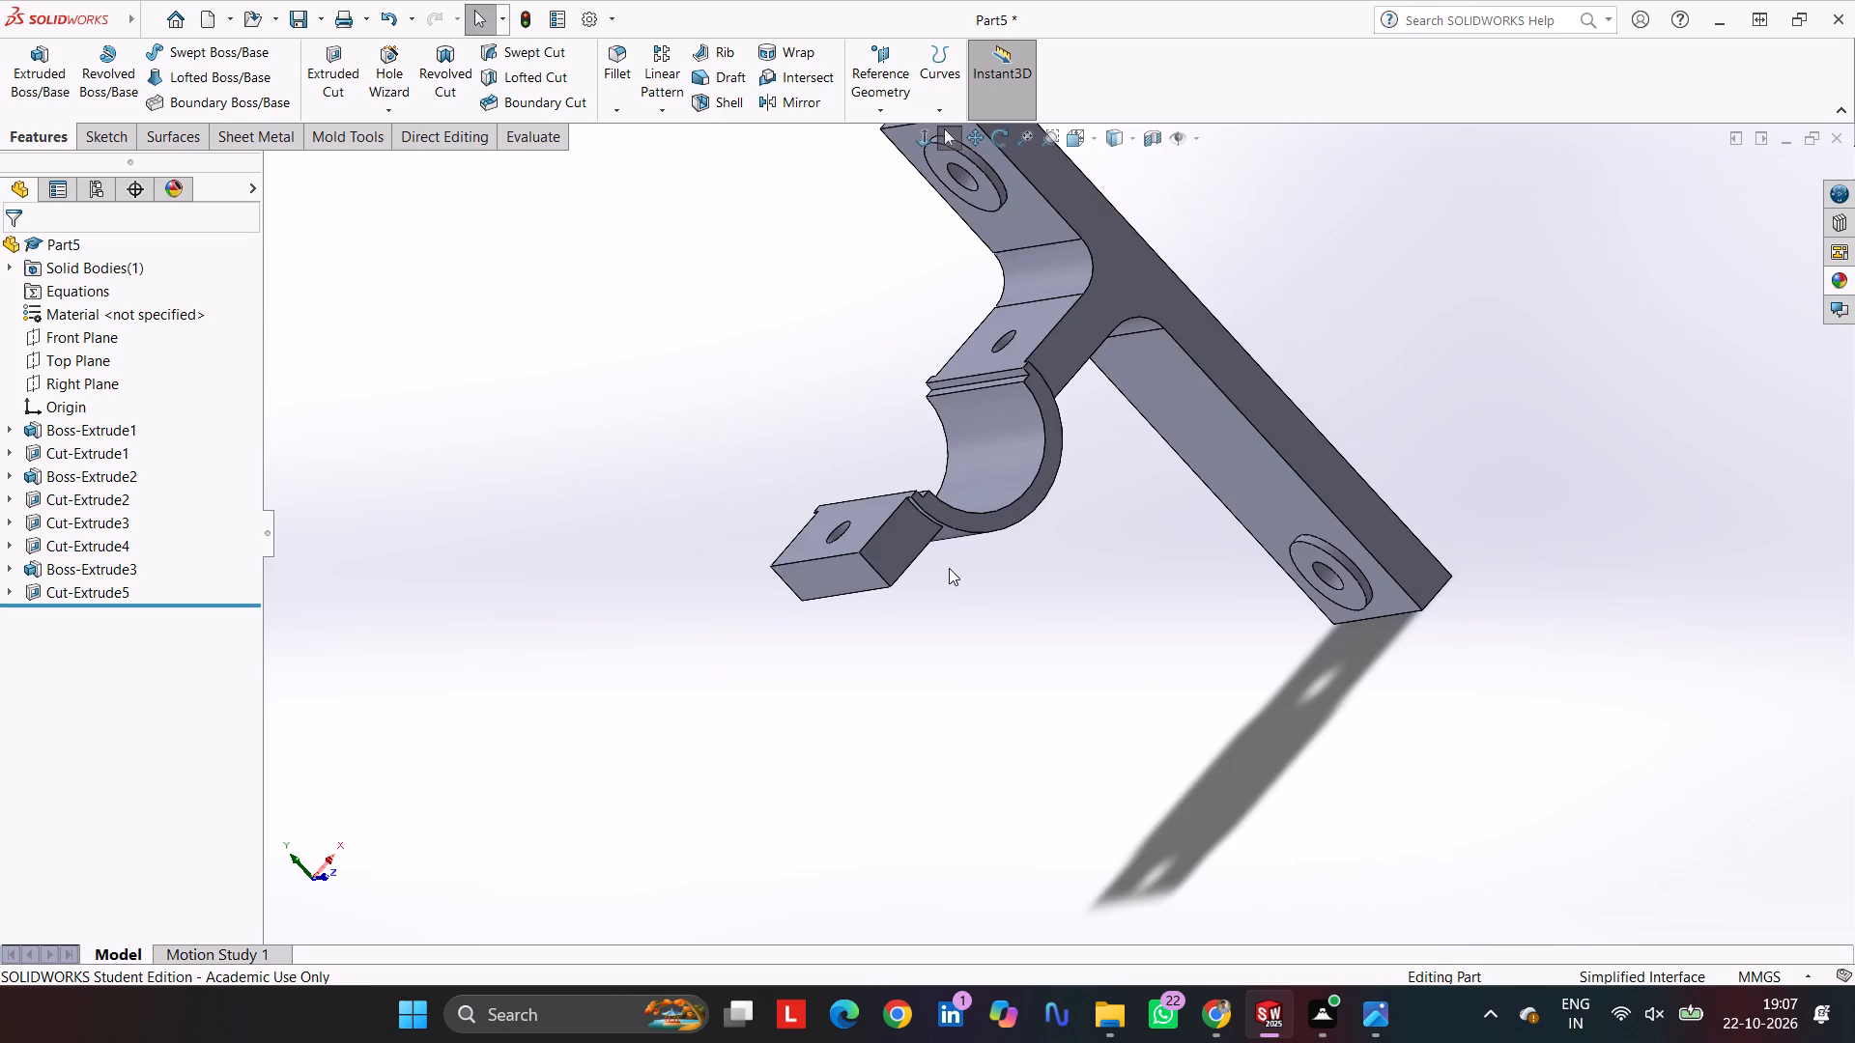
scroll(1014, 568, "up", 2)
middle_click_drag(1026, 642, 1304, 330)
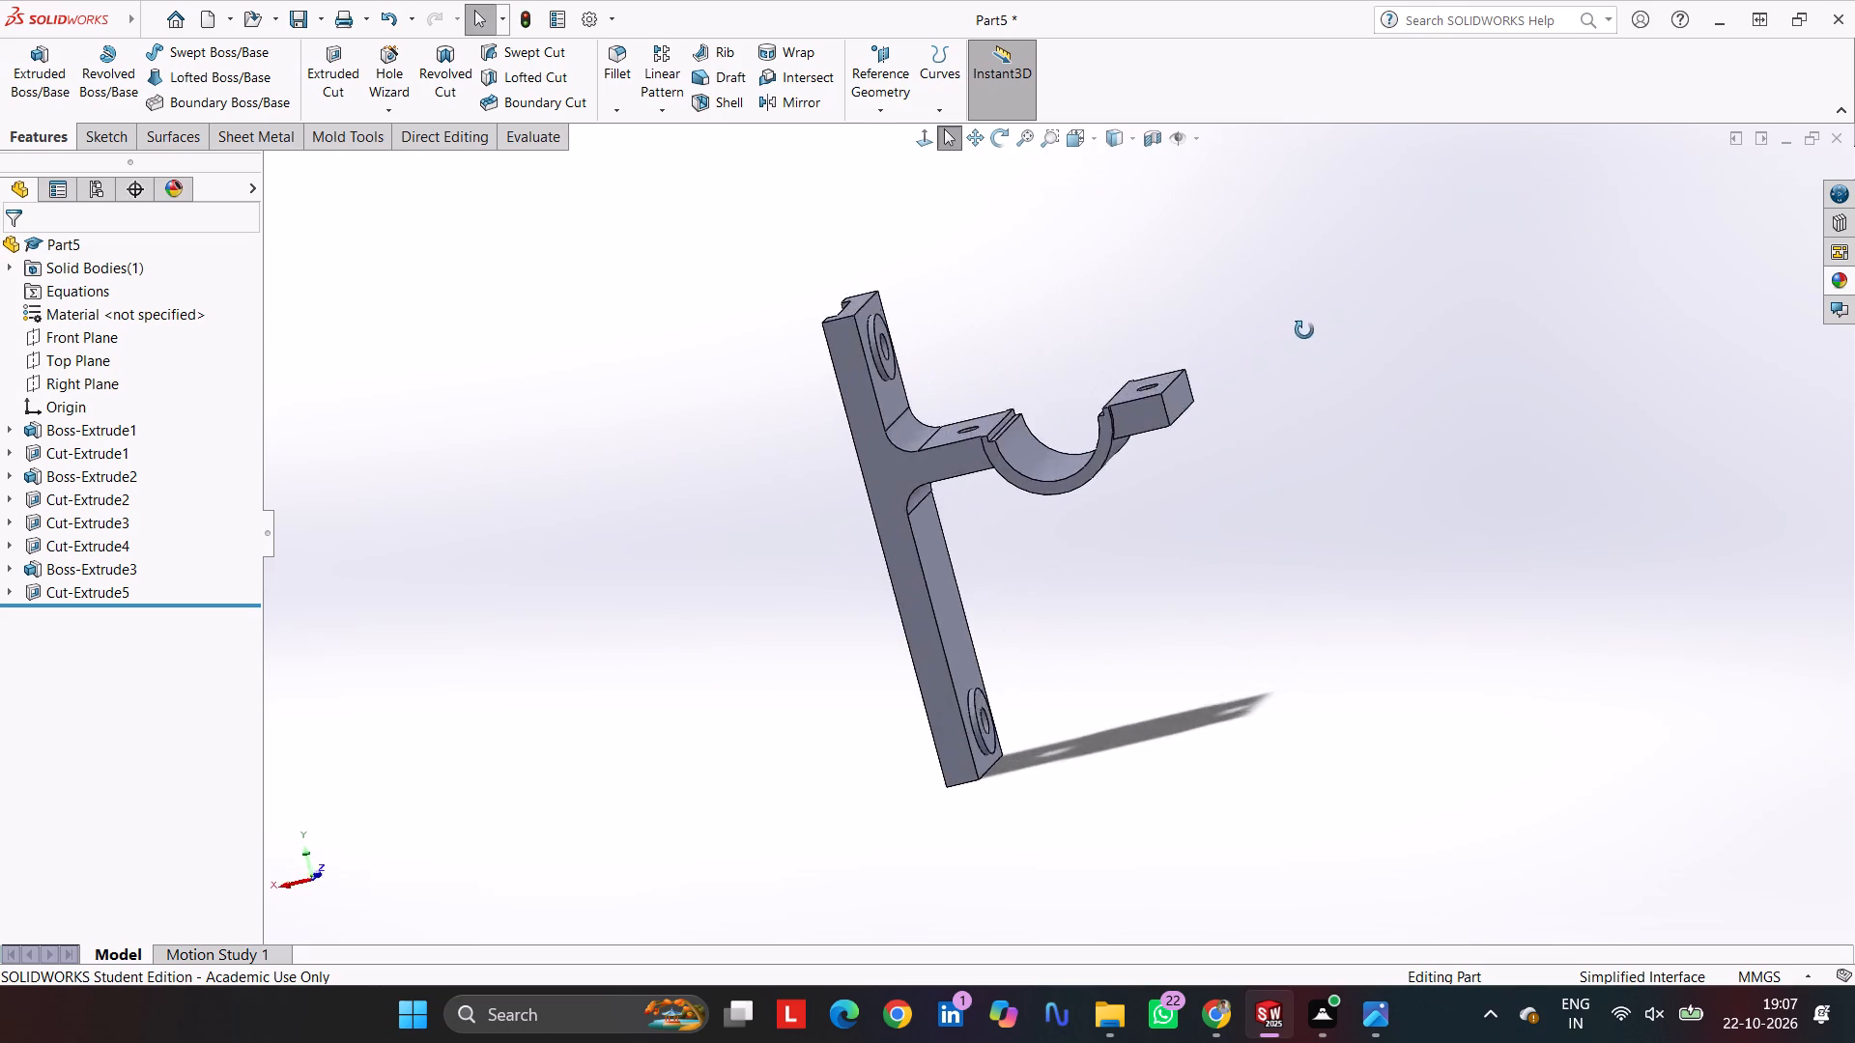
middle_click_drag(1304, 330, 988, 574)
scroll(951, 742, "down", 1)
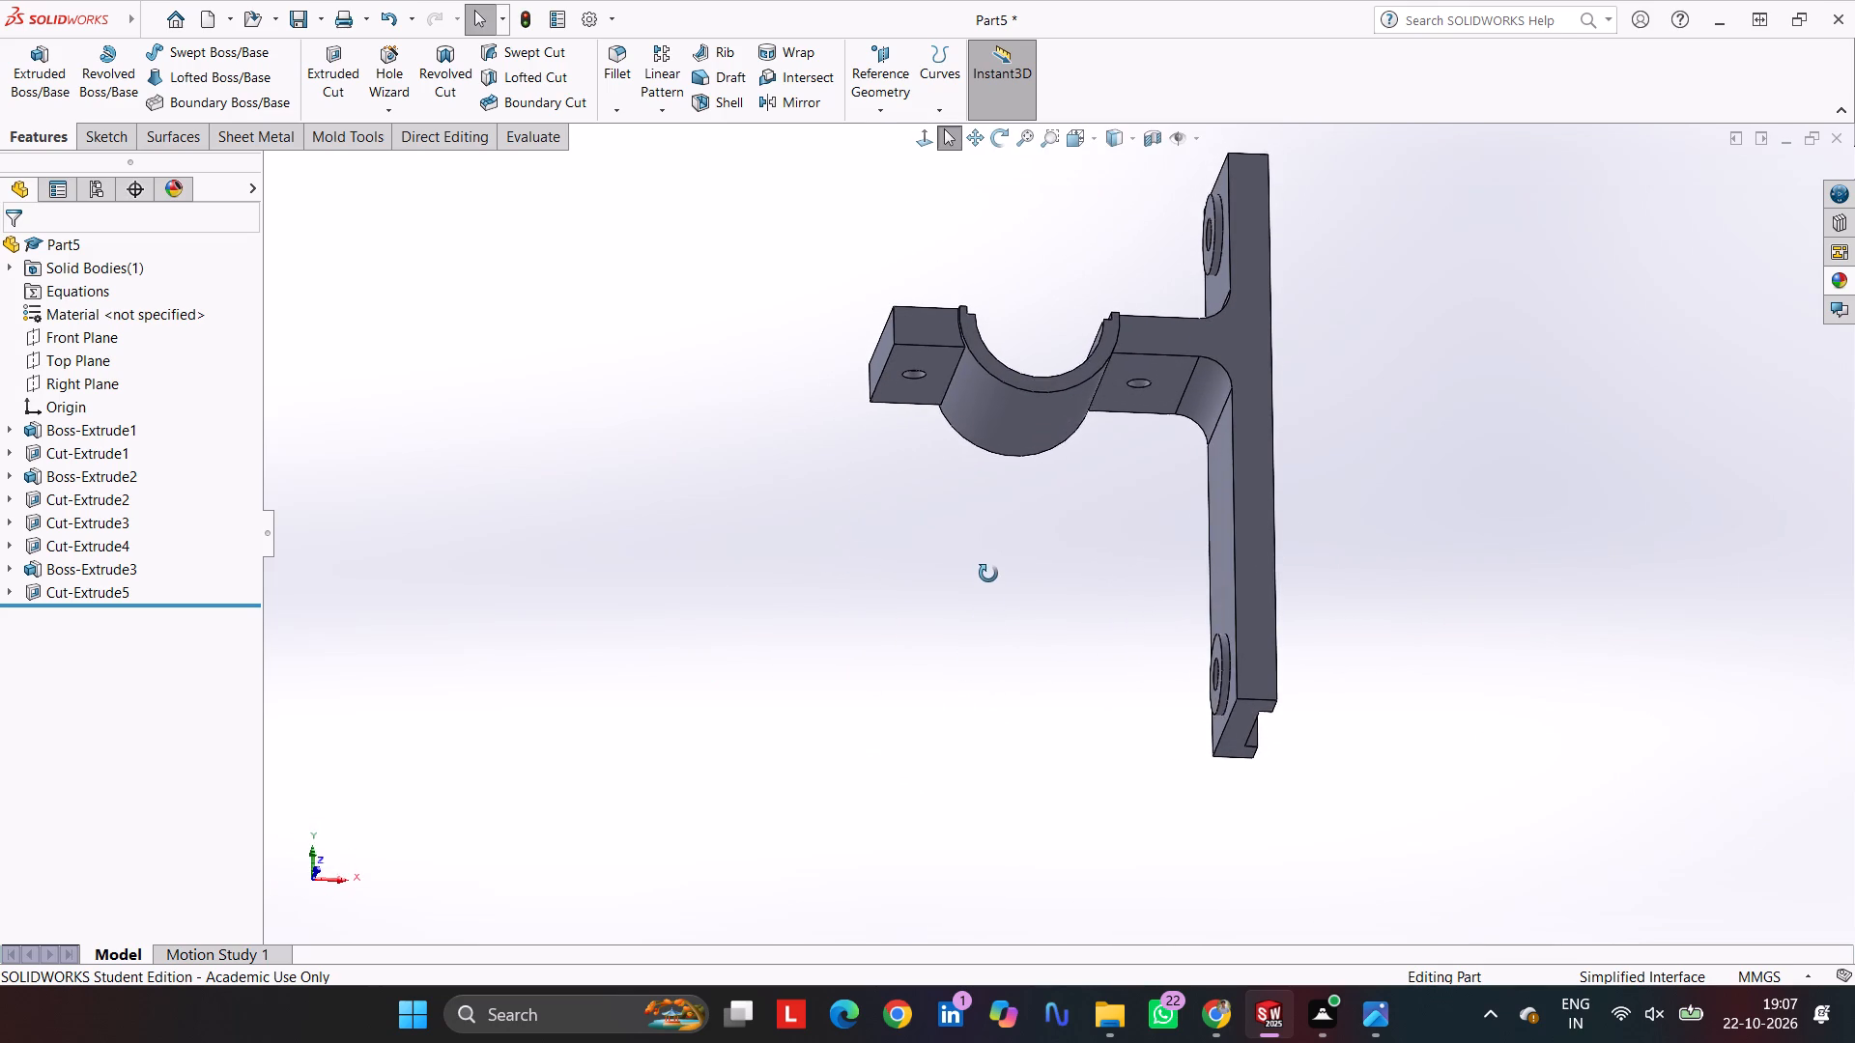
middle_click_drag(988, 574, 999, 562)
left_click(972, 606)
middle_click_drag(1000, 622, 1037, 594)
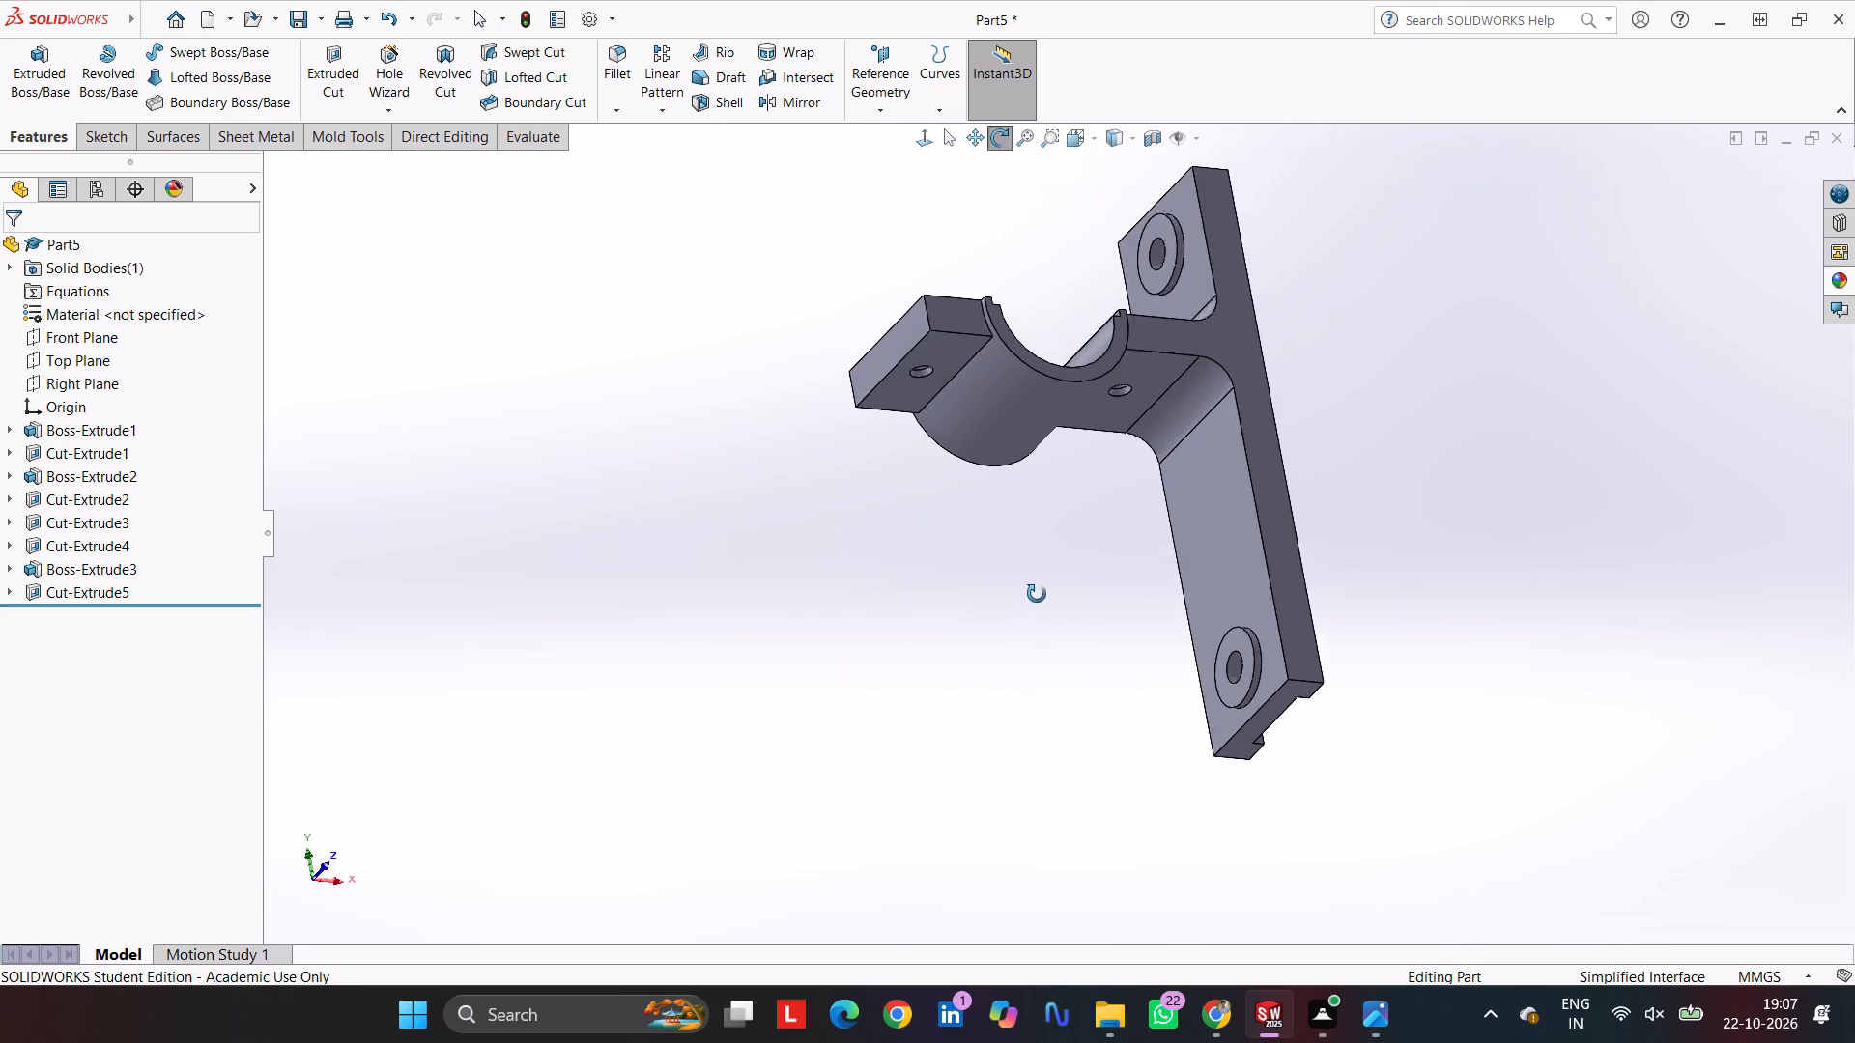
middle_click_drag(1037, 594, 1114, 741)
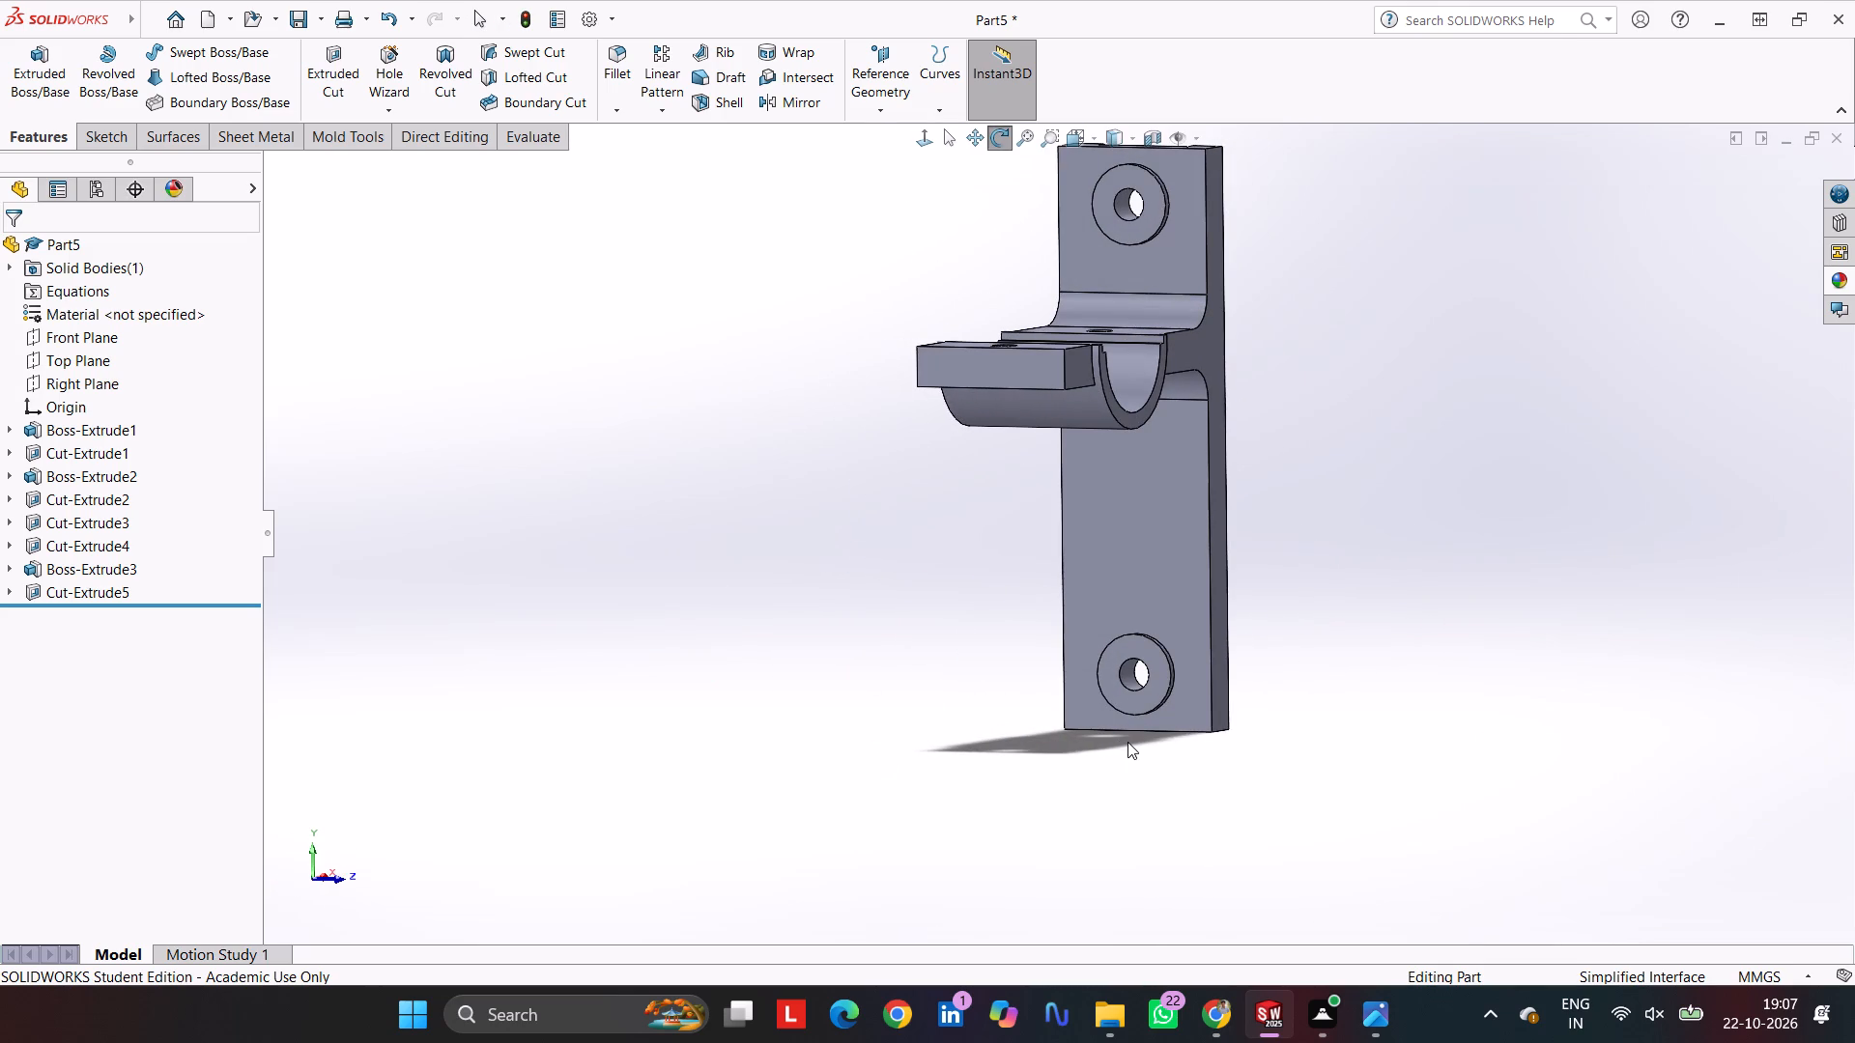
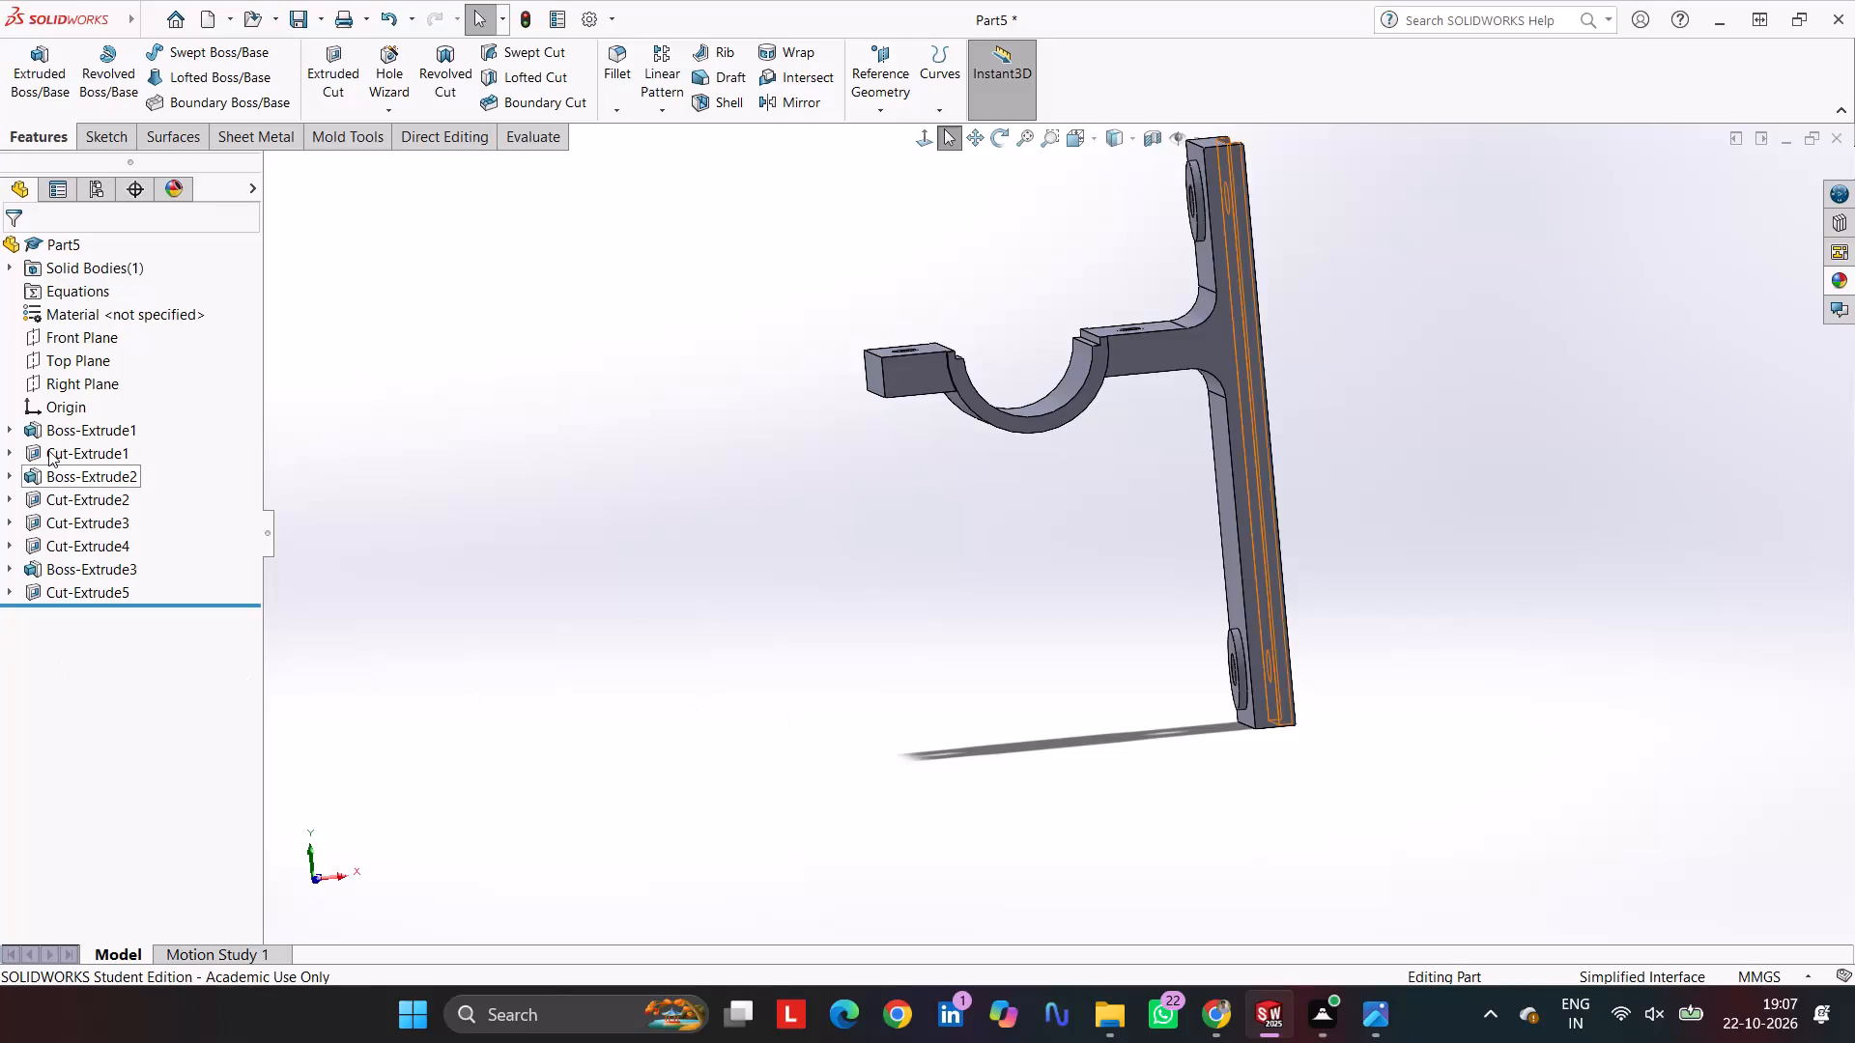
On the Front Plane, sketch a sloped line about 179 mm long from the column's inner edge, continued by a tangent arc to the arm's lower end corner.
left_click(79, 328)
left_click(103, 145)
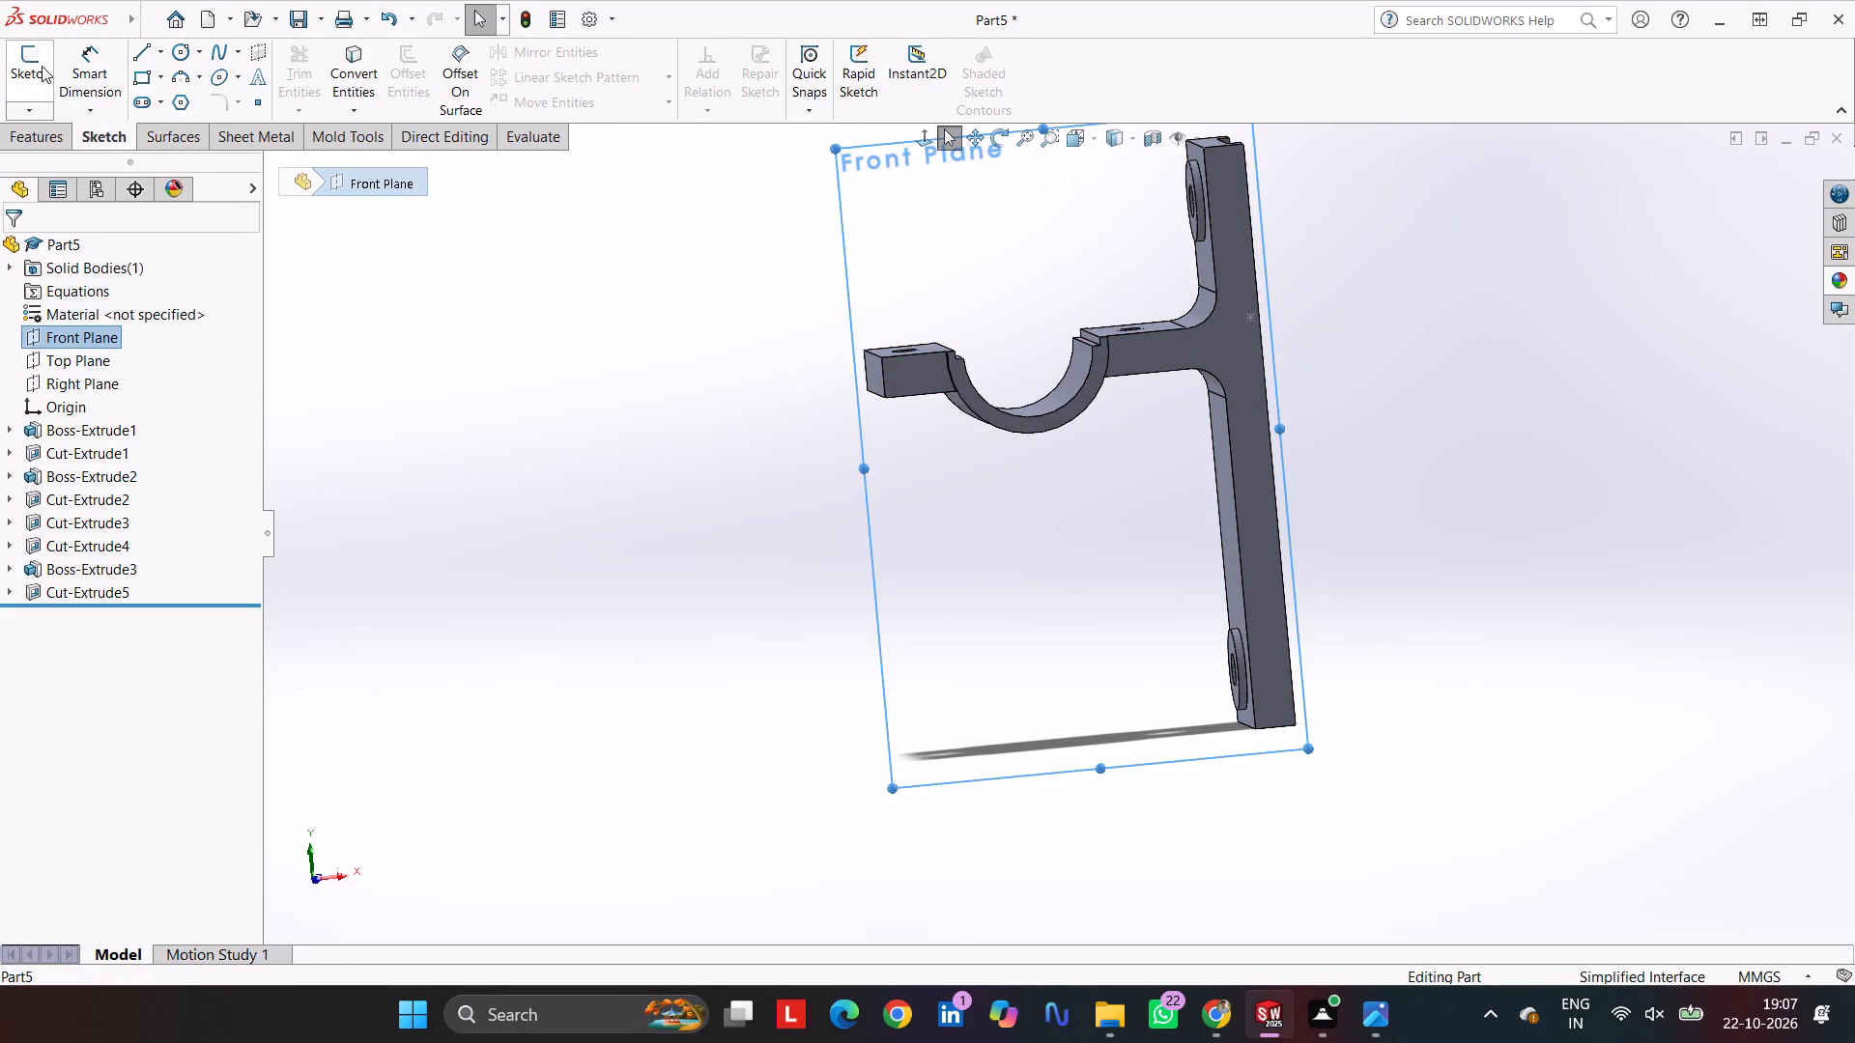
left_click(20, 45)
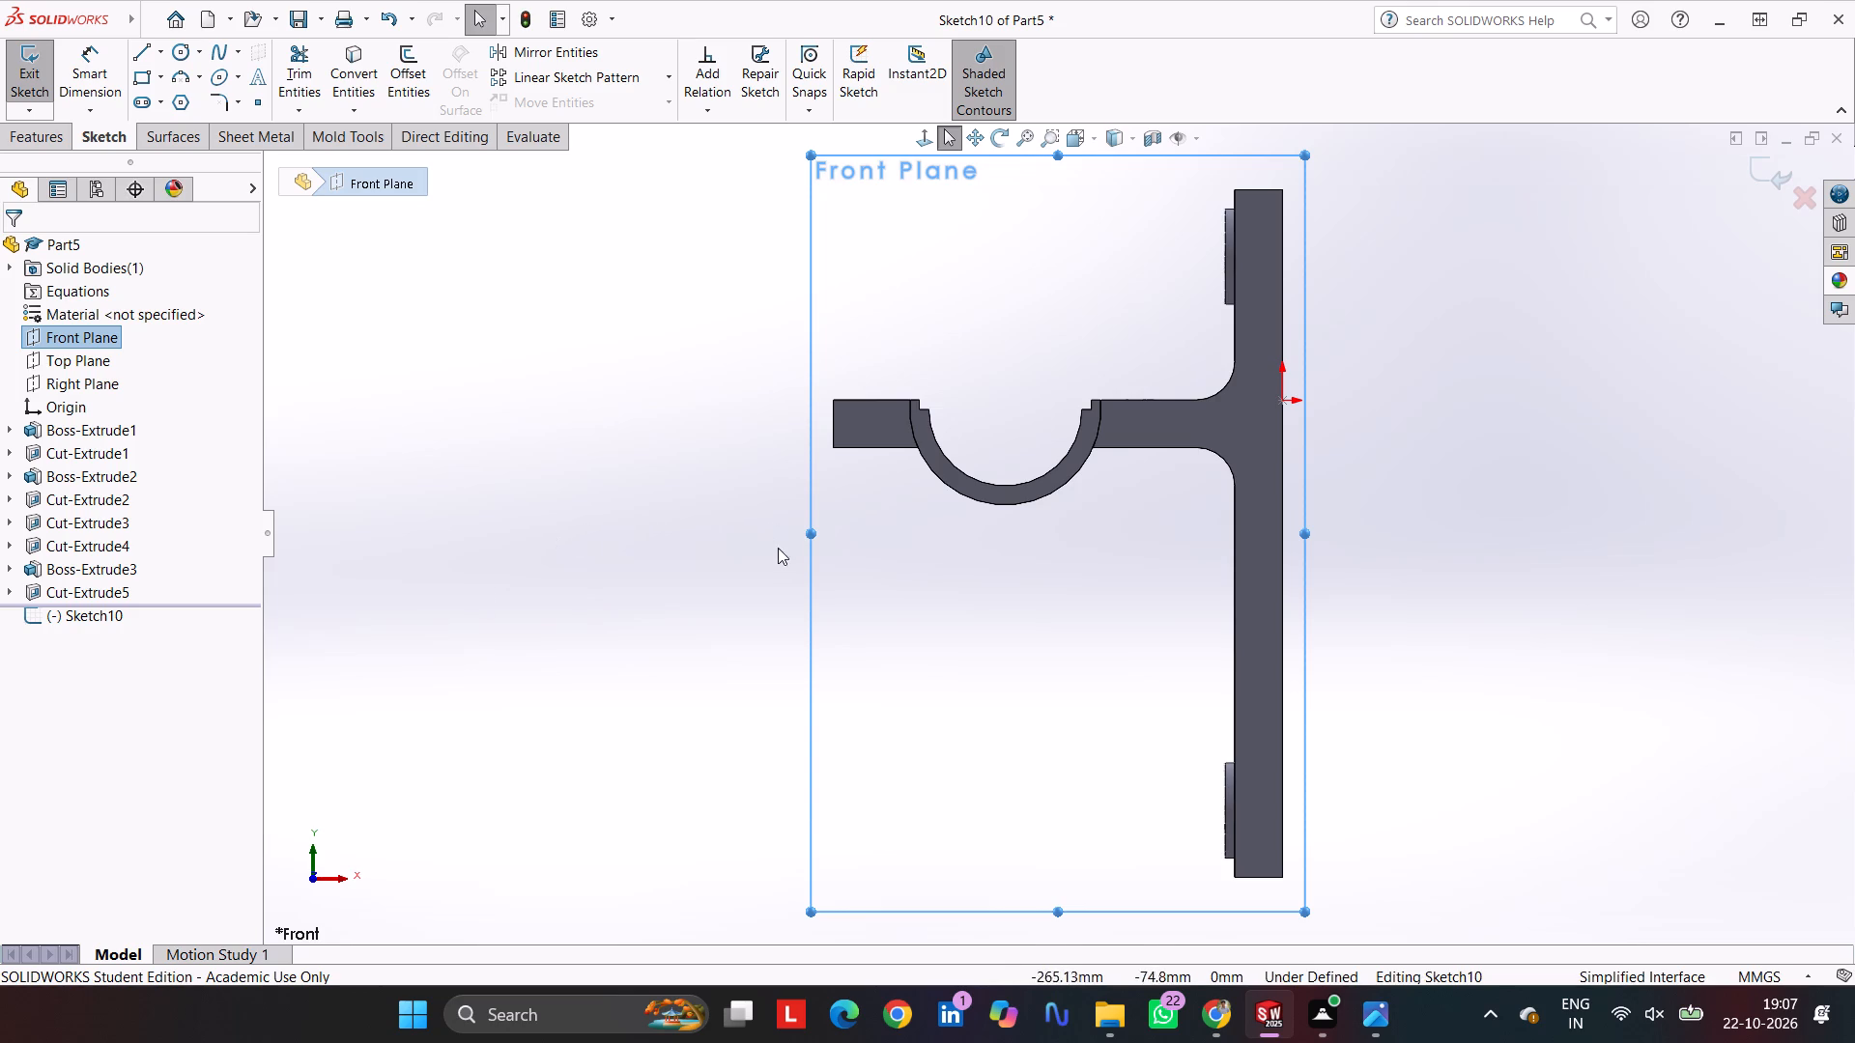
left_click(144, 54)
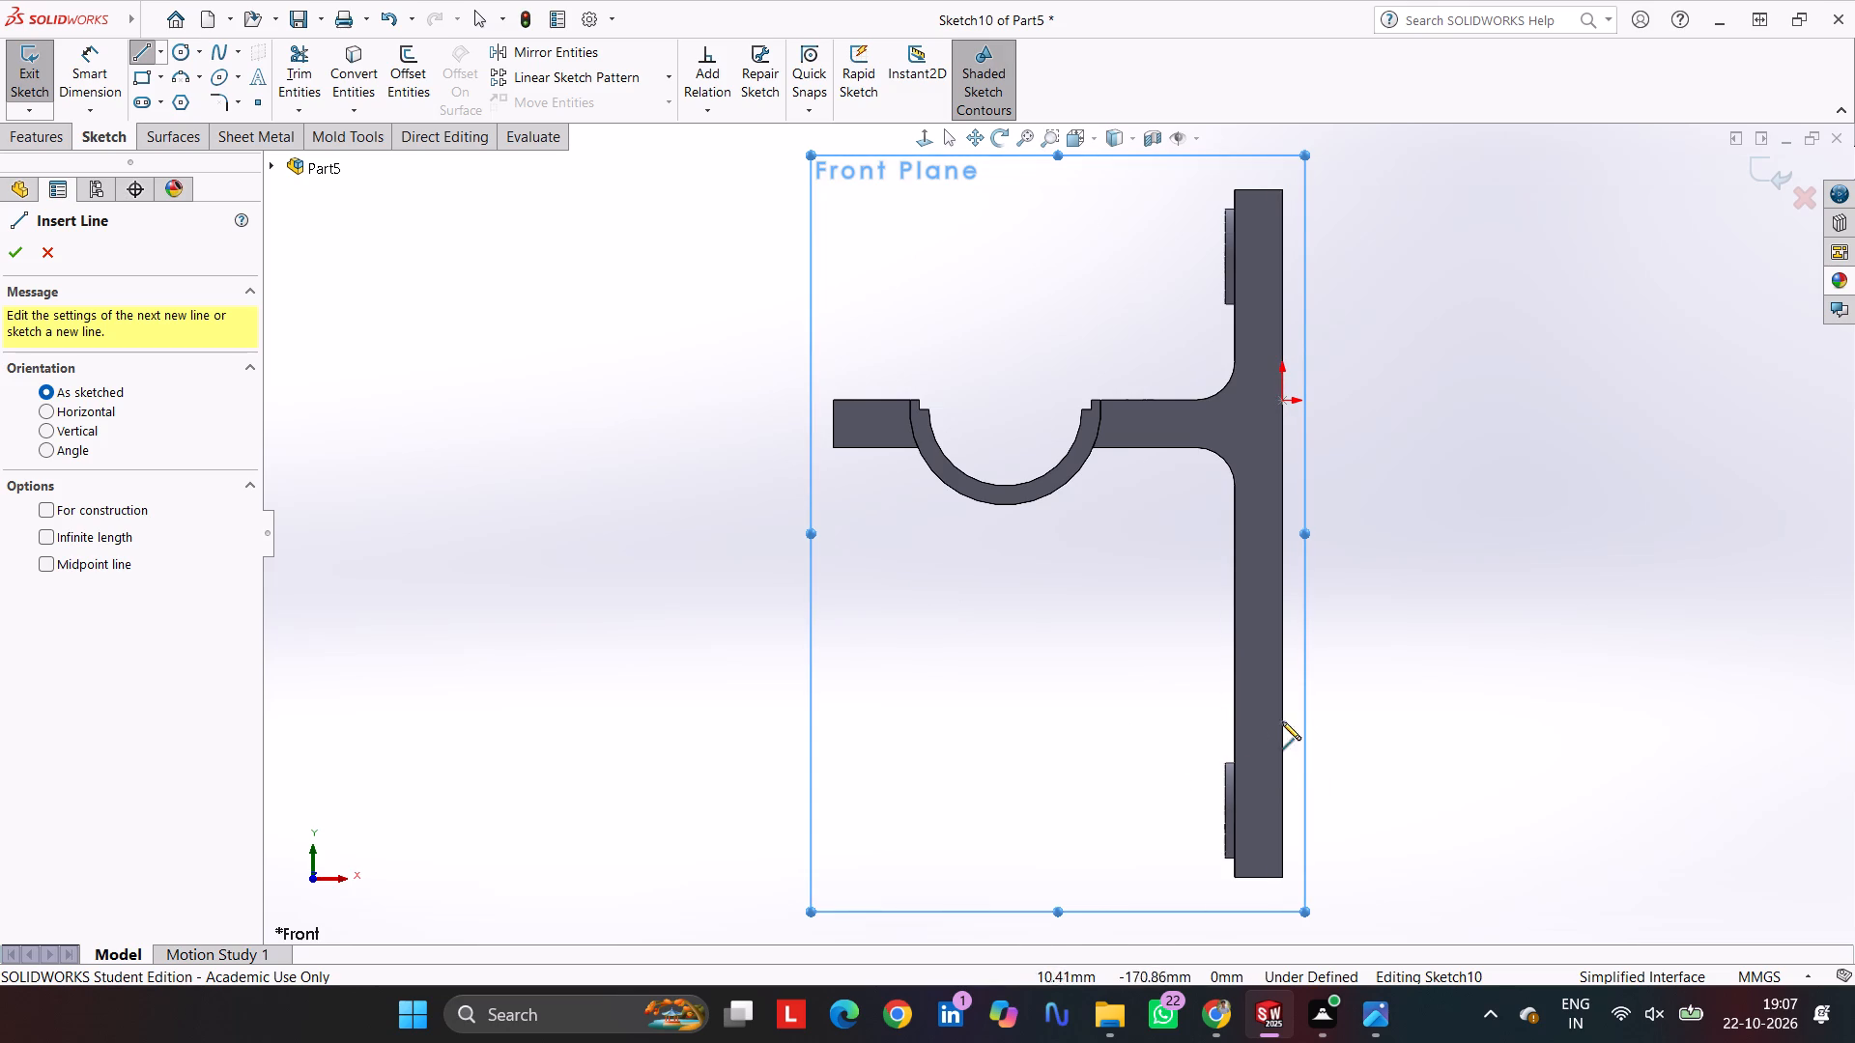
left_click(1234, 709)
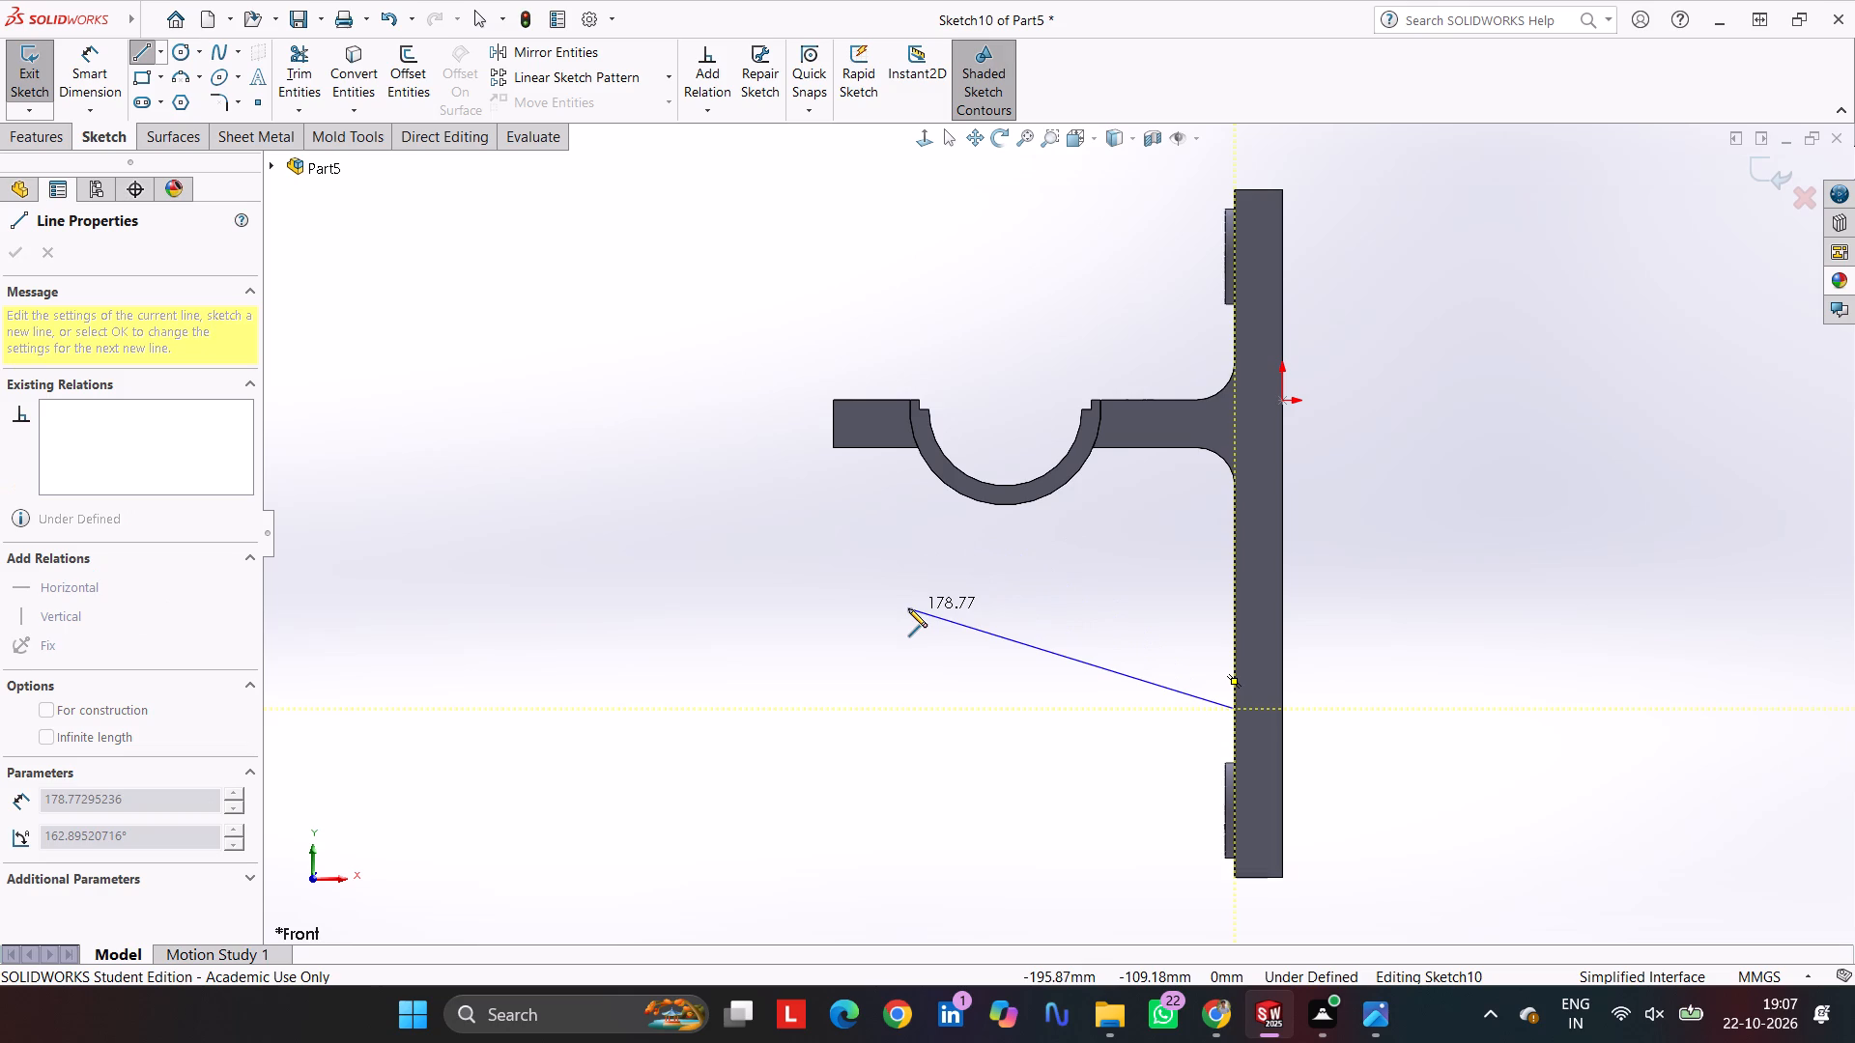
left_click(908, 608)
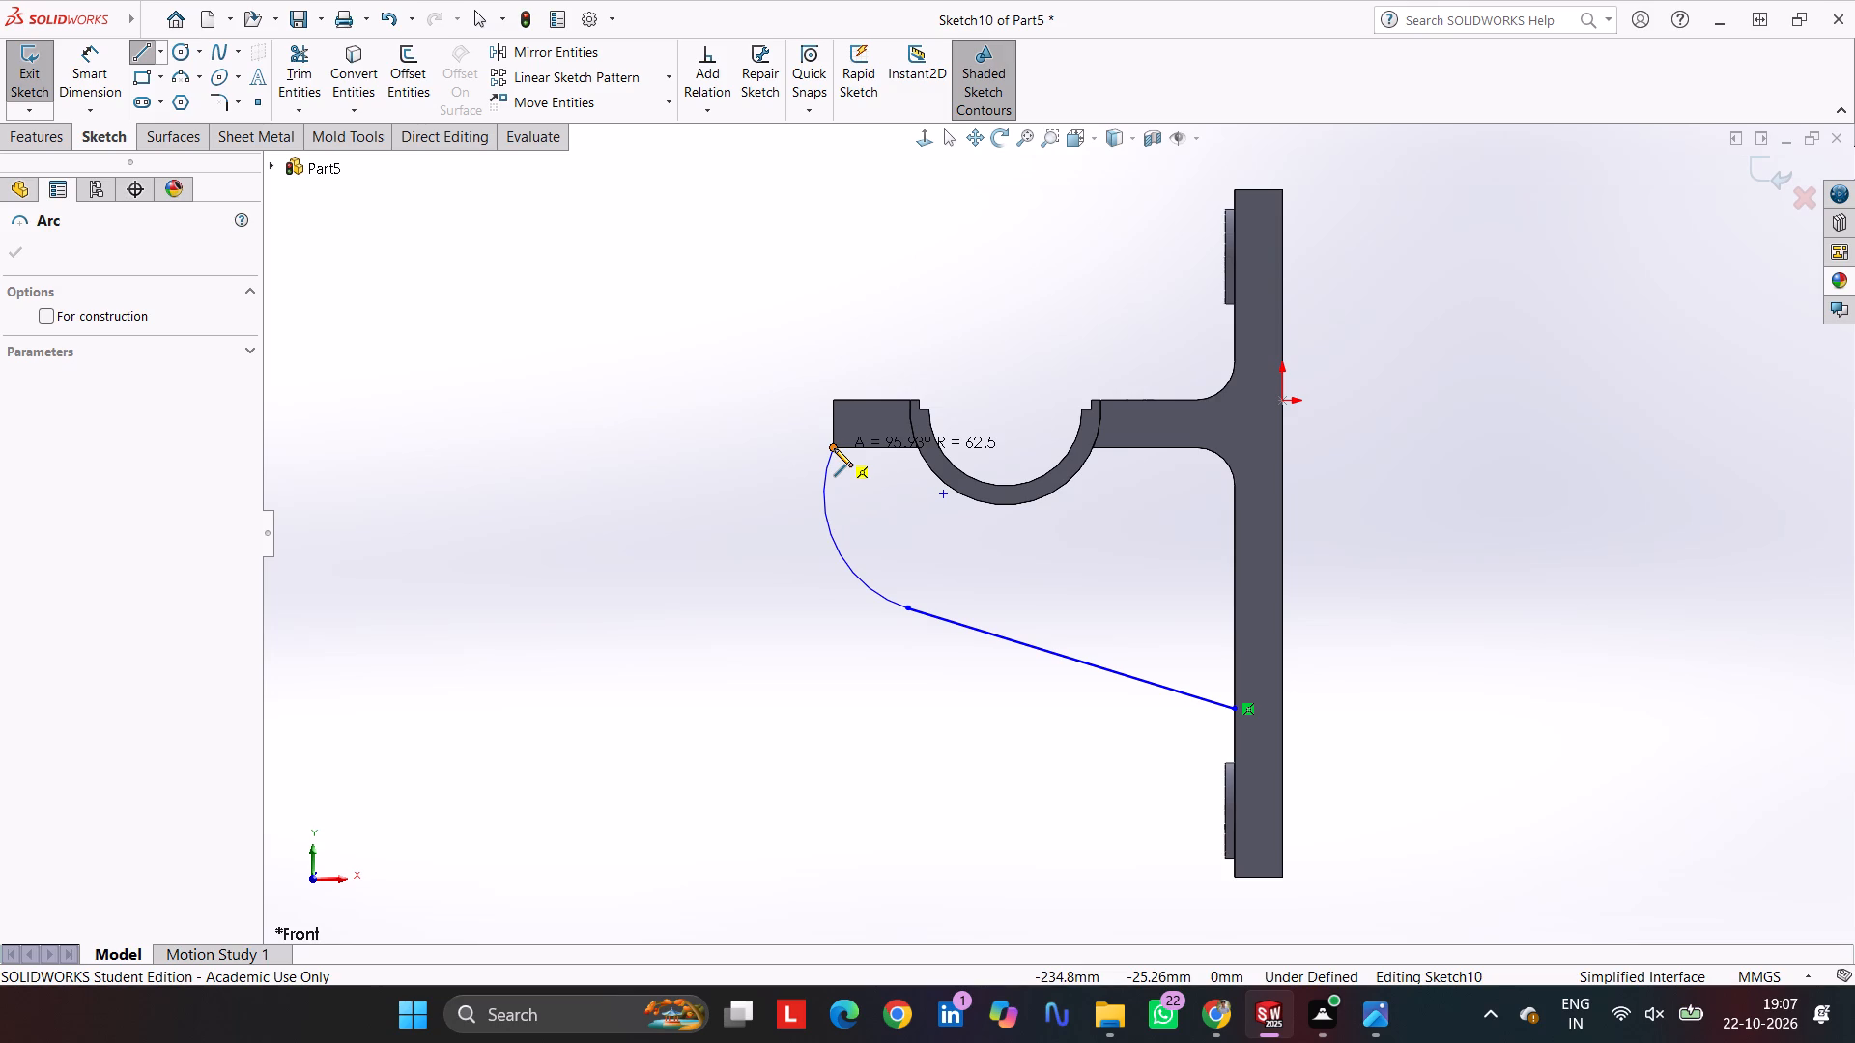
left_click(834, 448)
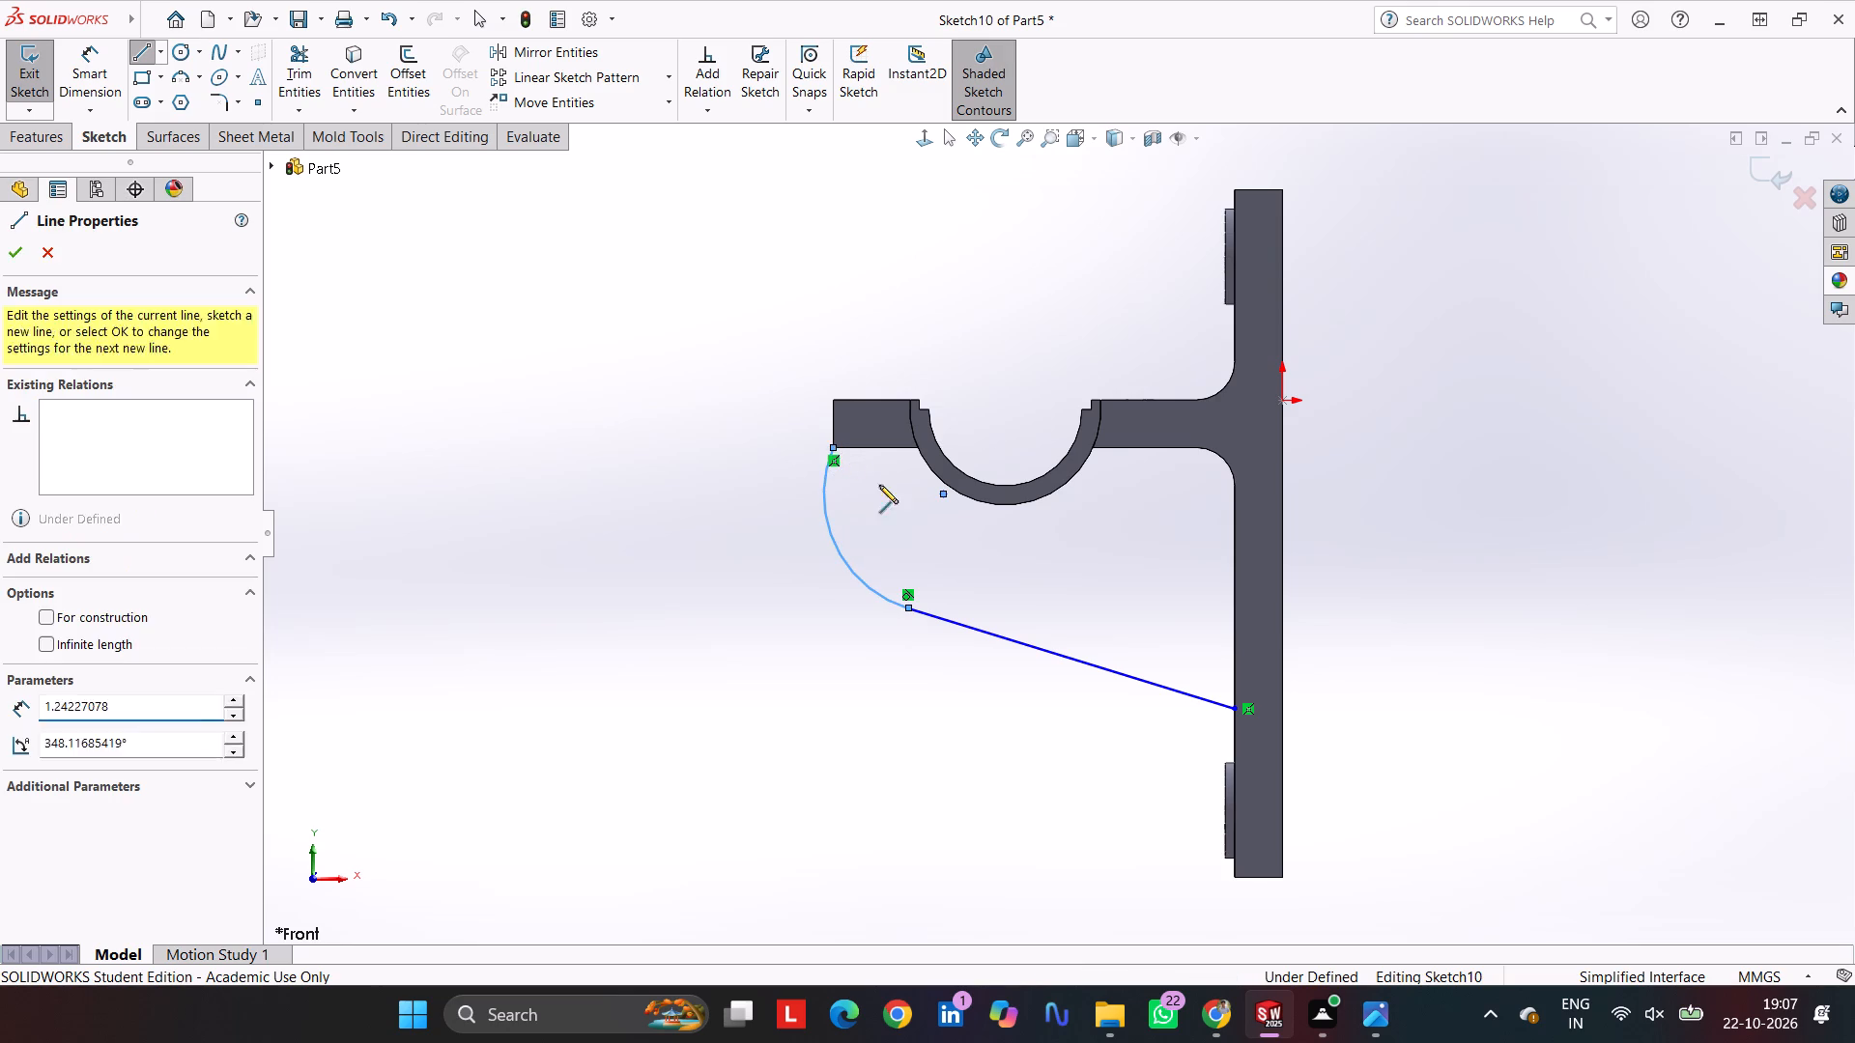
key("Escape")
Make the arc tangent to the arm's vertical end edge.
left_click(828, 480)
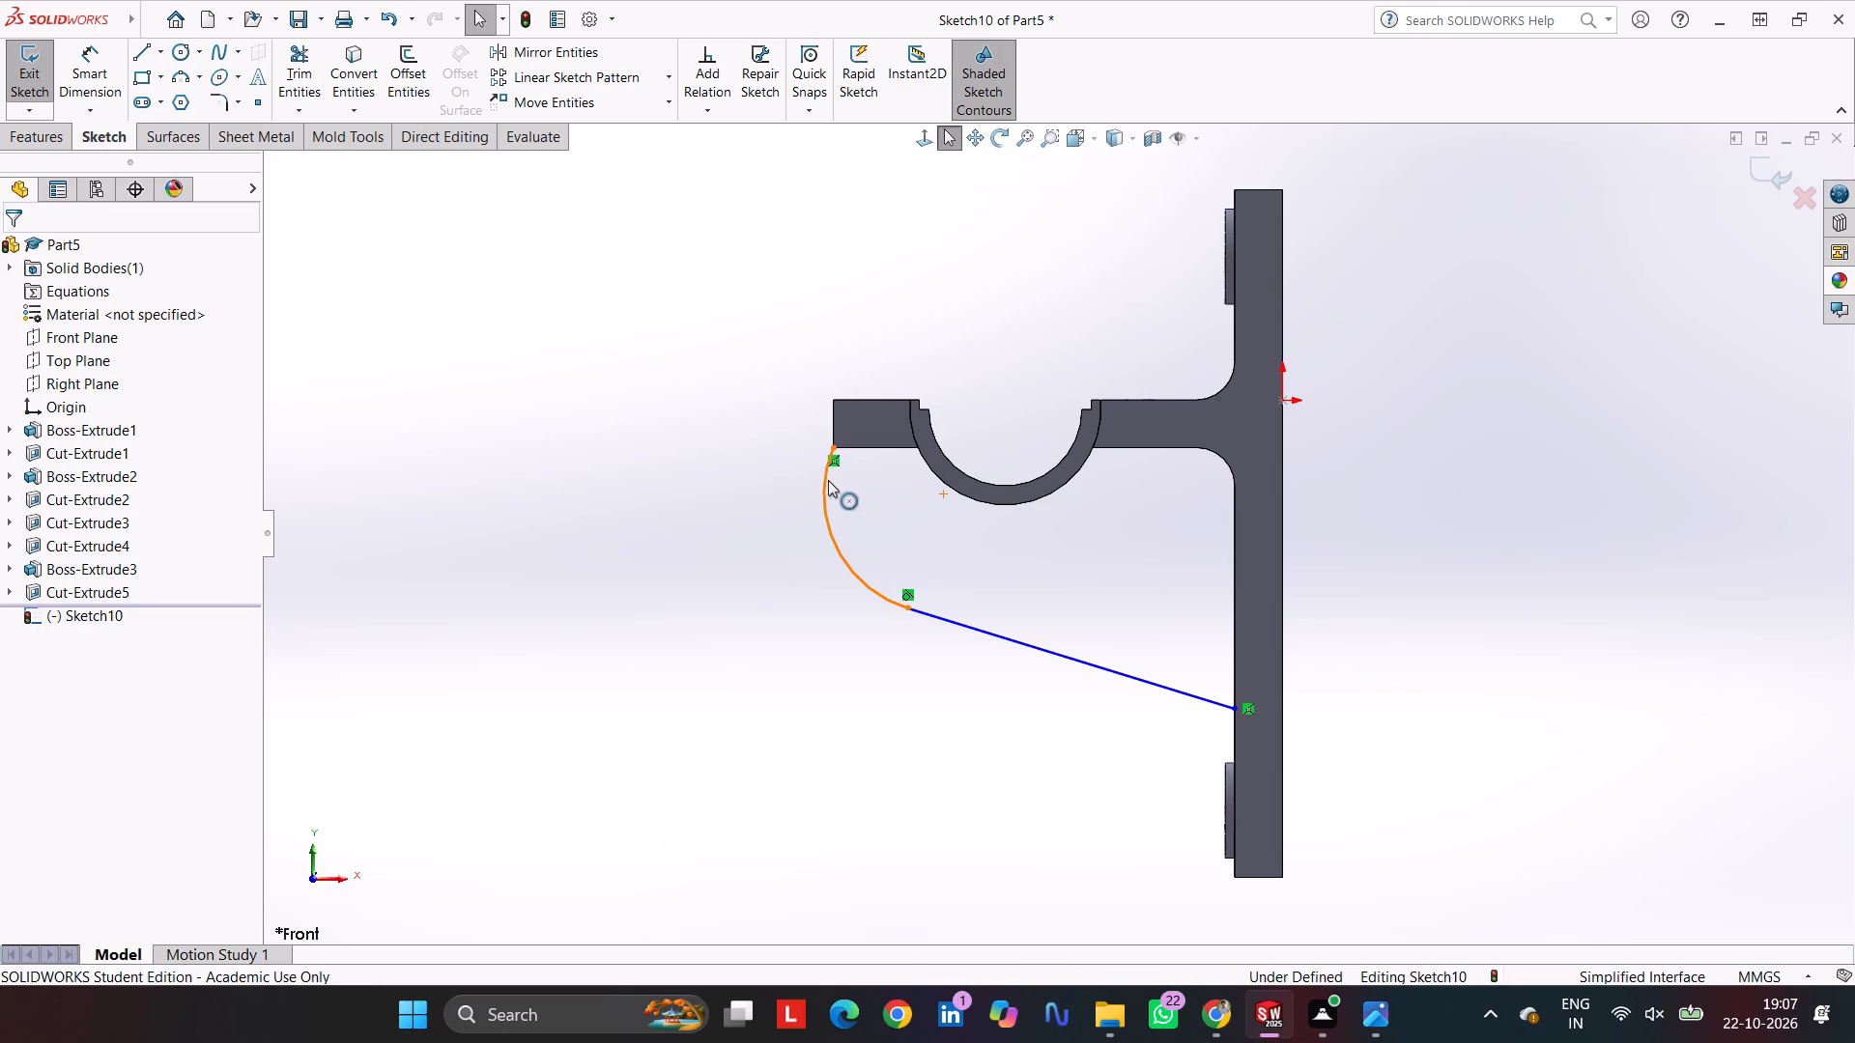
left_click(832, 428, "ctrl")
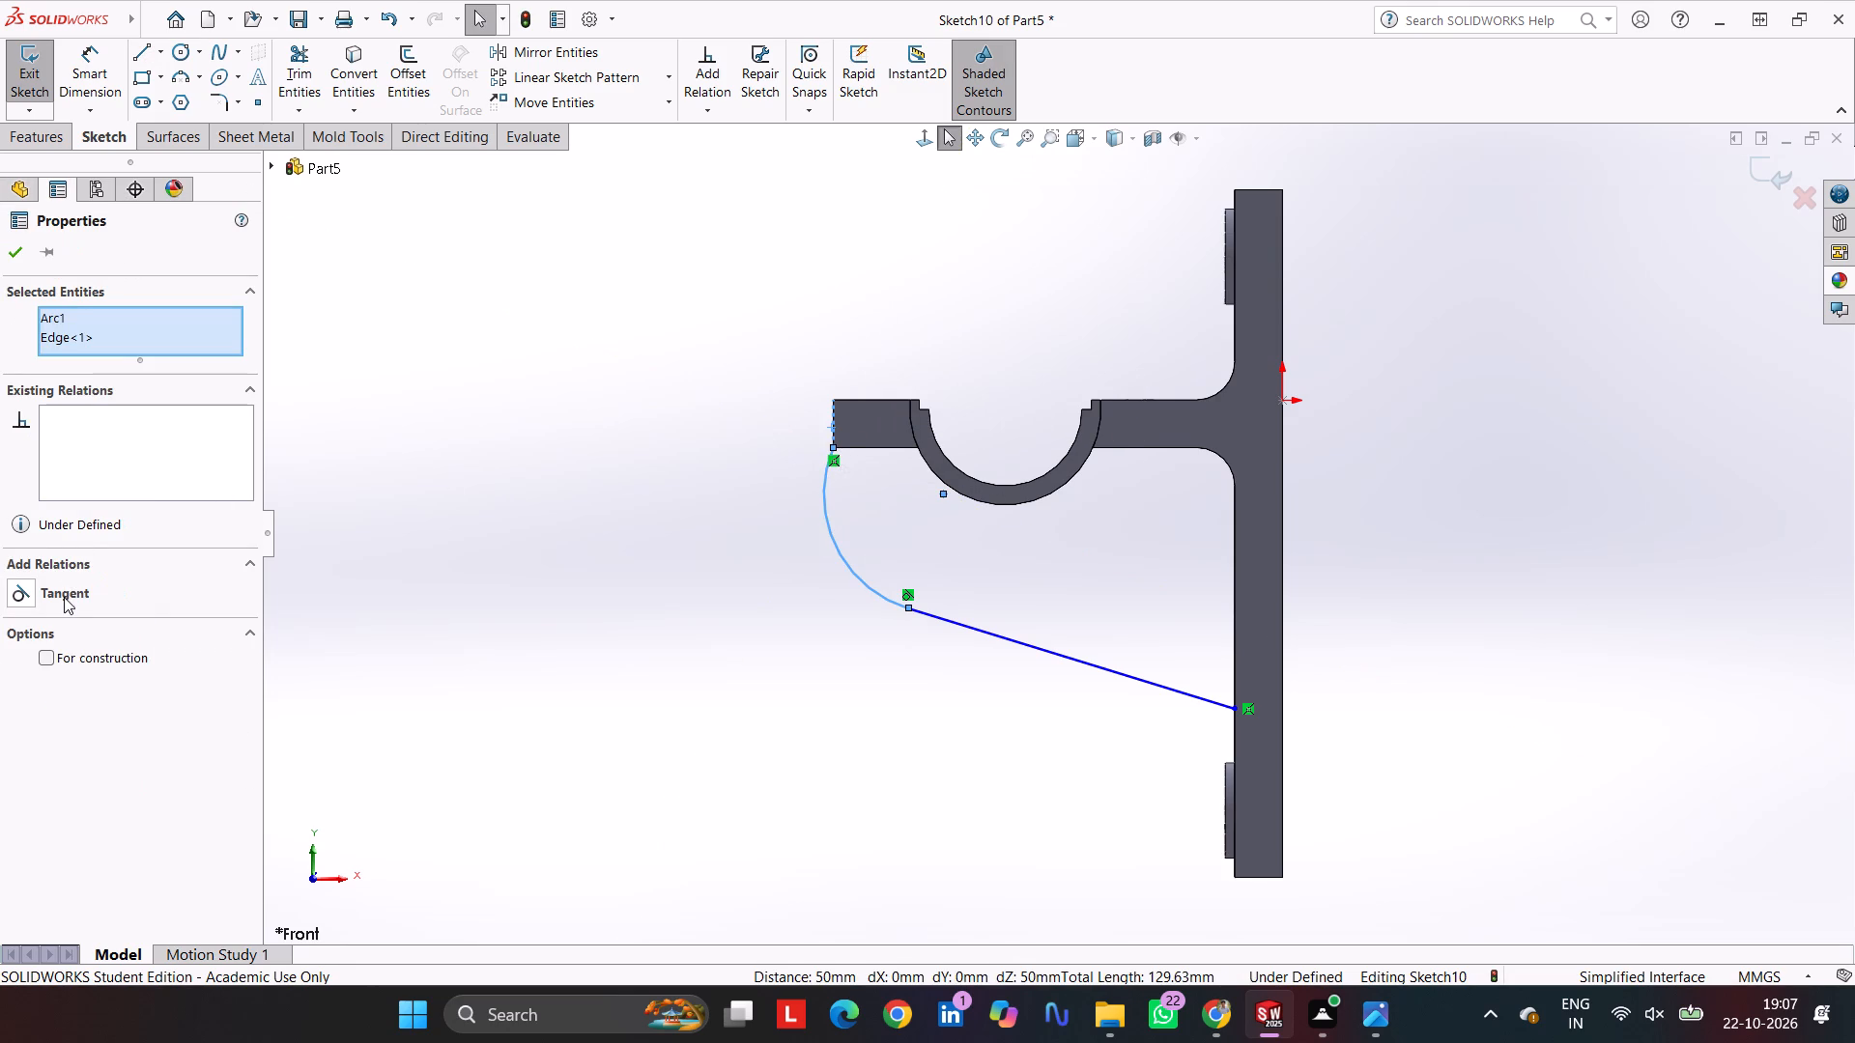
left_click(64, 597)
left_click(614, 486)
key("Escape")
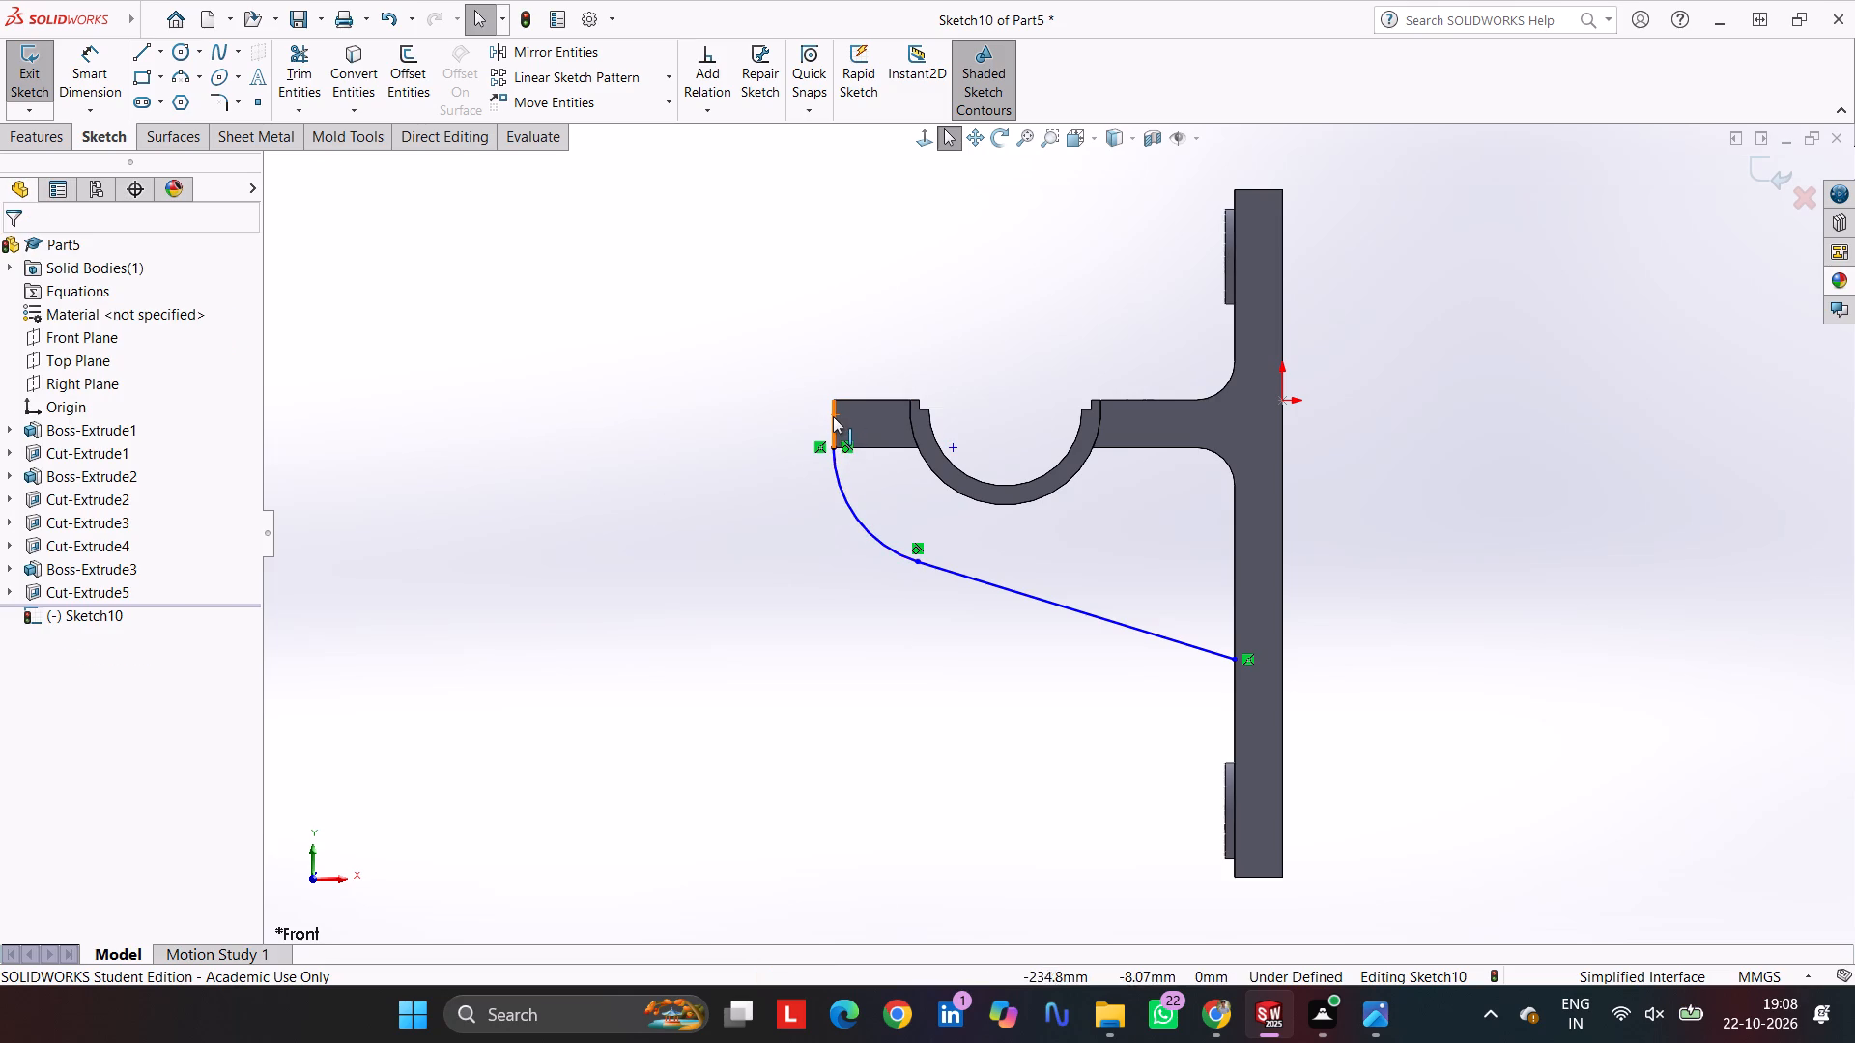
left_click(833, 416)
left_click(714, 594)
Dimension the arc below the arm with a radius of 90 mm.
scroll(894, 530, "down", 4)
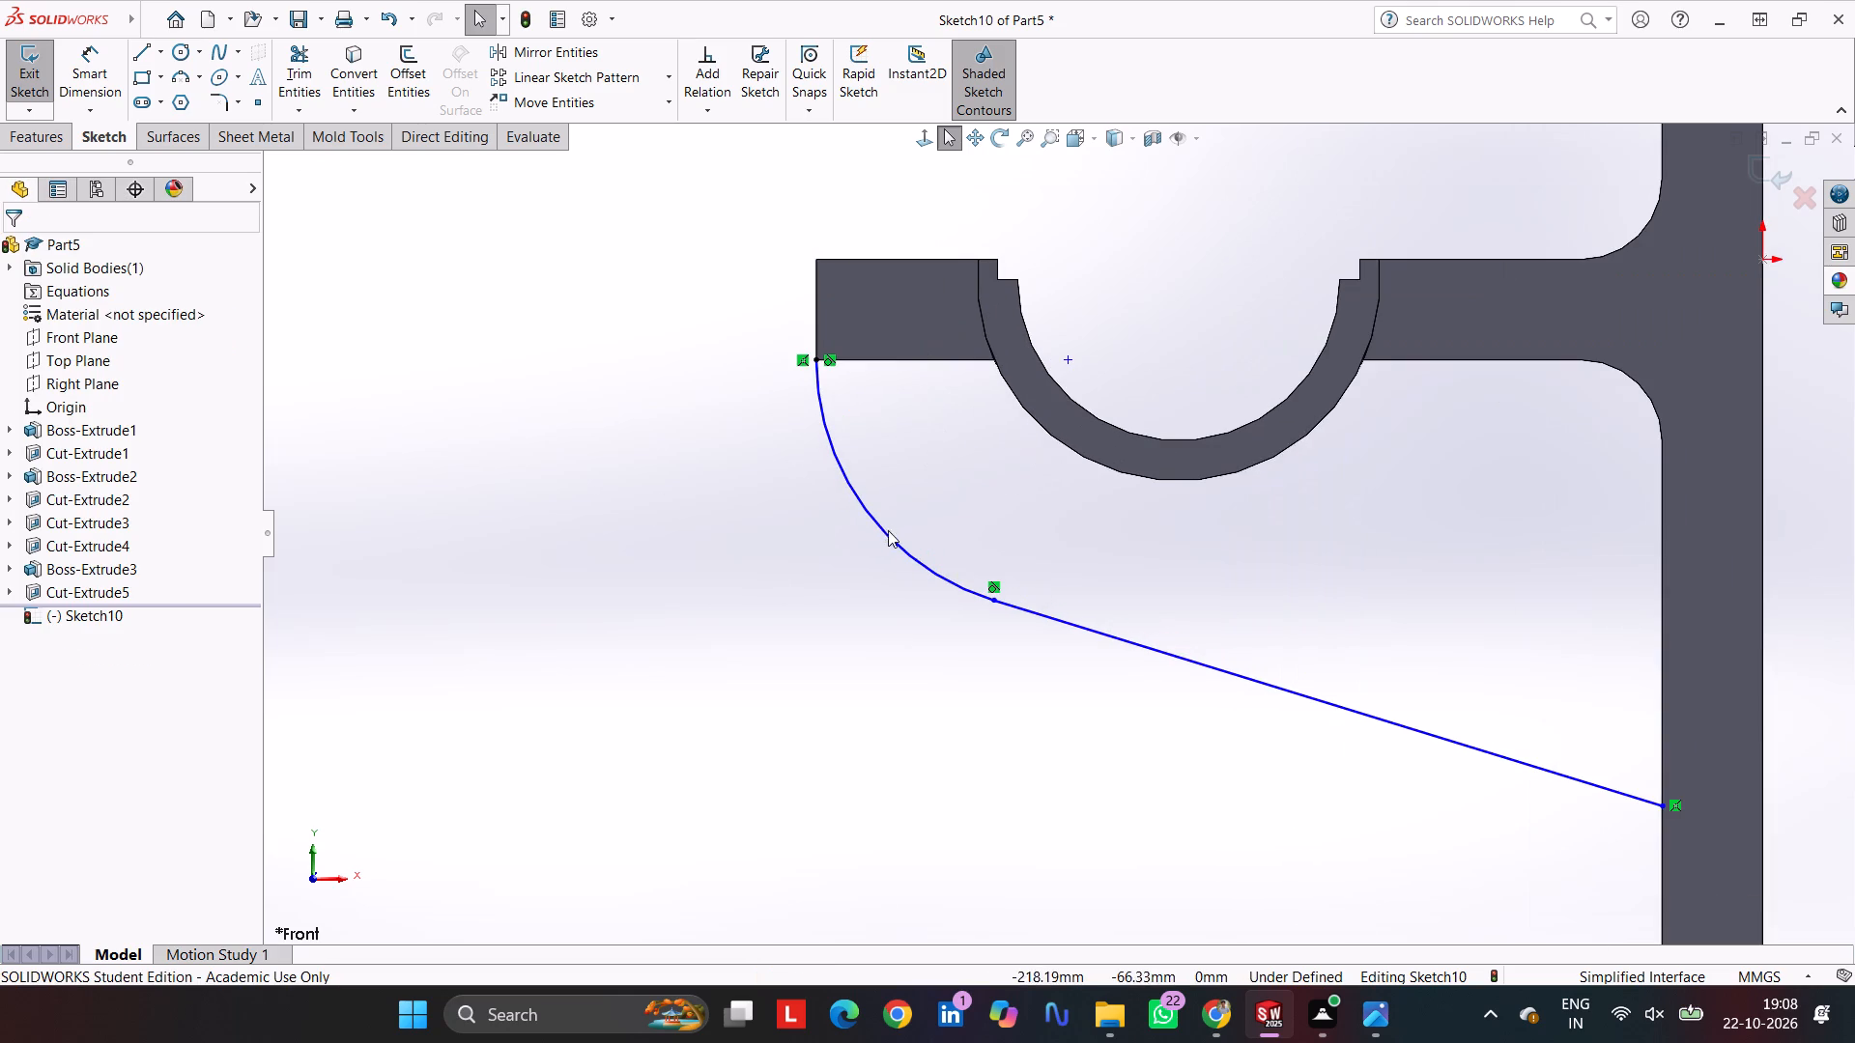
key("Escape")
scroll(1013, 647, "up", 2)
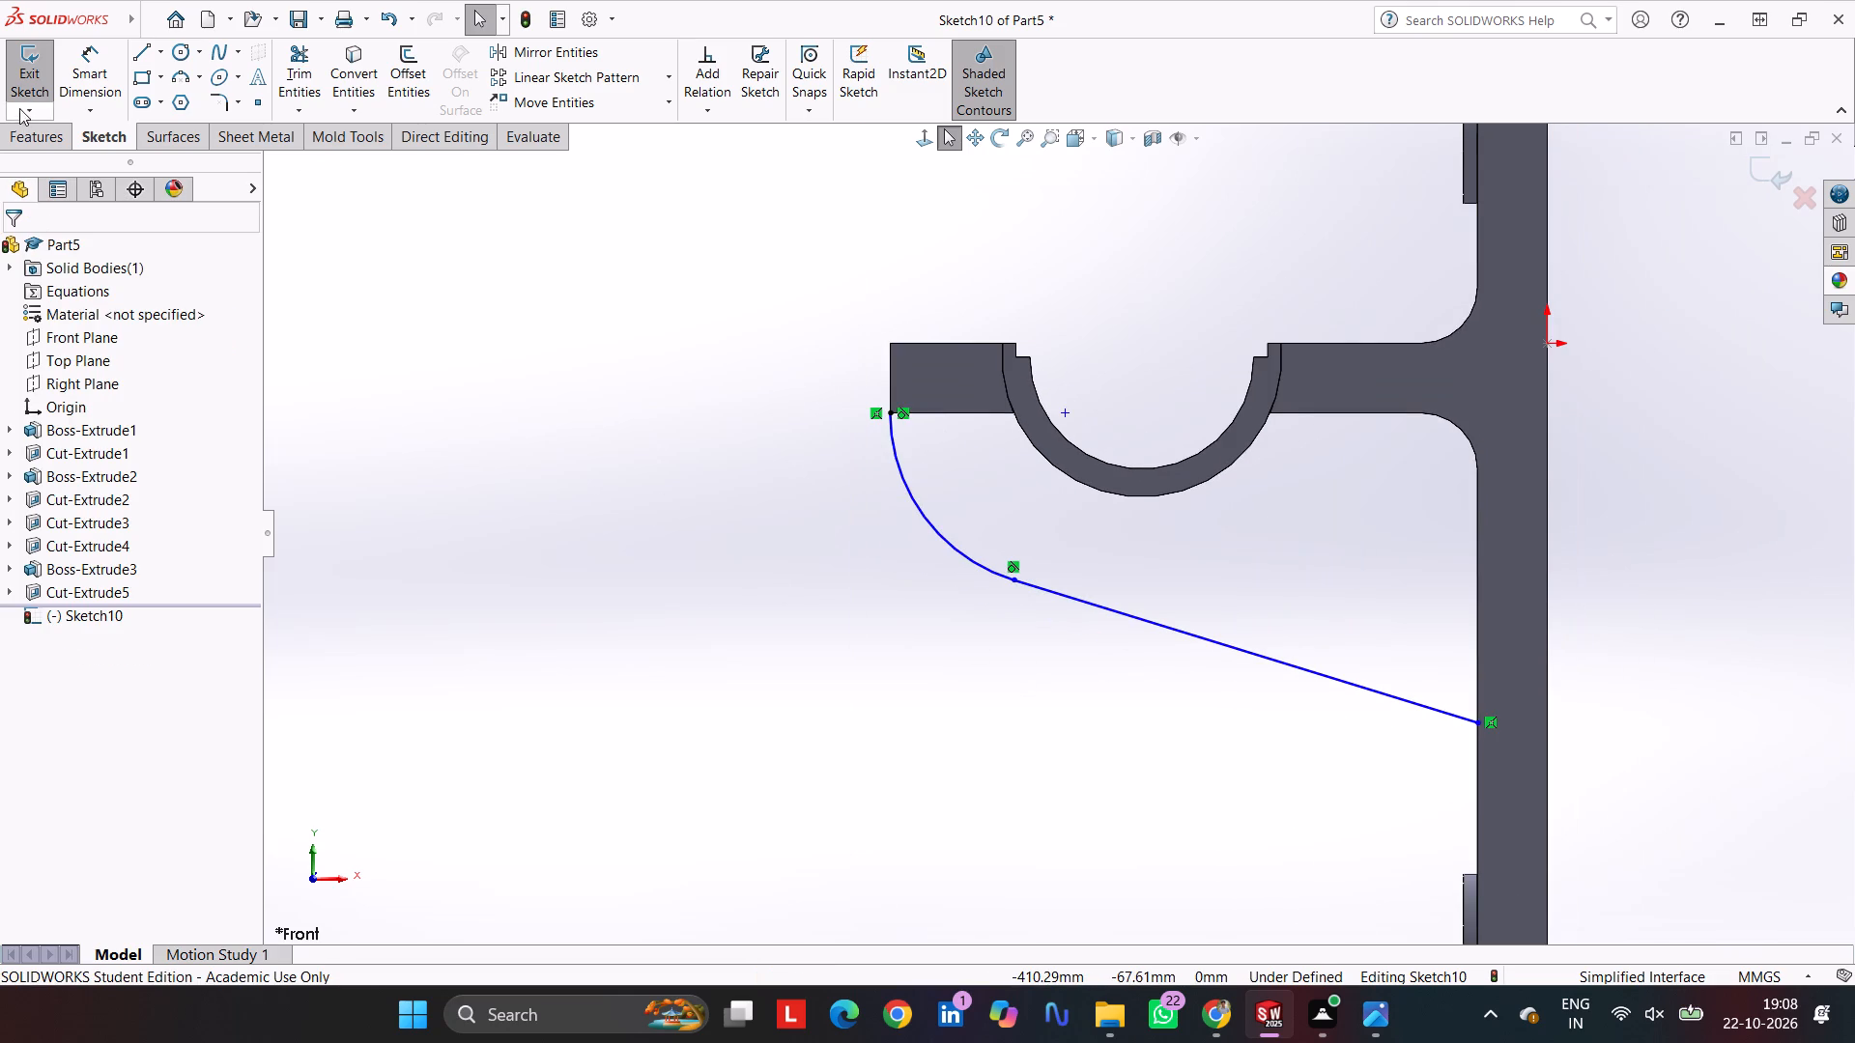
left_click(81, 60)
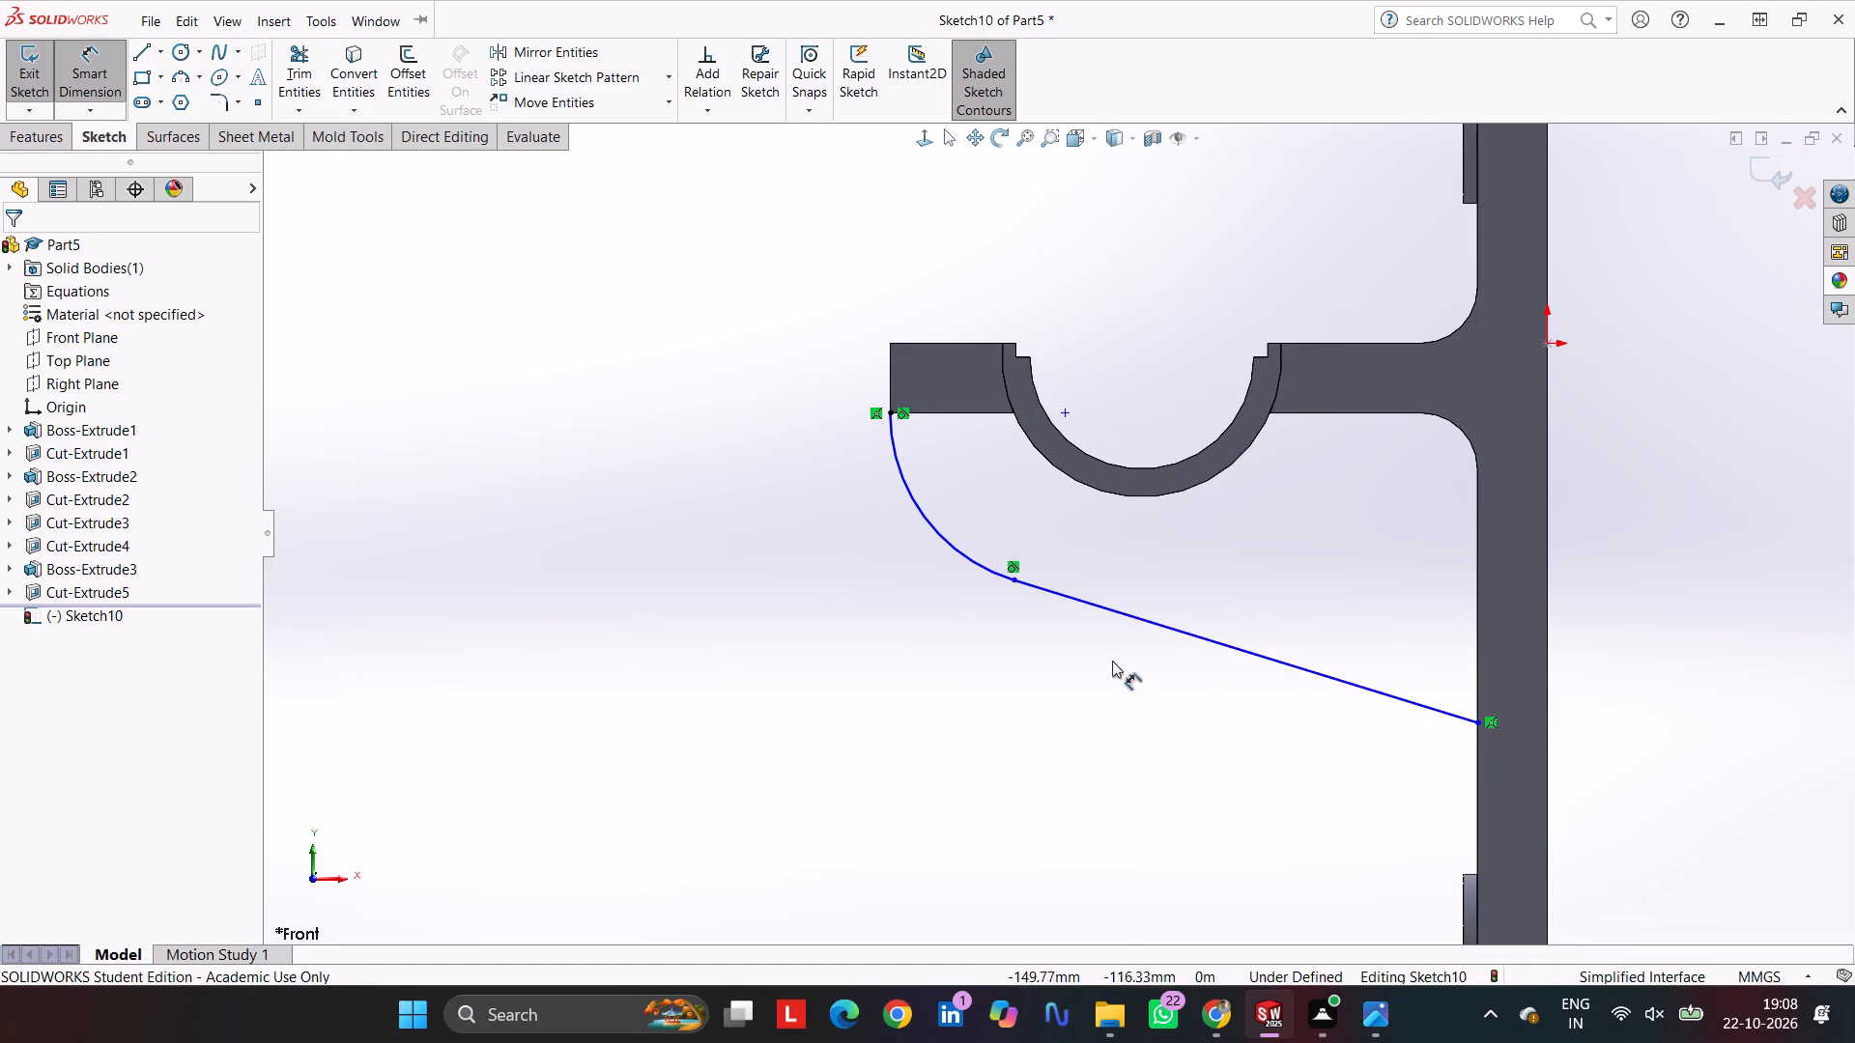
left_click(942, 543)
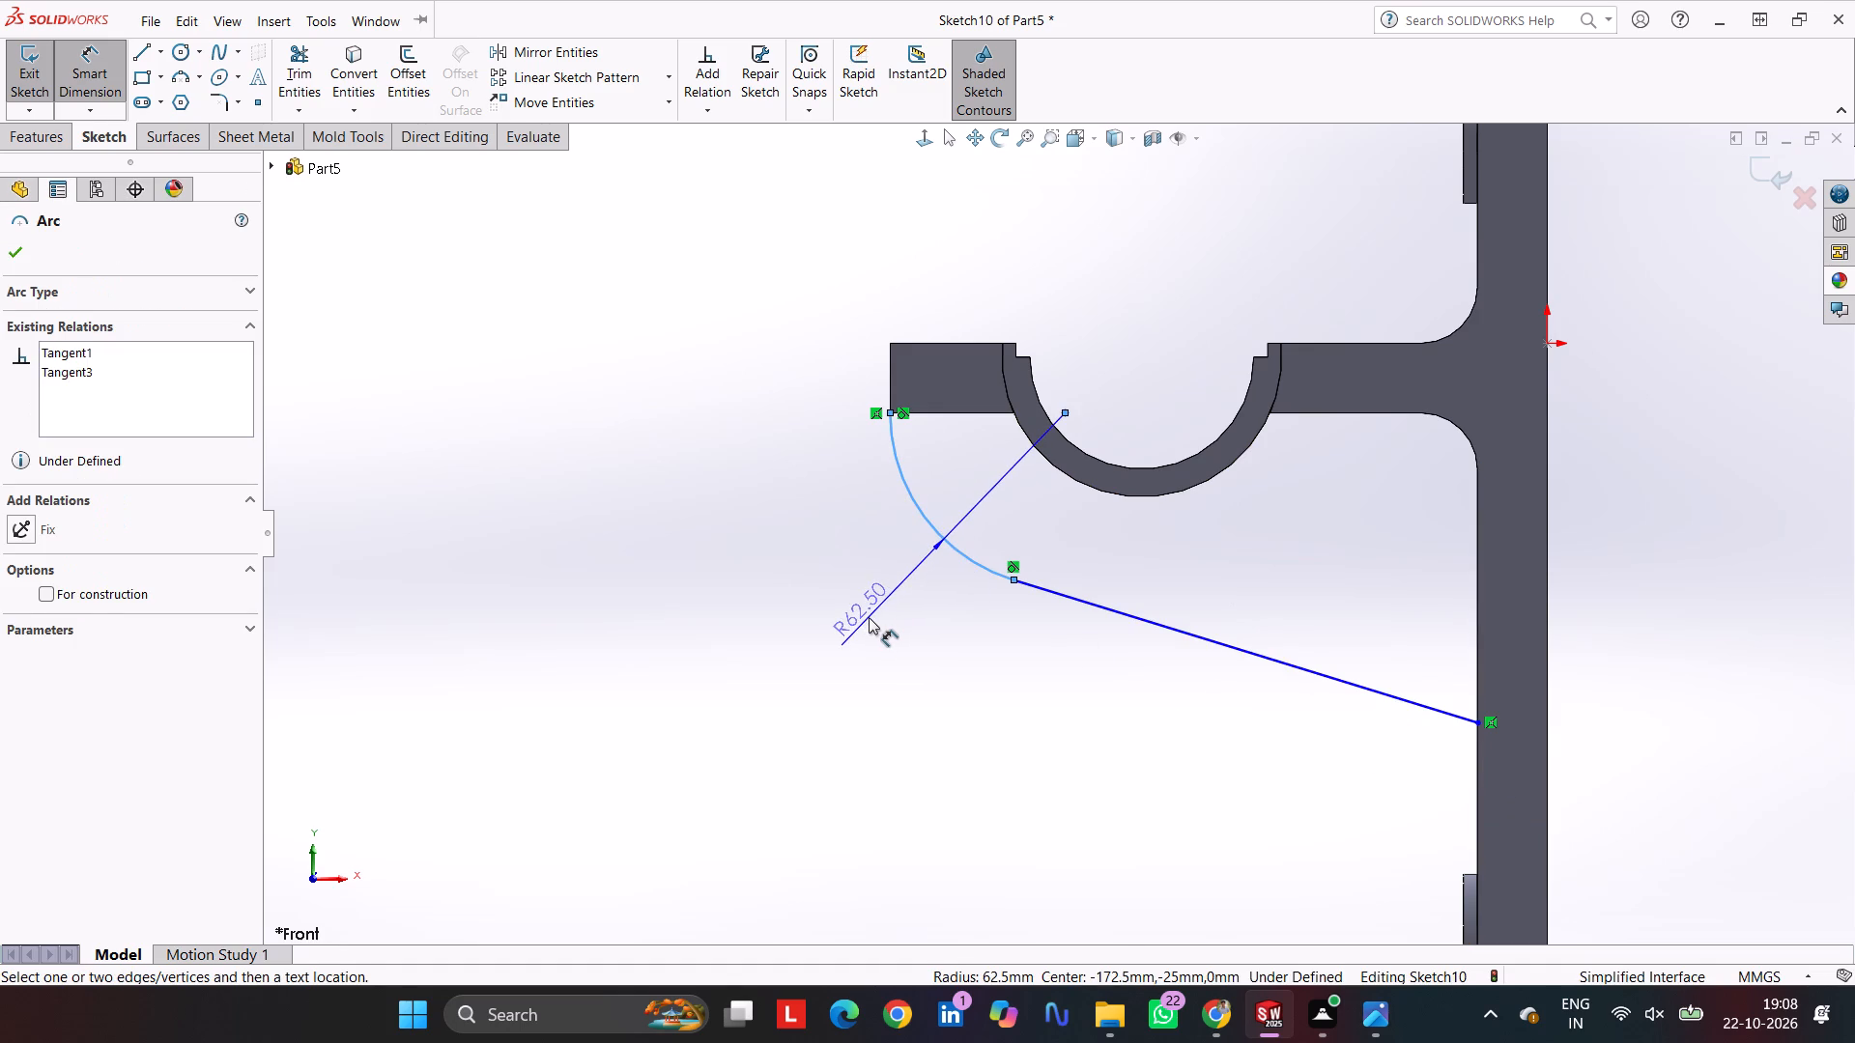
left_click(869, 617)
type("90")
key("Return")
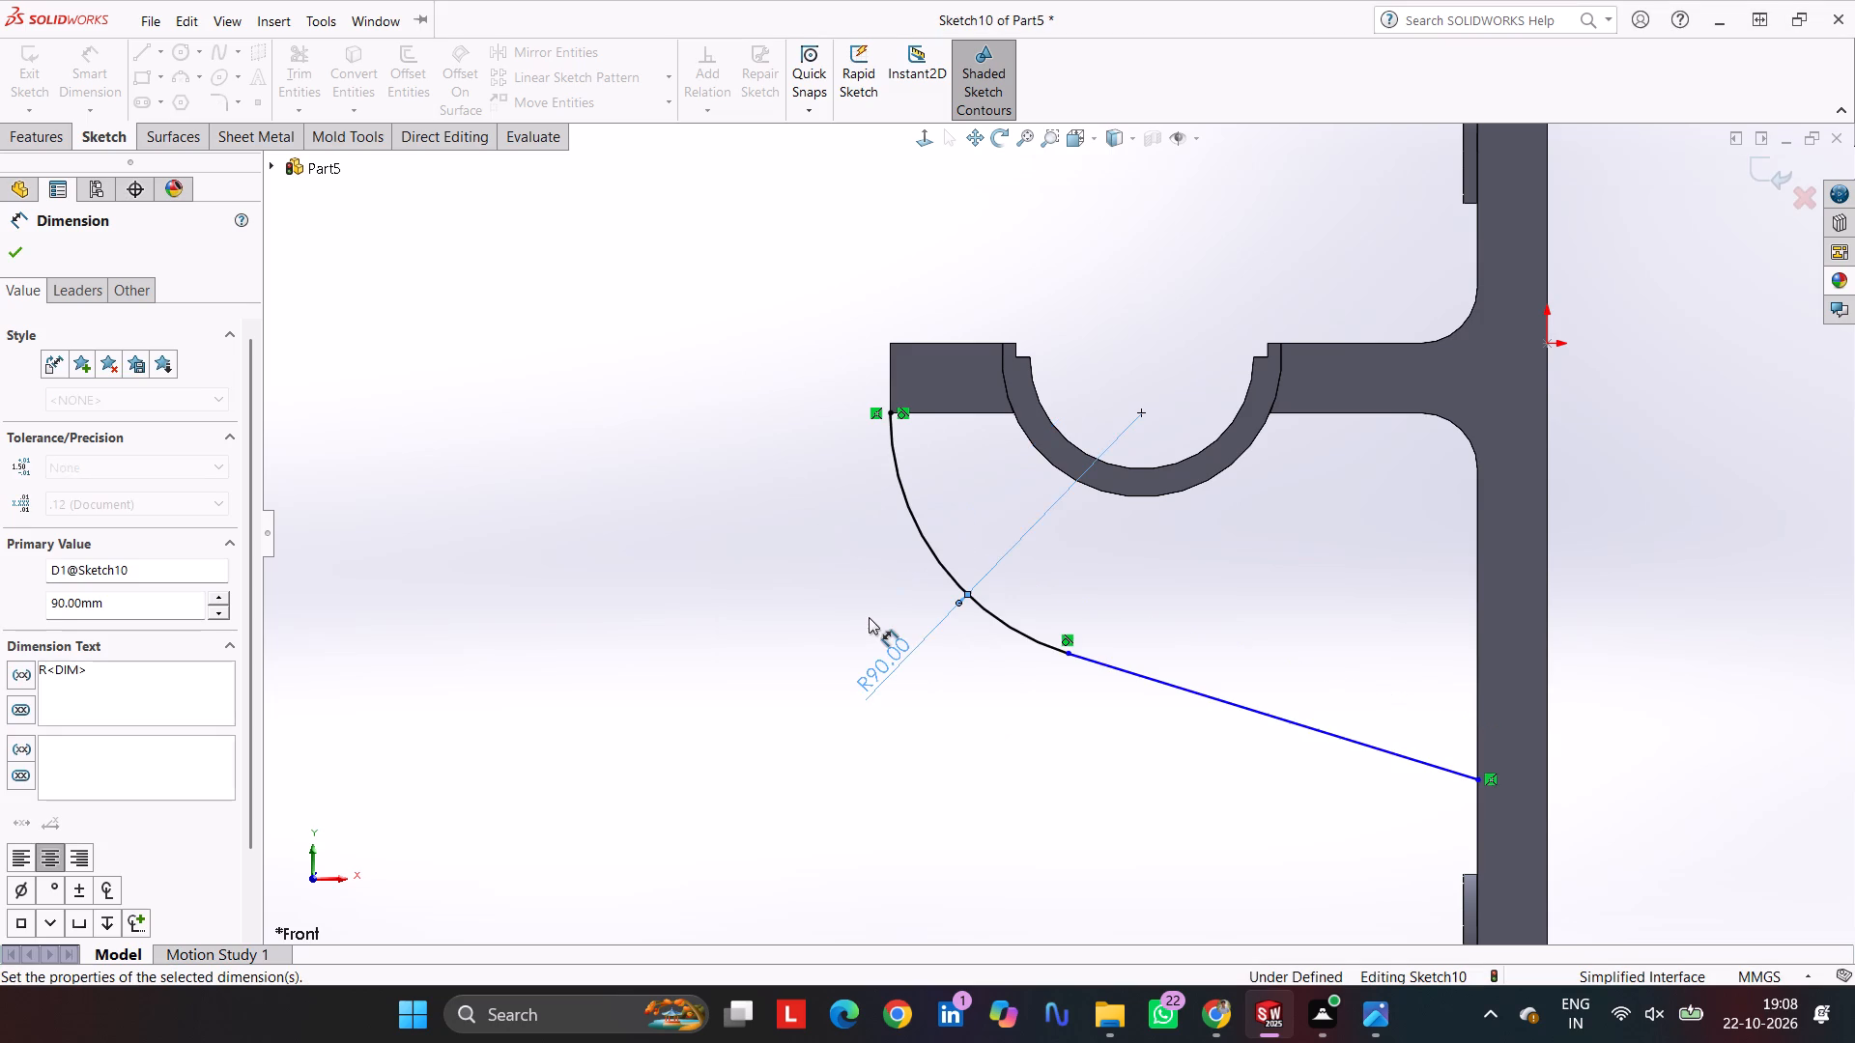
Set the angle between the sloped line and the column's inner edge to 110 degrees.
scroll(1153, 668, "up", 1)
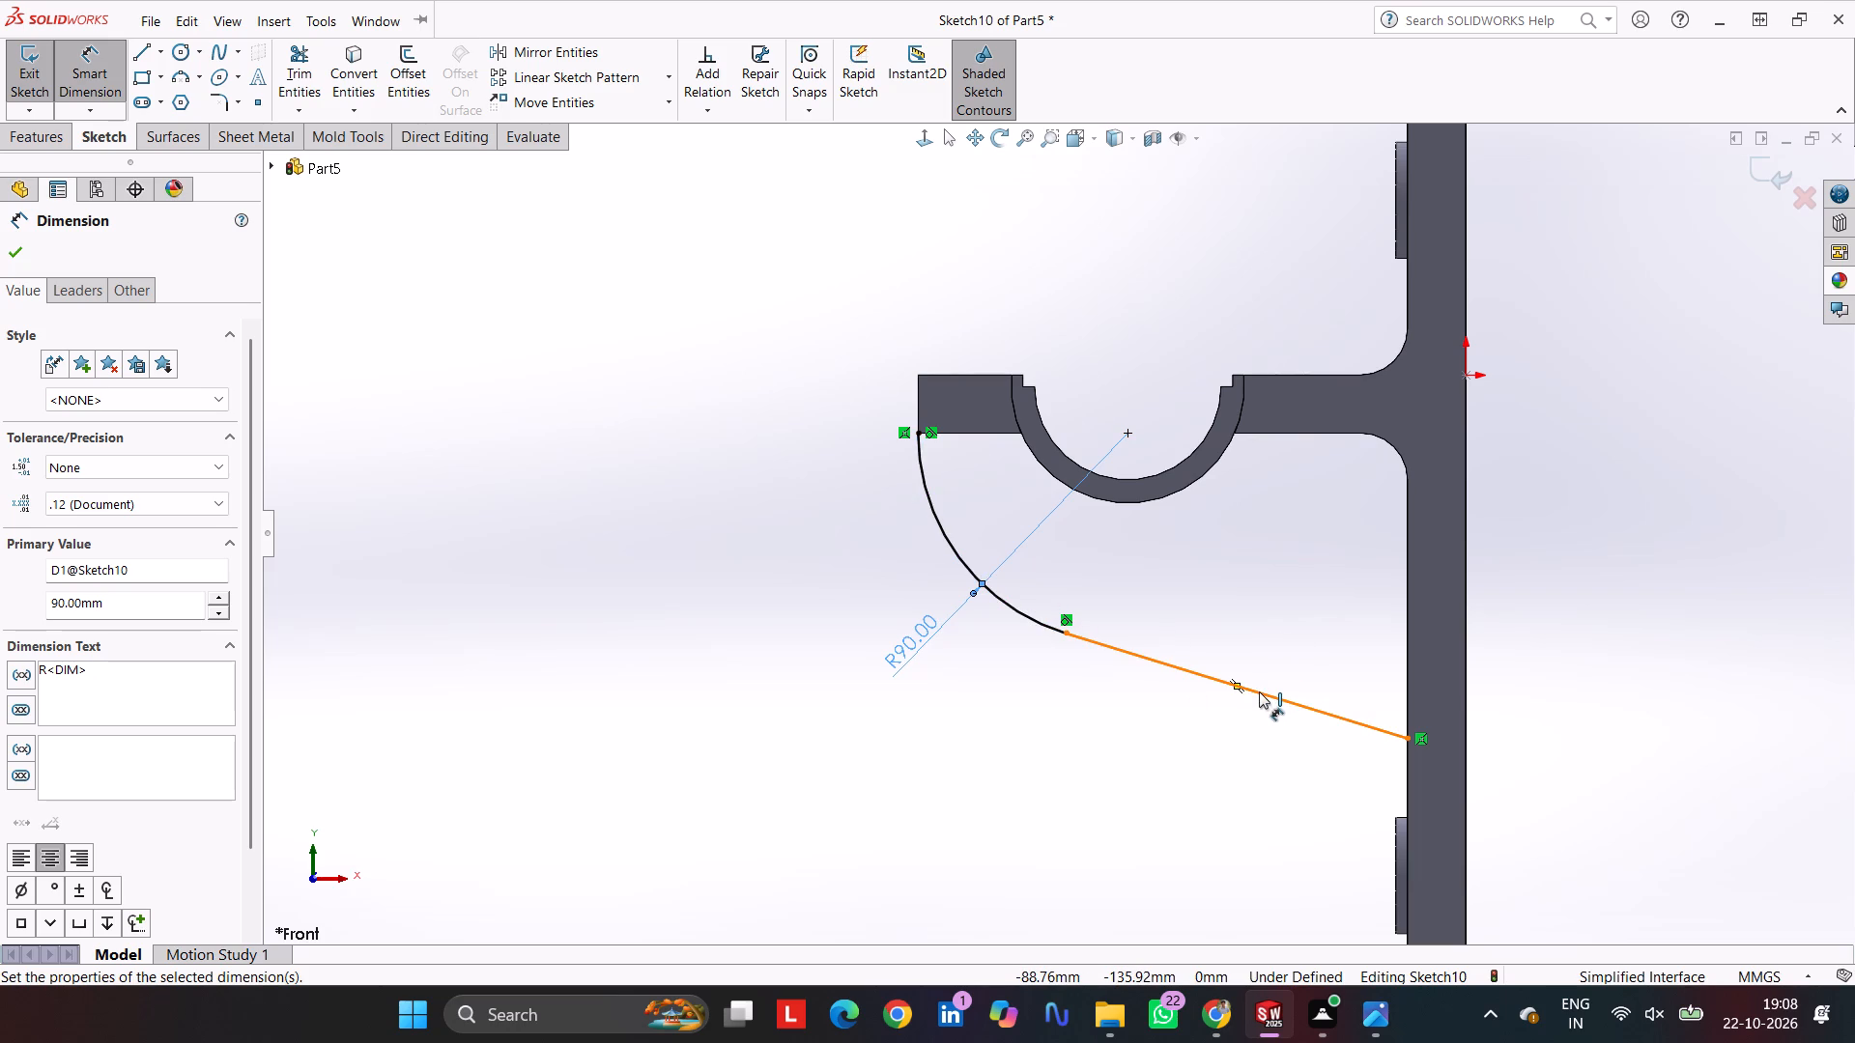
left_click(1326, 713)
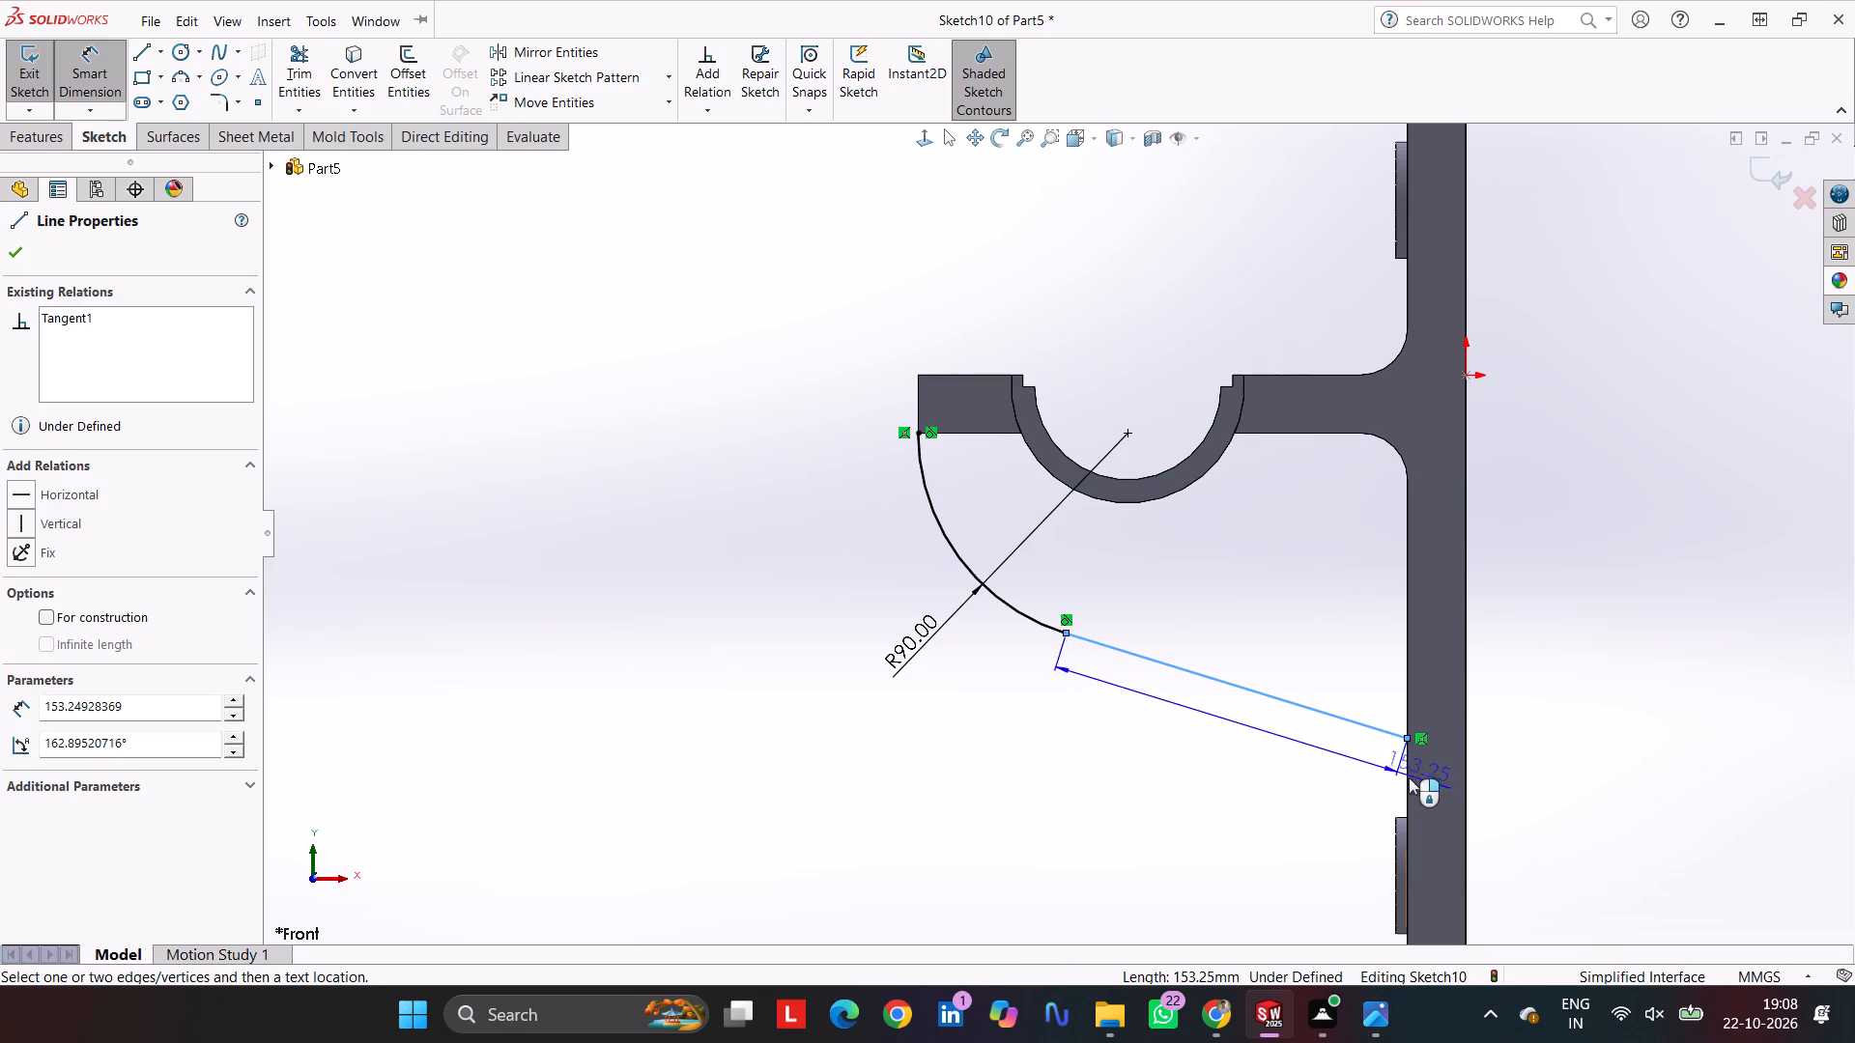
left_click(1408, 783)
left_click(1255, 834)
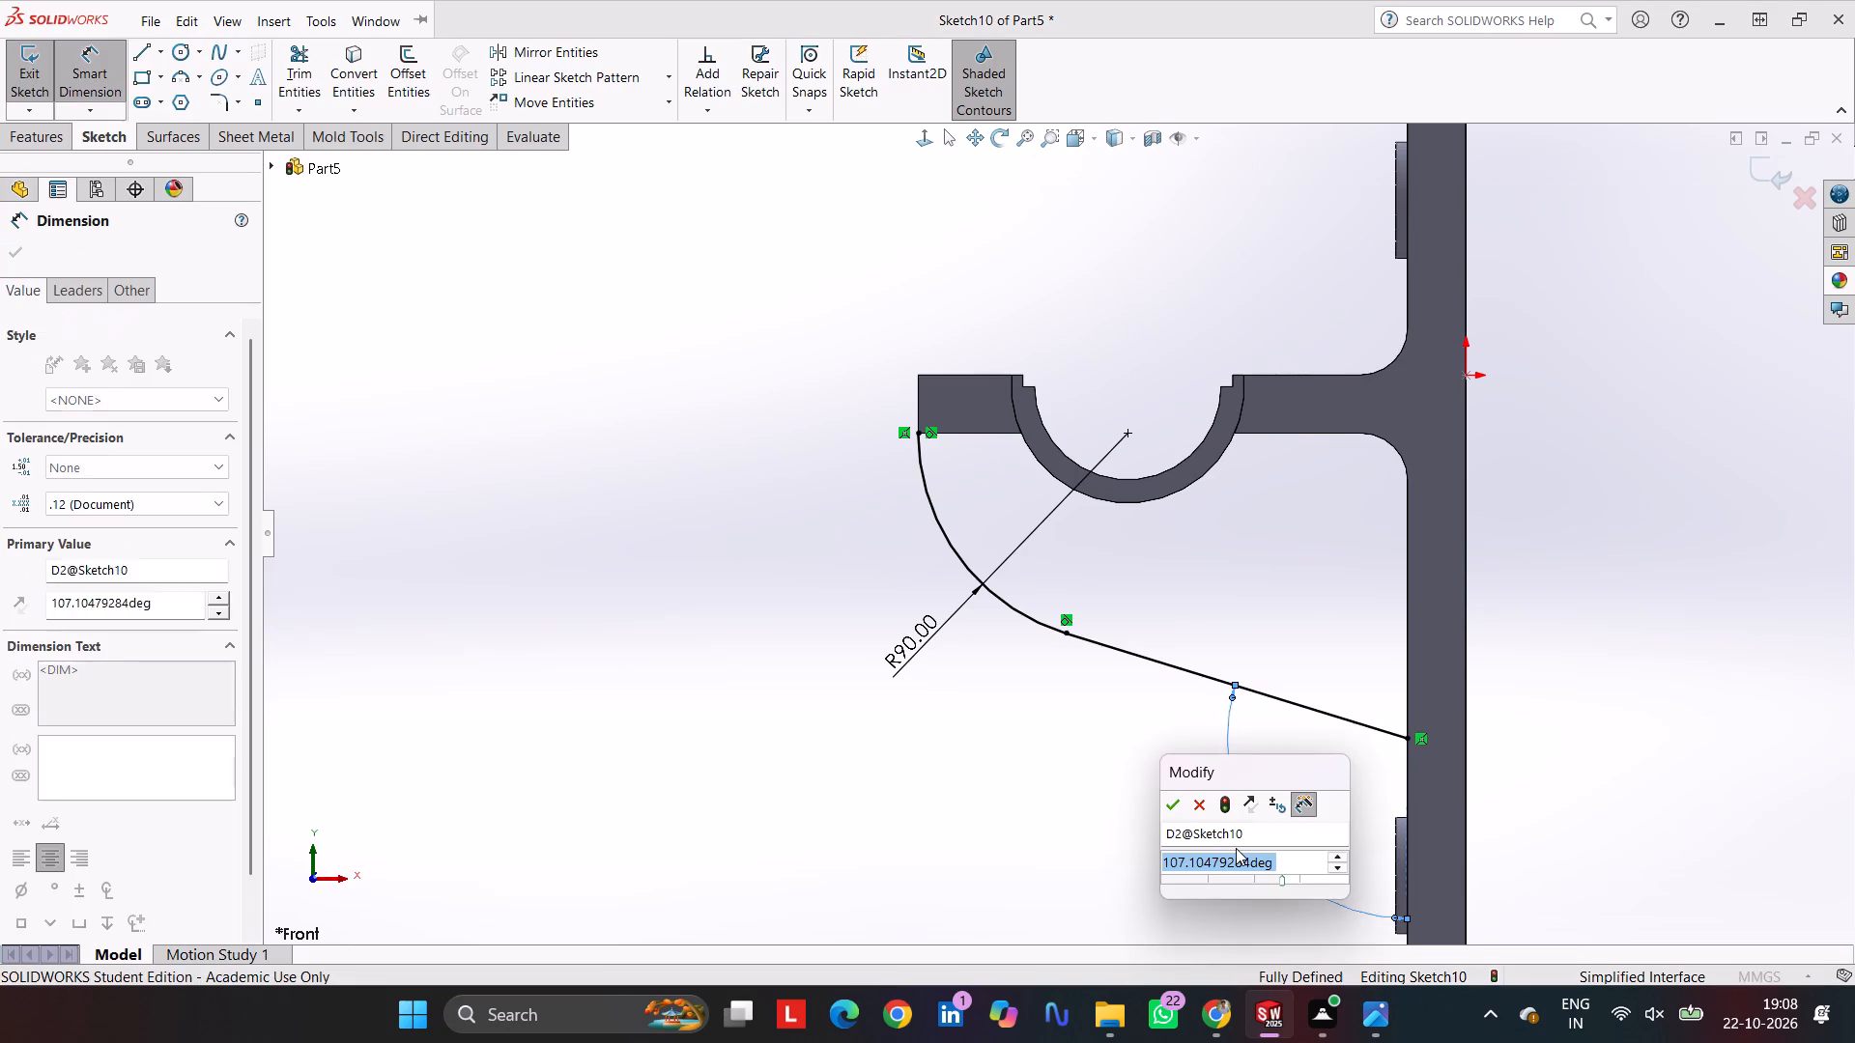
type("110")
key("Return")
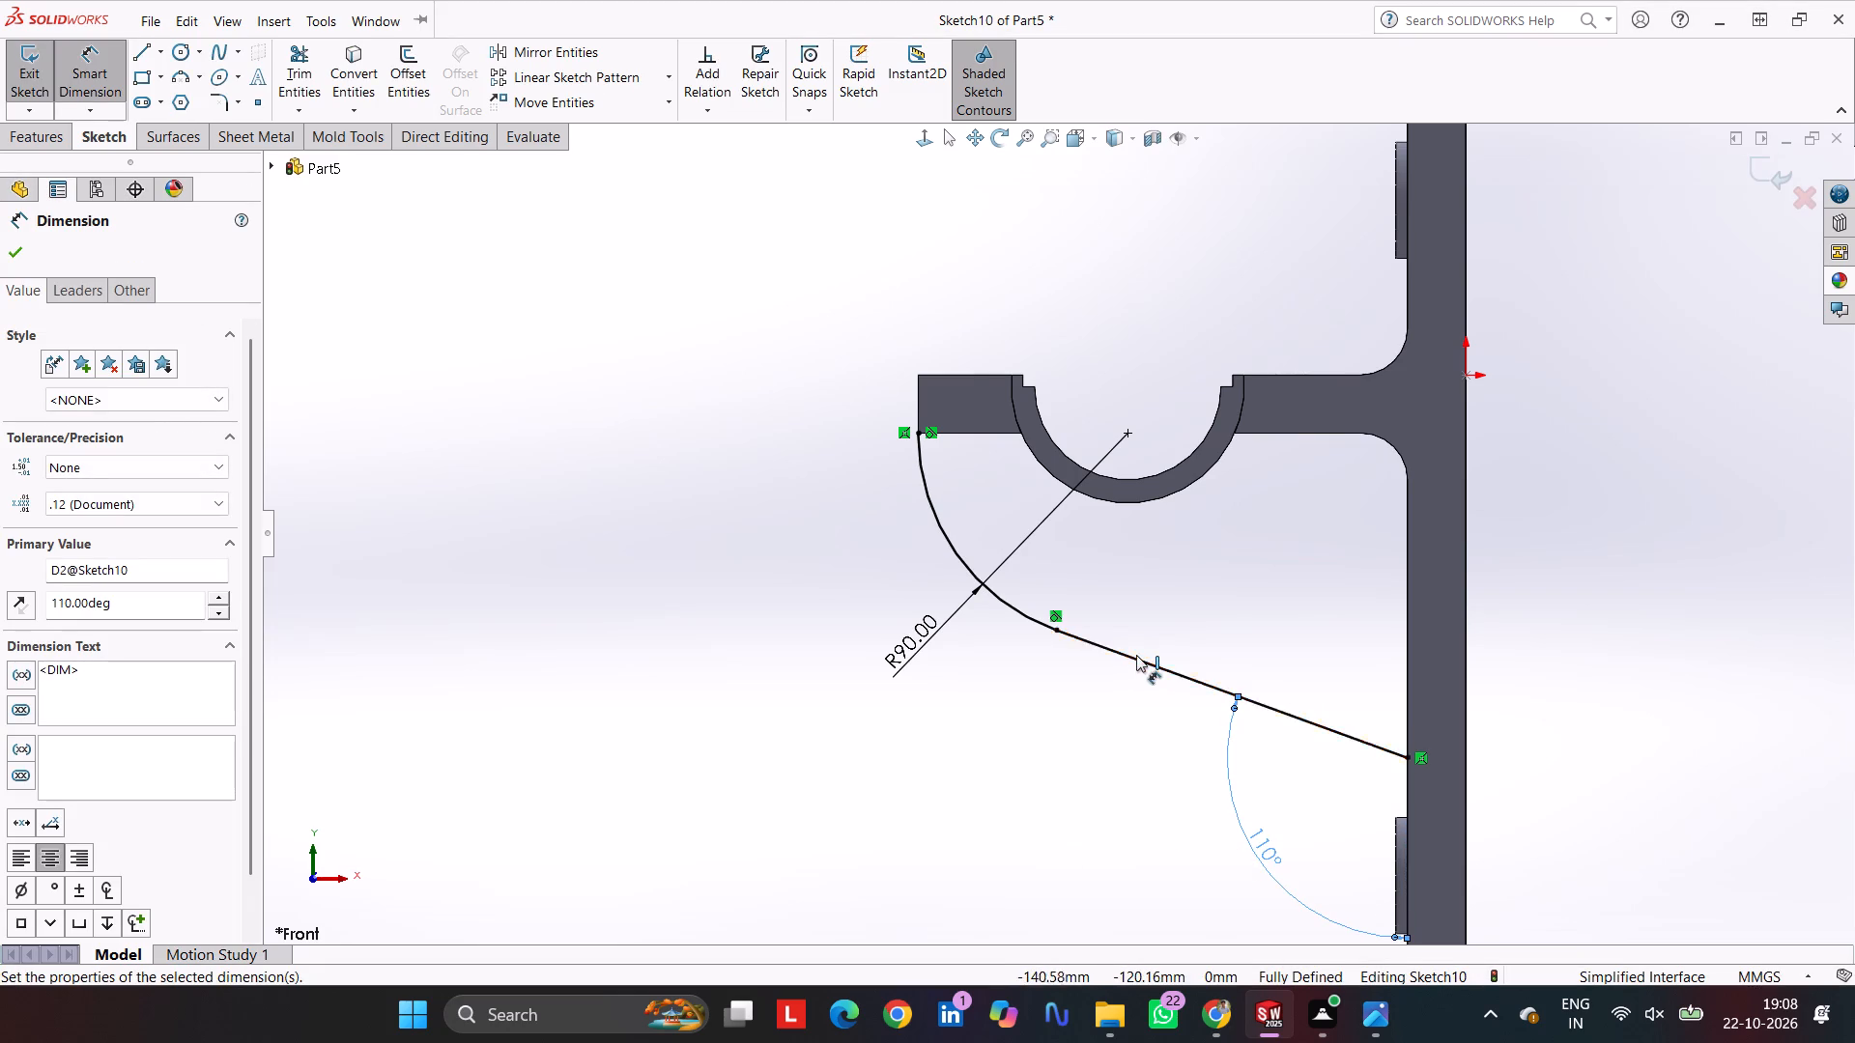
Sketch a circle below the sloped line near the column and set its diameter to 50 mm.
left_click(180, 48)
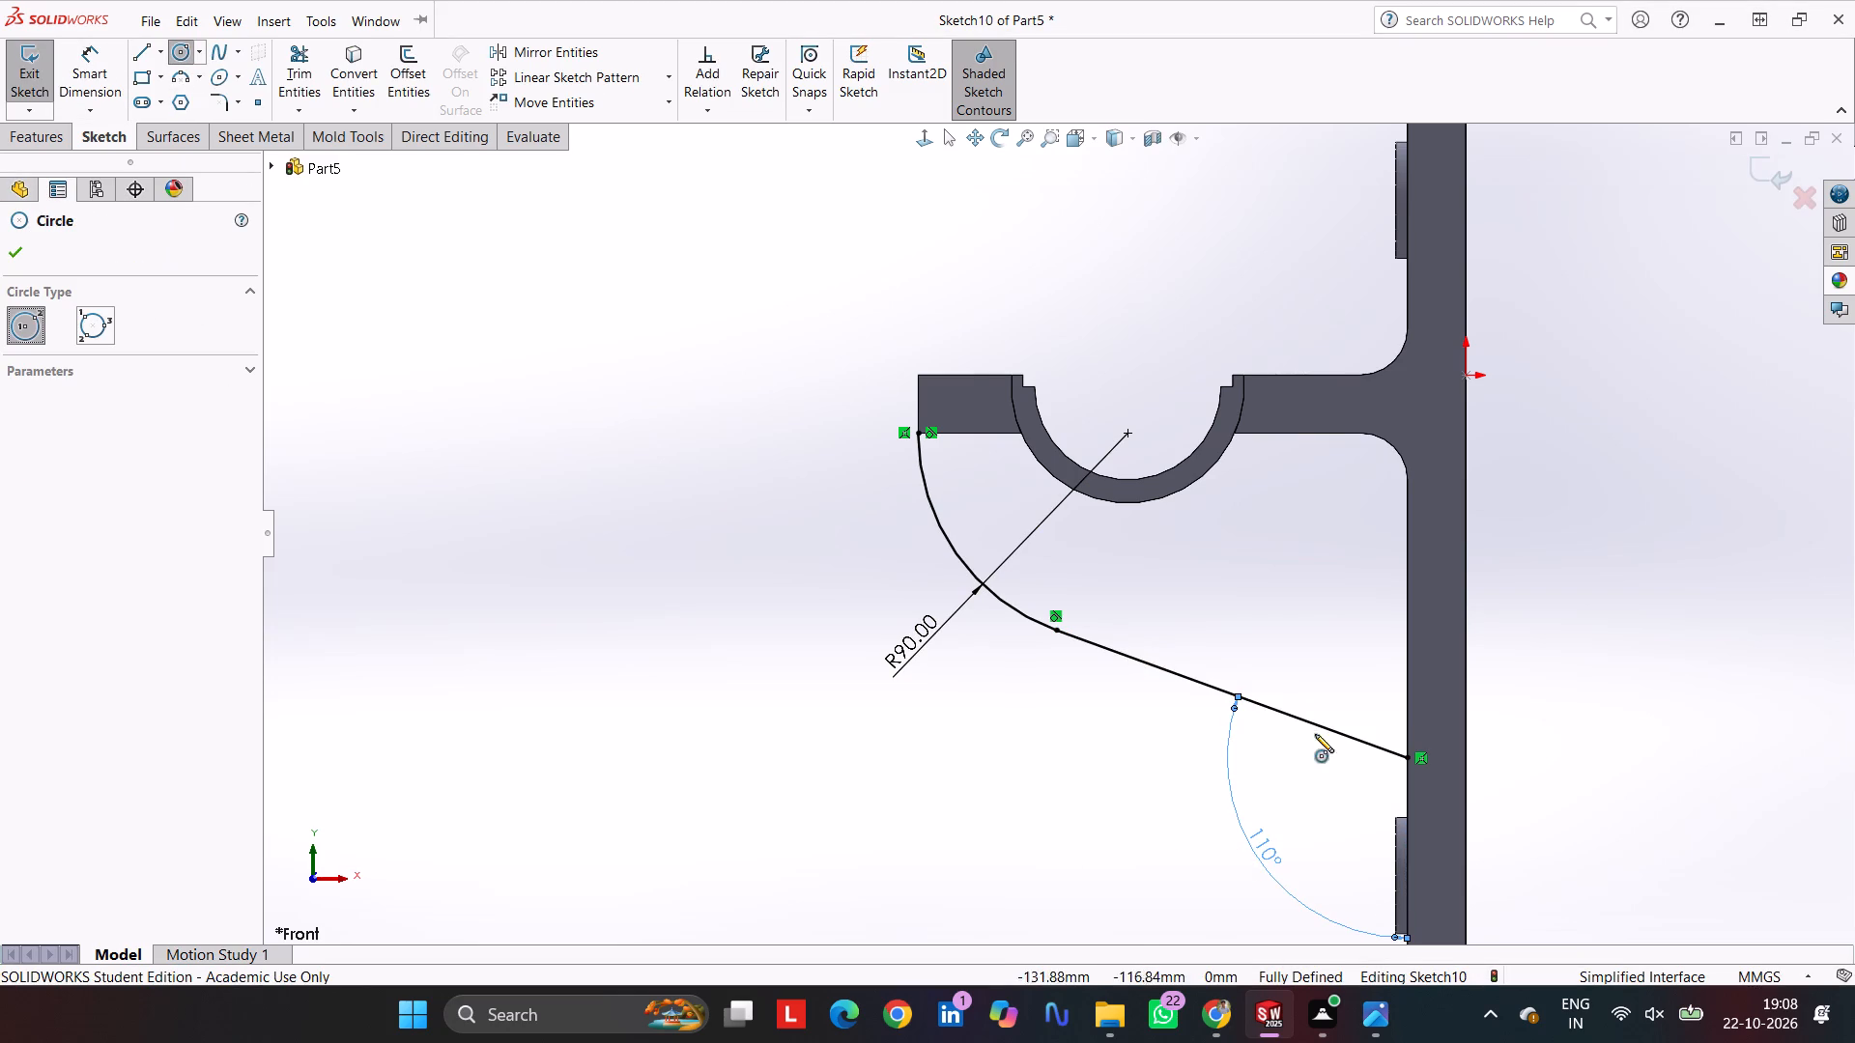
left_click(1283, 805)
left_click(1342, 795)
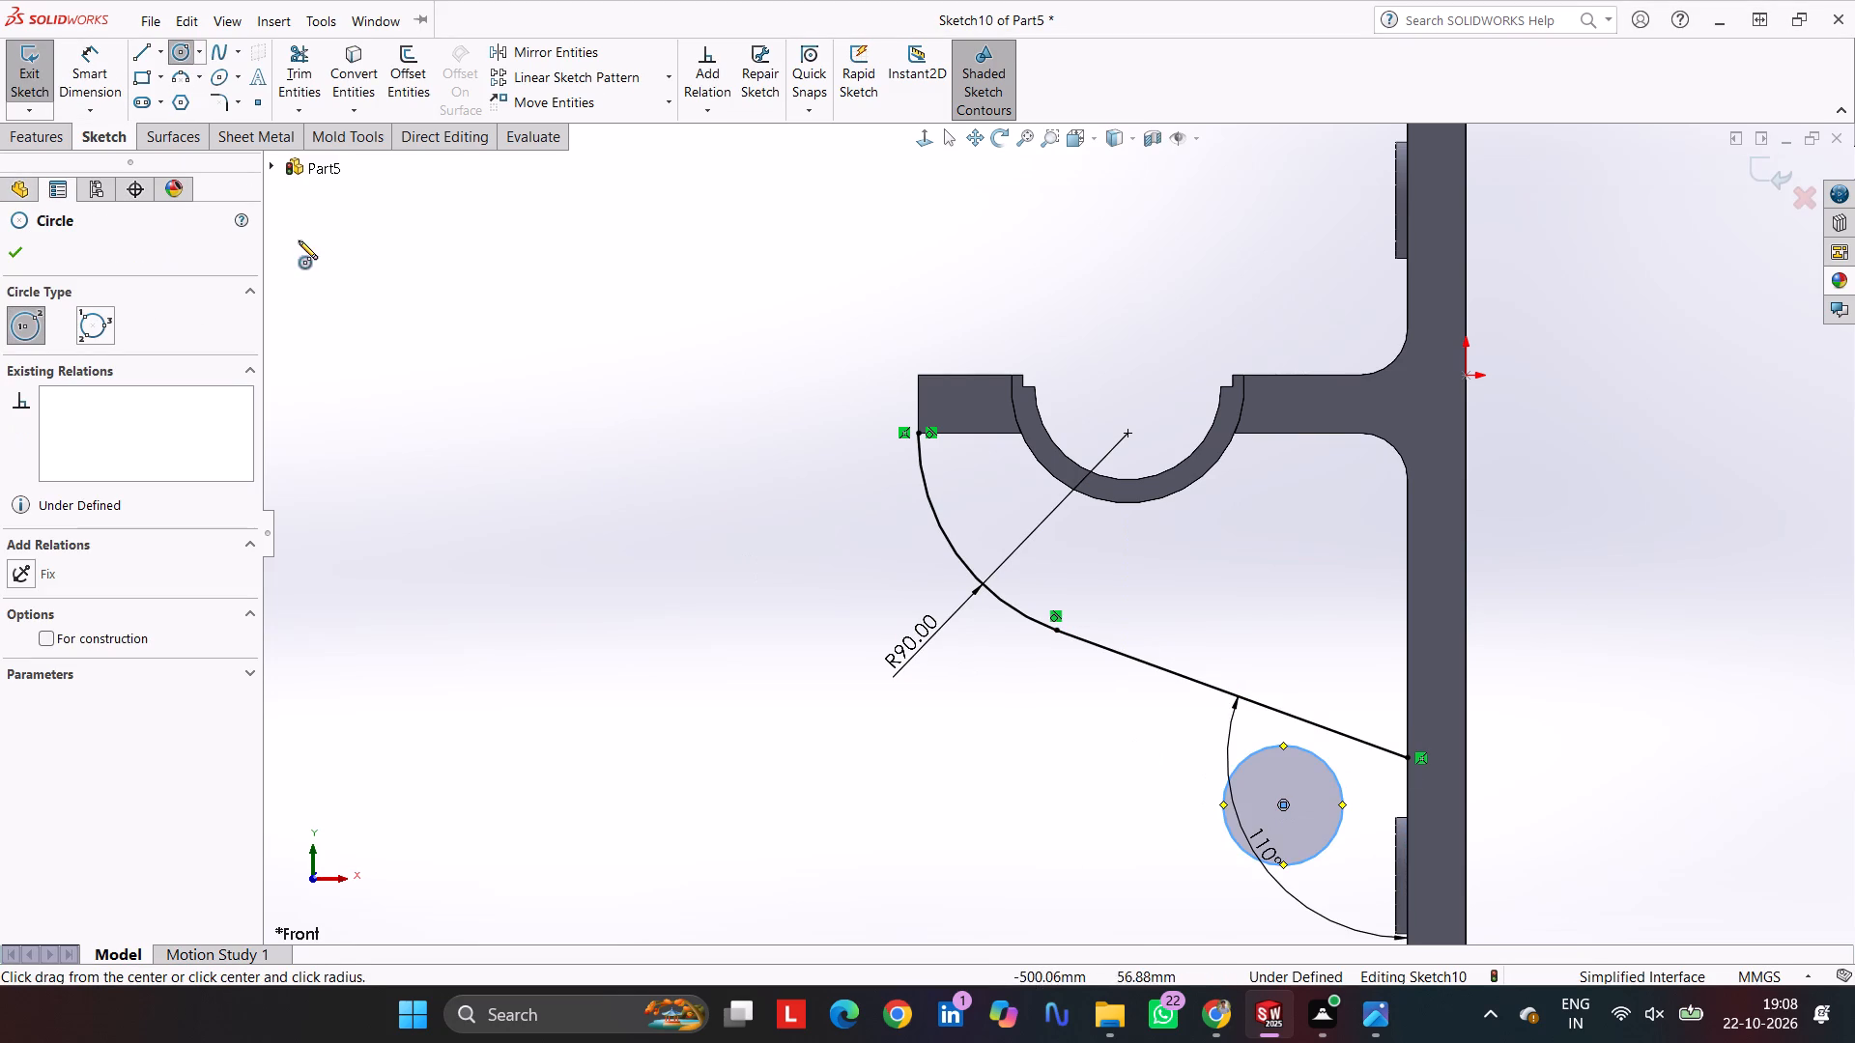
left_click(97, 78)
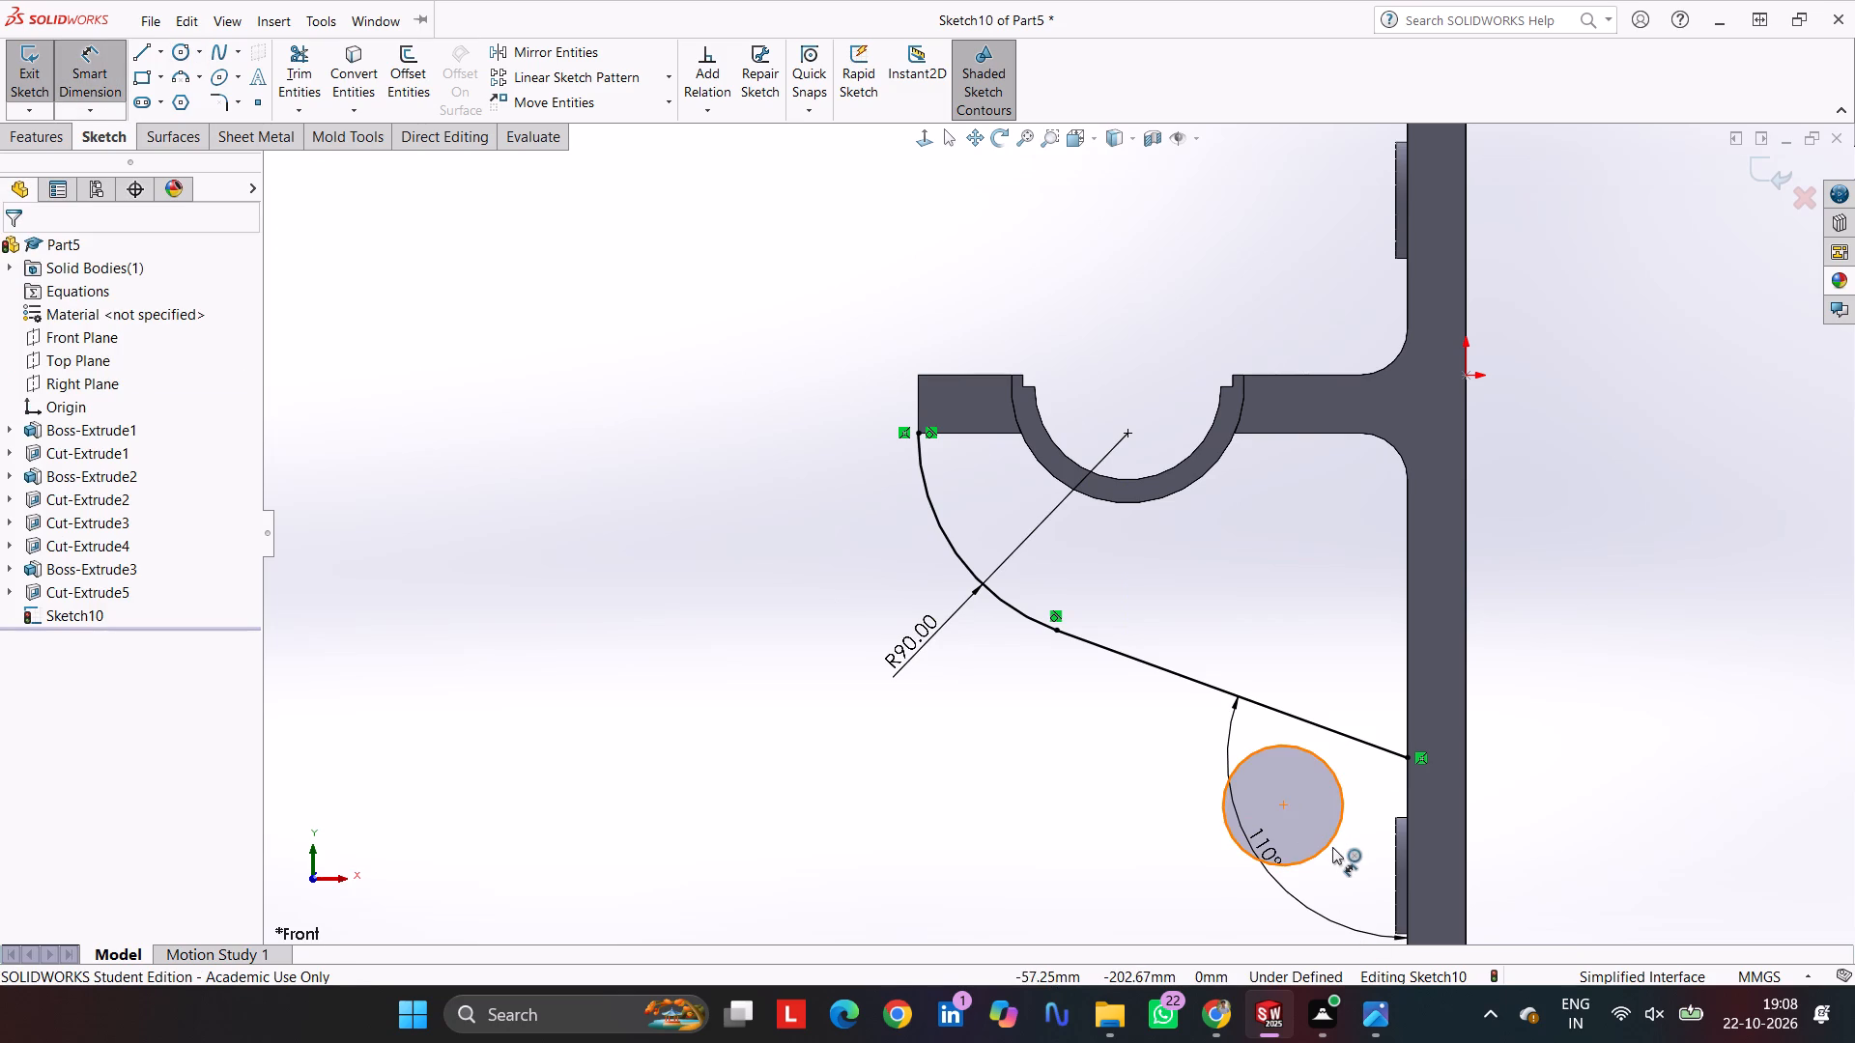
left_click(1332, 847)
left_click(1348, 888)
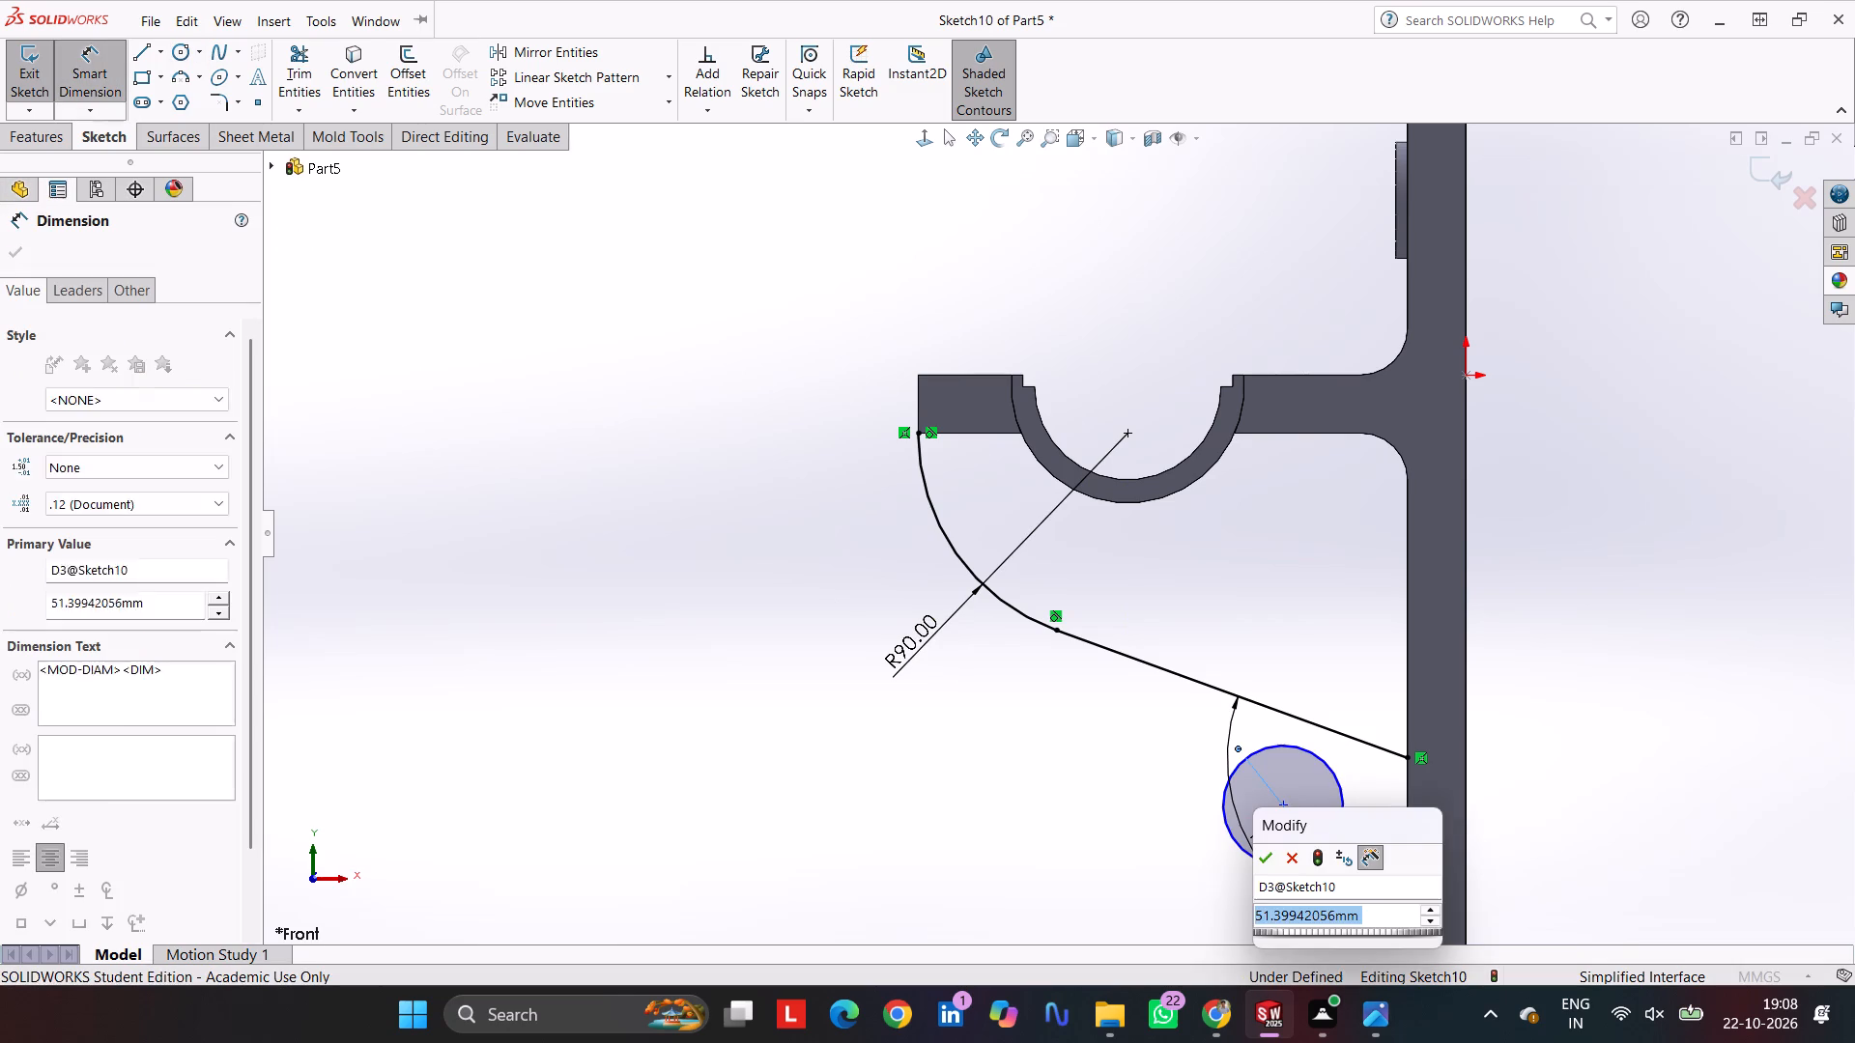
type("50")
key("Return")
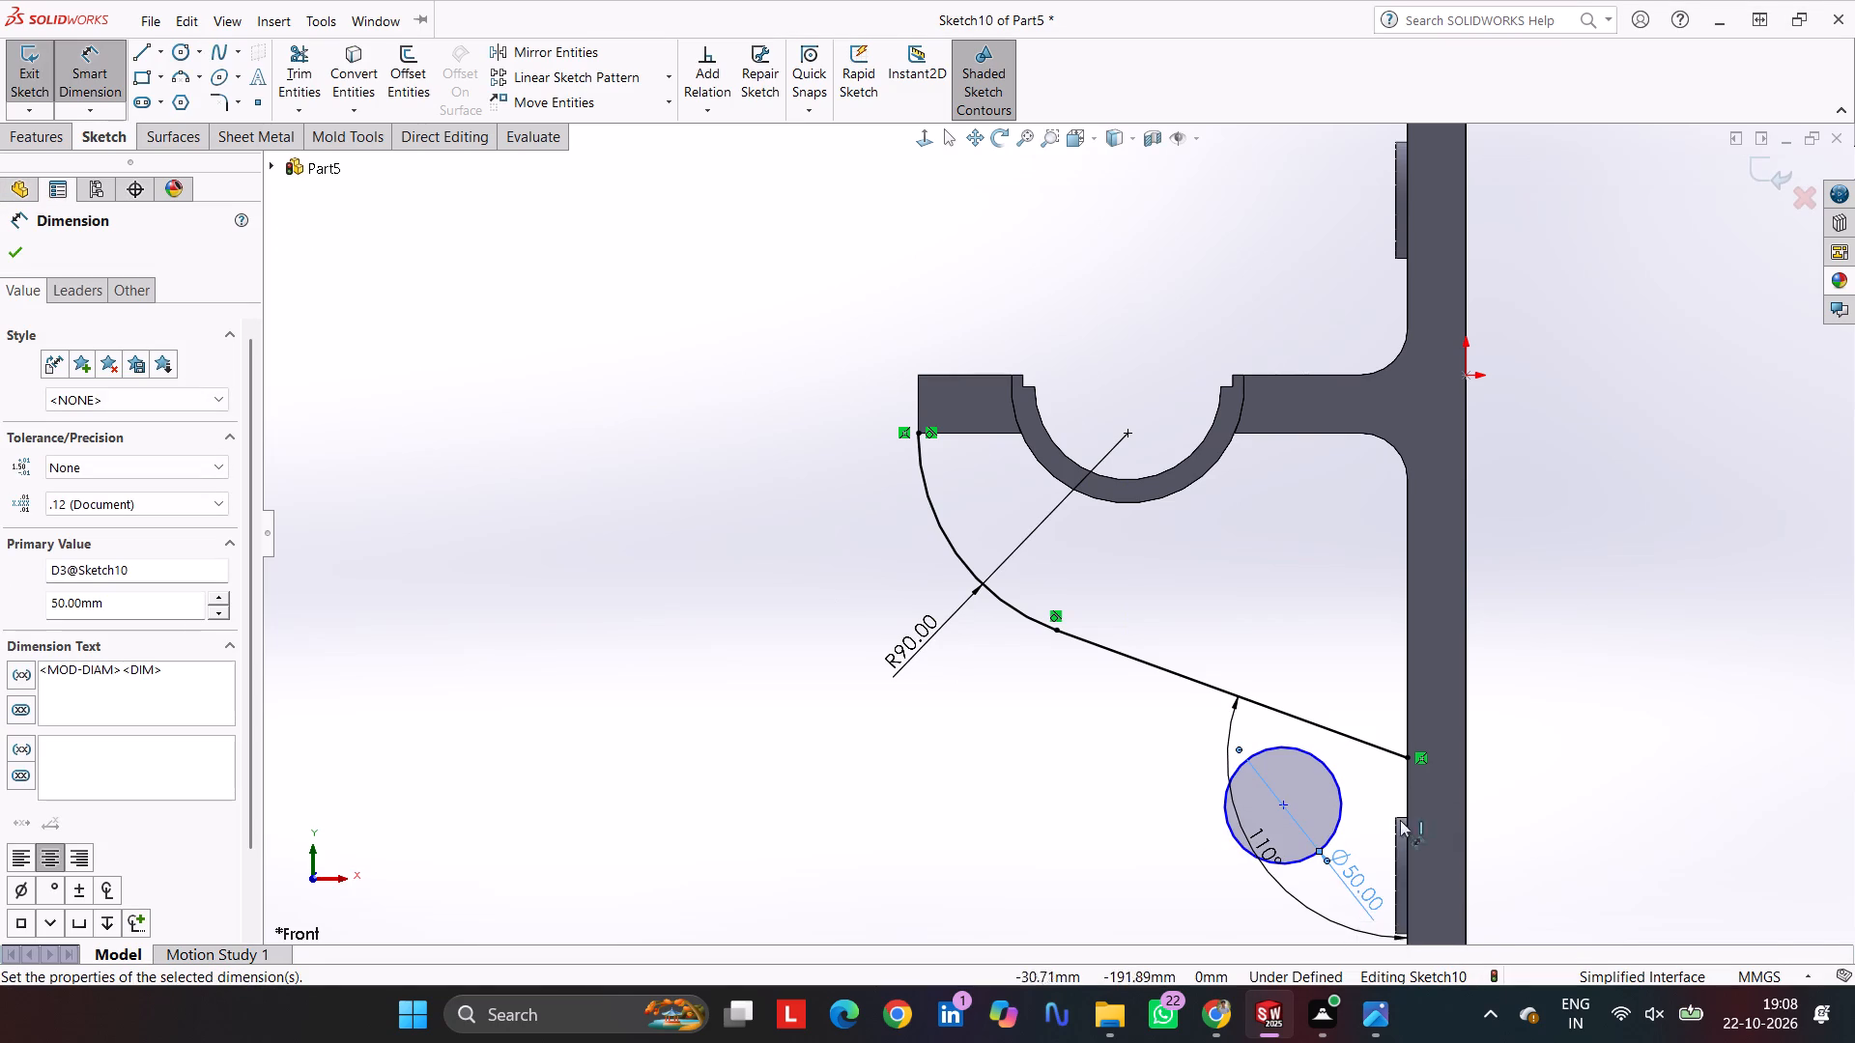
key("Escape")
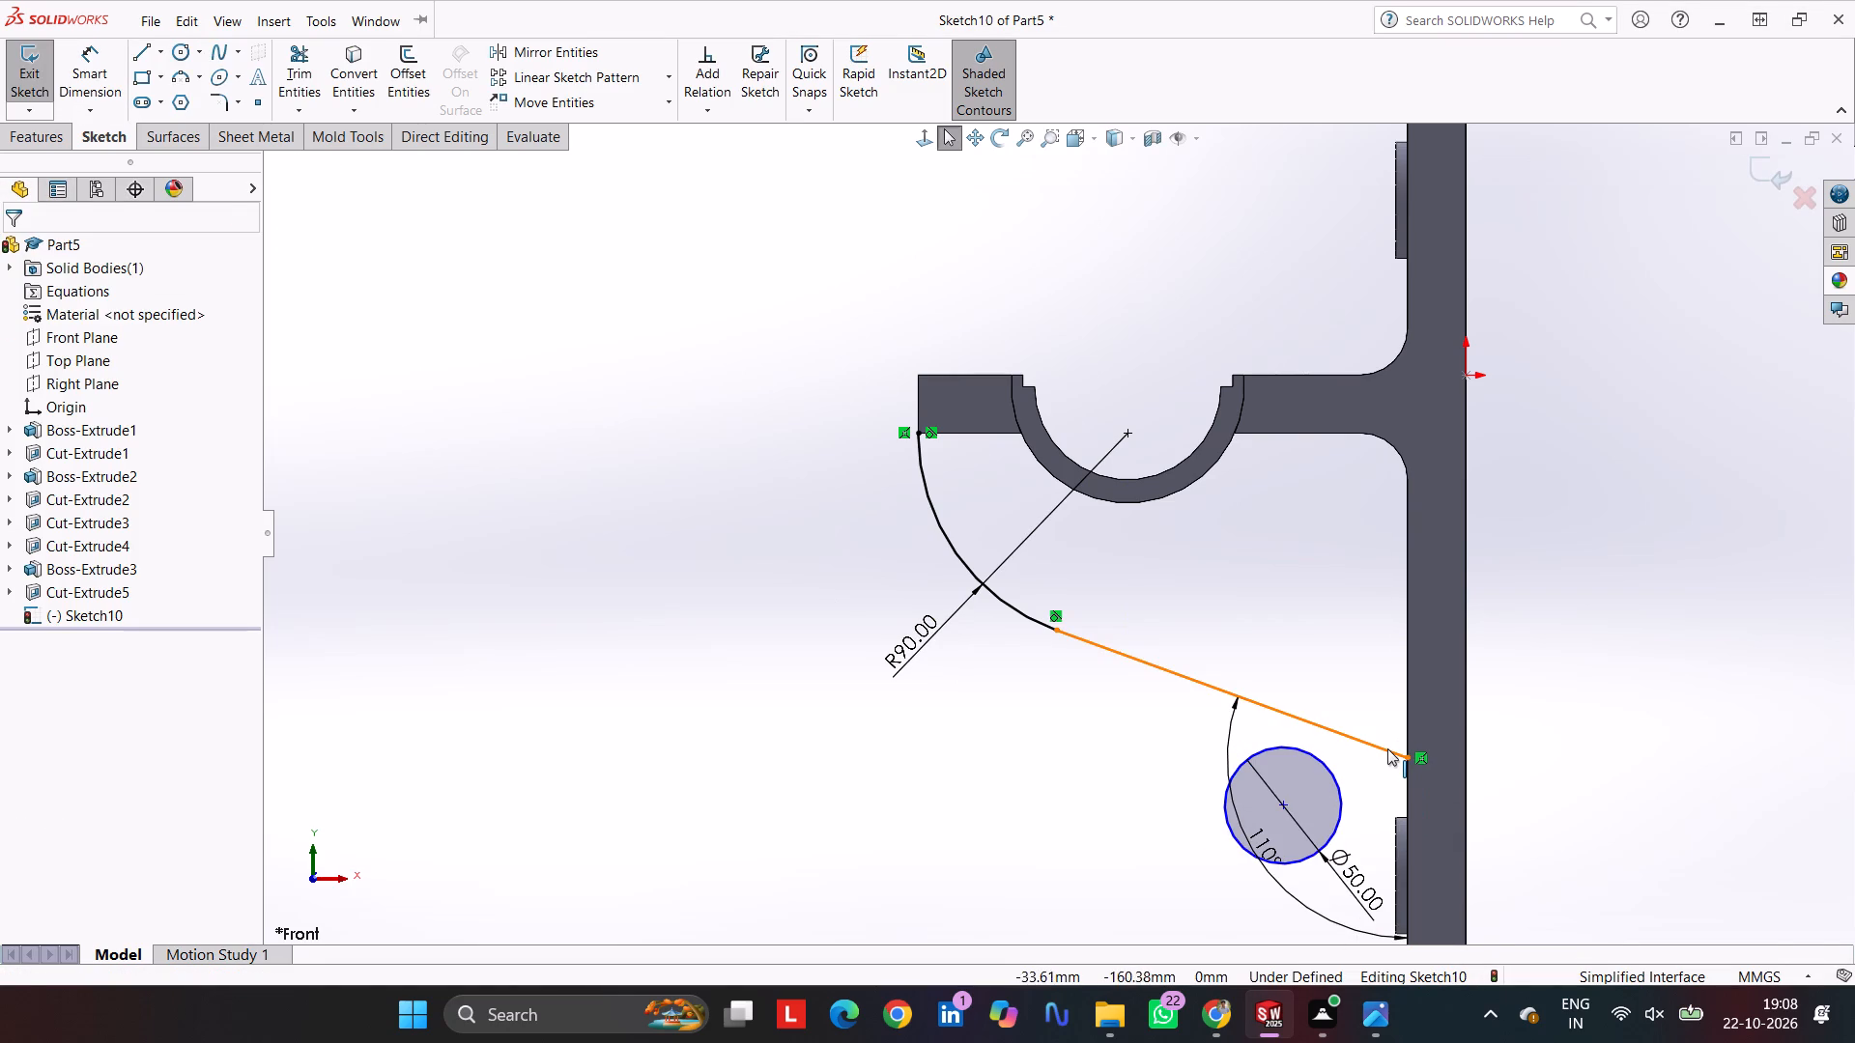
Make the 50 mm circle tangent to both the sloped line and the column's inner edge.
left_click(1387, 748)
left_click(1332, 779, "ctrl")
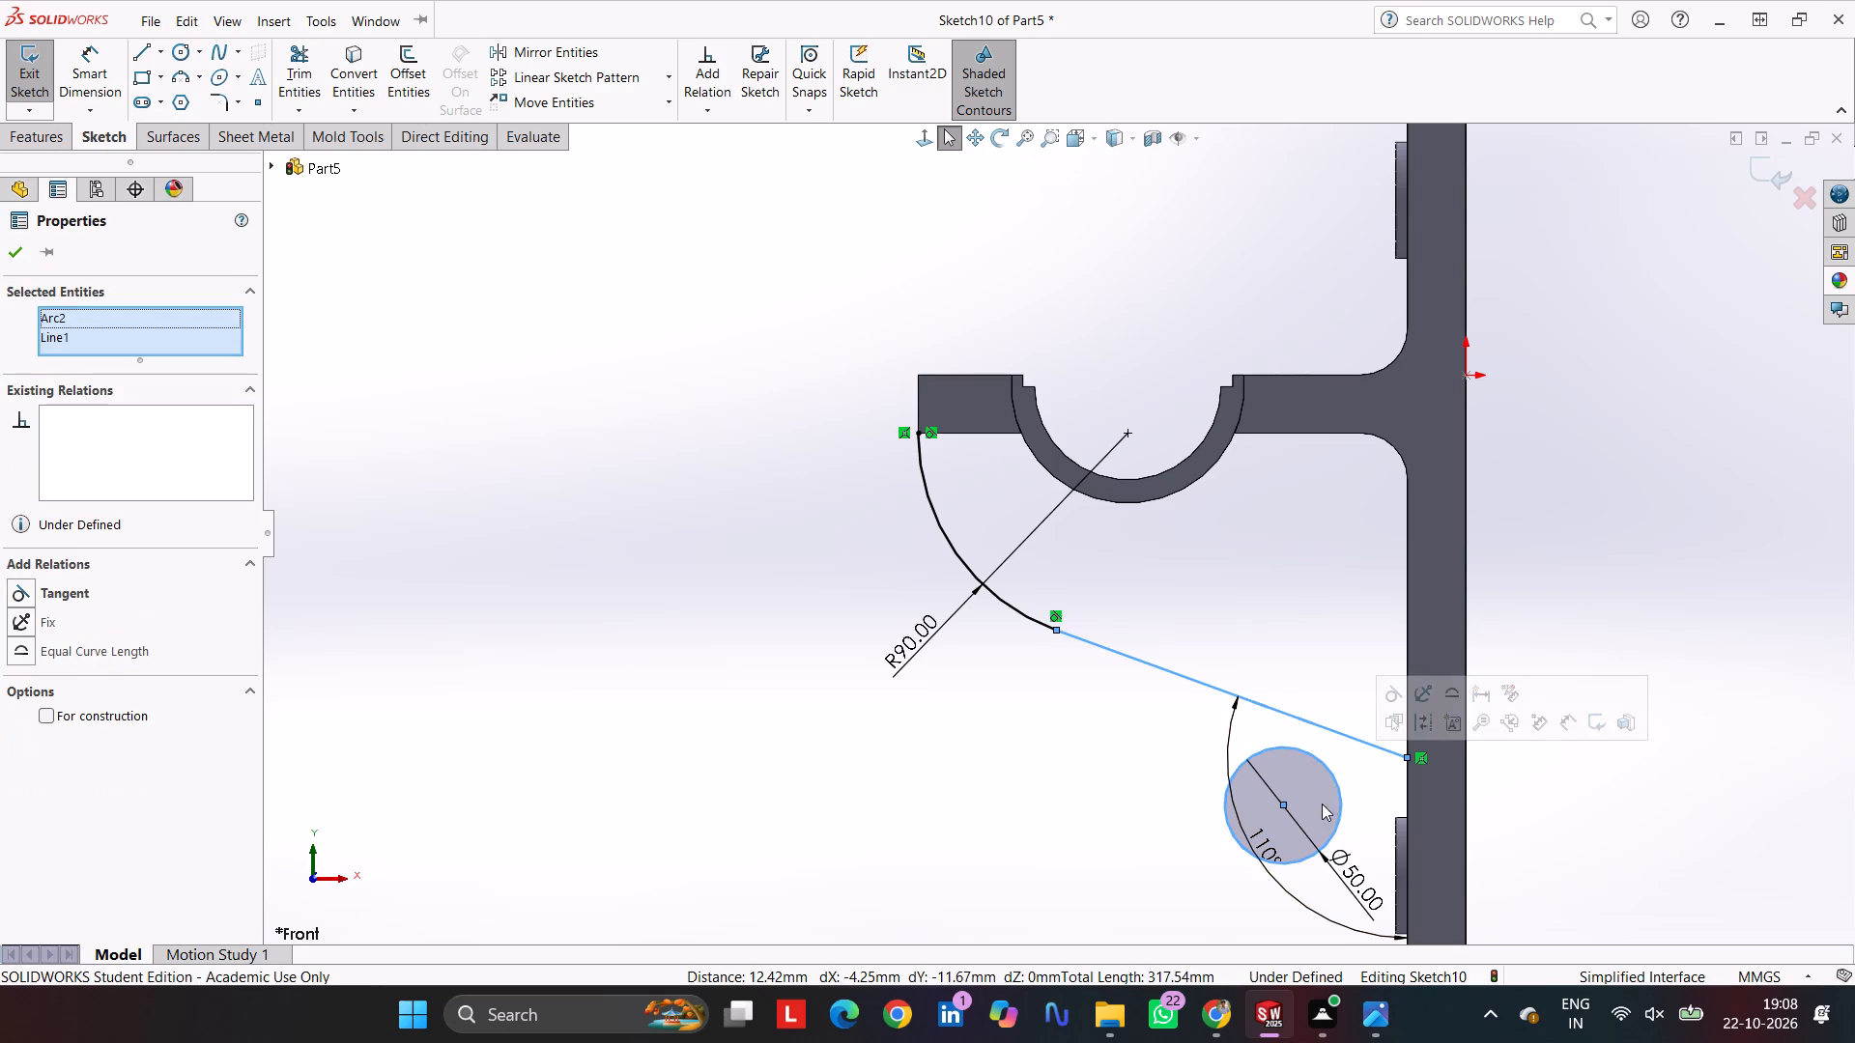
left_click(81, 589)
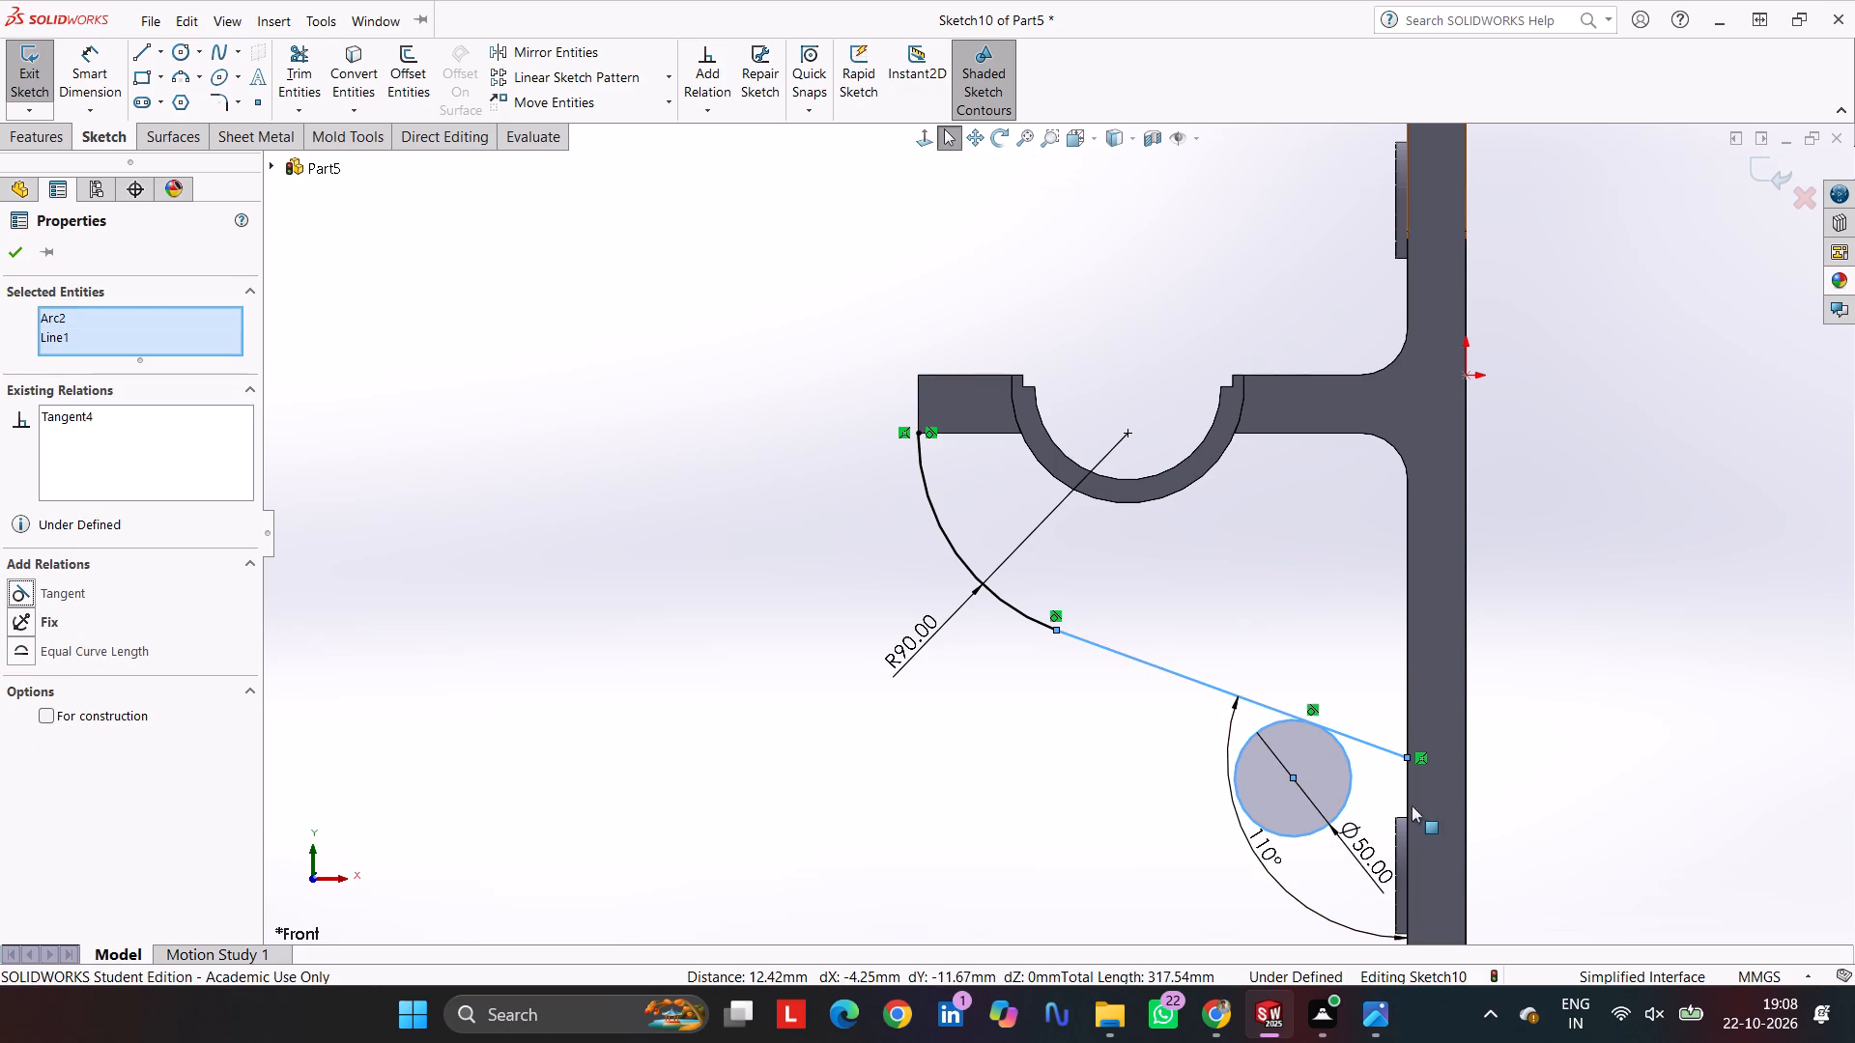
left_click(1408, 790)
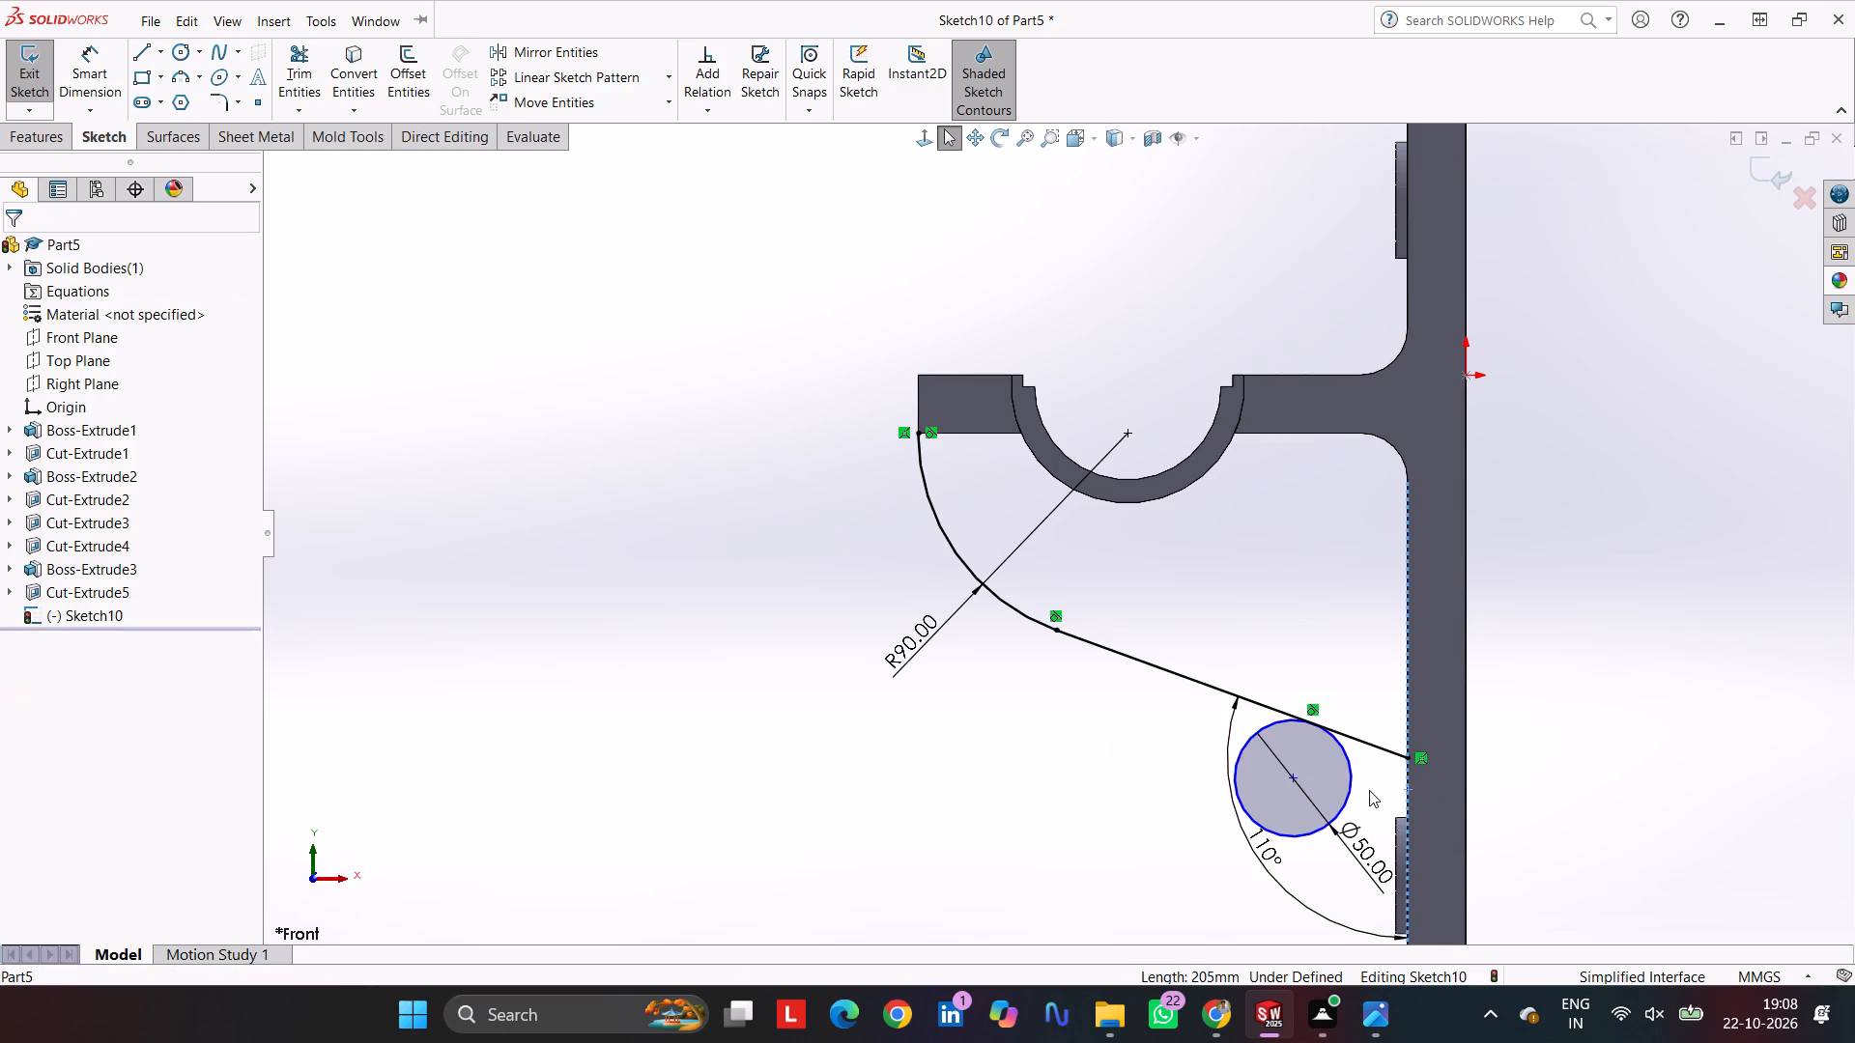
left_click(1351, 785, "ctrl")
left_click(71, 591)
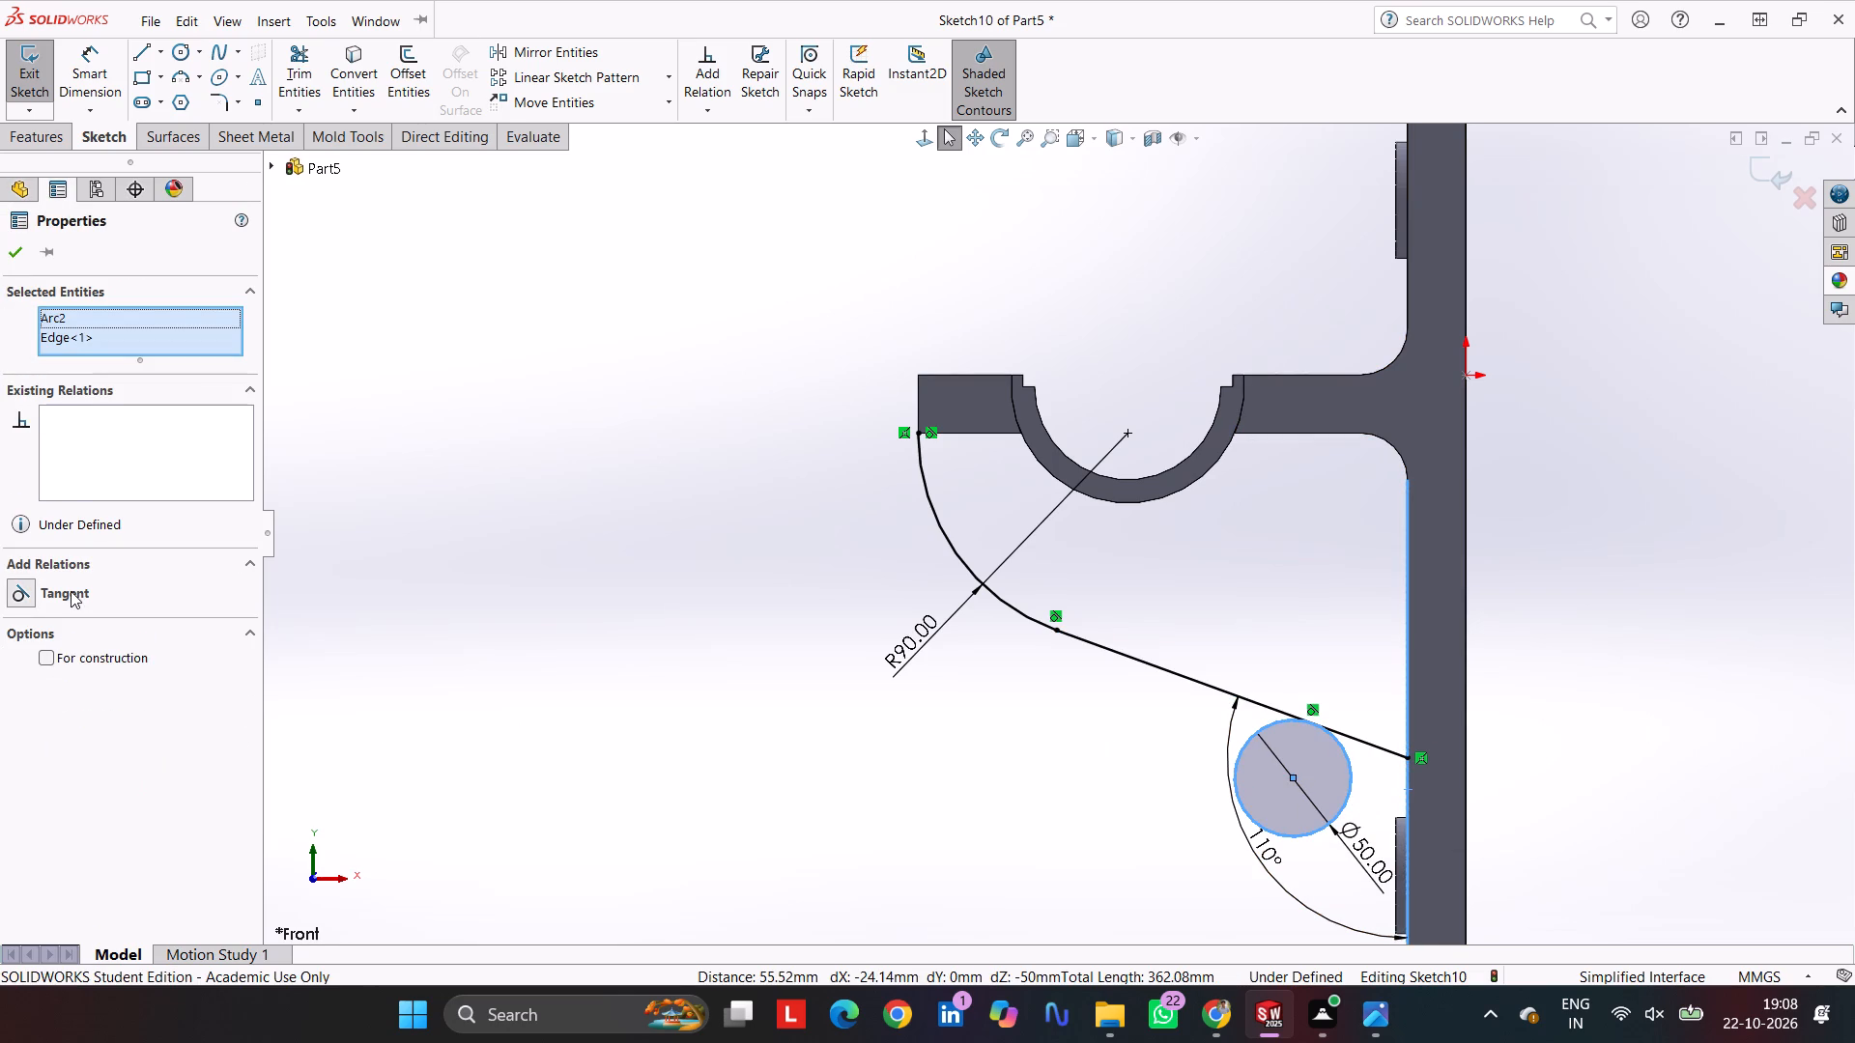
left_click(1015, 794)
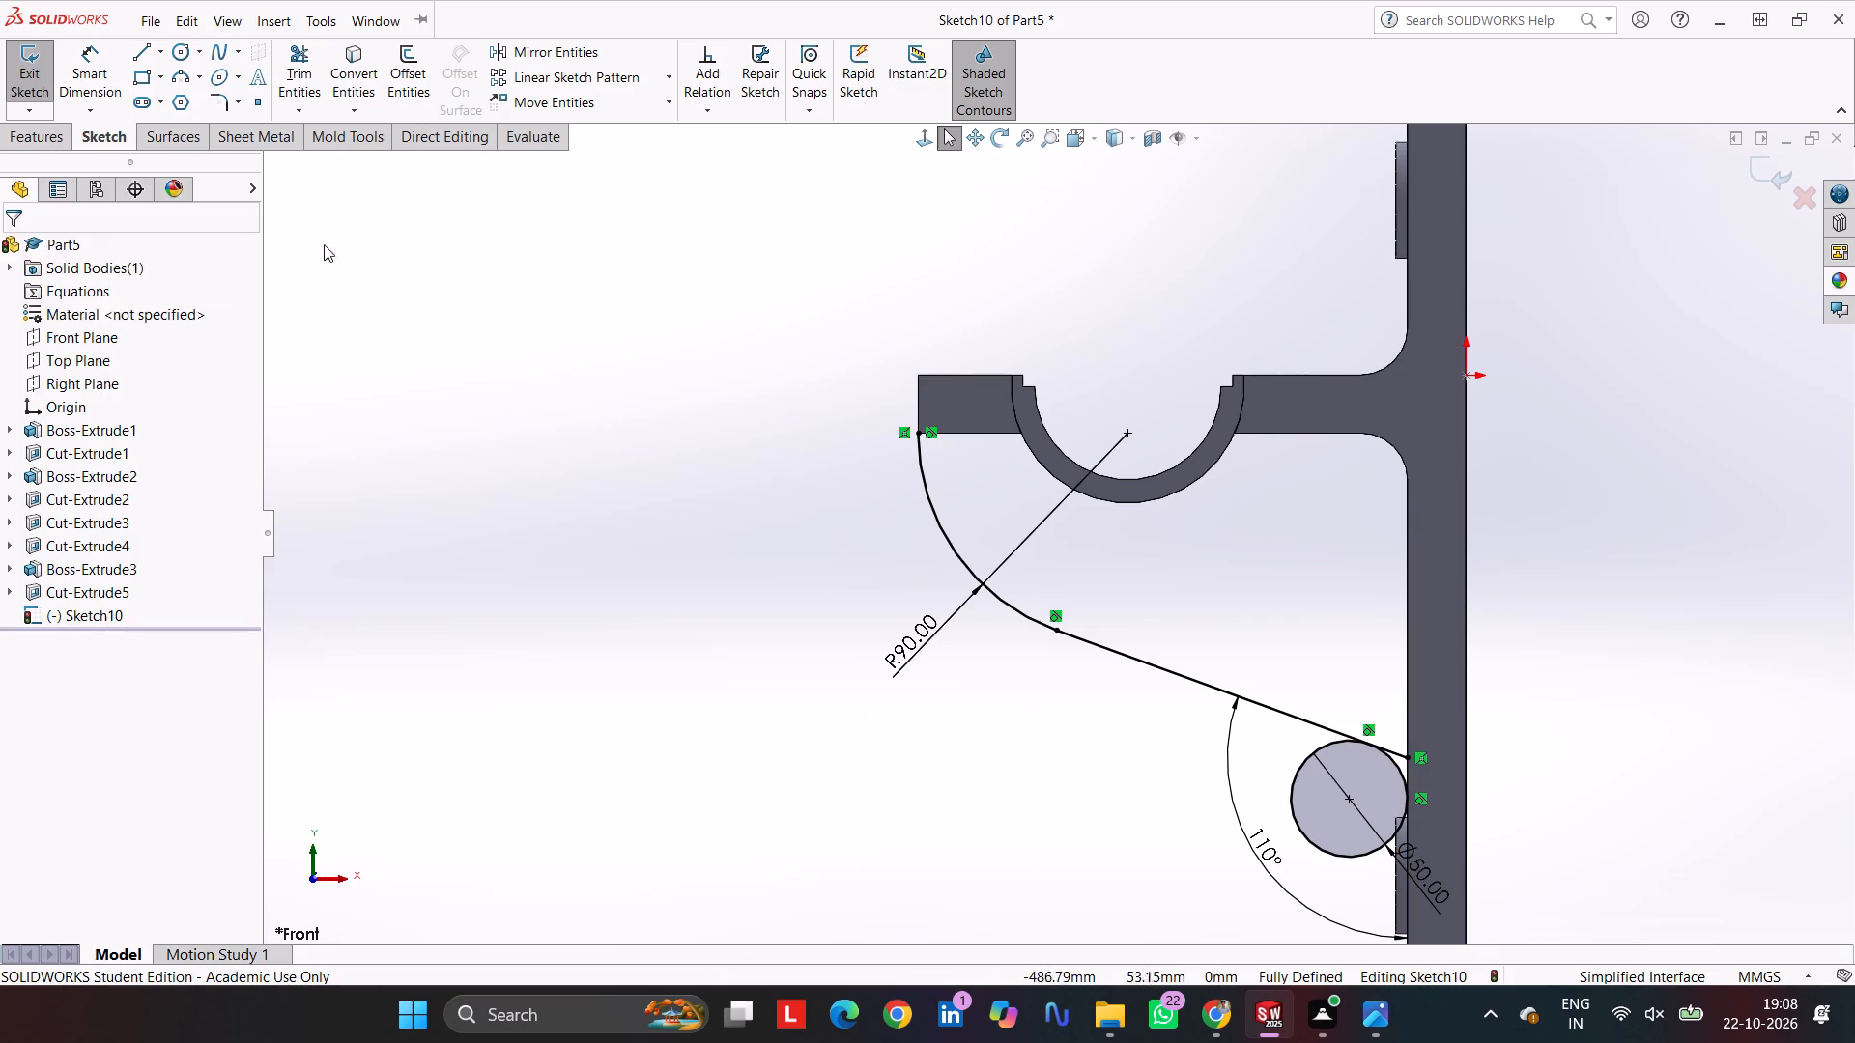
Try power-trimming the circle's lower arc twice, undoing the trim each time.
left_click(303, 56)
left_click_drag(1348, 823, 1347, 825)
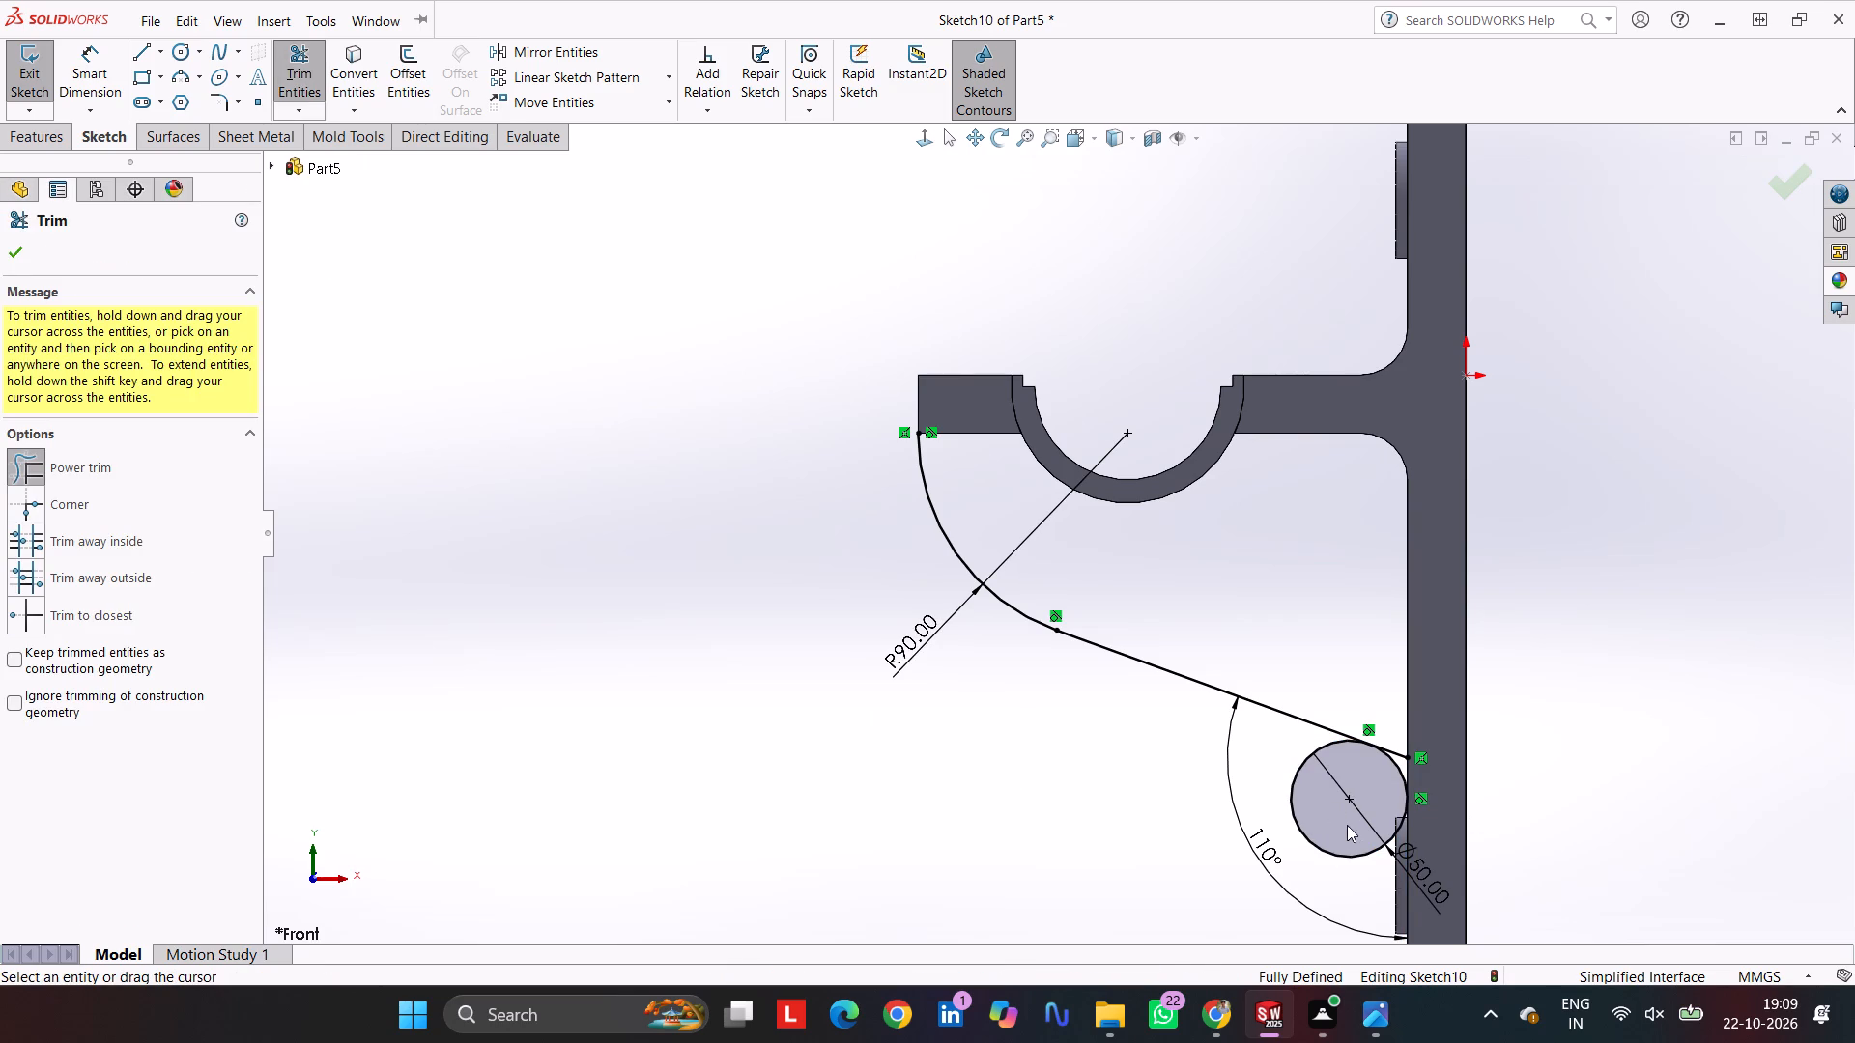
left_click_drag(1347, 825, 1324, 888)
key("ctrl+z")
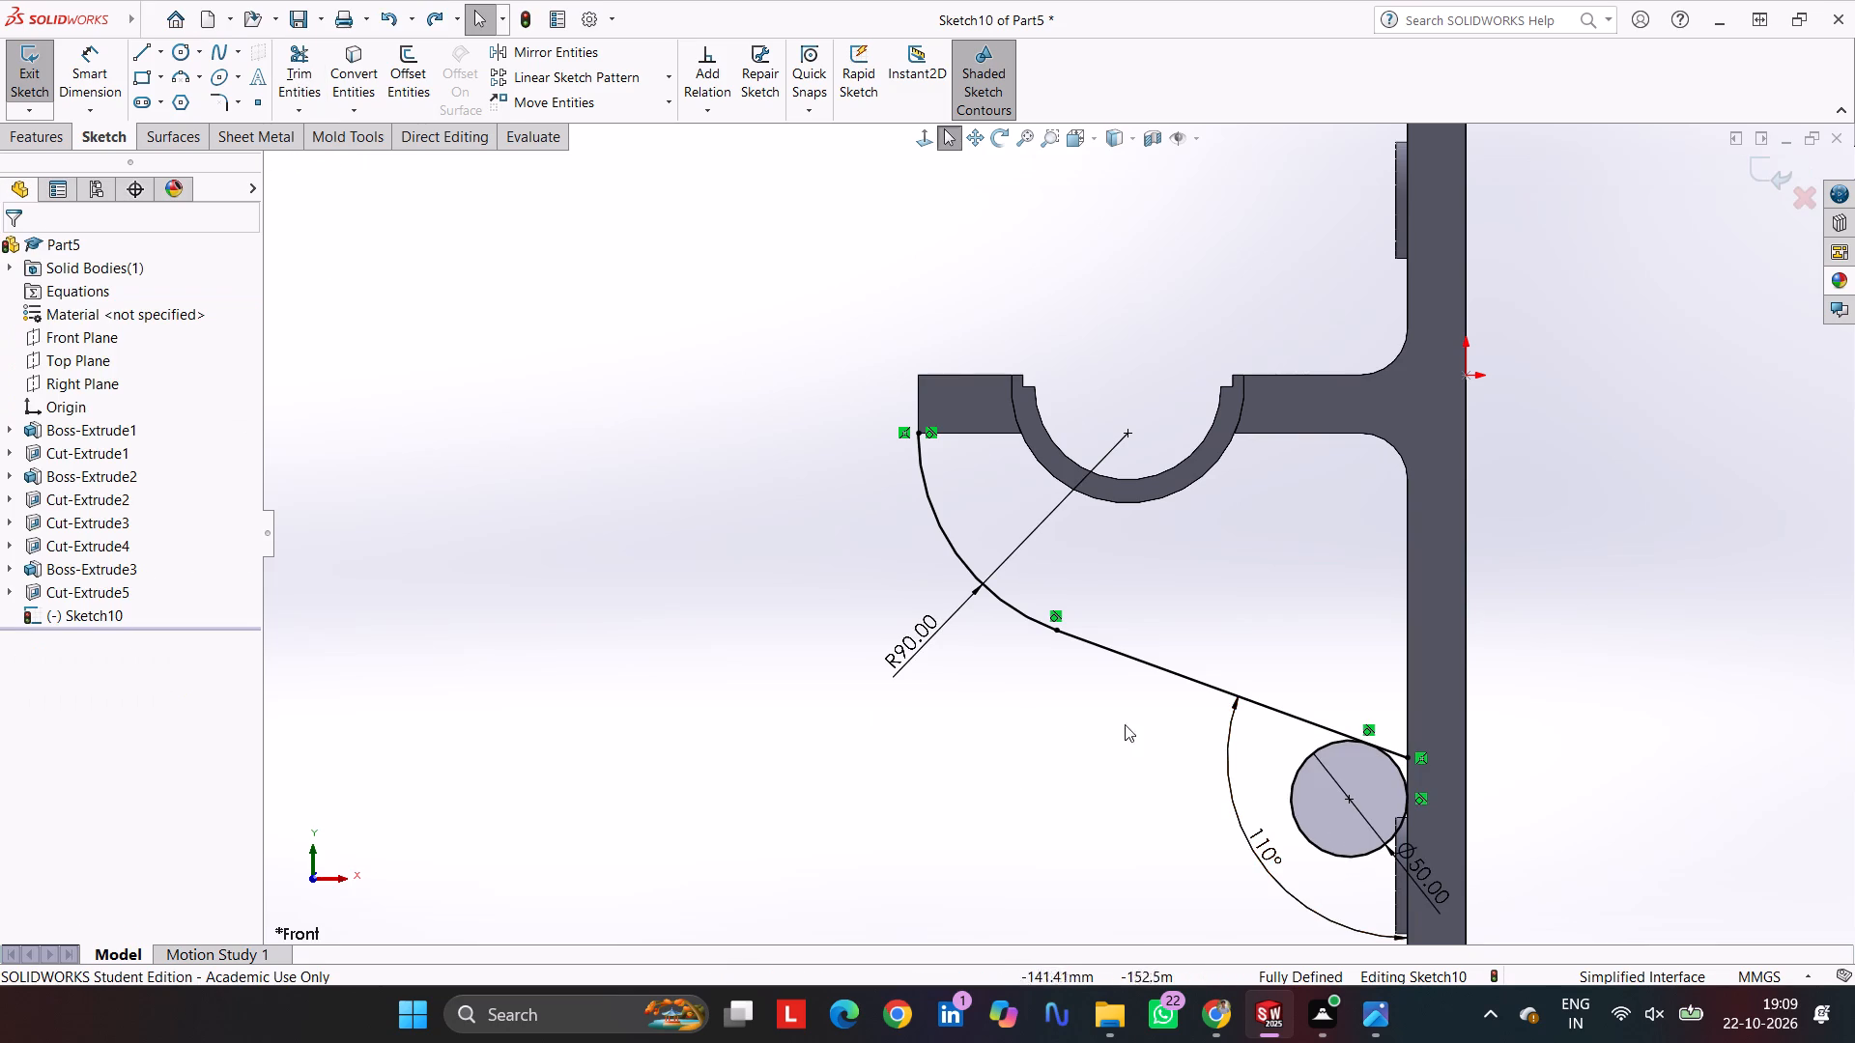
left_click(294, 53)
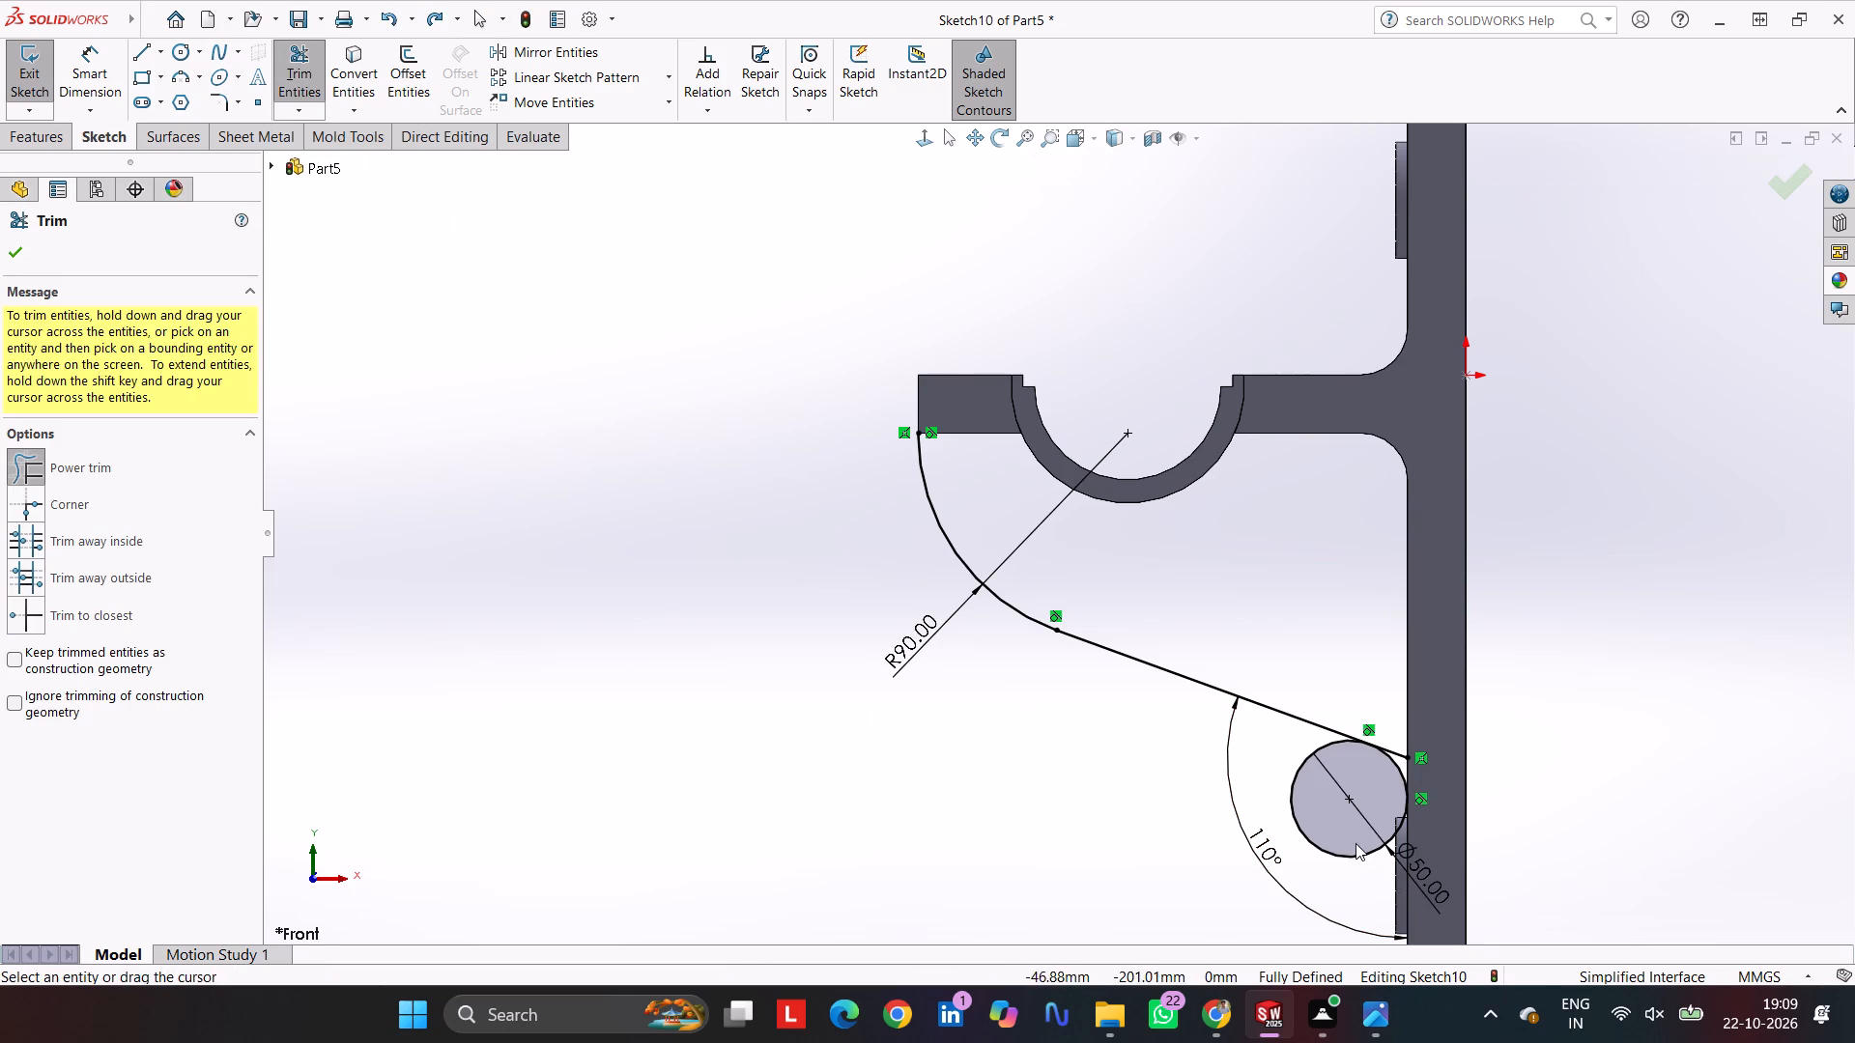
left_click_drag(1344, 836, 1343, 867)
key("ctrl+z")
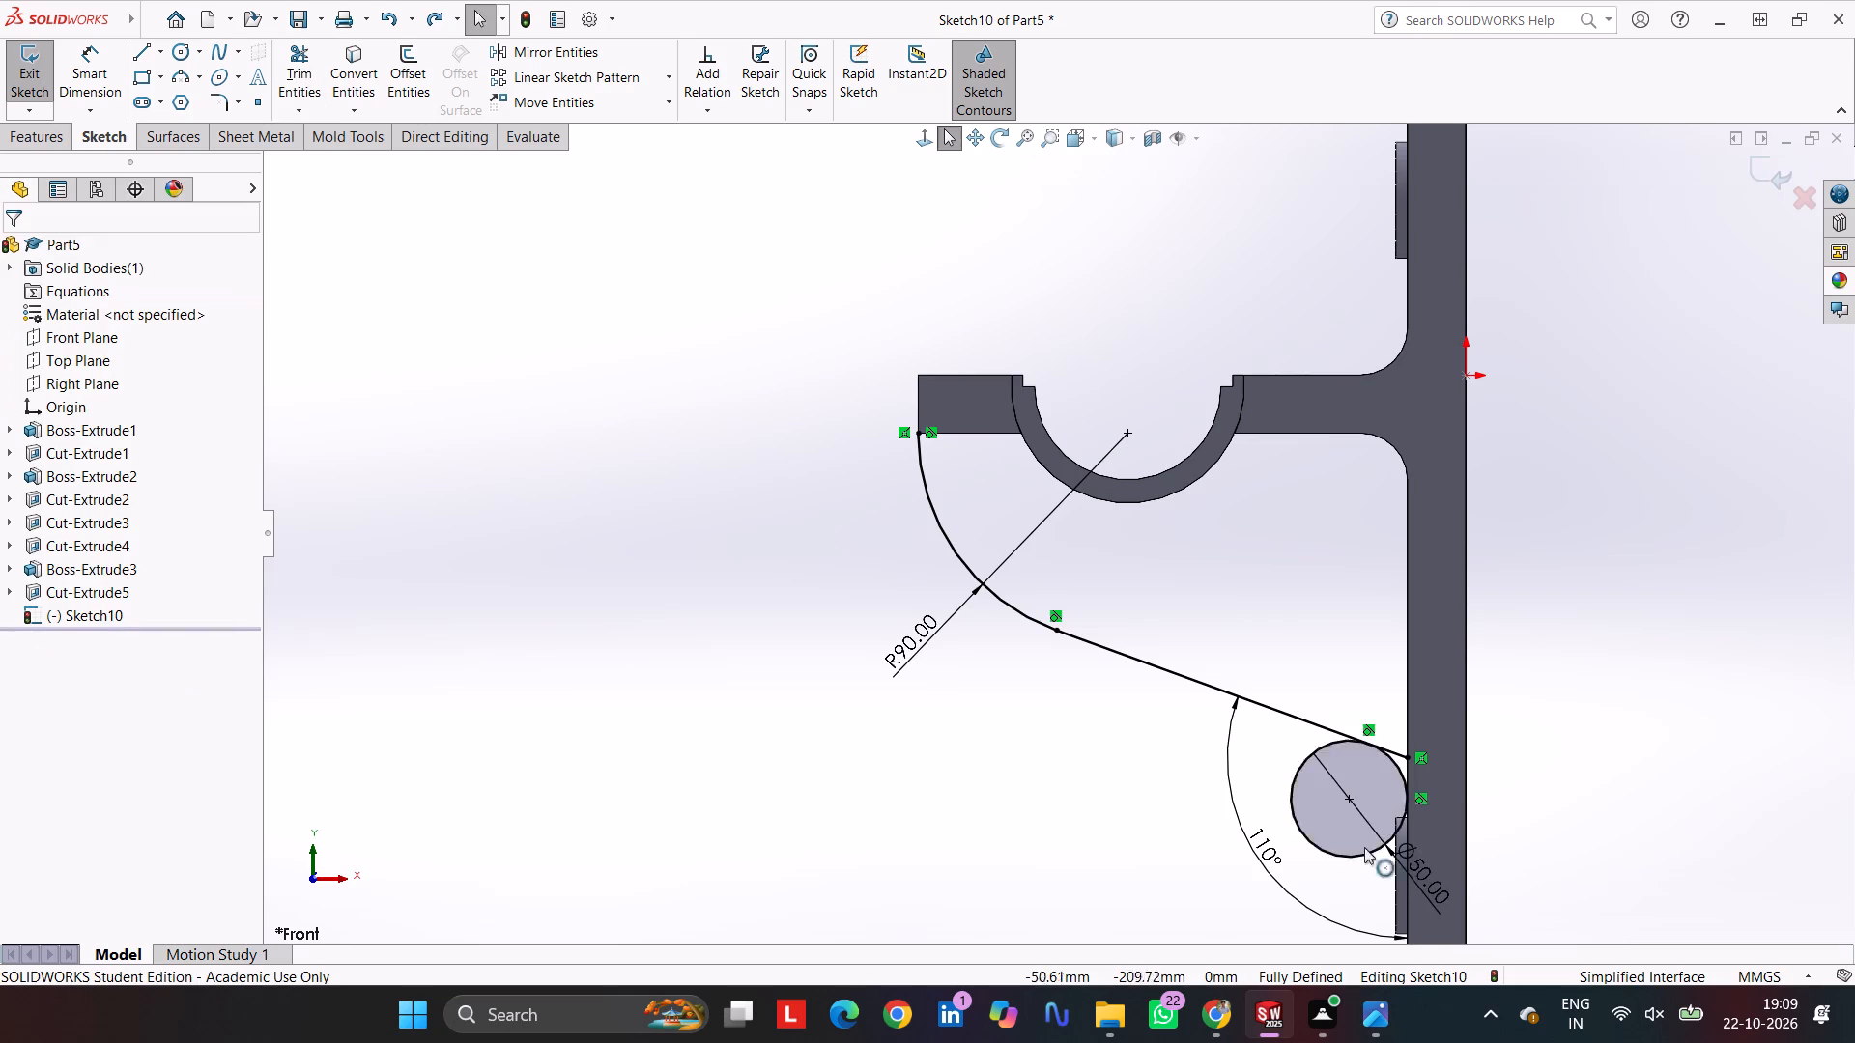
Power-trim the end of the sloped line that runs past the 50 mm circle's tangent point toward the column.
scroll(1389, 819, "up", 3)
scroll(1389, 819, "down", 6)
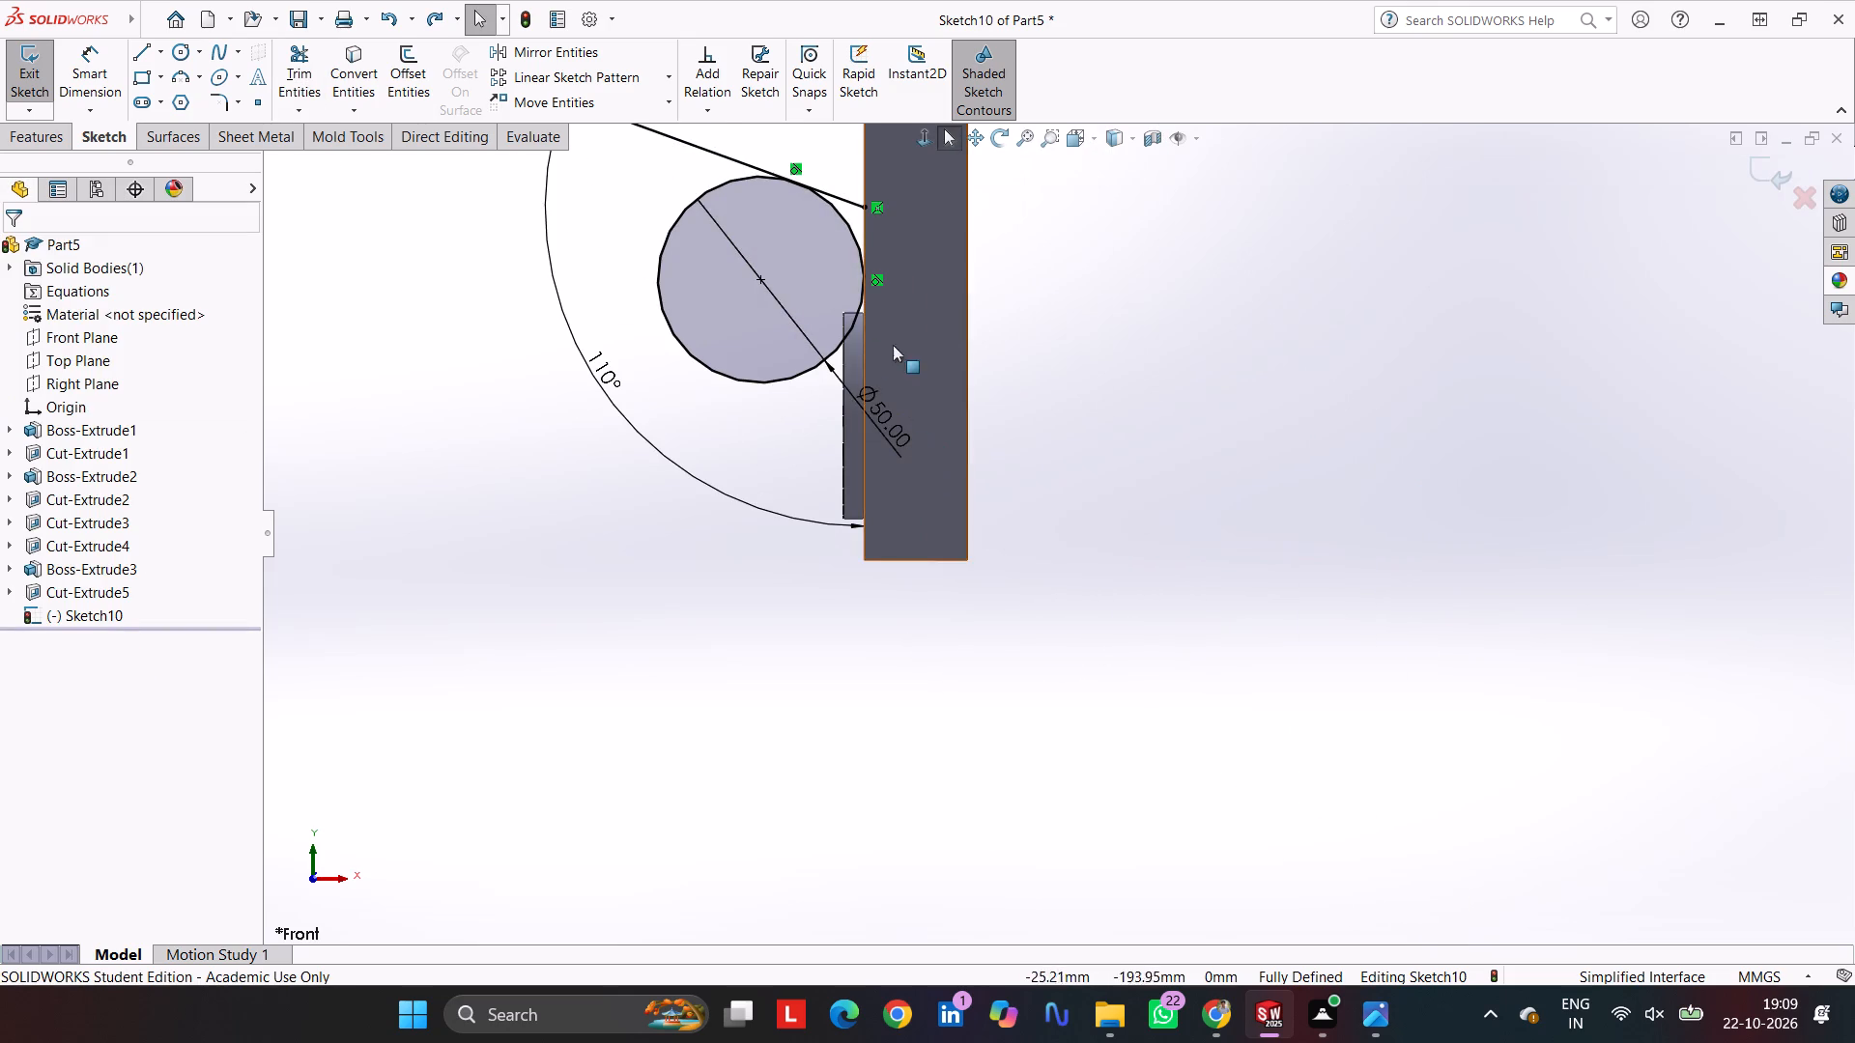
scroll(897, 371, "up", 1)
scroll(876, 267, "down", 4)
scroll(953, 297, "down", 3)
left_click_drag(974, 412, 940, 320)
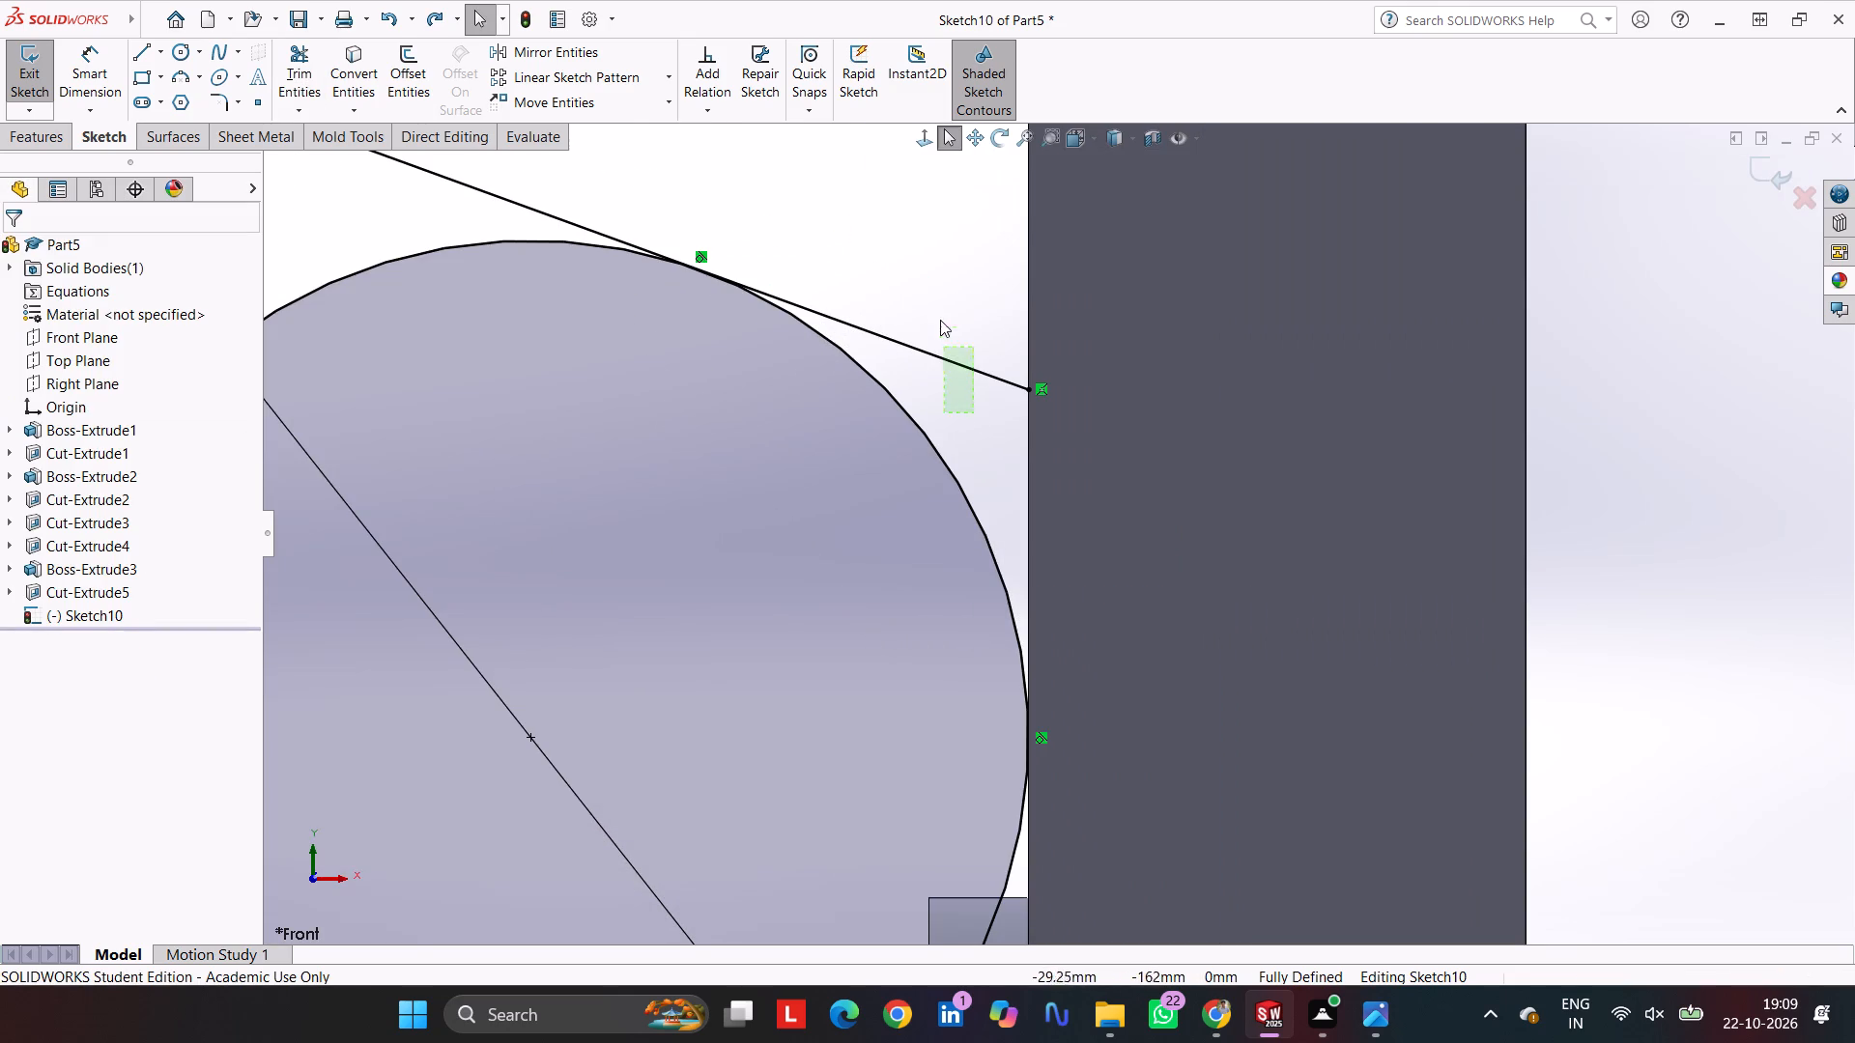
left_click_drag(940, 320, 938, 312)
key("Escape")
key("Escape")
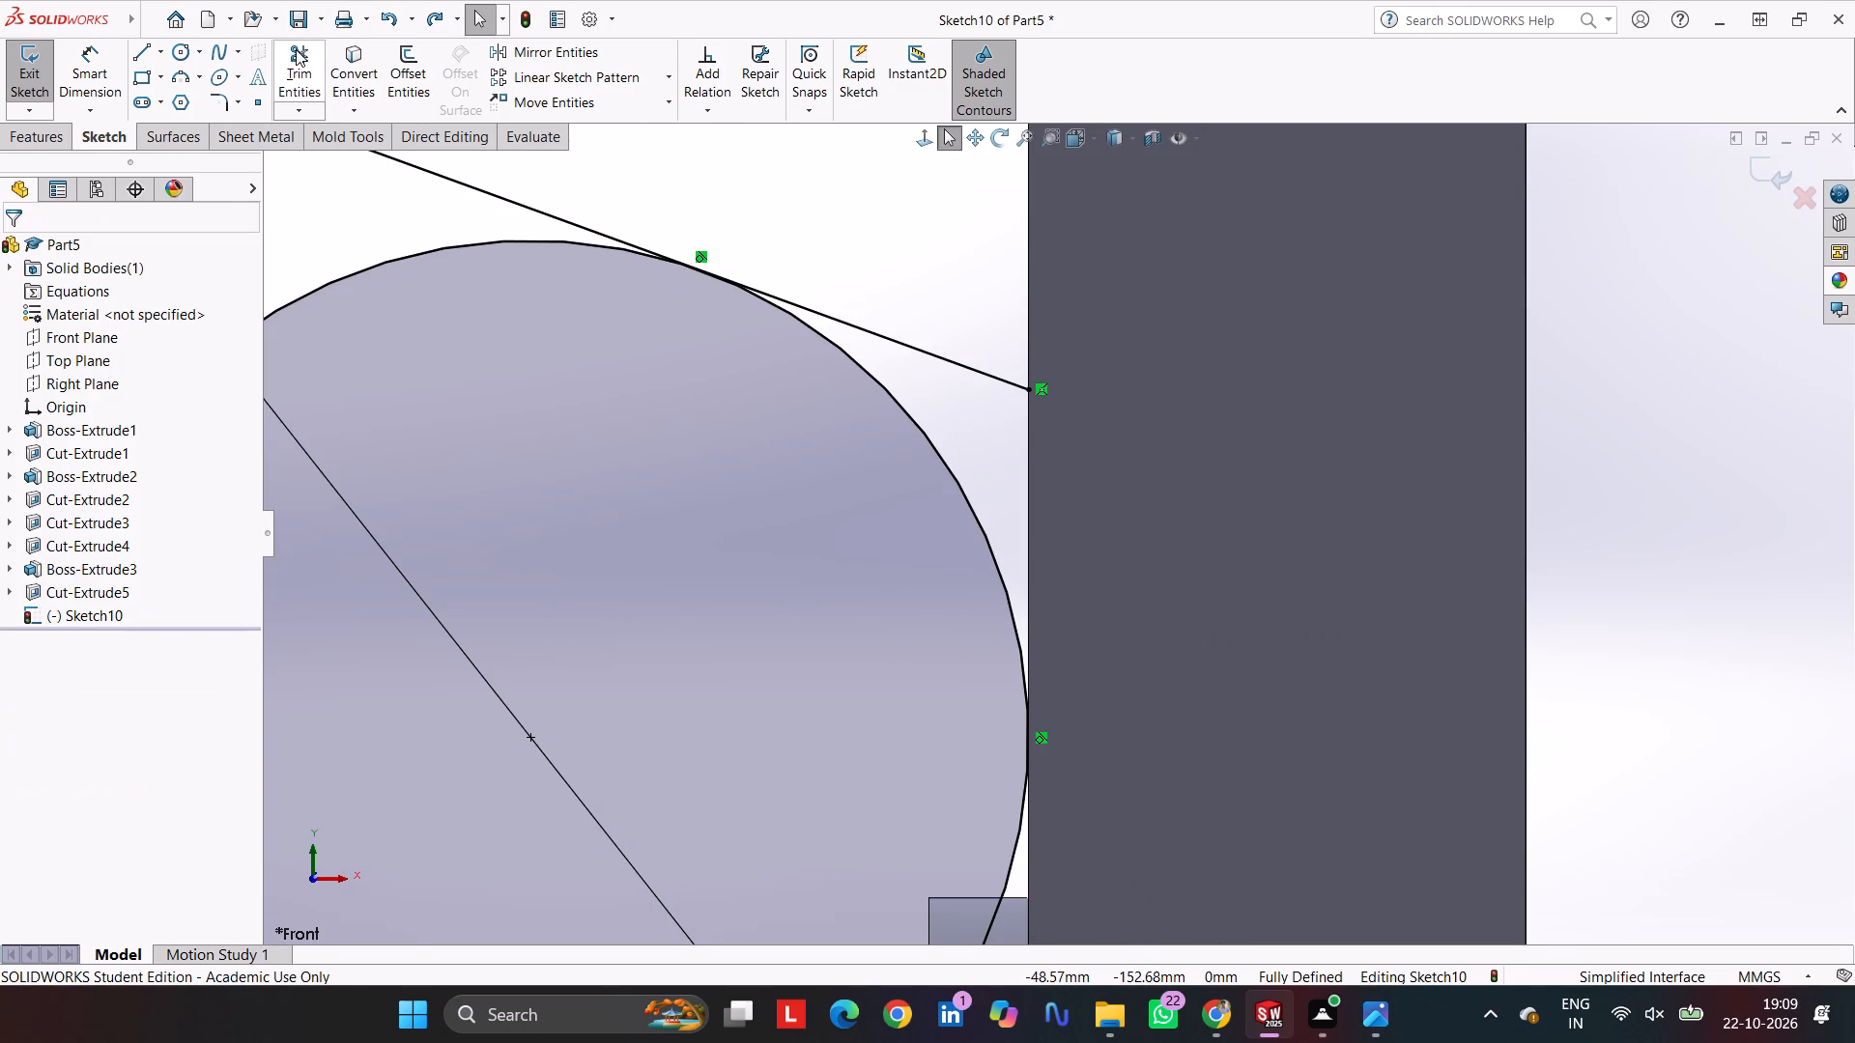
left_click(300, 62)
left_click_drag(968, 415, 941, 310)
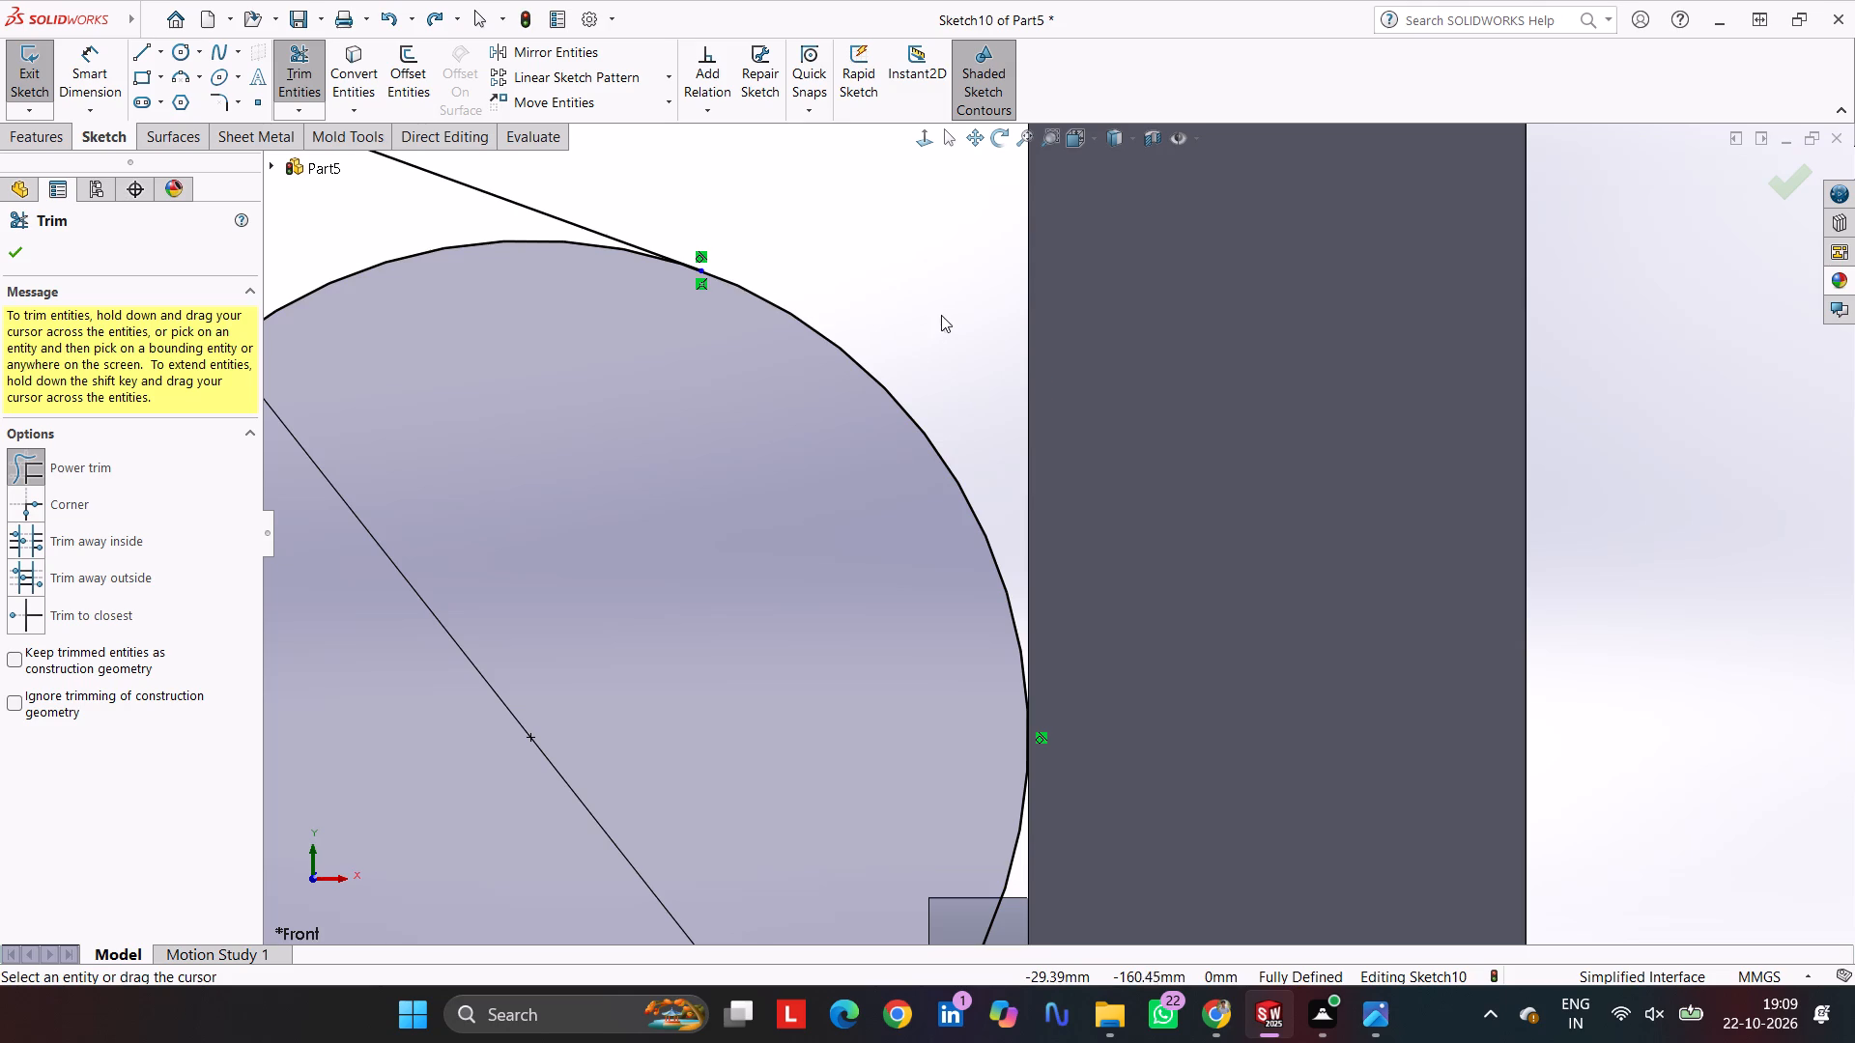
scroll(954, 379, "up", 9)
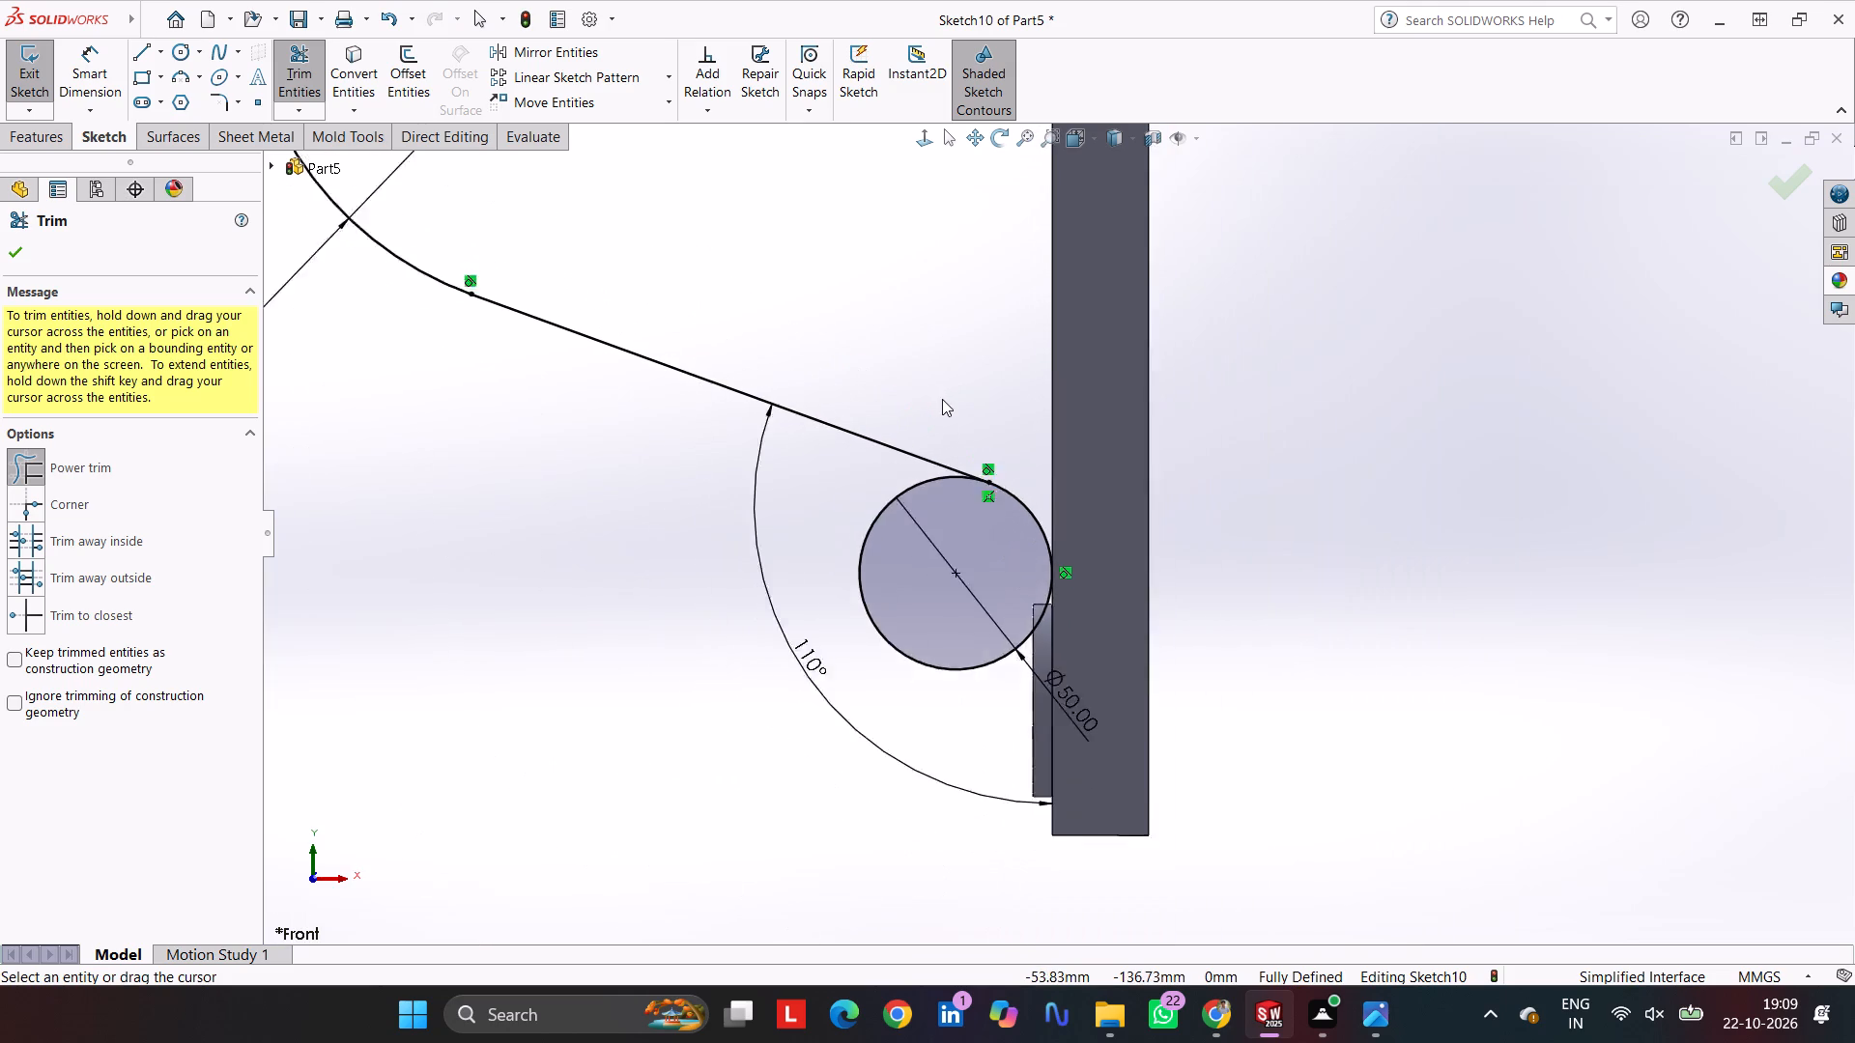
scroll(942, 399, "up", 4)
key("Escape")
key("Escape")
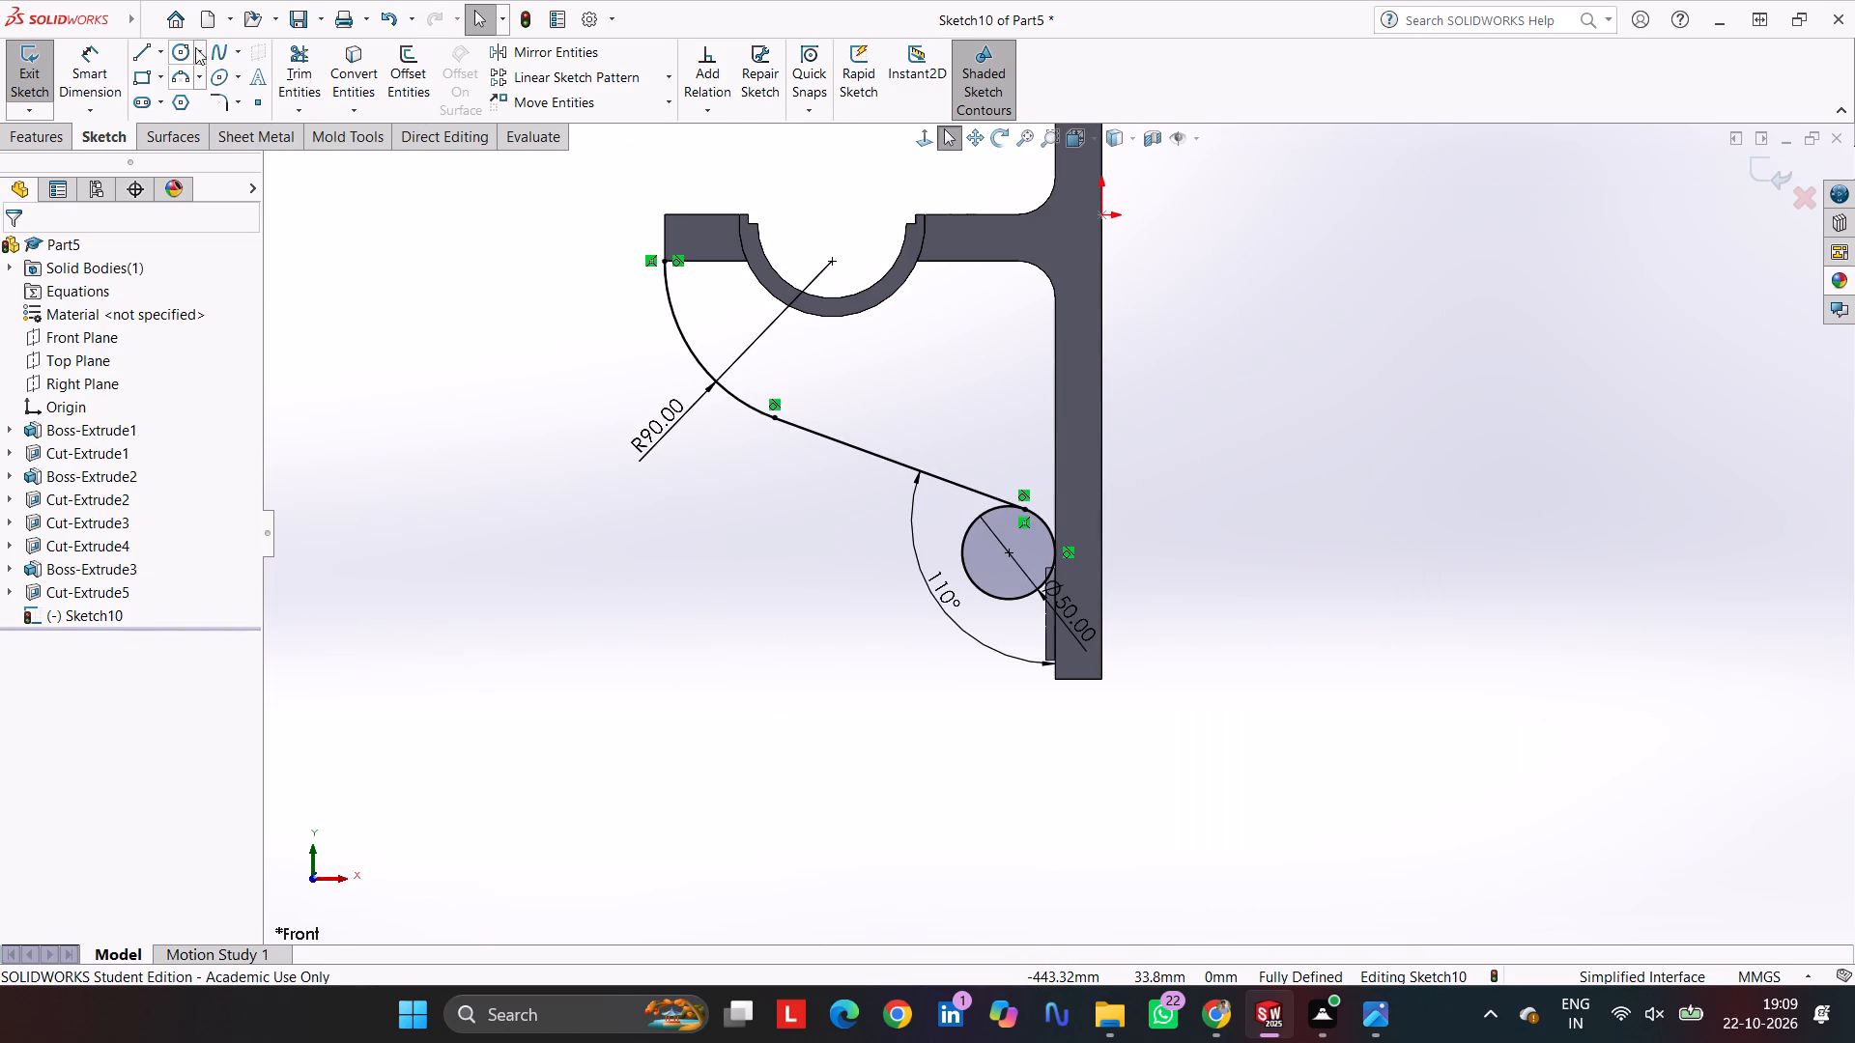
Sketch a horizontal line about 9 mm long inward from the R90 arc's upper end, continuing into an inner arc of about 77 mm radius.
left_click(144, 50)
scroll(645, 310, "down", 6)
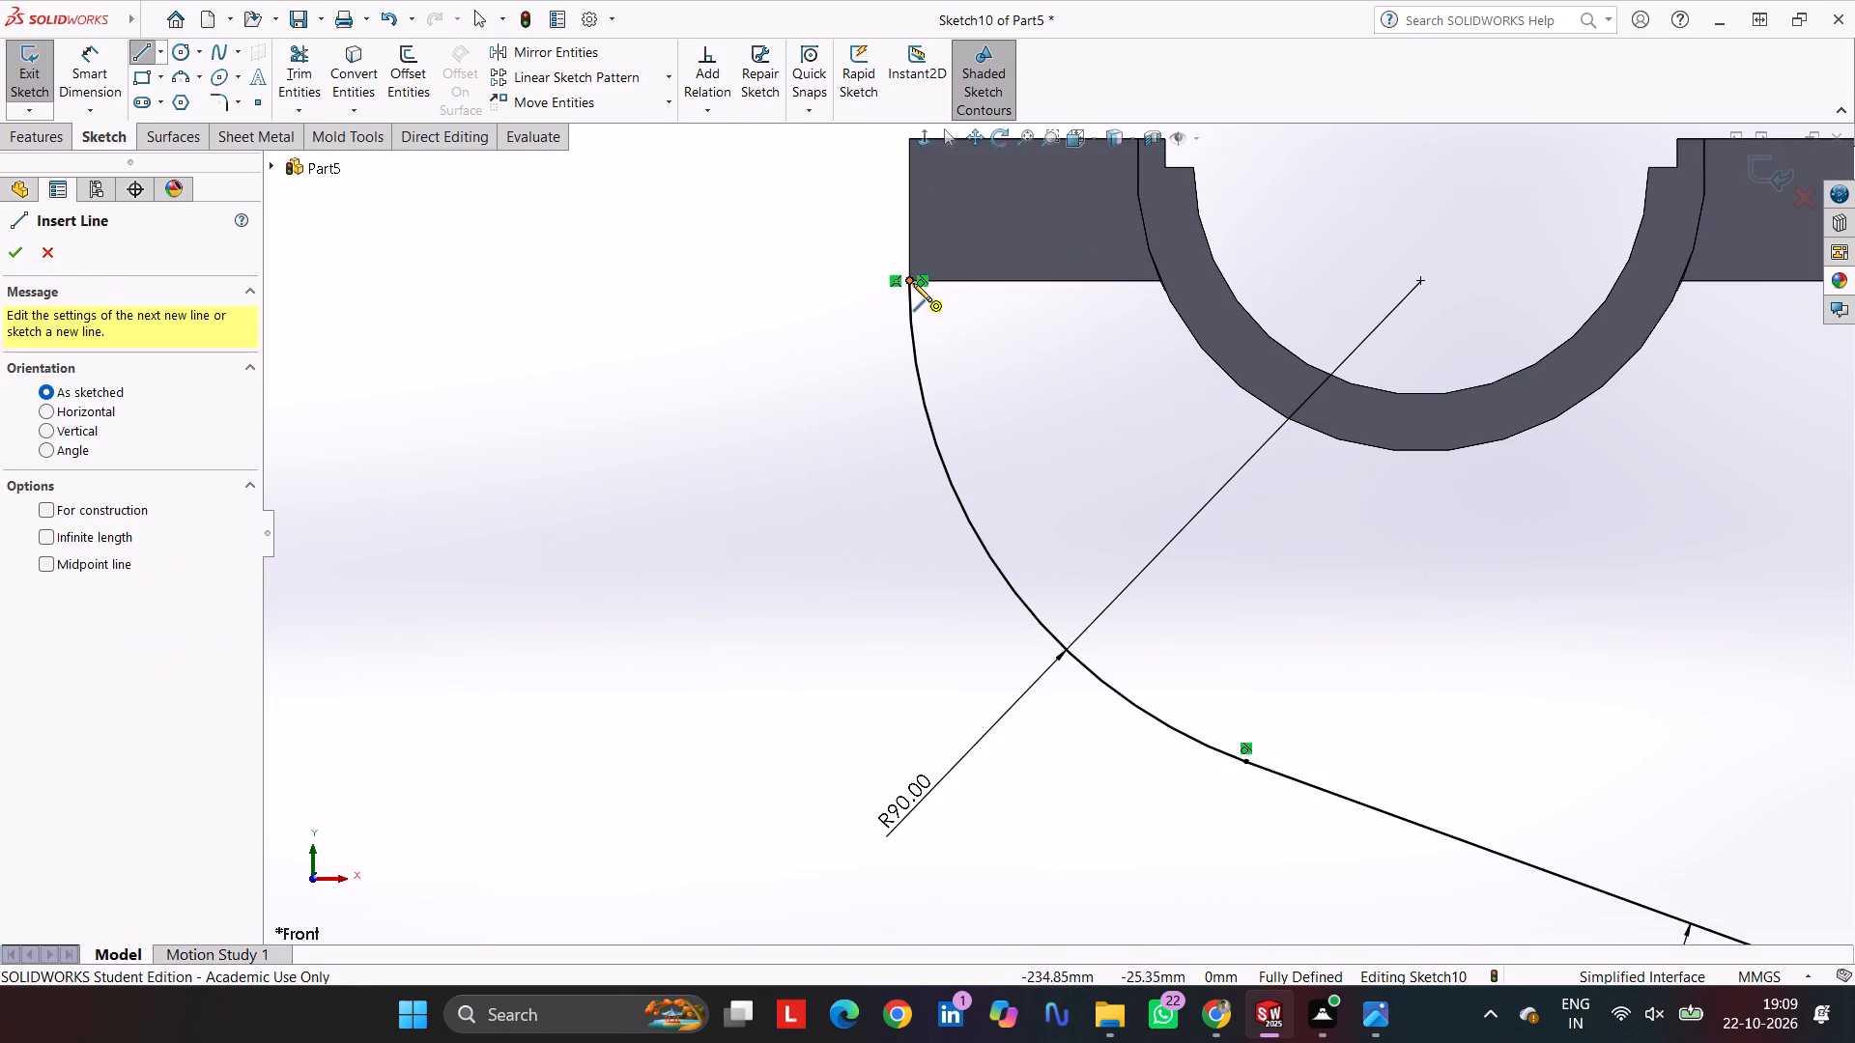
left_click(908, 280)
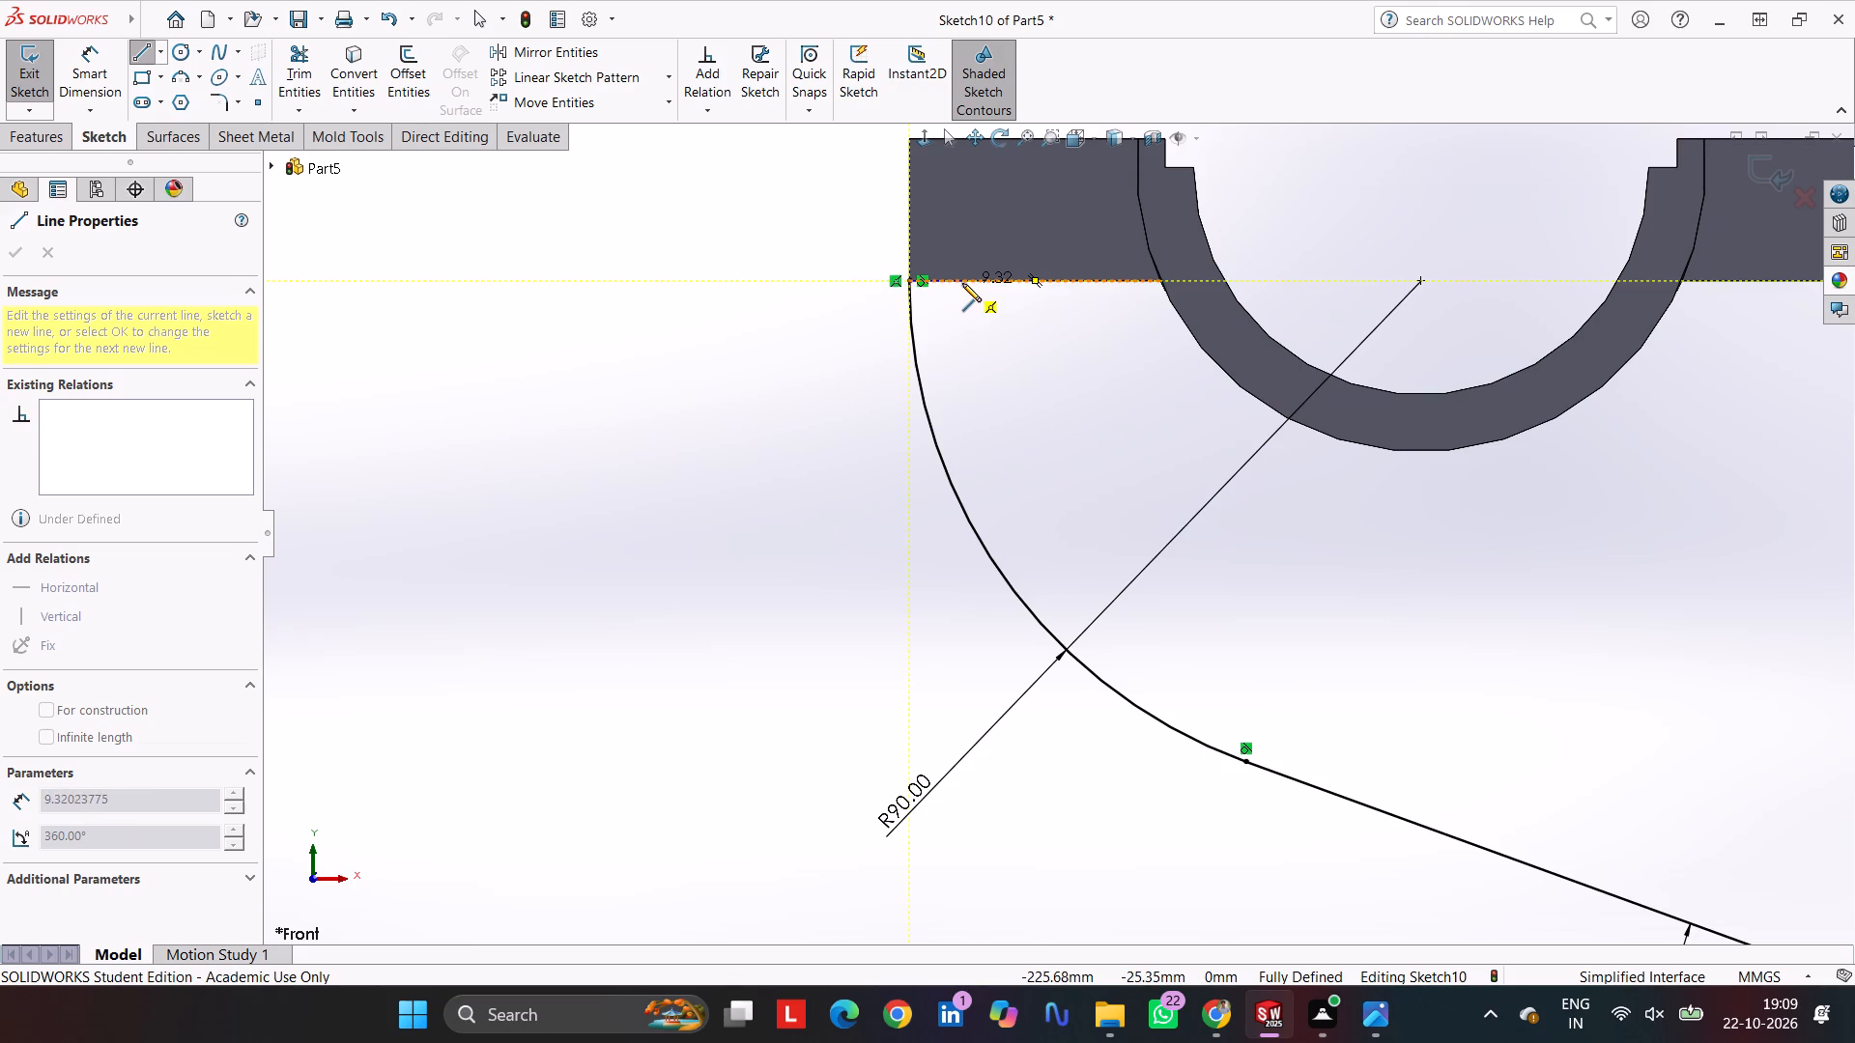
left_click(962, 283)
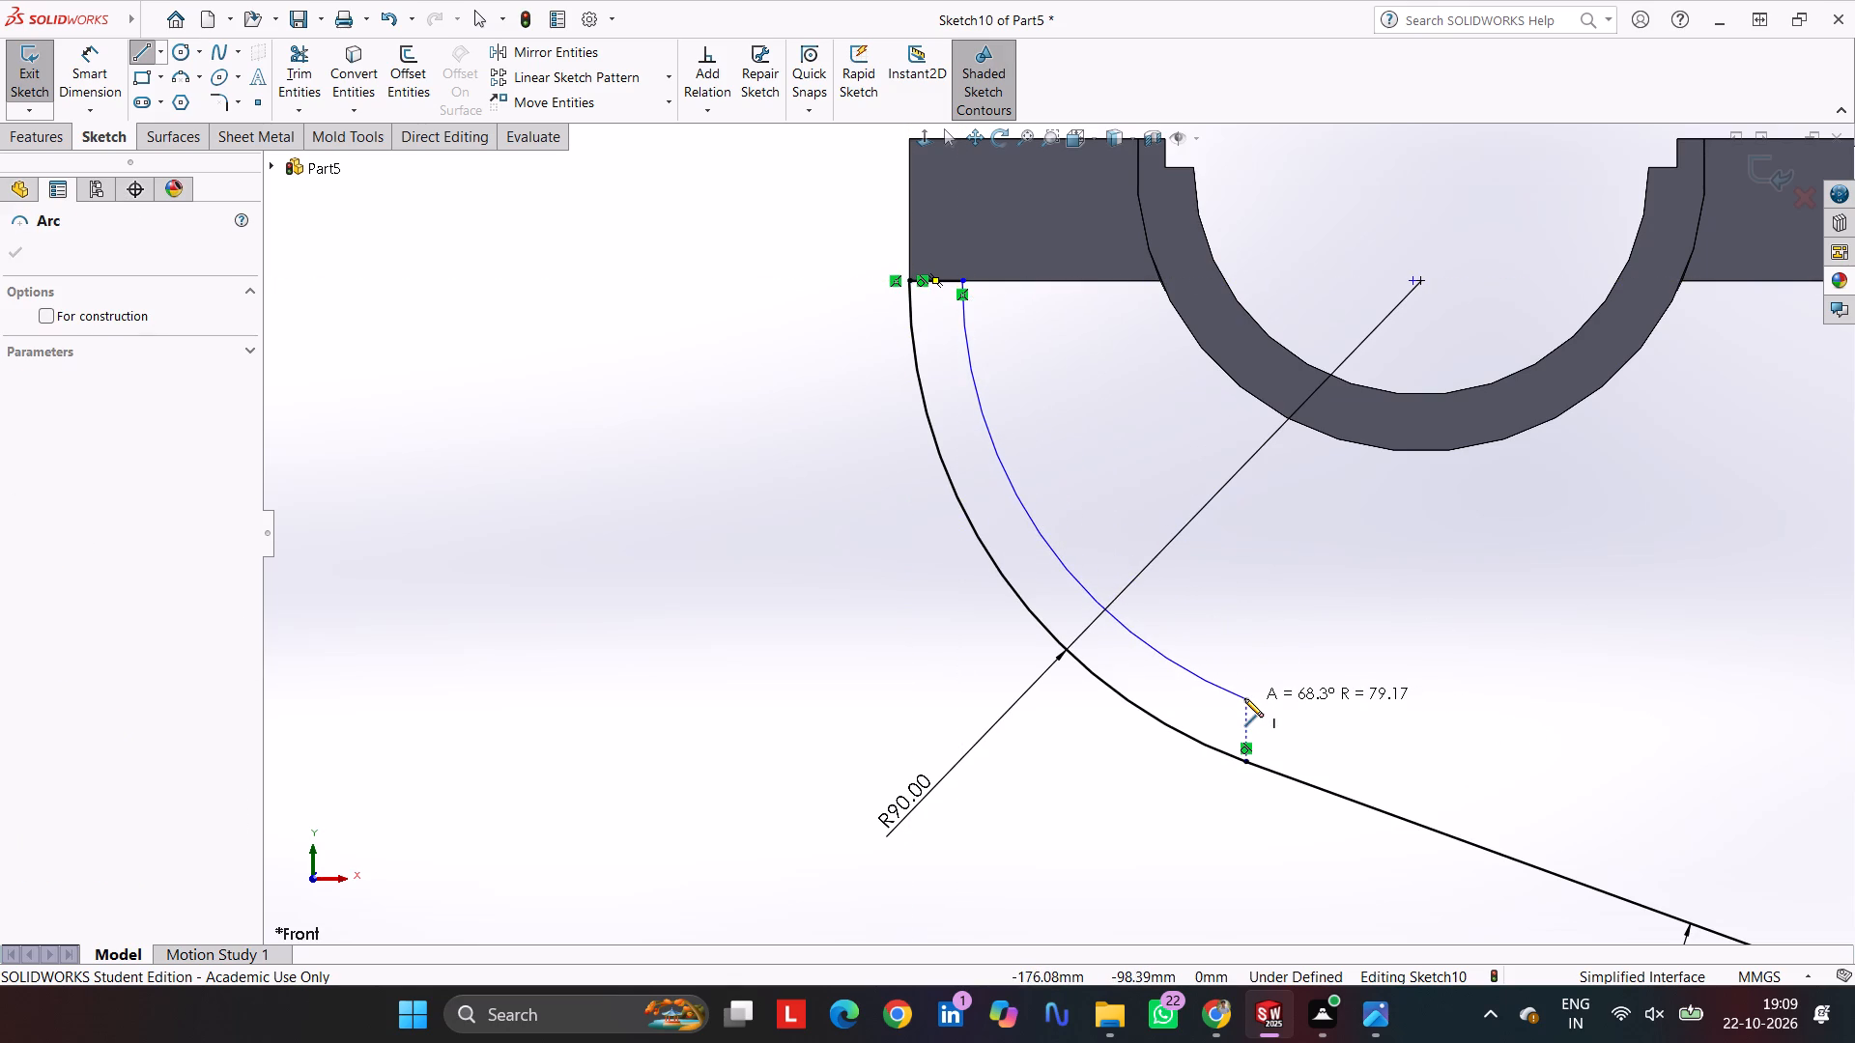
left_click(1292, 706)
Continue the inner profile with a sloped line about 132 mm long and a tangent arc of about 14 mm radius ending on the column's inner edge.
scroll(1334, 719, "up", 5)
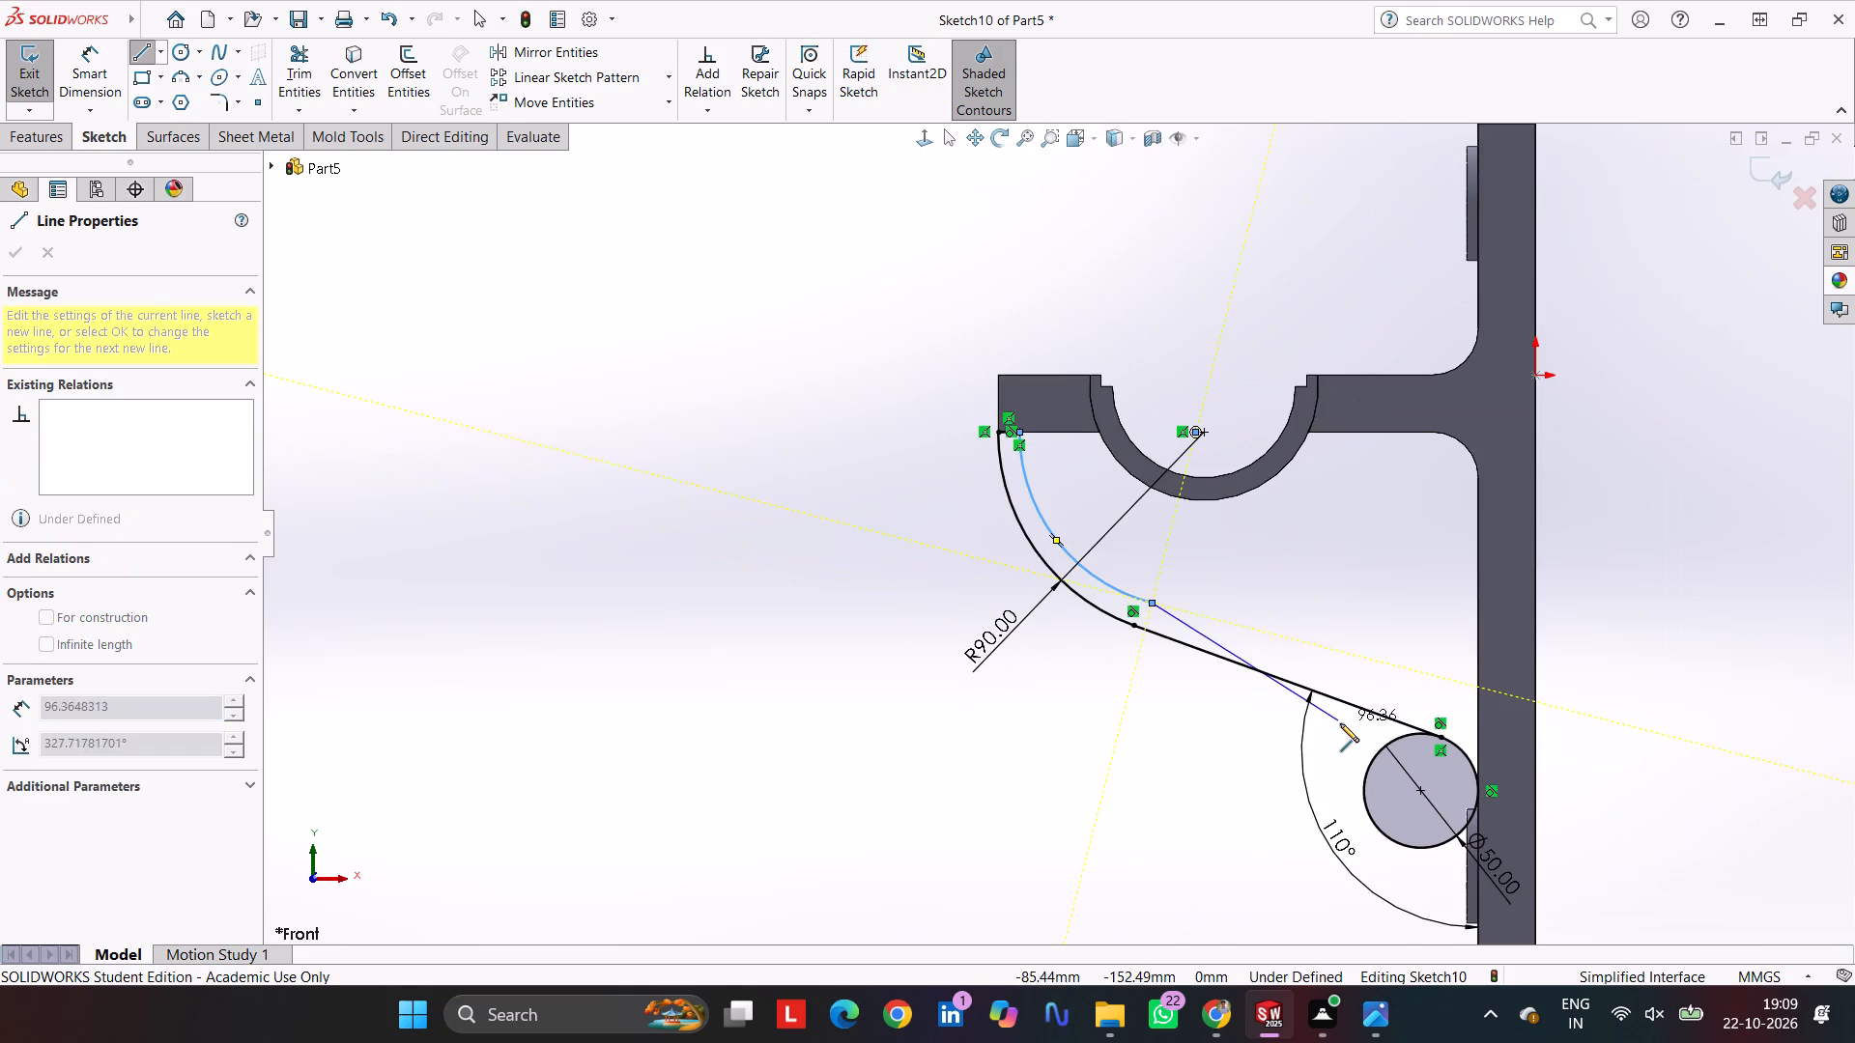
left_click(1435, 710)
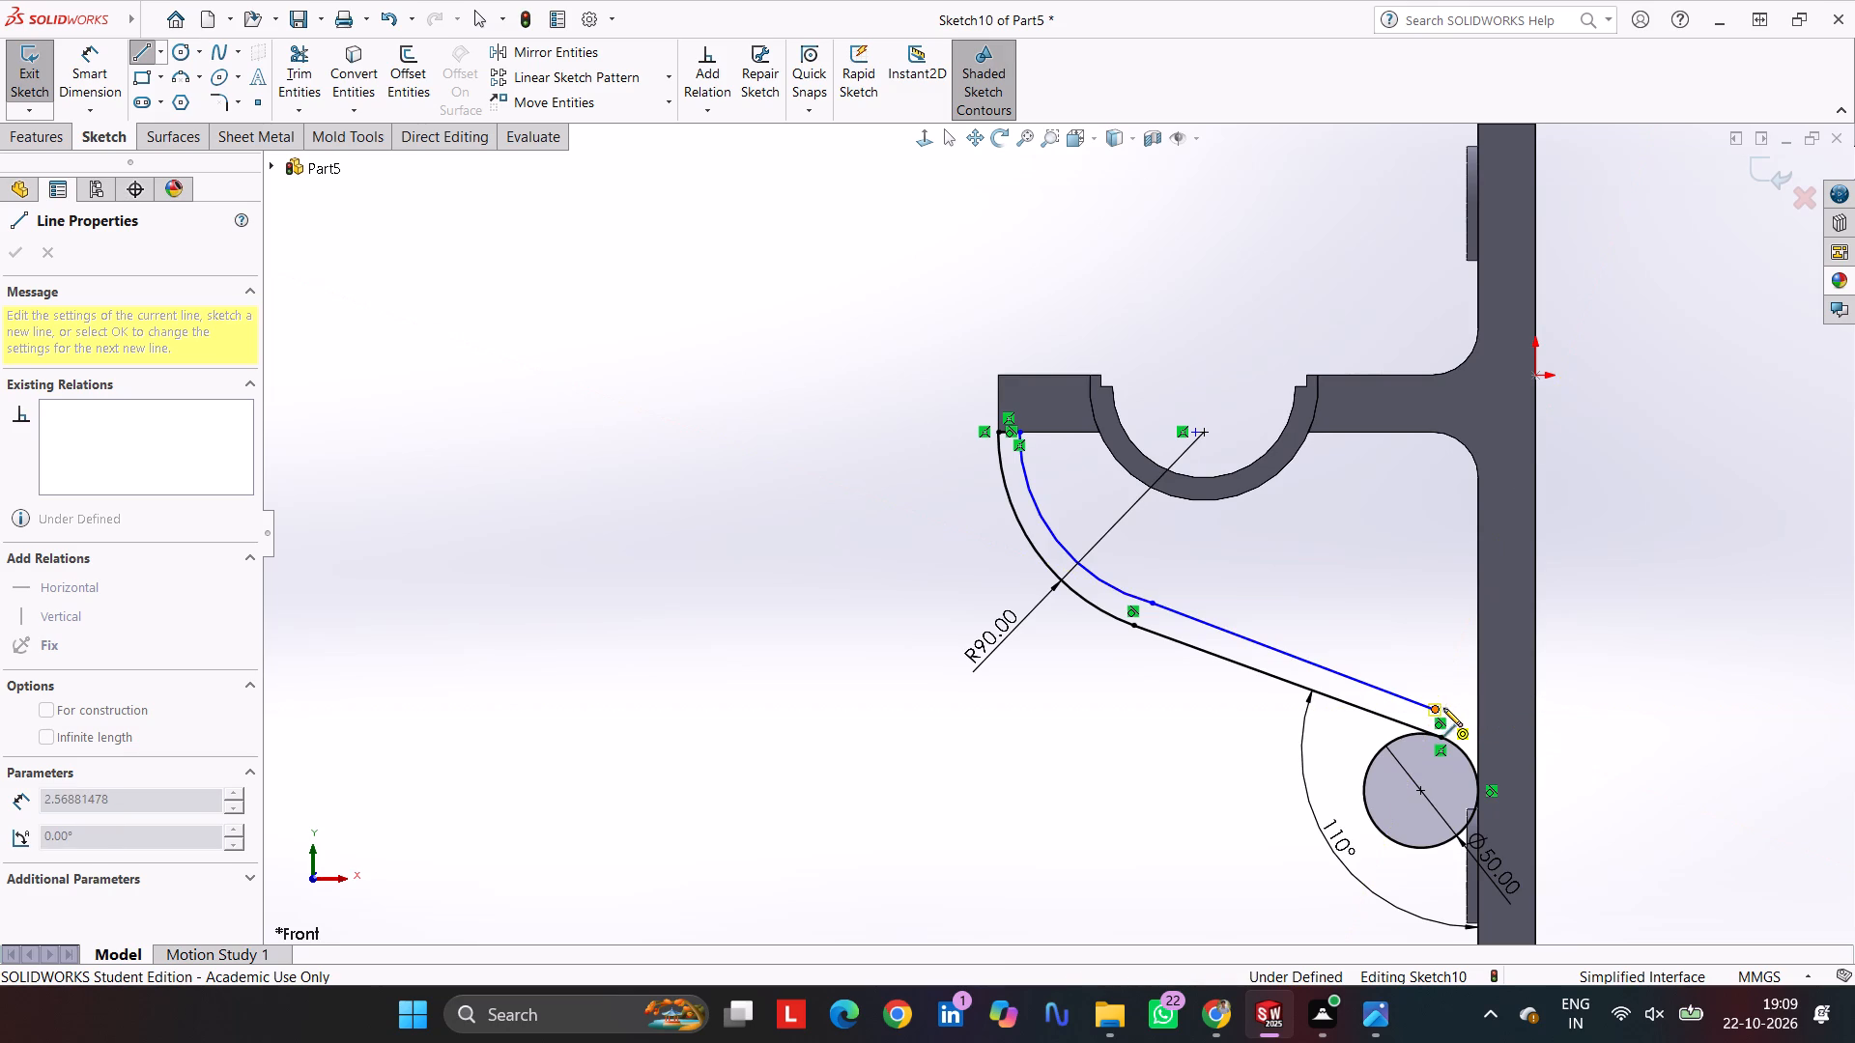
left_click(1477, 672)
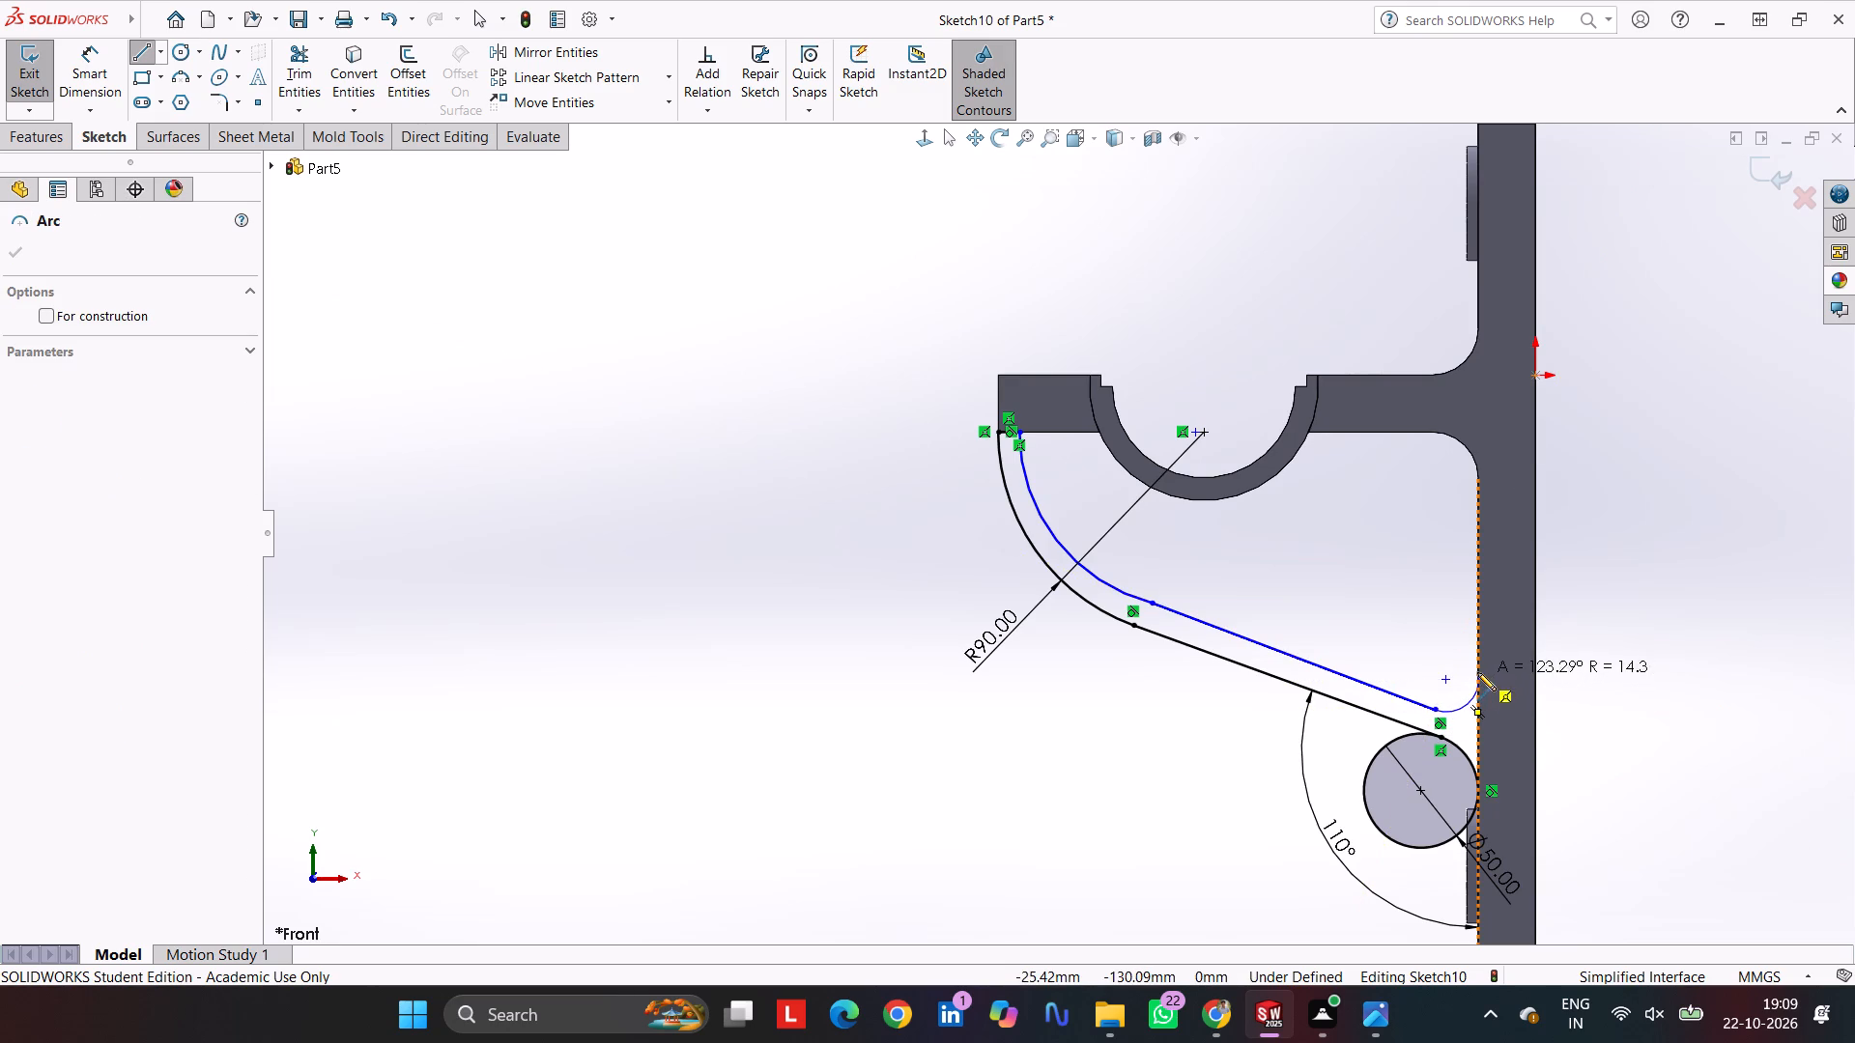
key("Escape")
key("Escape")
key("Escape")
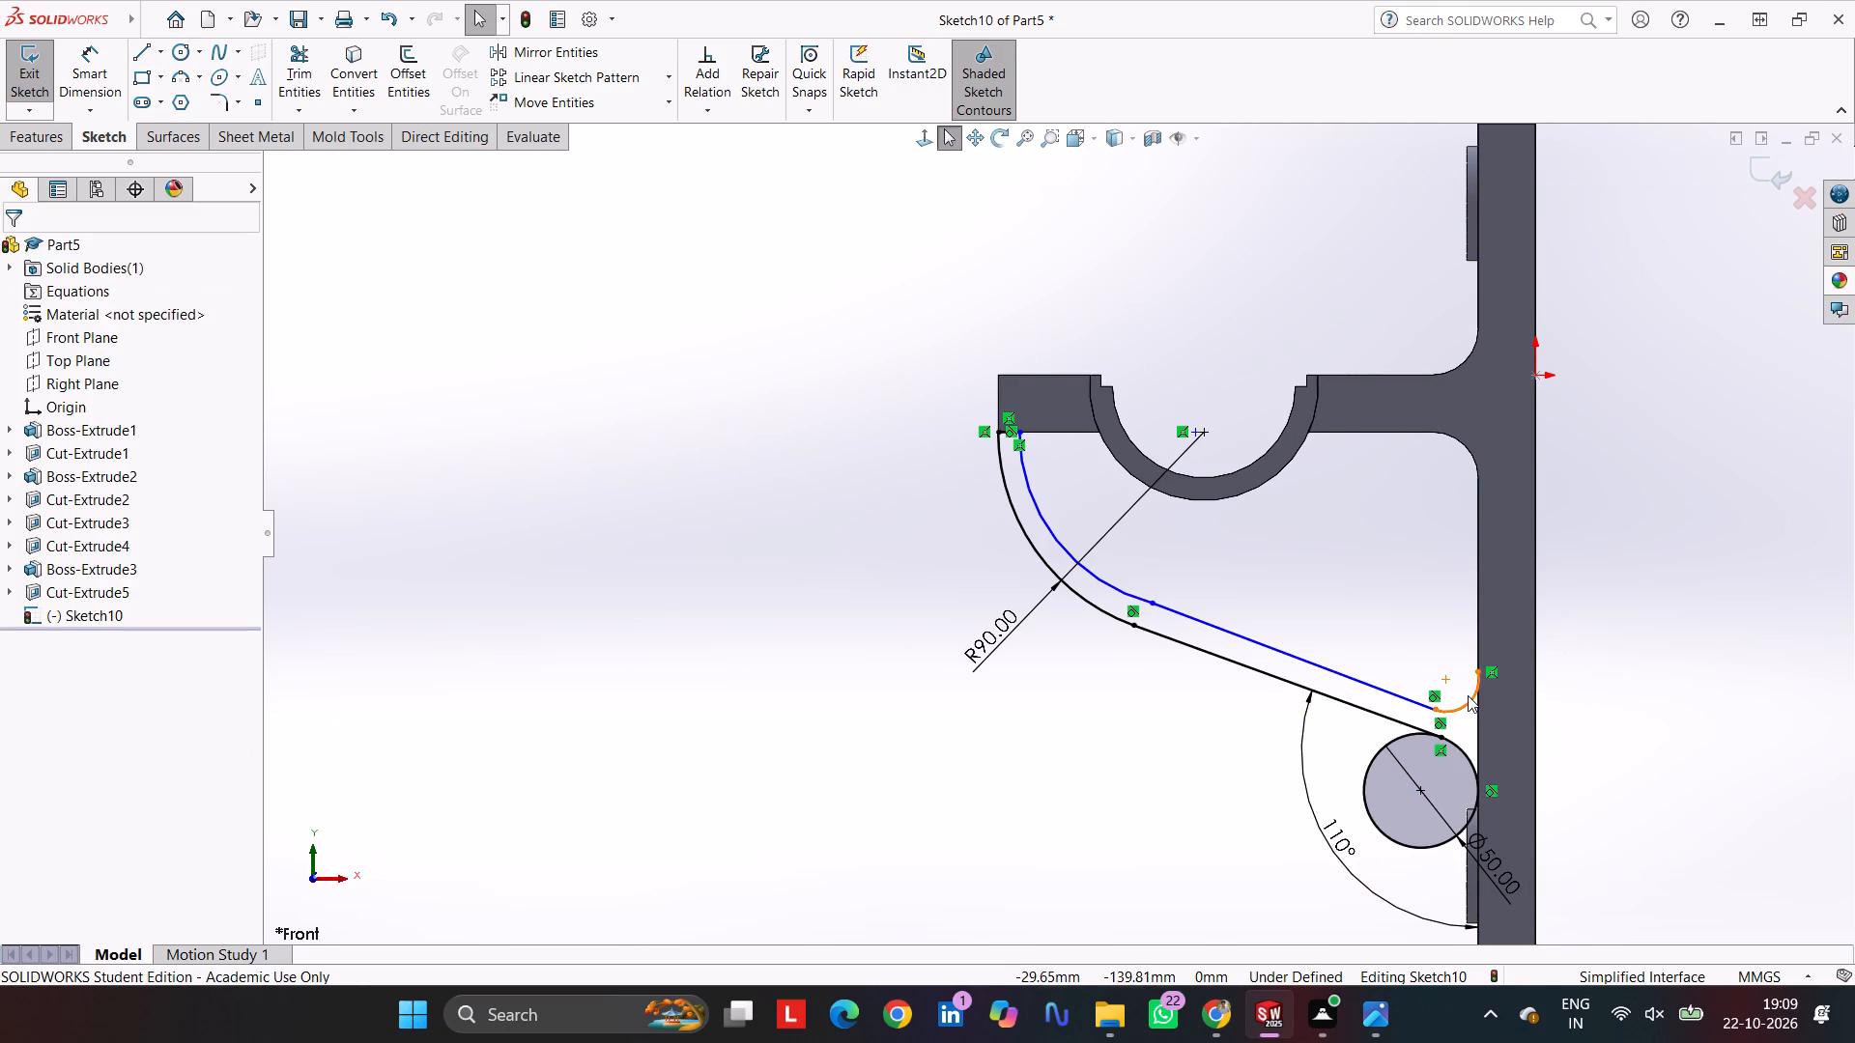
Make the small inner arc tangent to the column's inner edge.
scroll(1468, 695, "down", 4)
left_click(1380, 634)
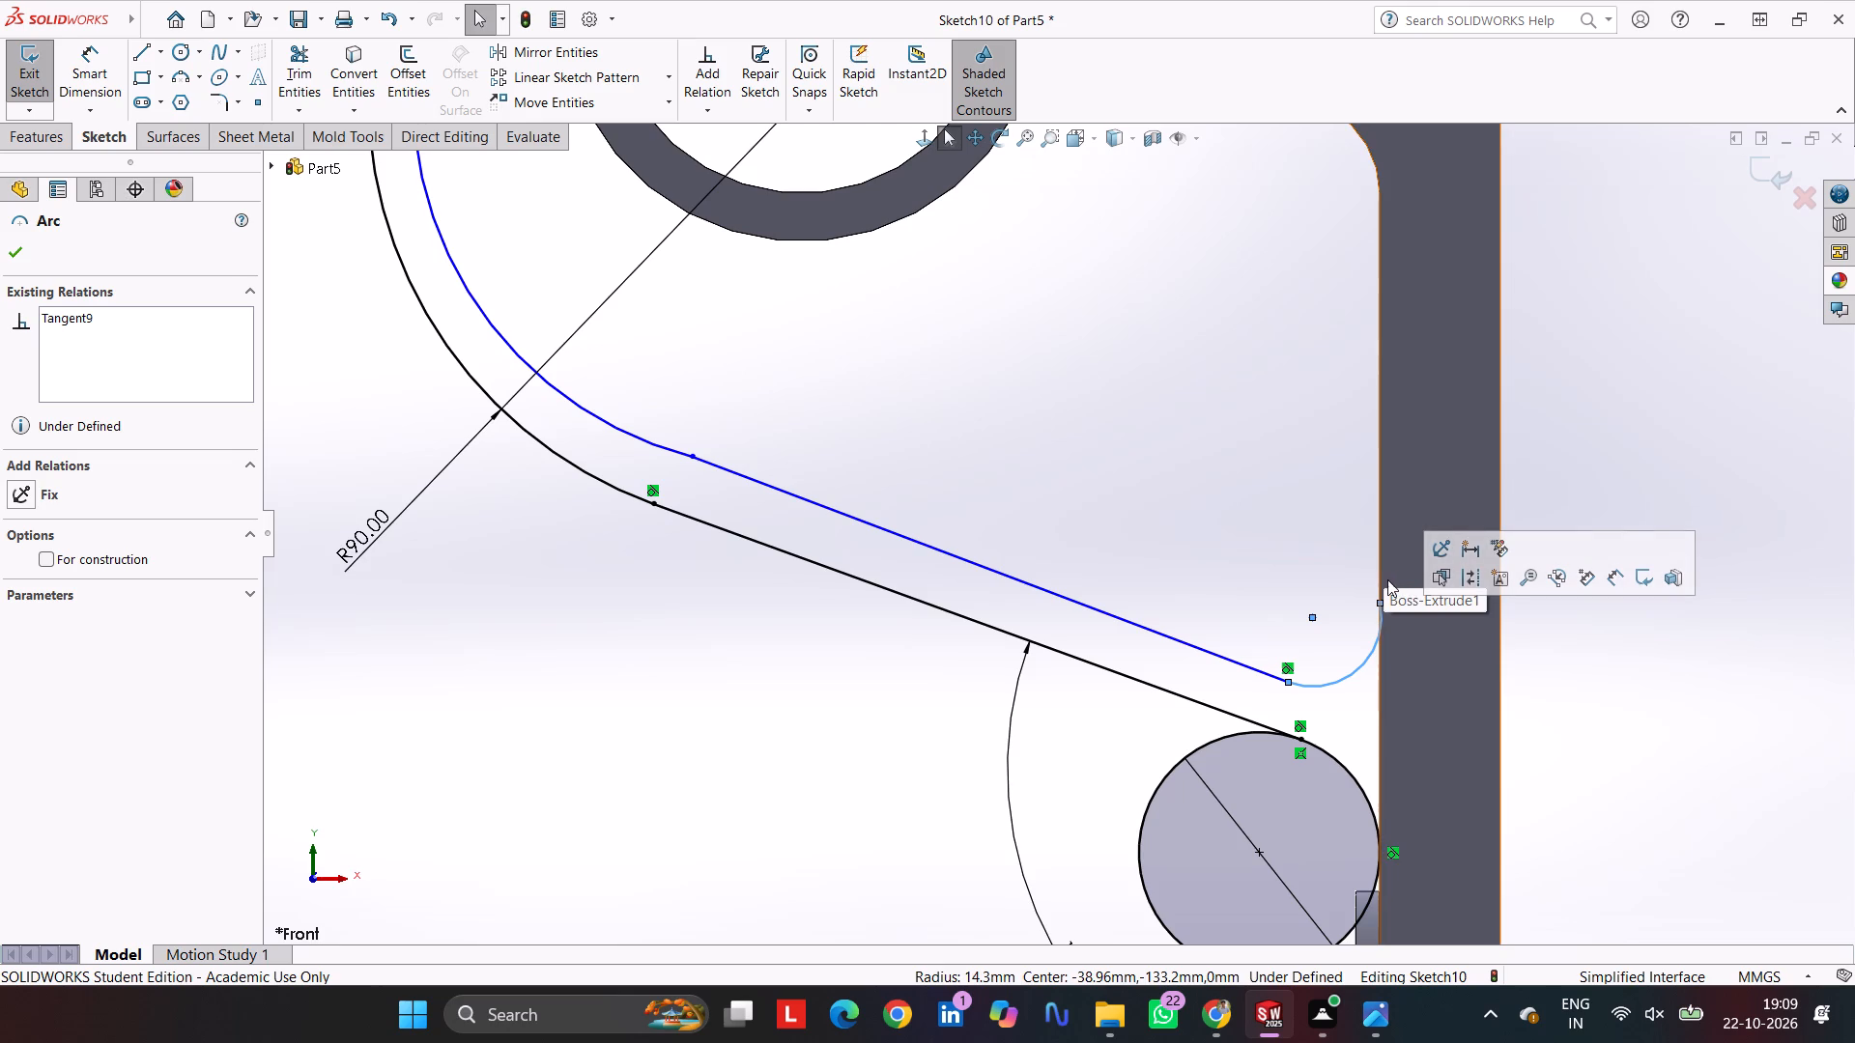
left_click(1383, 576, "ctrl")
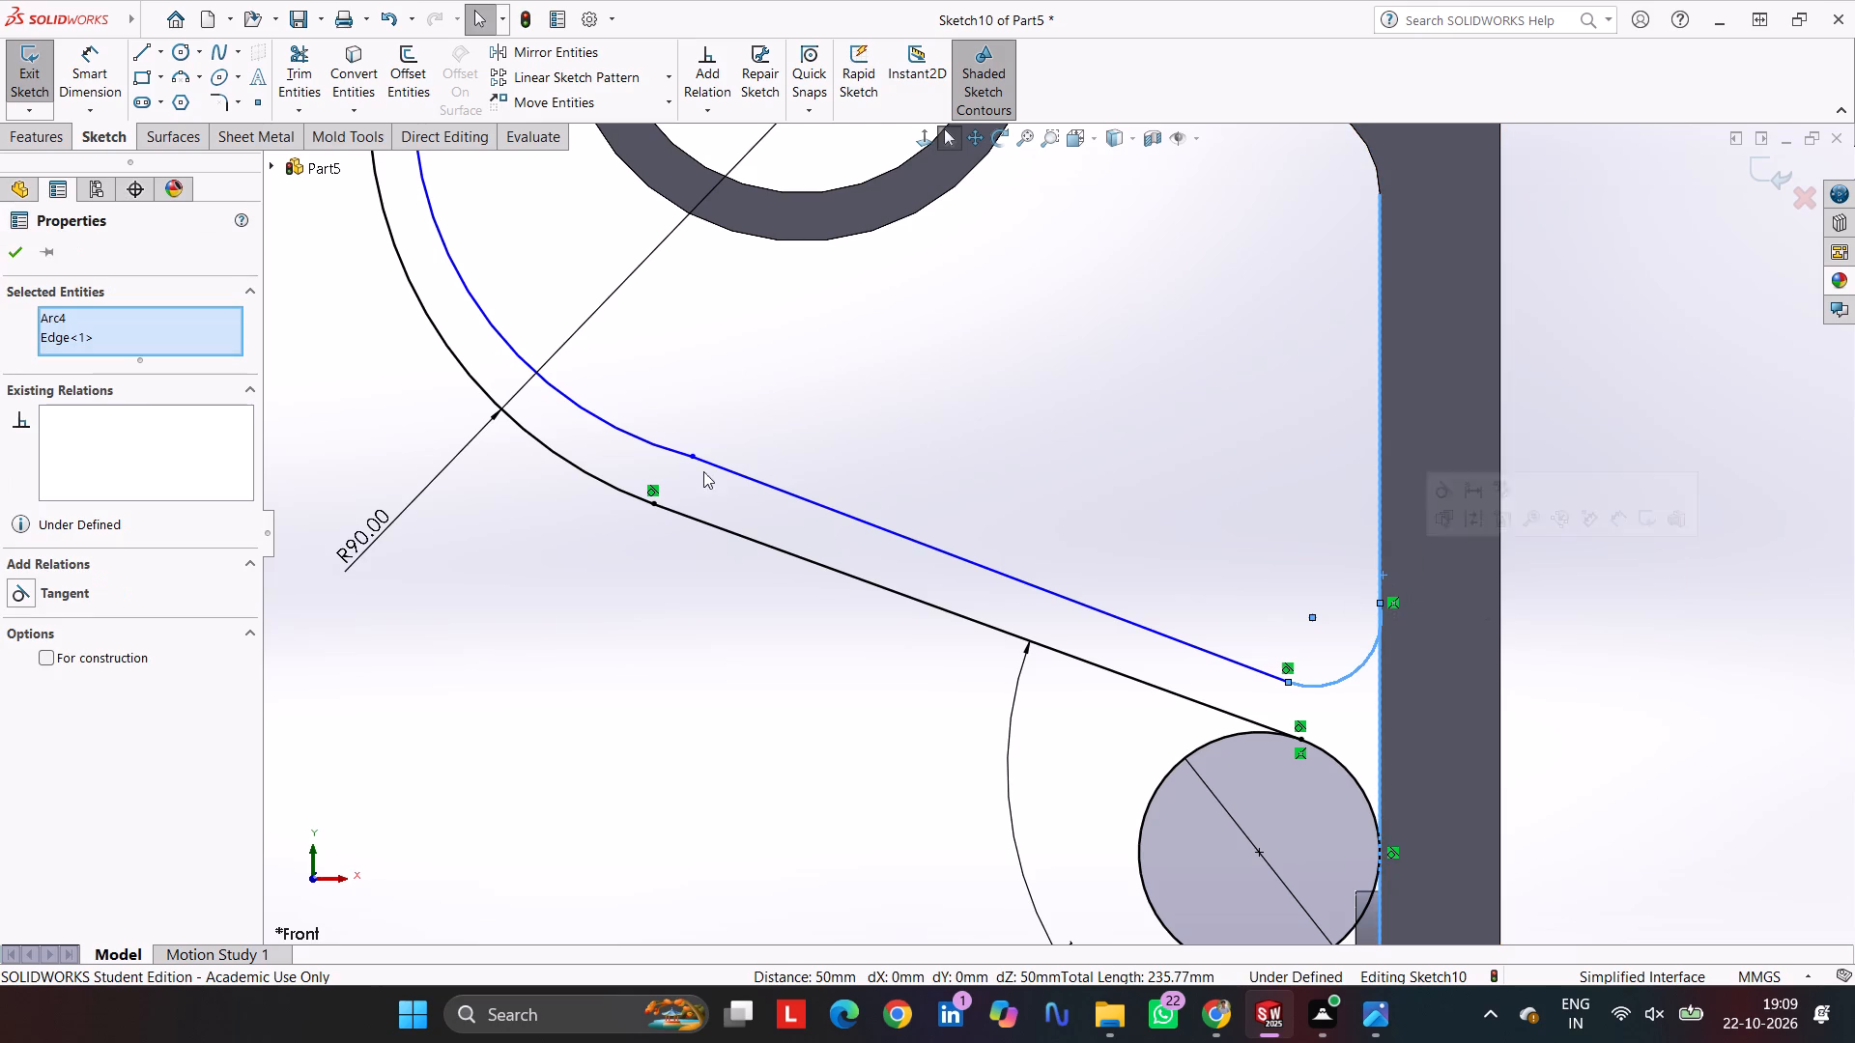
left_click(80, 586)
left_click(738, 622)
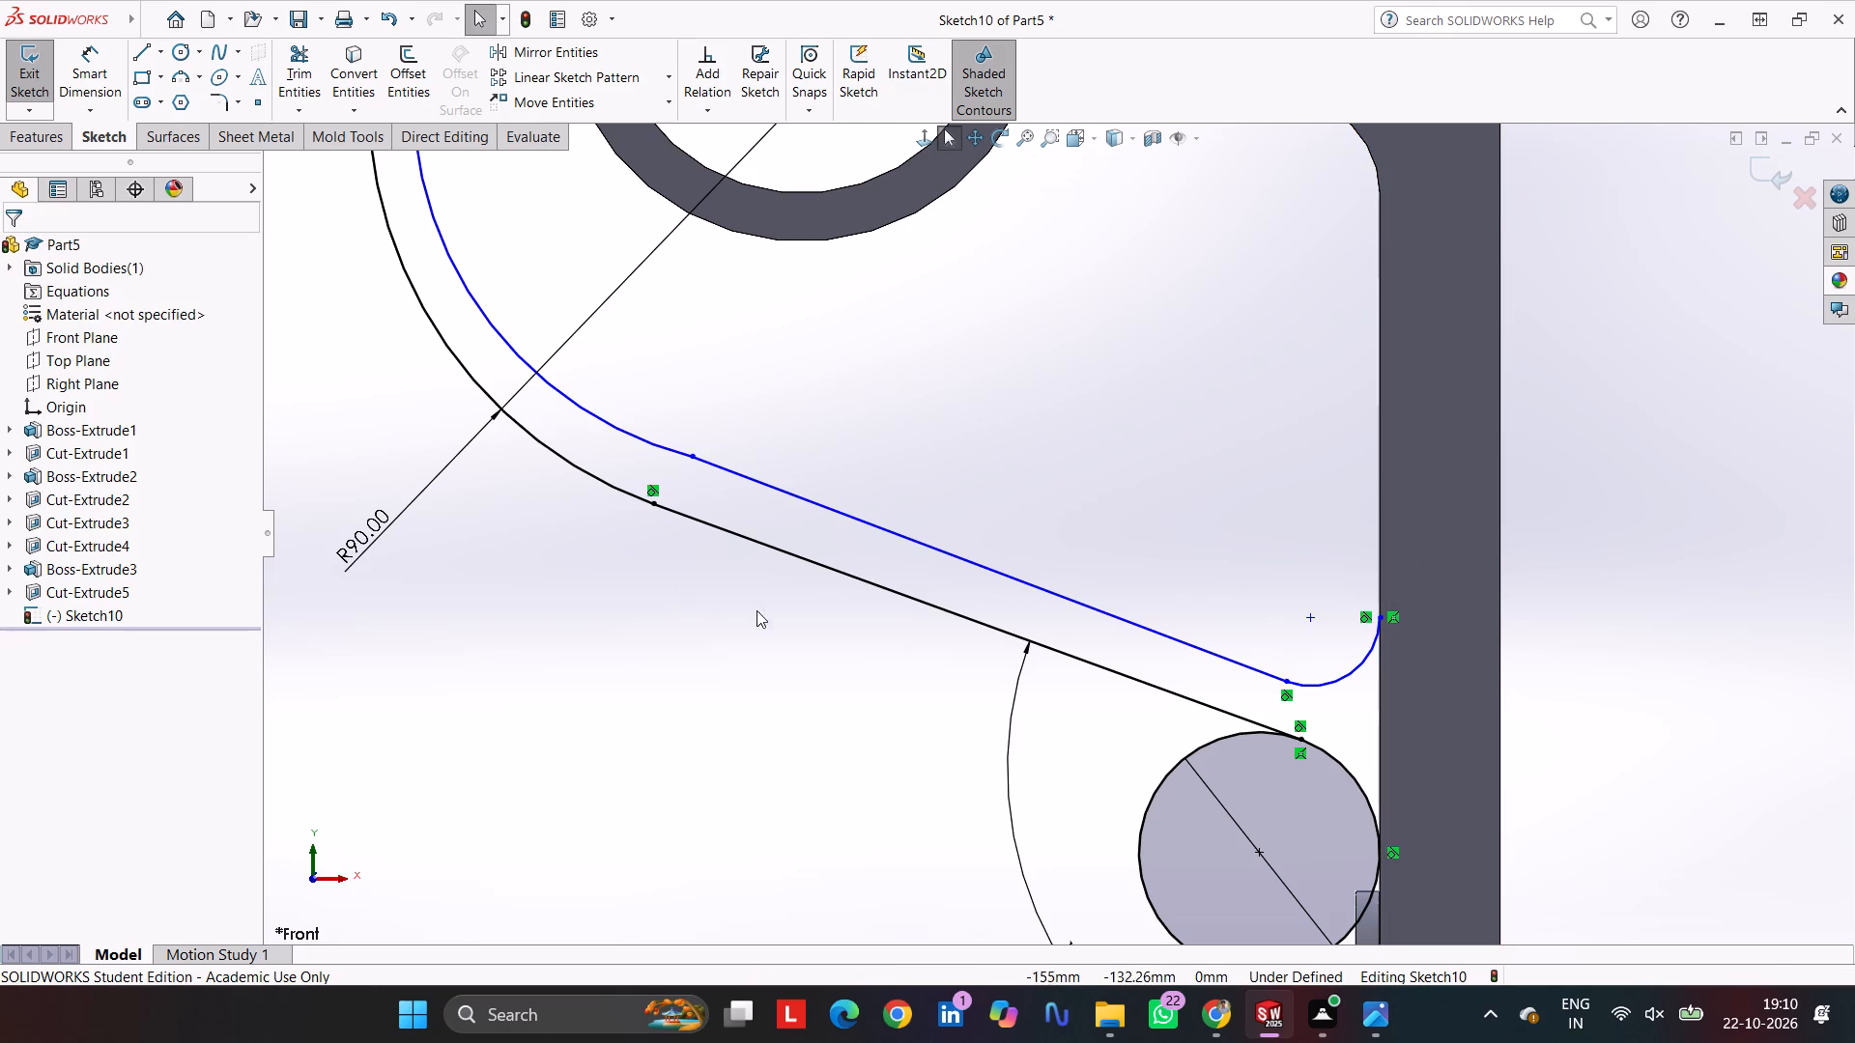
Make the inner sloped line parallel to the outer sloped line.
left_click(880, 523)
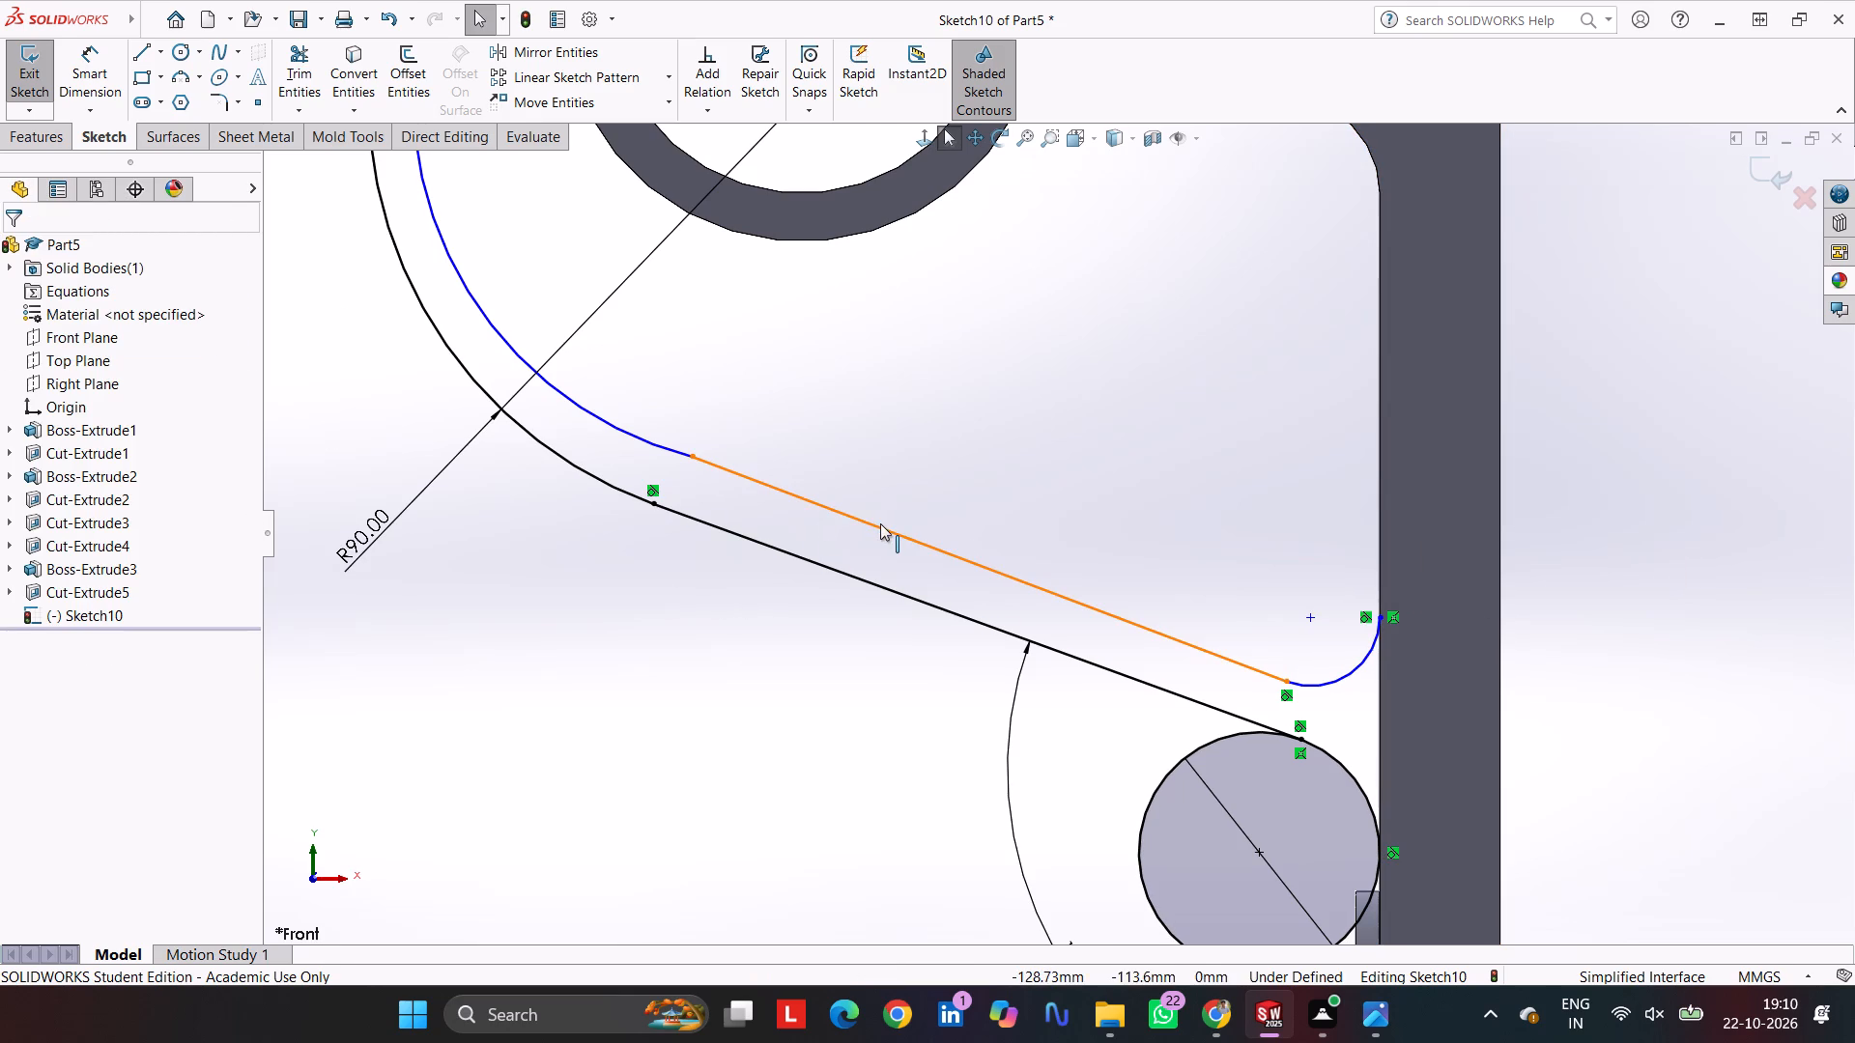
left_click(858, 578, "ctrl")
left_click(57, 711)
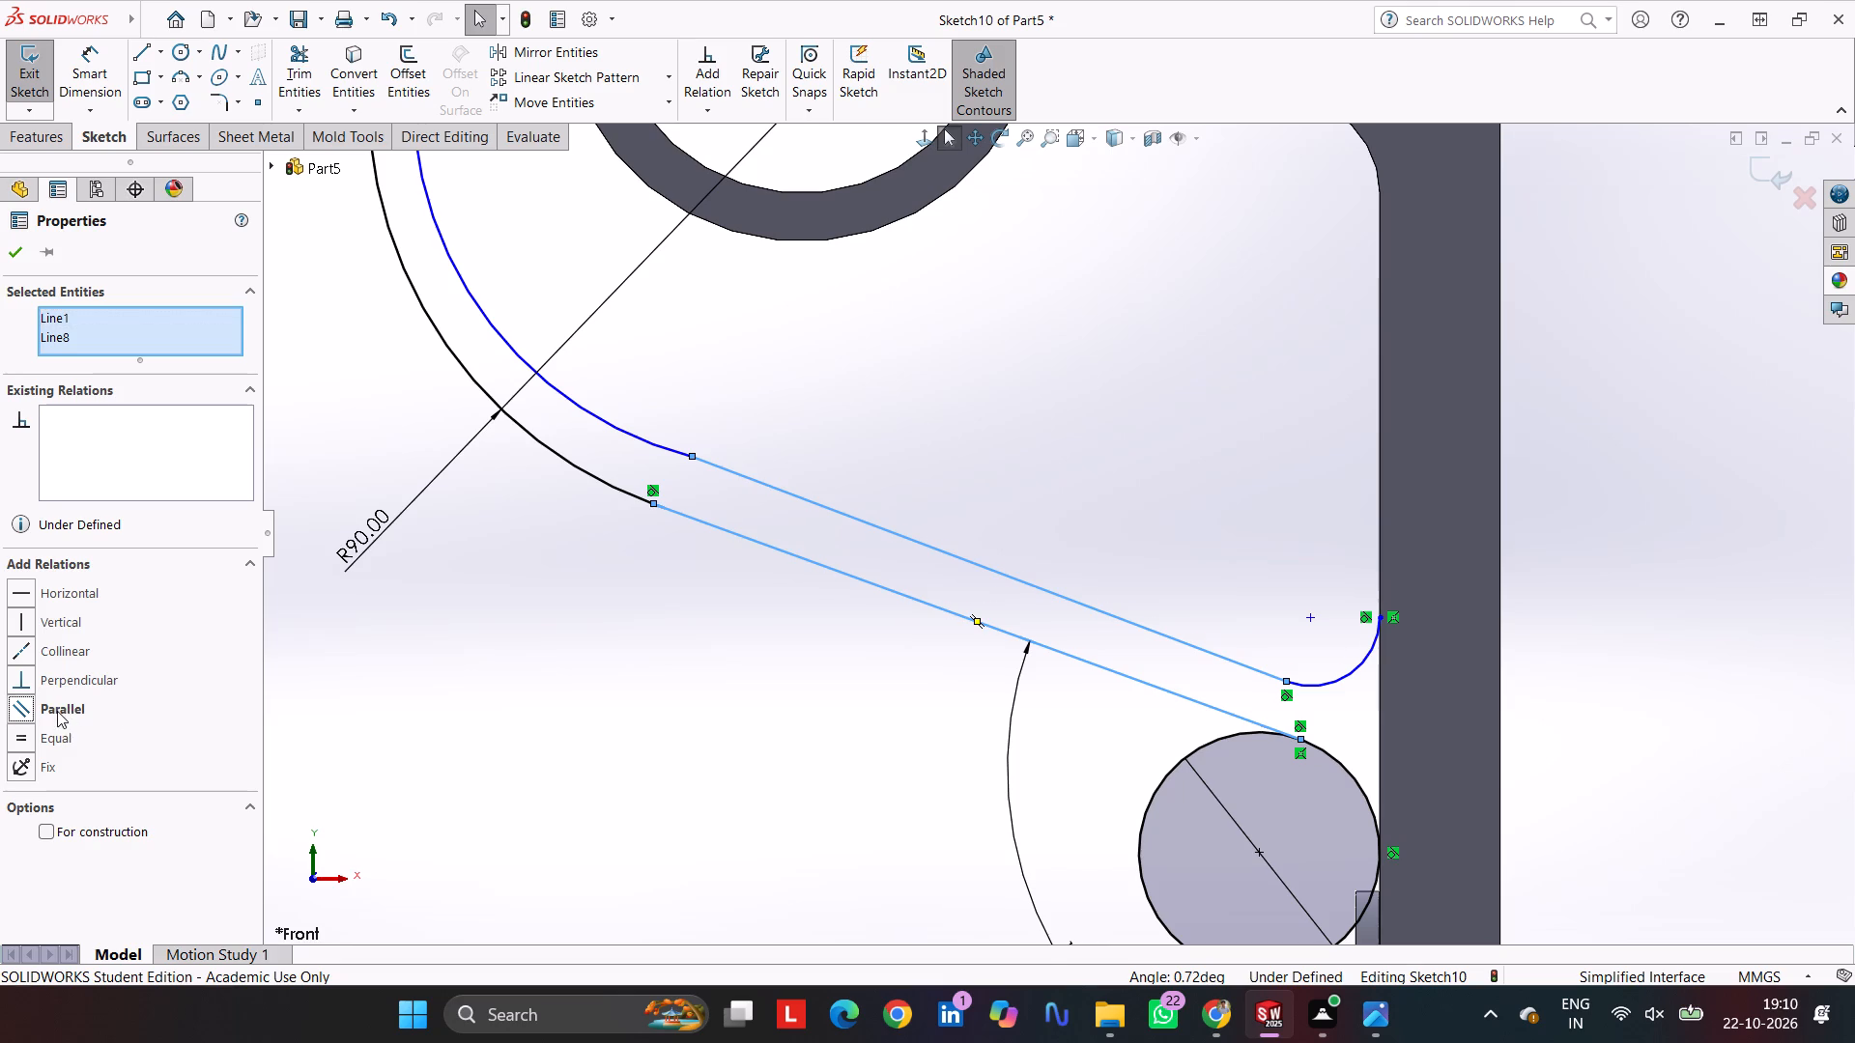
left_click(616, 676)
Make the large inner arc's centre point coincident with the R90 arc's centre.
left_click(527, 366)
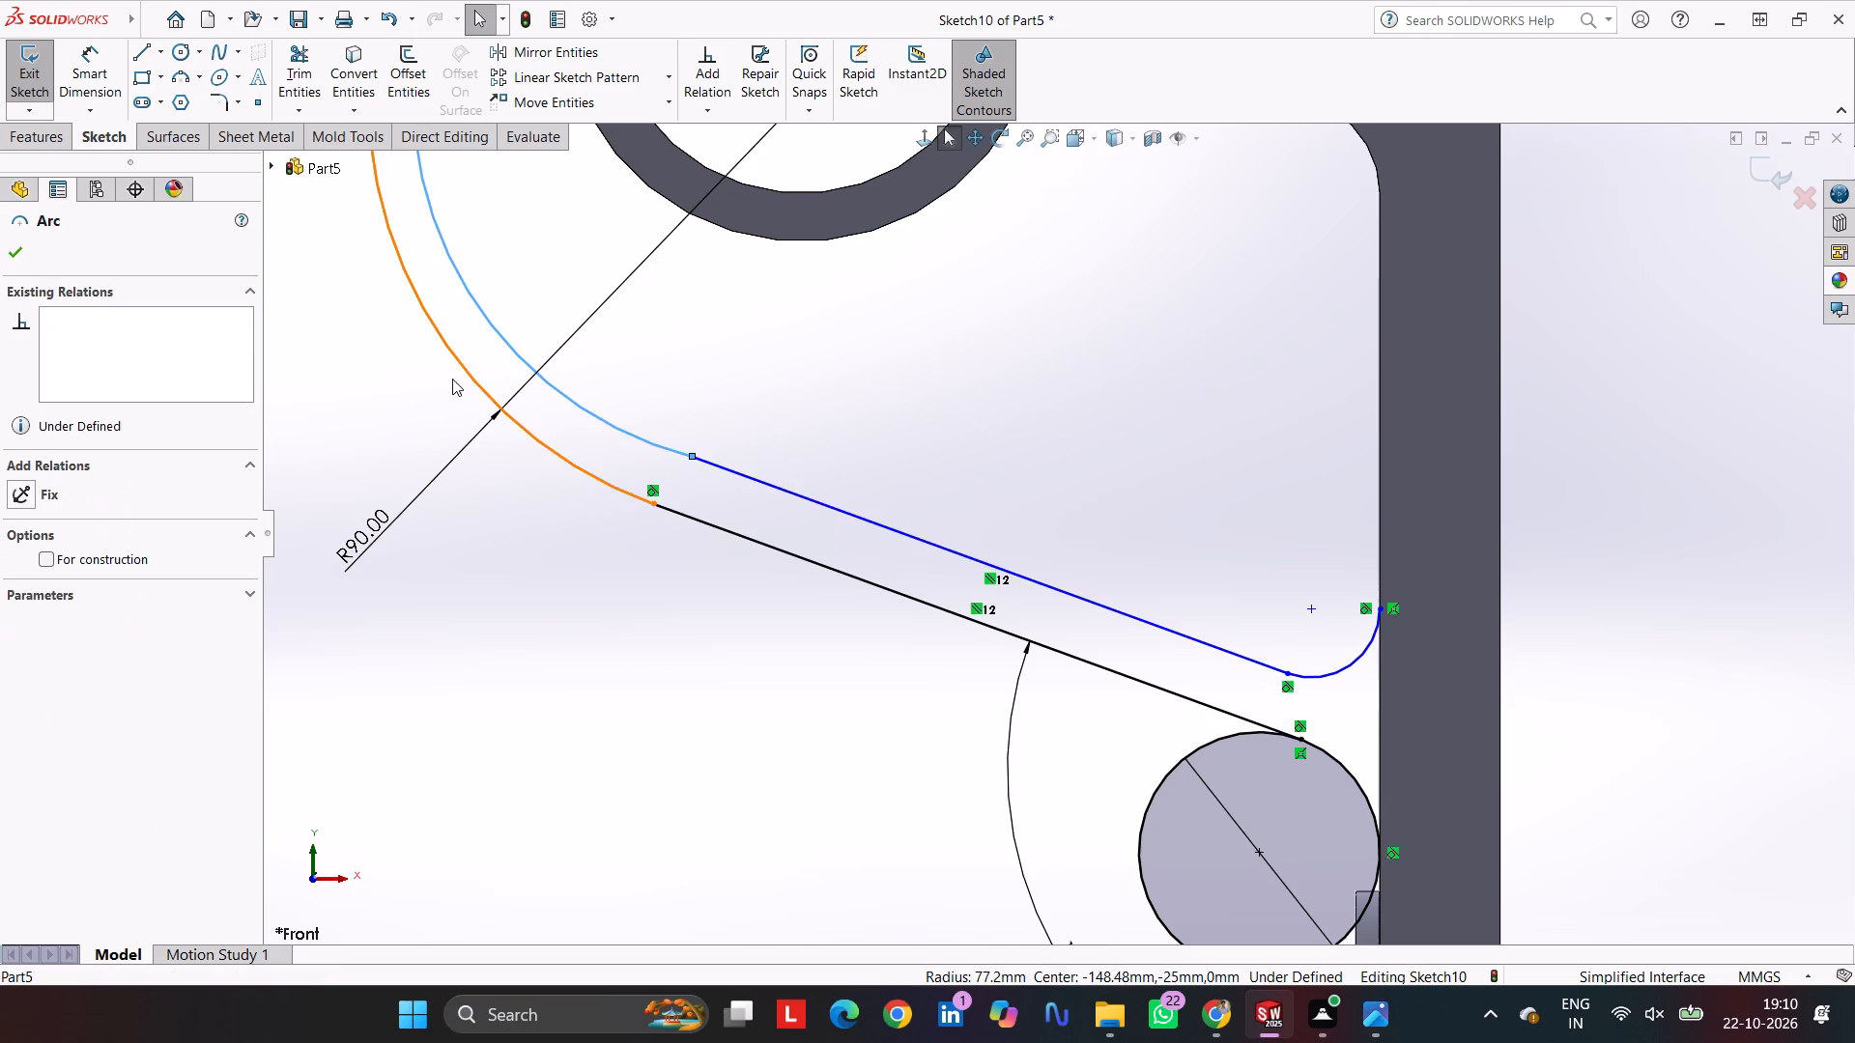
scroll(607, 674, "up", 2)
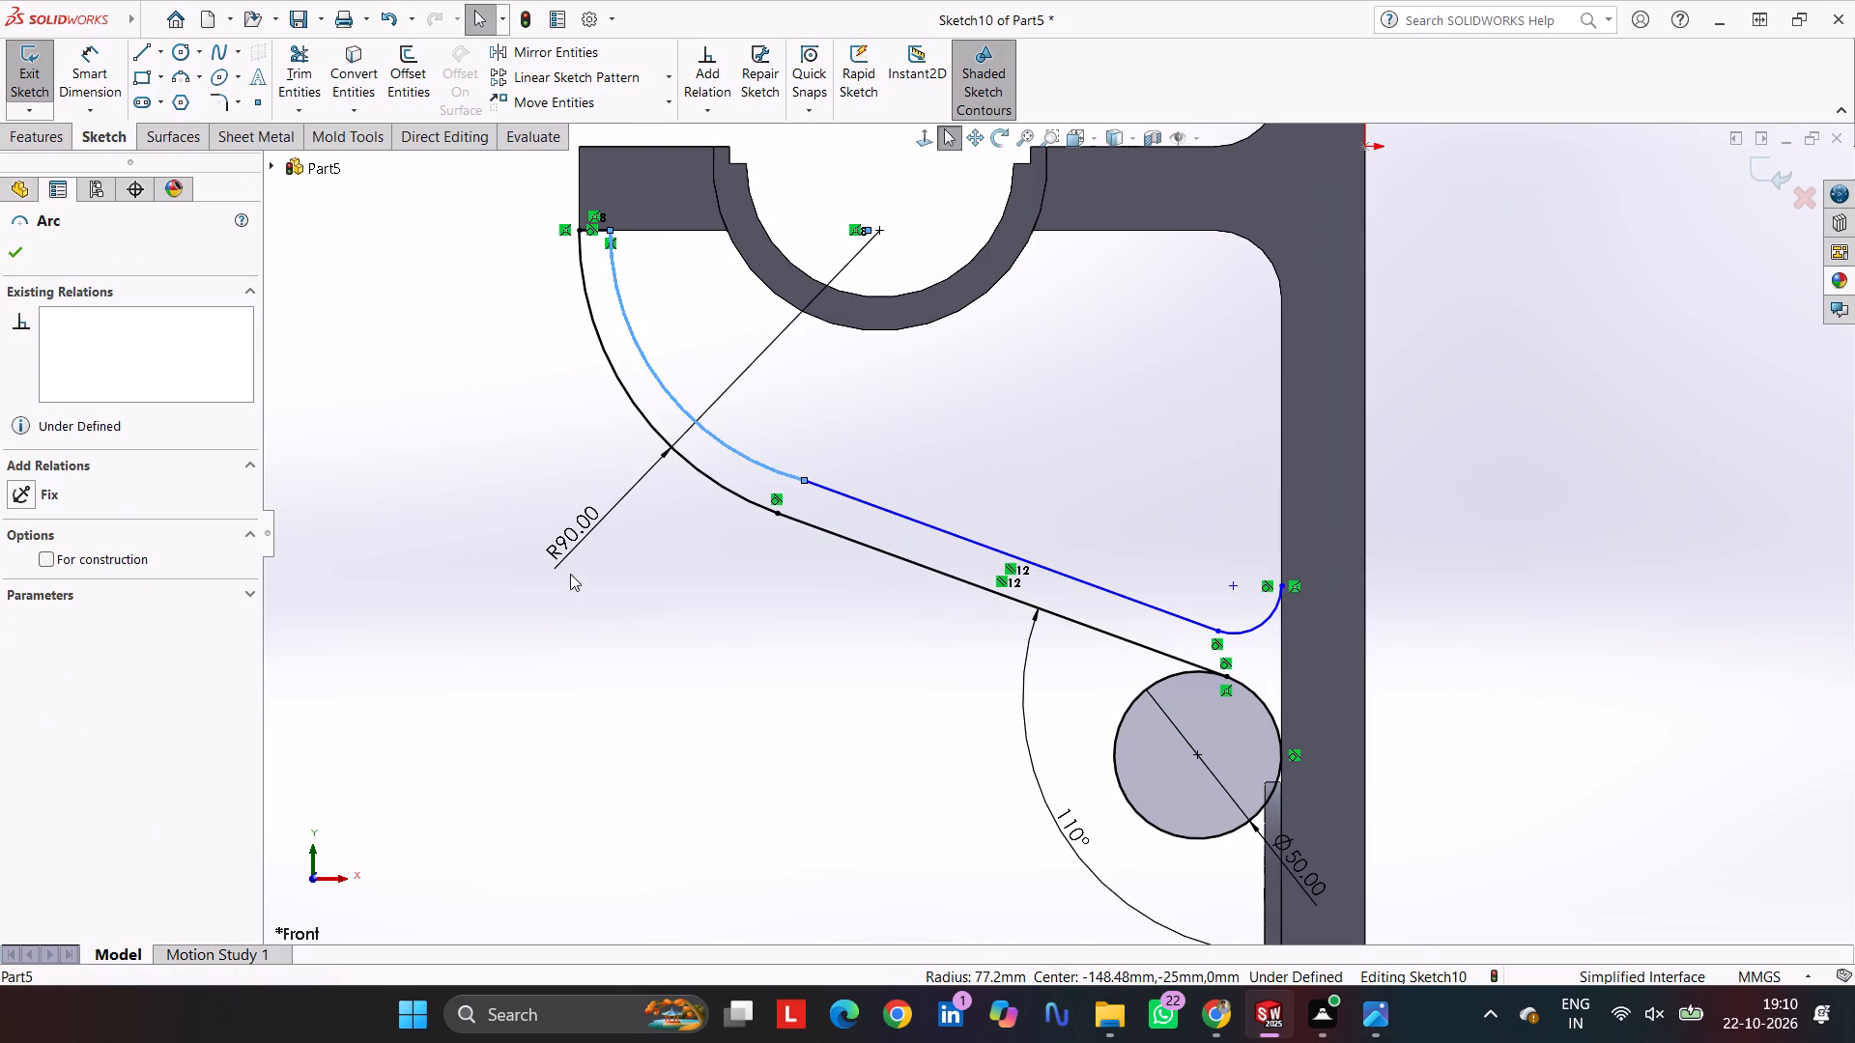
scroll(569, 486, "down", 3)
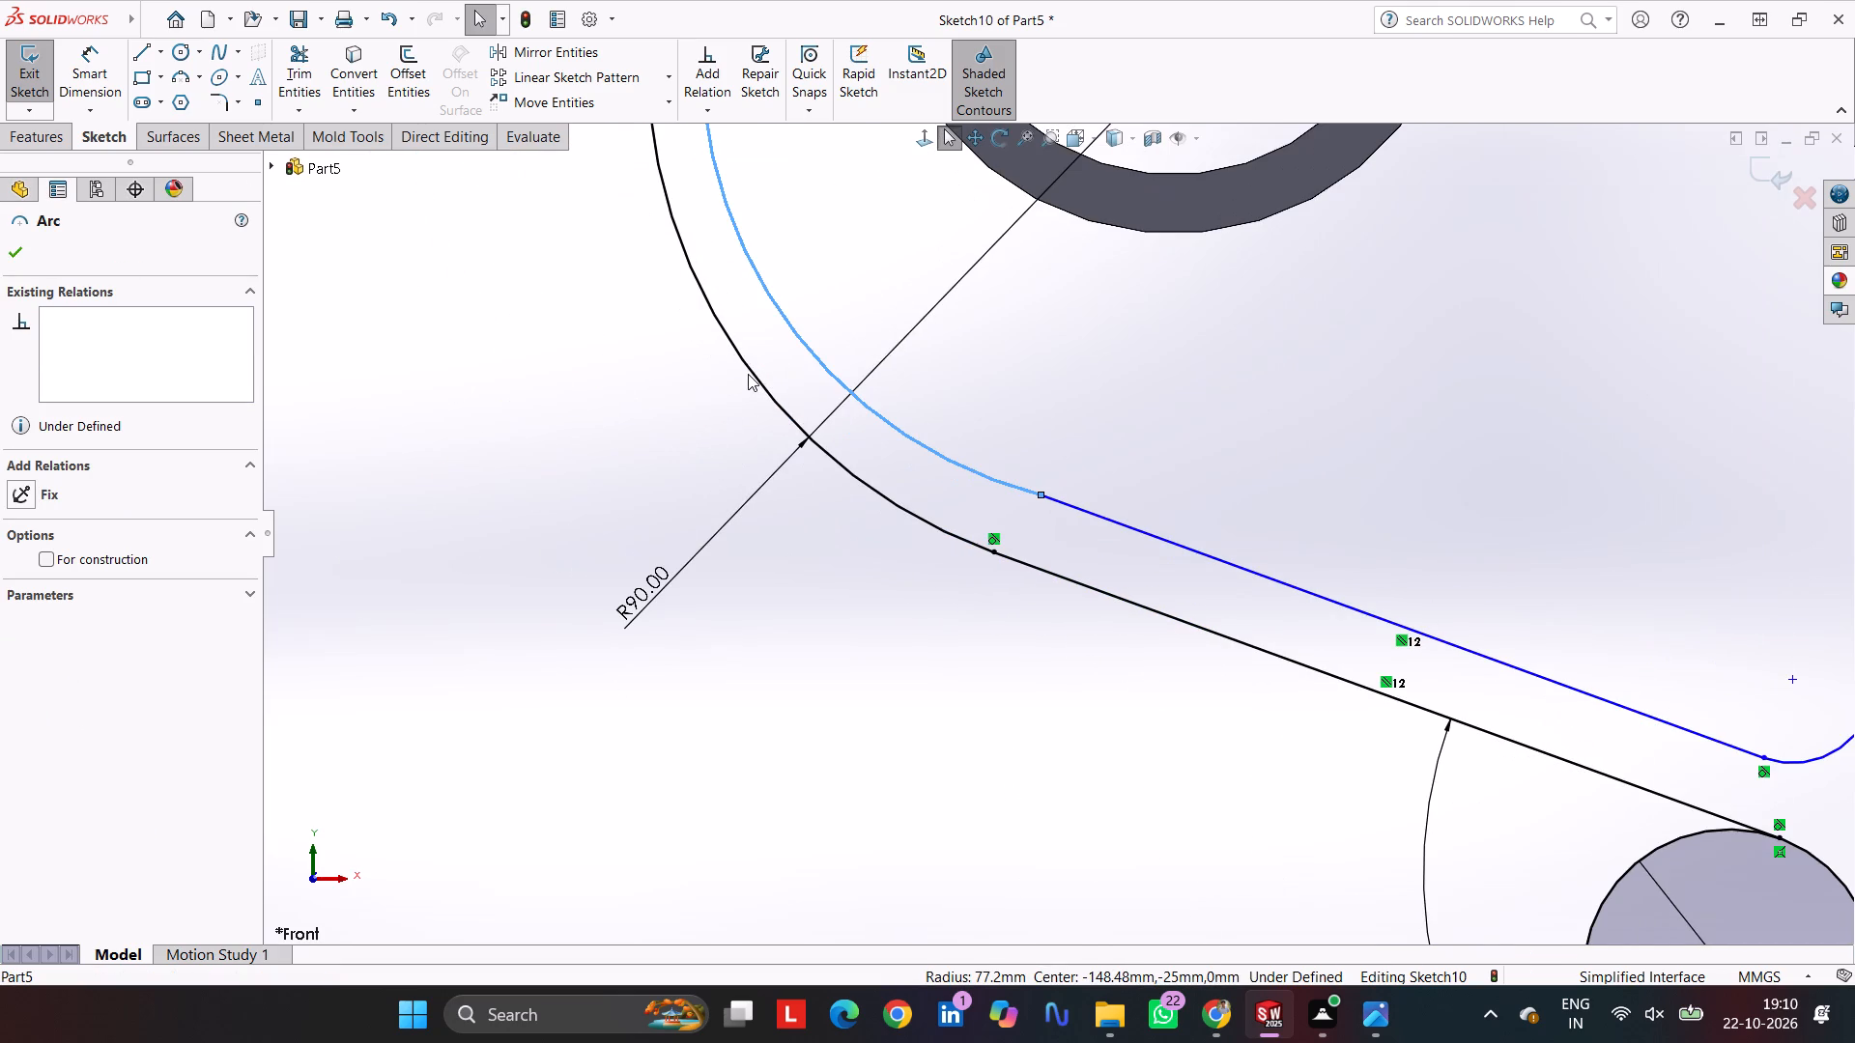
scroll(804, 381, "up", 3)
left_click(1145, 412)
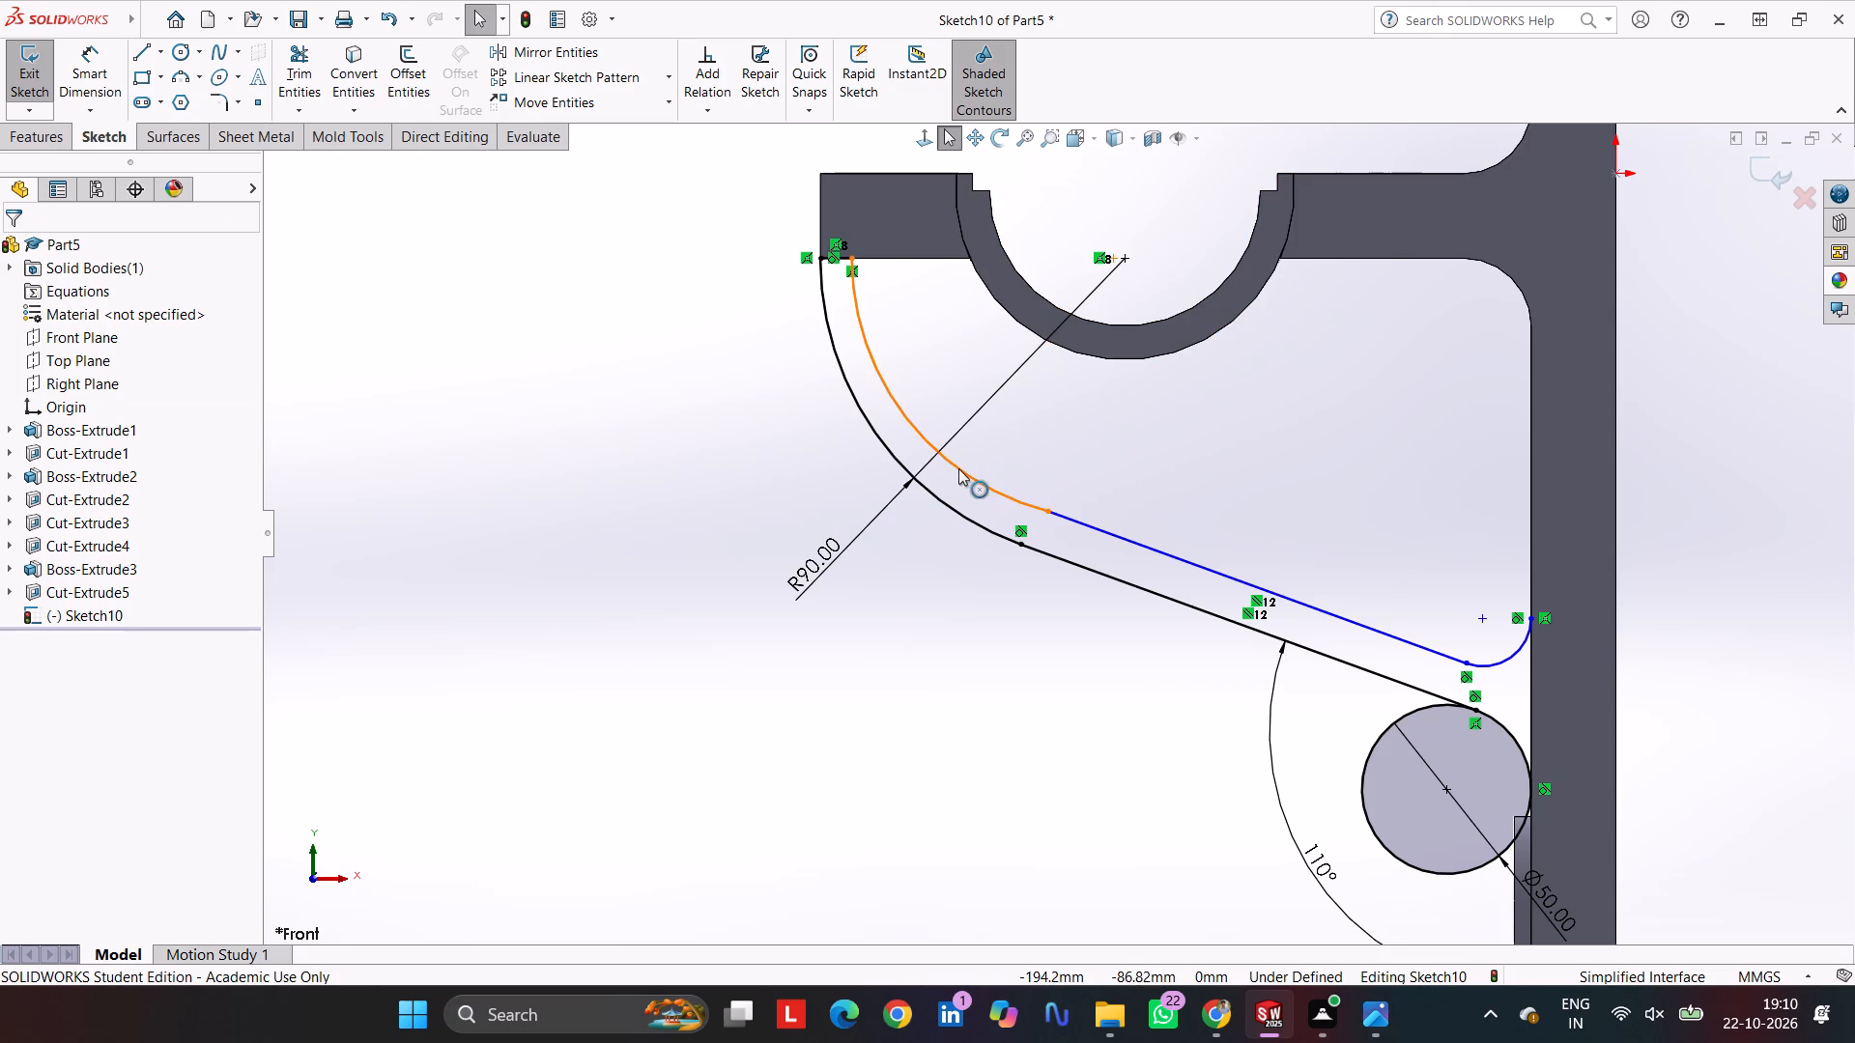
left_click(1117, 257)
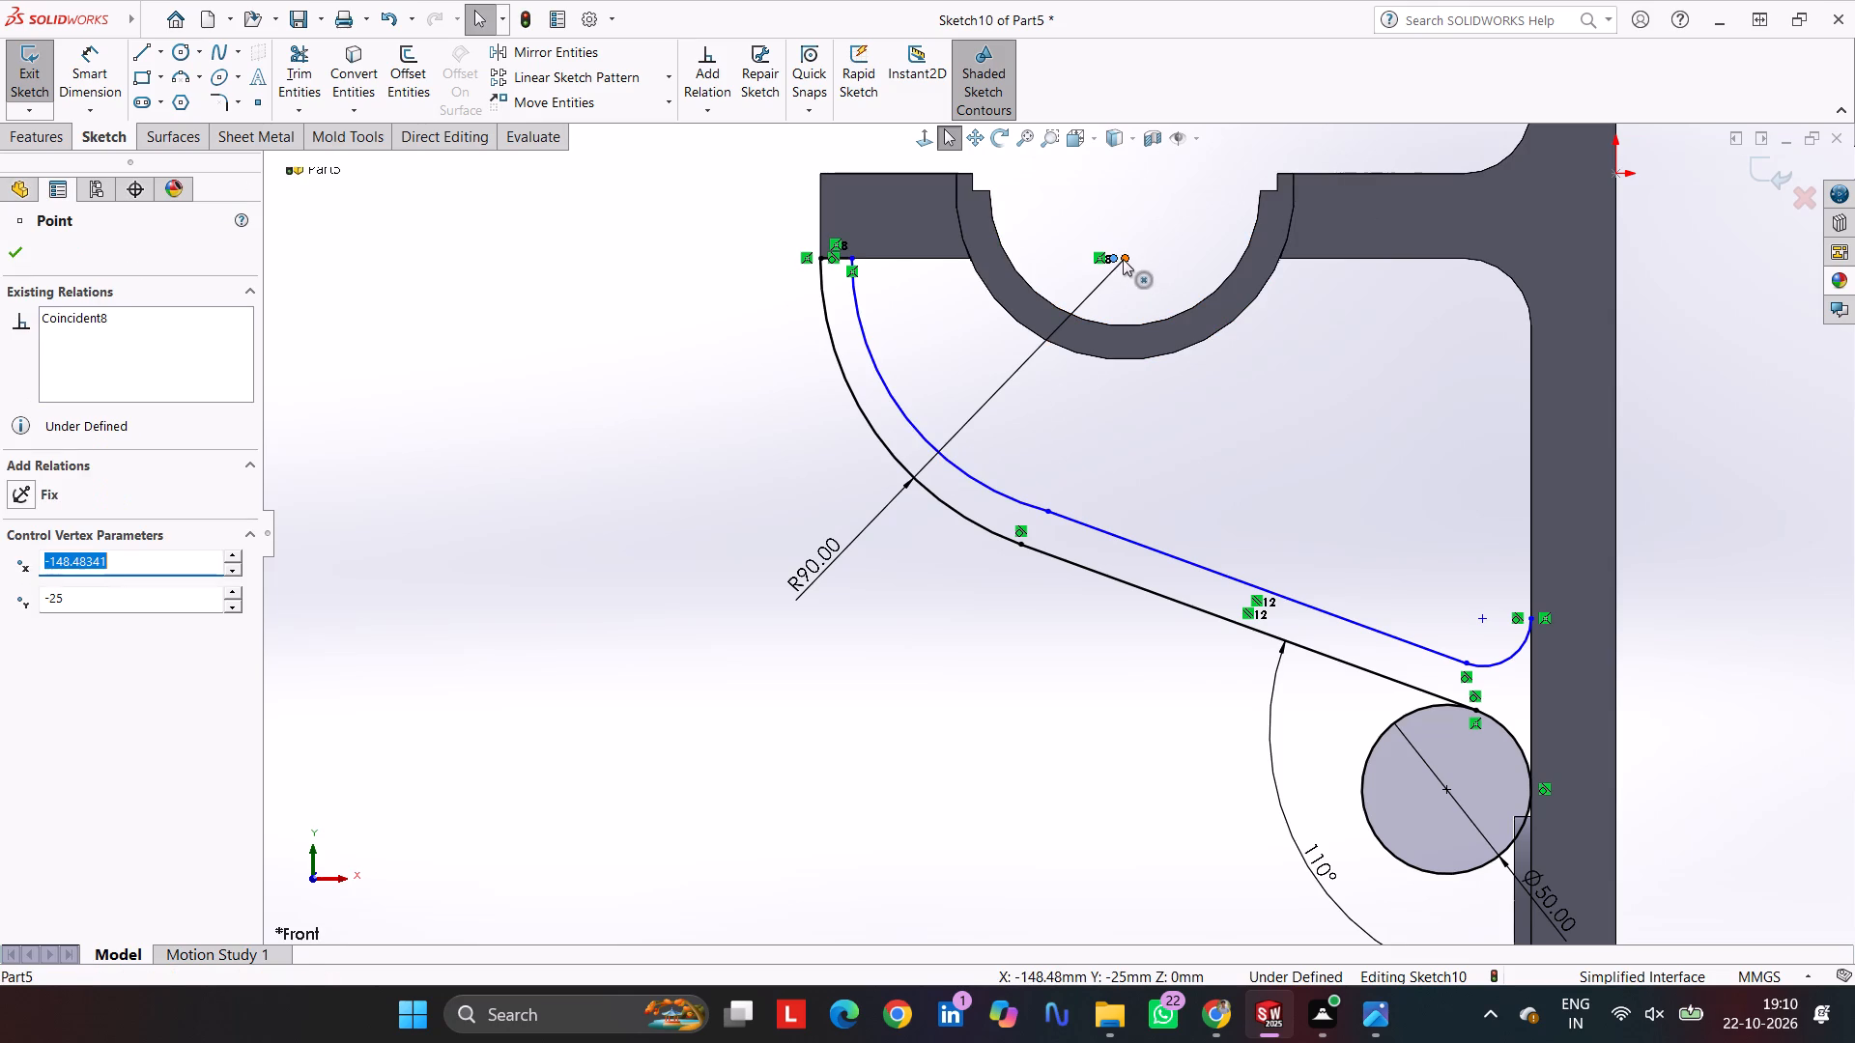
left_click(1123, 259, "ctrl")
left_click(79, 656)
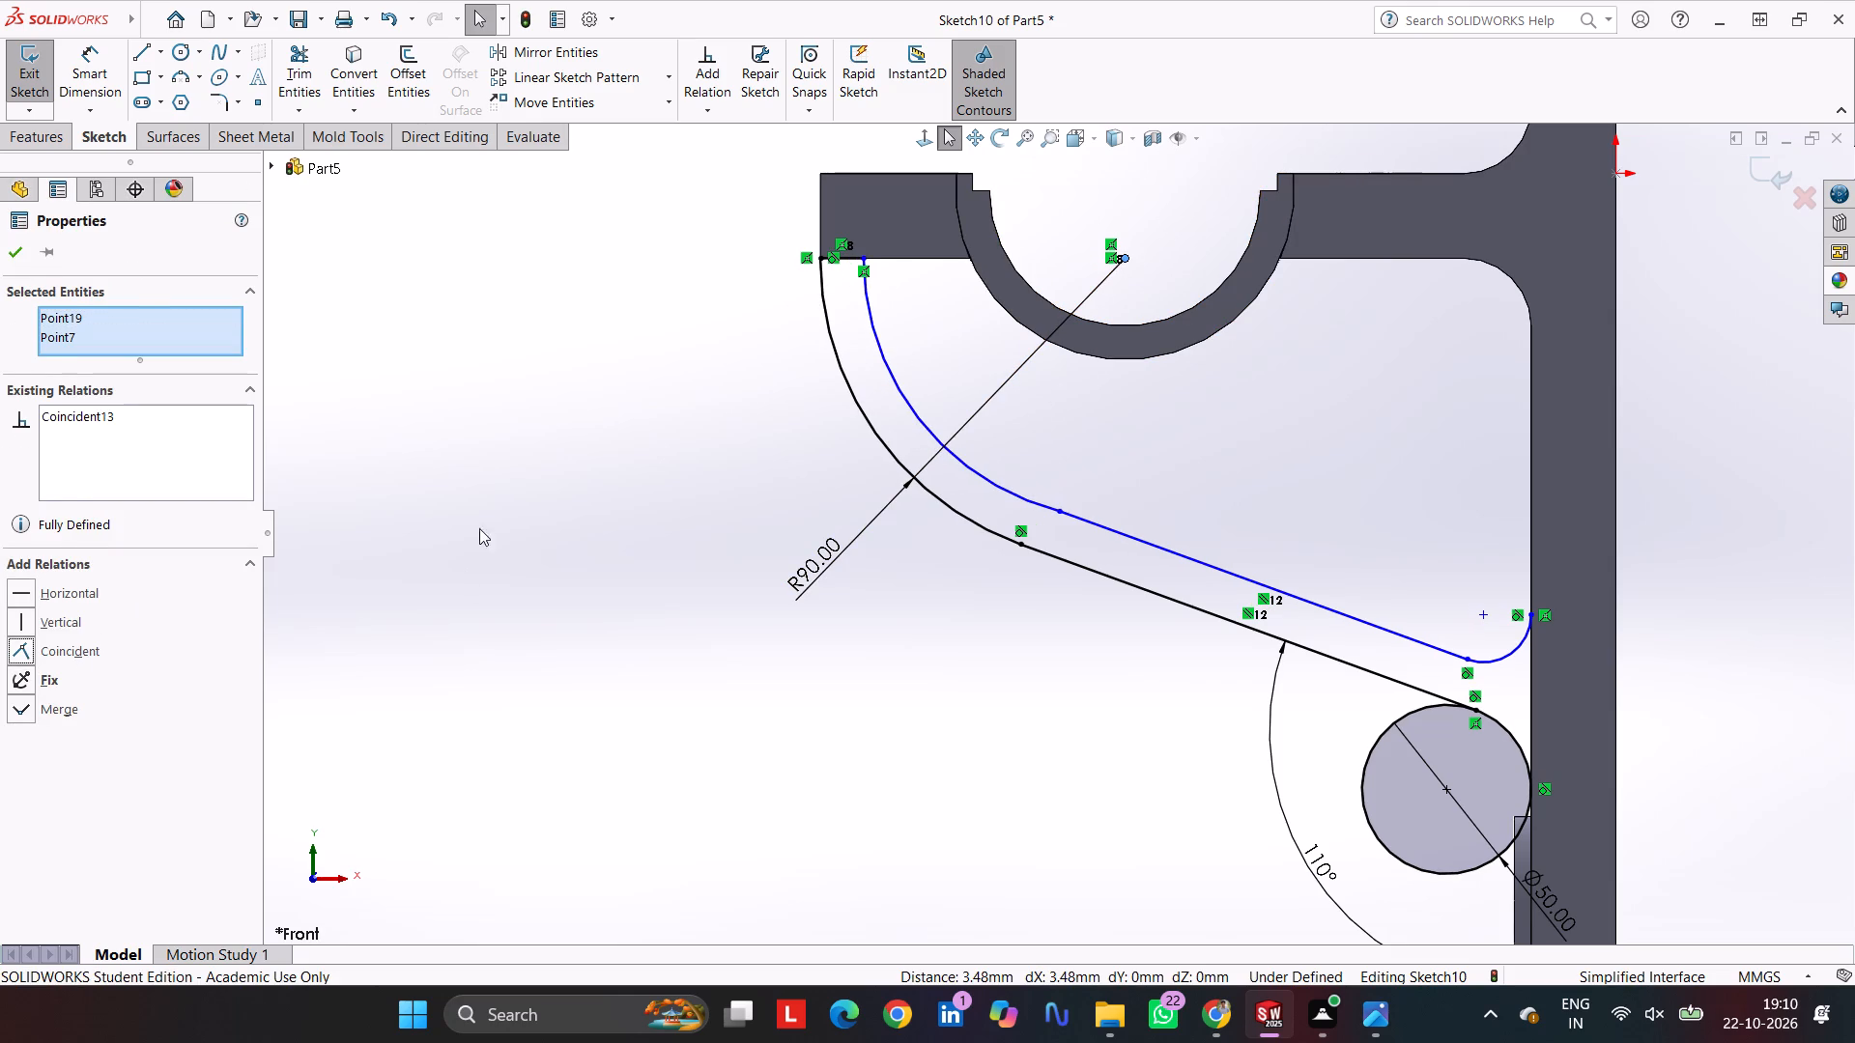
left_click(479, 504)
left_click(475, 518)
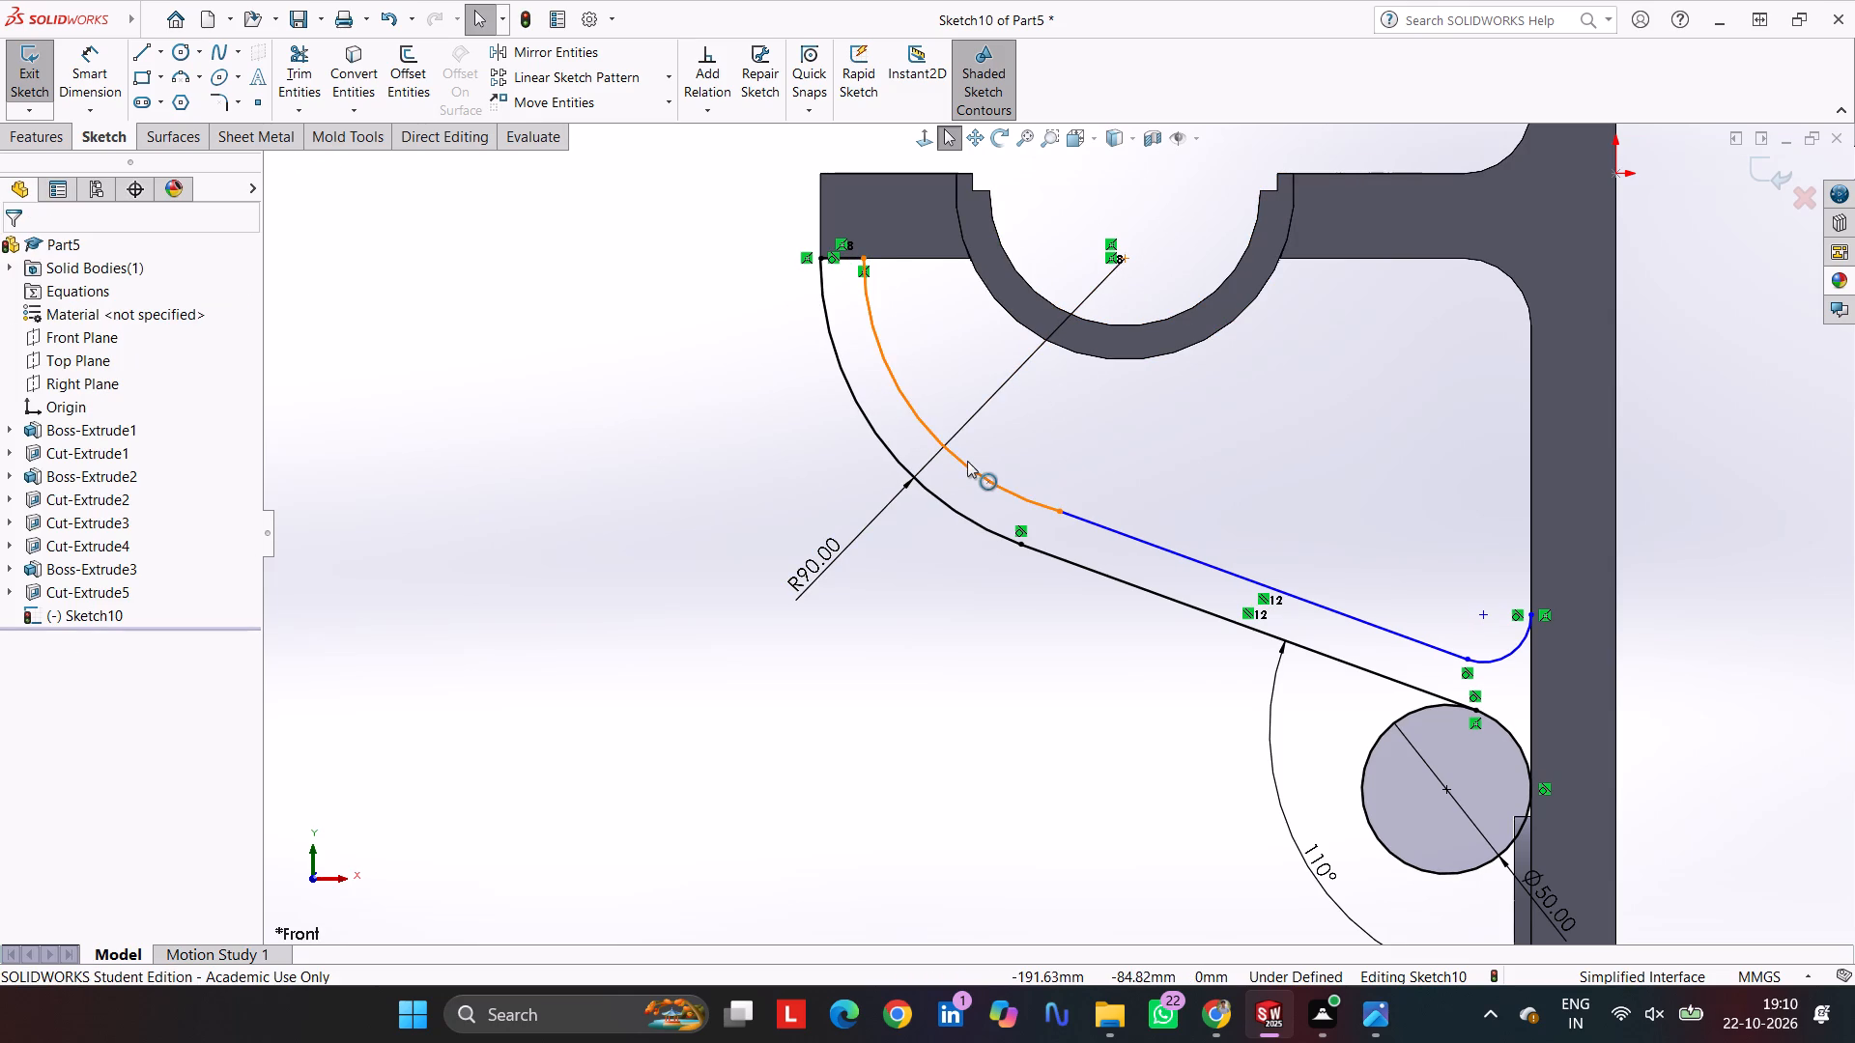
left_click(1049, 439)
Dimension the short horizontal line between the two large arcs to 10 mm.
scroll(829, 269, "down", 5)
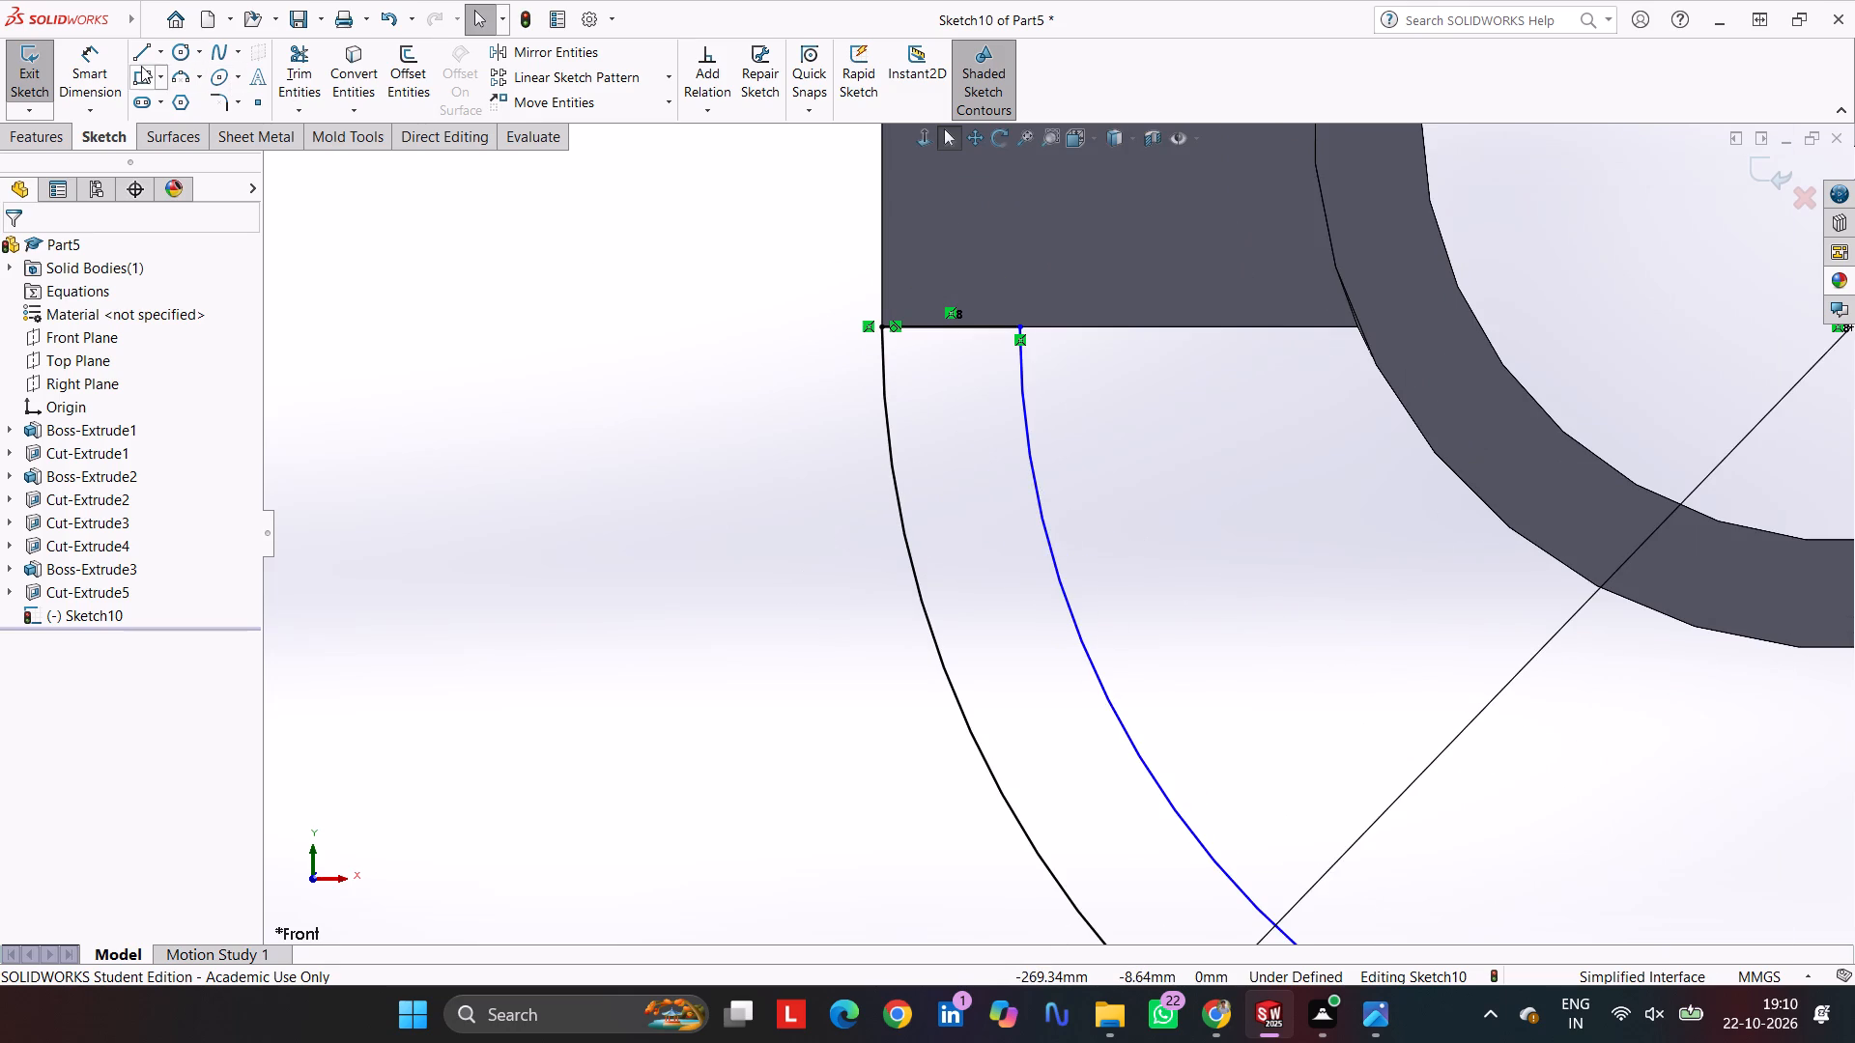
left_click(103, 63)
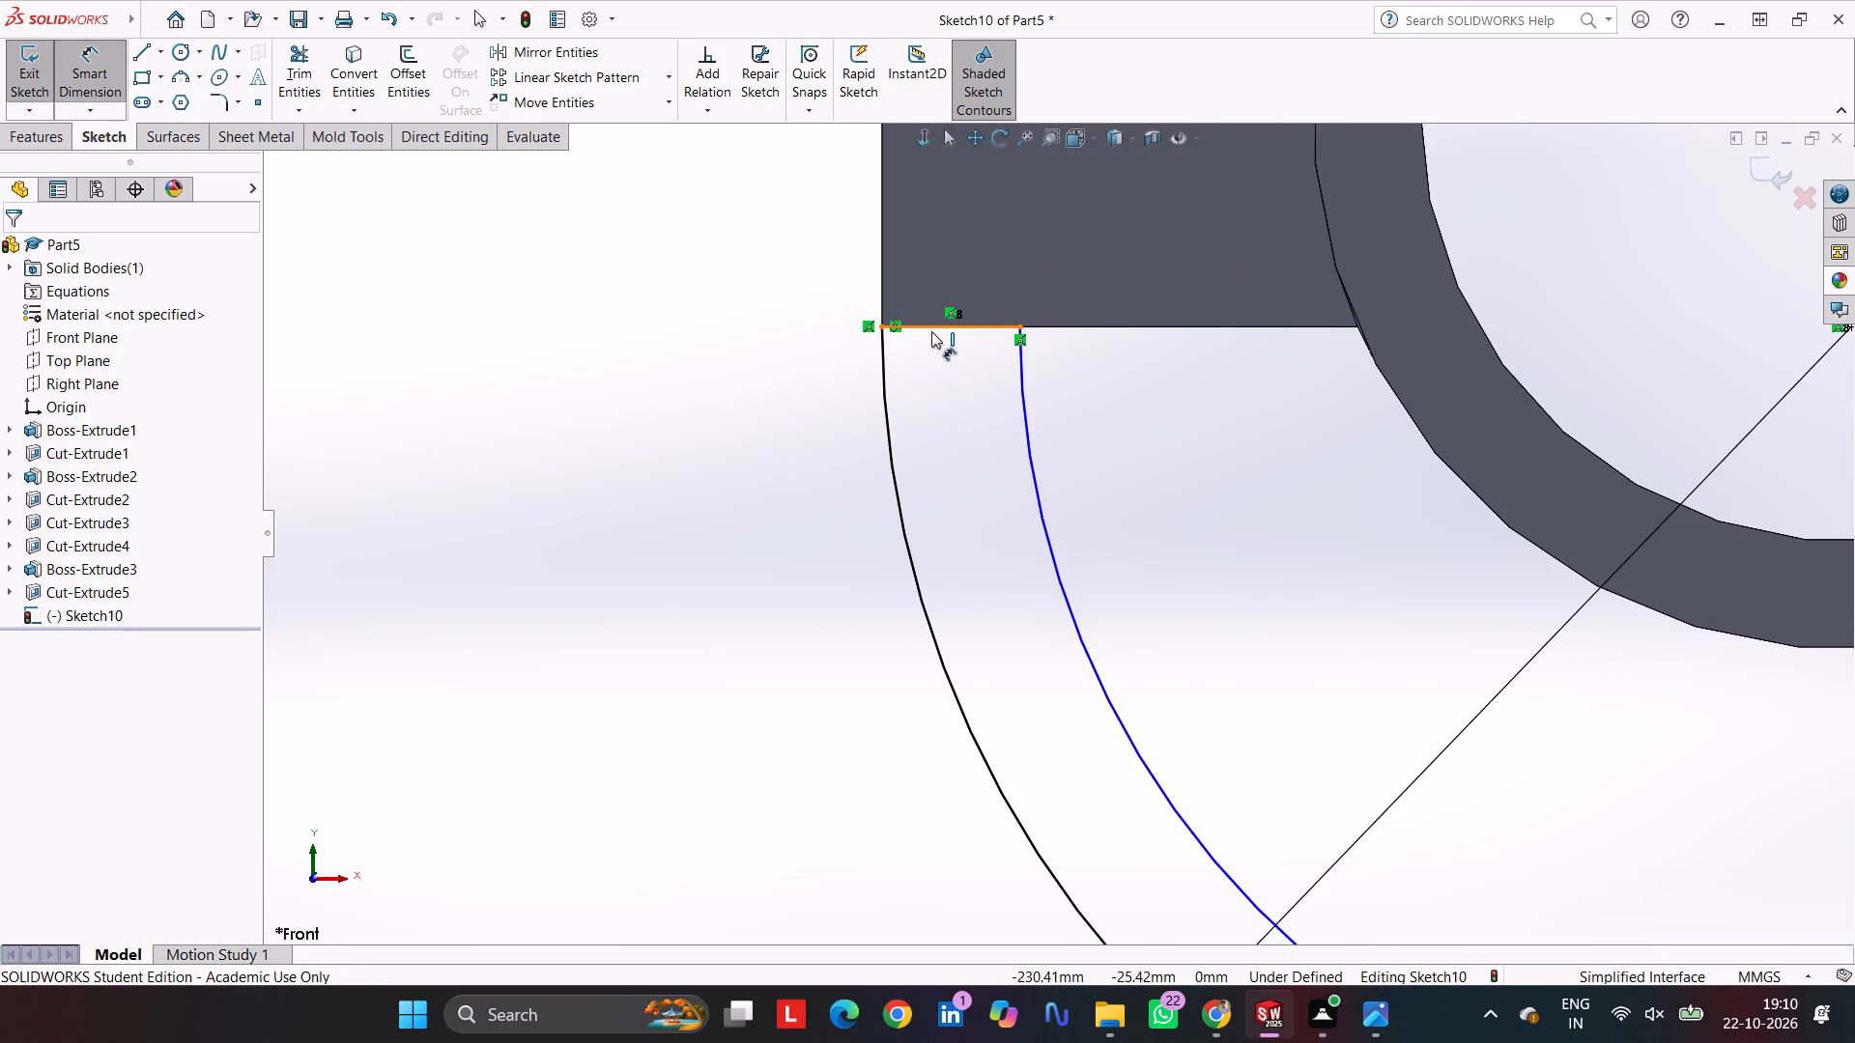
left_click(931, 331)
left_click(951, 252)
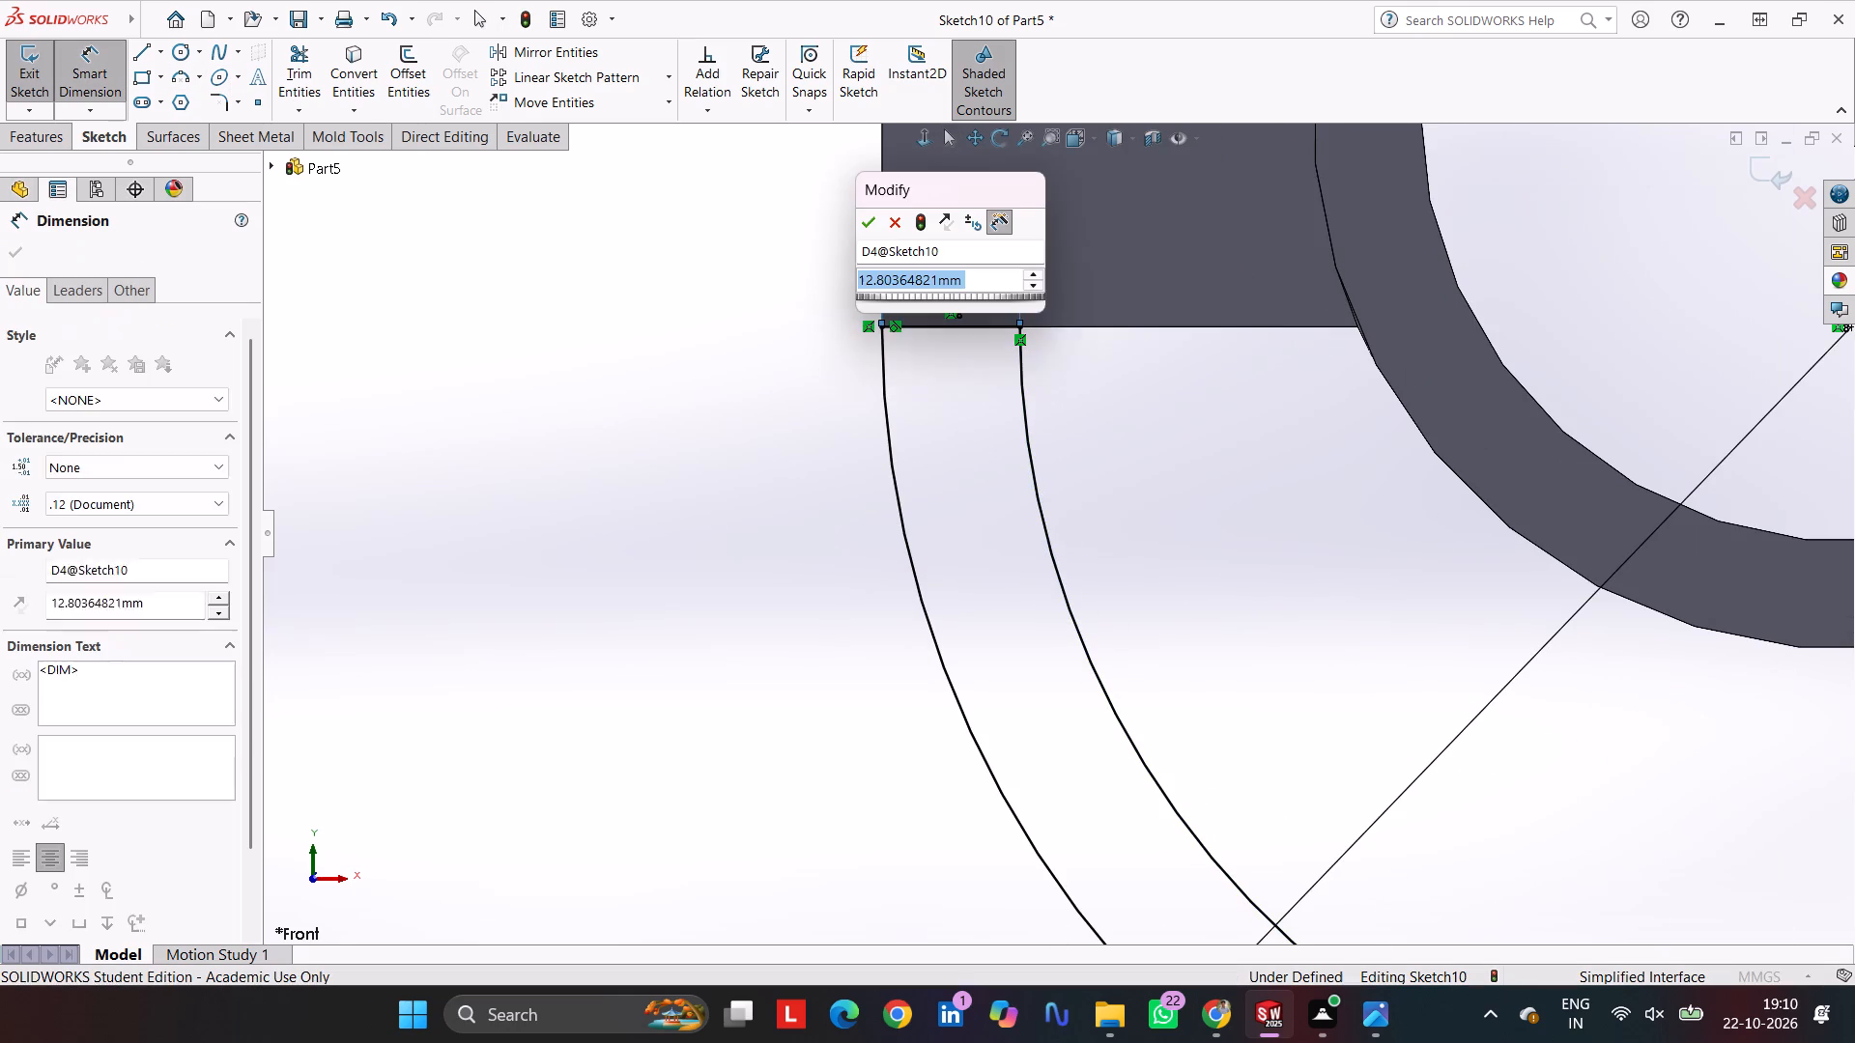
key("1")
key("0")
key("Return")
Set the distance between the two parallel sloped lines to 10 mm.
scroll(1106, 441, "up", 5)
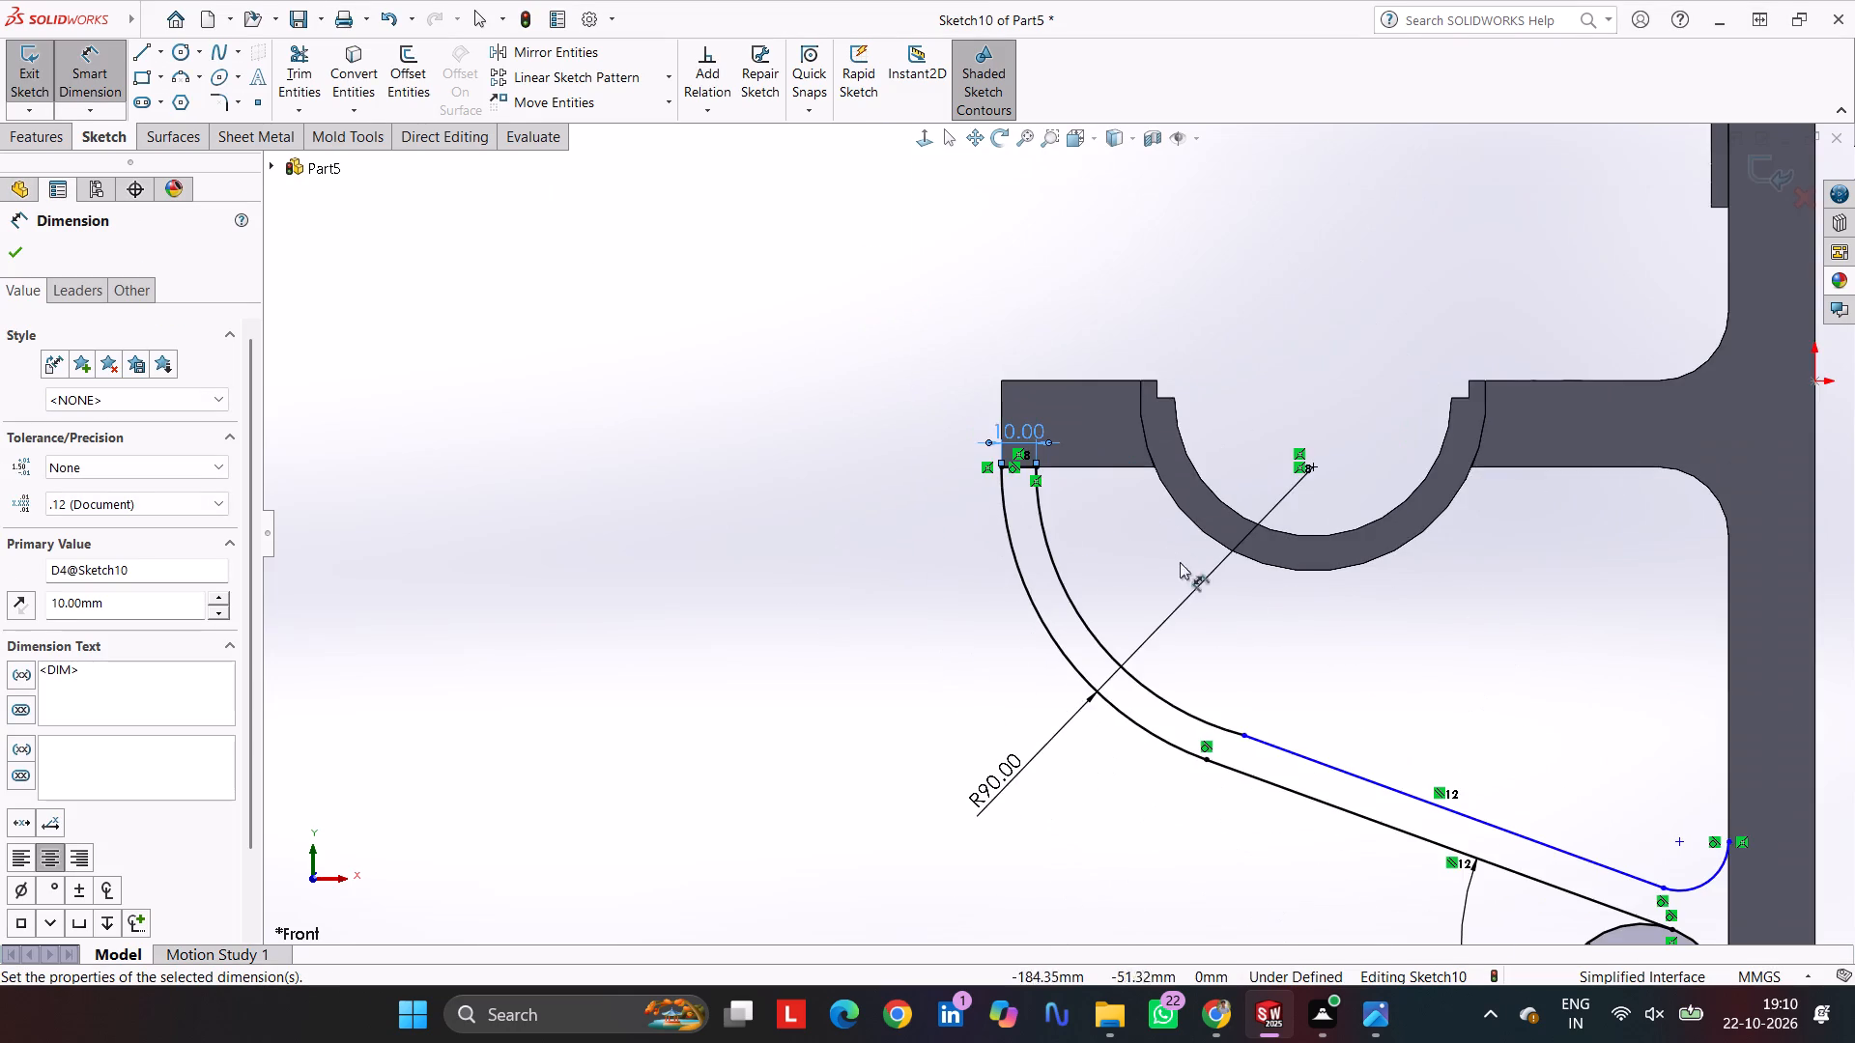
scroll(1416, 678, "up", 2)
scroll(1268, 710, "down", 5)
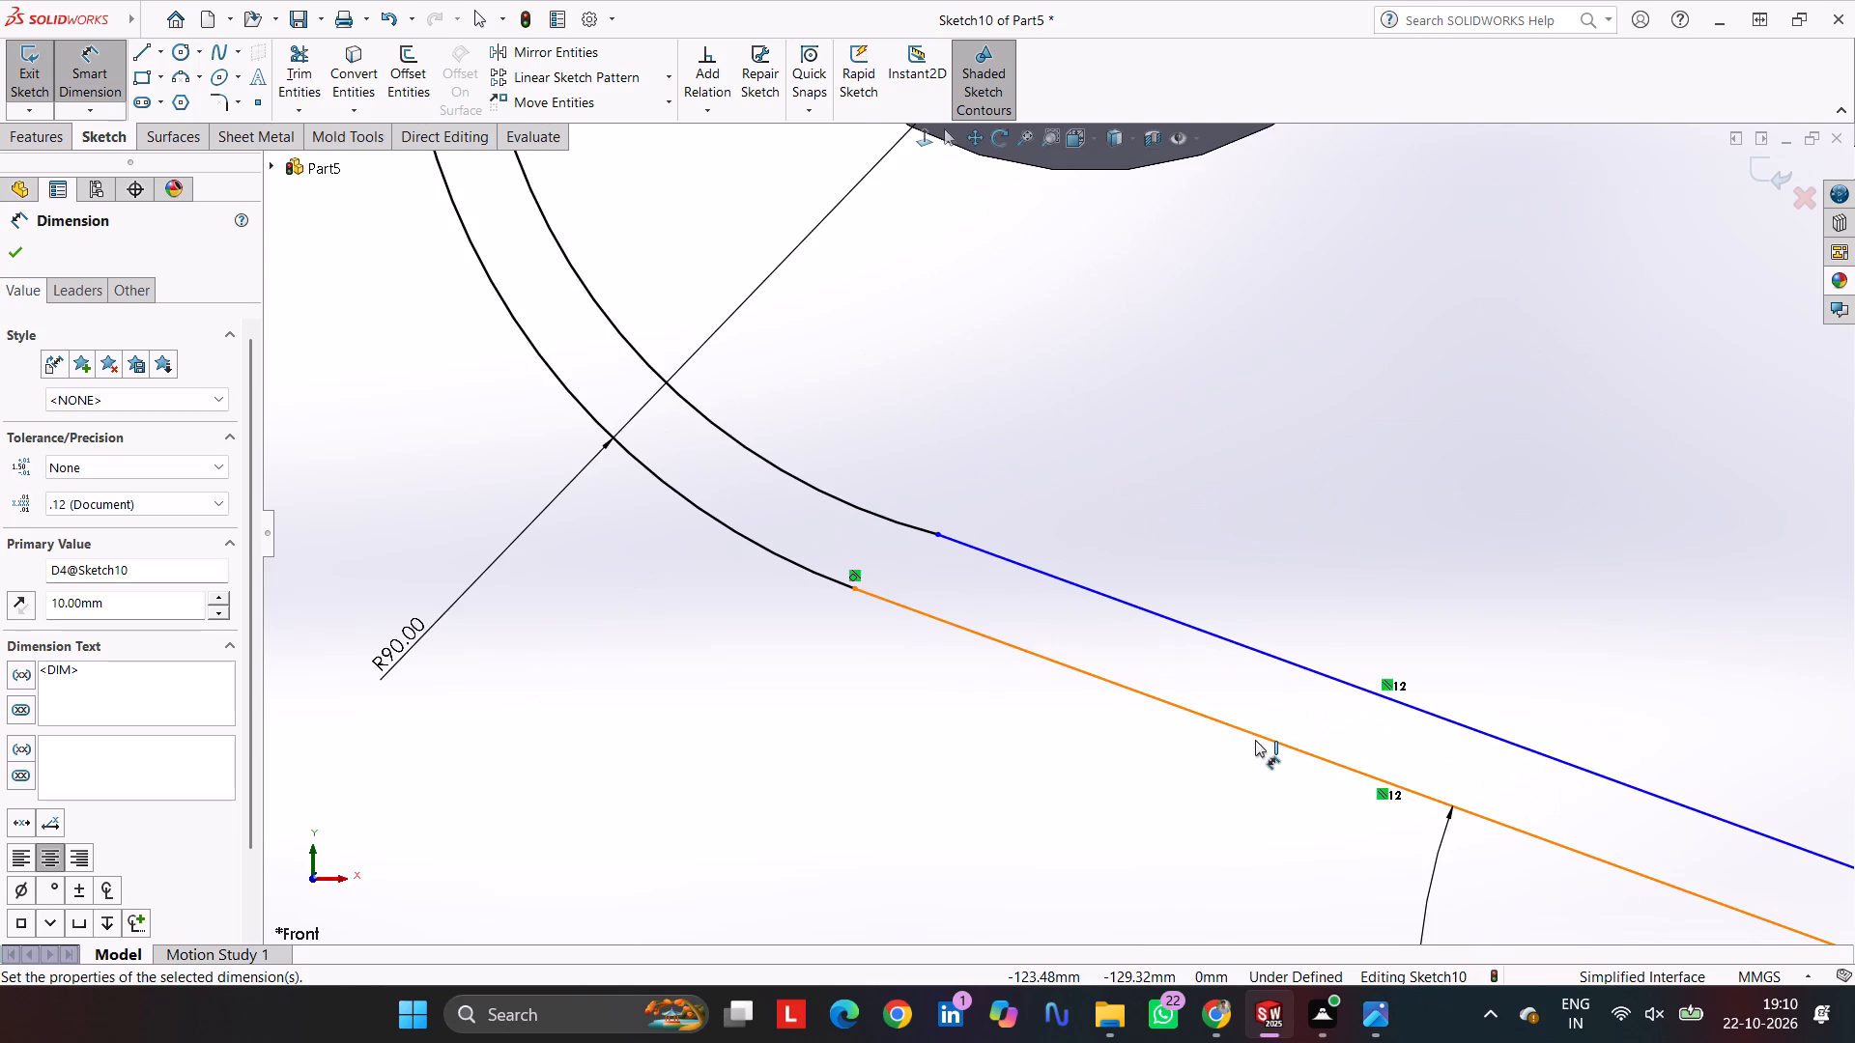
left_click(1255, 740)
left_click(1298, 667)
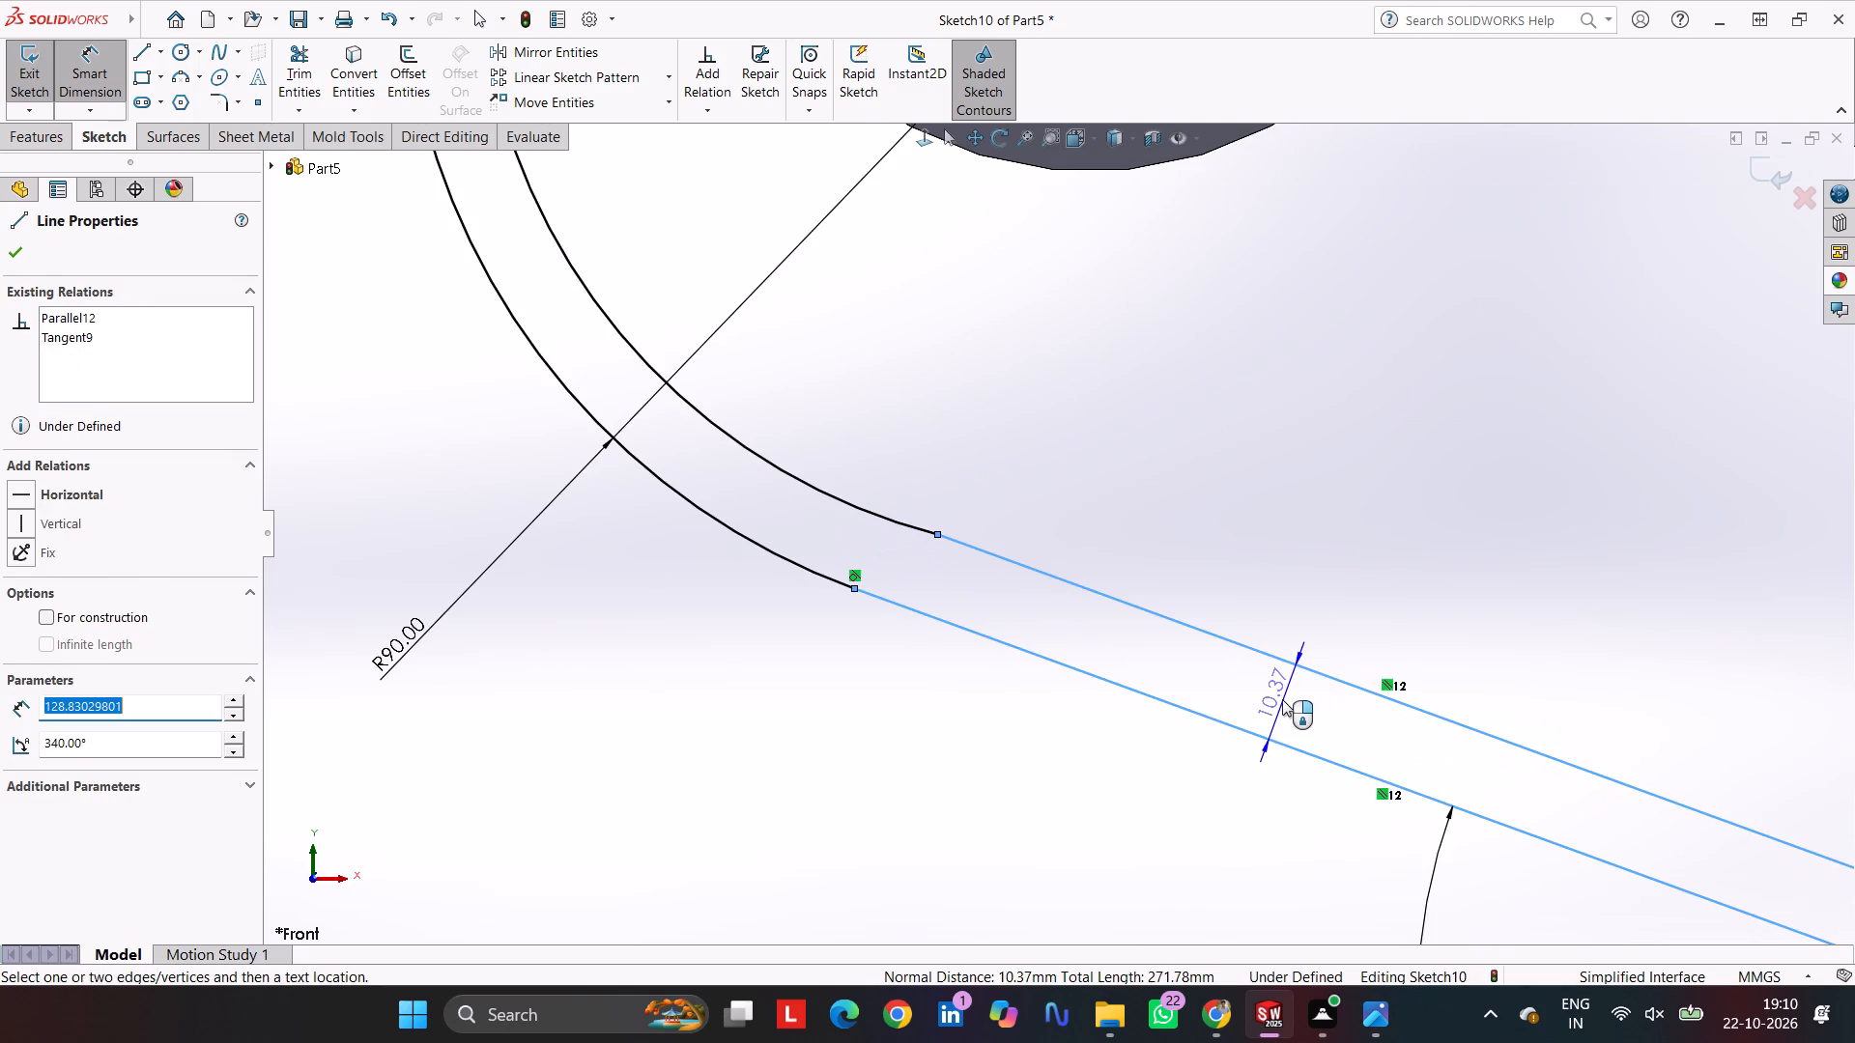
left_click(1282, 699)
type("10")
key("Return")
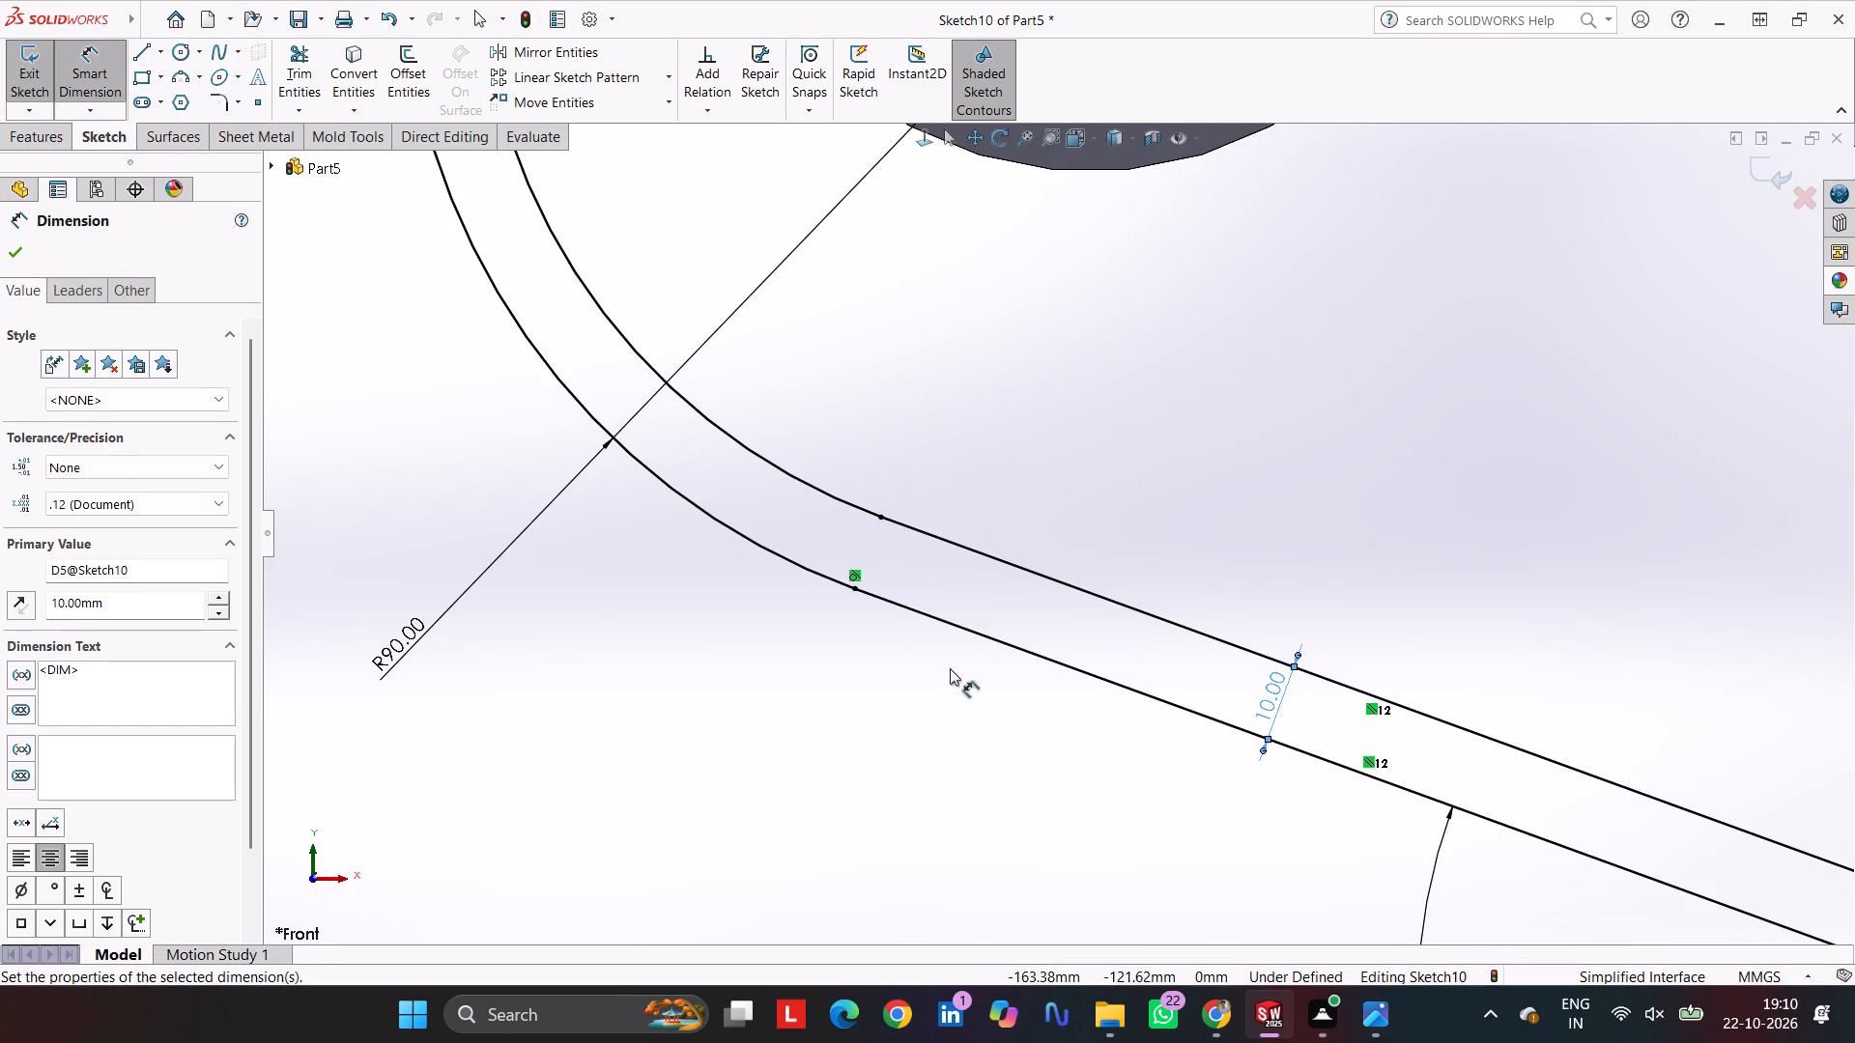
key("Escape")
Dimension the small arc joining the inner sloped line to the vertical plate to a 13 mm radius.
scroll(1217, 586, "up", 5)
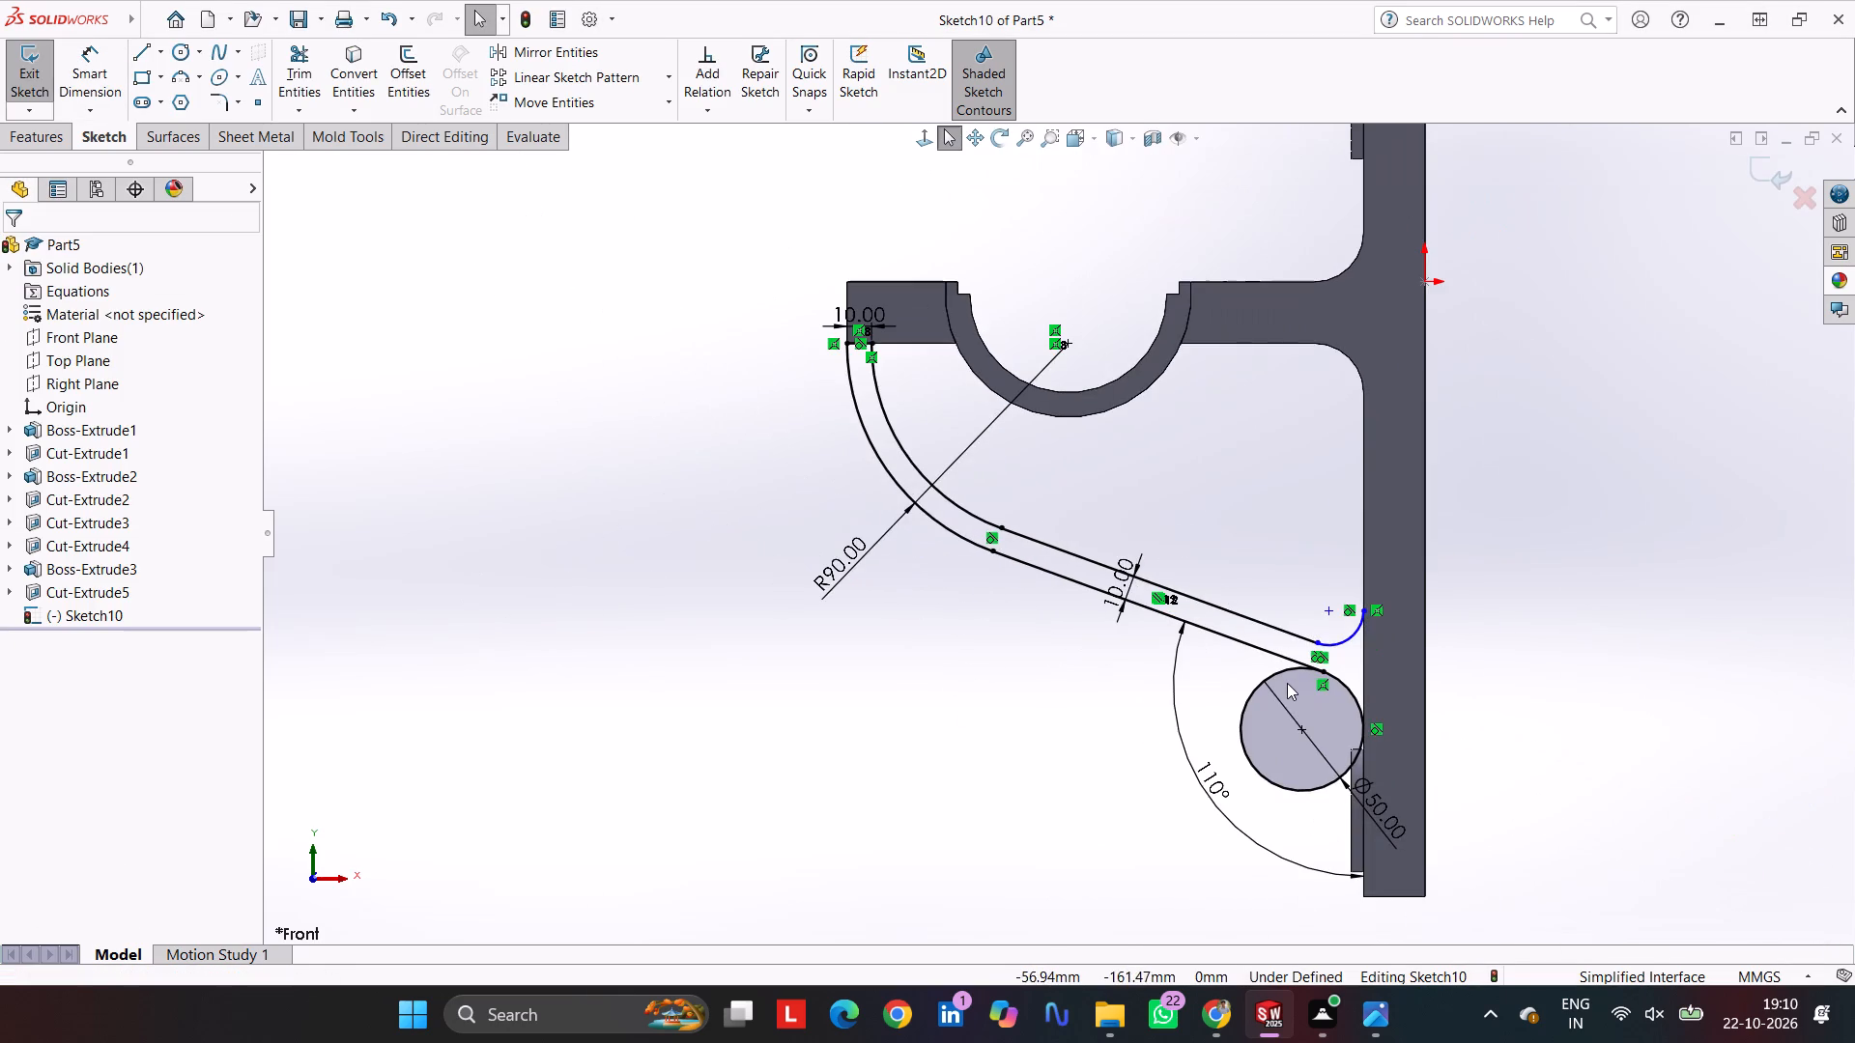
scroll(1346, 607, "down", 4)
left_click(1278, 663)
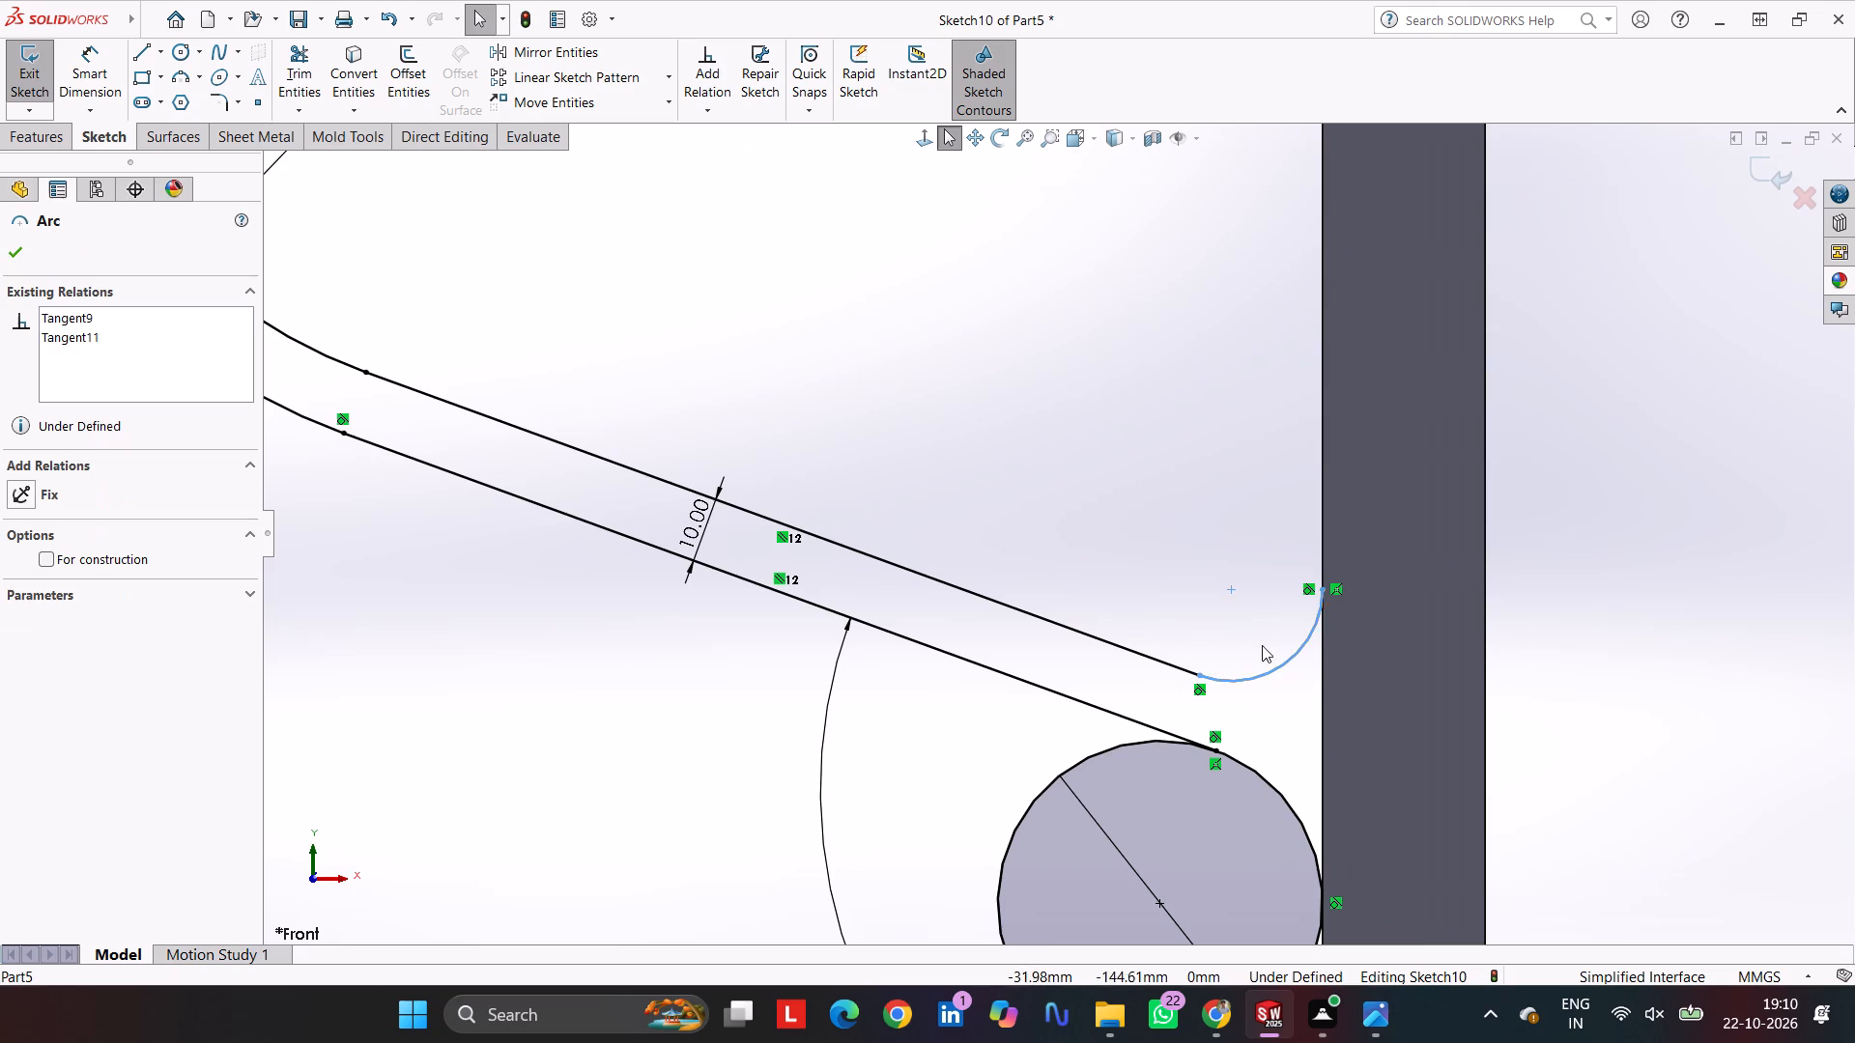
left_click(70, 68)
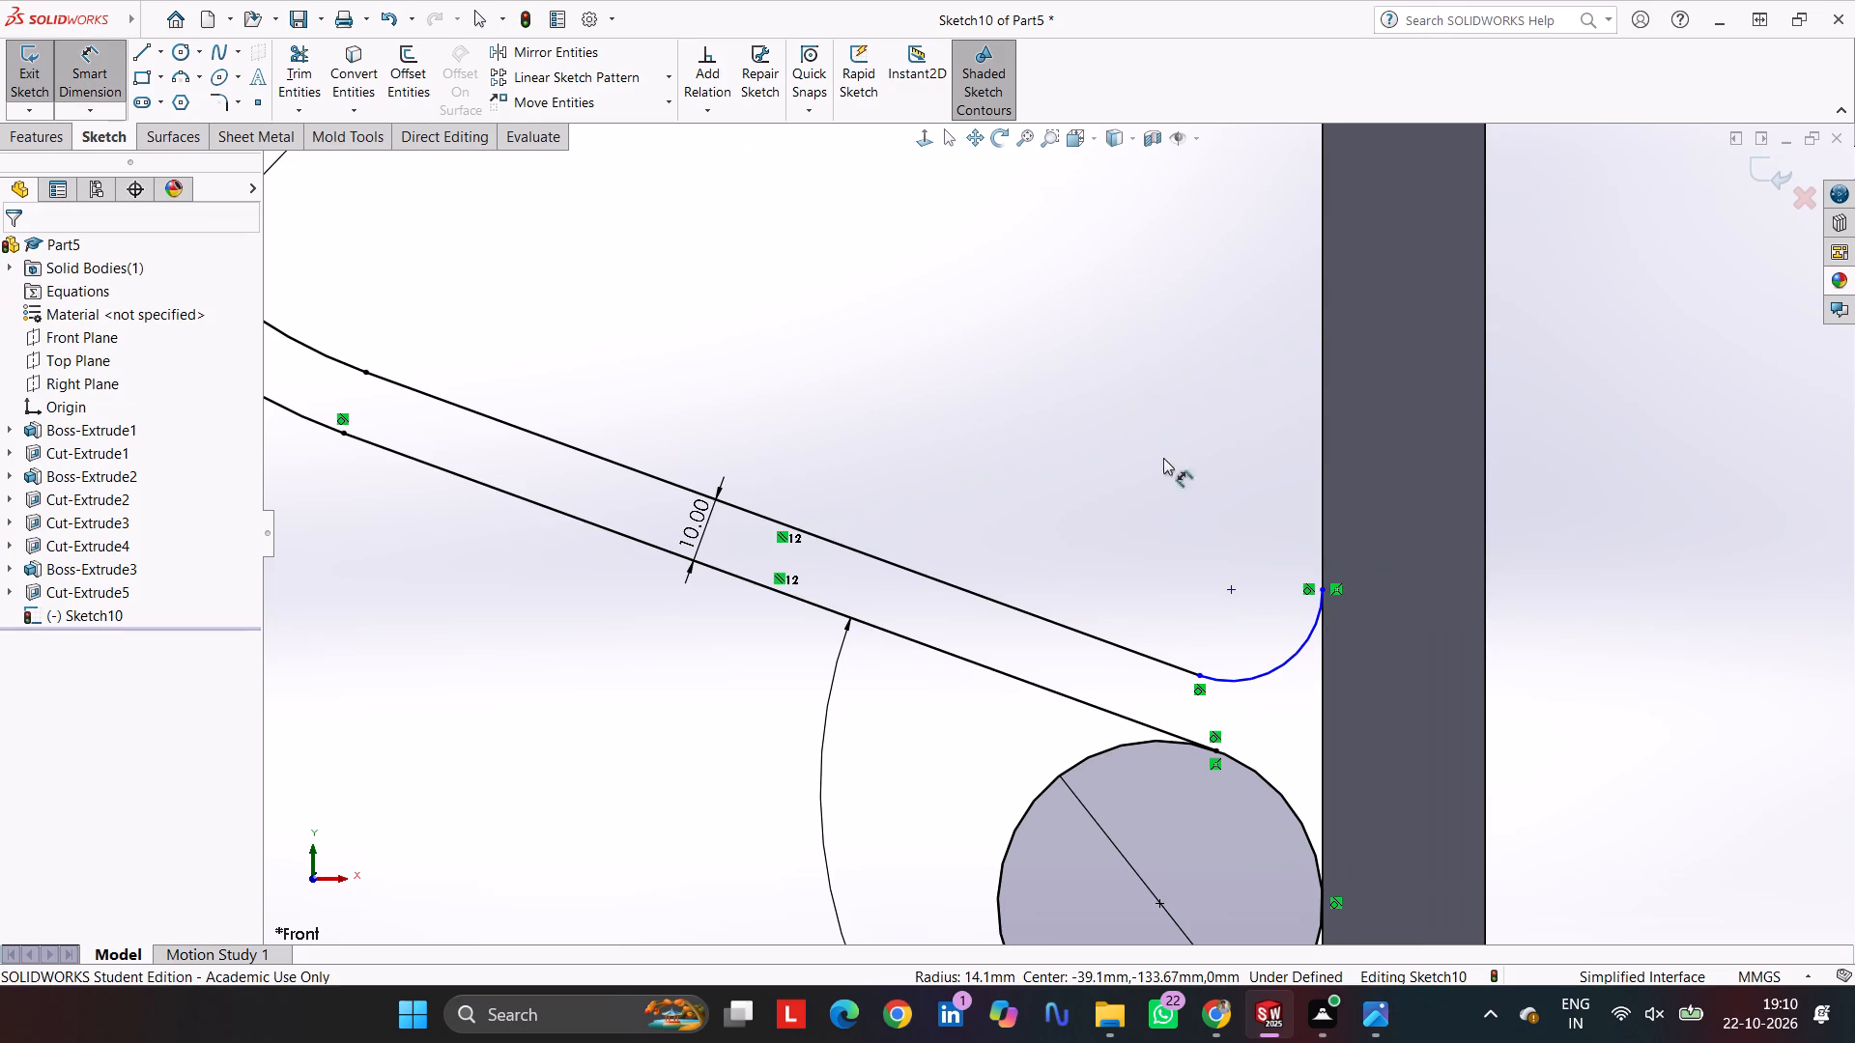
left_click(1284, 666)
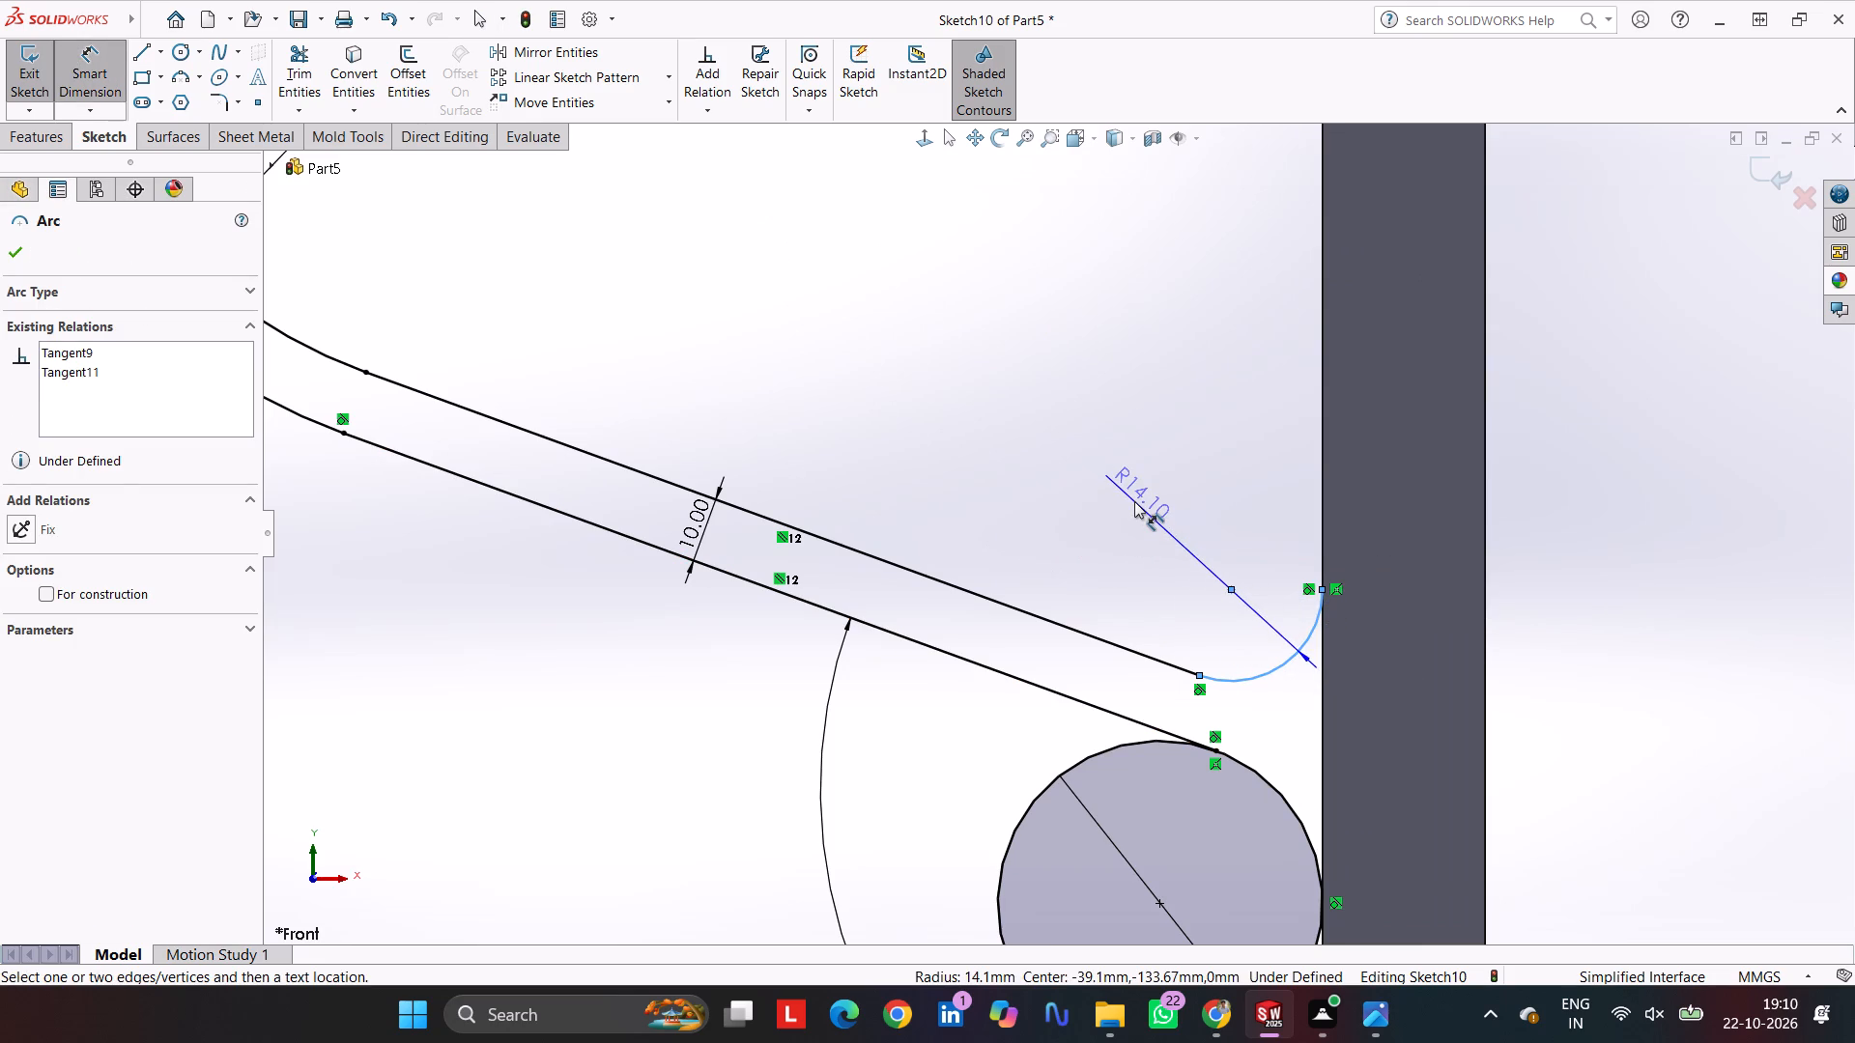
left_click(1134, 501)
type("13")
key("Return")
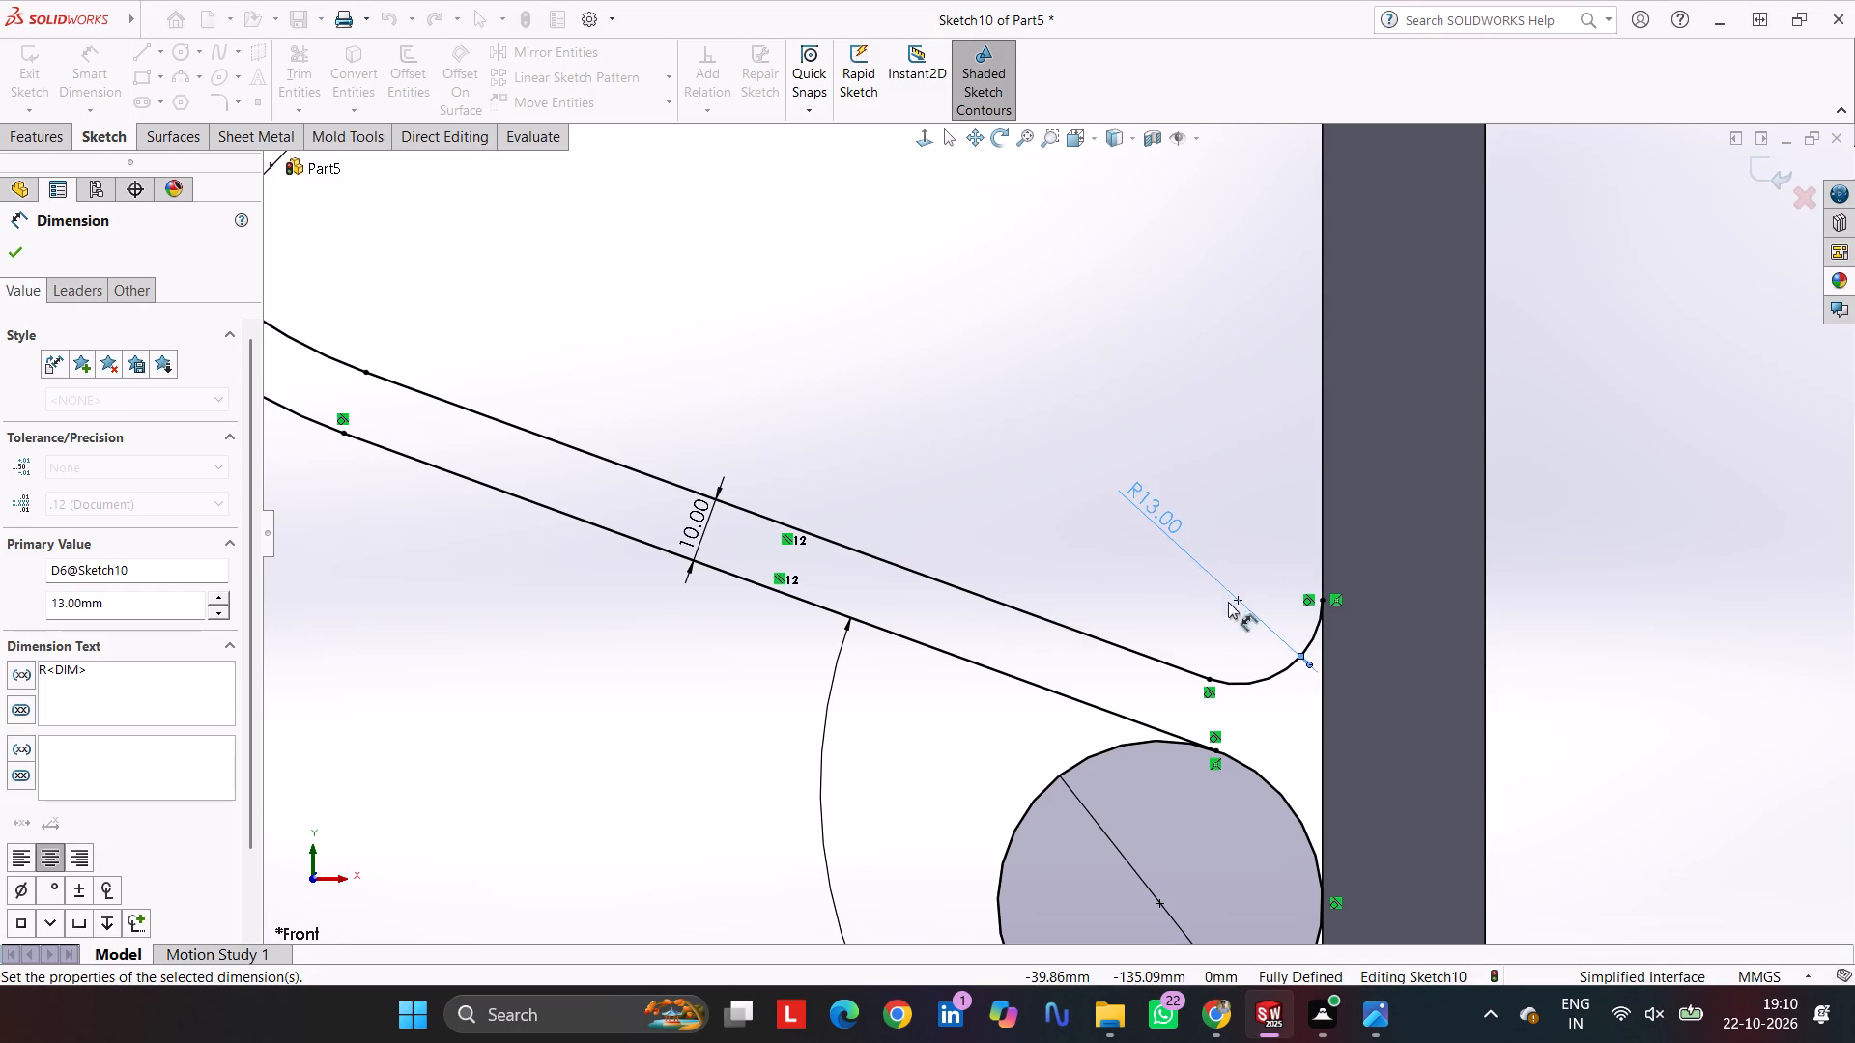
Sketch a circle about 17 mm in diameter just below the arm's underside, beside the large inner arc.
scroll(1245, 643, "up", 5)
scroll(639, 285, "down", 4)
scroll(794, 308, "down", 4)
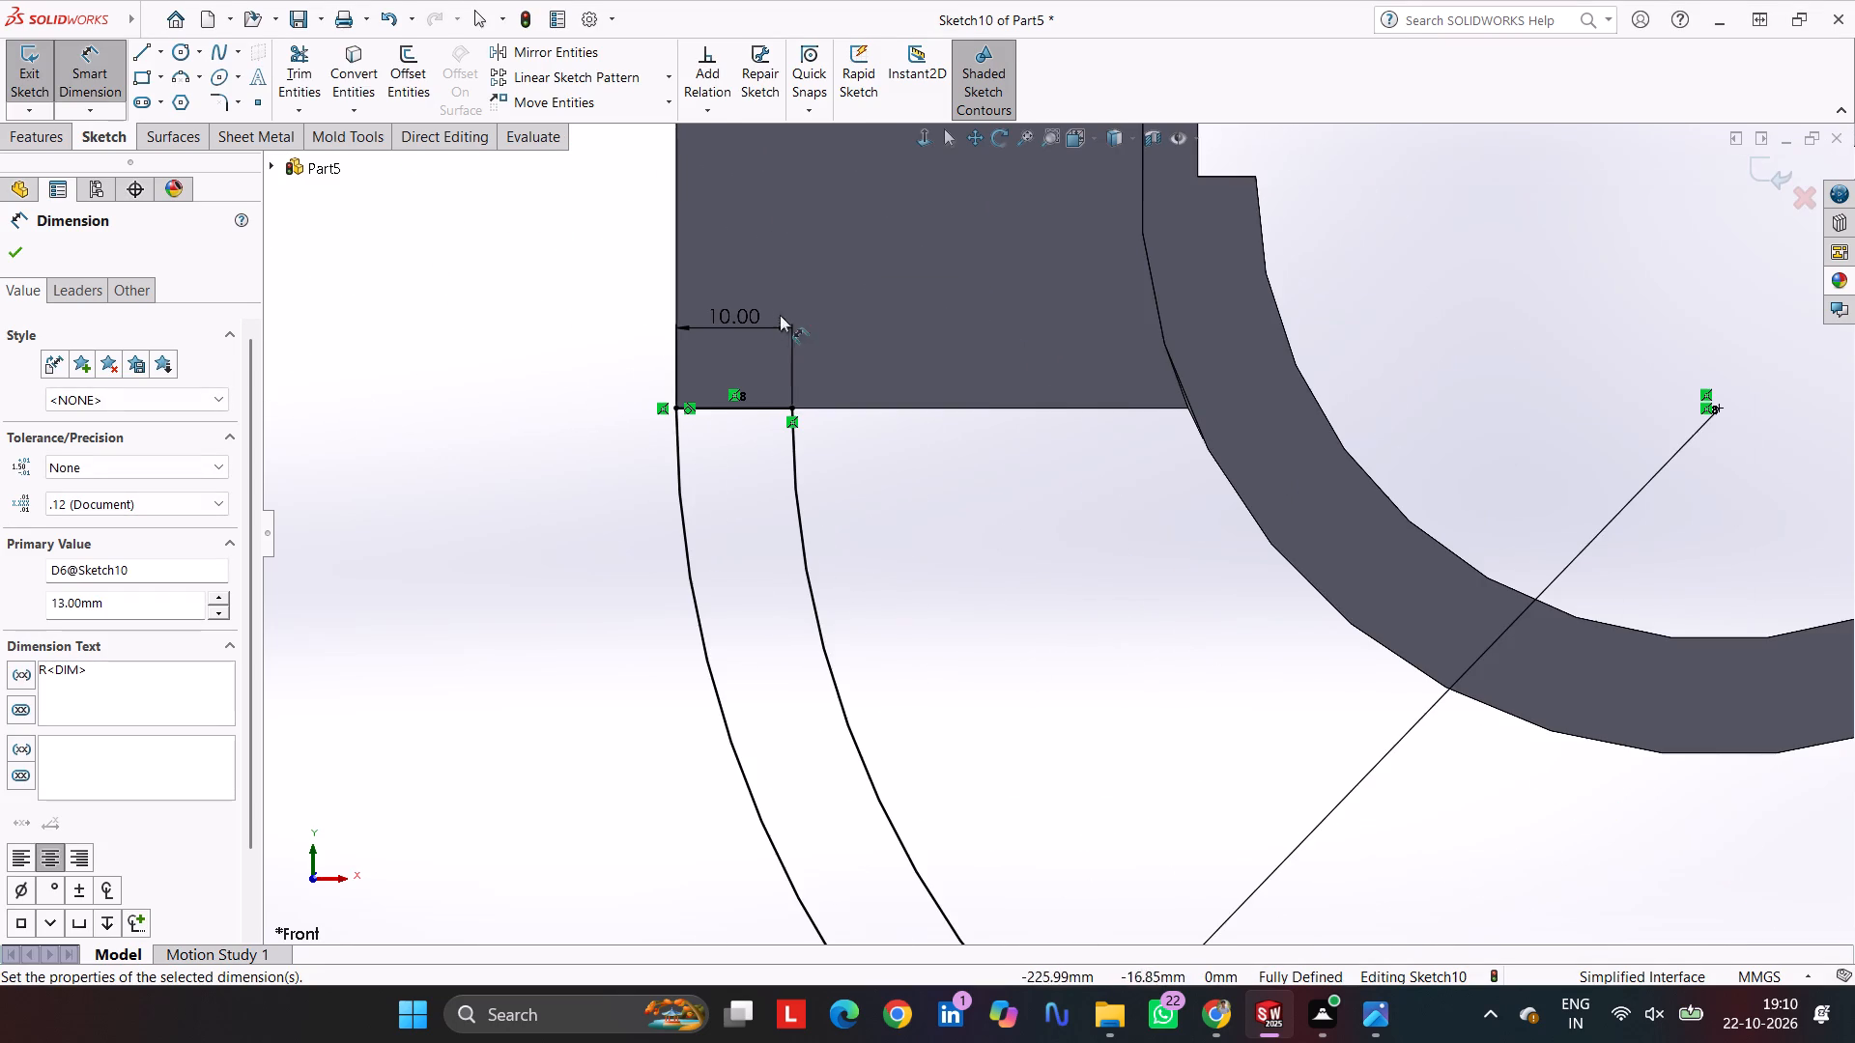
key("Escape")
key("Escape")
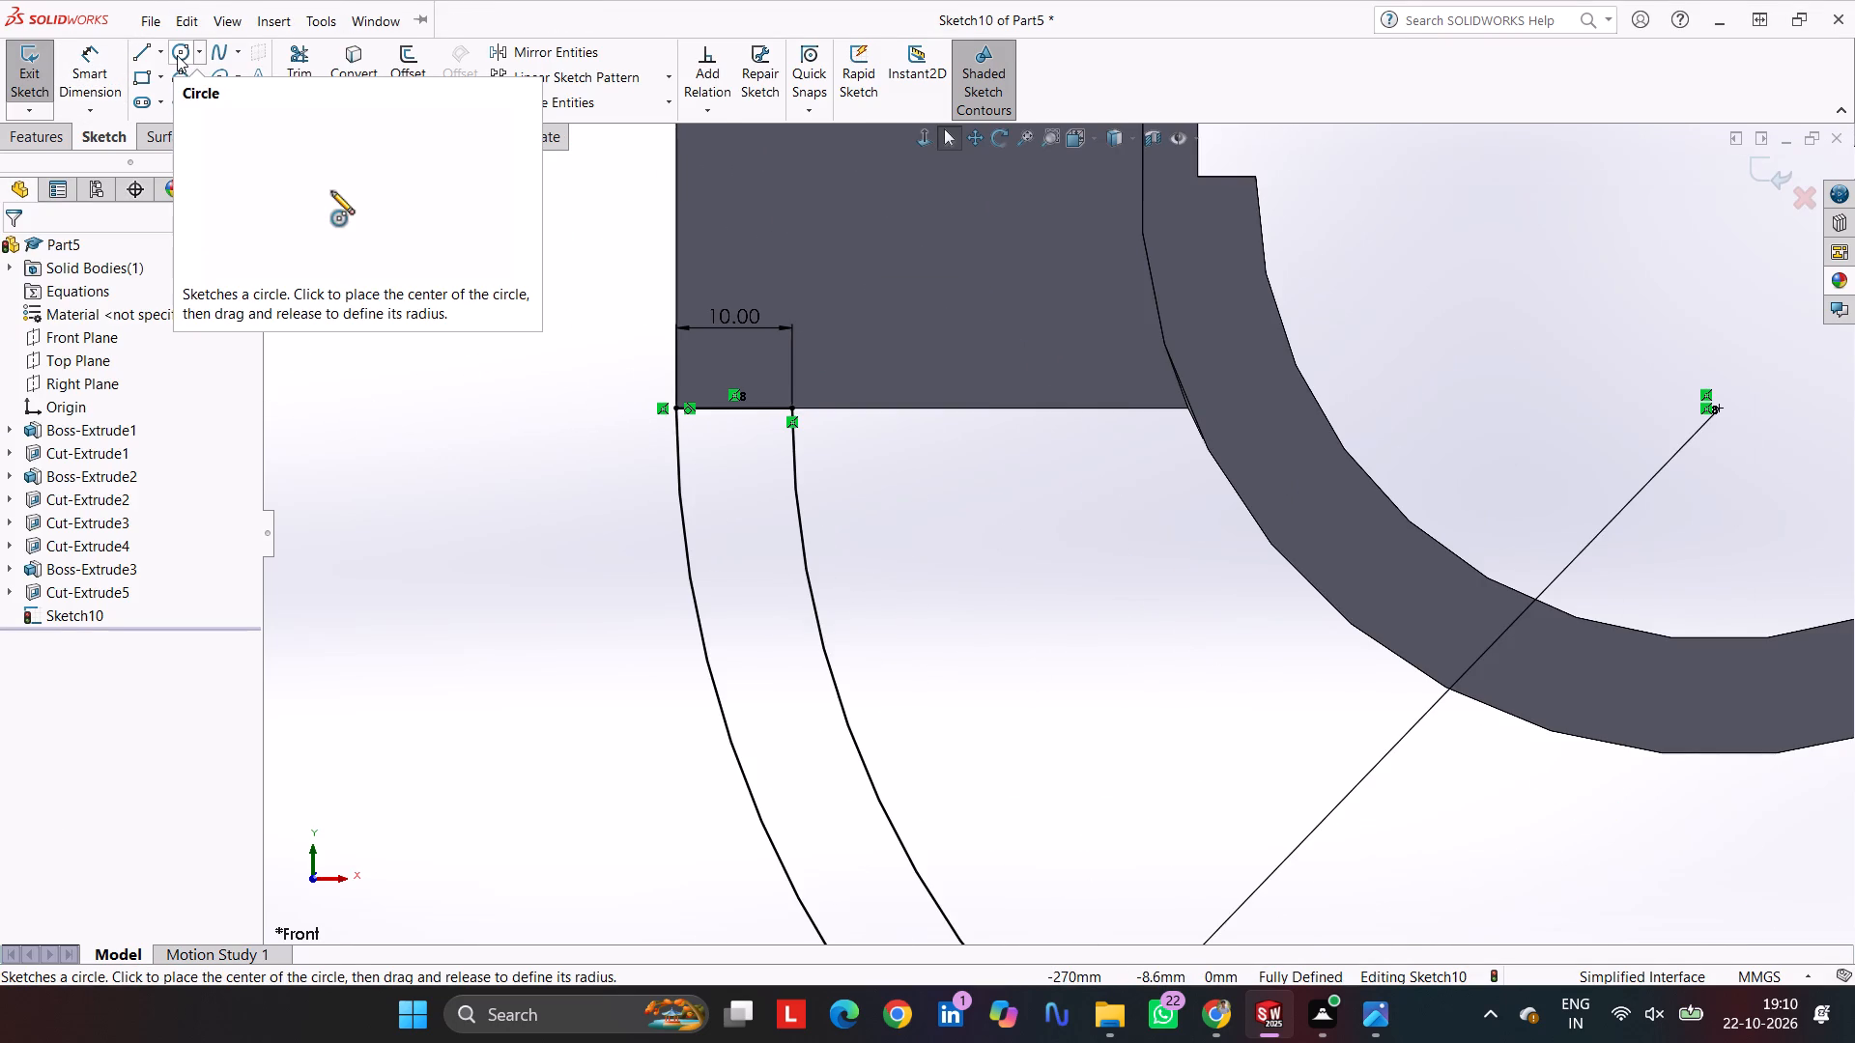
left_click(177, 55)
left_click(925, 511)
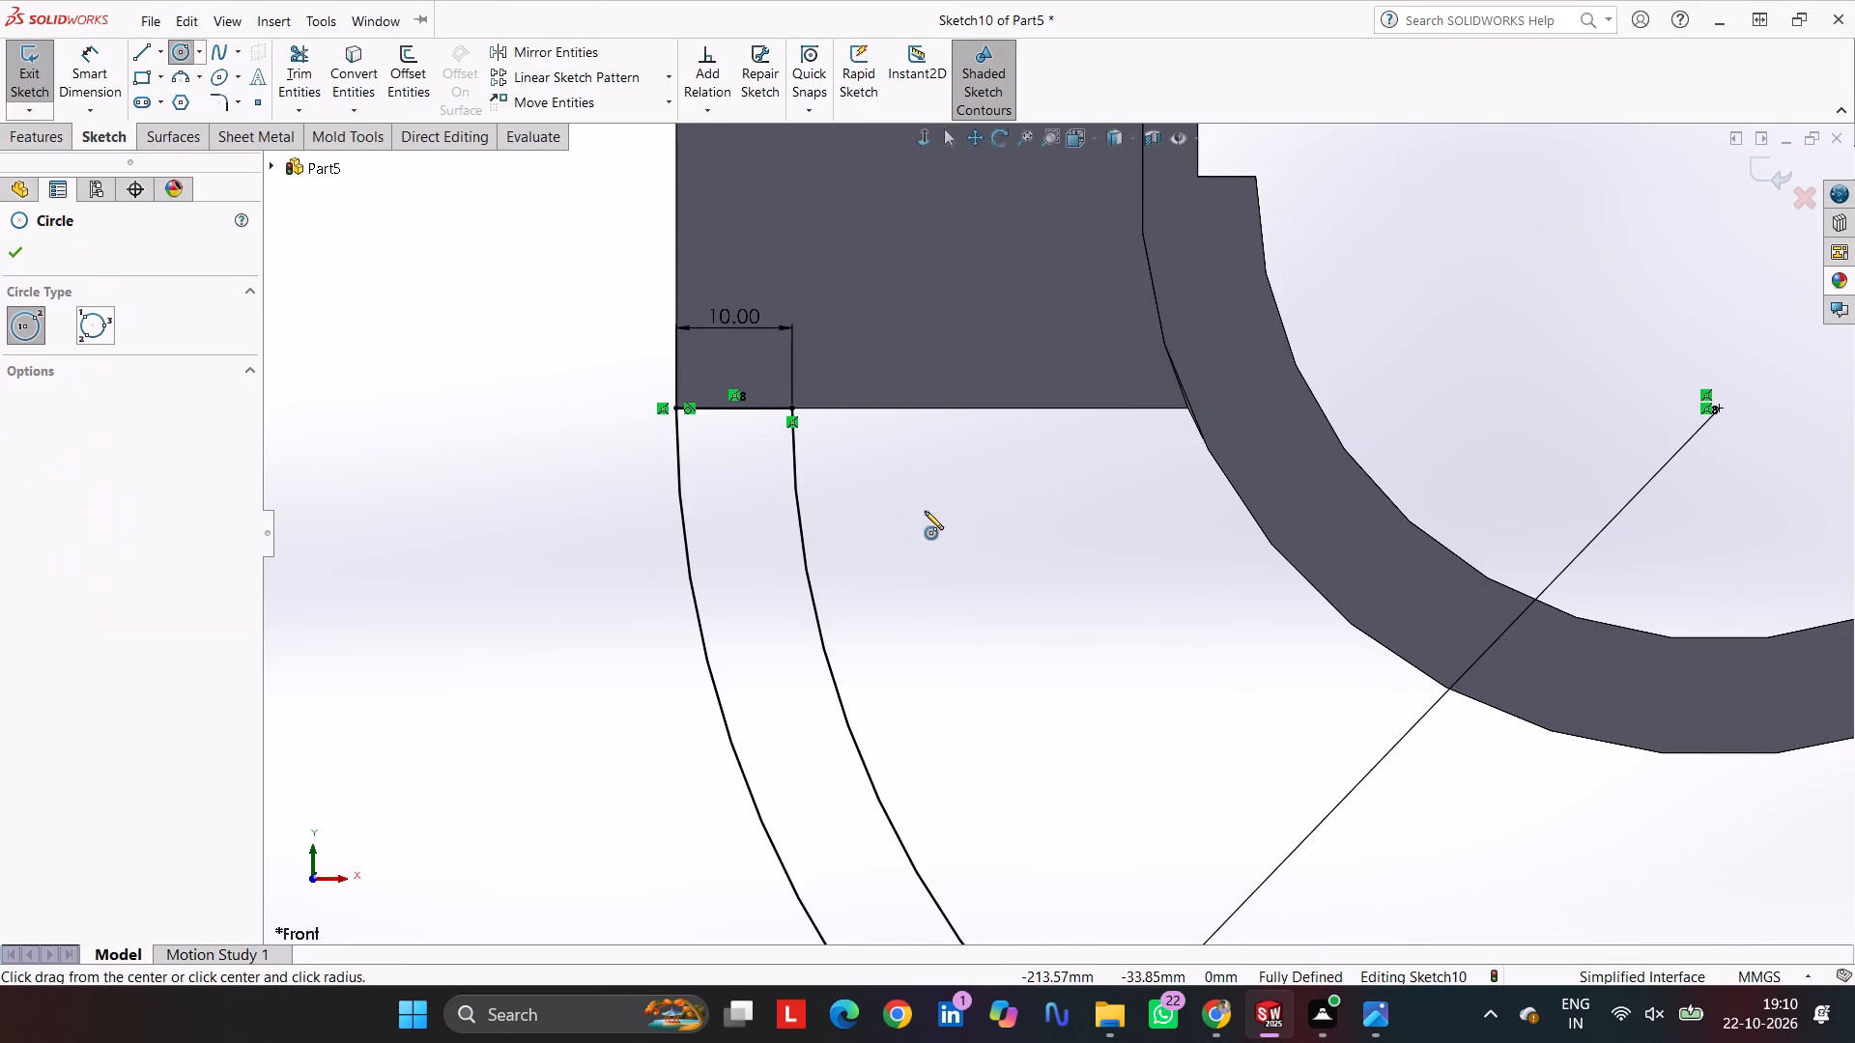
left_click(988, 586)
key("Escape")
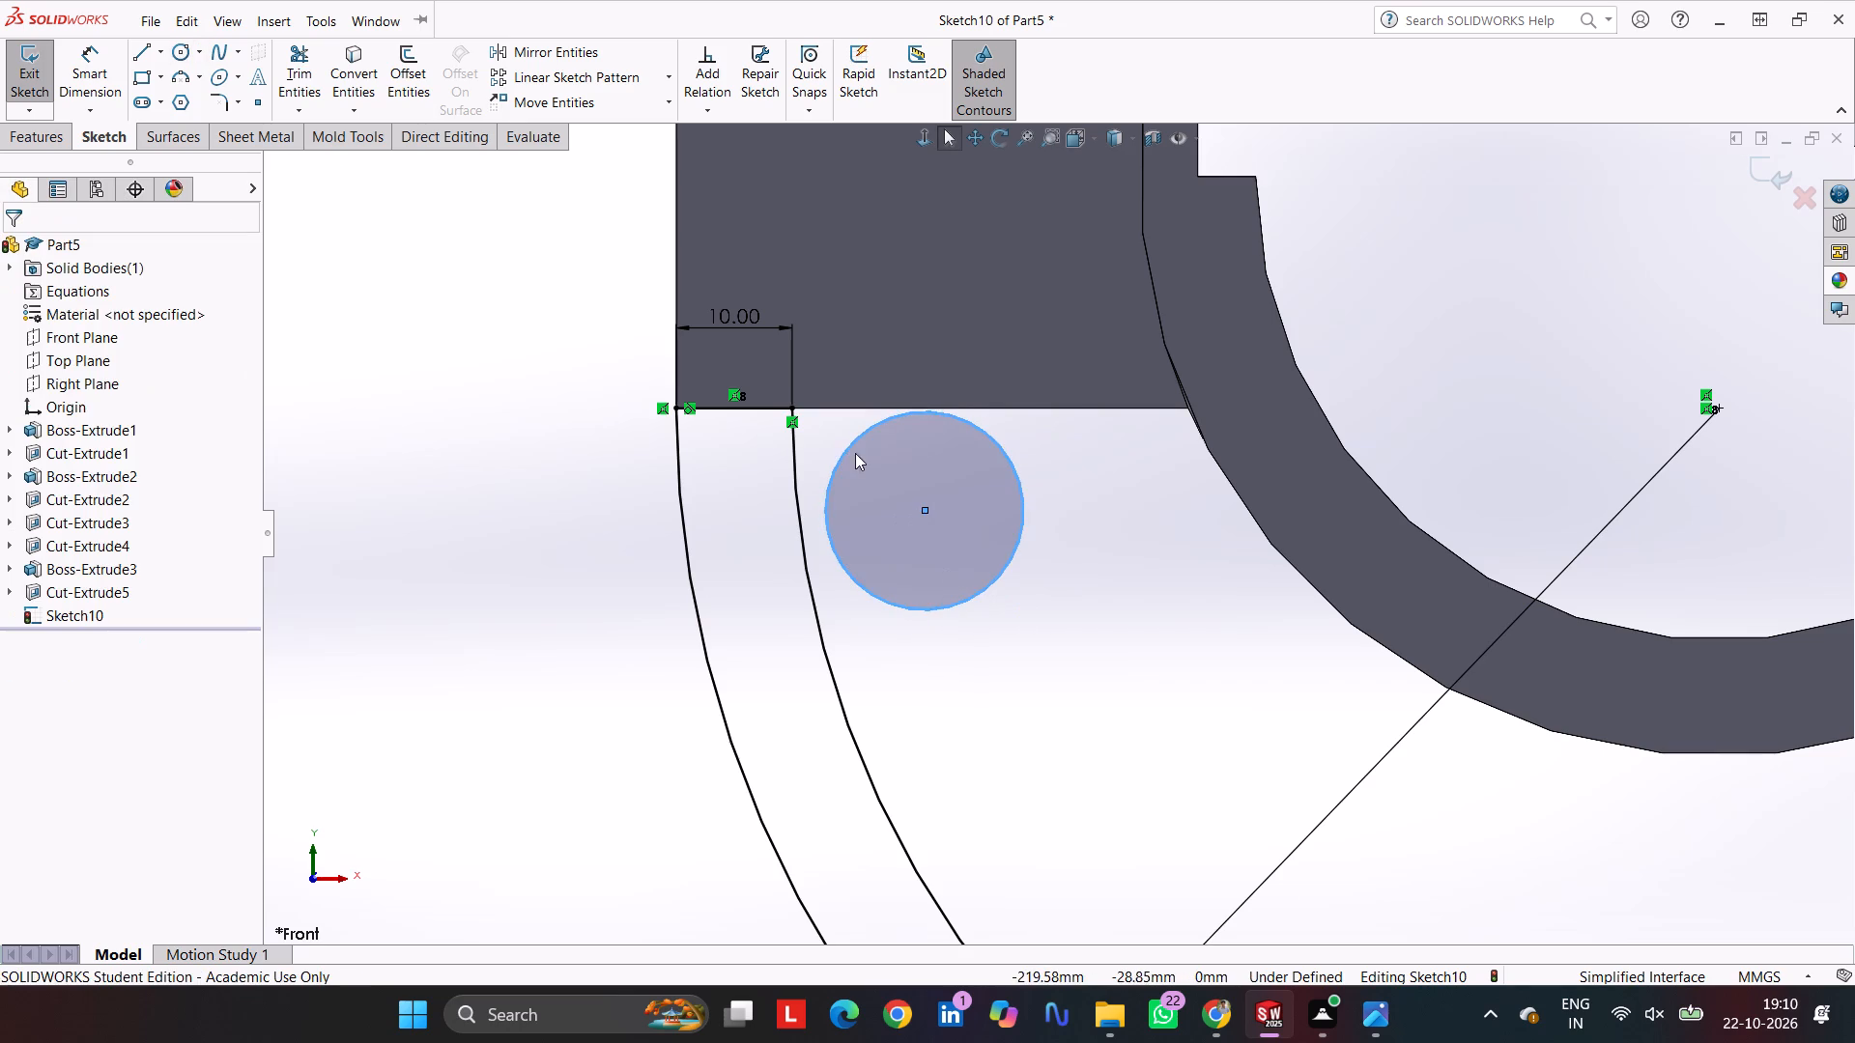
Make the new circle tangent to the arm's bottom edge and to the large inner arc.
left_click(847, 455)
left_click(832, 409, "shift")
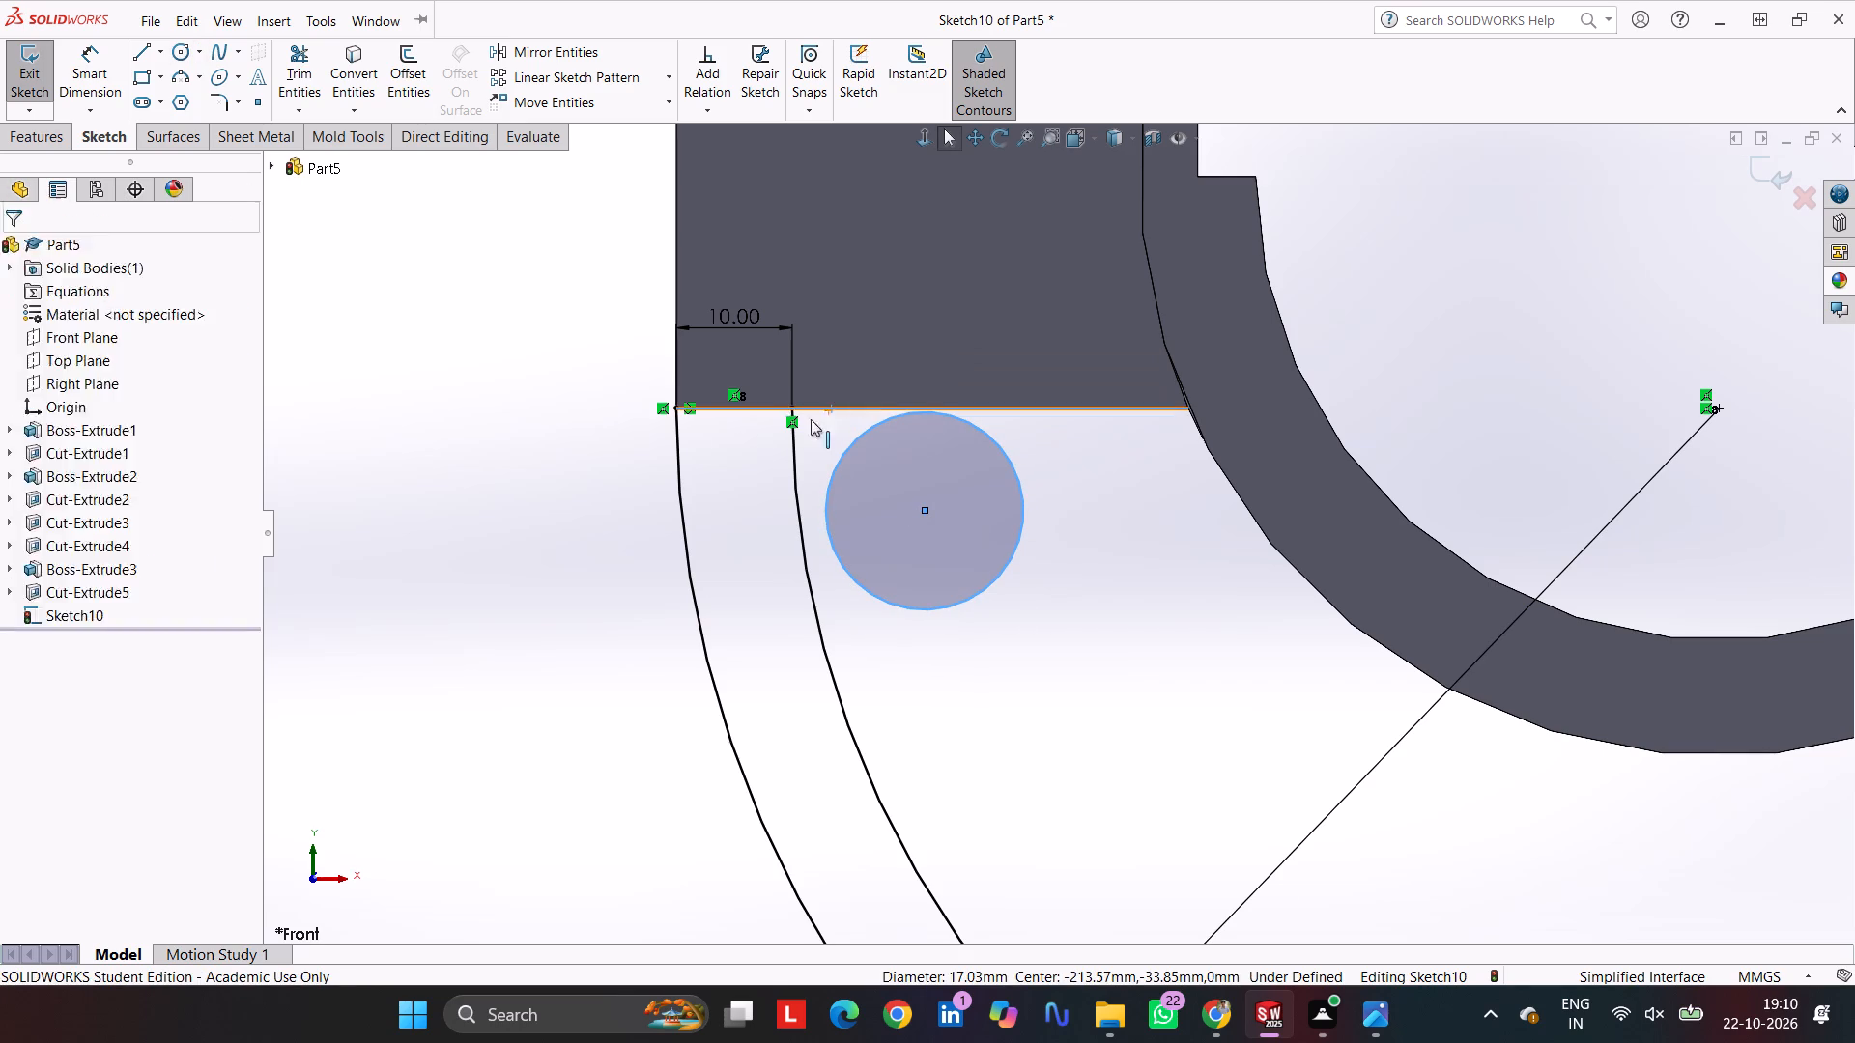
left_click(63, 596)
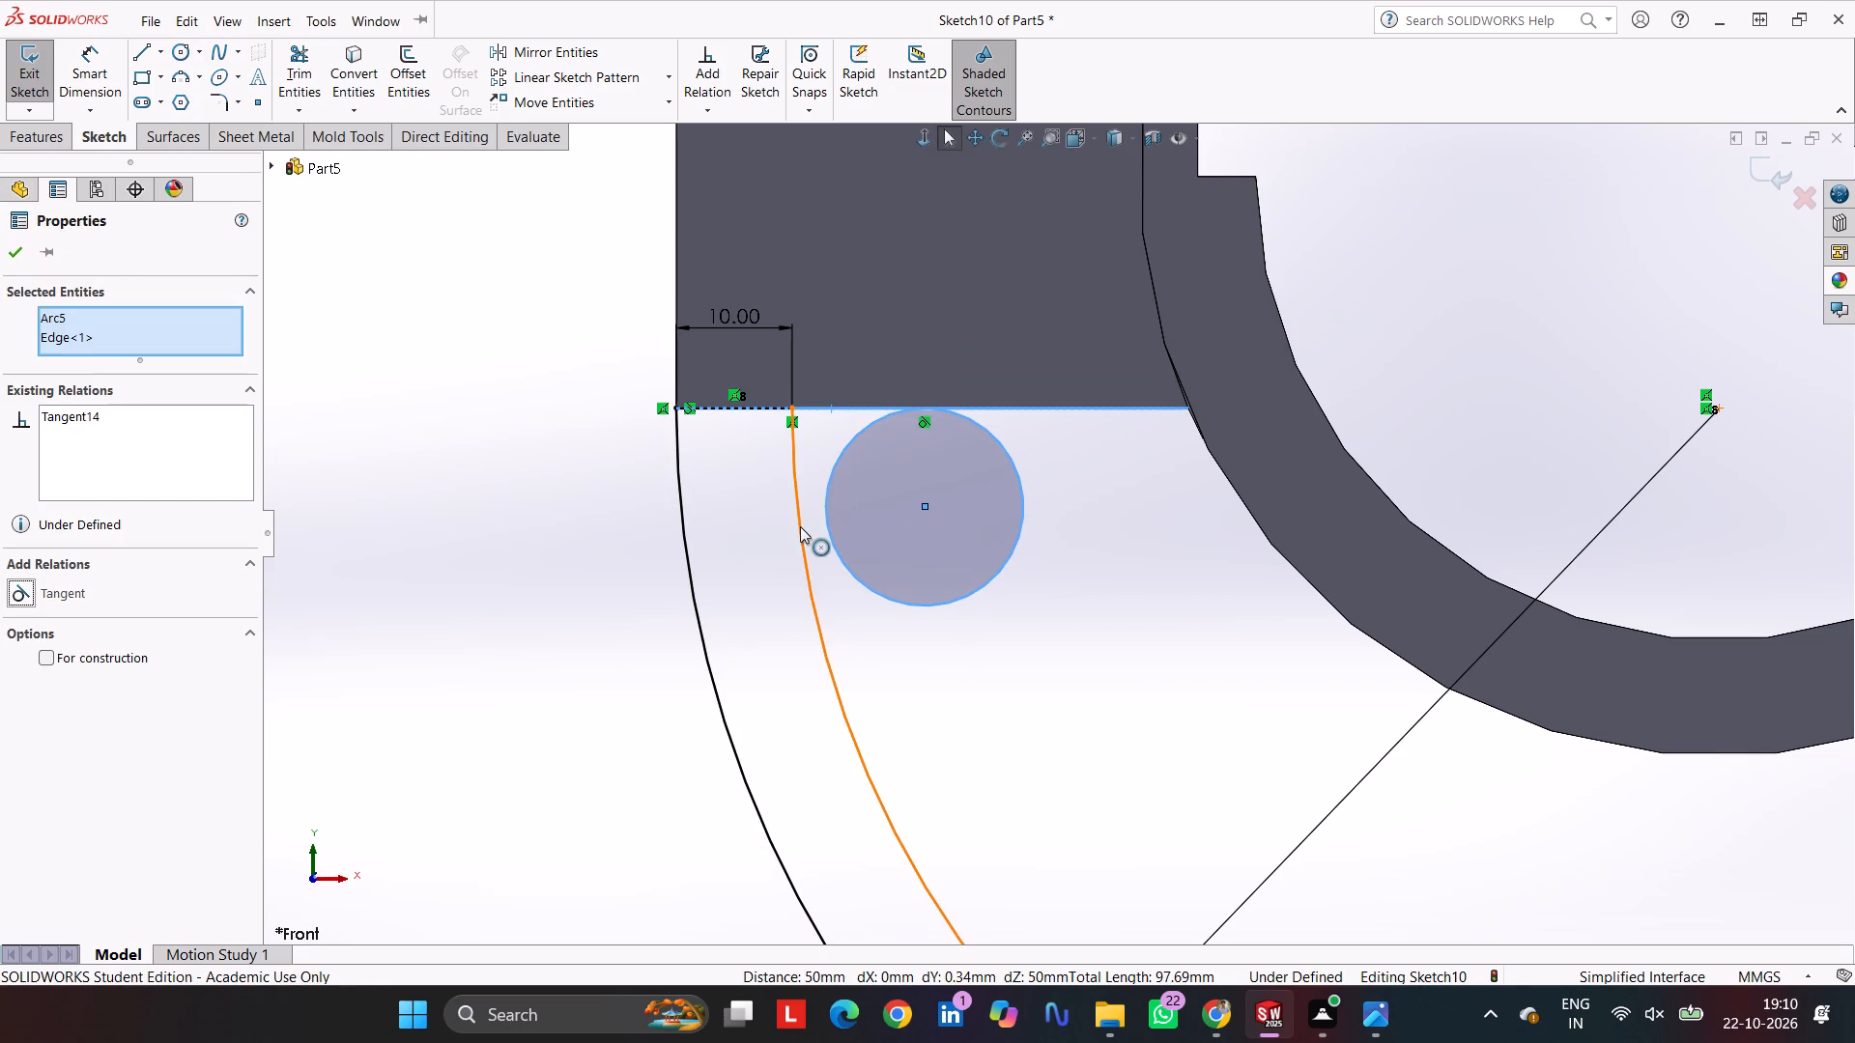
left_click(800, 526)
left_click(828, 531, "ctrl")
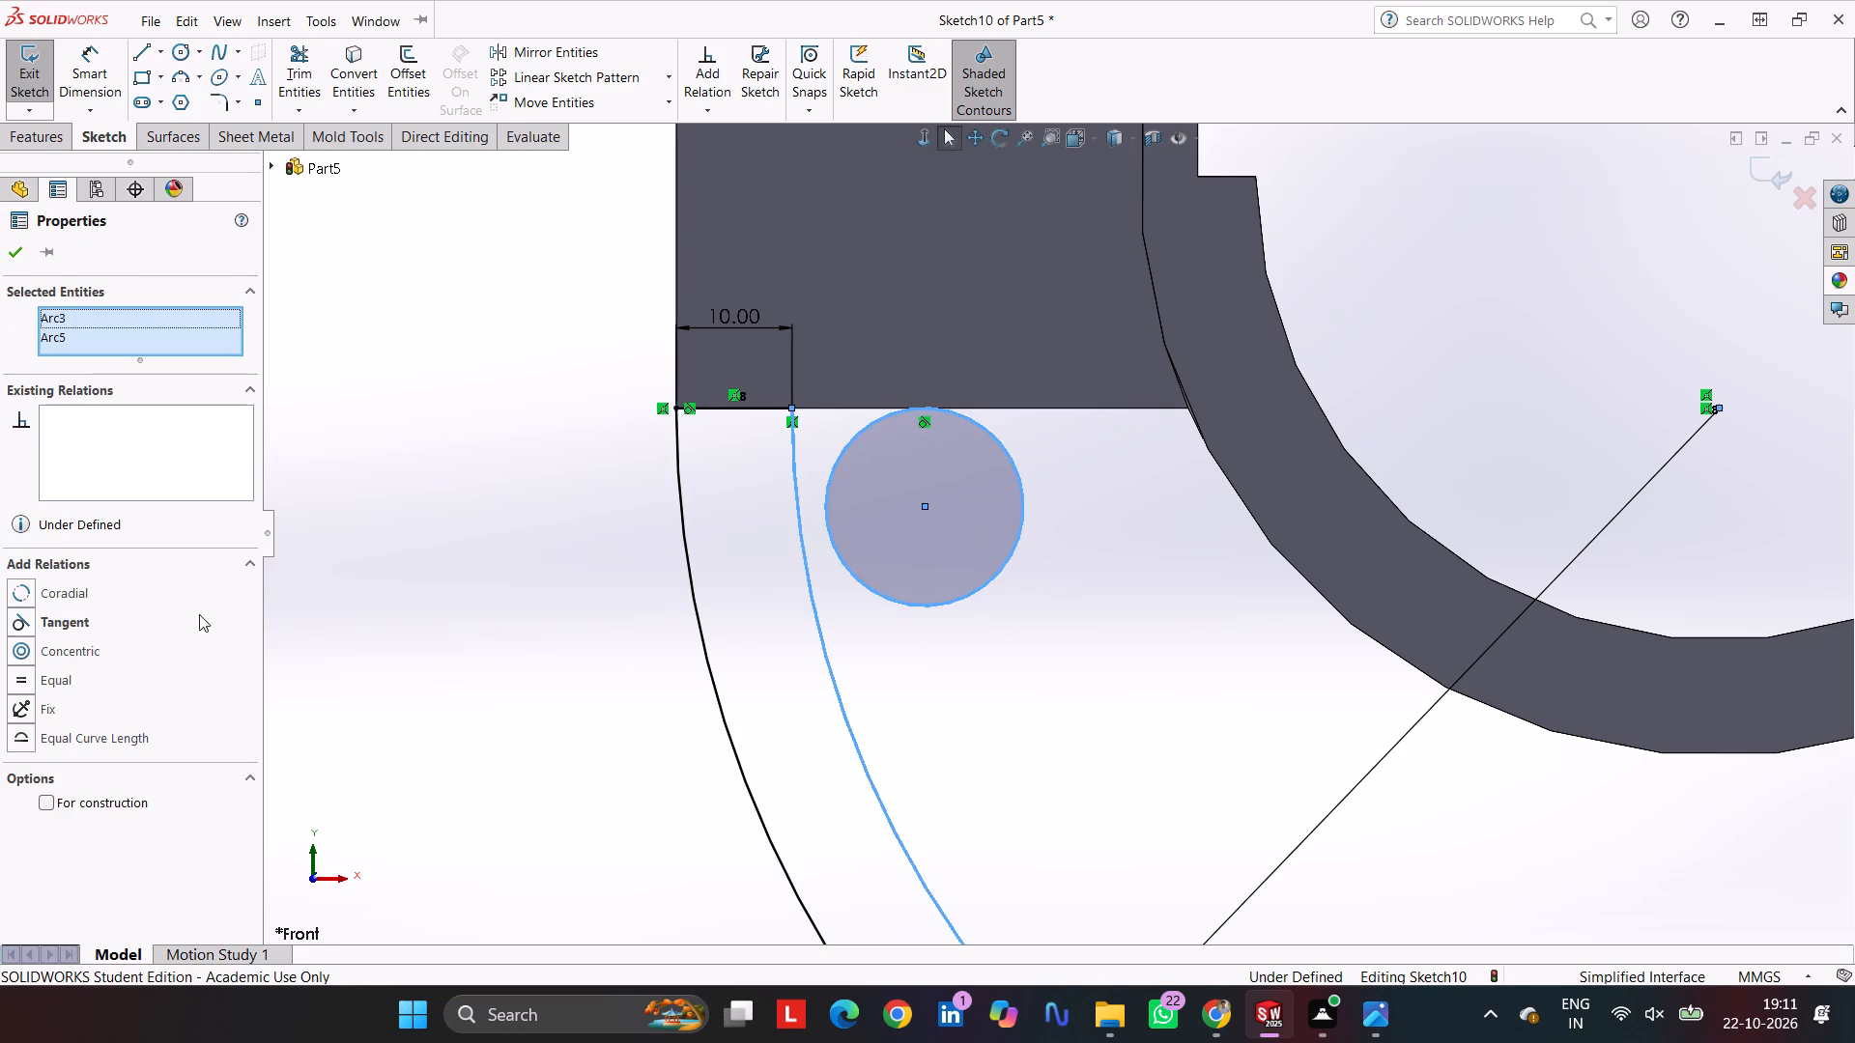
left_click(48, 622)
Set the tangent circle's diameter to 10 mm.
left_click(91, 53)
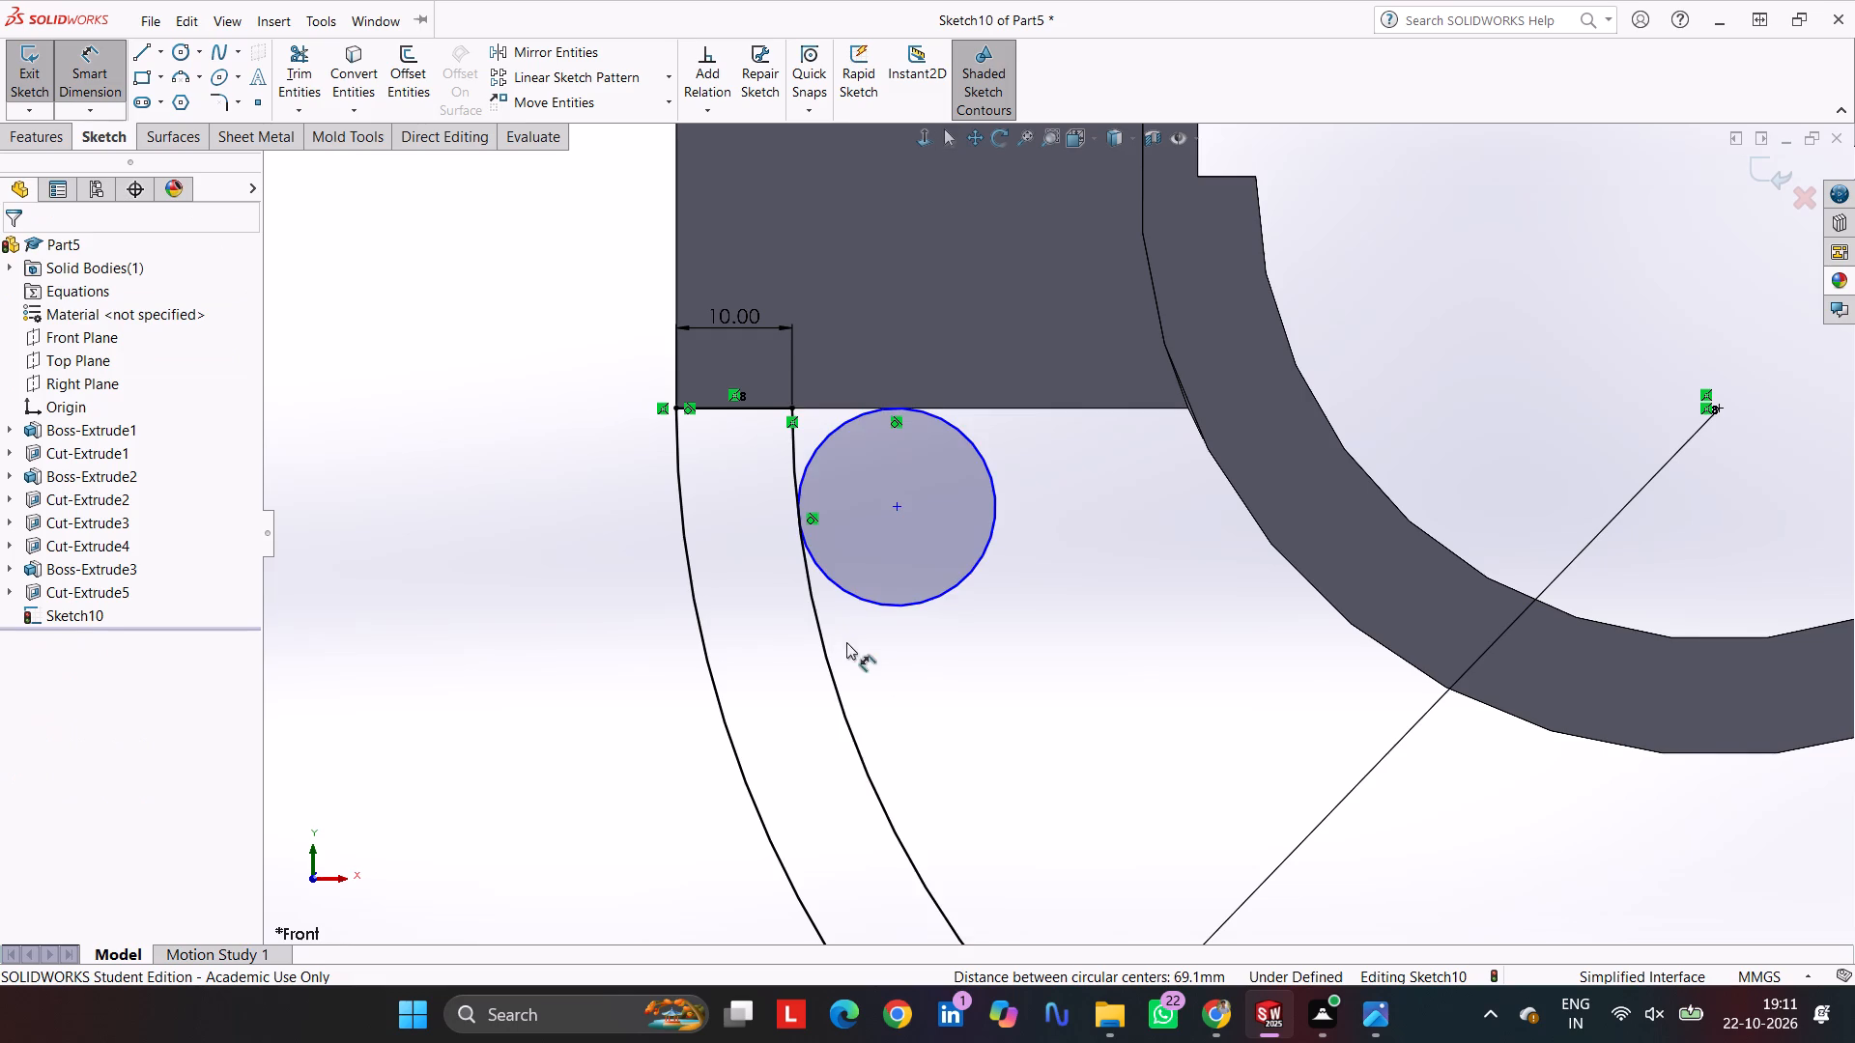
left_click(956, 586)
left_click(1035, 638)
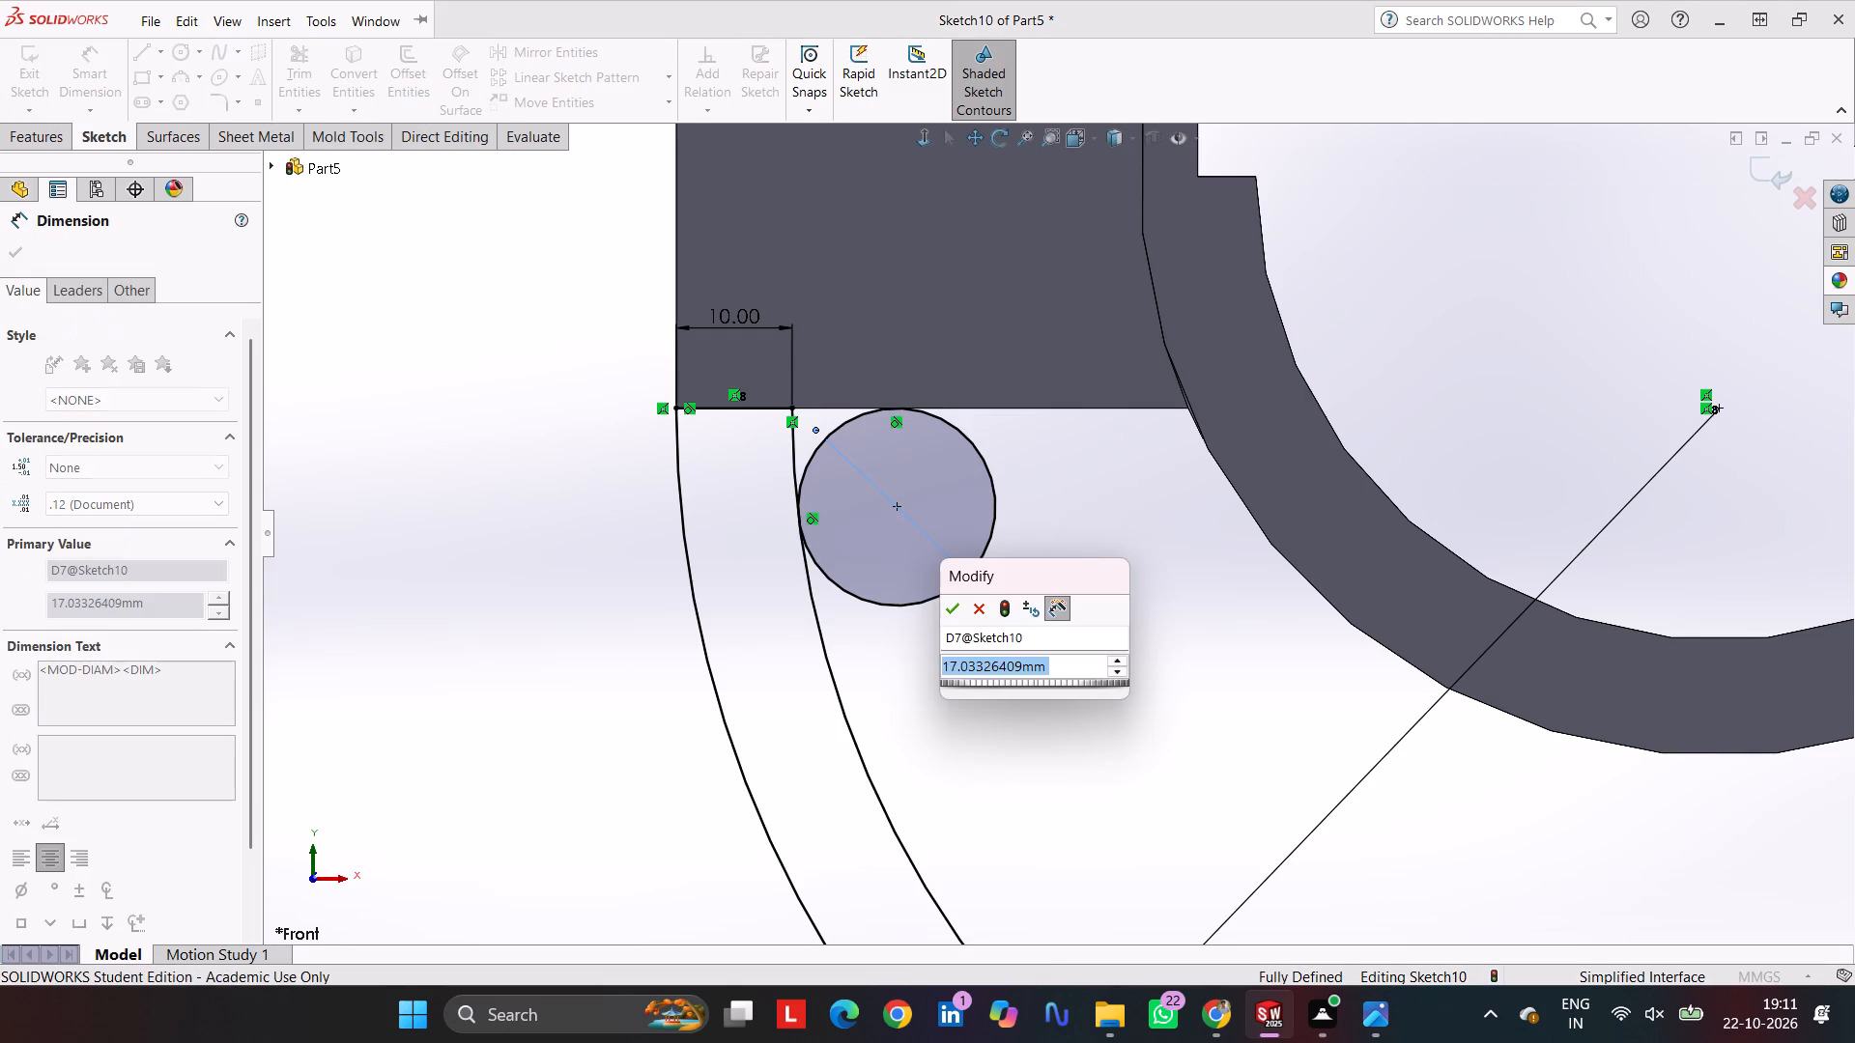
type("10")
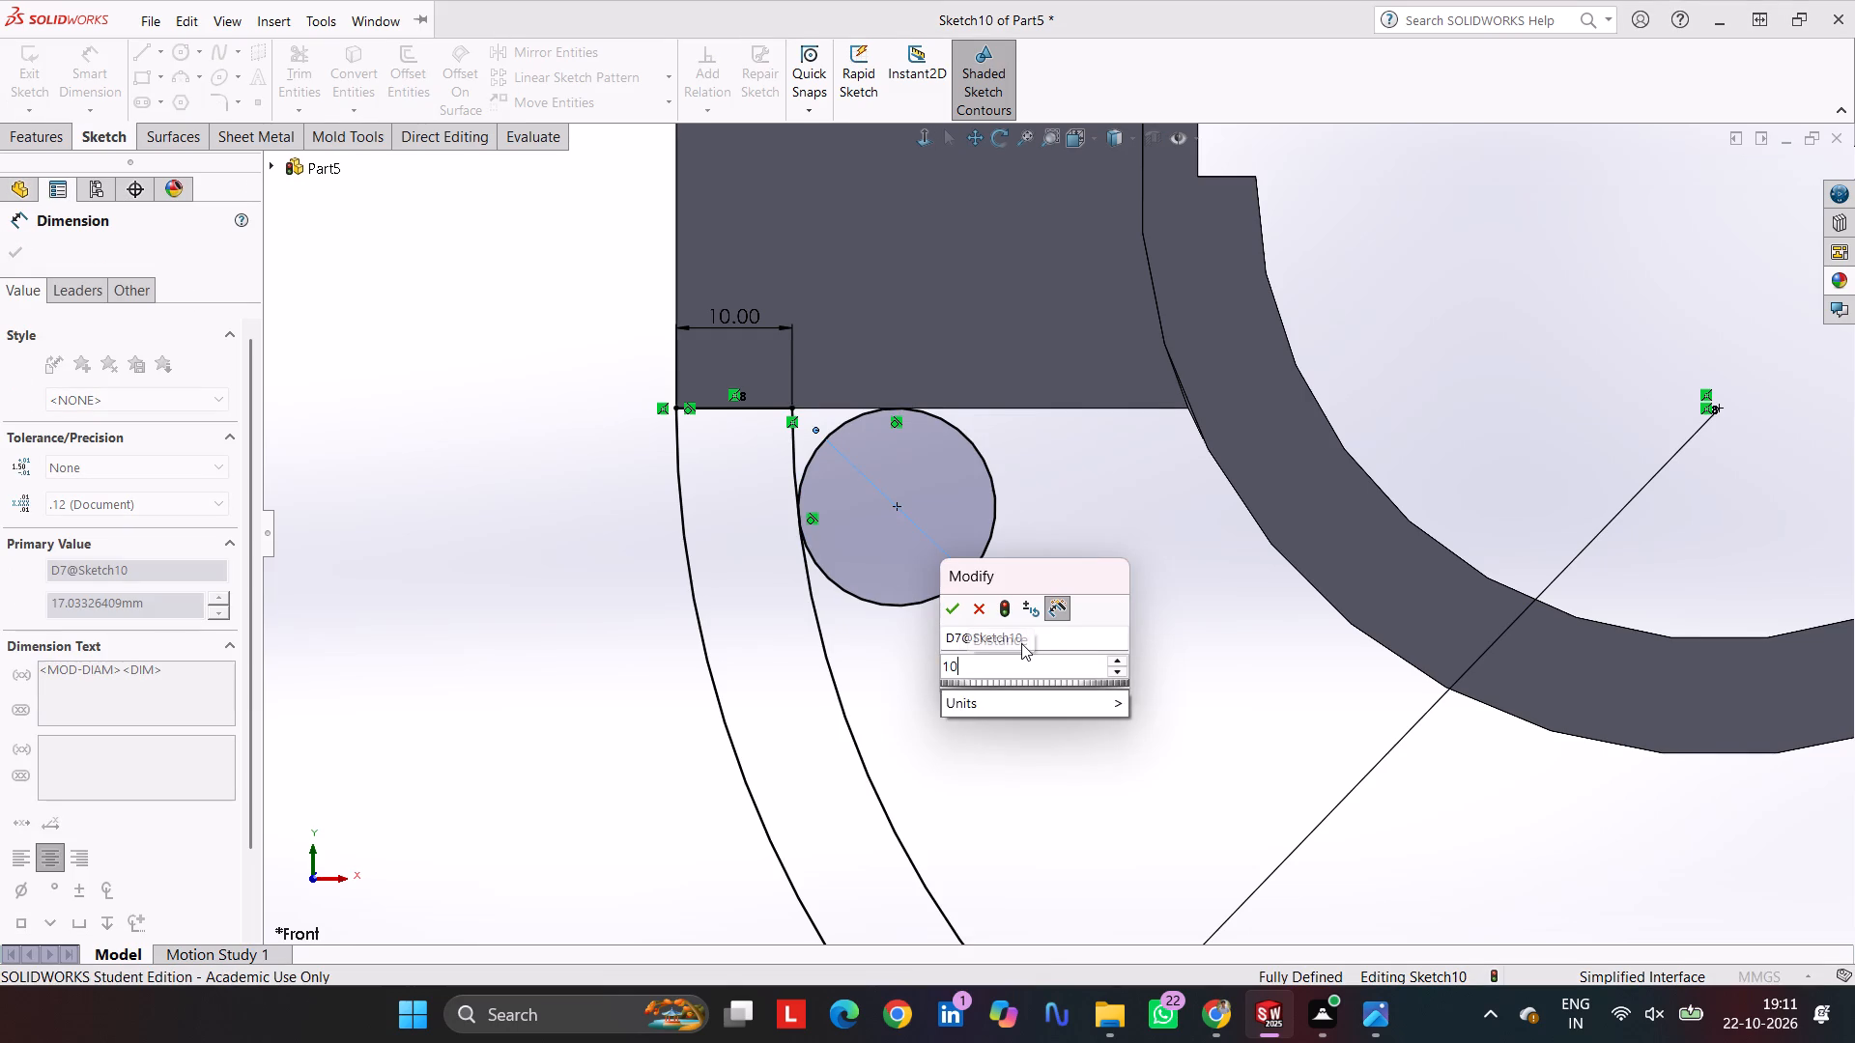
key("Return")
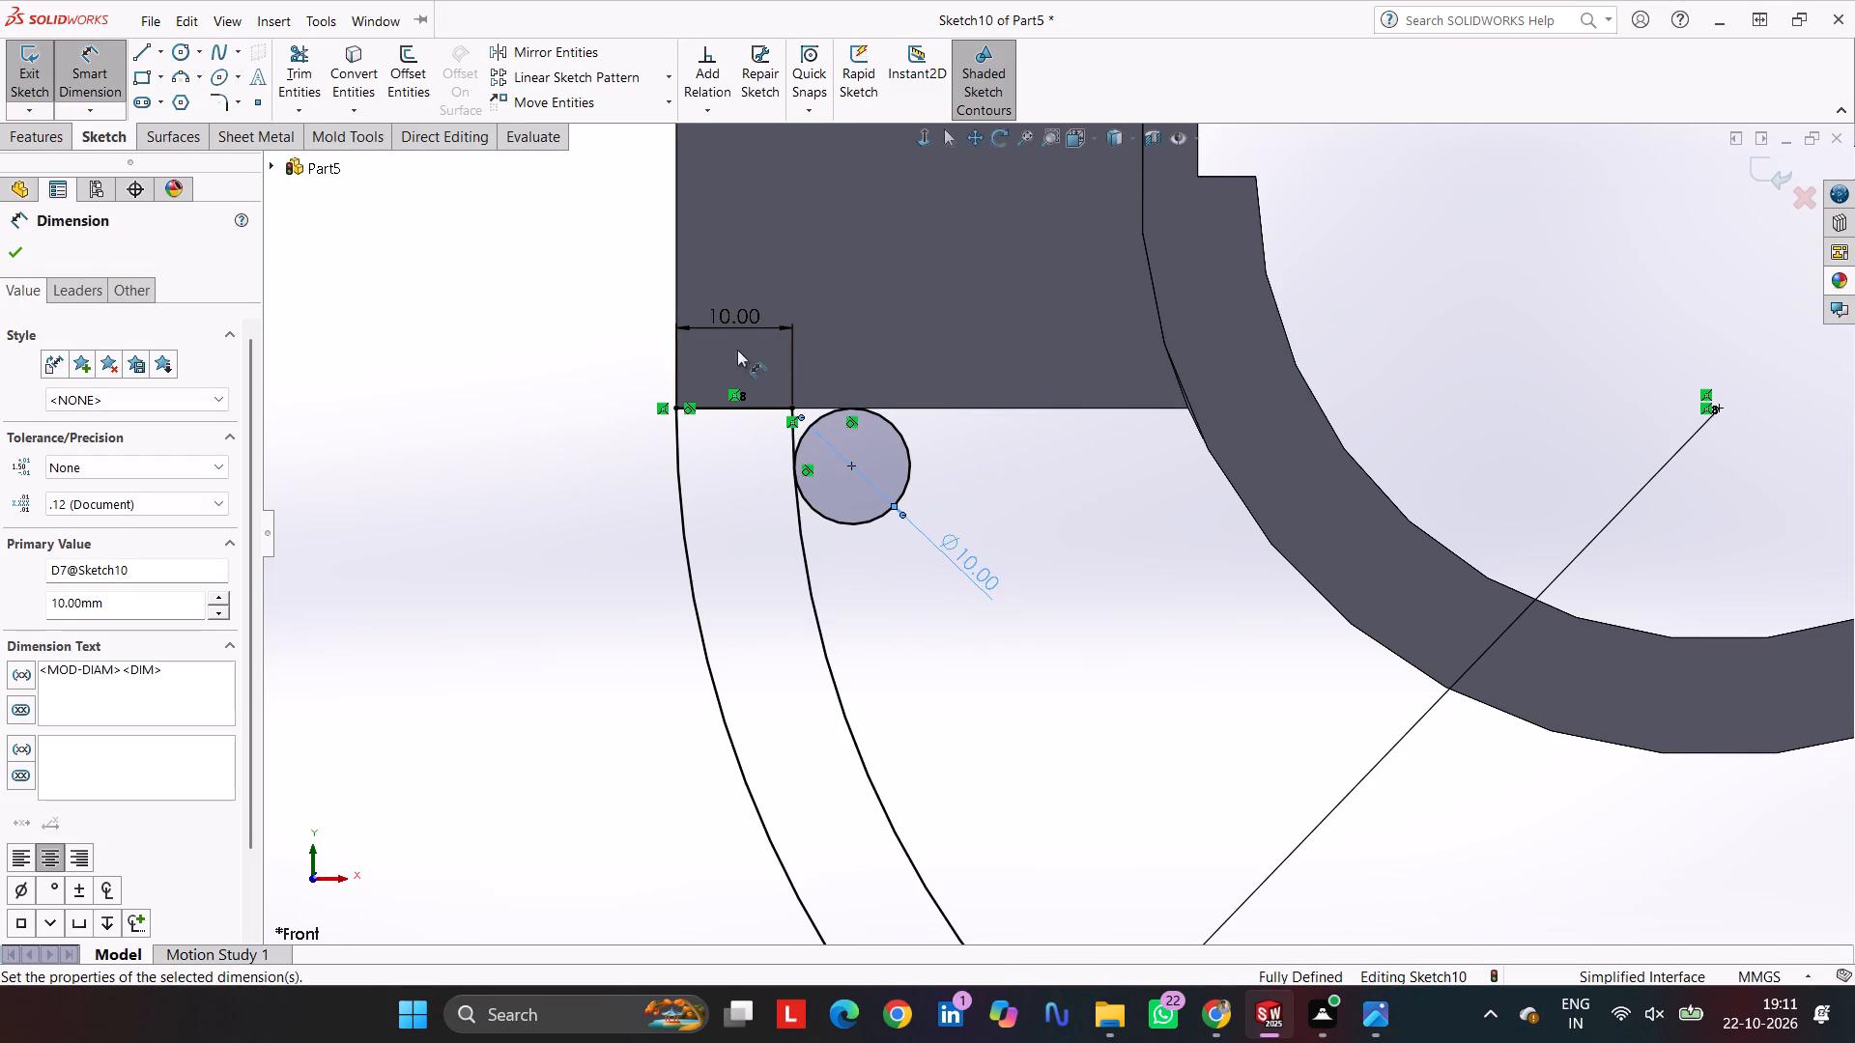
Trim away the inner arc's upper end above the circle's tangent point and the short horizontal line between the large arcs.
scroll(693, 339, "down", 4)
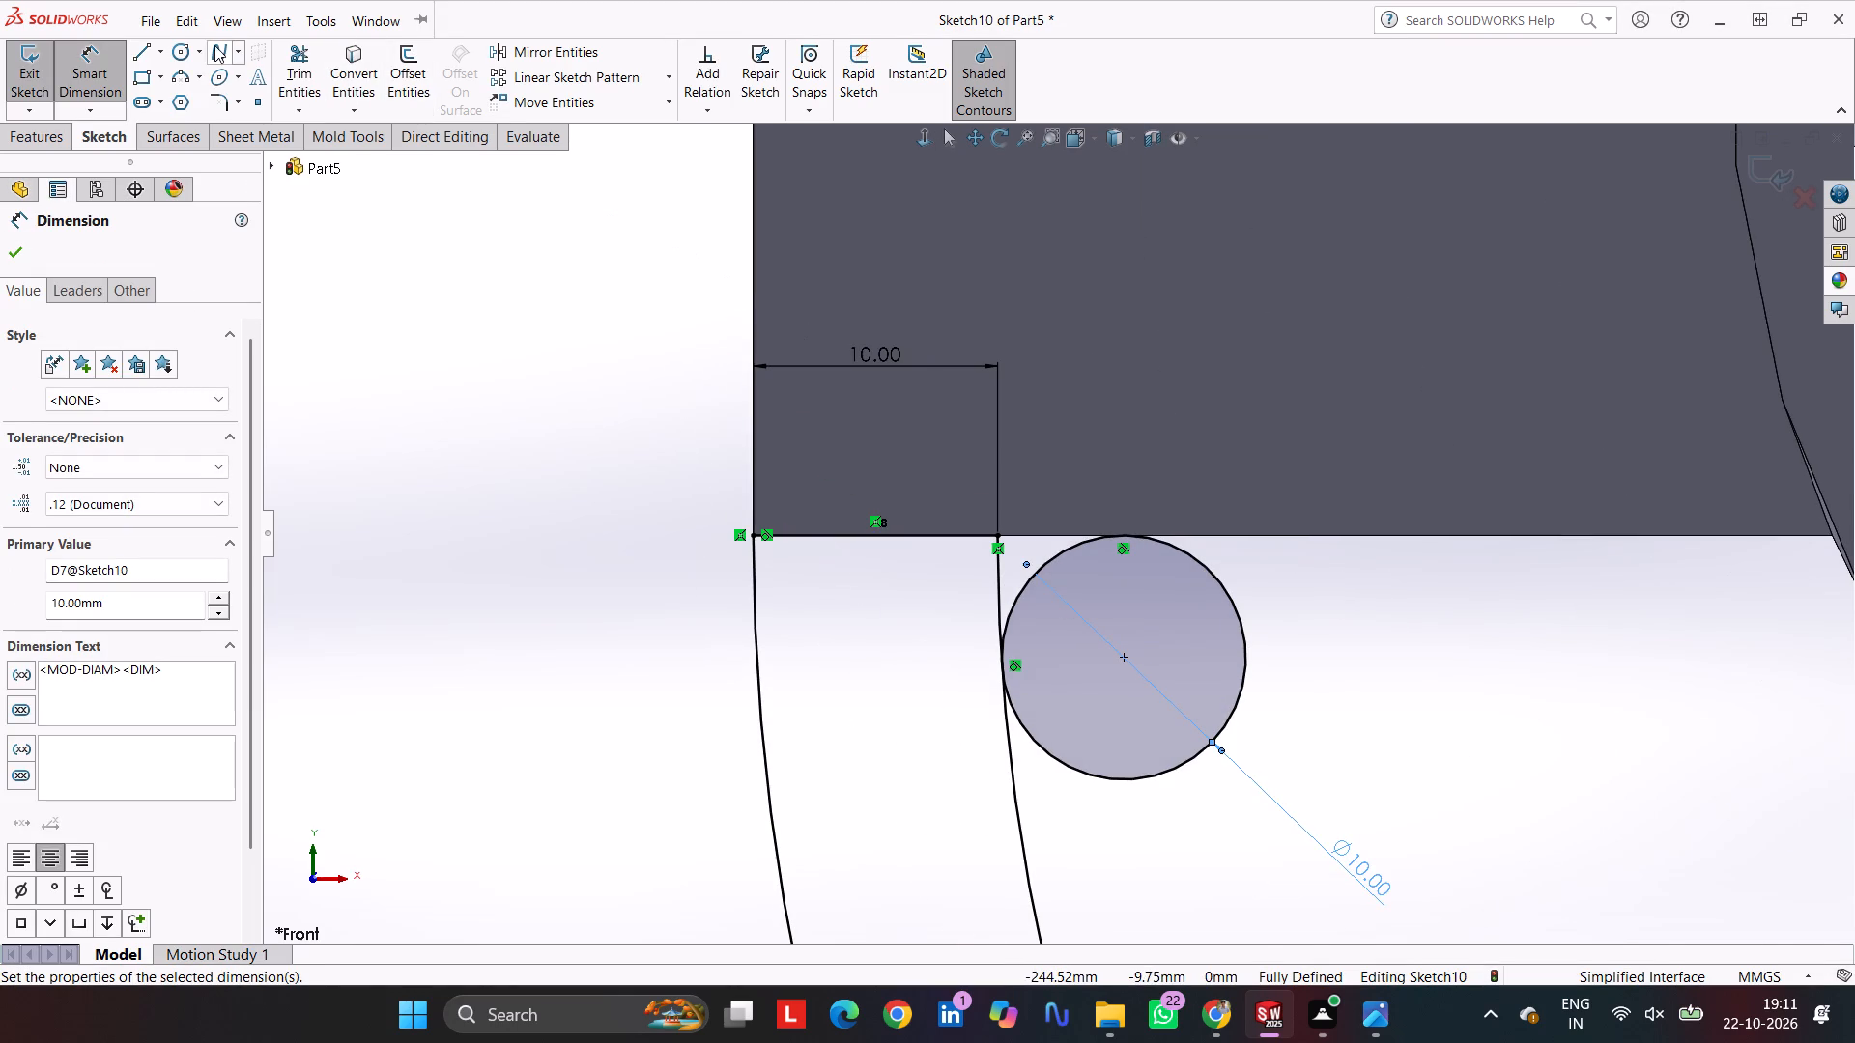
left_click(285, 46)
left_click_drag(1014, 570, 993, 588)
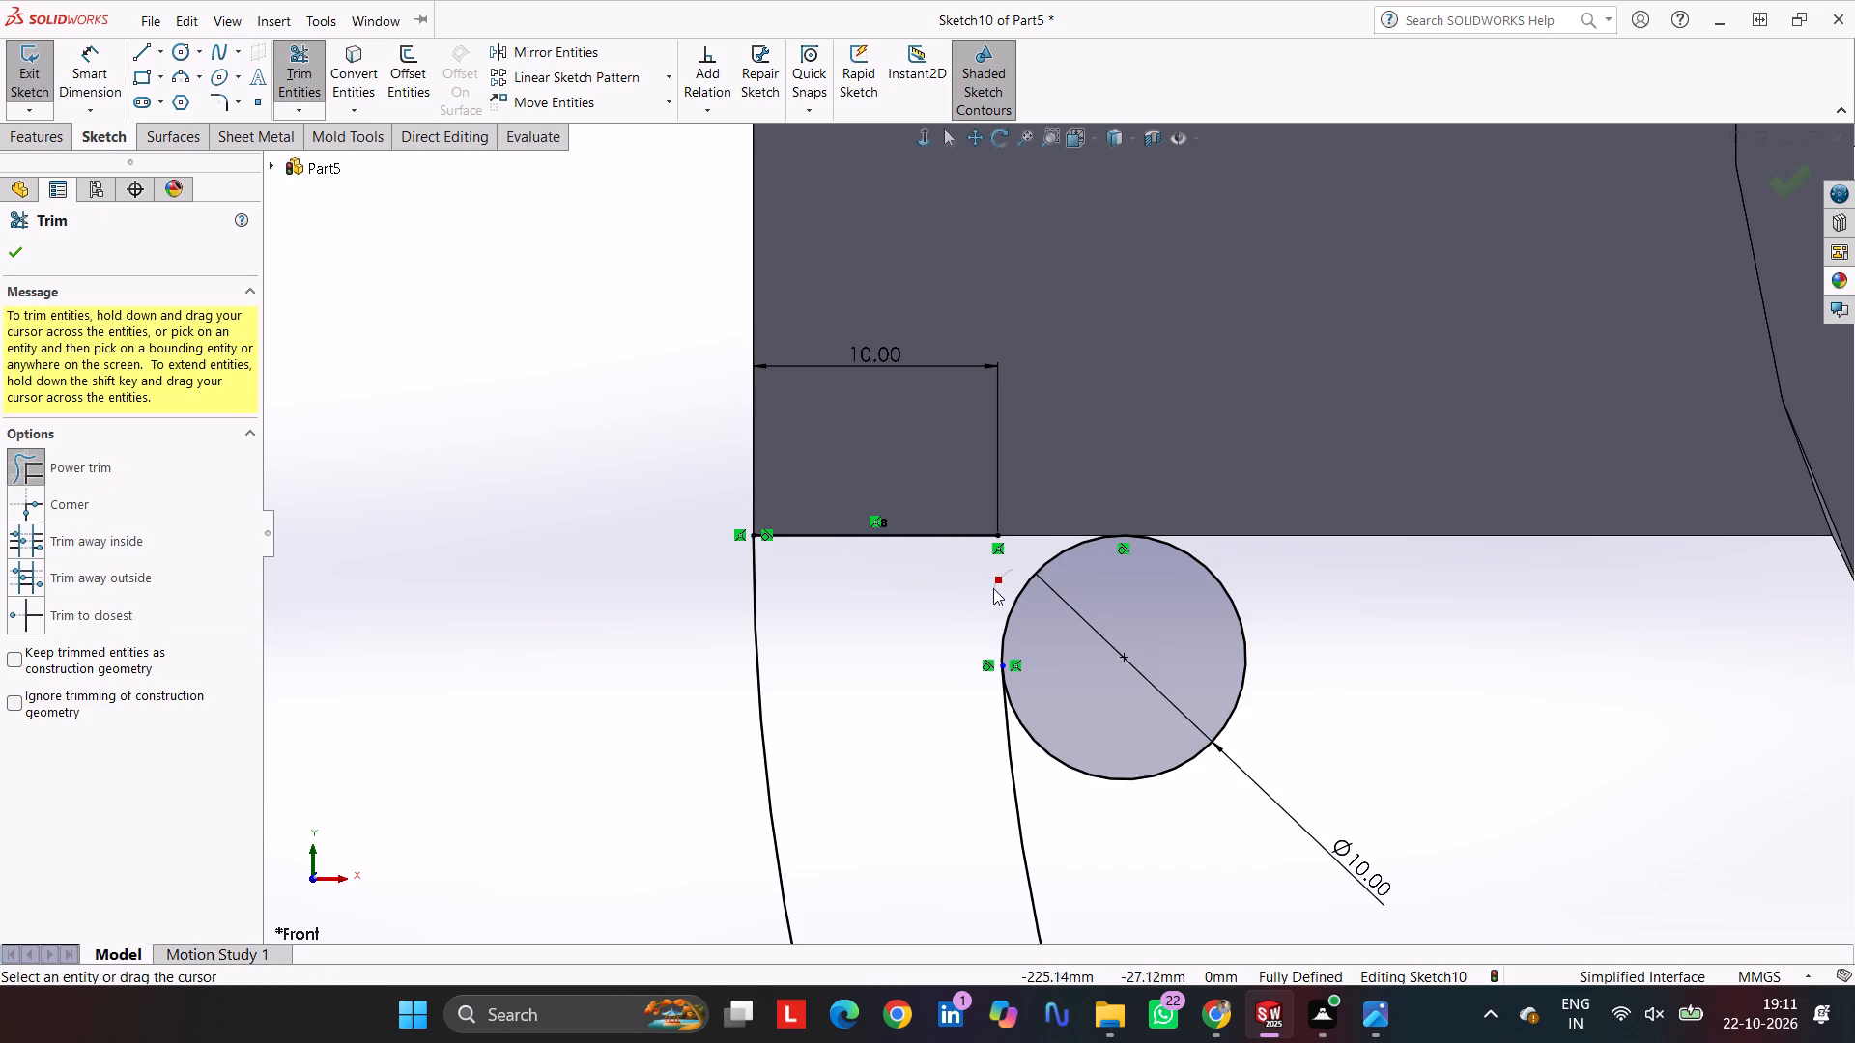
left_click_drag(993, 588, 985, 599)
left_click_drag(933, 581, 923, 516)
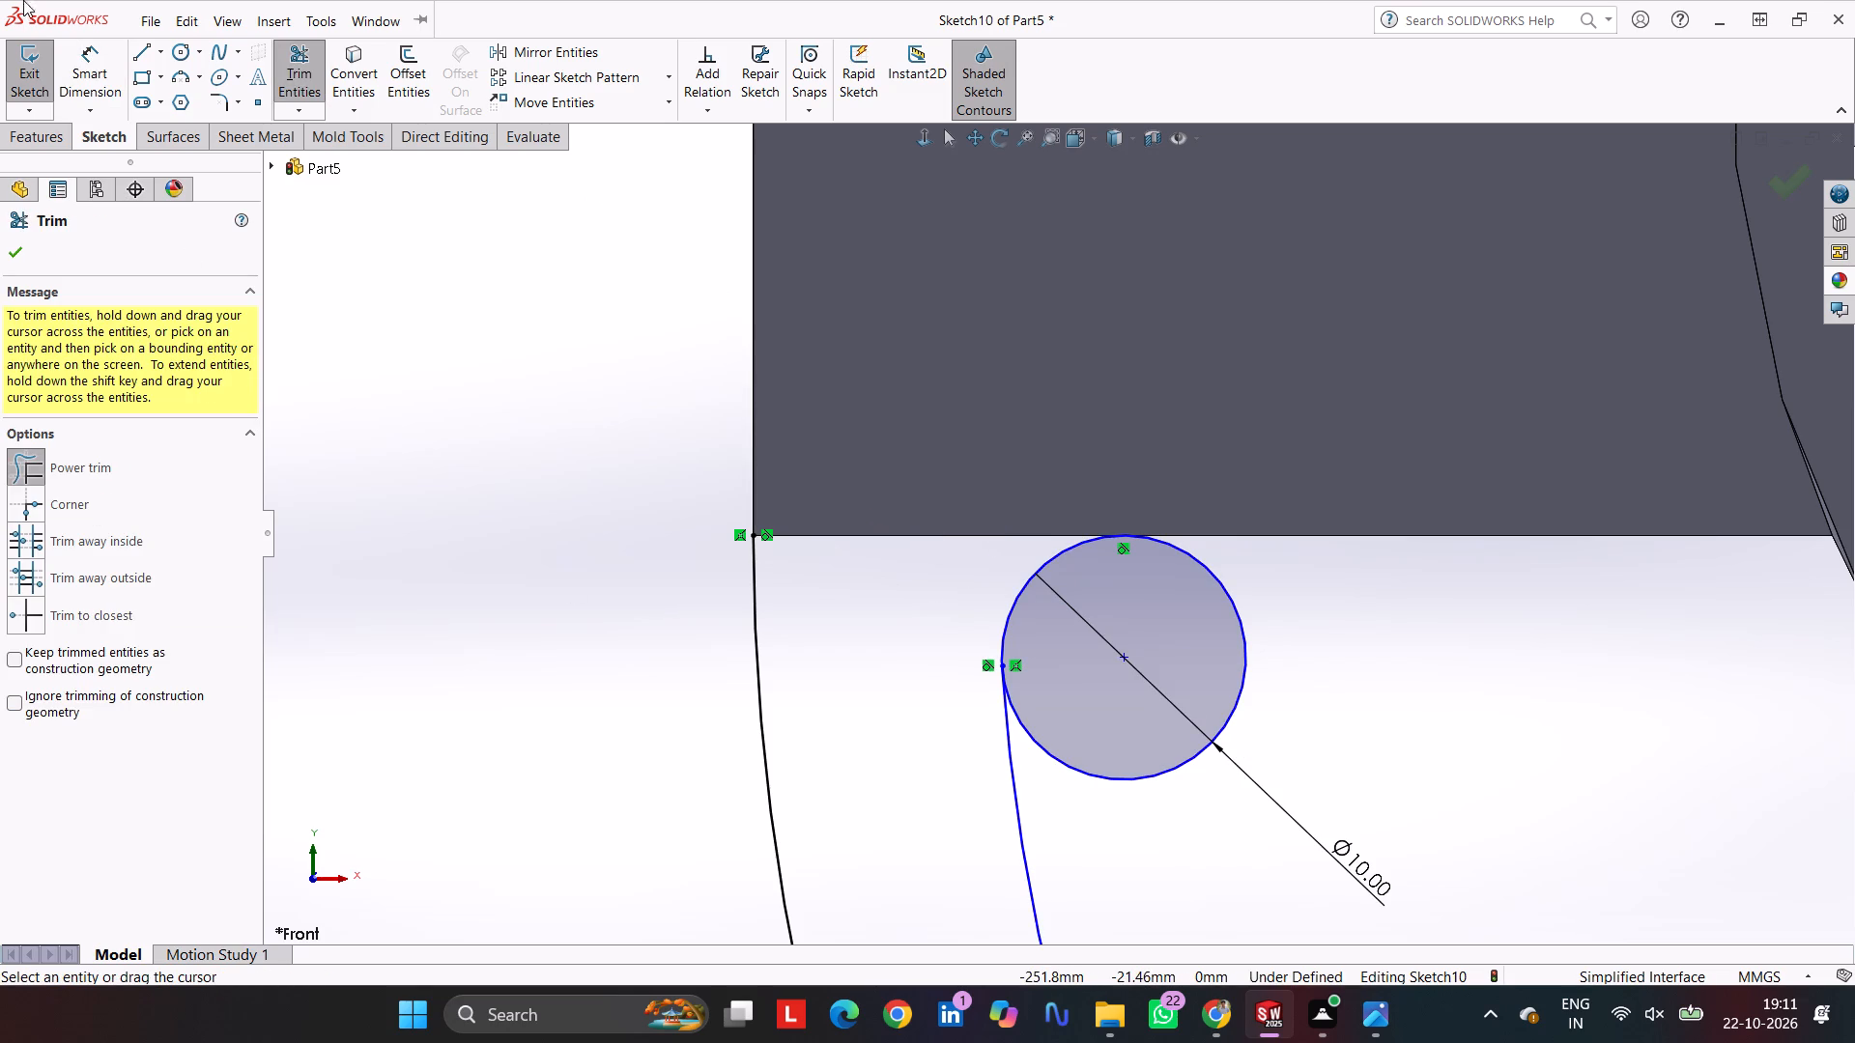
Draw a horizontal line about 15.17 mm long from the 10 mm circle's top point to the arm's lower outer corner.
left_click(64, 62)
left_click(141, 55)
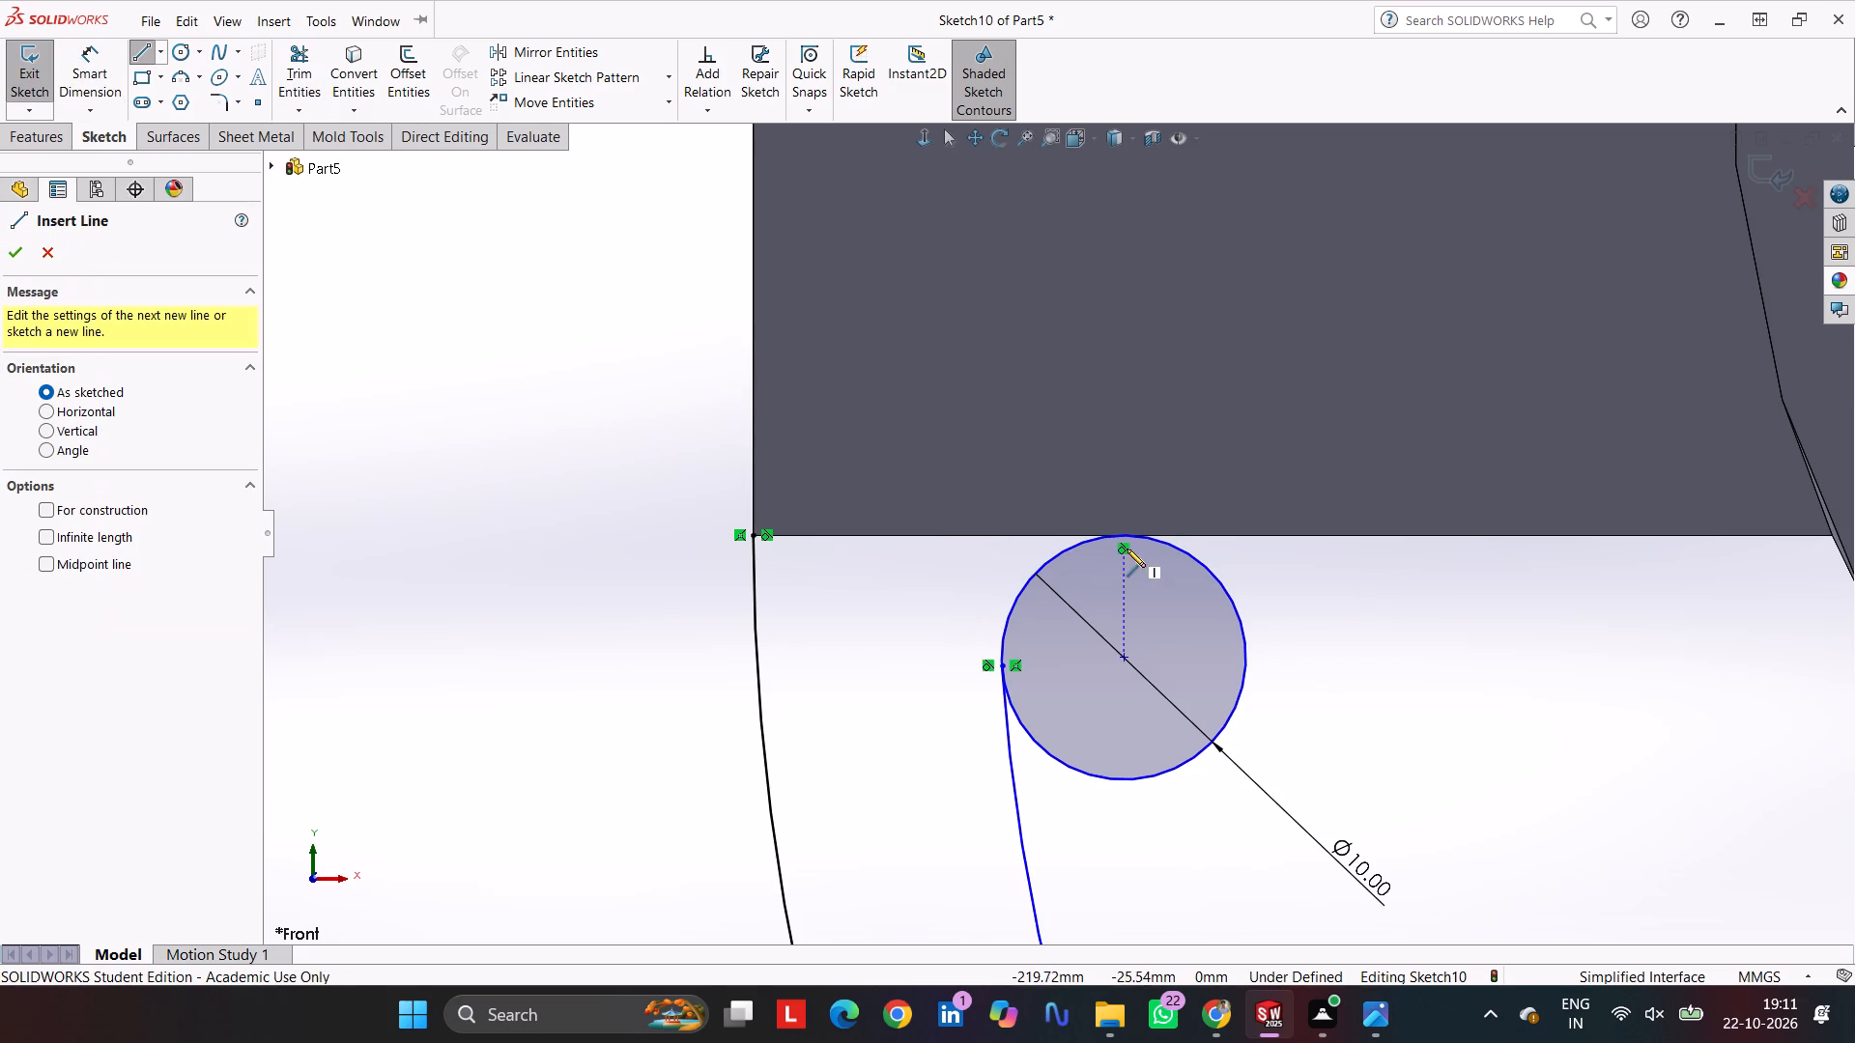
left_click(1119, 536)
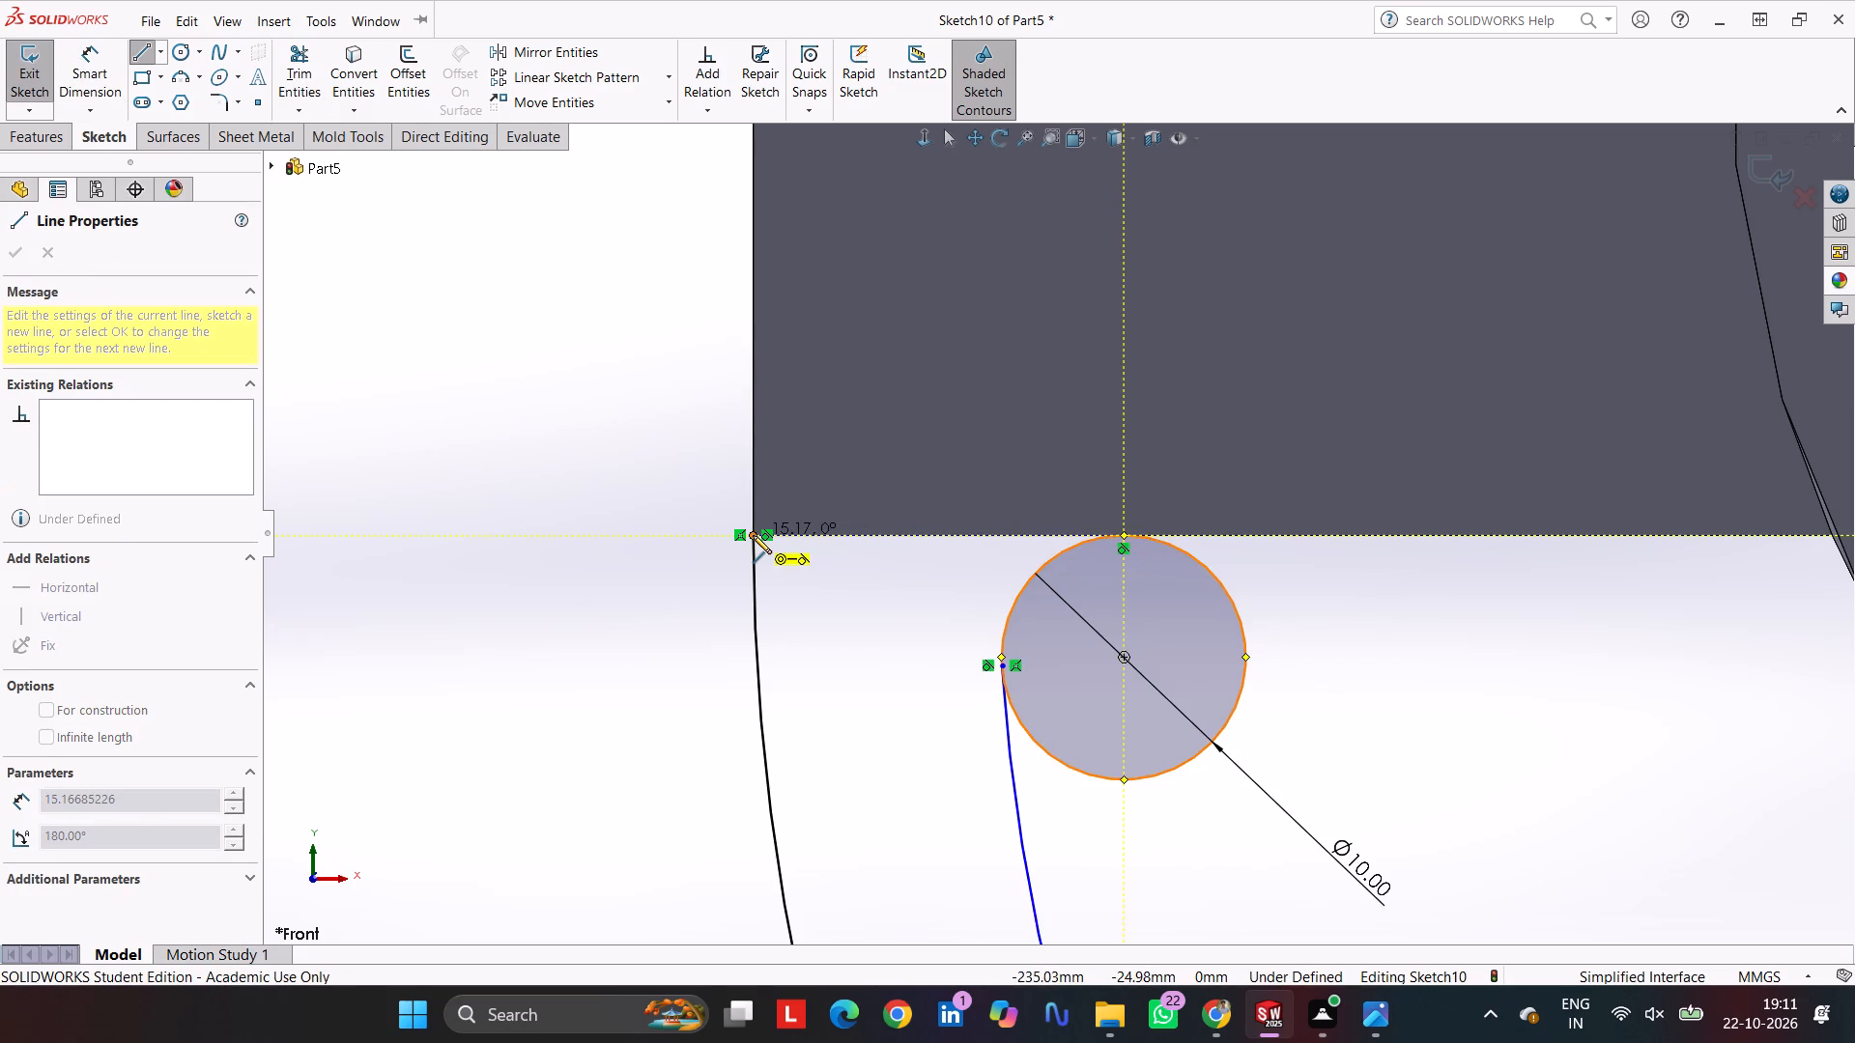
left_click(753, 535)
key("Escape")
key("Escape")
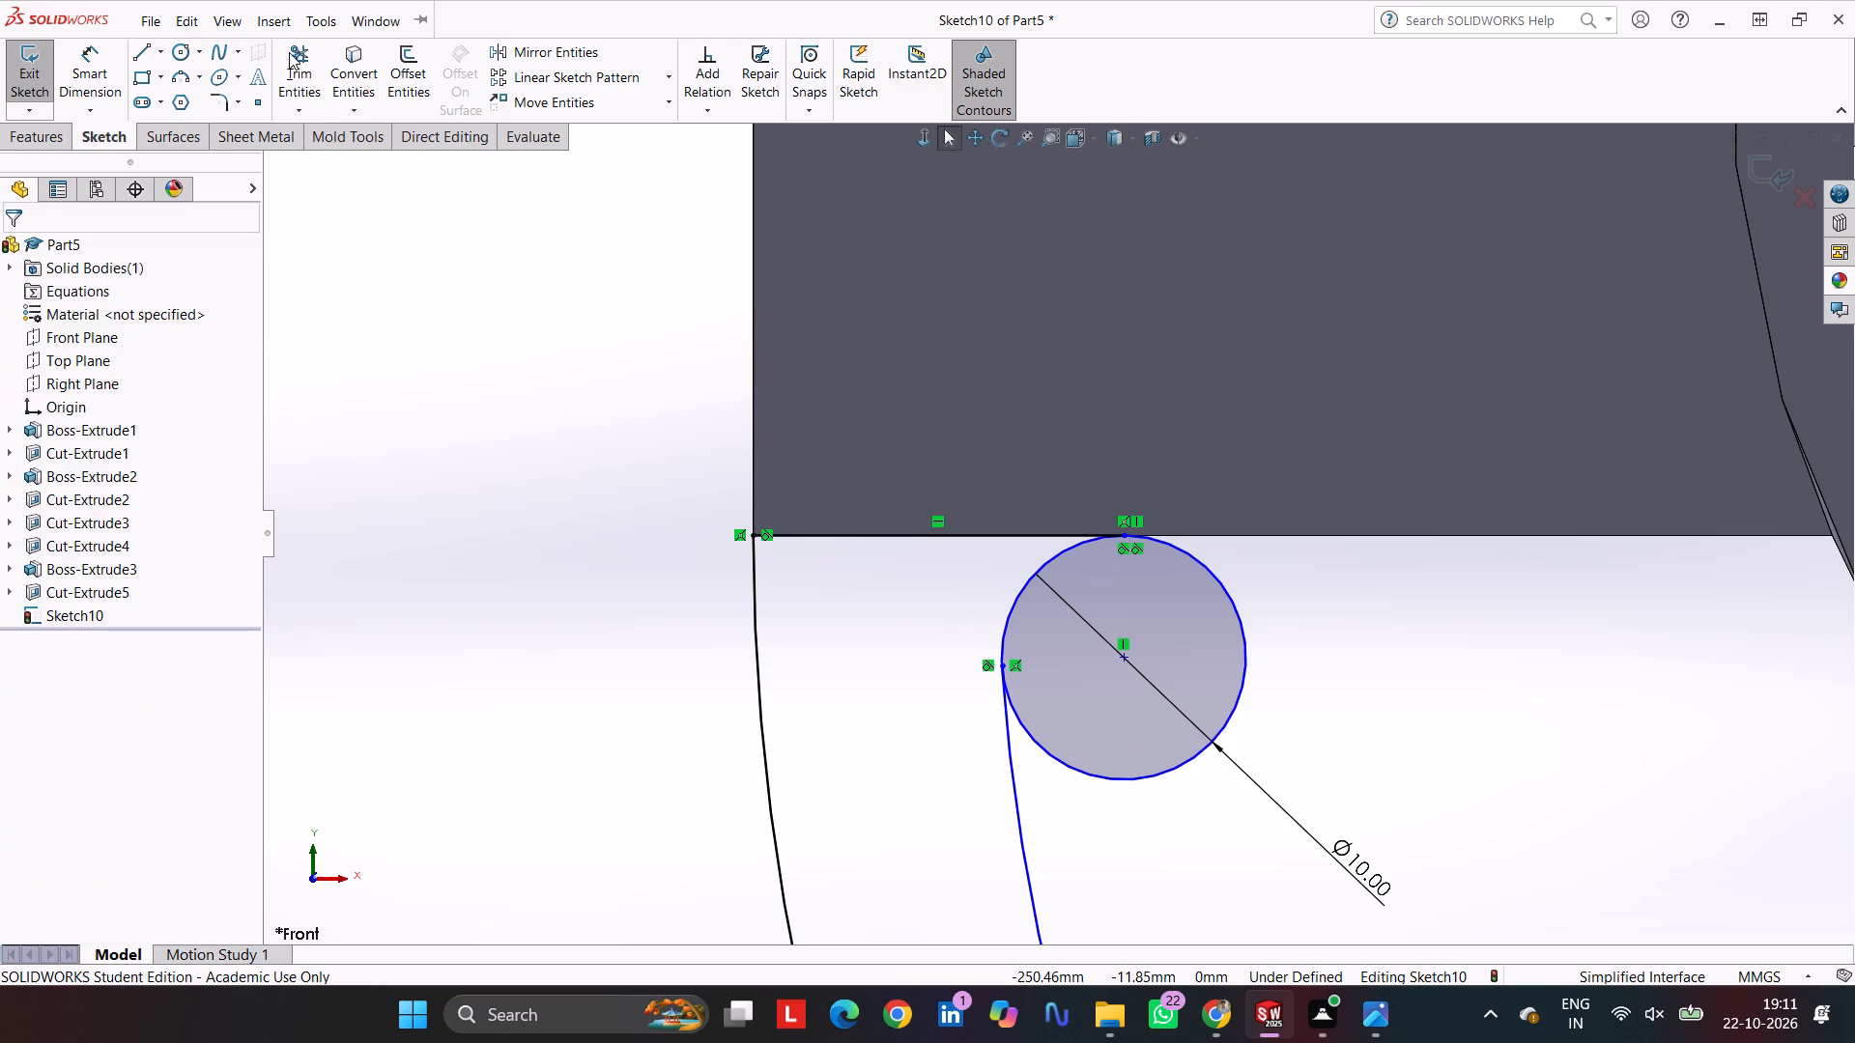
Trim the 10 mm circle to leave only the fillet arc between the horizontal line and the large inner arc.
left_click(289, 52)
left_click_drag(1213, 653, 1327, 738)
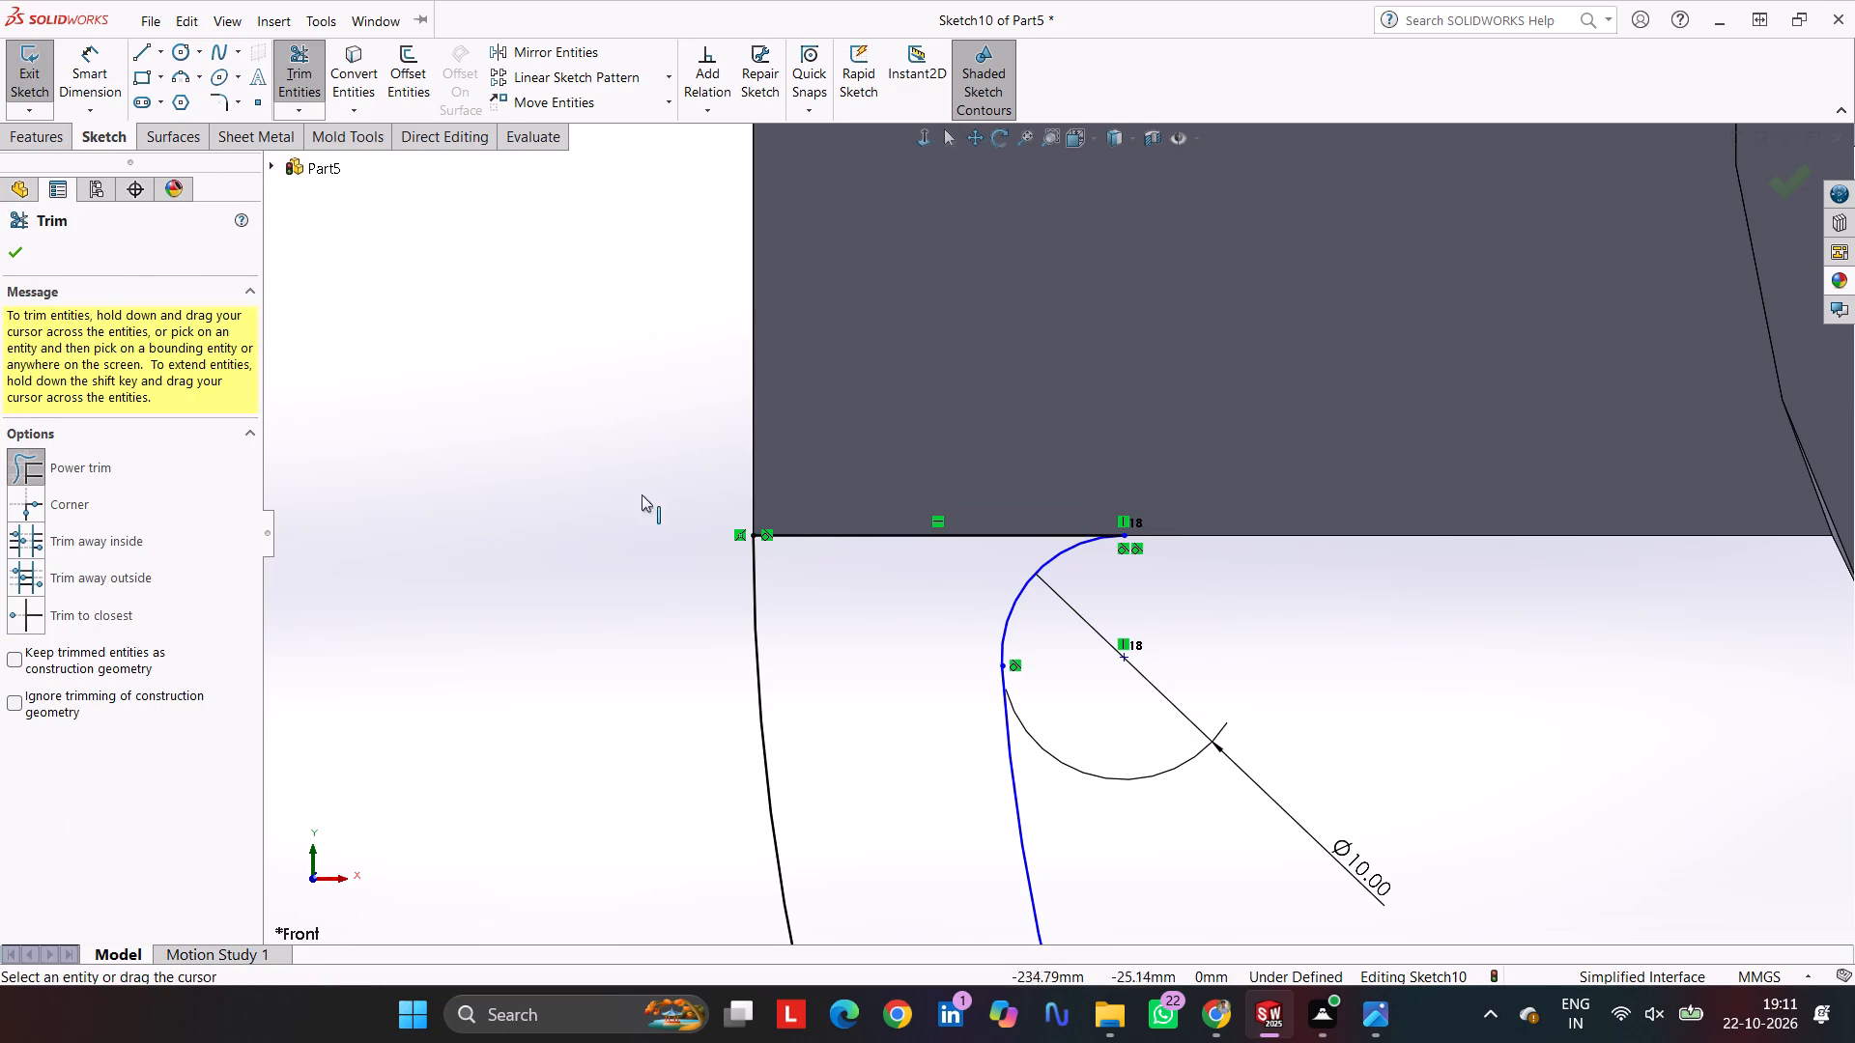
Dimension the spacing between the large inner and outer arcs to 10 mm.
left_click(106, 63)
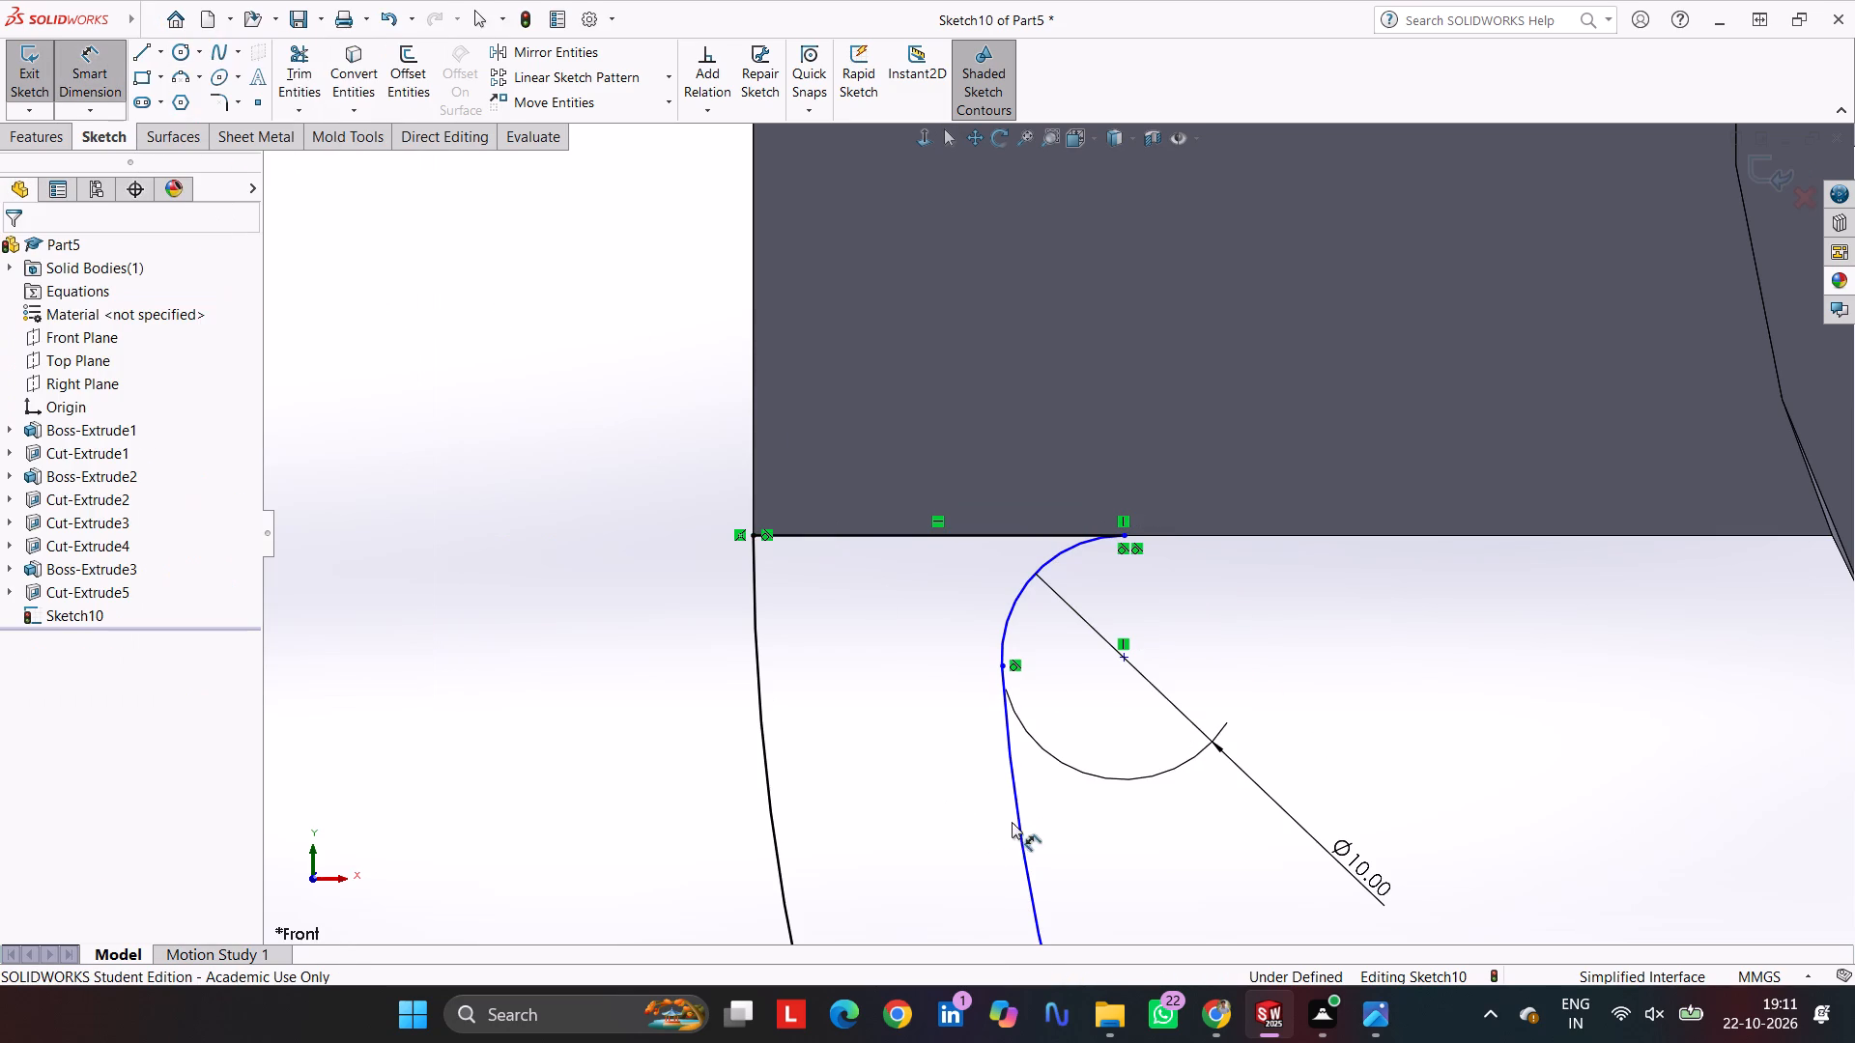
left_click(1014, 822)
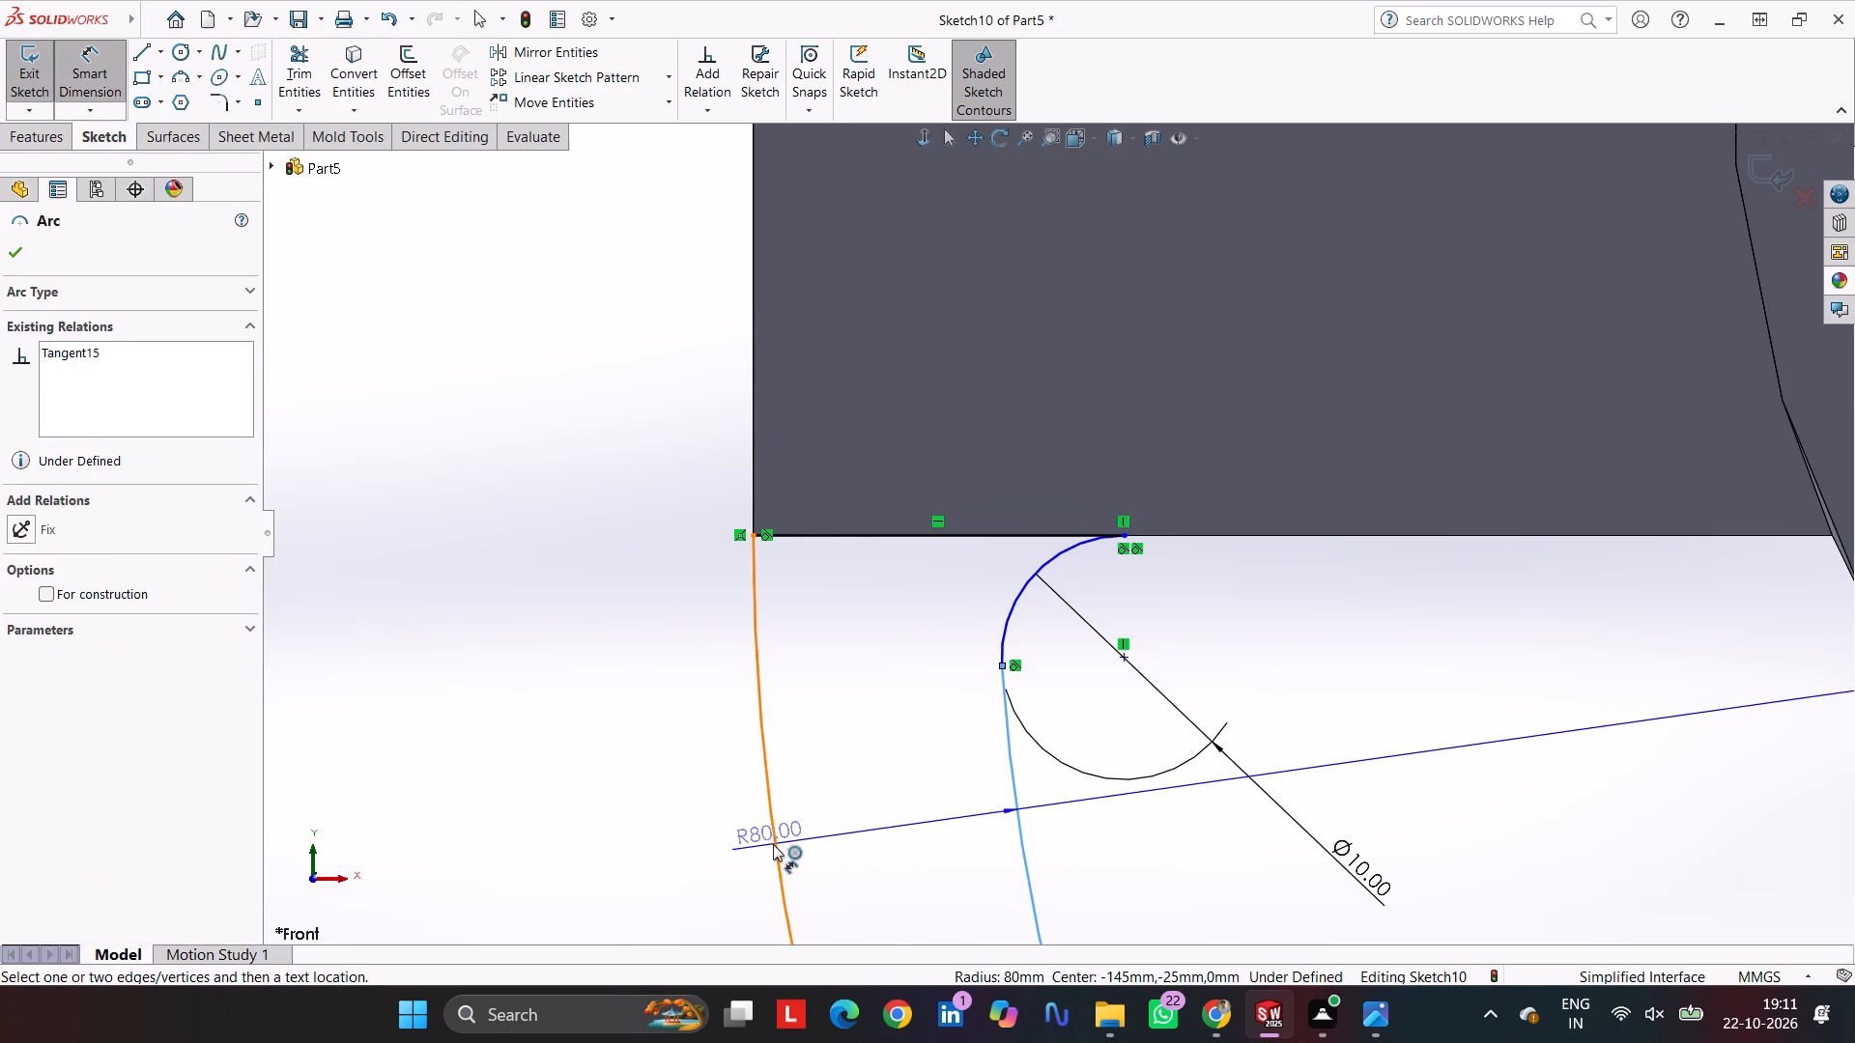
left_click(773, 844)
left_click(868, 860)
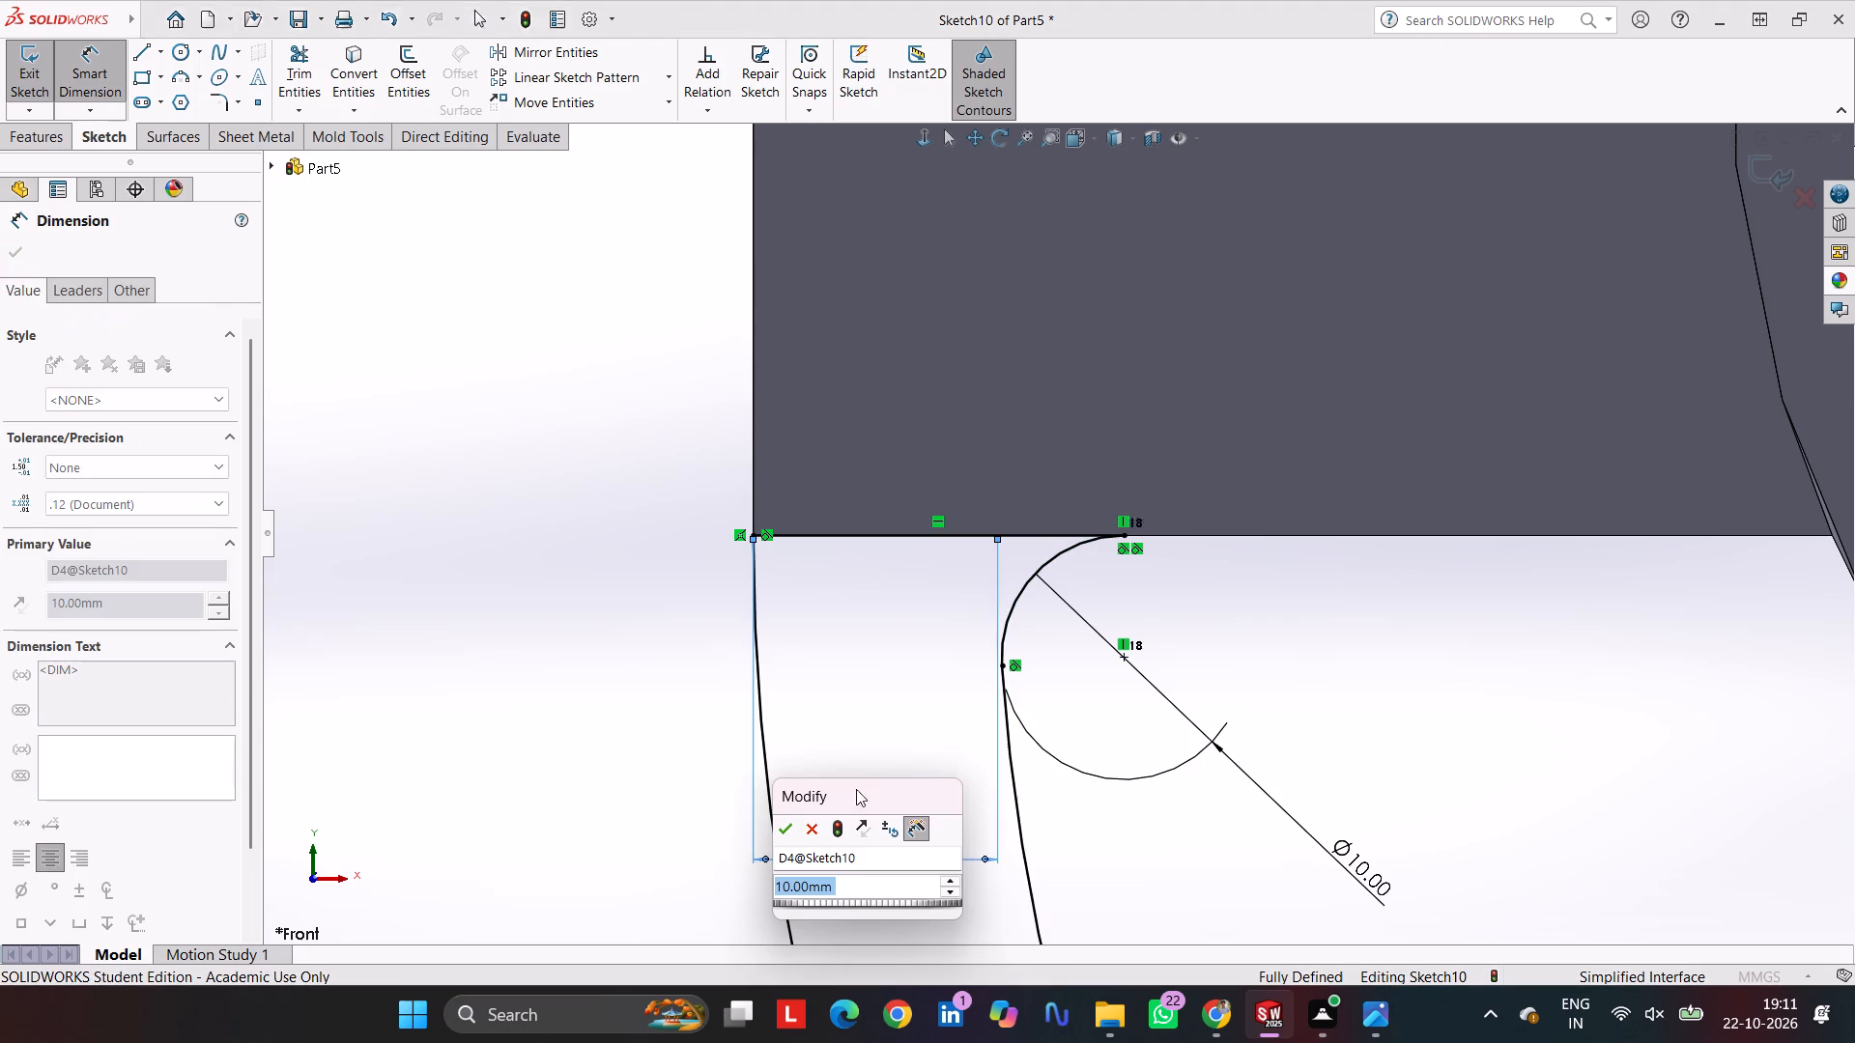
left_click(787, 833)
Draw a vertical line about 46.7 mm long along the plate from the 50 mm circle's tangent point to the R13 arc's end.
scroll(1074, 674, "up", 2)
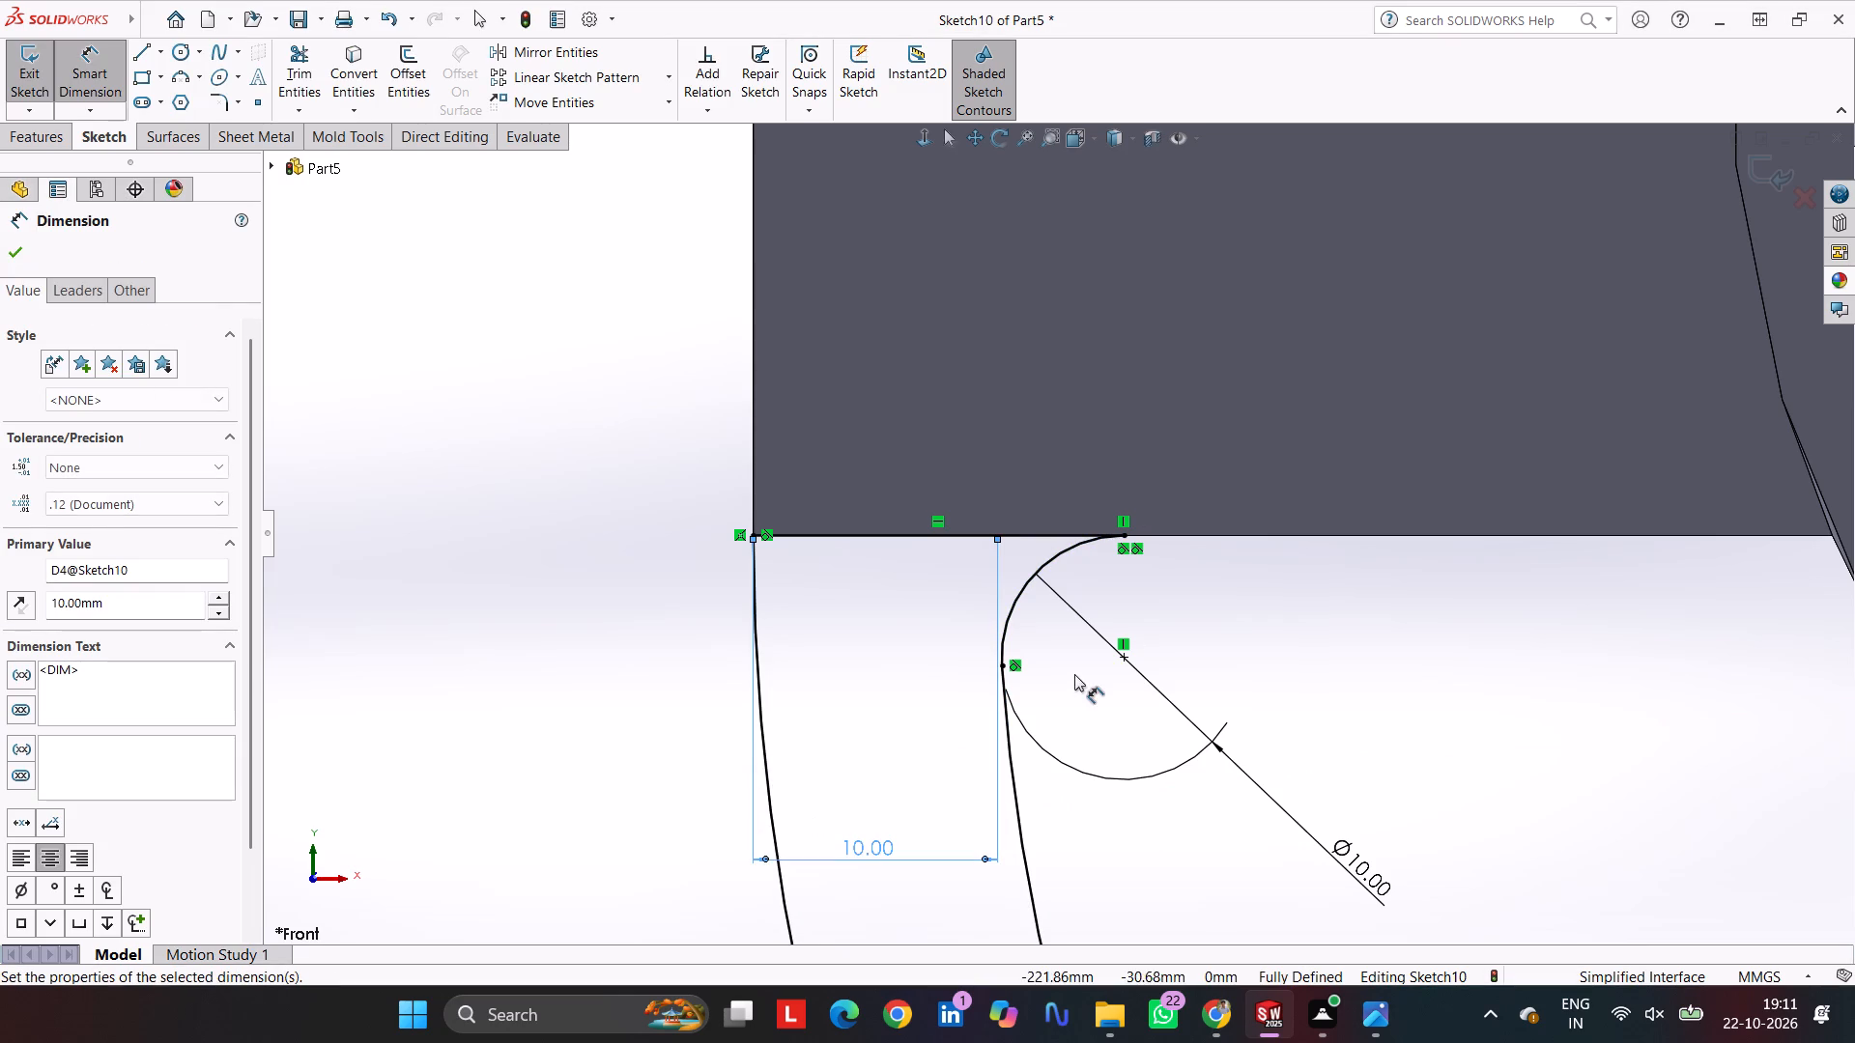
scroll(1074, 674, "up", 7)
scroll(1514, 892, "up", 2)
scroll(1461, 797, "down", 4)
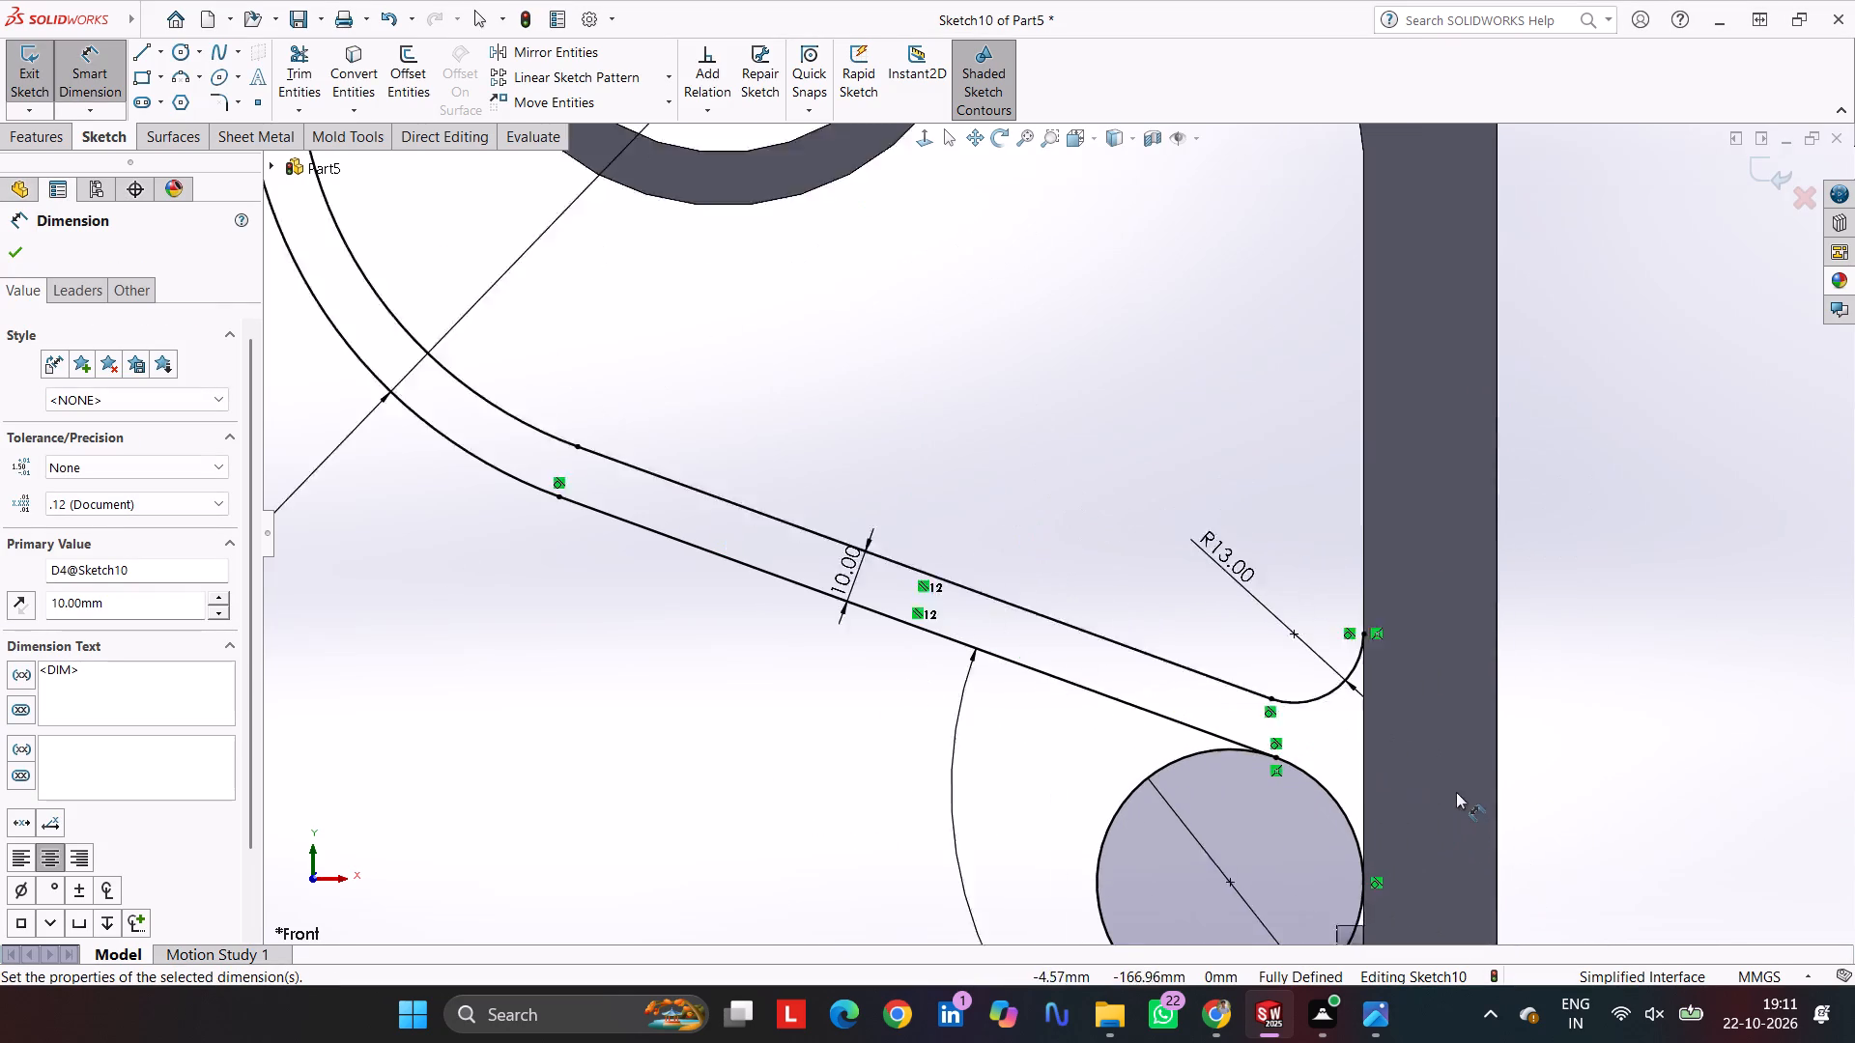
scroll(1456, 792, "down", 2)
key("Escape")
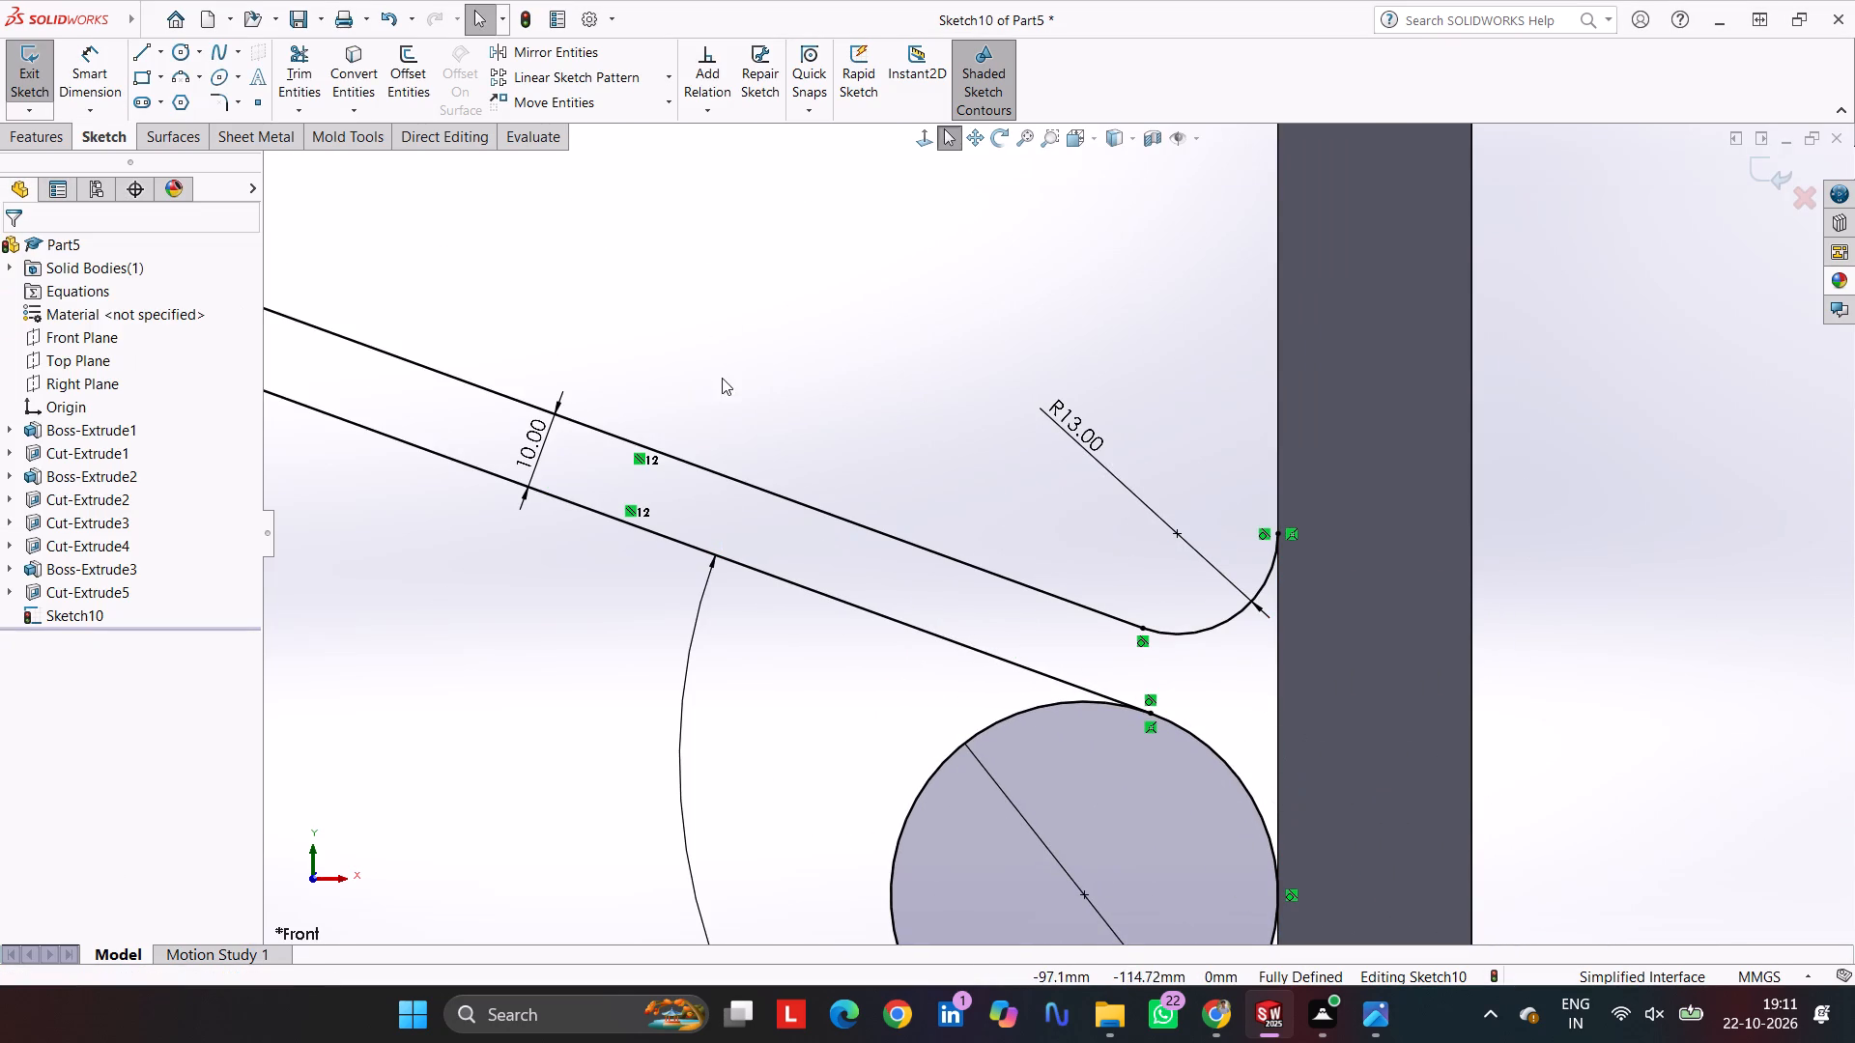
left_click(141, 53)
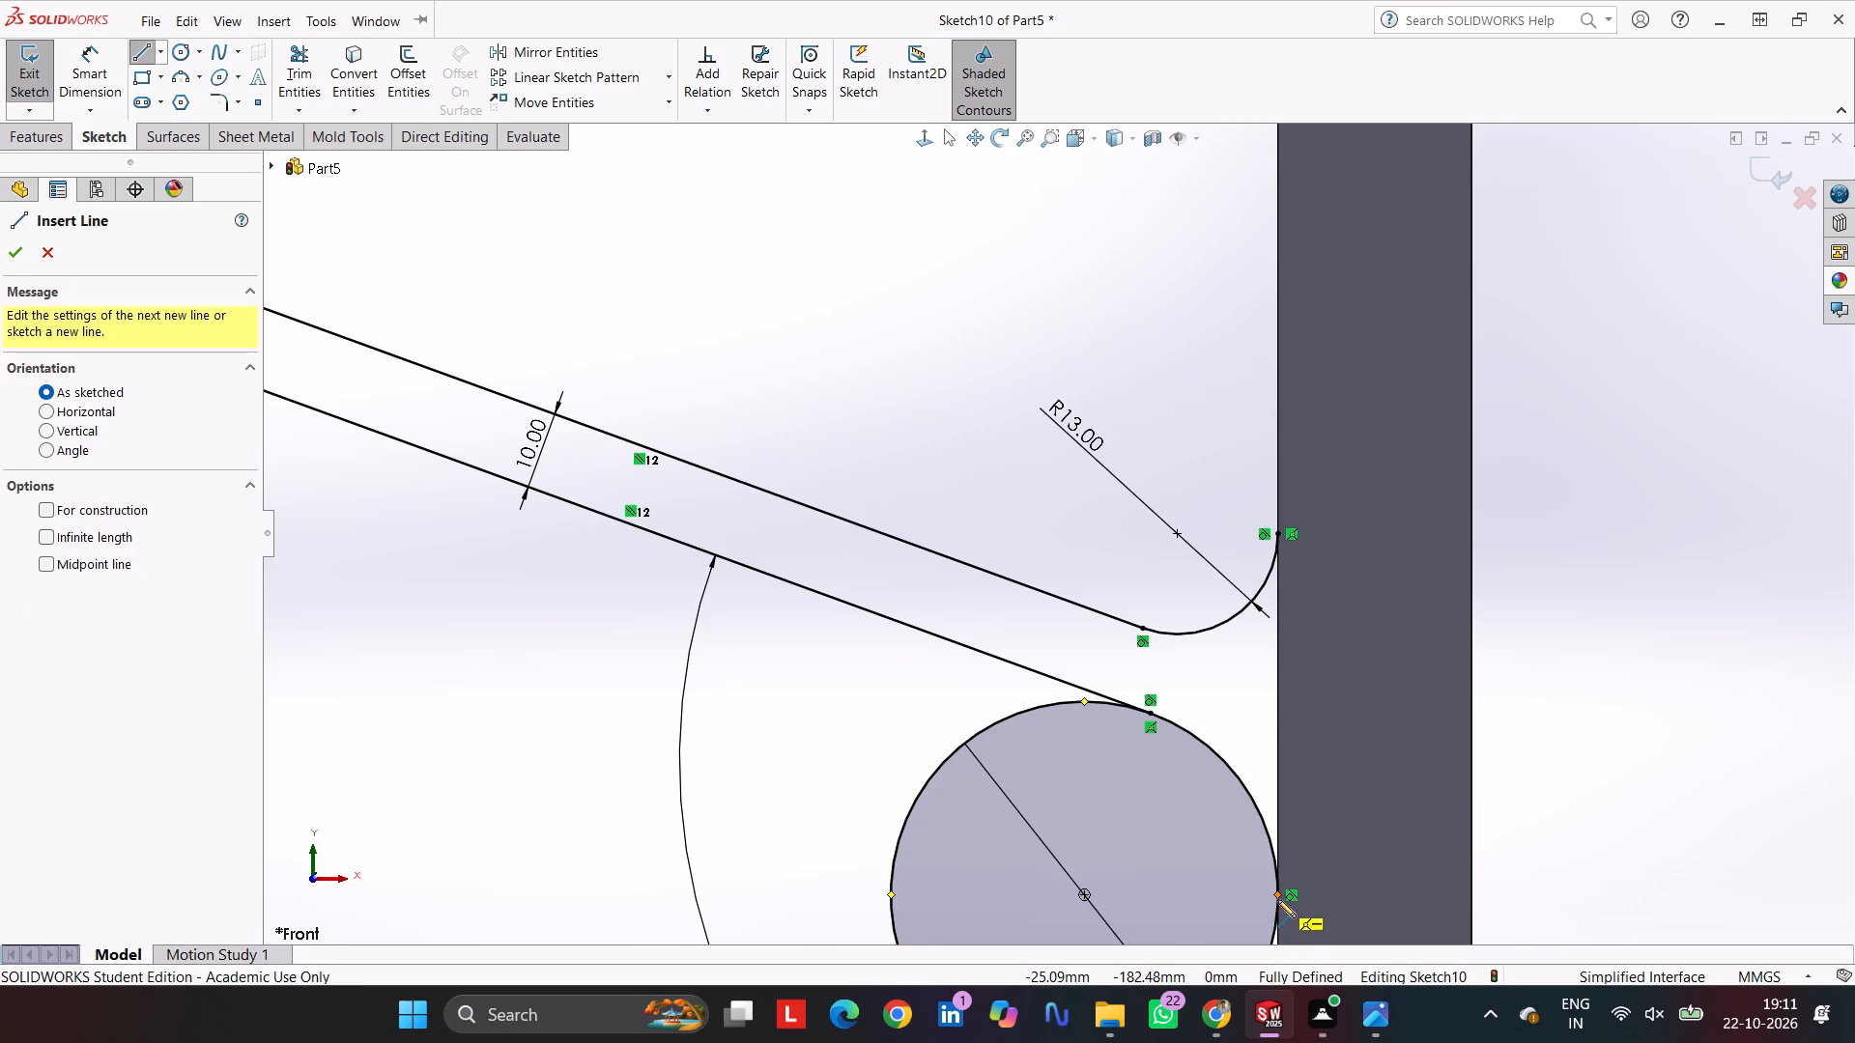
left_click_drag(1277, 897, 1272, 876)
left_click(1281, 535)
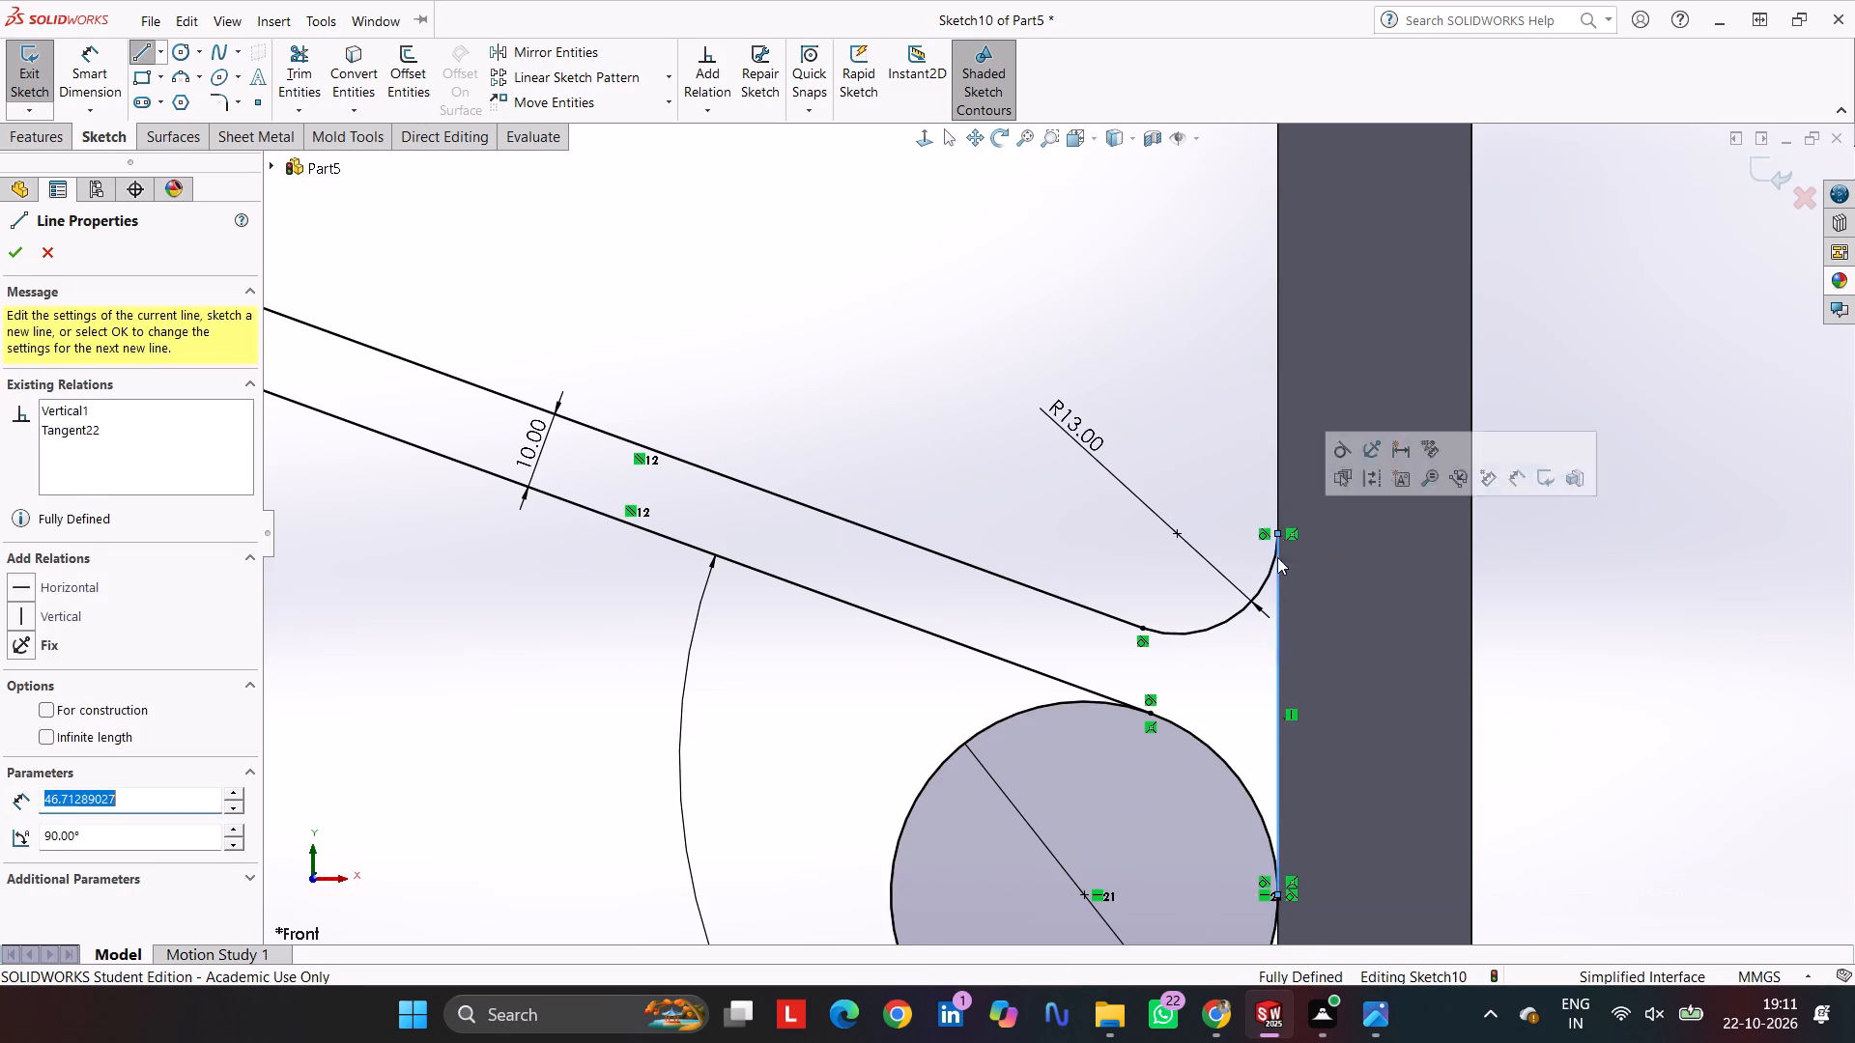
key("Escape")
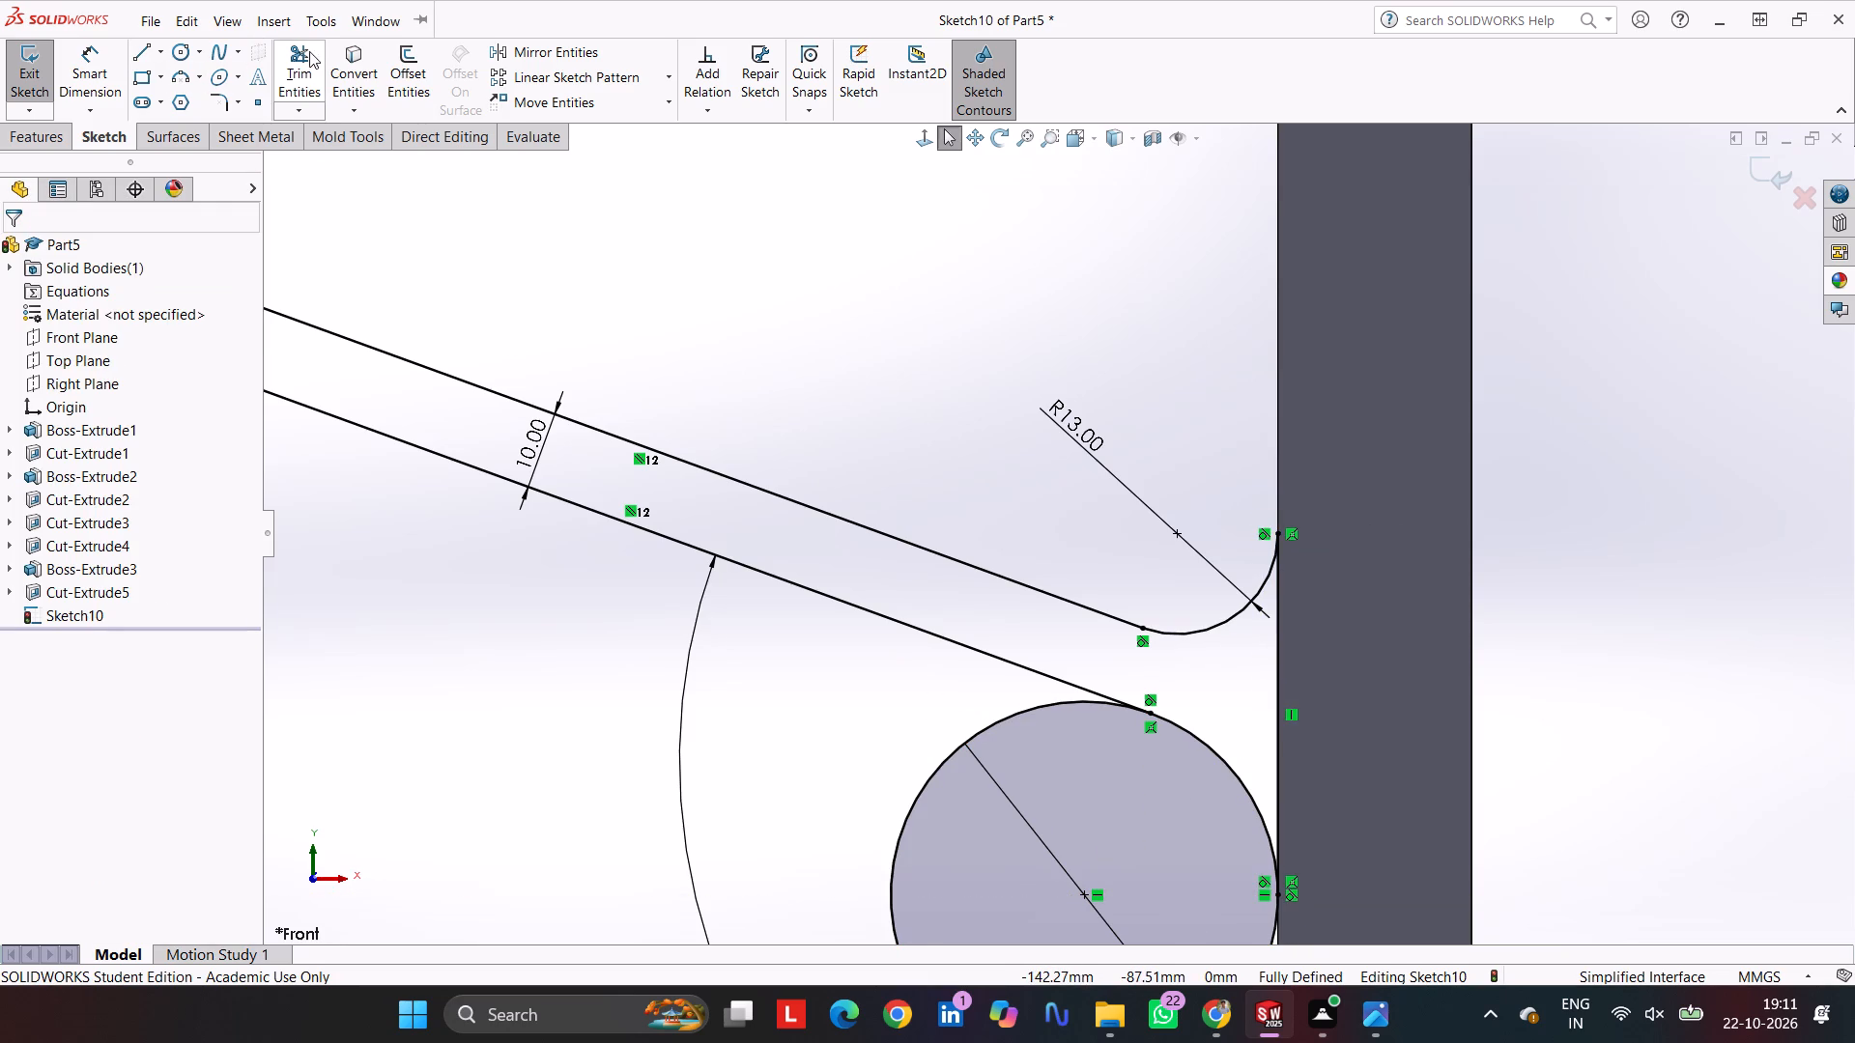
Trim the 50 mm circle to leave only the arc between the outer sloped line and the vertical plate.
left_click(304, 51)
left_click_drag(950, 877, 857, 799)
scroll(955, 750, "up", 4)
key("Escape")
key("Escape")
scroll(843, 611, "up", 3)
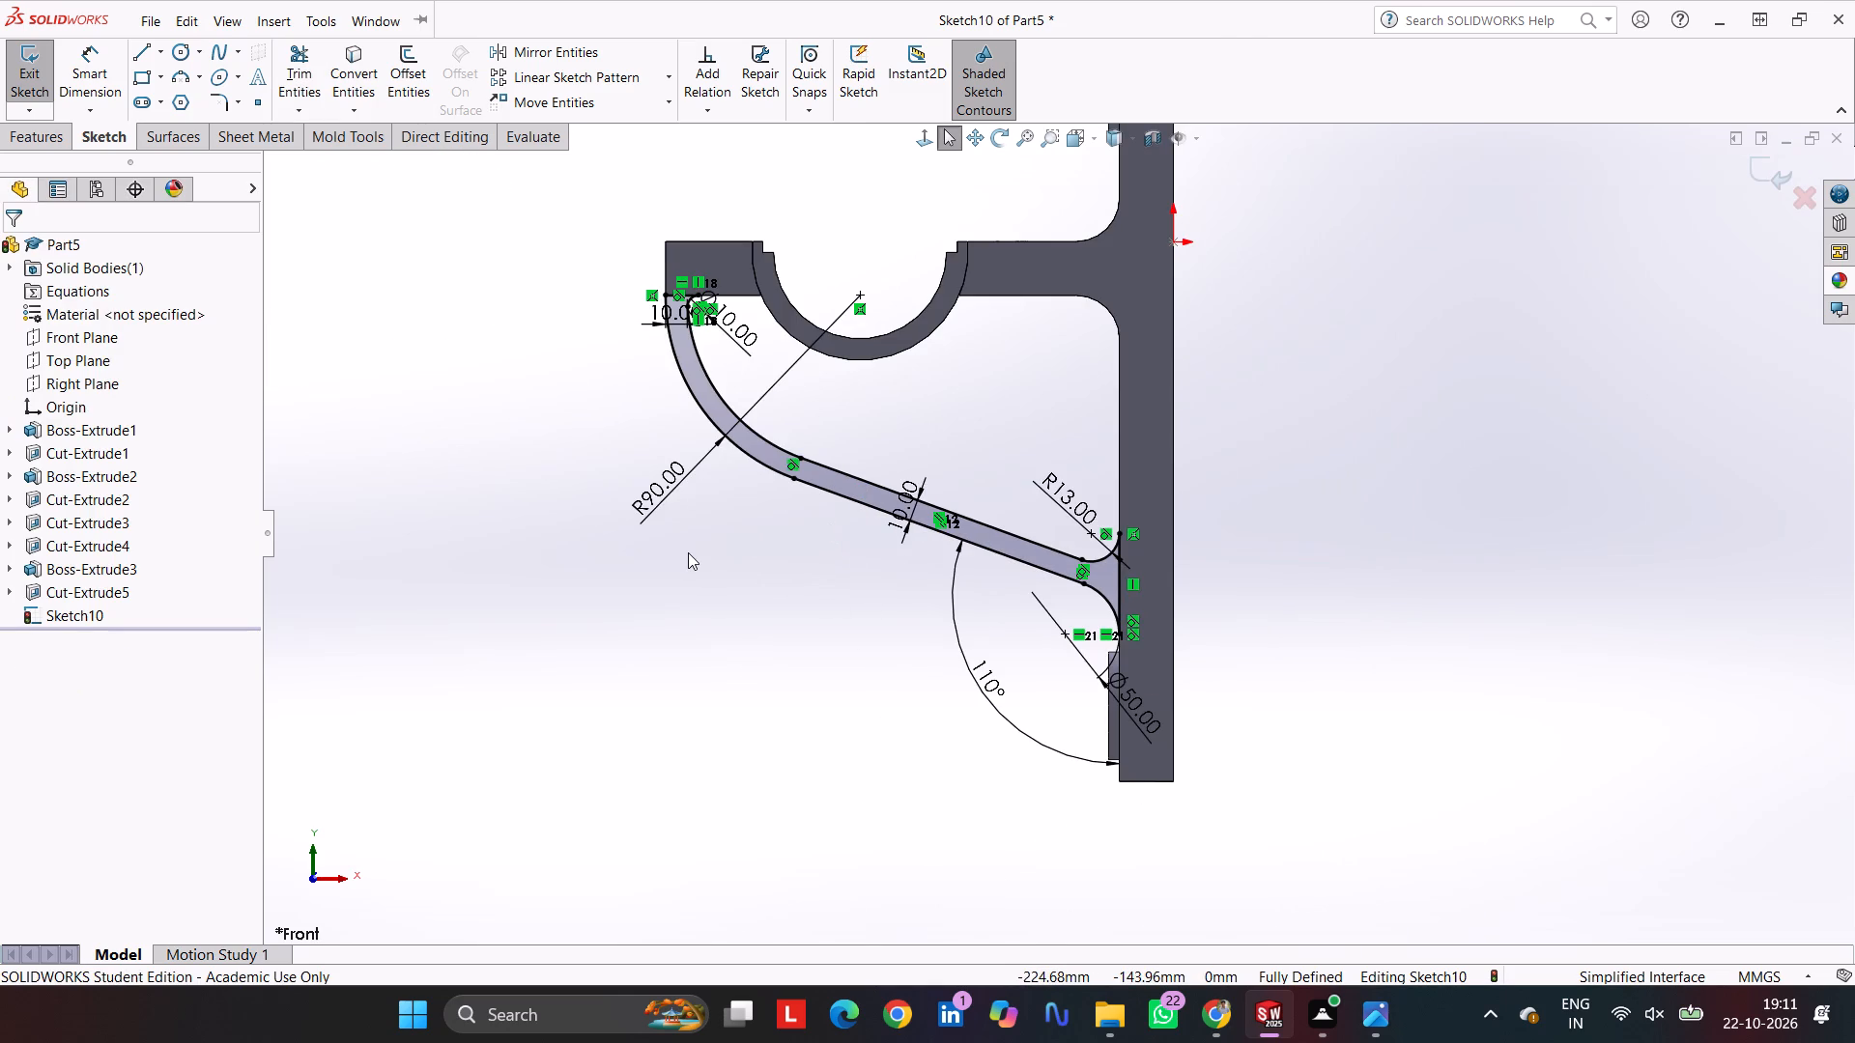
Extrude the curved rib profile 50 mm using the Mid Plane end condition, merged with the bracket.
left_click(52, 144)
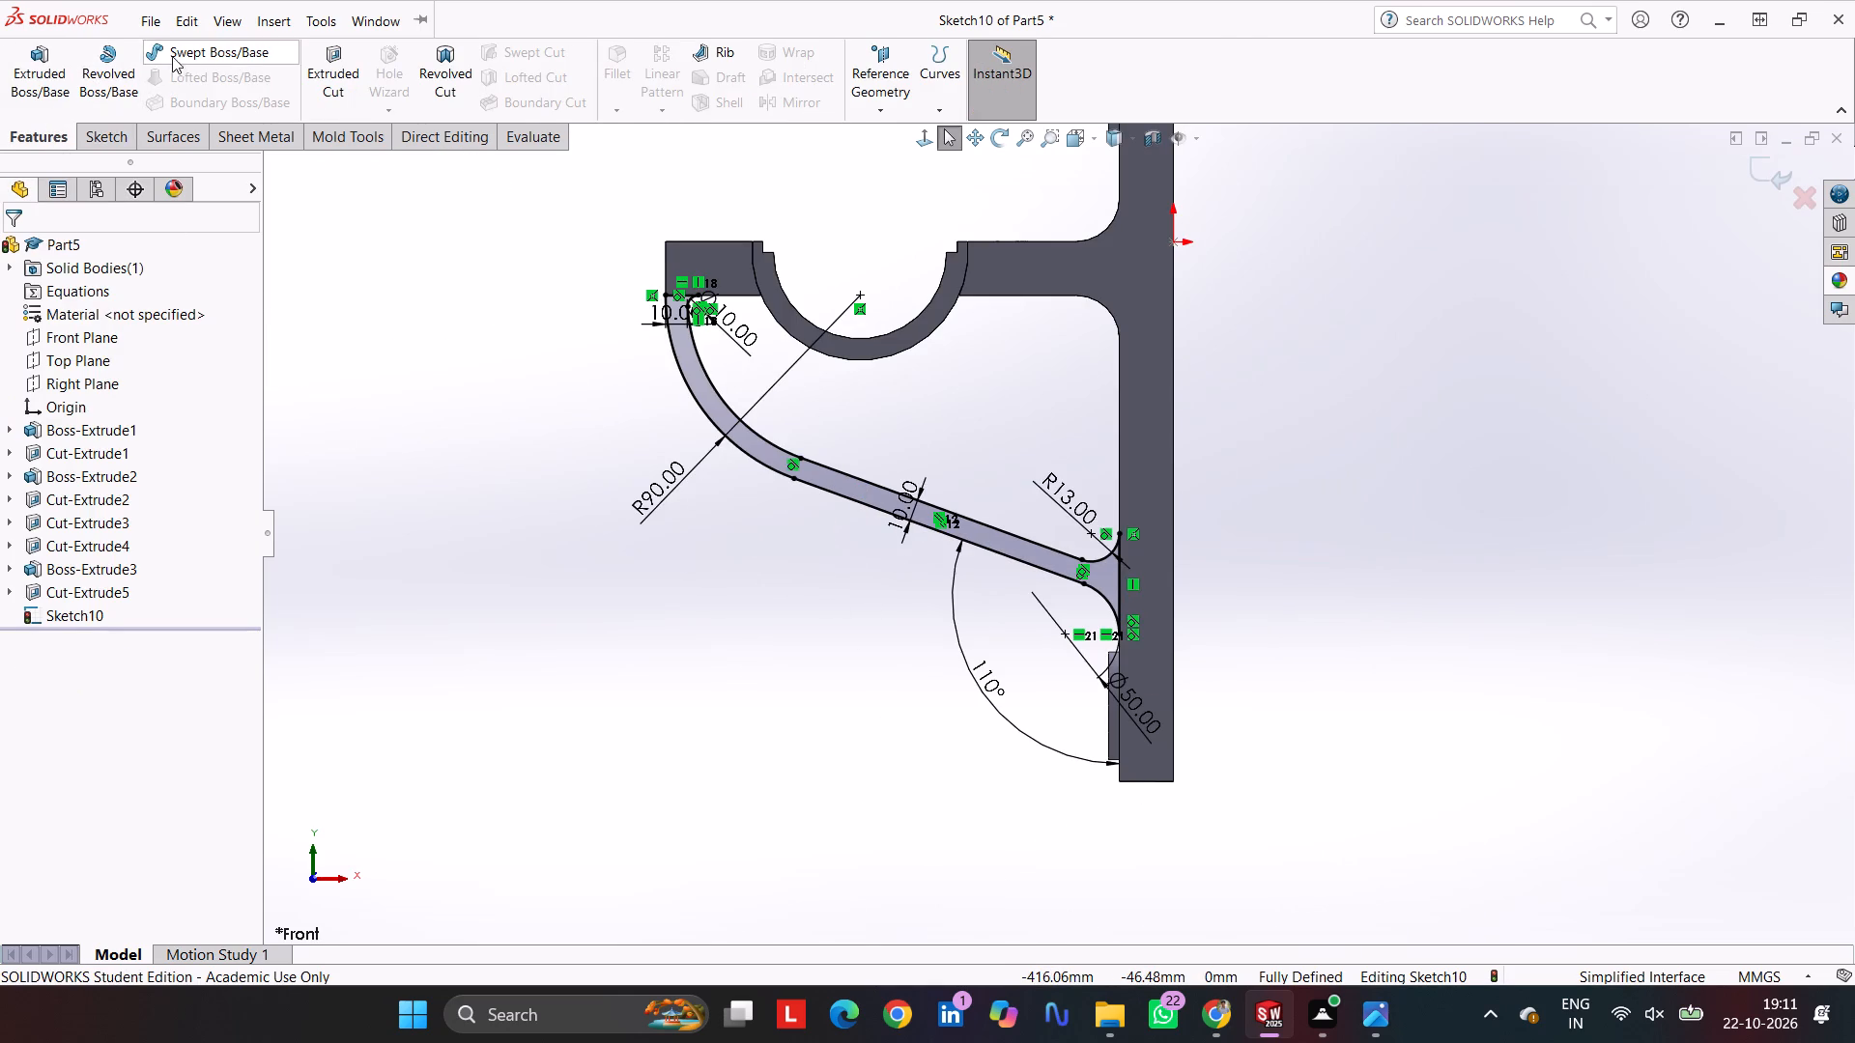
left_click(21, 50)
middle_click_drag(676, 447, 842, 544)
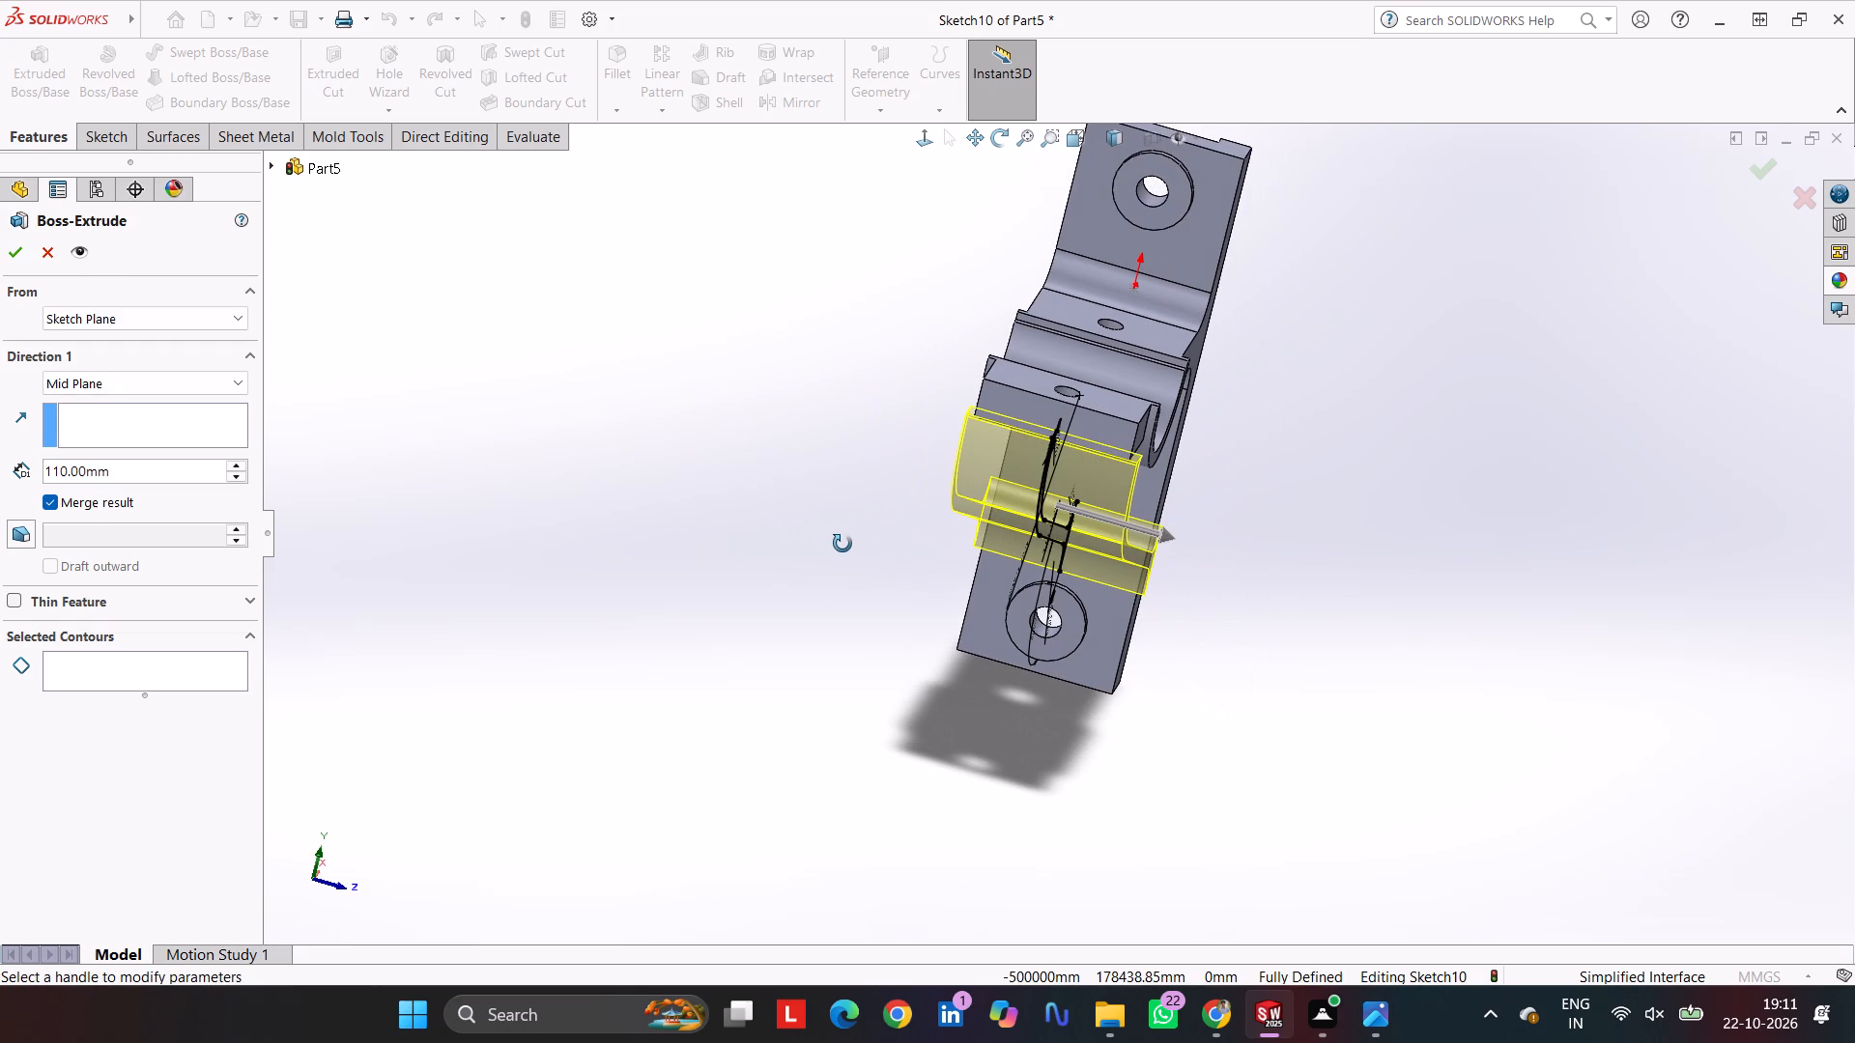
left_click(169, 472)
left_click_drag(169, 470, 91, 466)
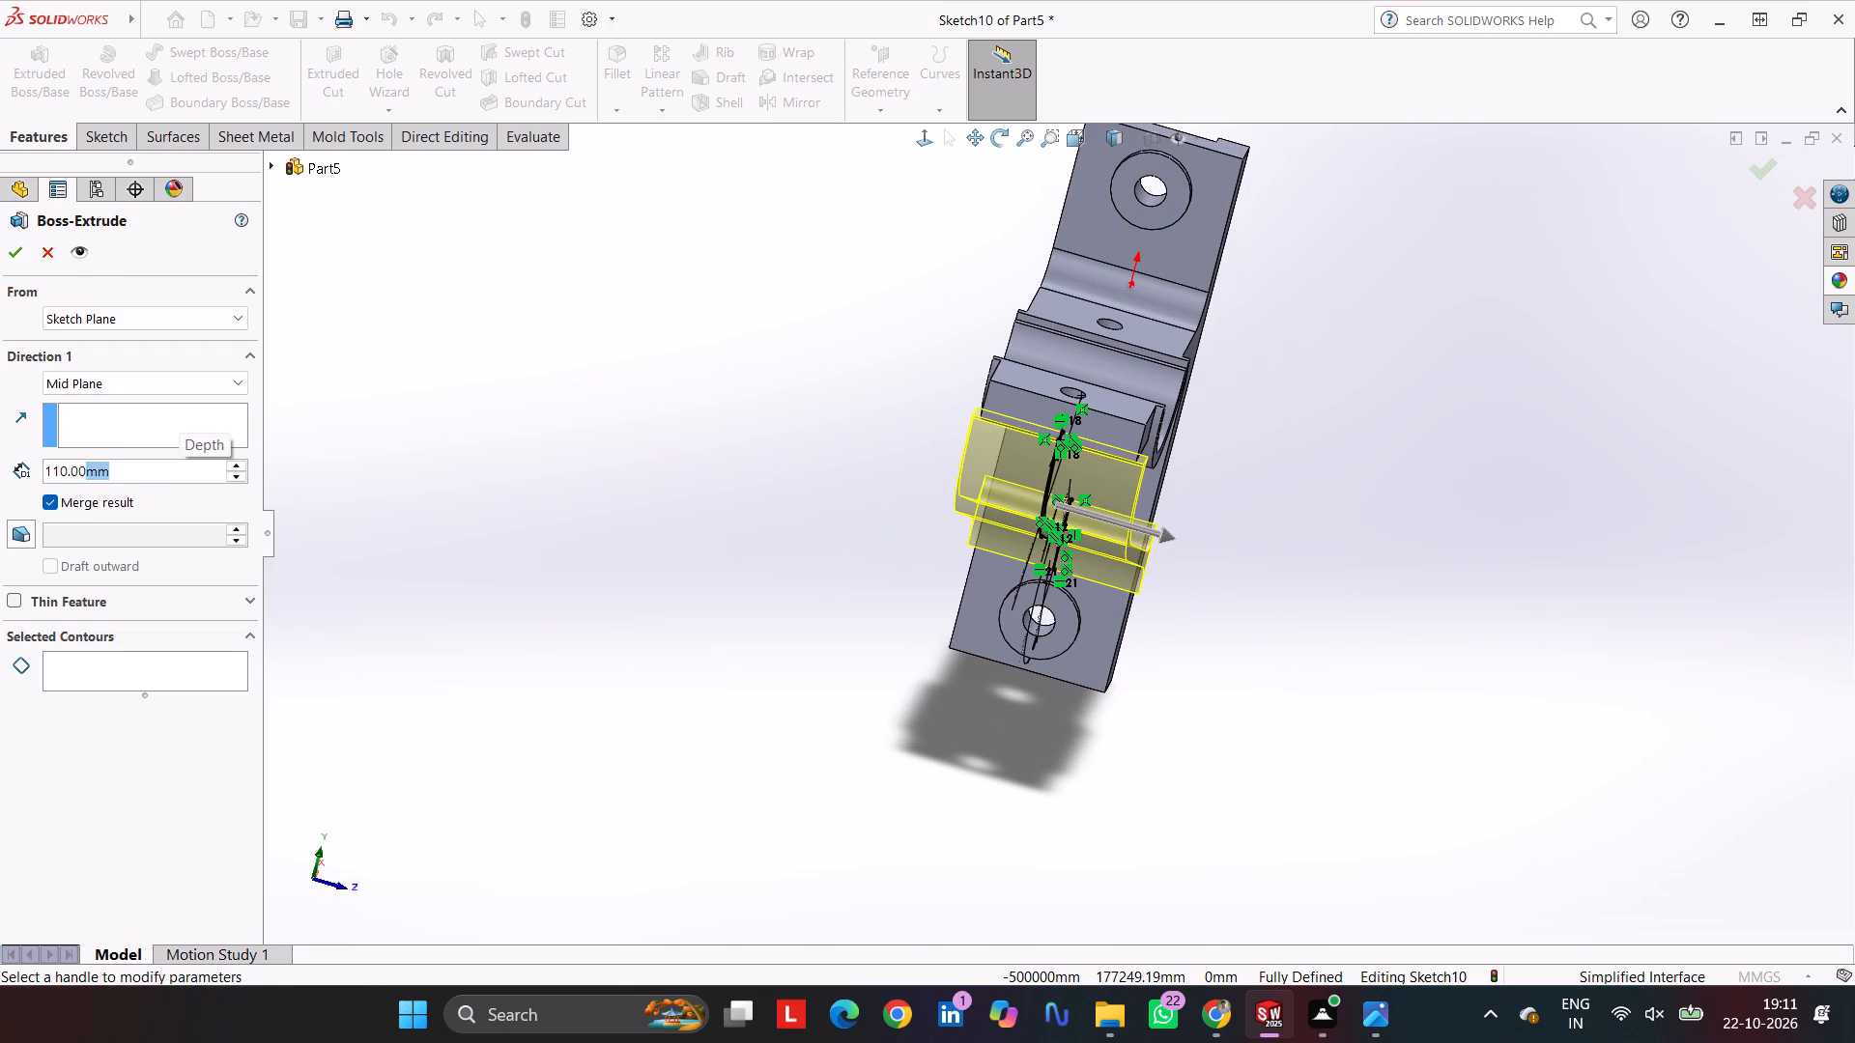
left_click_drag(91, 466, 0, 478)
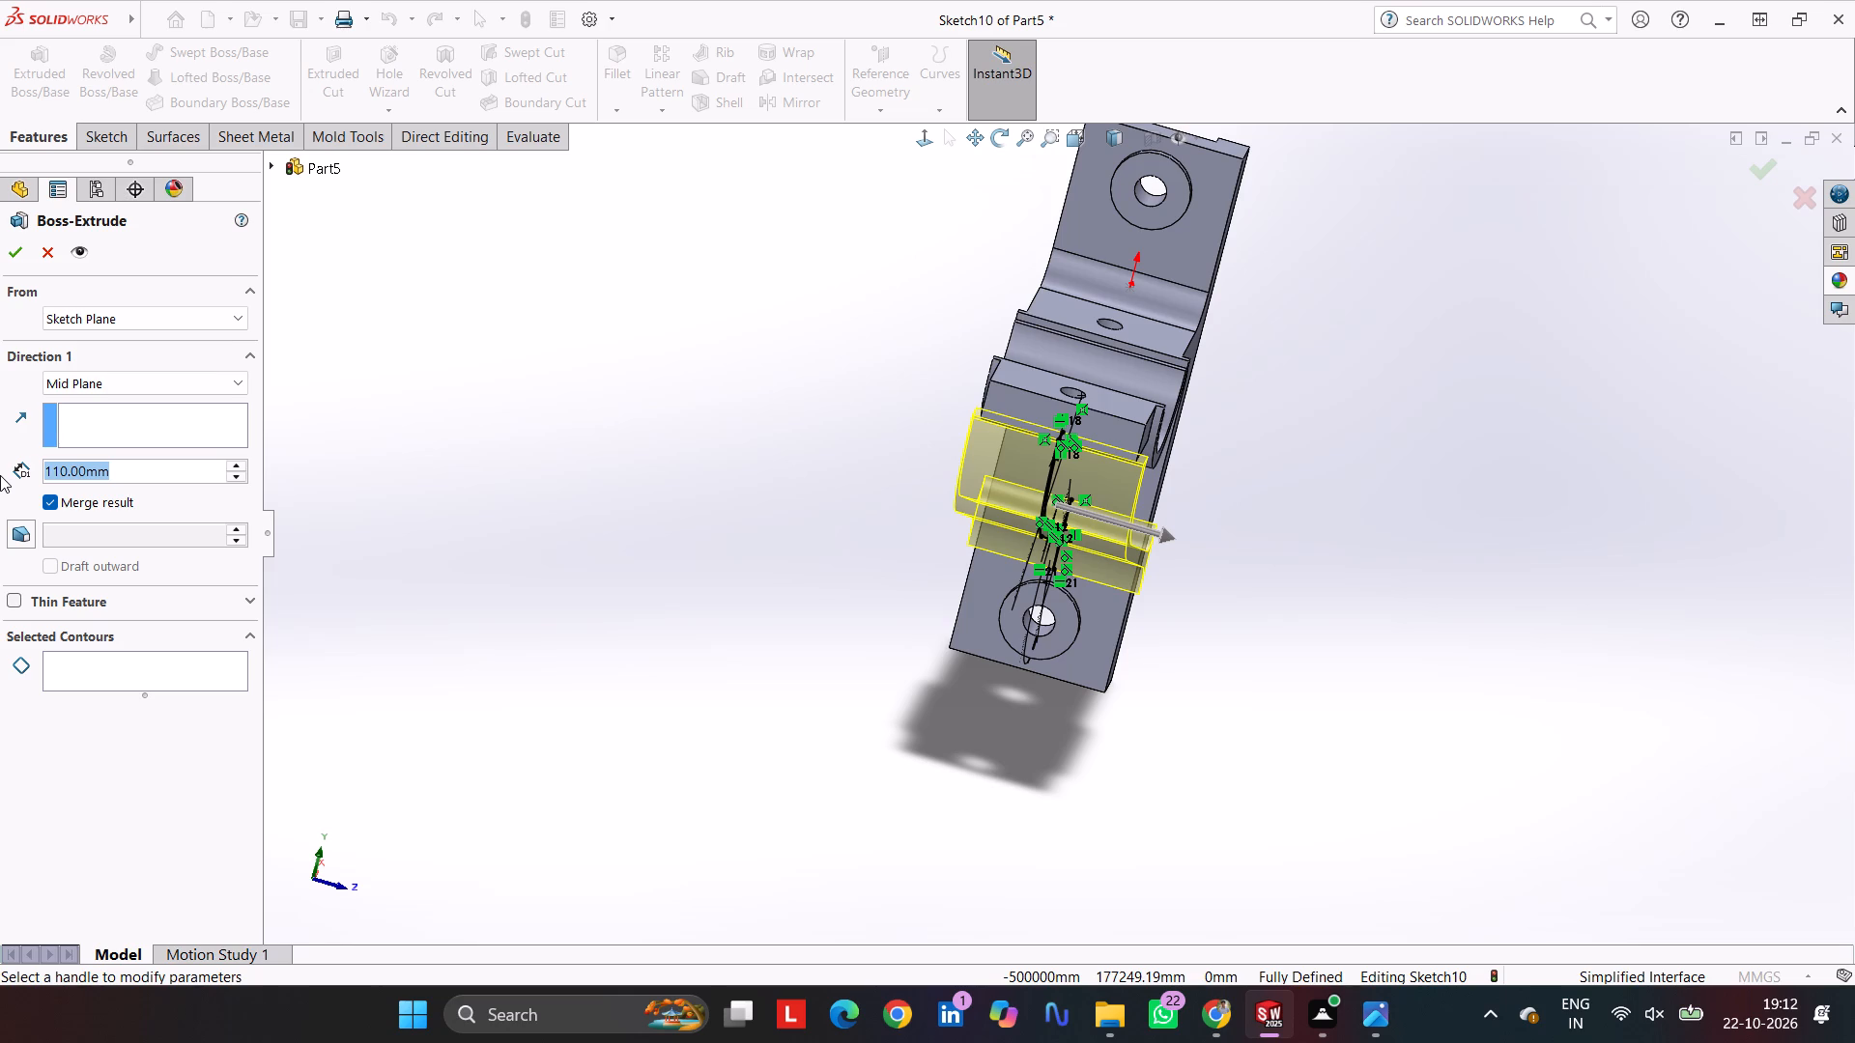
type("50")
key("Return")
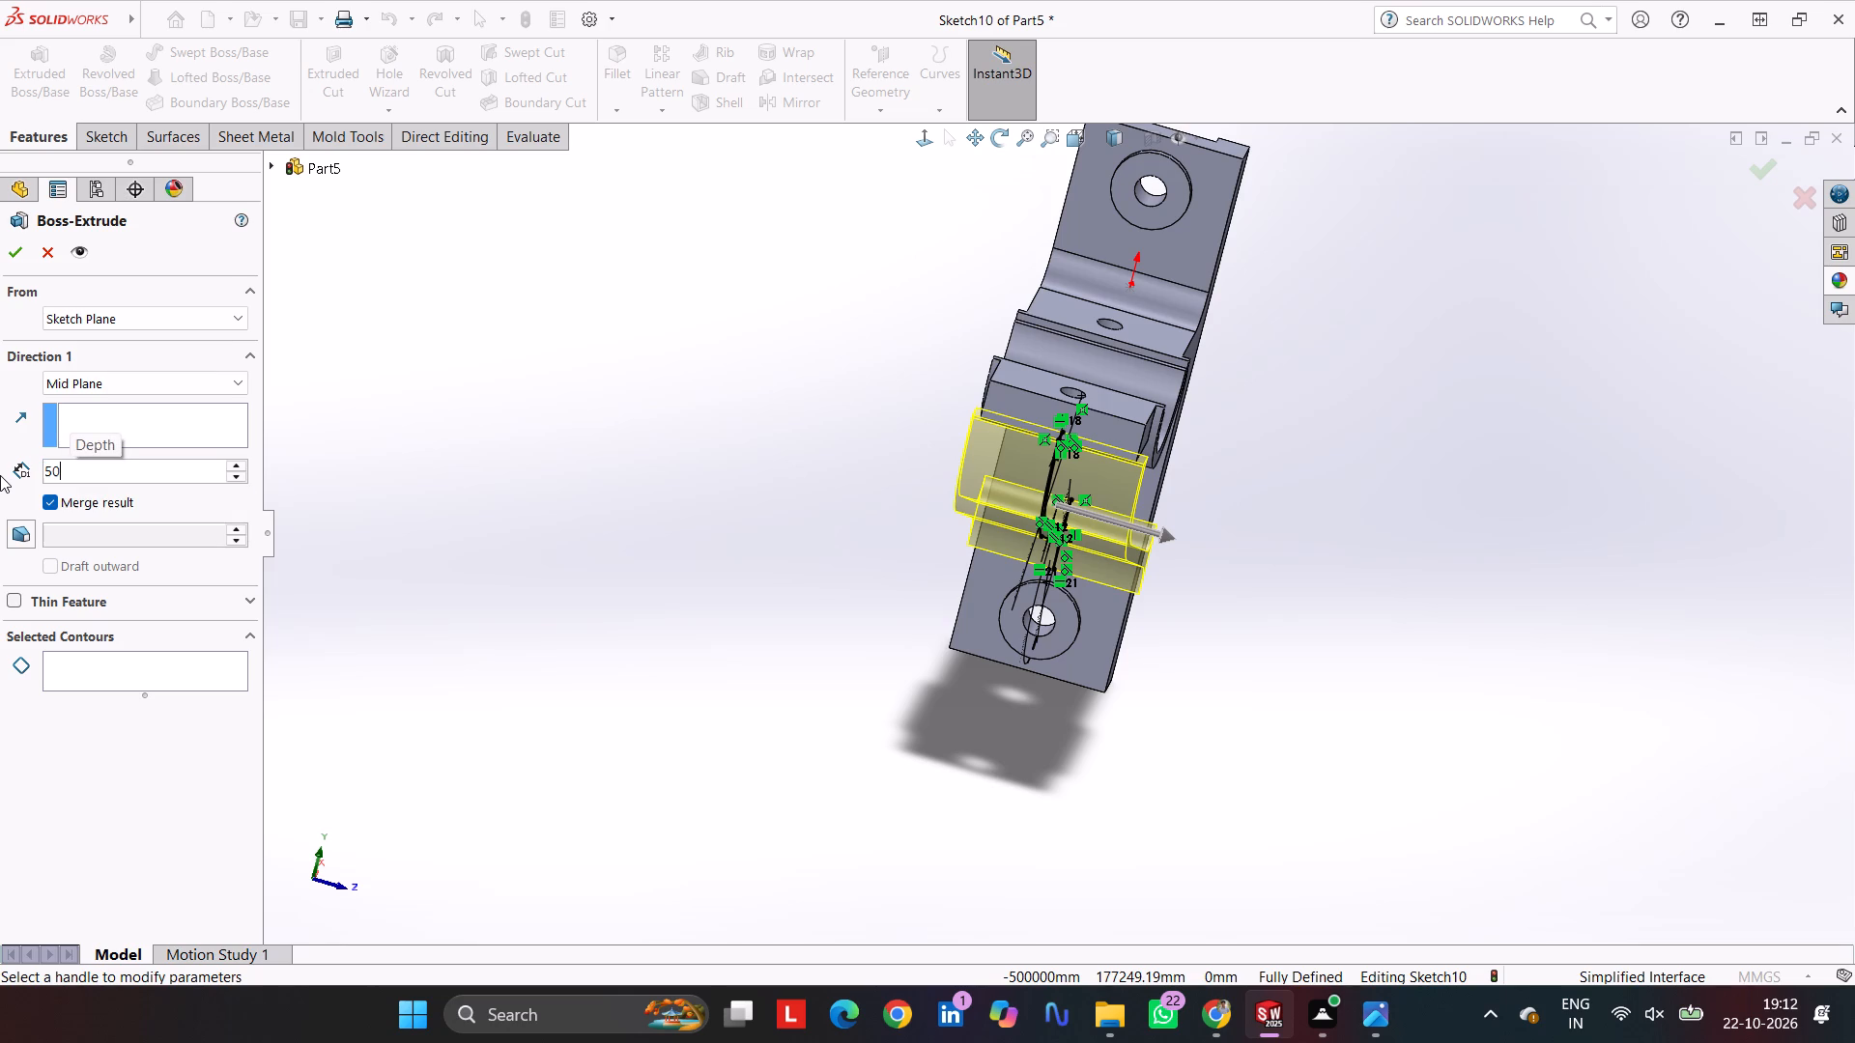
key("Return")
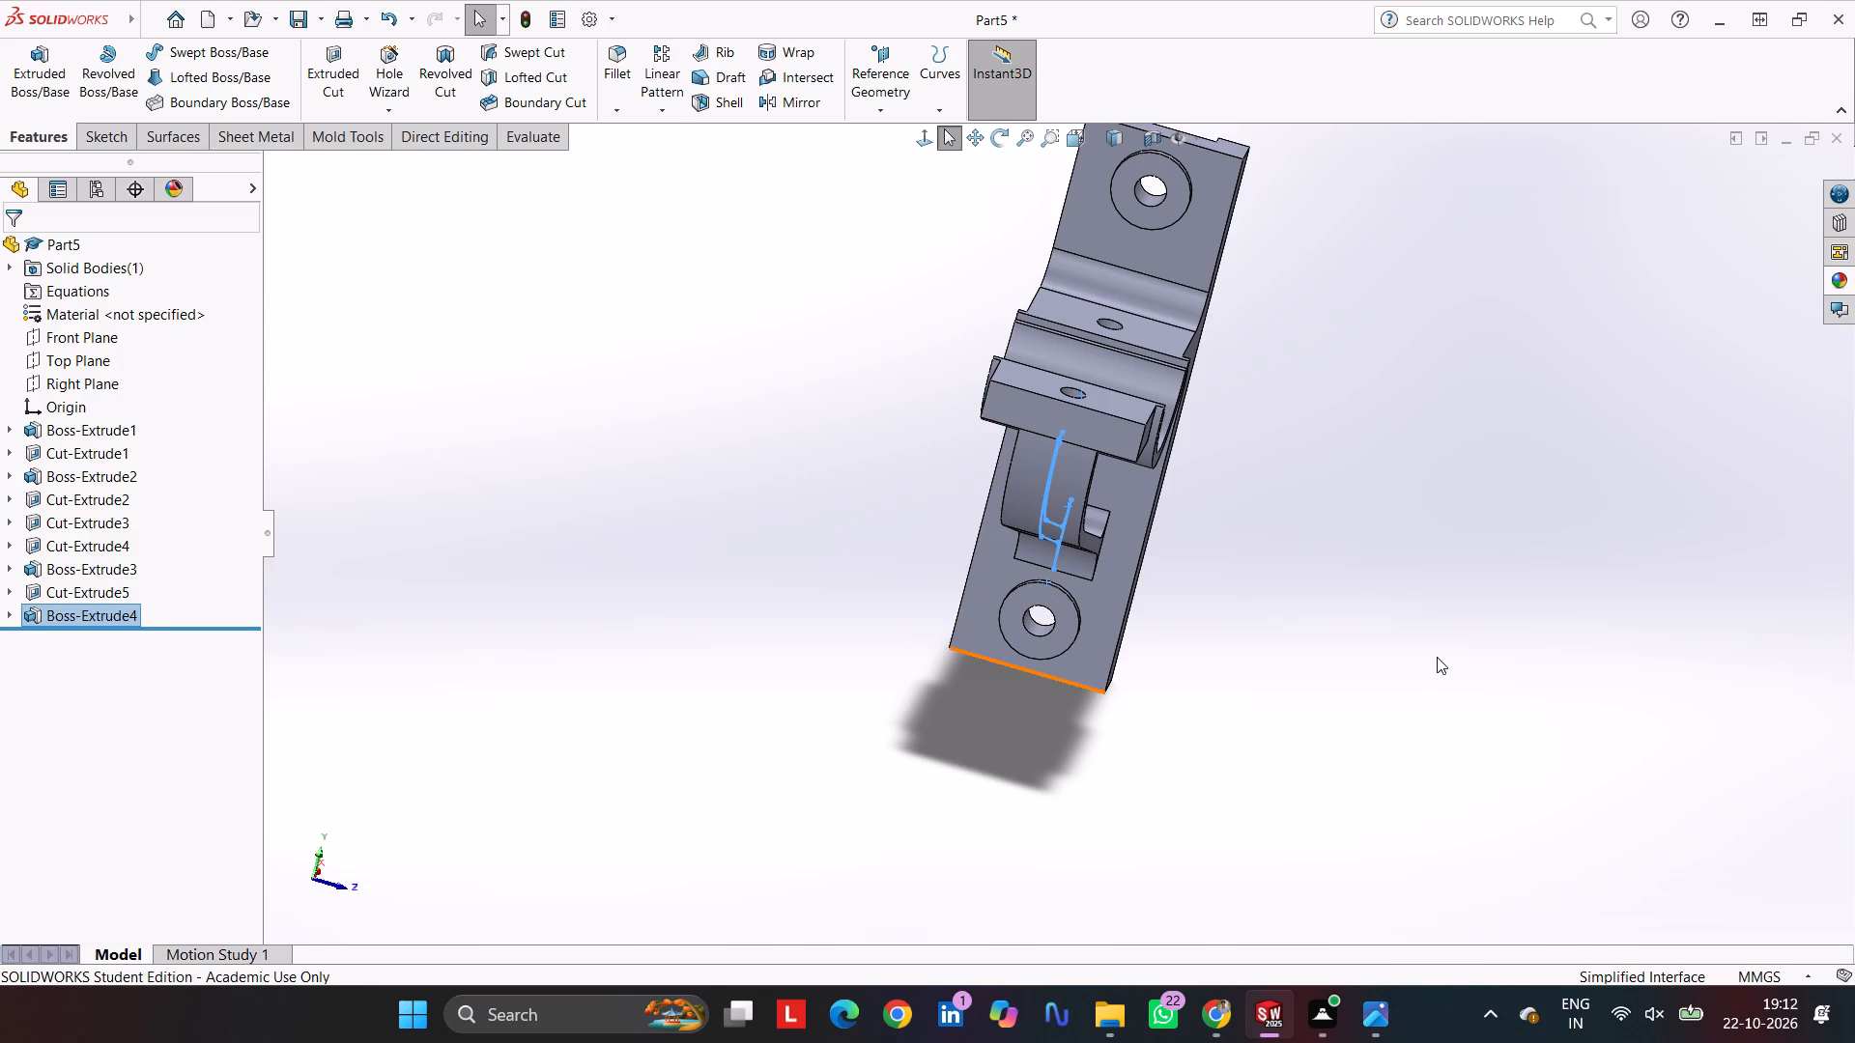
Inspect the bracket and its extruded support rib from several sides.
left_click(1437, 657)
middle_click_drag(1427, 634, 1321, 512)
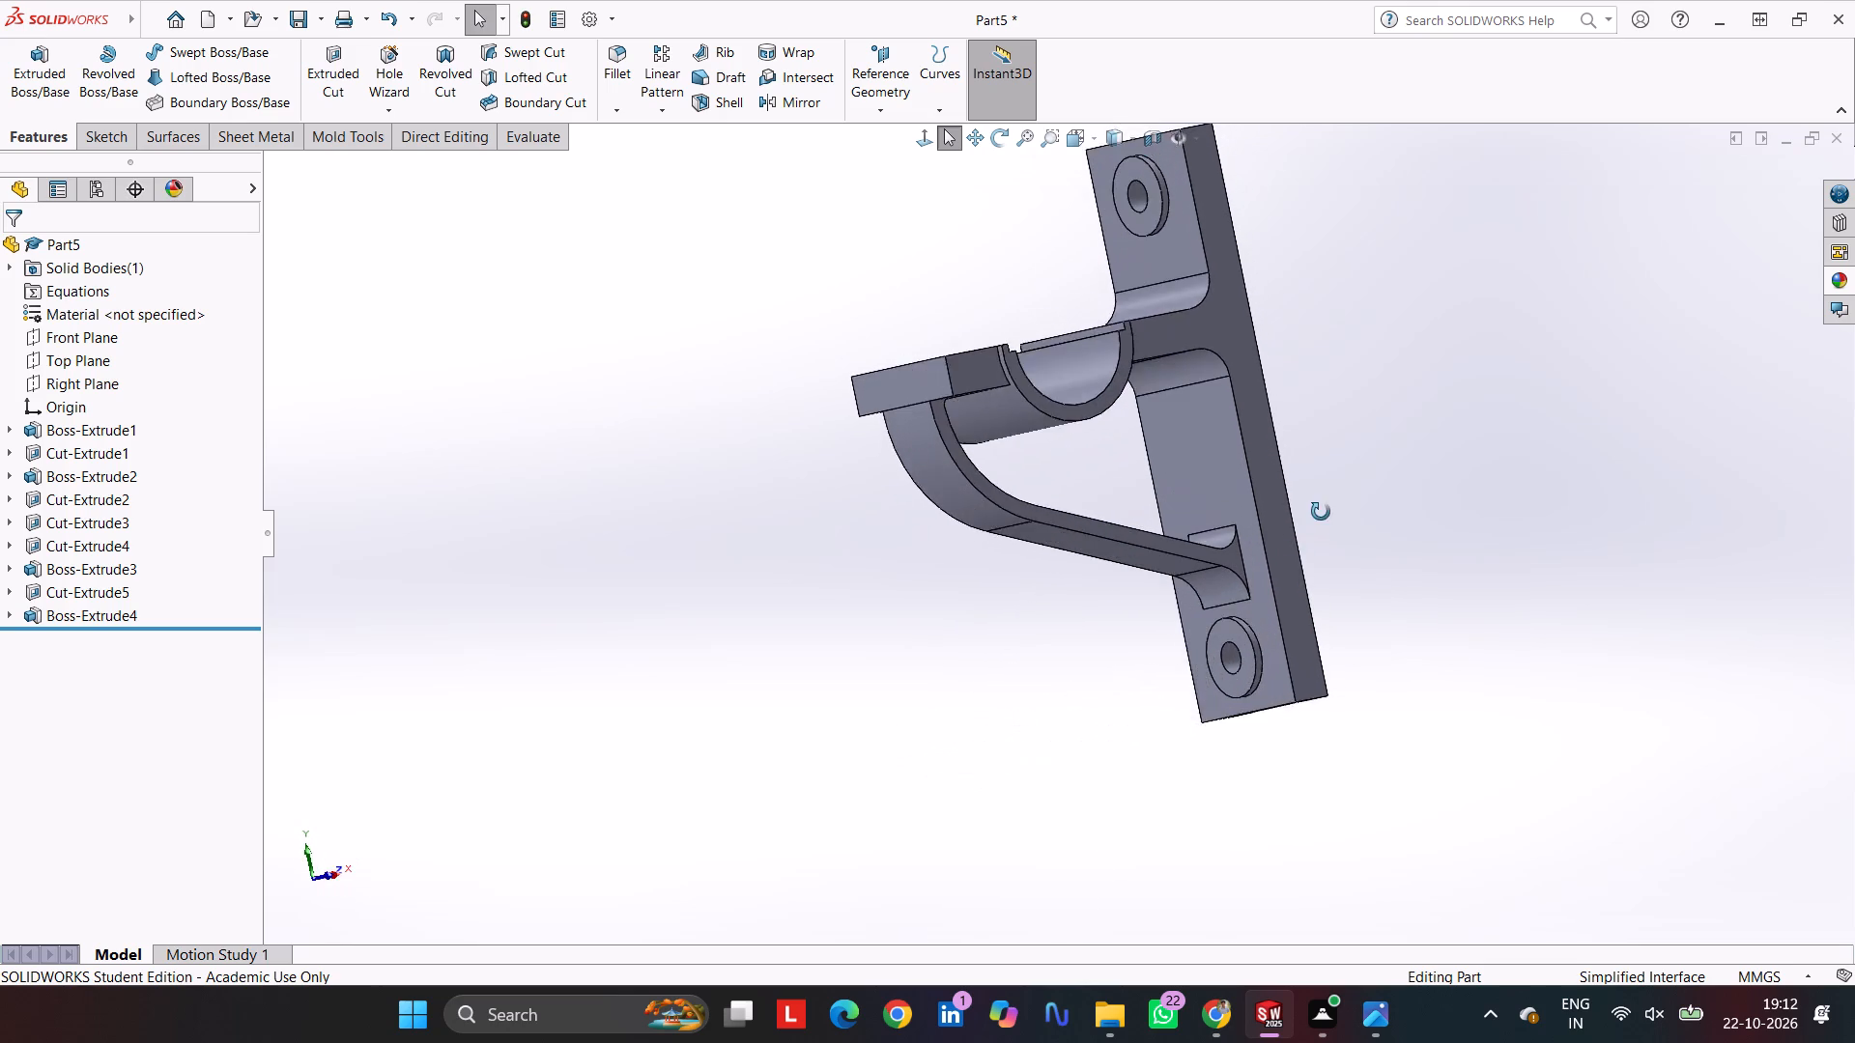
middle_click_drag(1321, 512, 1231, 329)
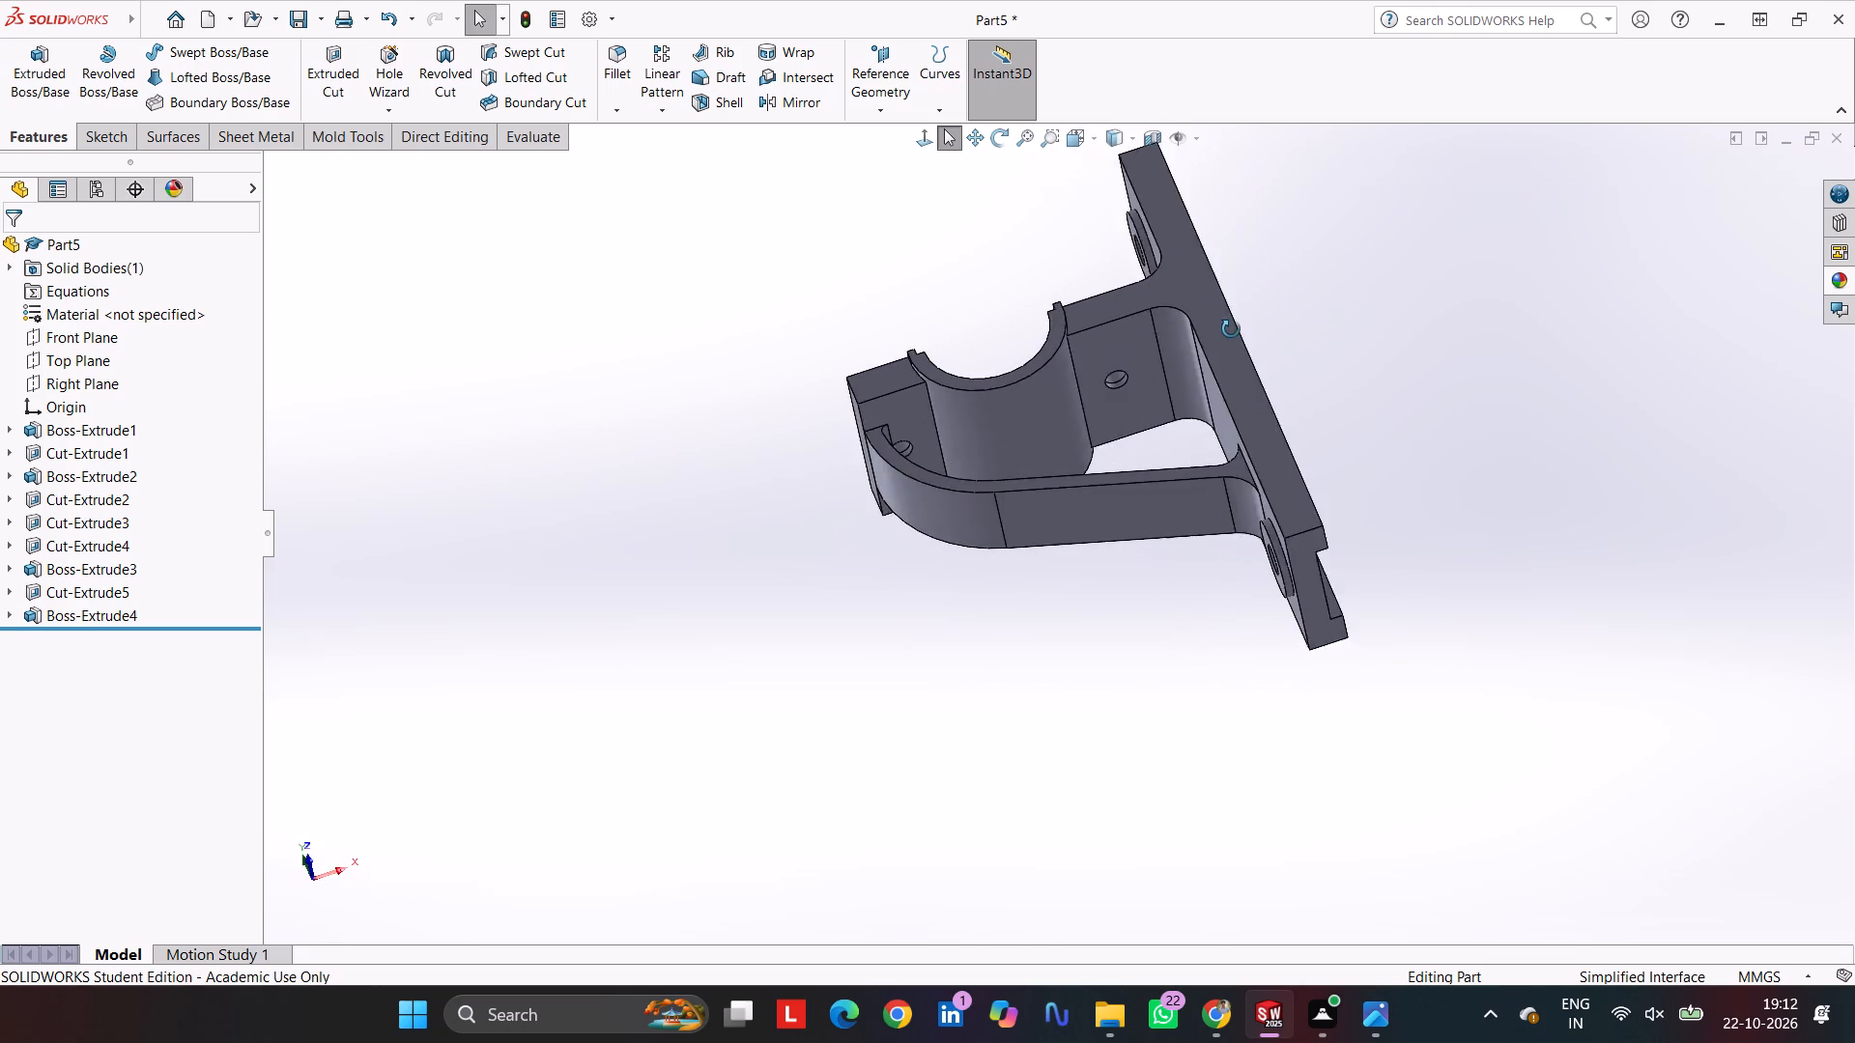
middle_click_drag(1231, 329, 1372, 814)
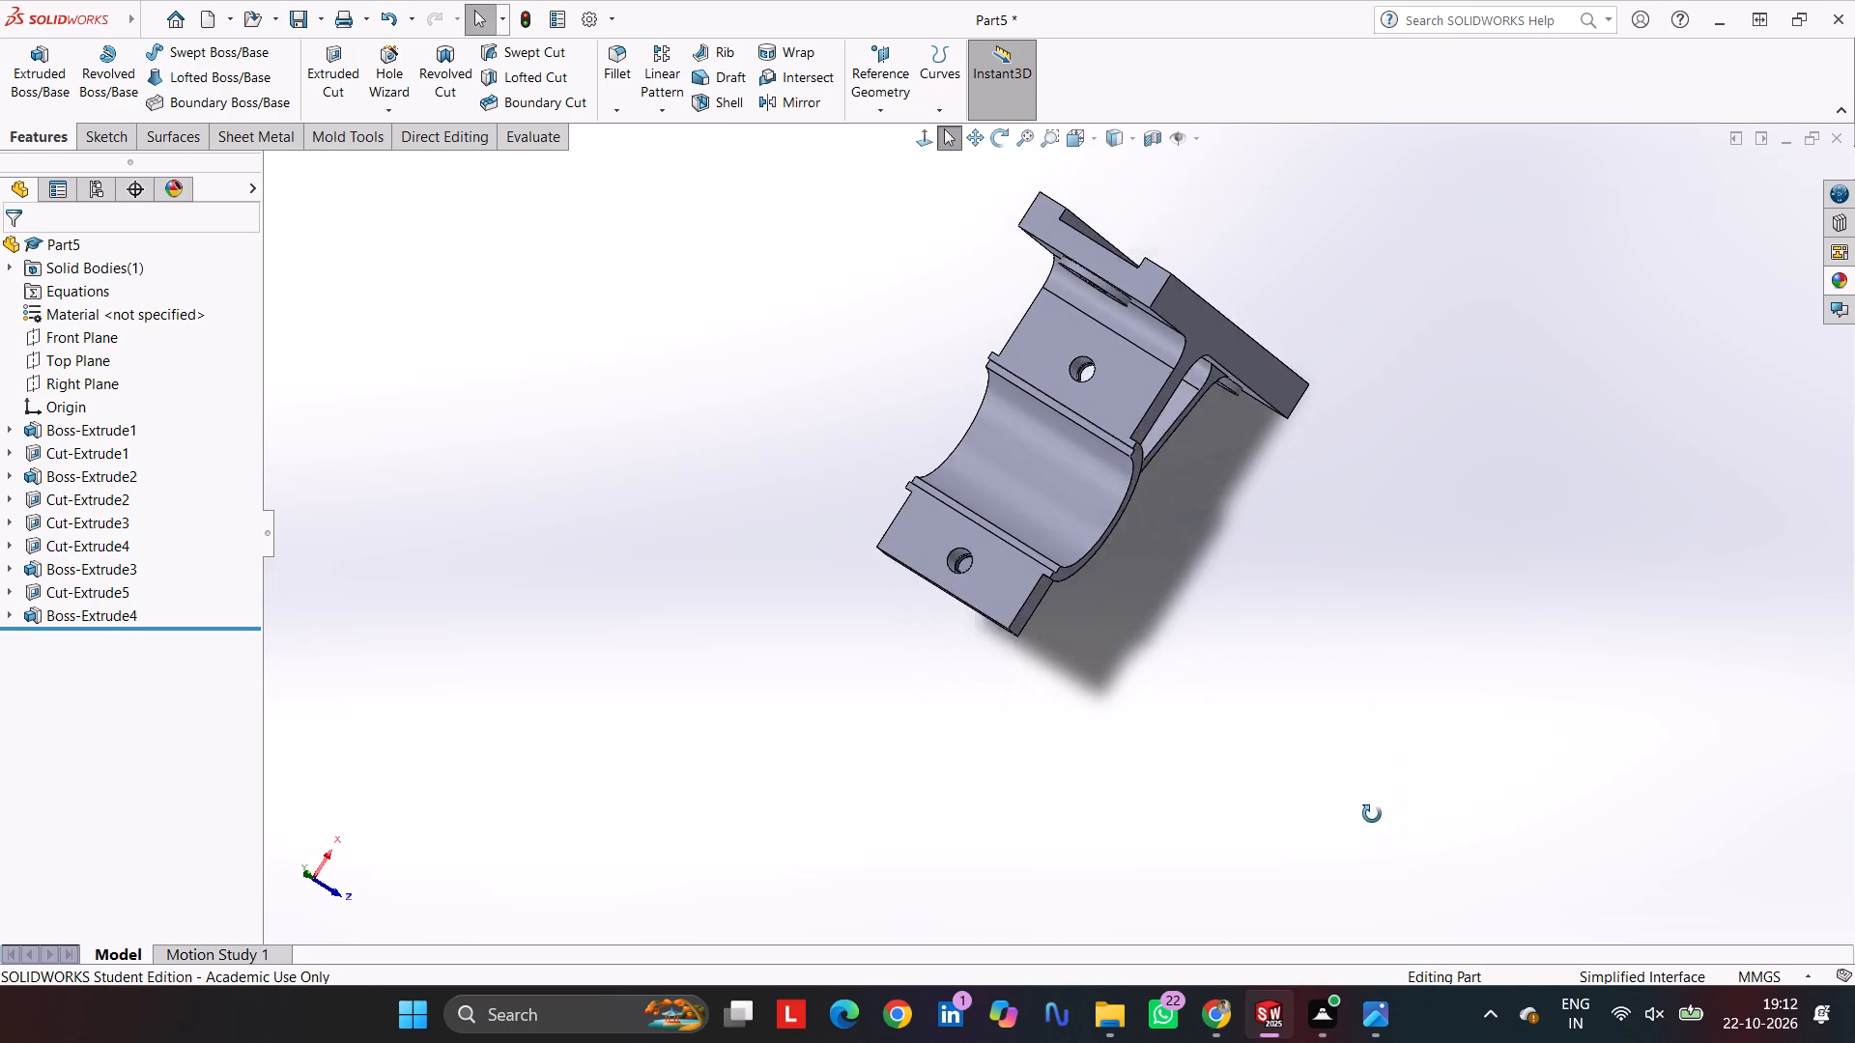
middle_click_drag(1372, 814, 1220, 615)
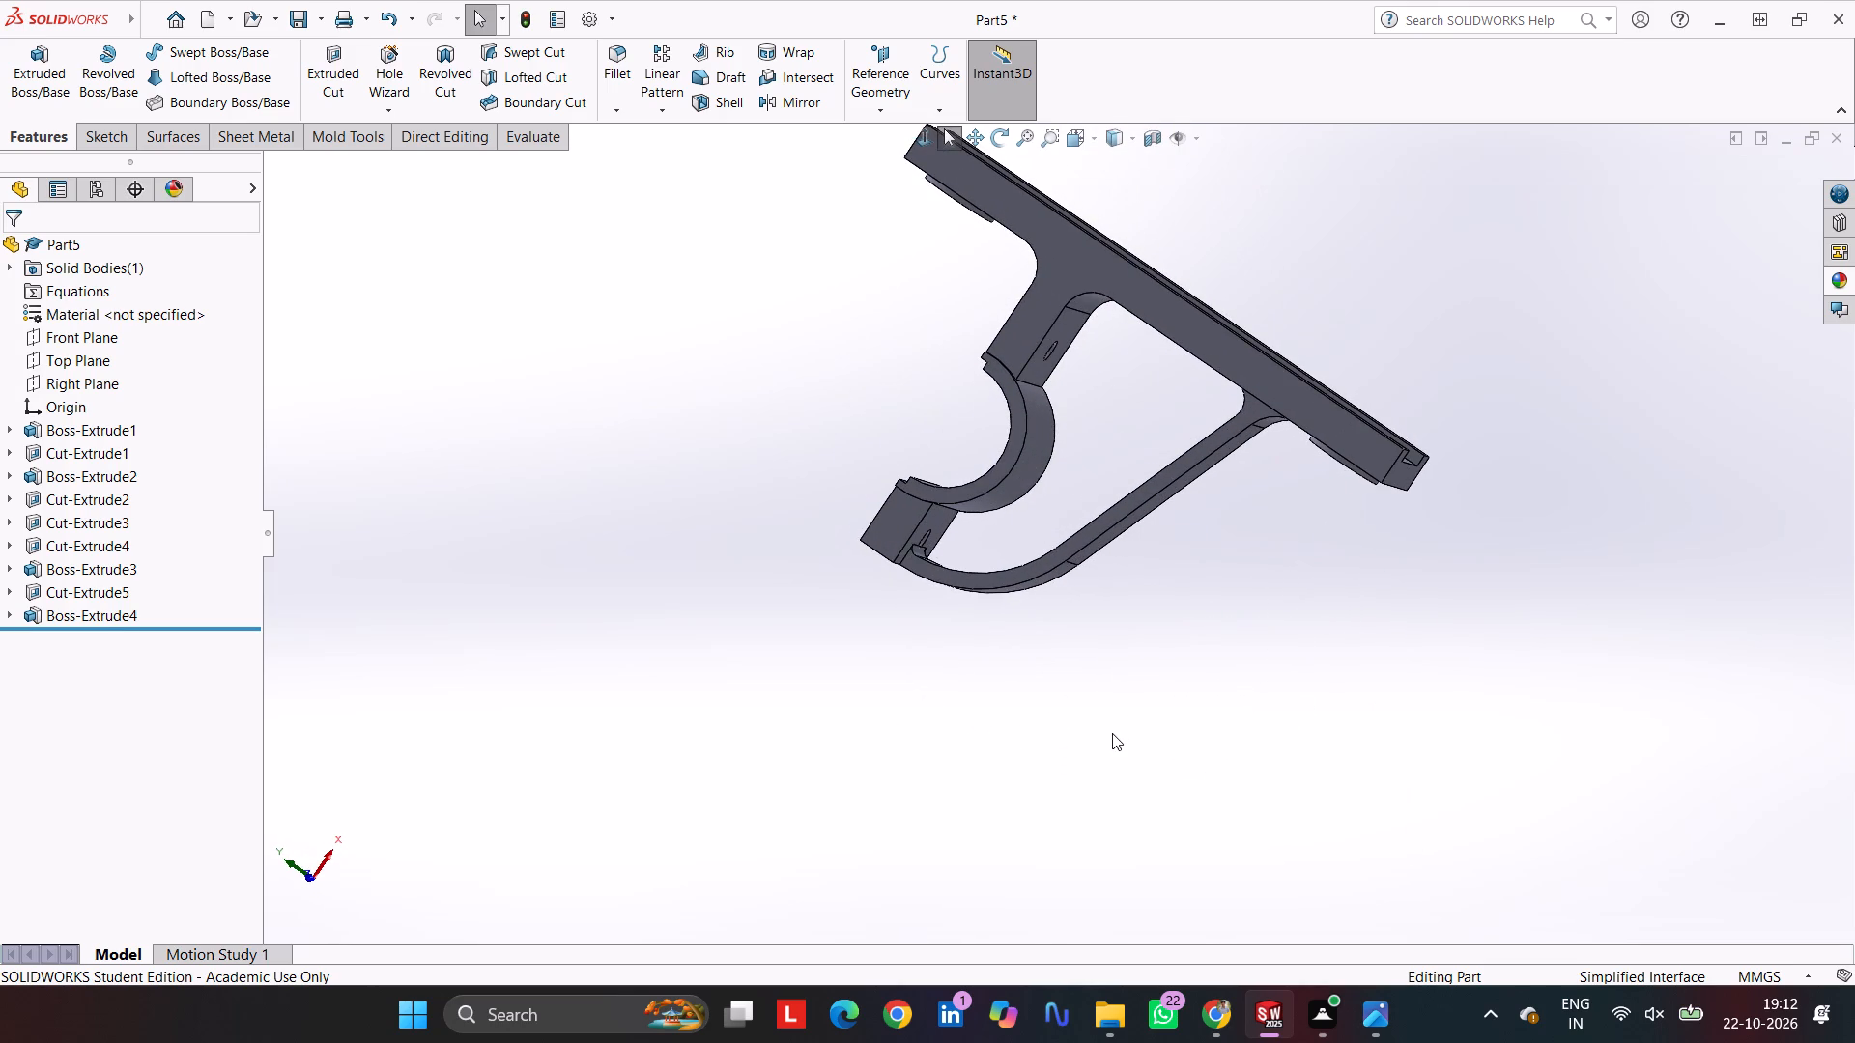
middle_click_drag(1024, 736, 1133, 838)
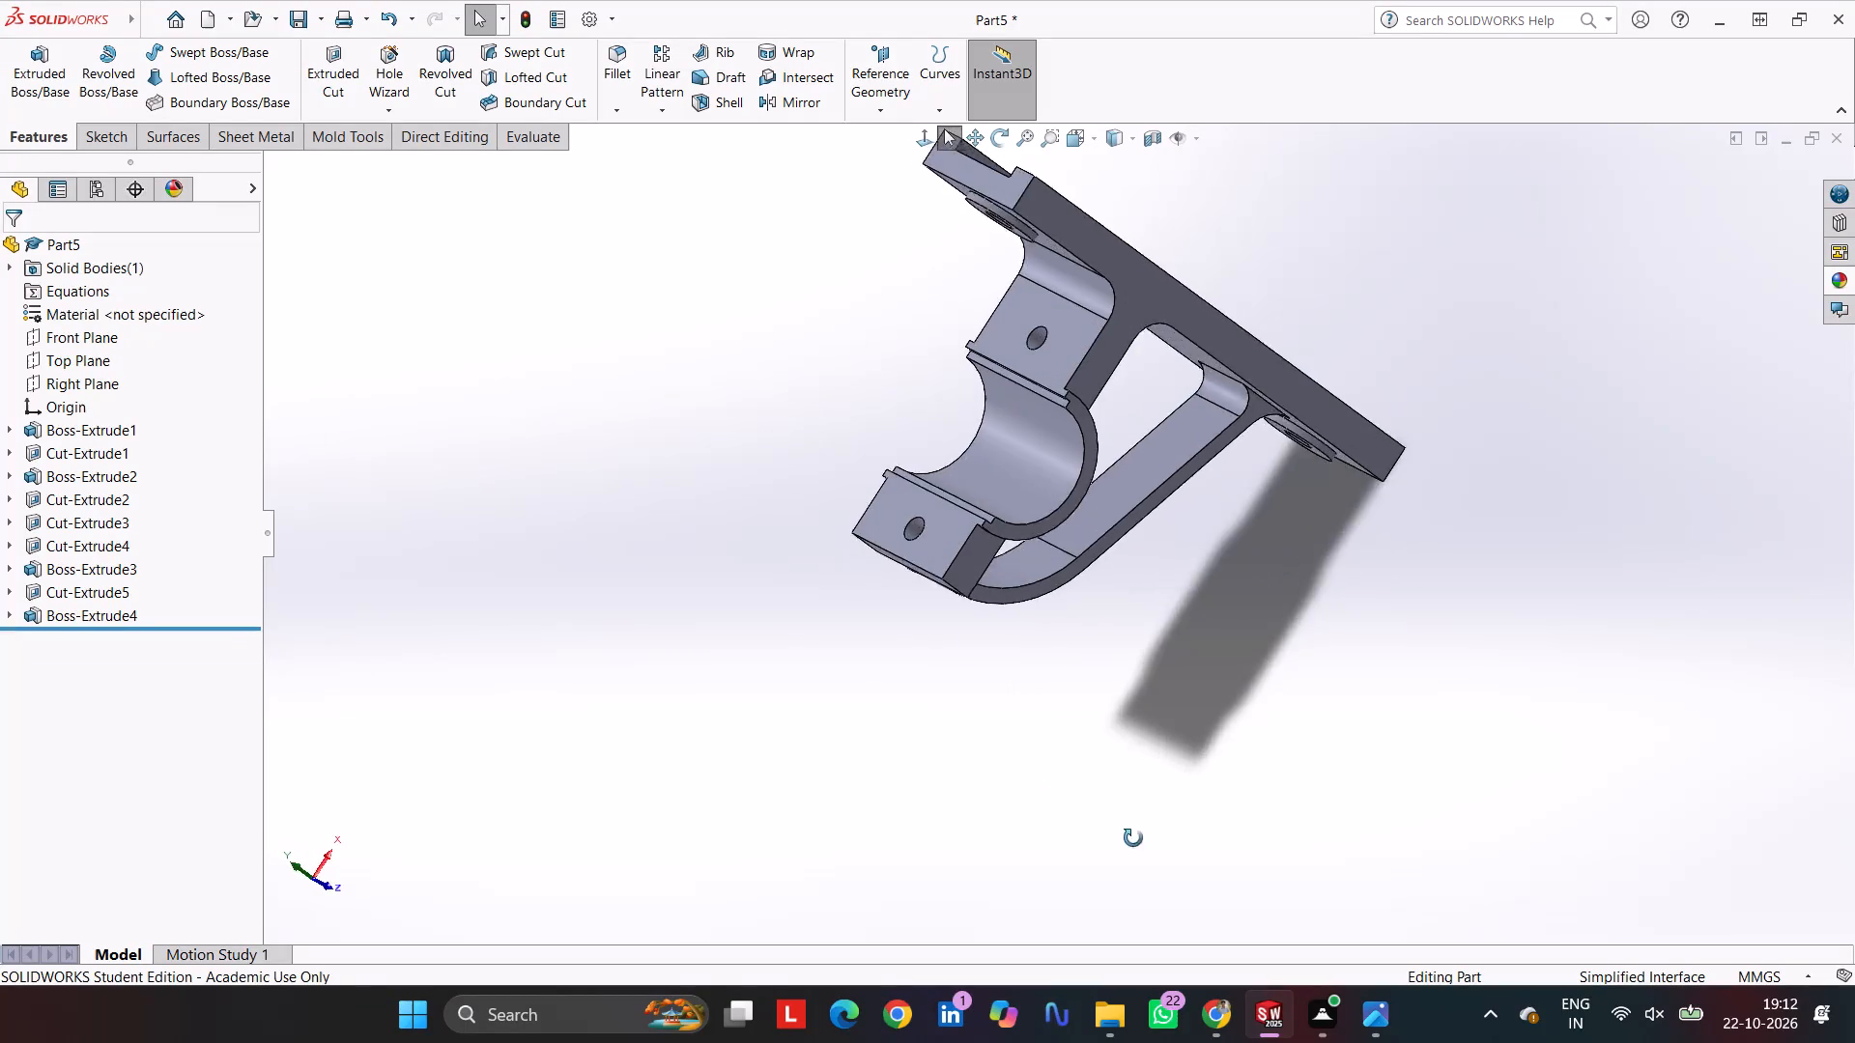
middle_click_drag(1133, 838, 1298, 648)
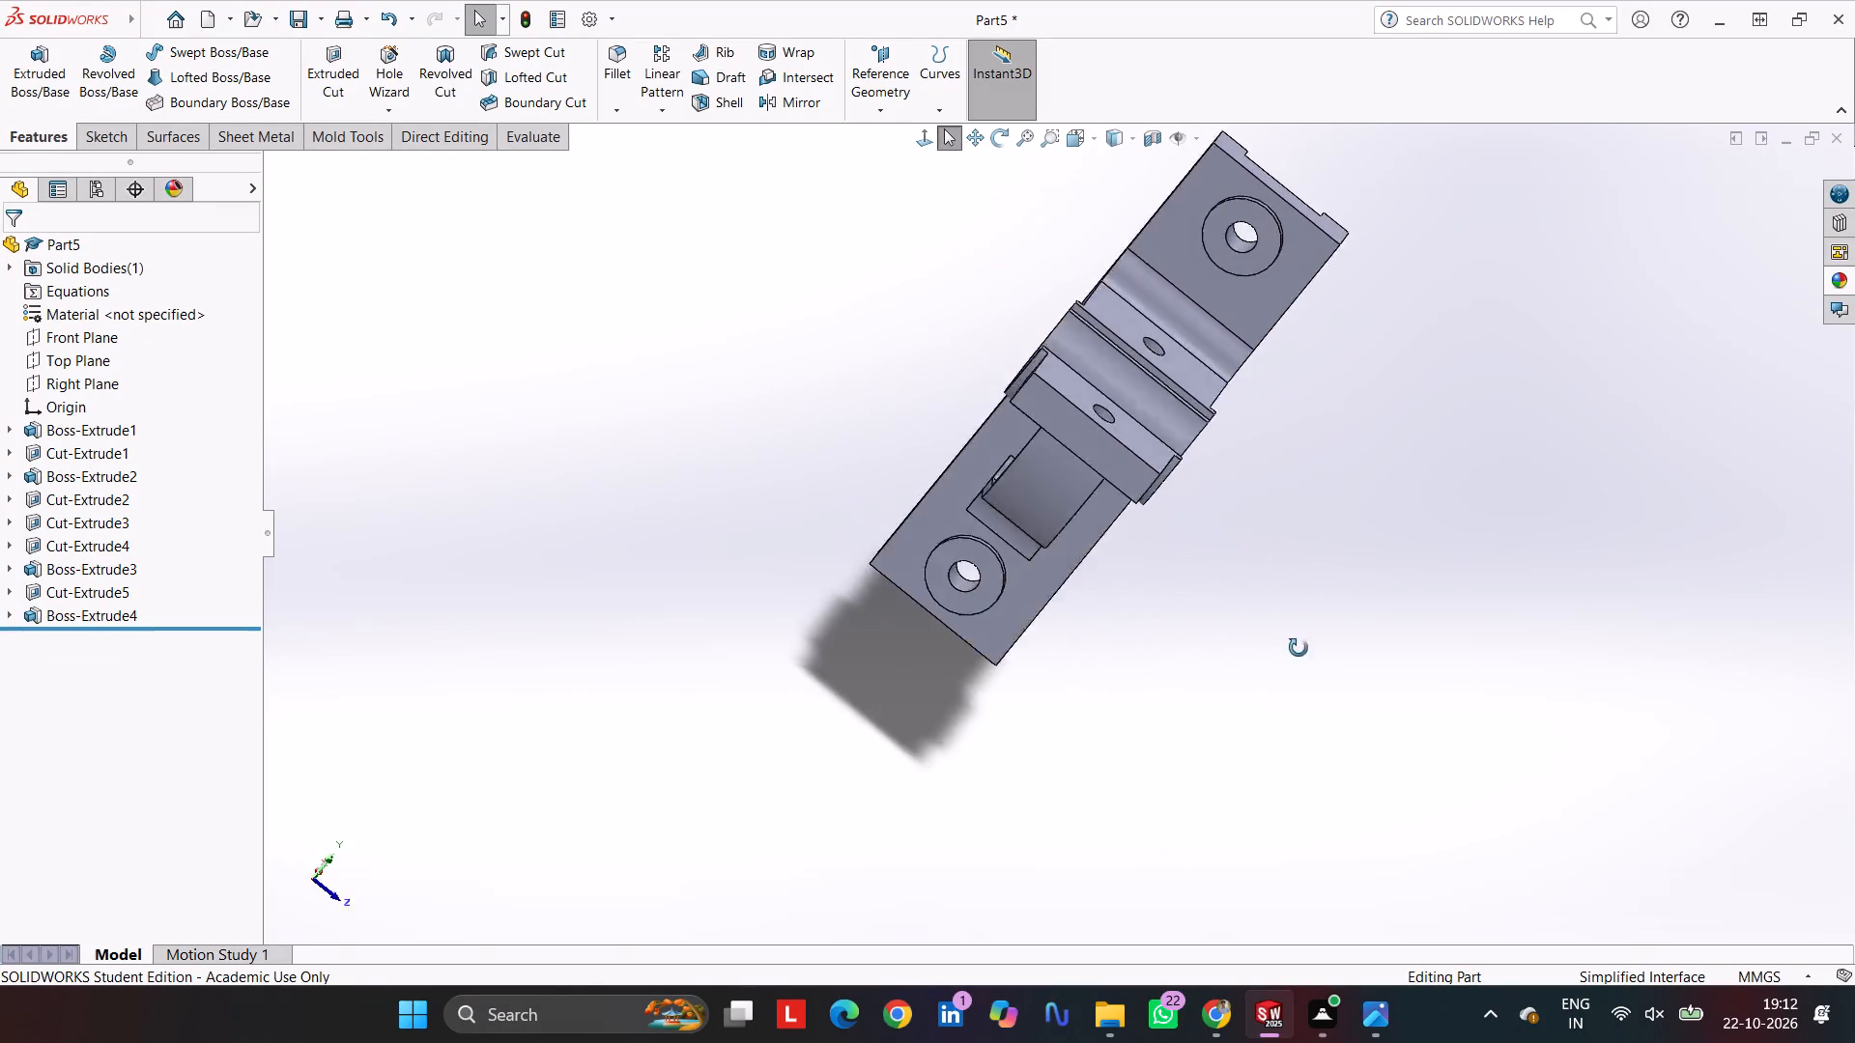
middle_click_drag(1298, 648, 1146, 288)
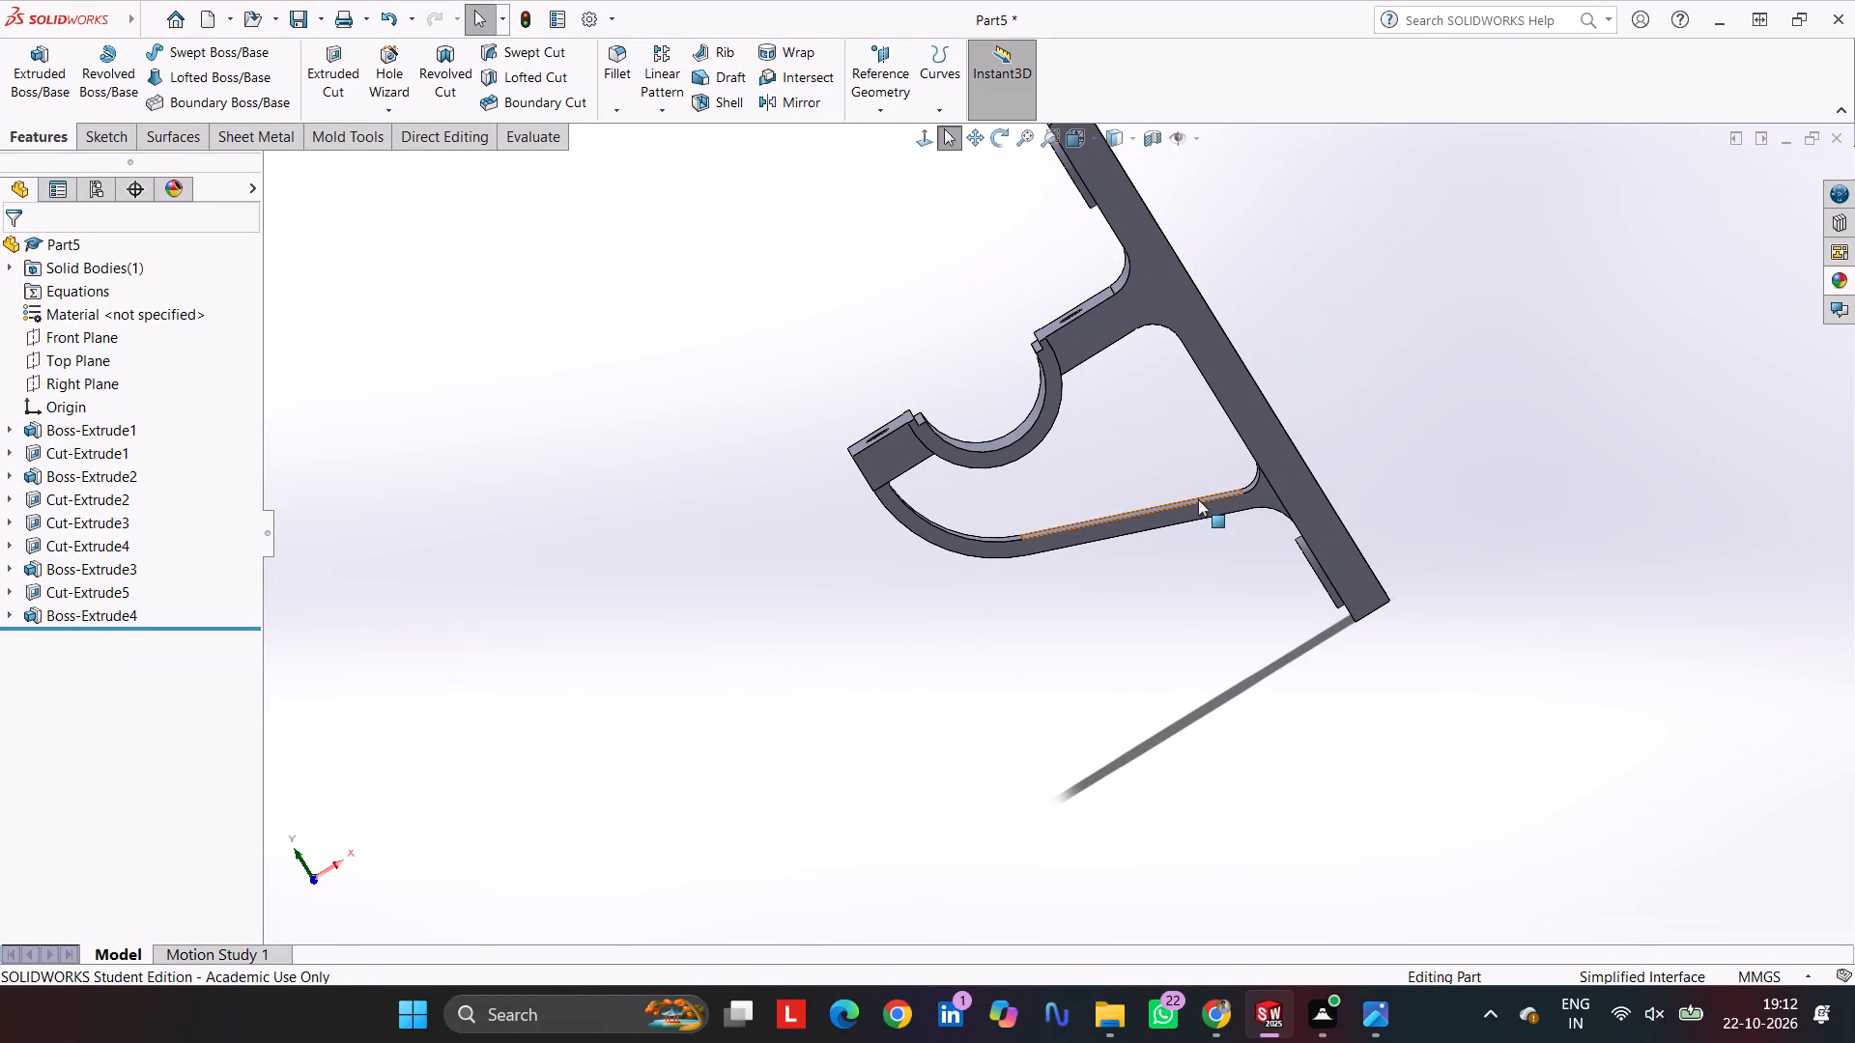
Start a Front Plane sketch and trace the plate's inner edge below the arm with a vertical line about 90 mm long and a tangent R13 arc.
left_click(79, 343)
left_click(118, 133)
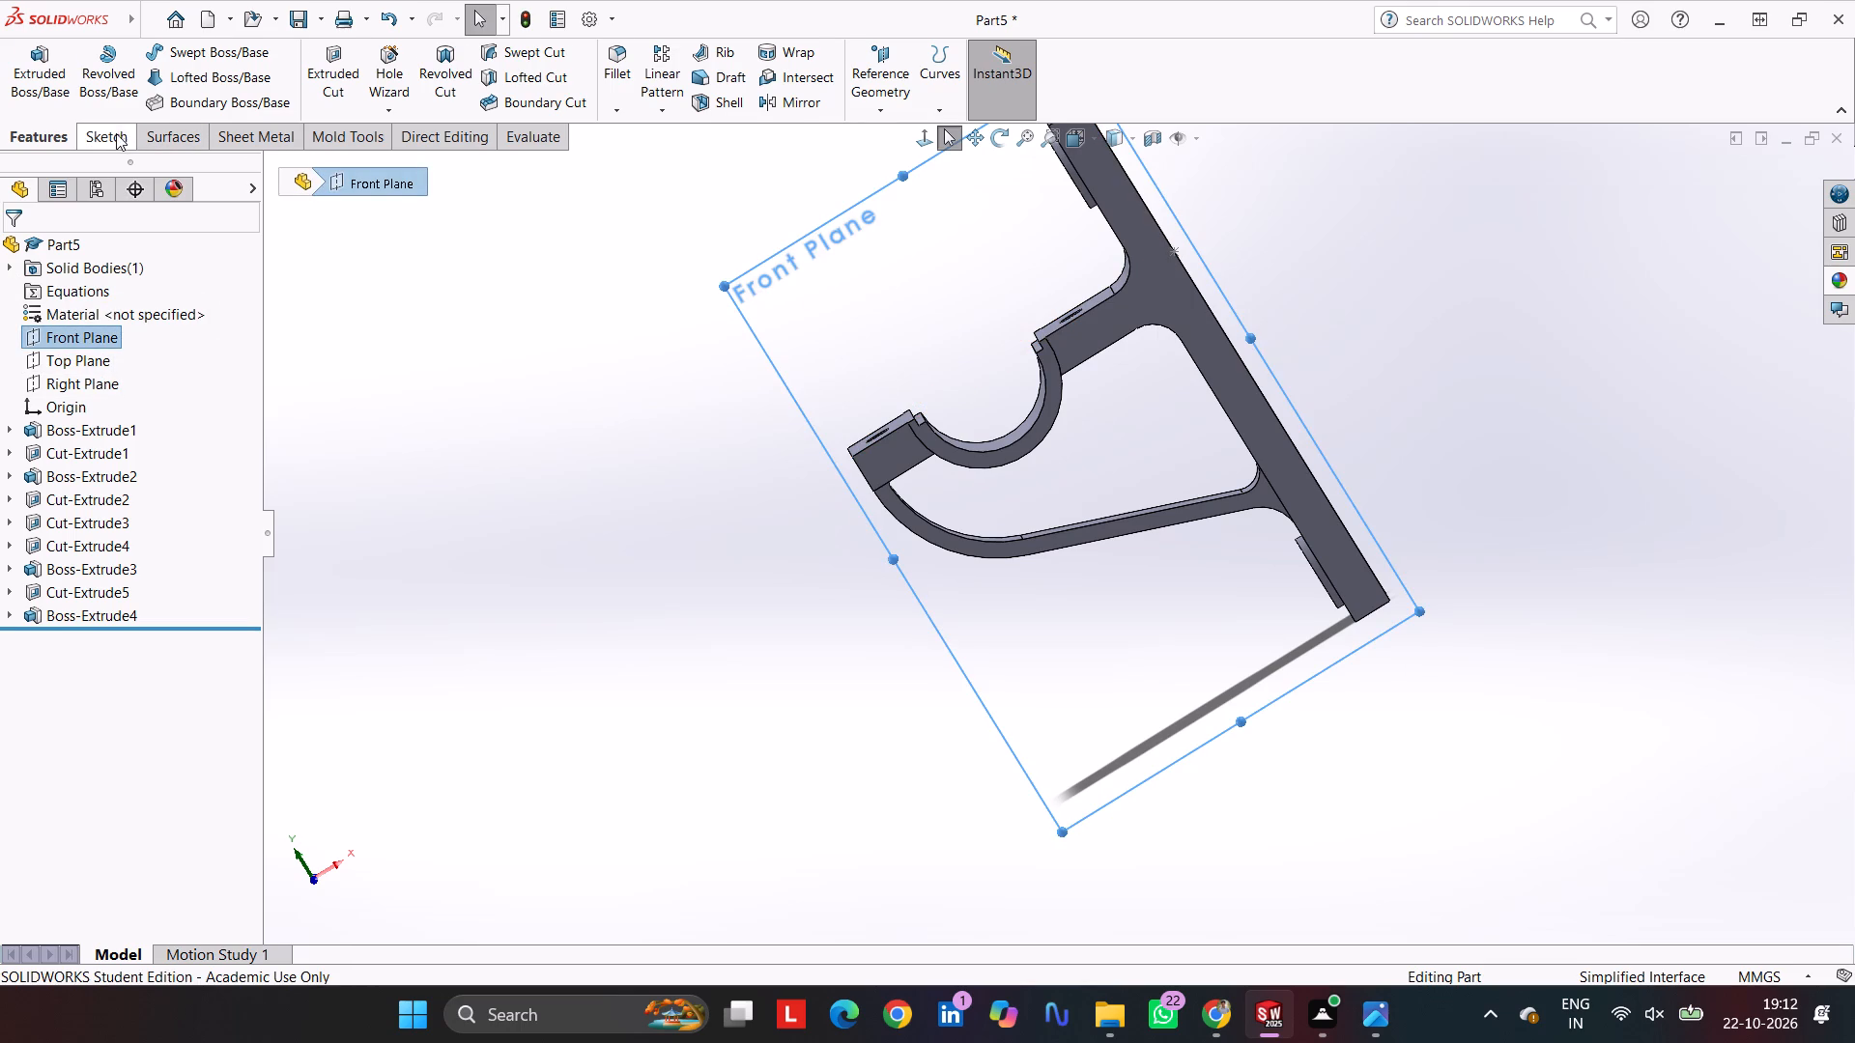
left_click(27, 59)
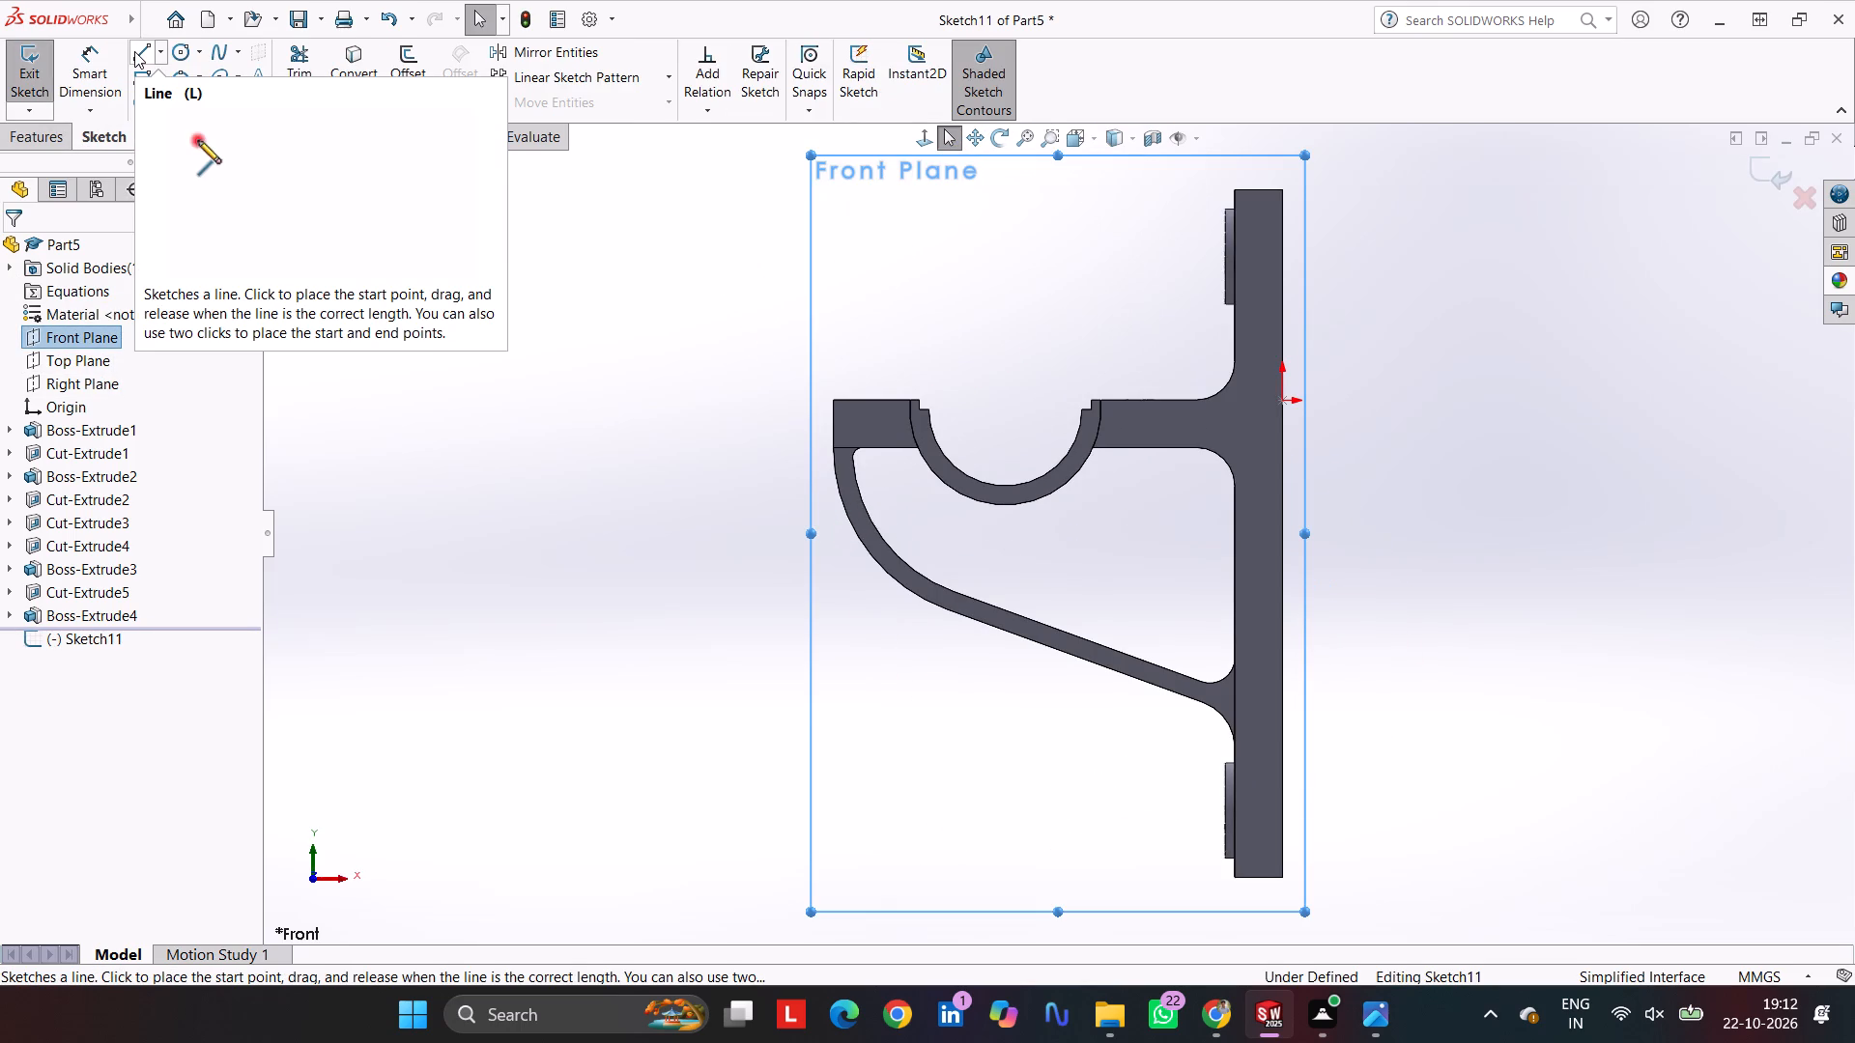
left_click(142, 51)
scroll(1185, 520, "down", 3)
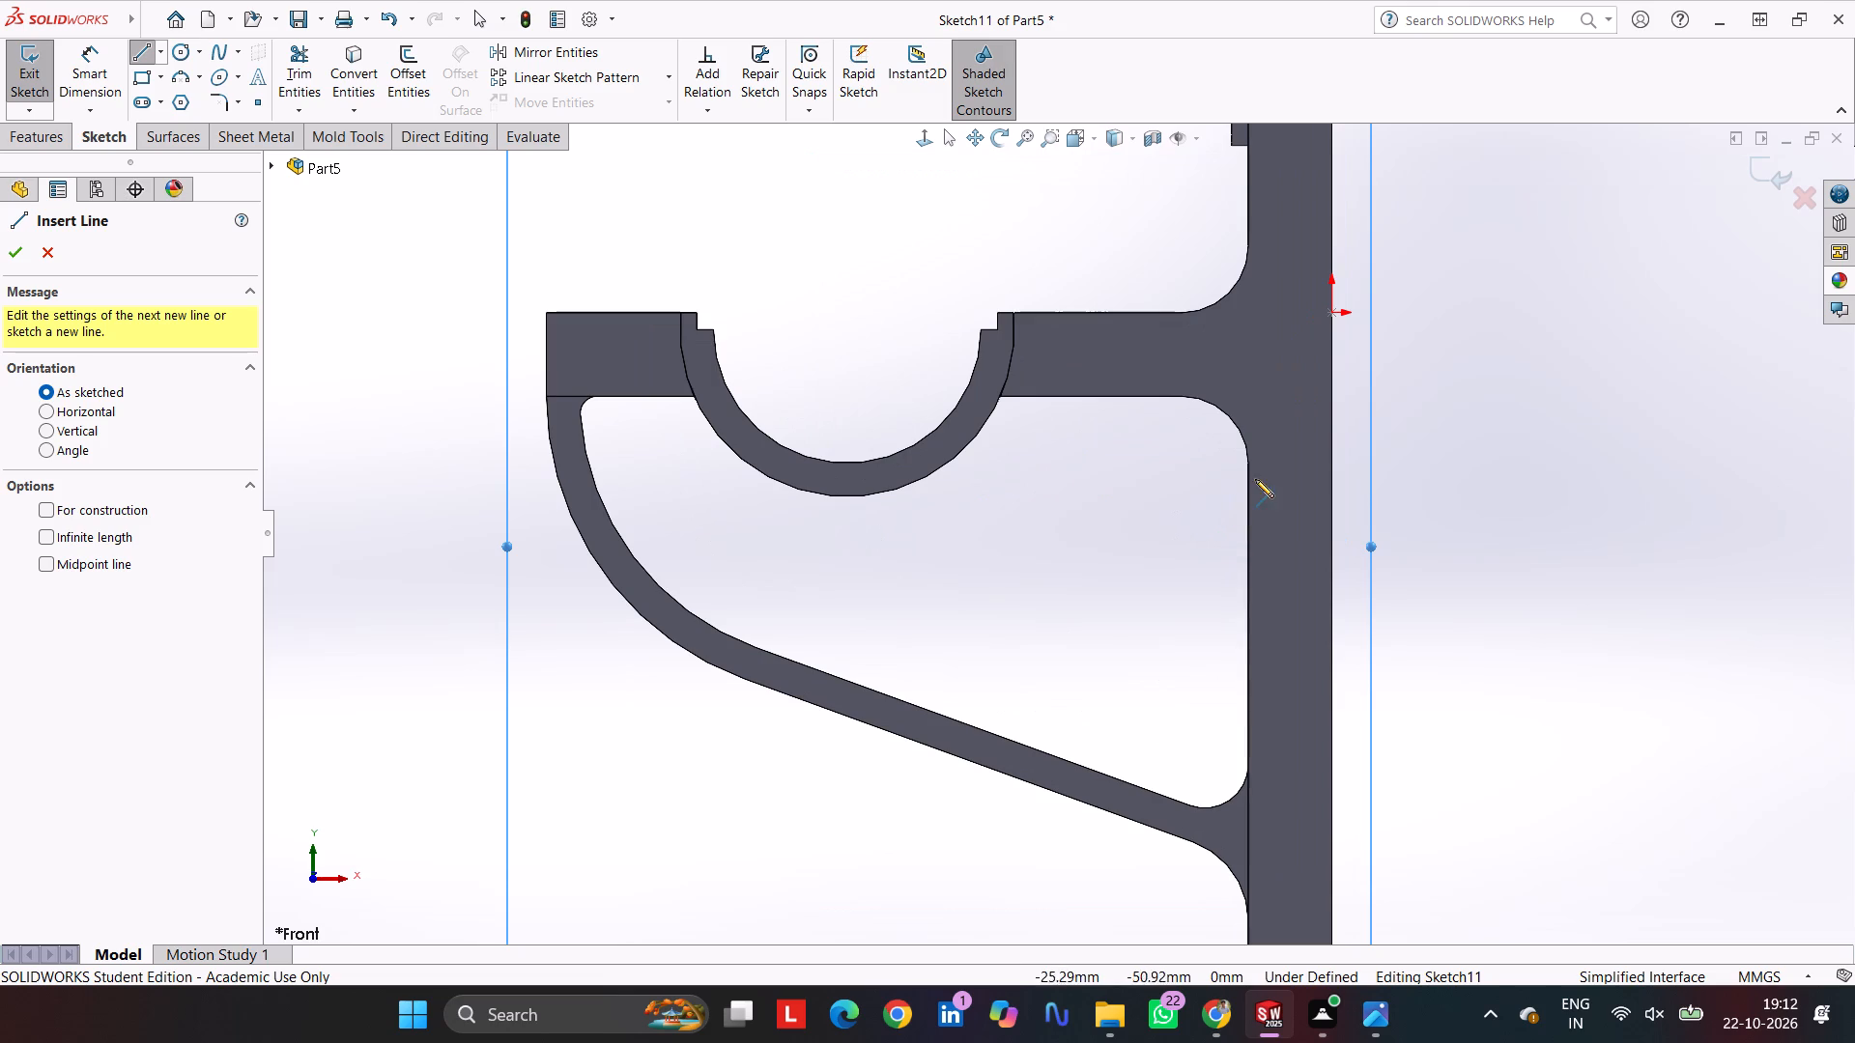
left_click(1247, 463)
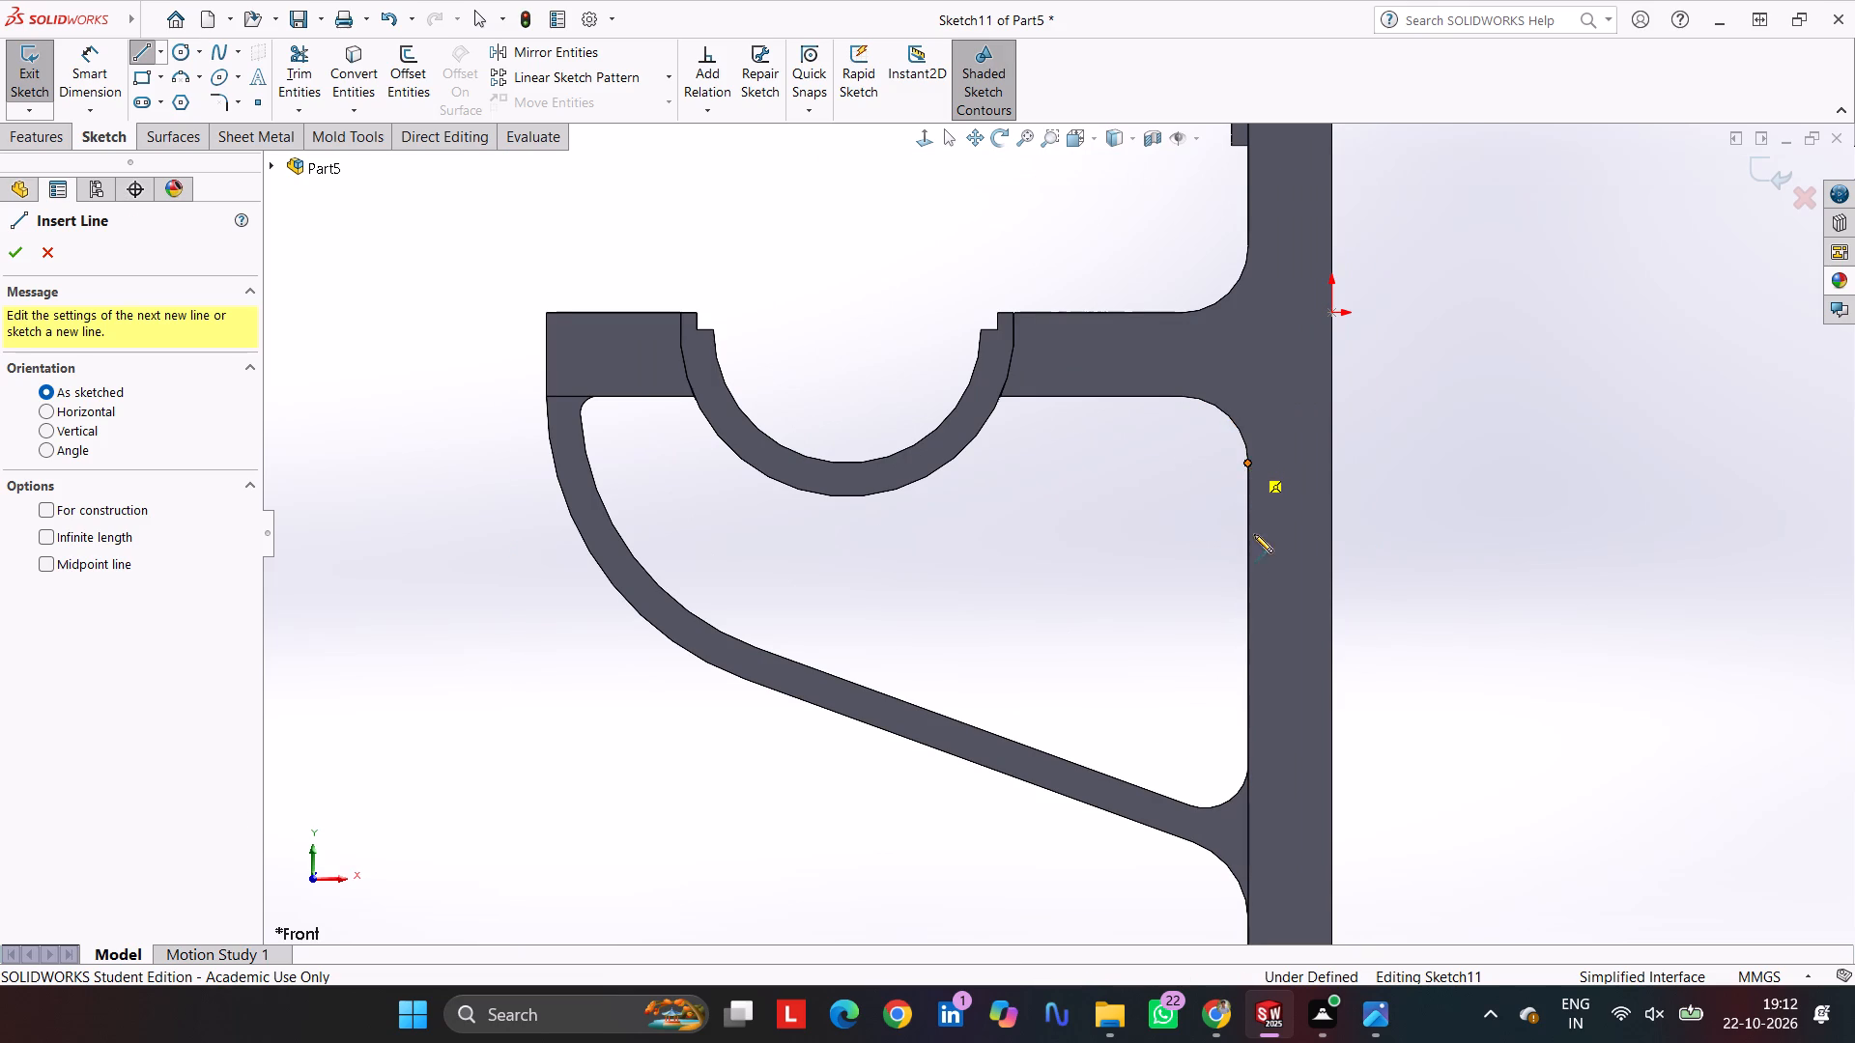
left_click(1245, 767)
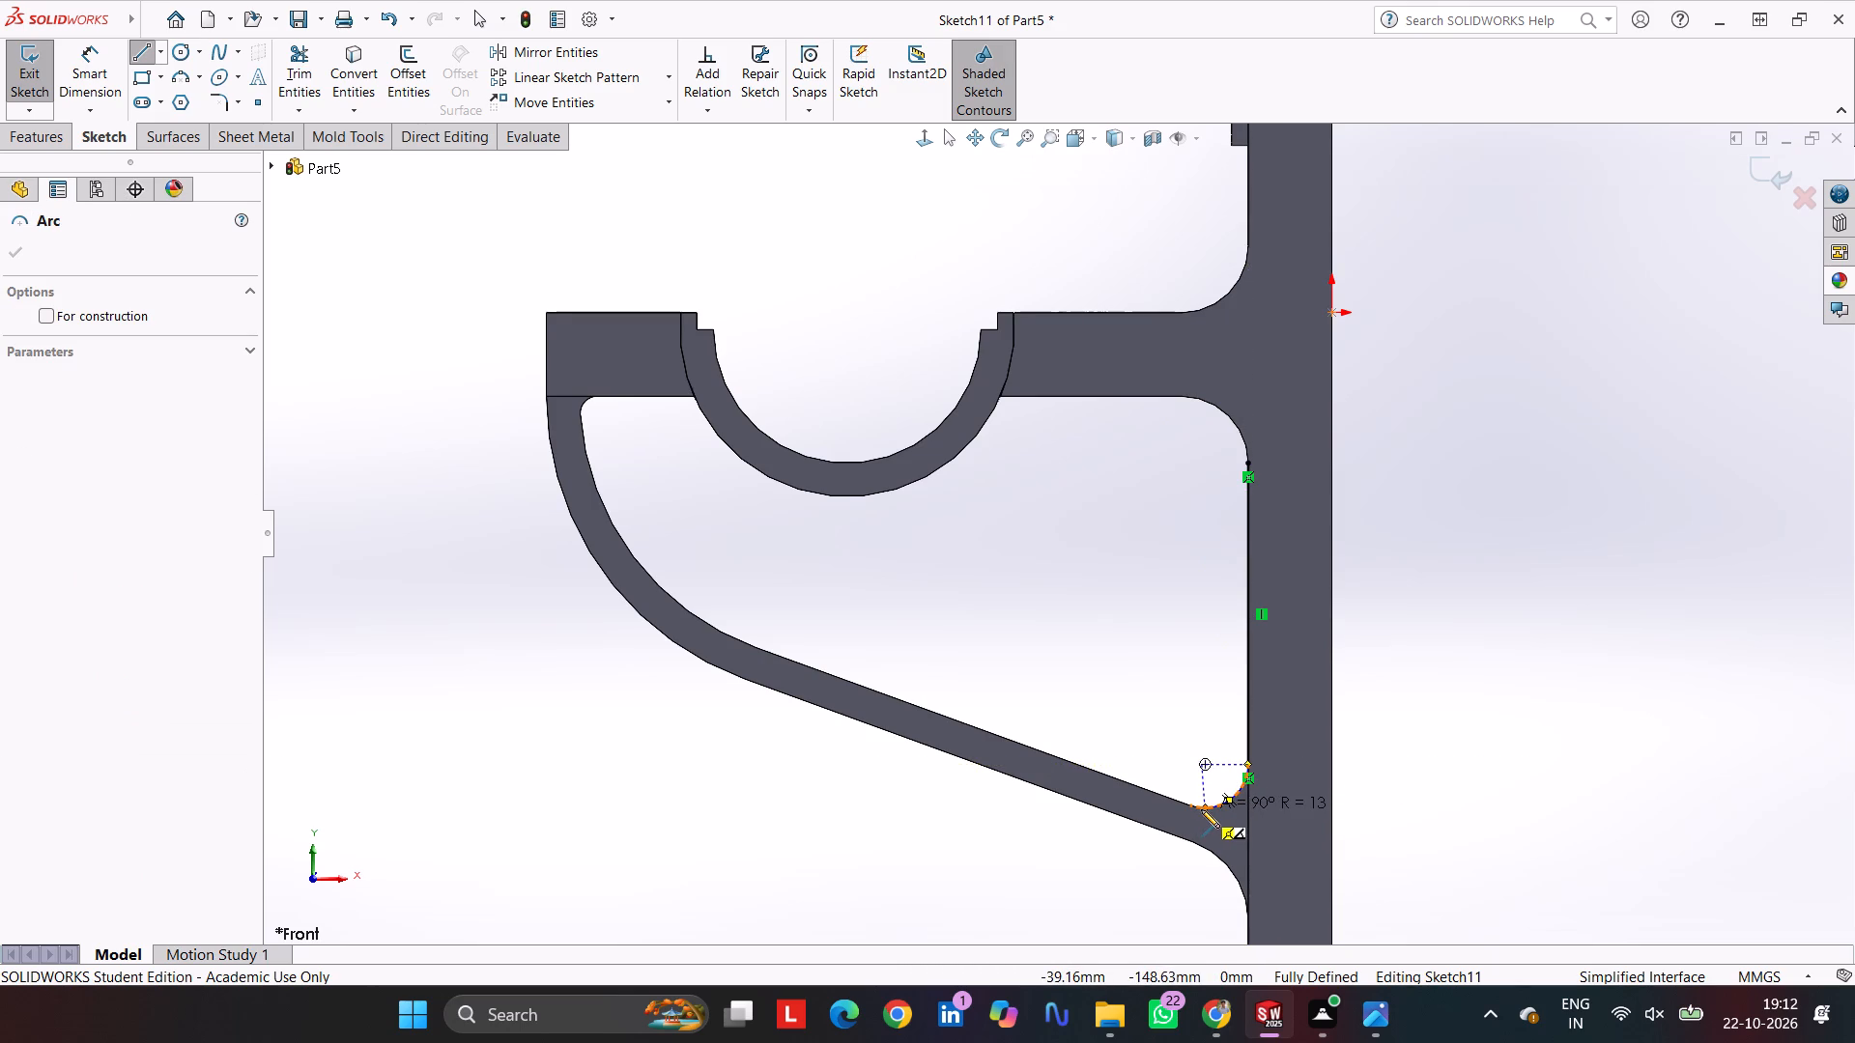
scroll(1203, 808, "down", 5)
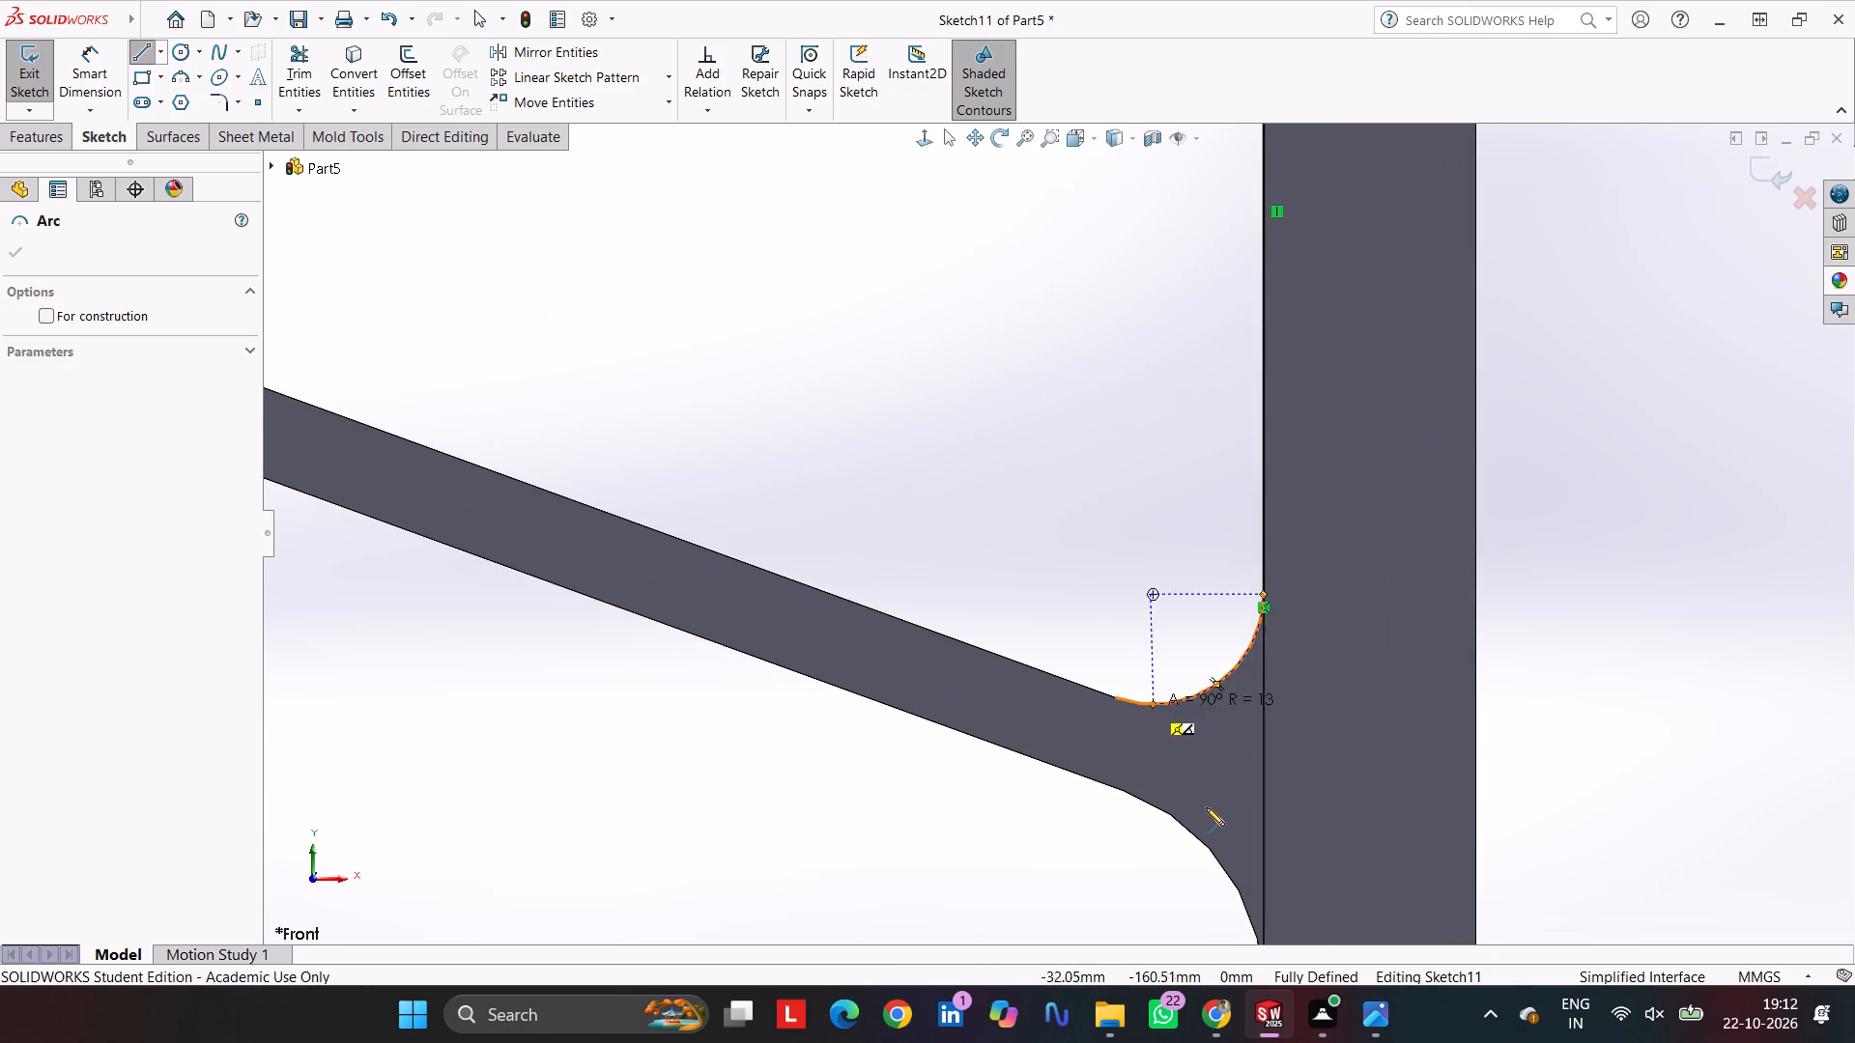
left_click(1153, 707)
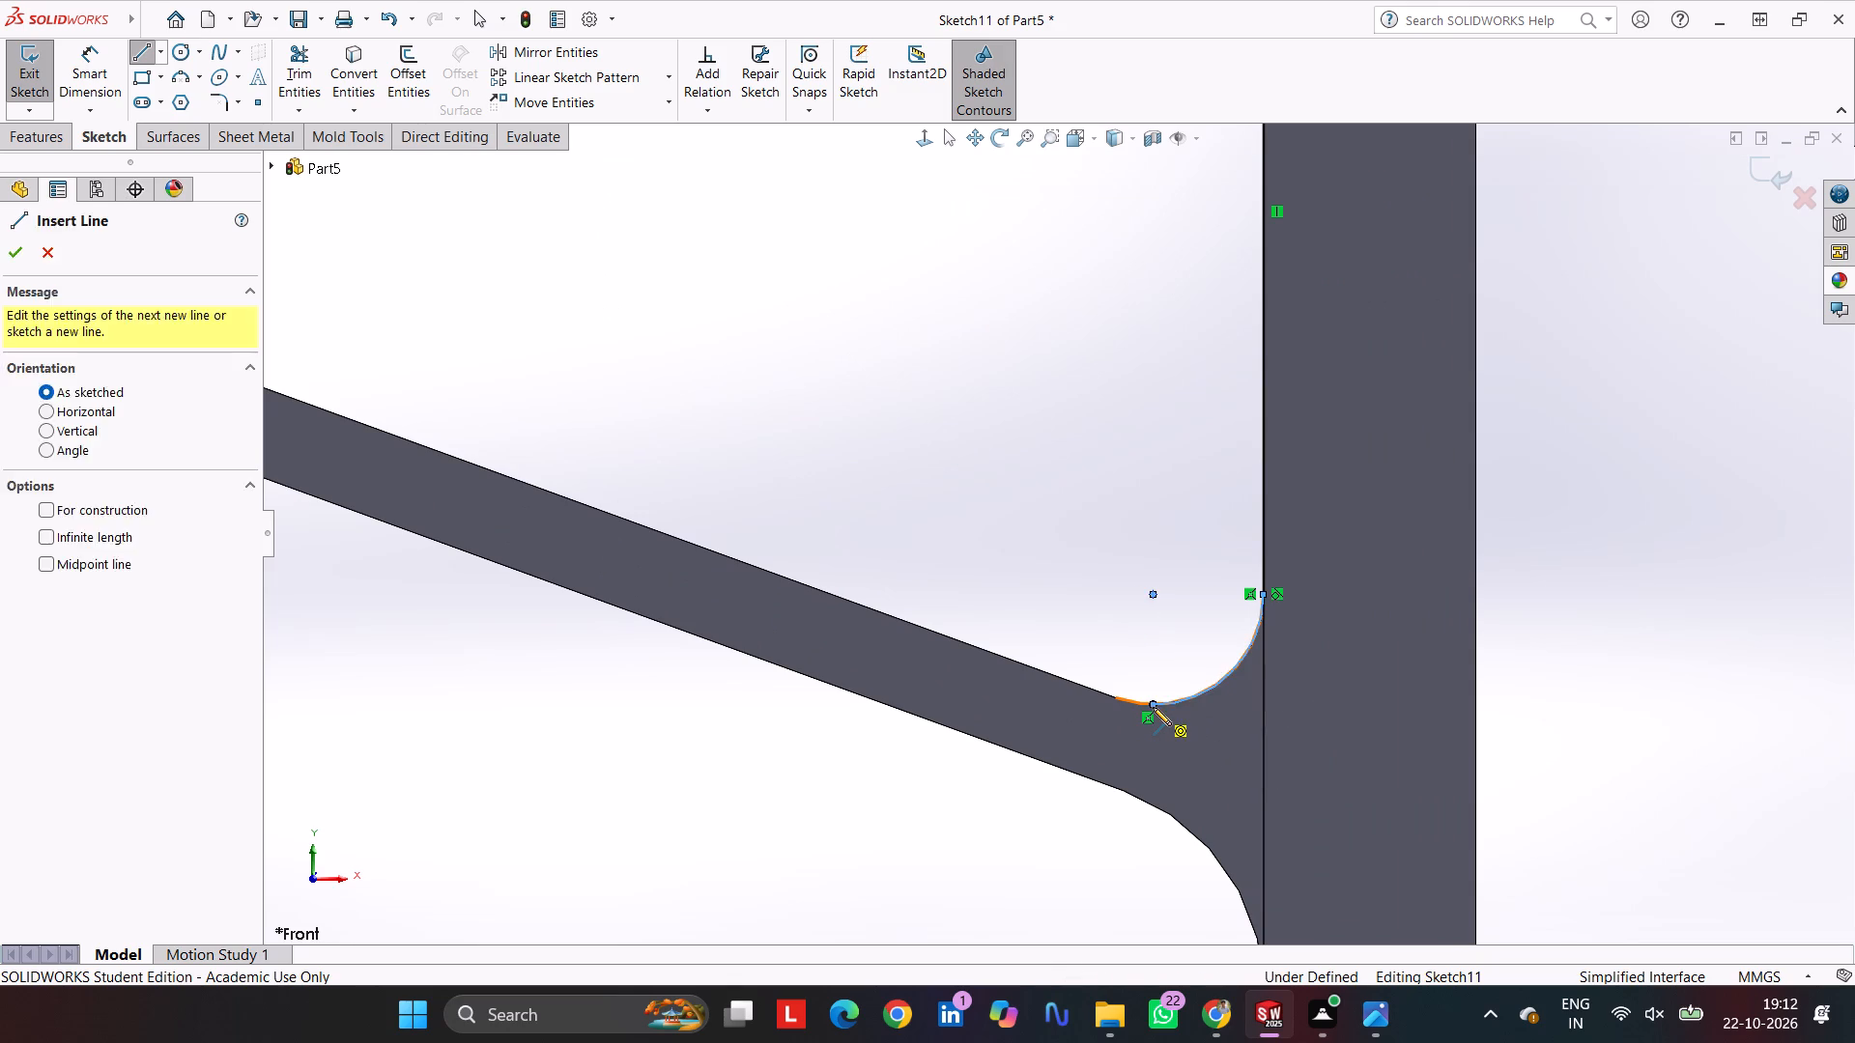
Continue the chain with a sloped line along the rib's upper edge and a tangent arc of about 79 mm radius along its inner curve.
scroll(961, 632, "up", 5)
scroll(1061, 607, "down", 7)
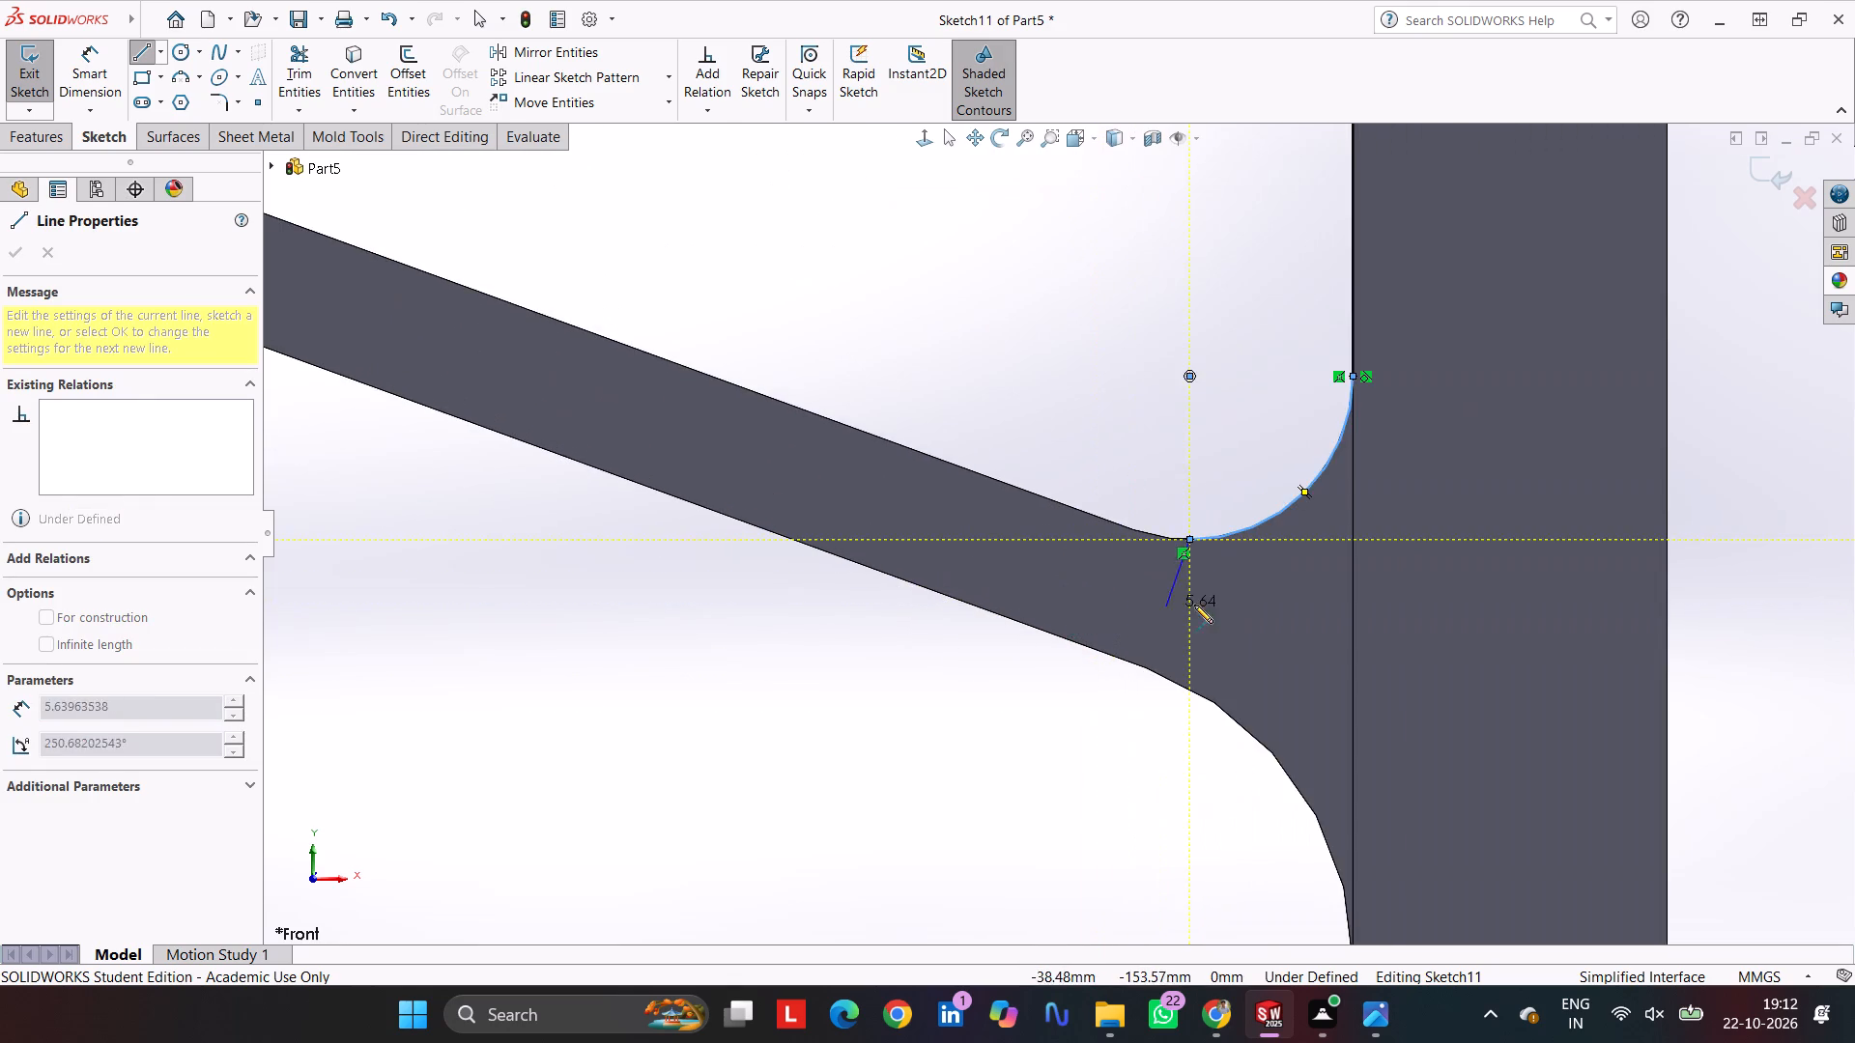
scroll(1203, 600, "down", 6)
scroll(956, 331, "up", 2)
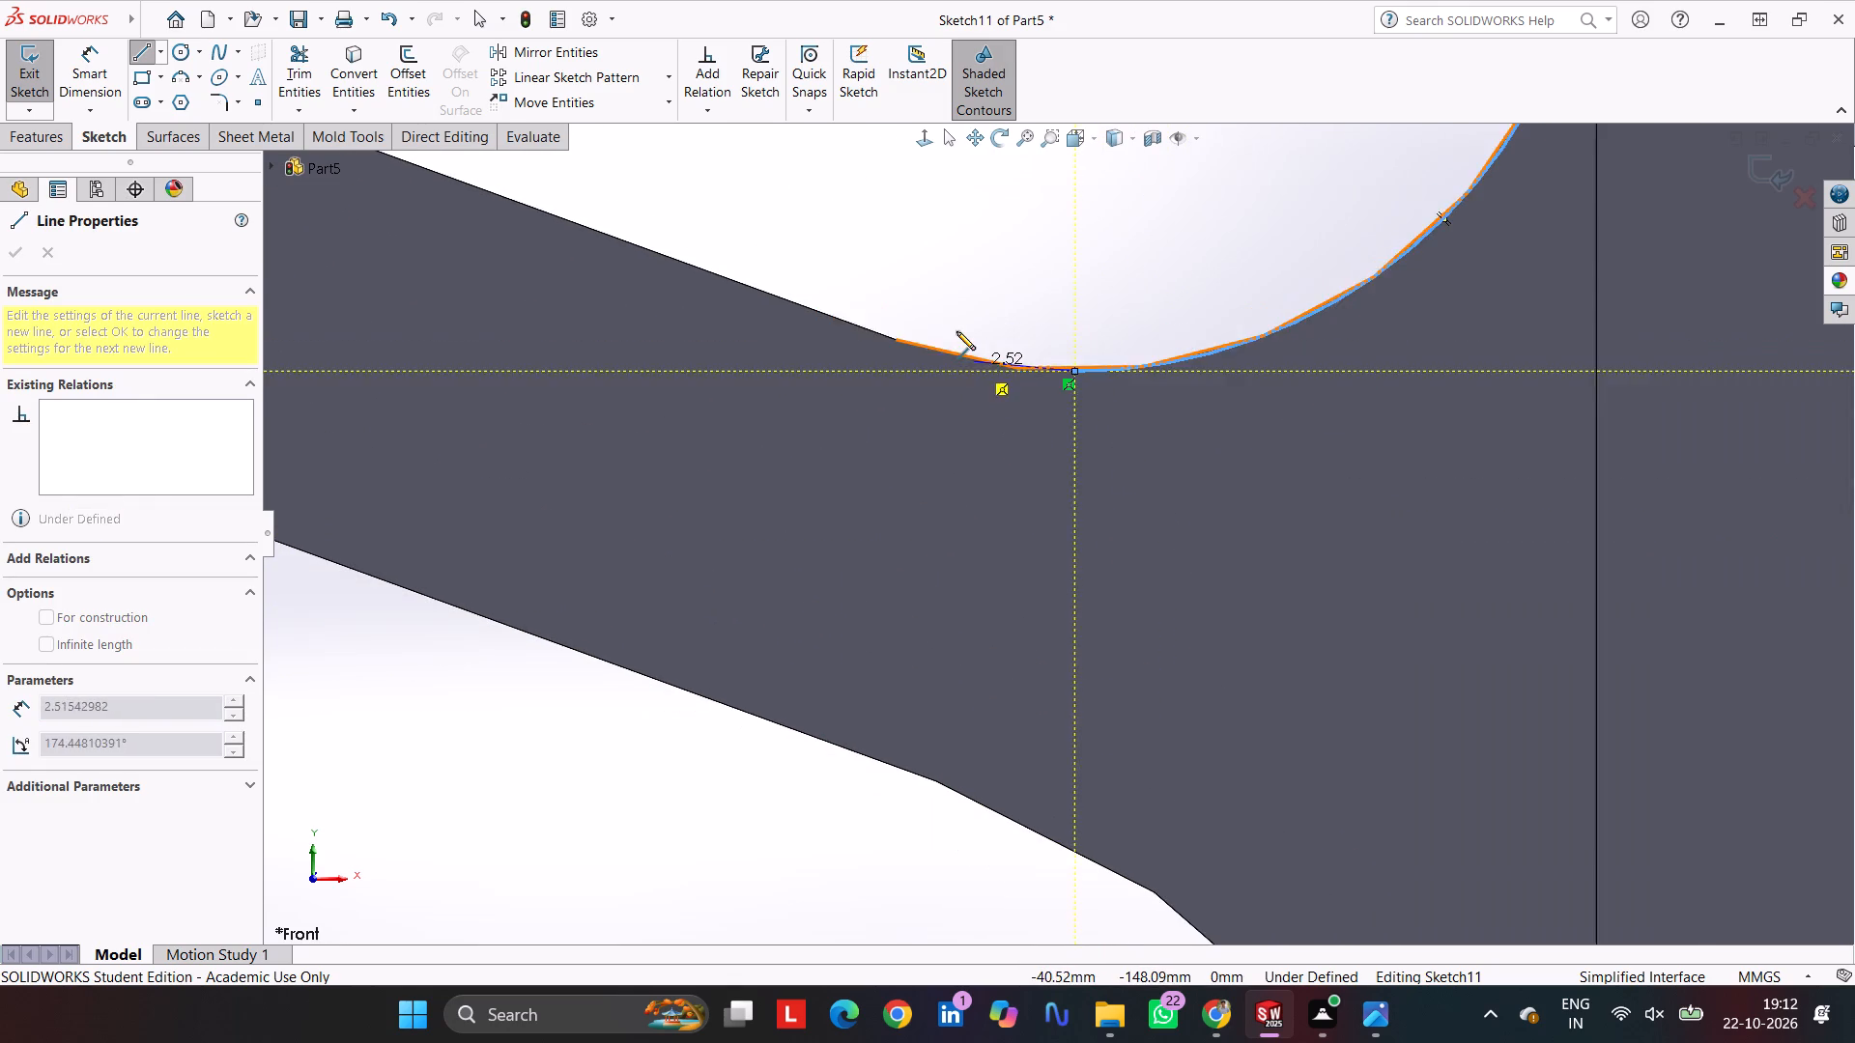
scroll(956, 384, "up", 9)
scroll(791, 429, "up", 5)
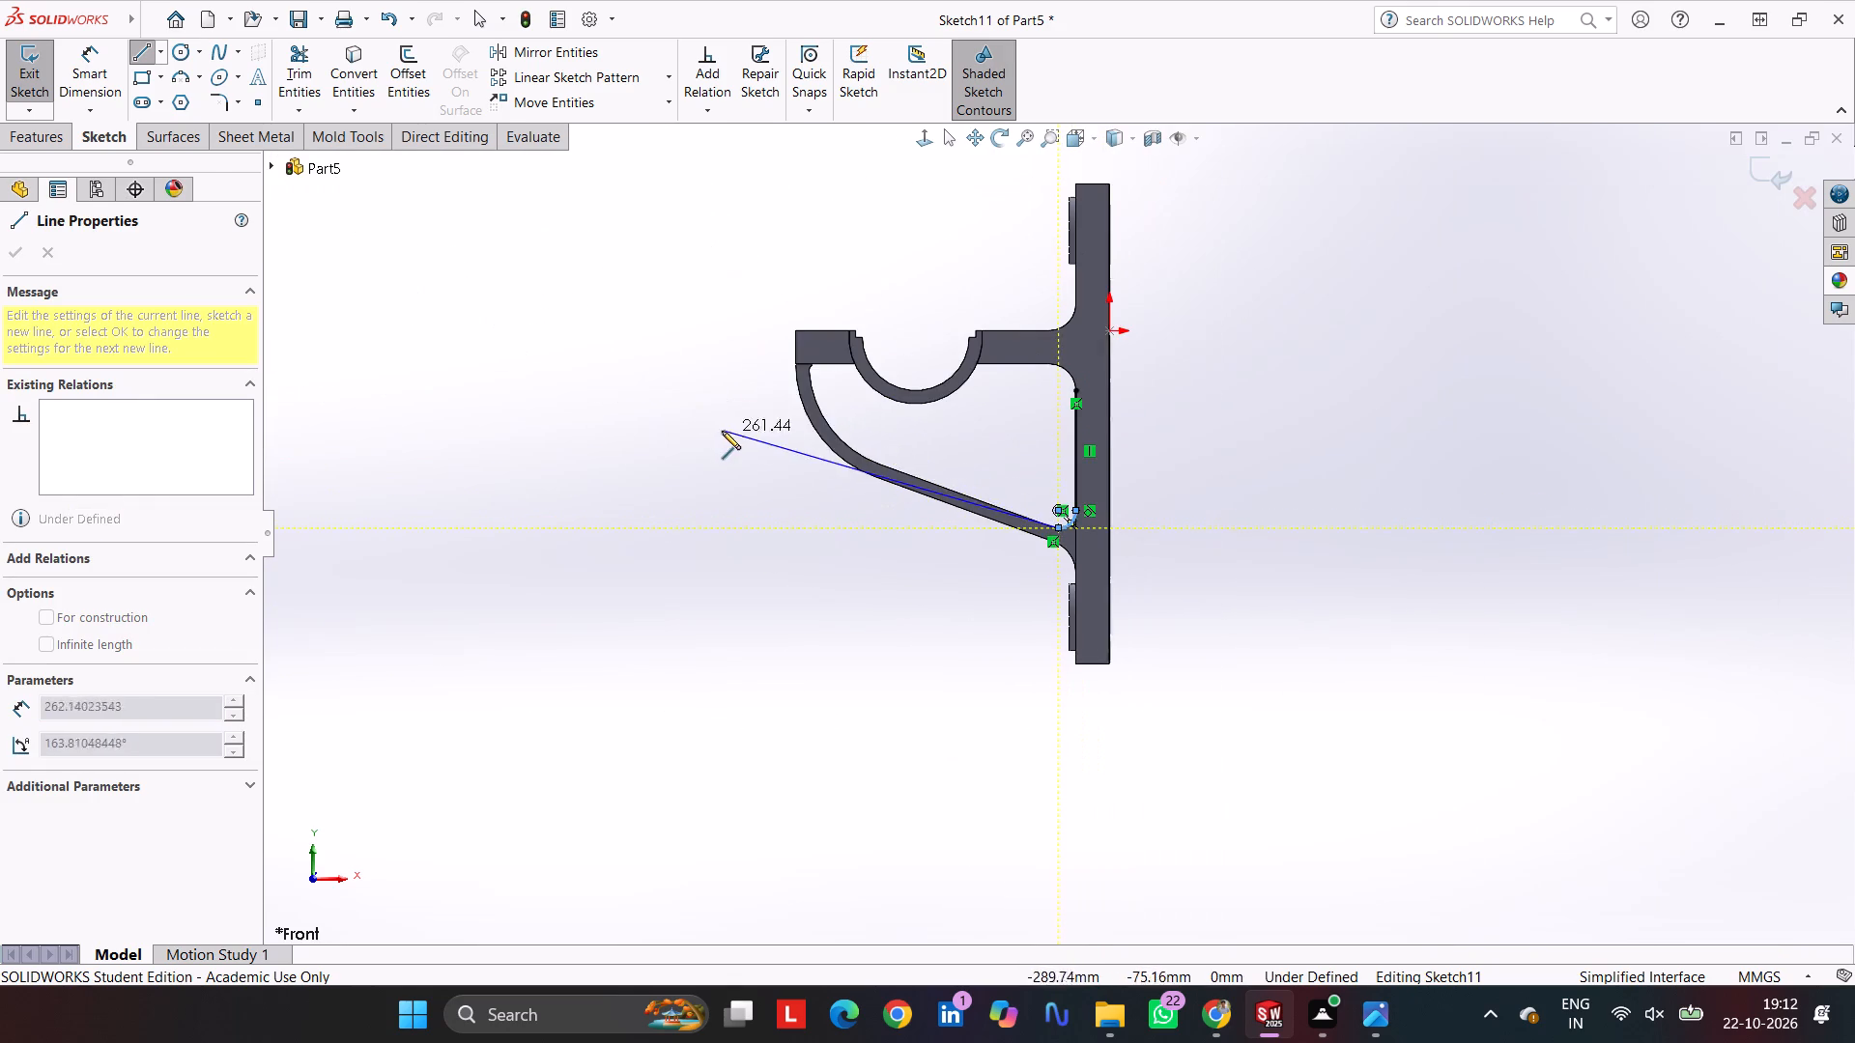
scroll(833, 446, "down", 6)
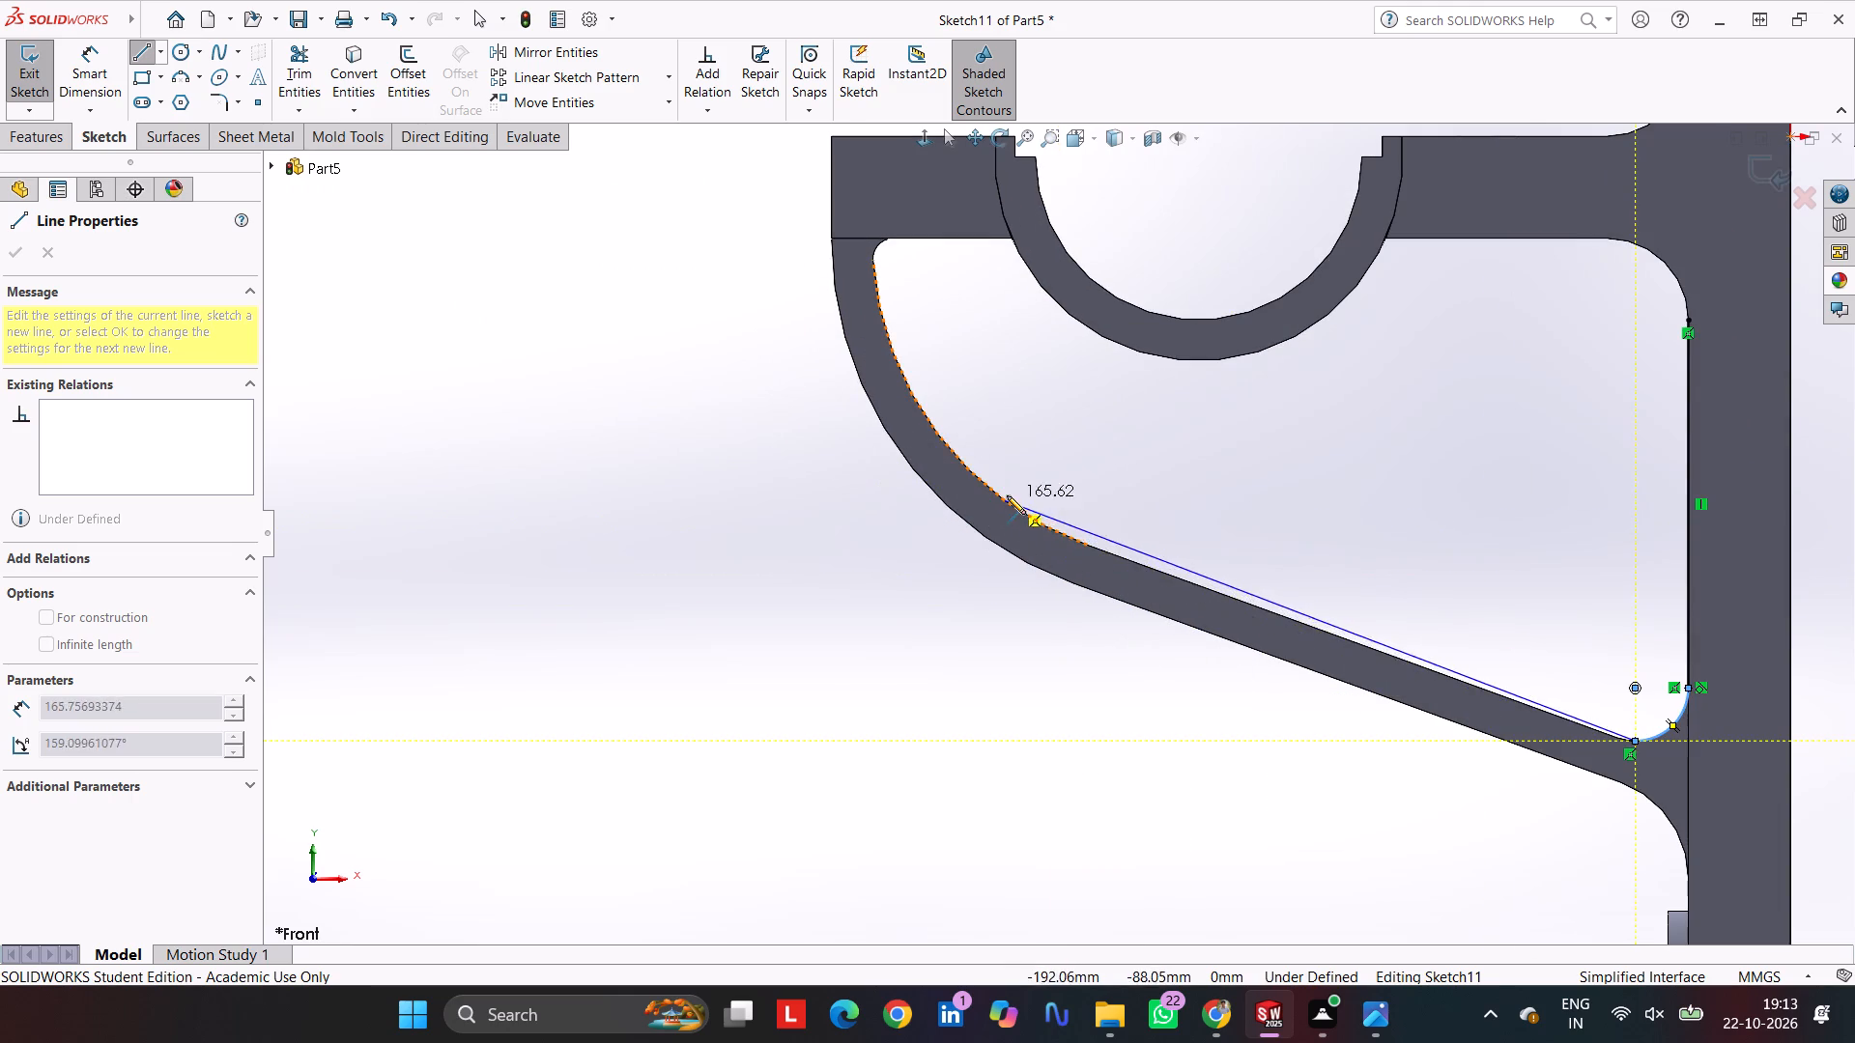
left_click(1087, 546)
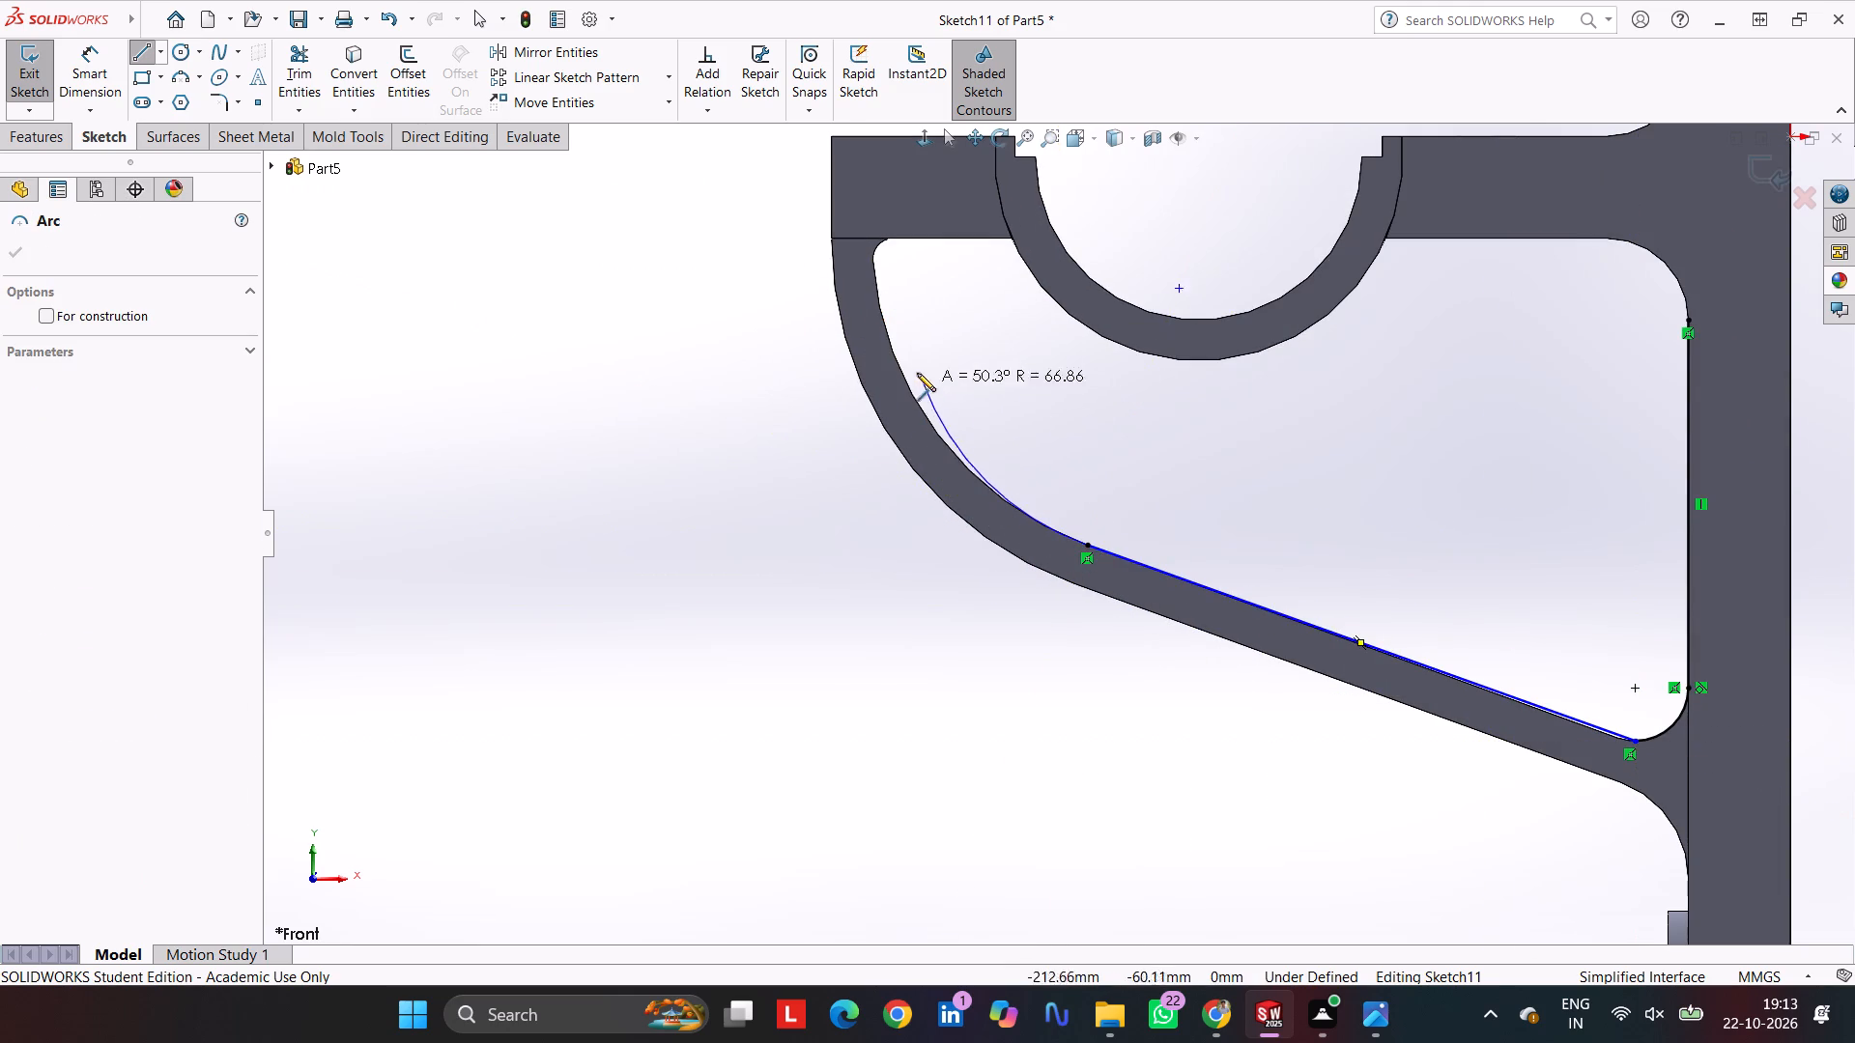
left_click(871, 260)
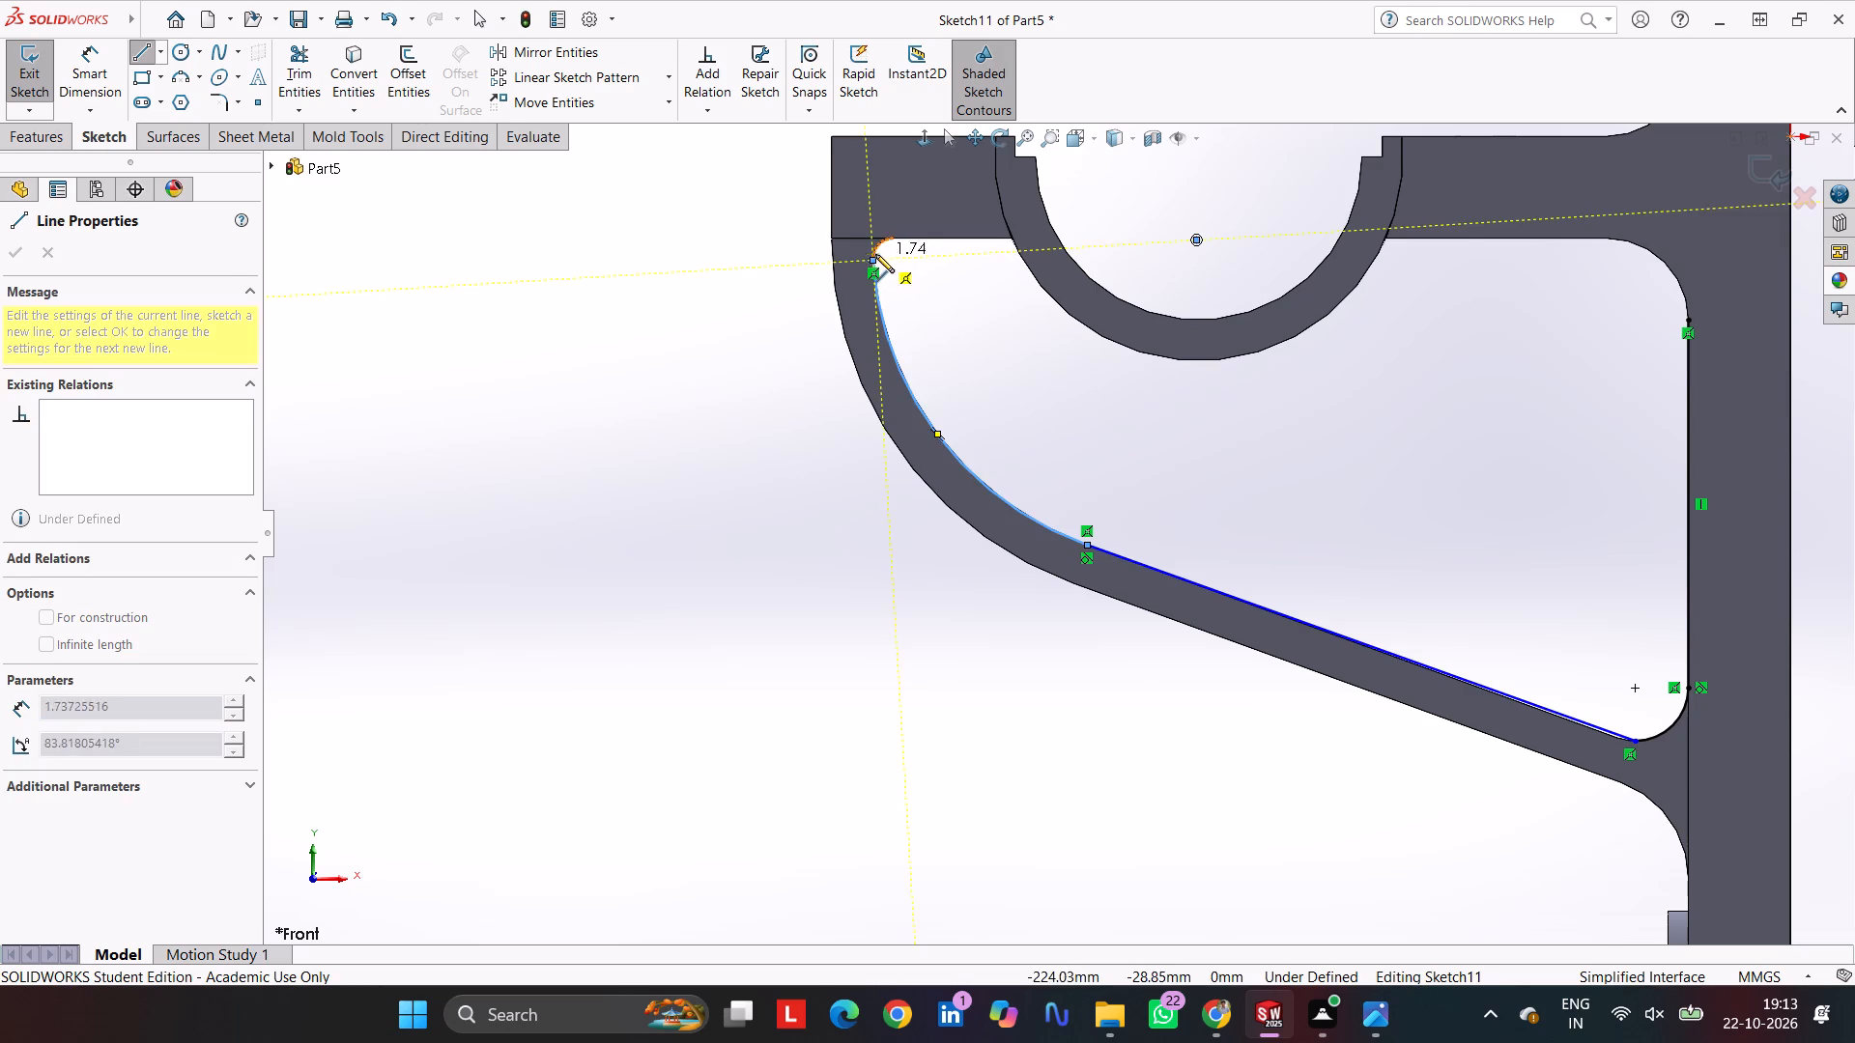
Continue with a small tangent arc in the rib's upper corner and a horizontal line about 29 mm long under the arm to the semicircular boss.
scroll(875, 254, "down", 3)
scroll(942, 337, "down", 6)
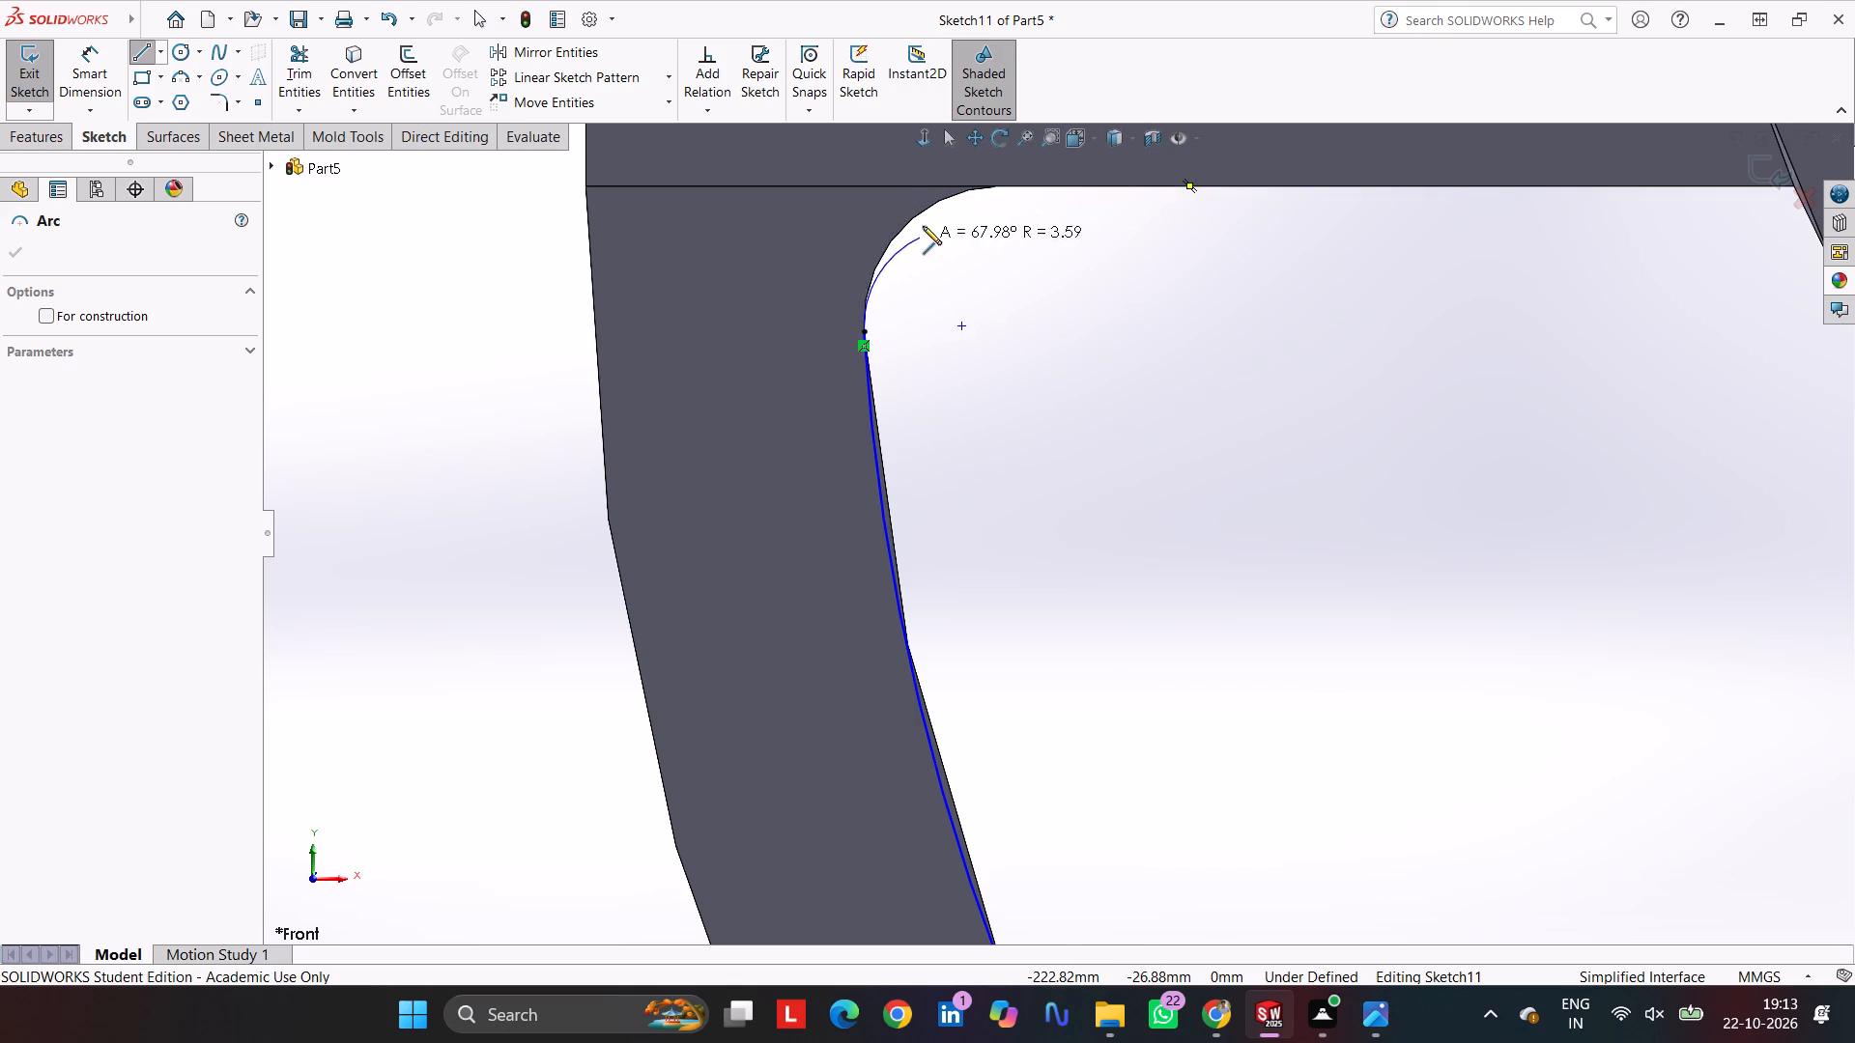
left_click(998, 187)
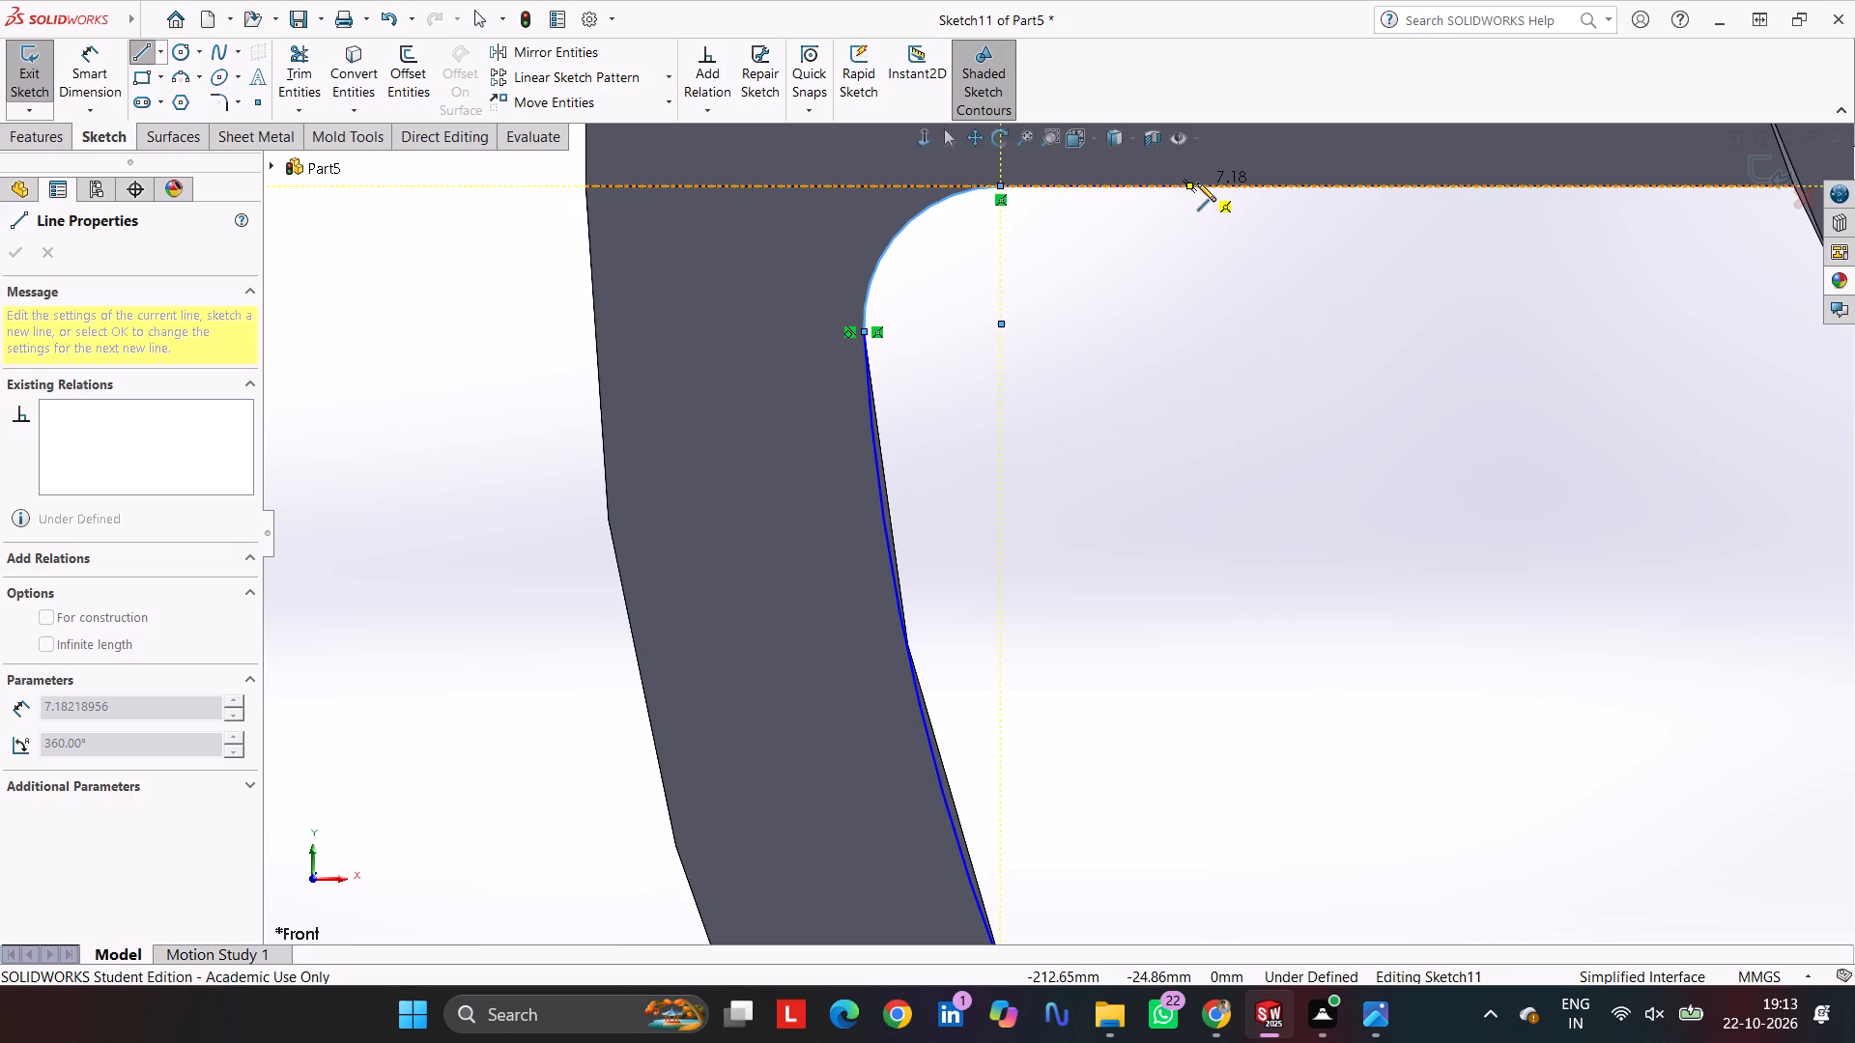
scroll(1711, 196, "up", 4)
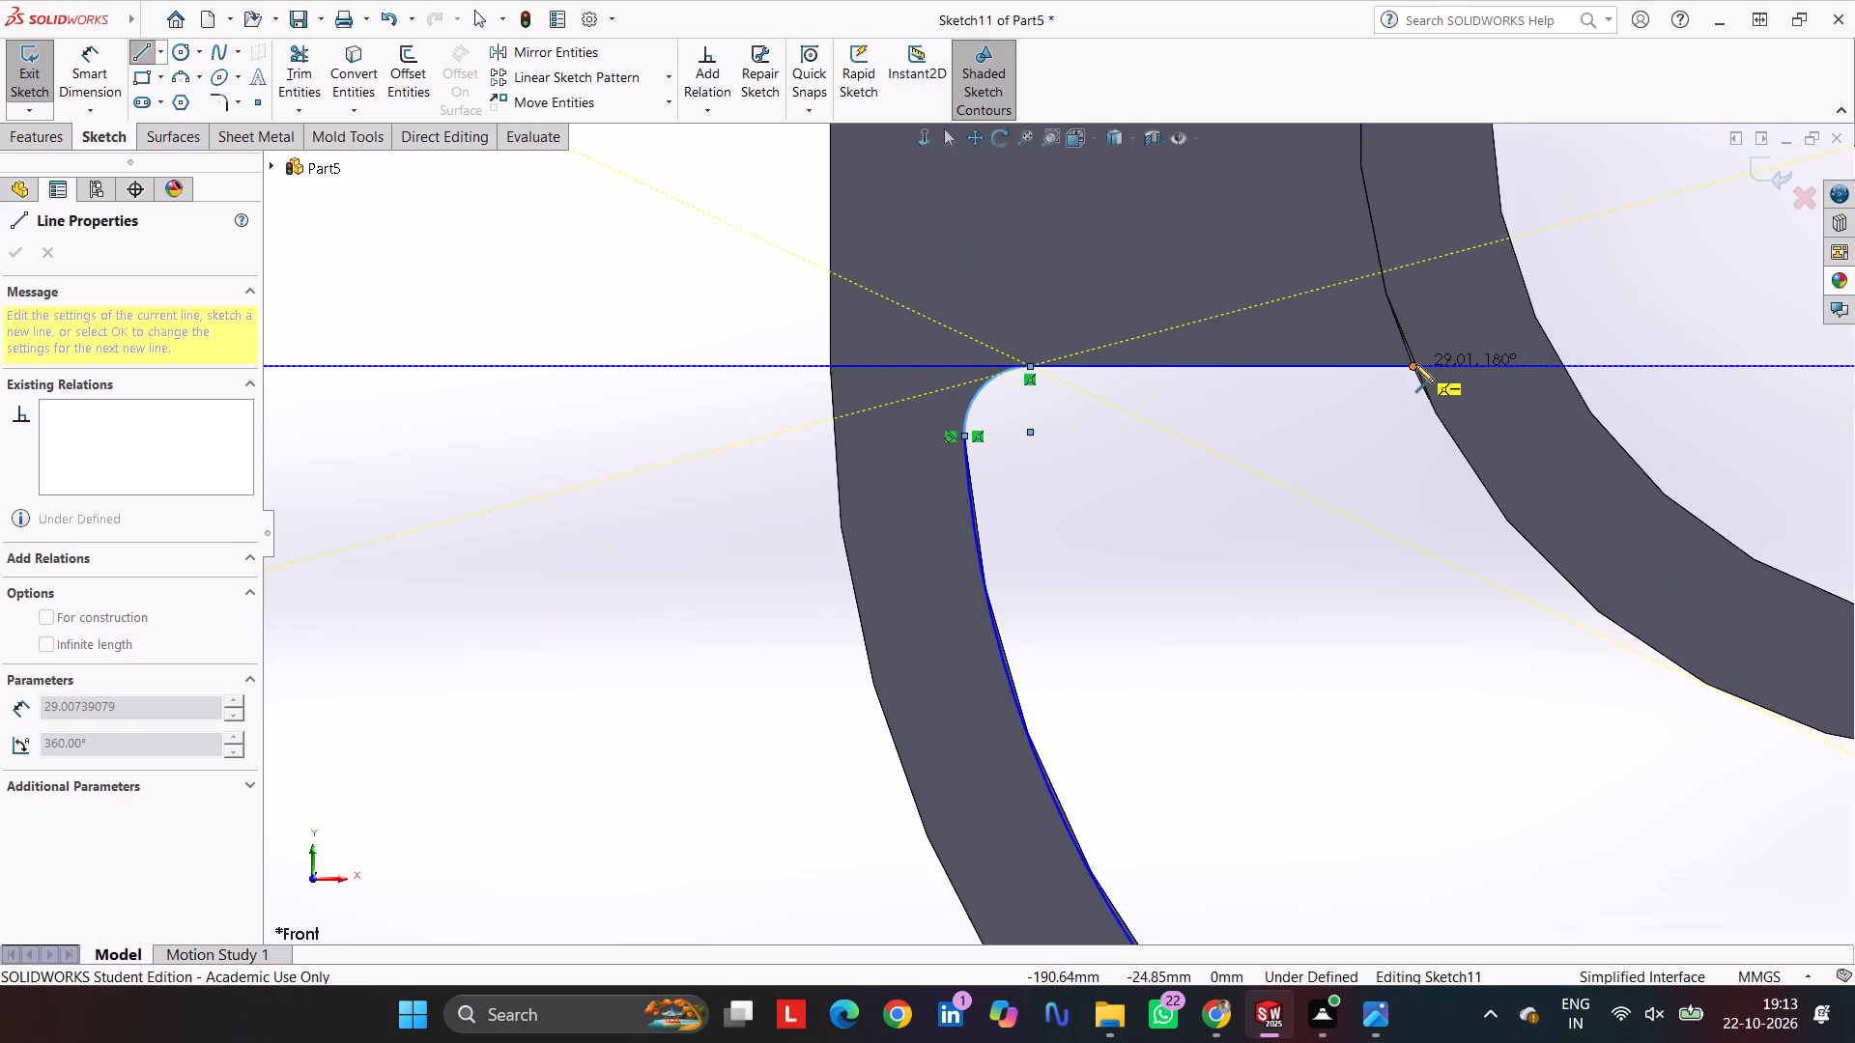
left_click(1415, 364)
scroll(1511, 550, "up", 5)
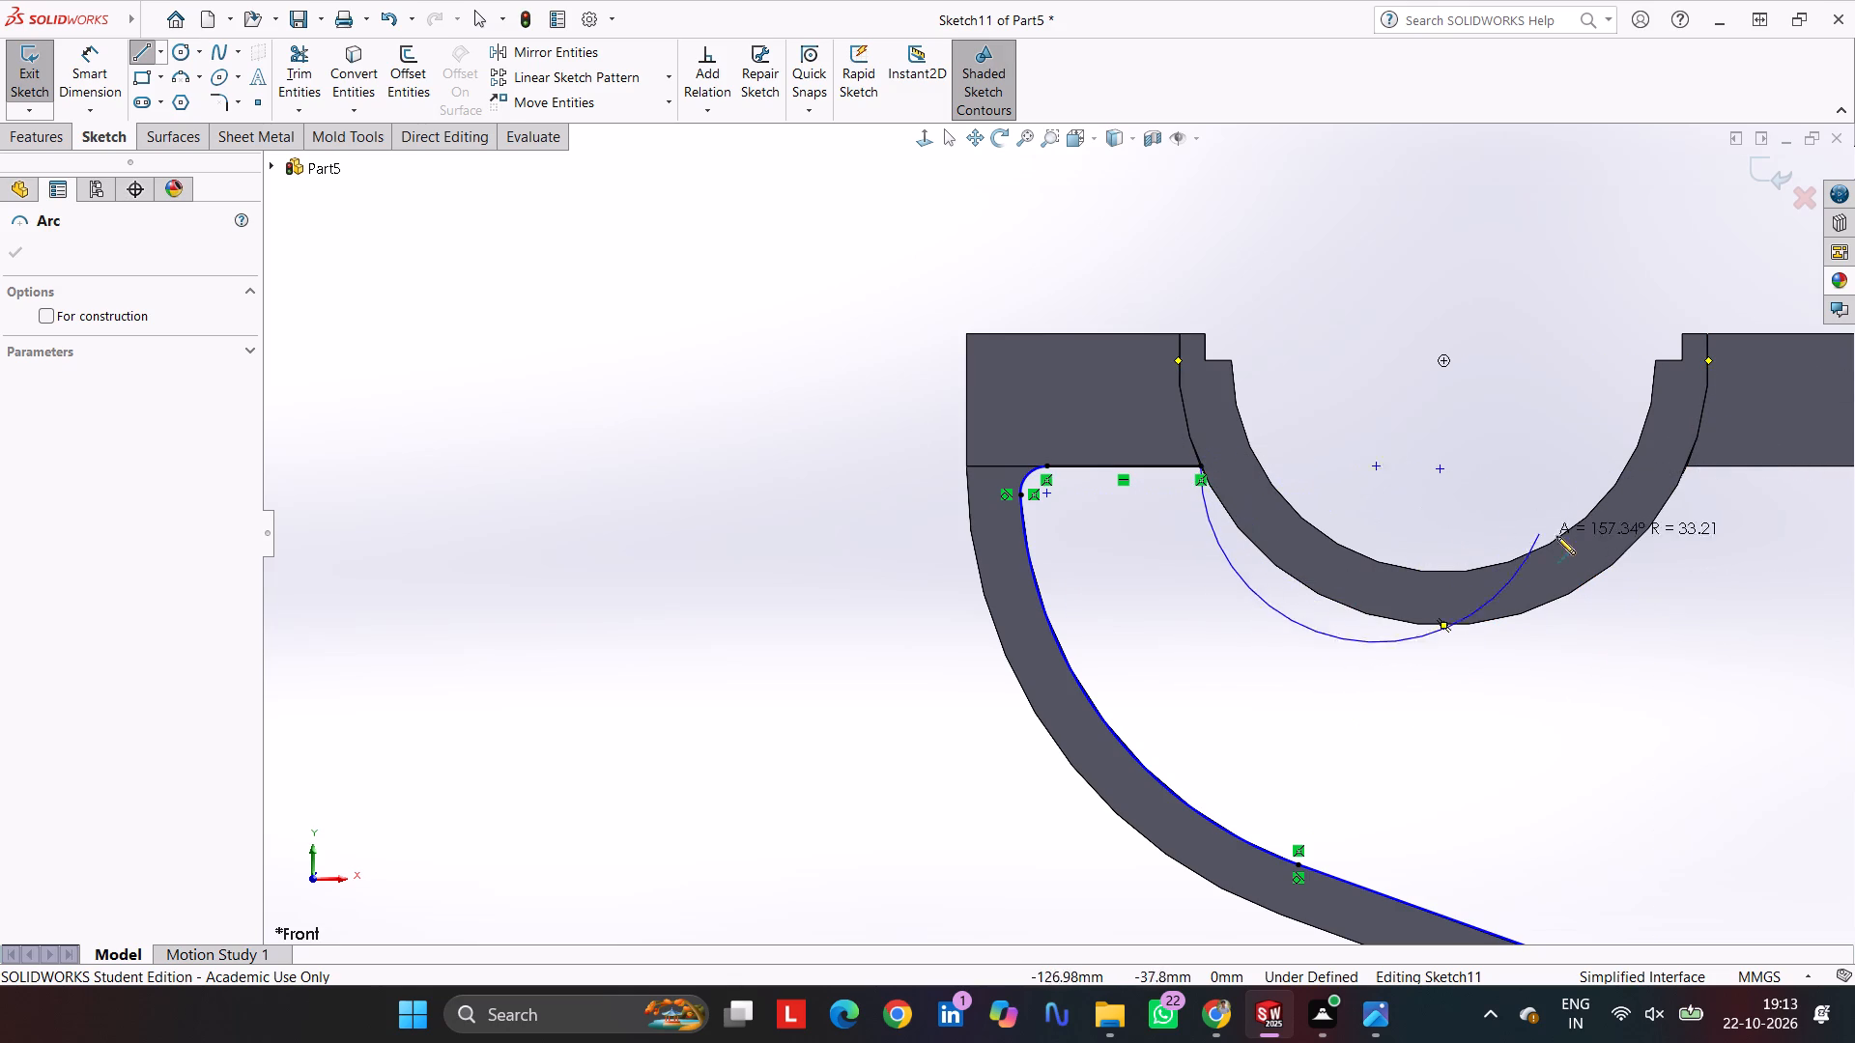
key("Escape")
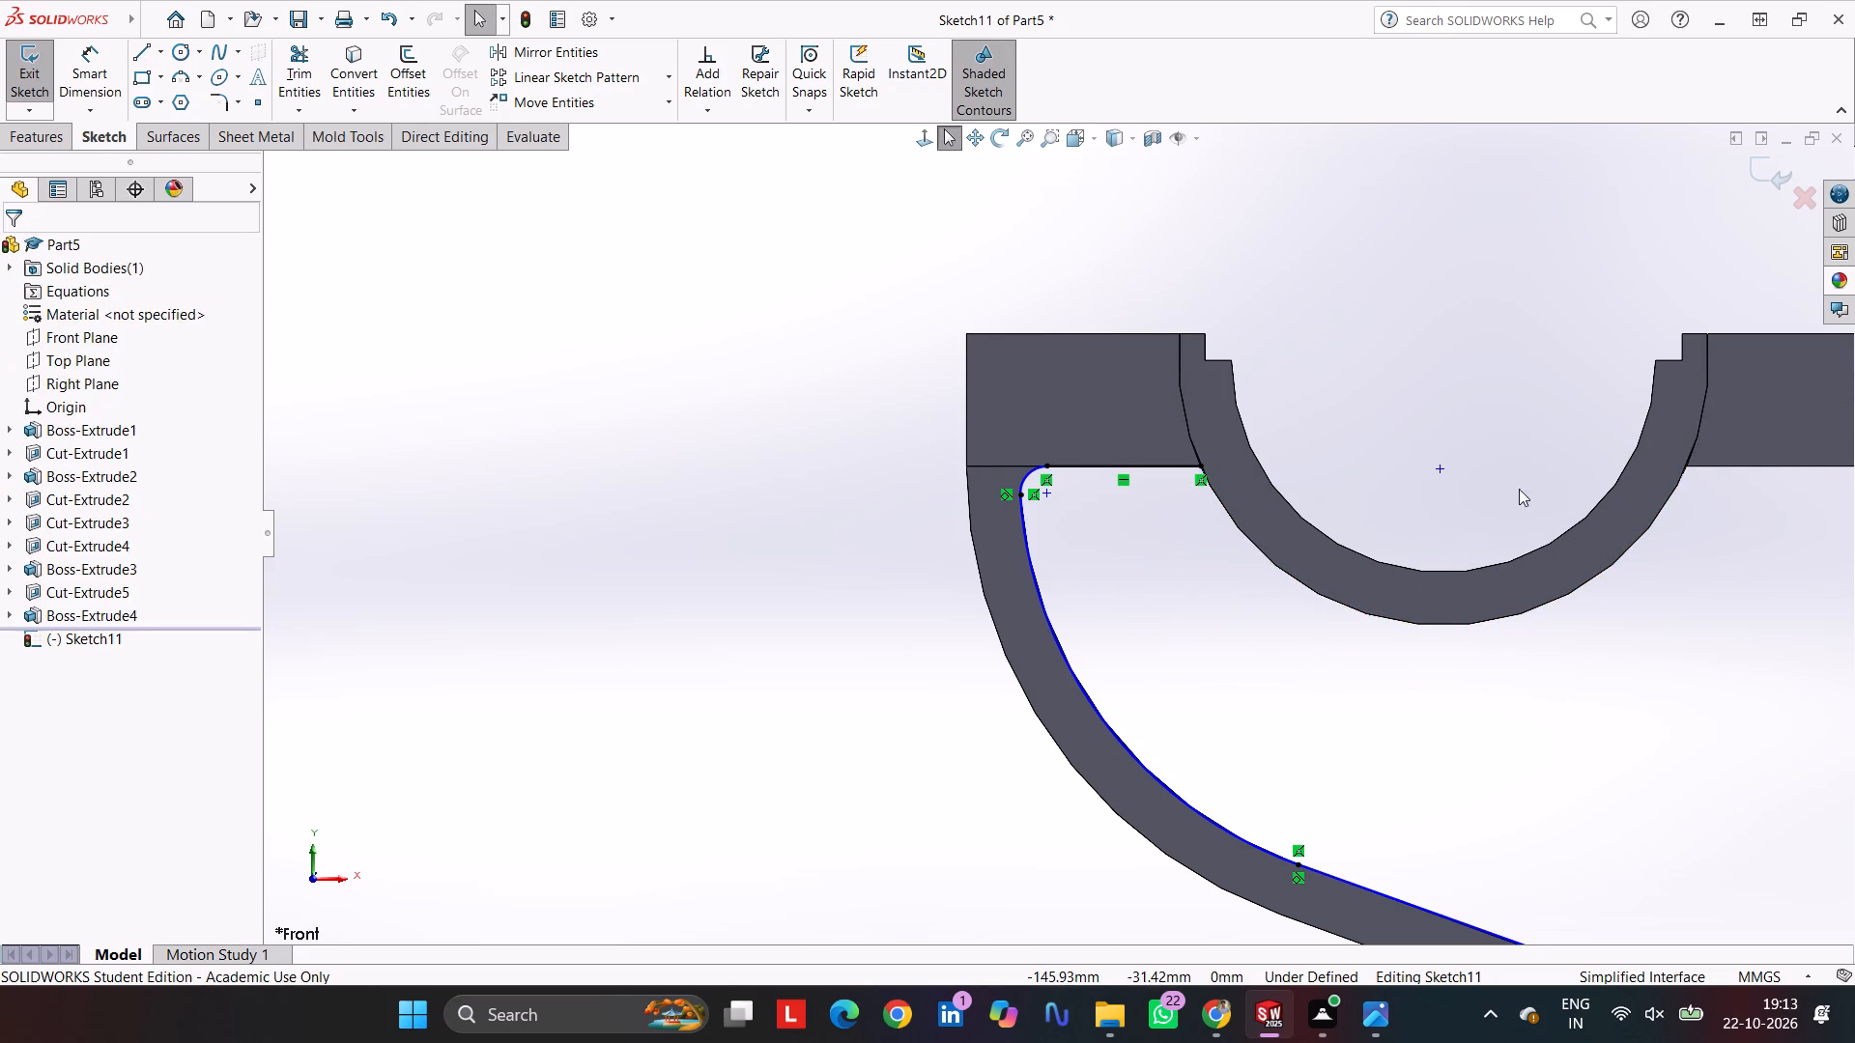
Draw a circle centred on the semicircular boss and passing through the end of the horizontal line under the arm.
scroll(1548, 485, "up", 3)
scroll(1201, 480, "down", 3)
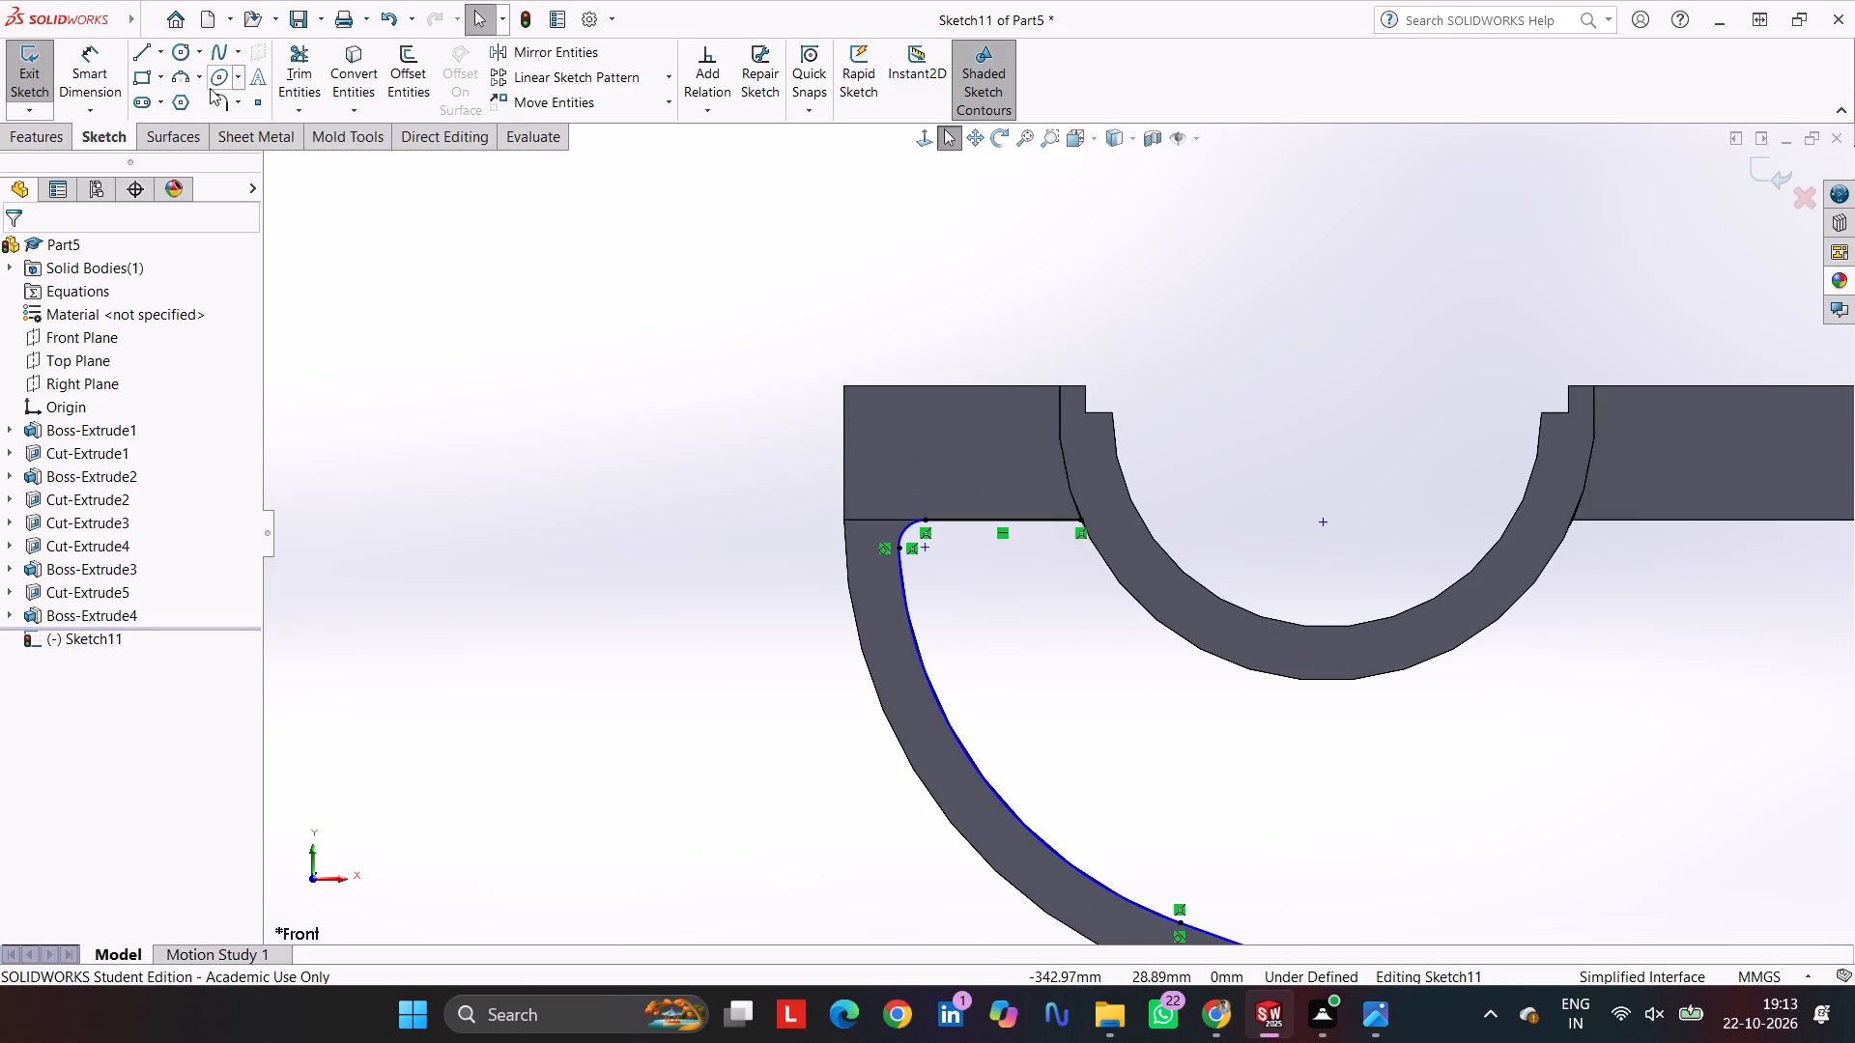
left_click(185, 54)
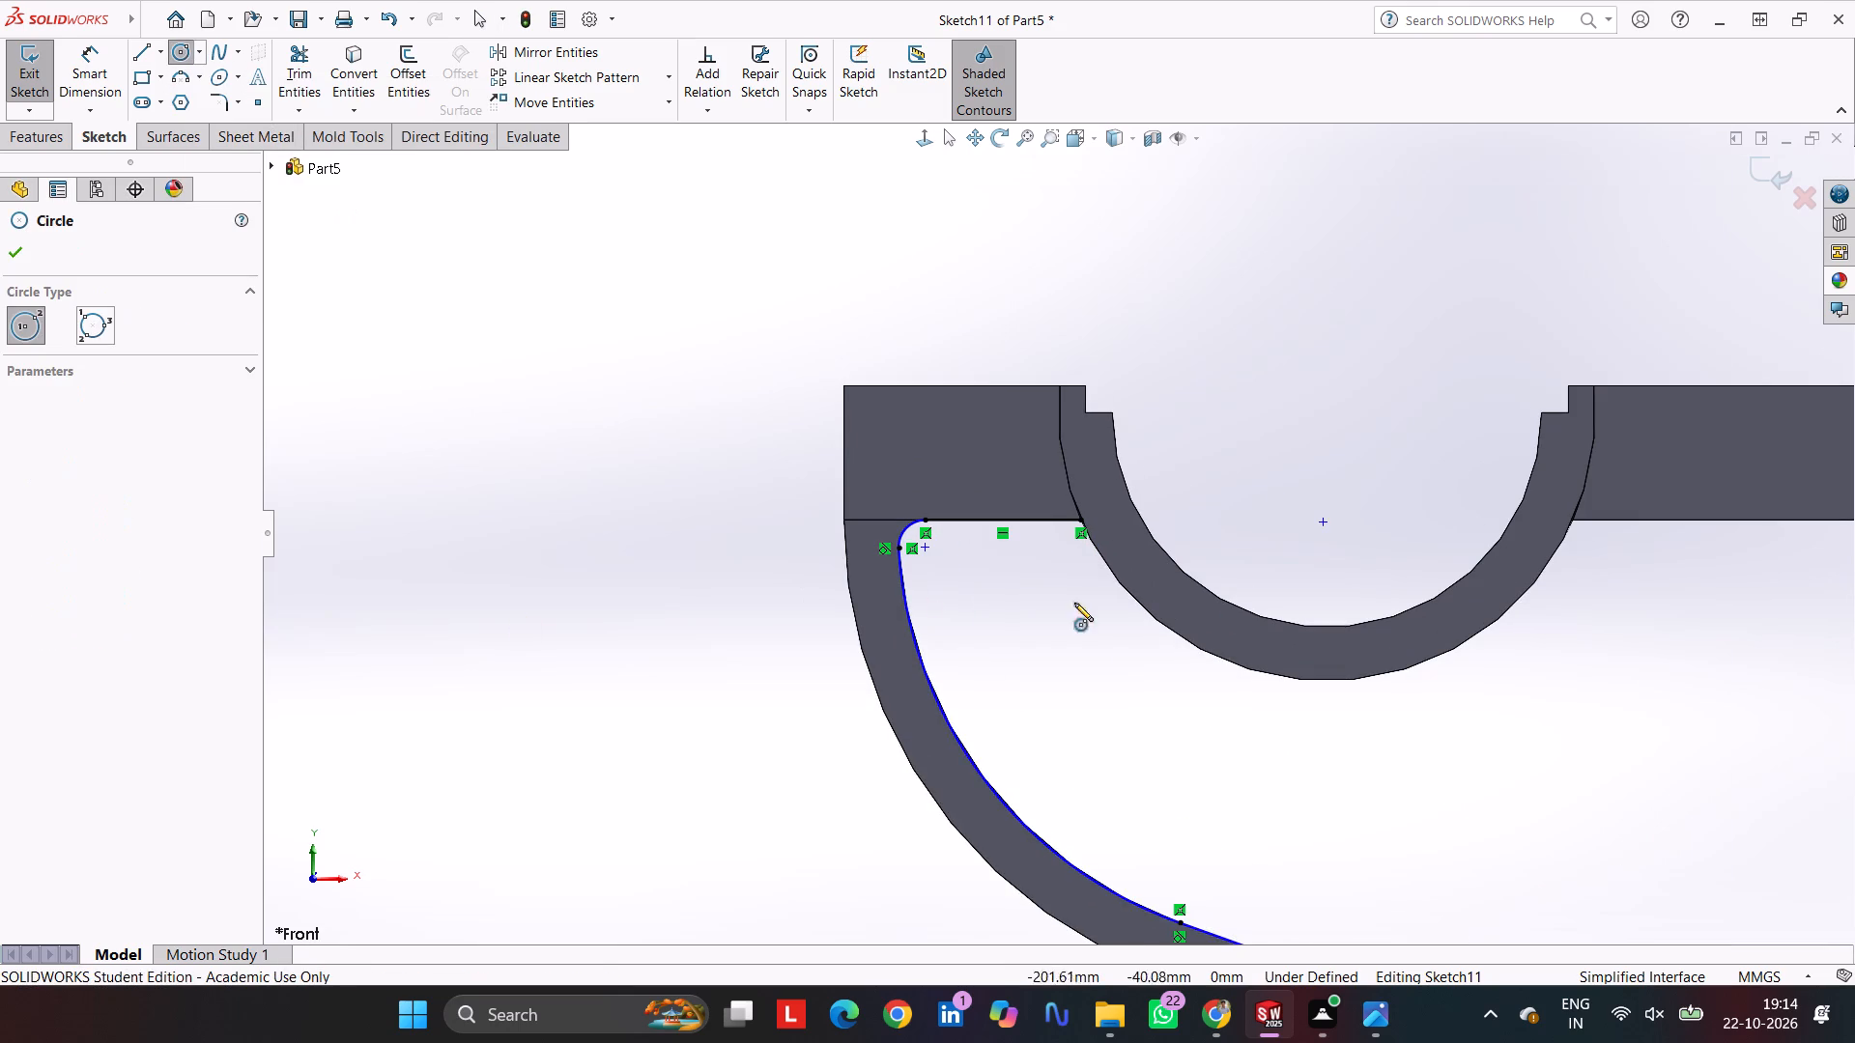
left_click(1327, 417)
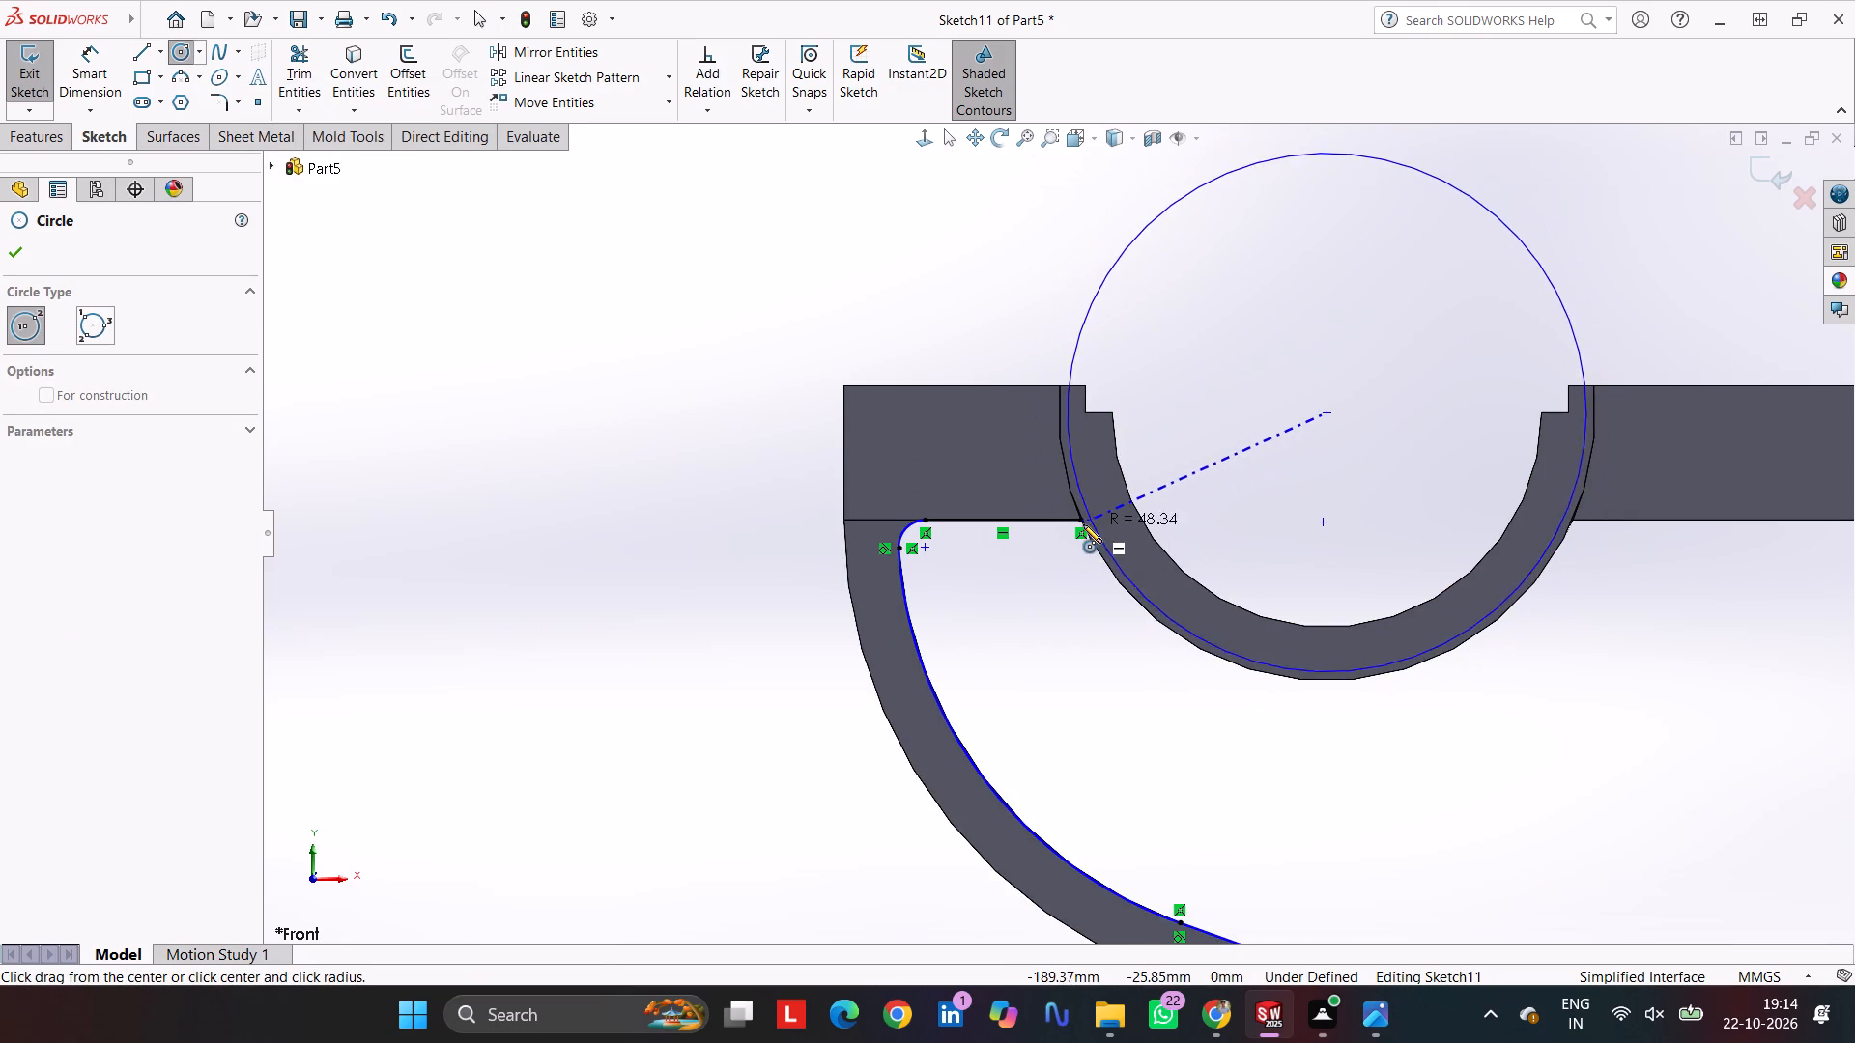
left_click(1083, 521)
key("Escape")
key("Escape")
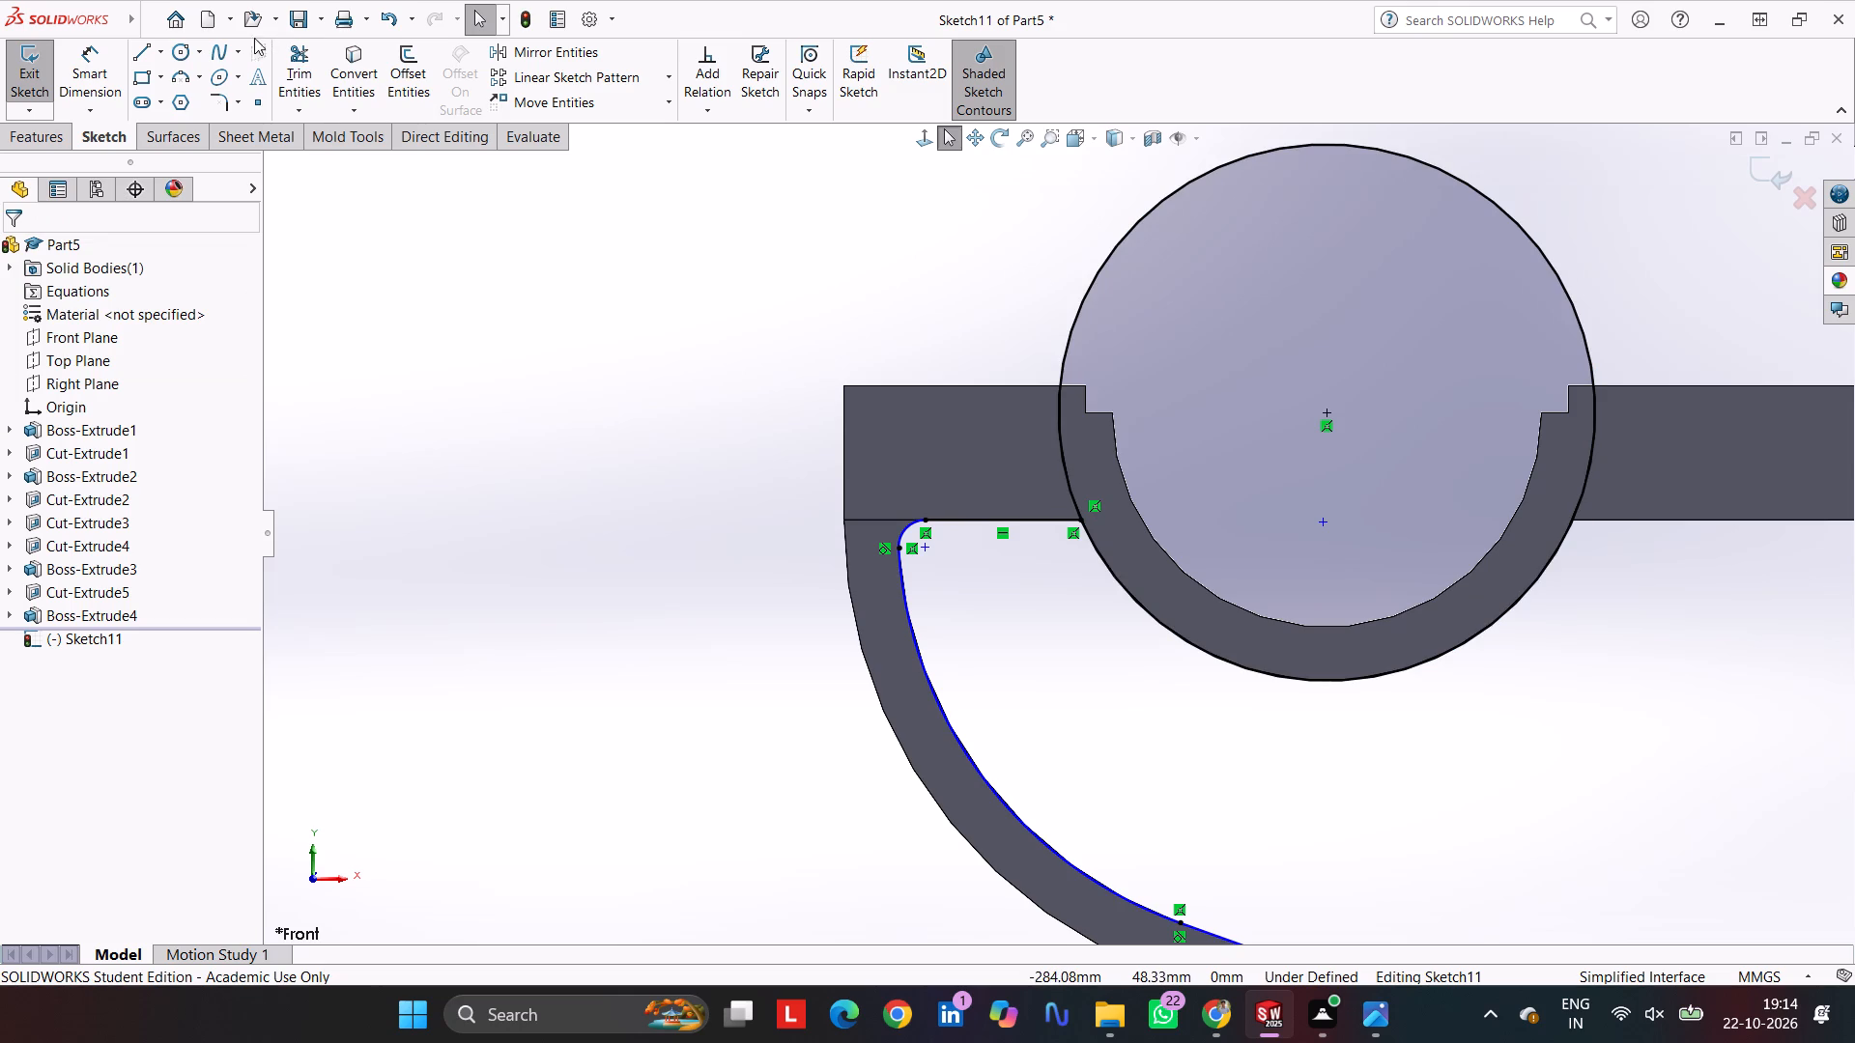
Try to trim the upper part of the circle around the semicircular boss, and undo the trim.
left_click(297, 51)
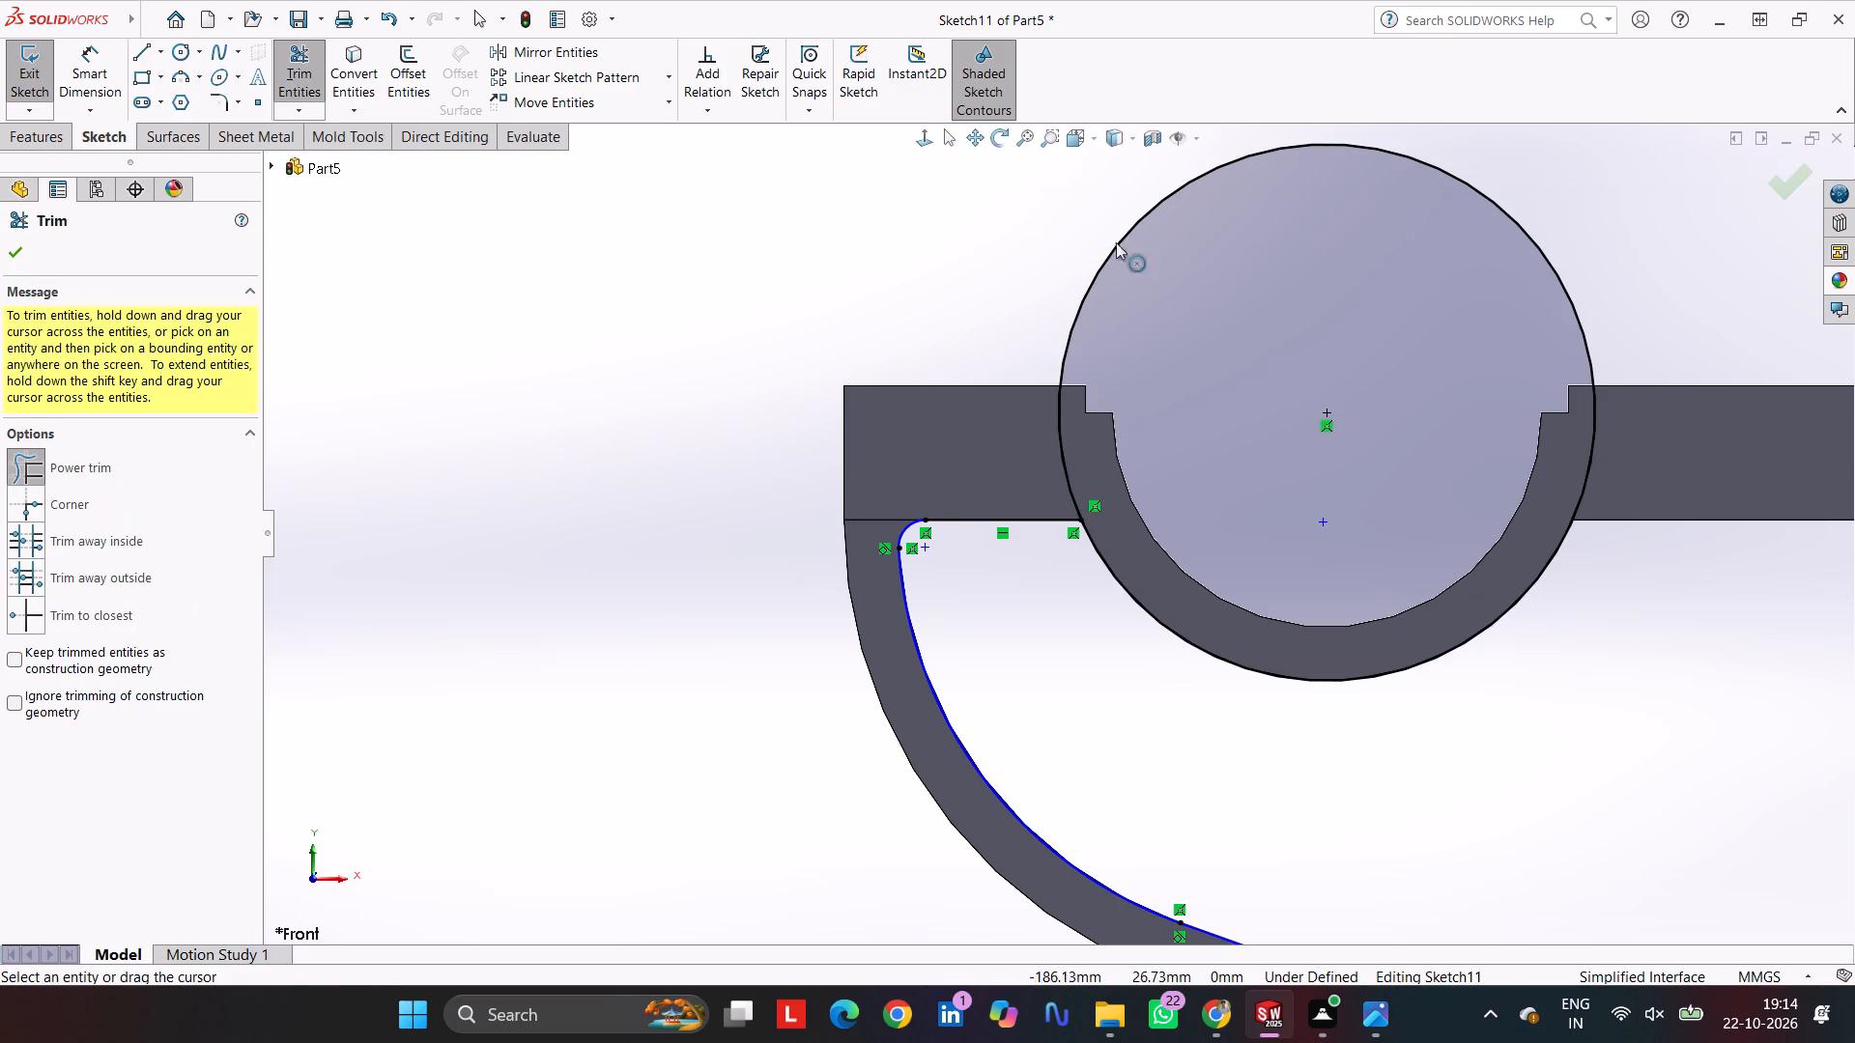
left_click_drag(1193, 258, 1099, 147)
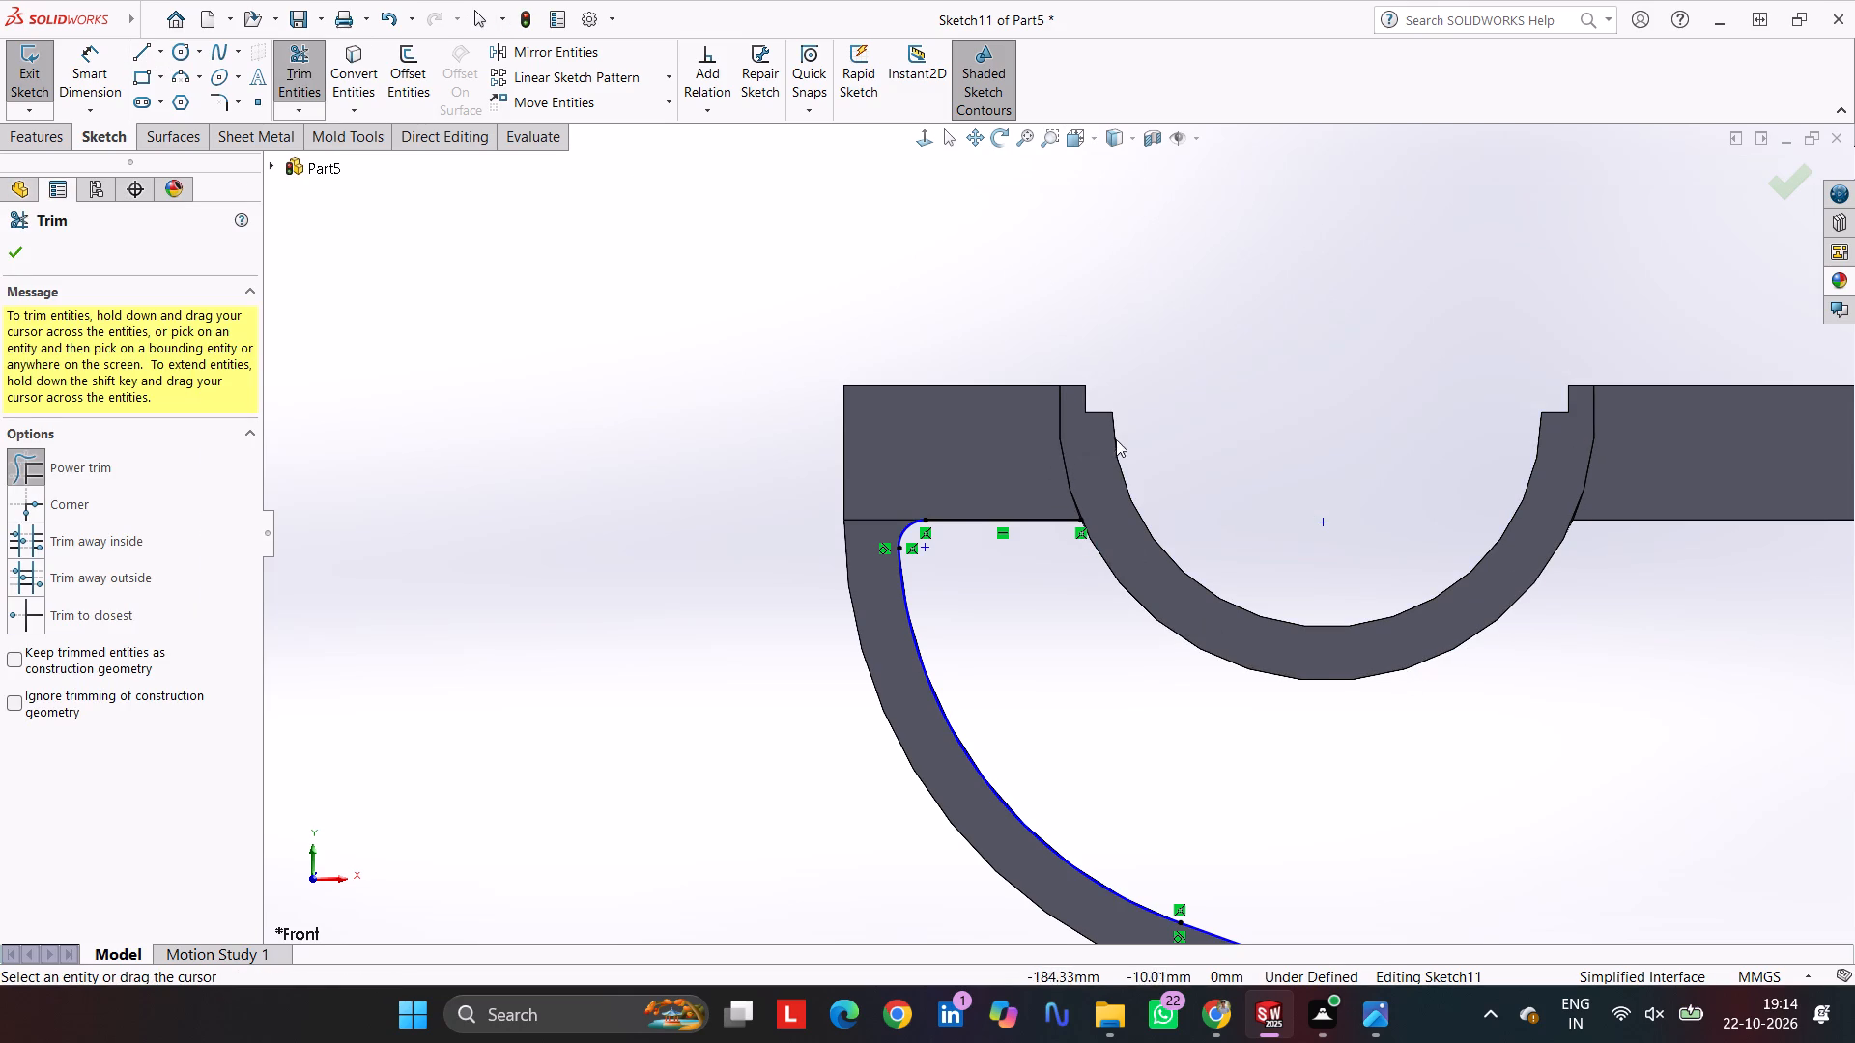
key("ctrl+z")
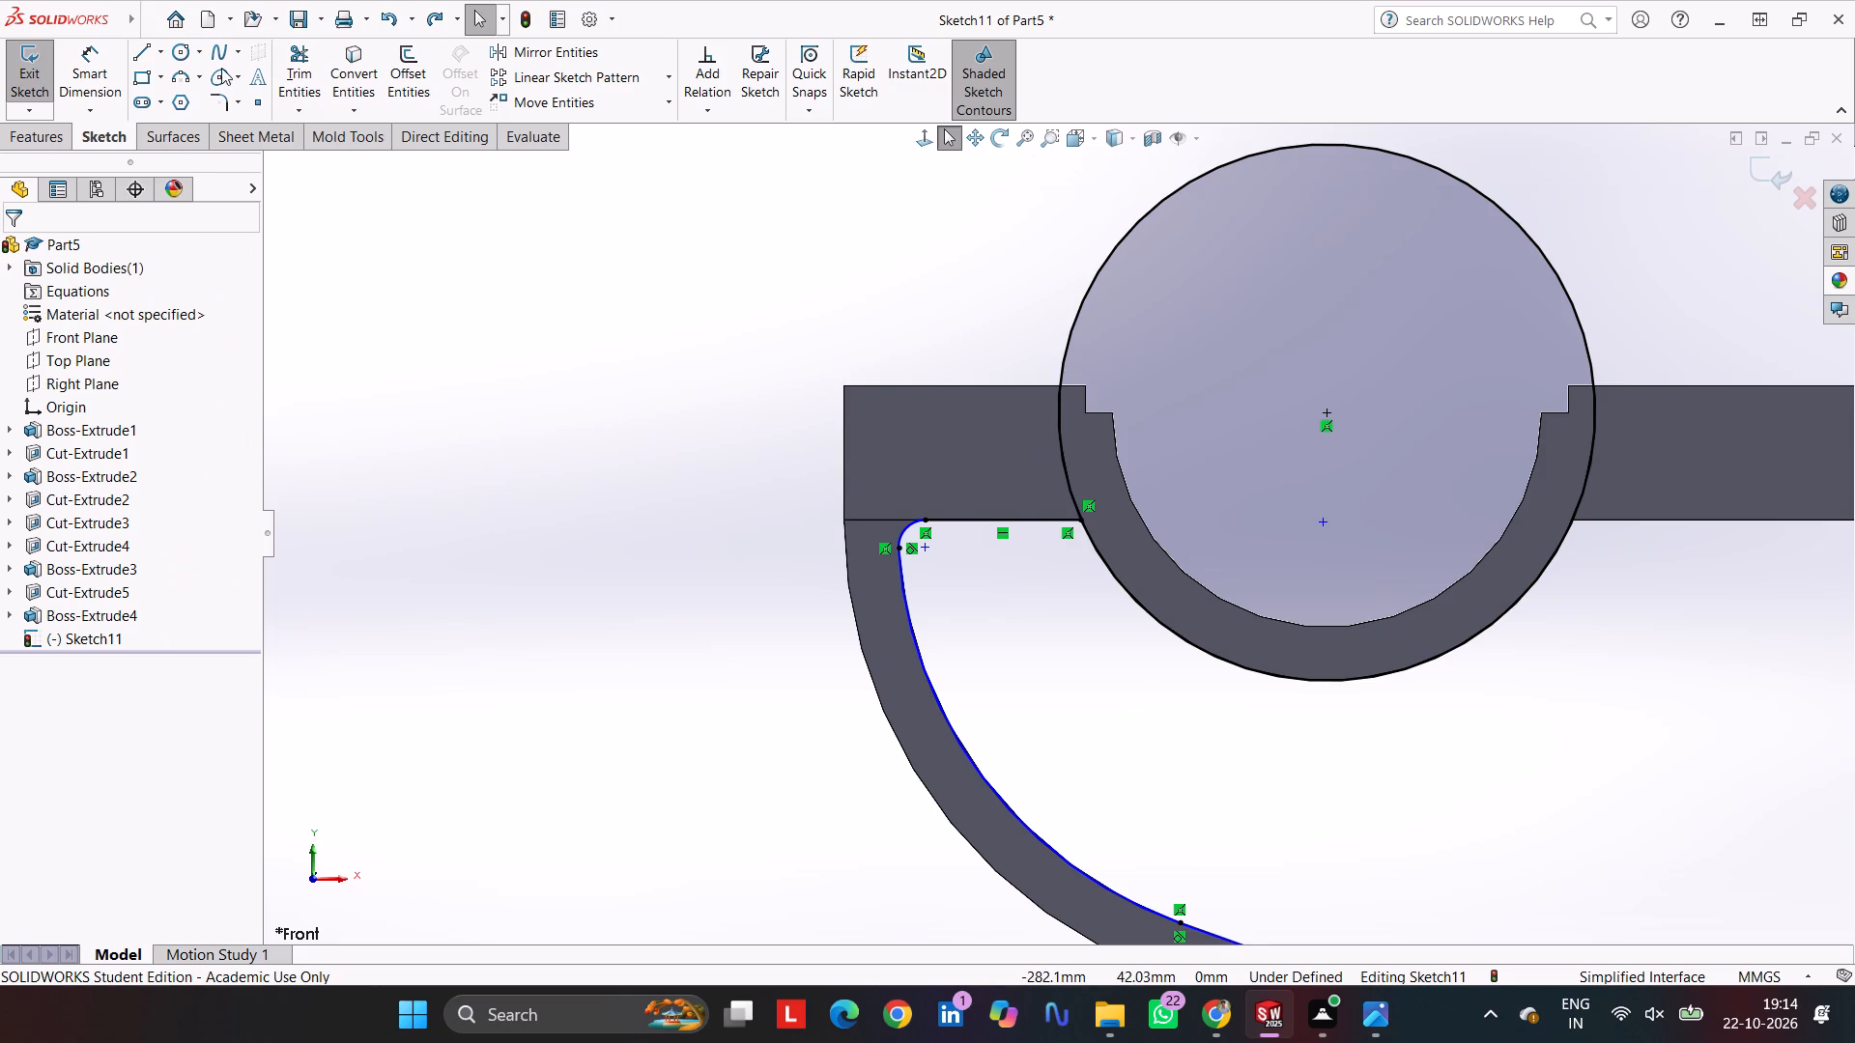
Draw a tangent 90° R20 arc from the plate's vertical line to the arm's underside and a horizontal line about 54 mm long to the circle.
left_click(140, 55)
scroll(1511, 638, "up", 4)
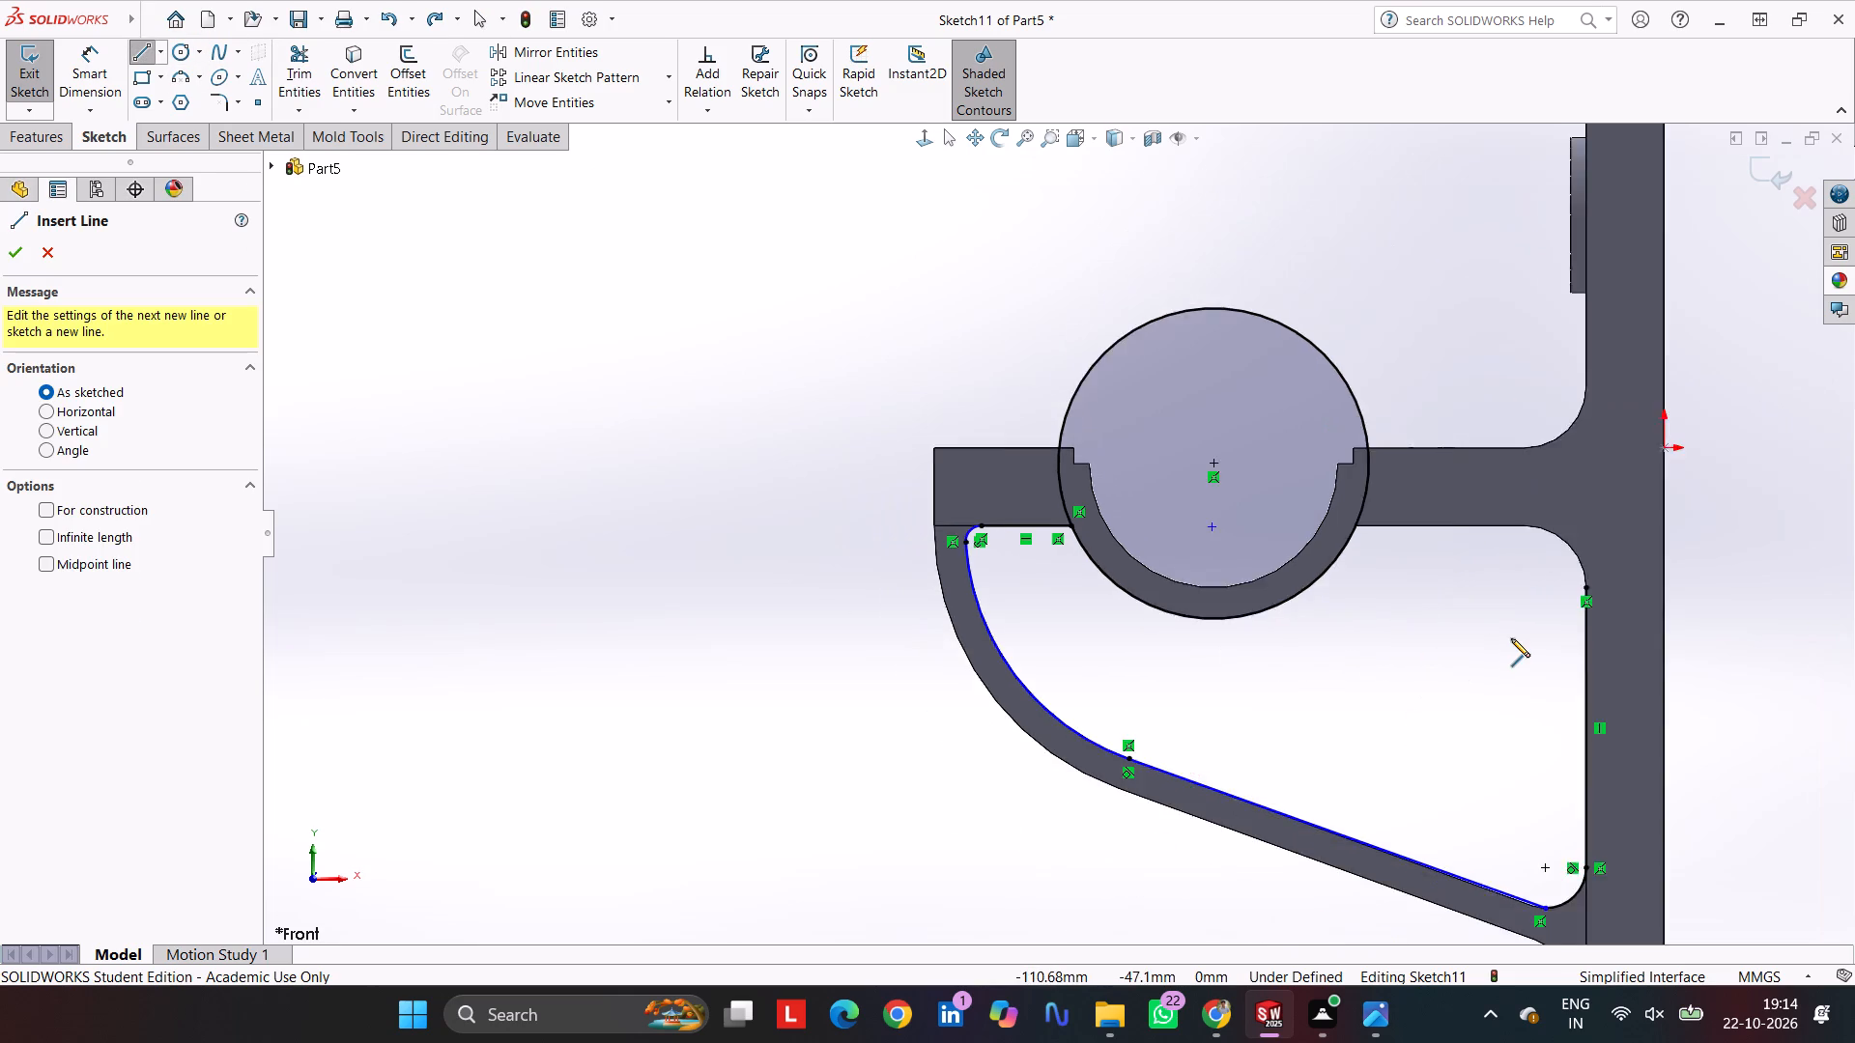
scroll(1464, 633, "down", 5)
left_click(1394, 468)
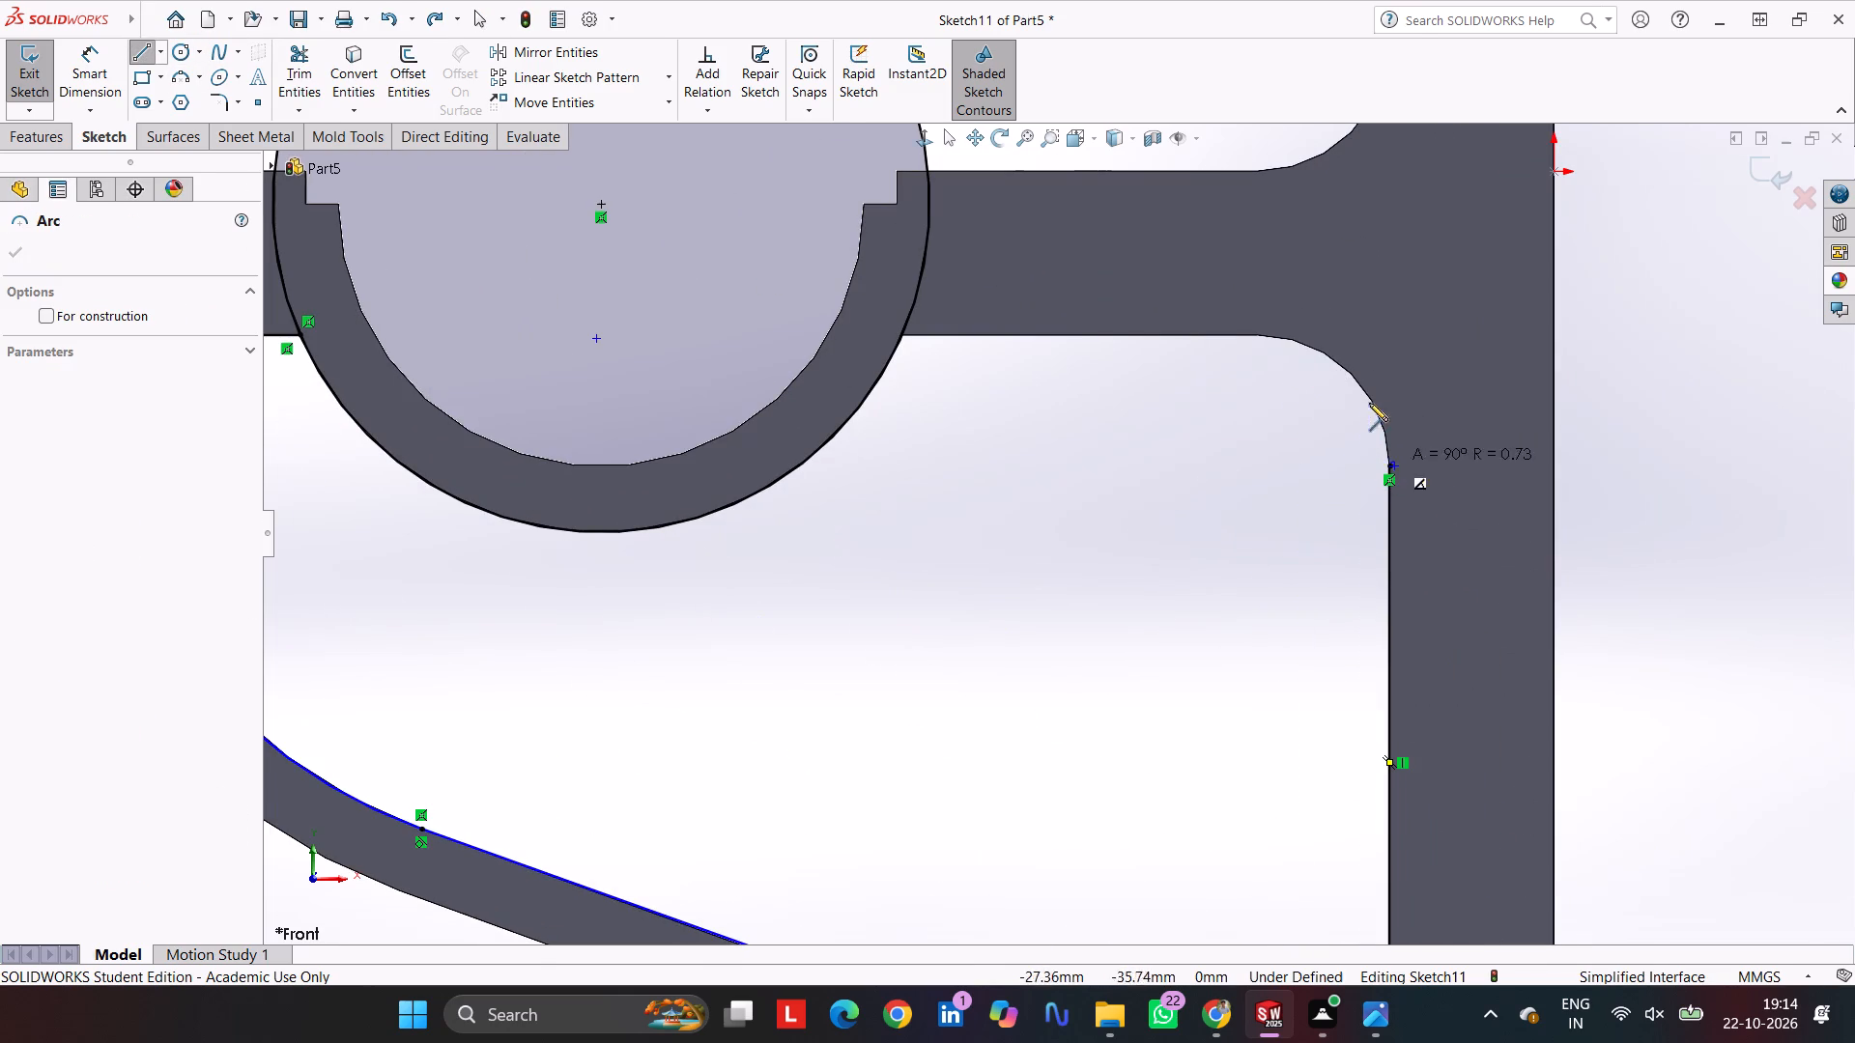
left_click(1261, 335)
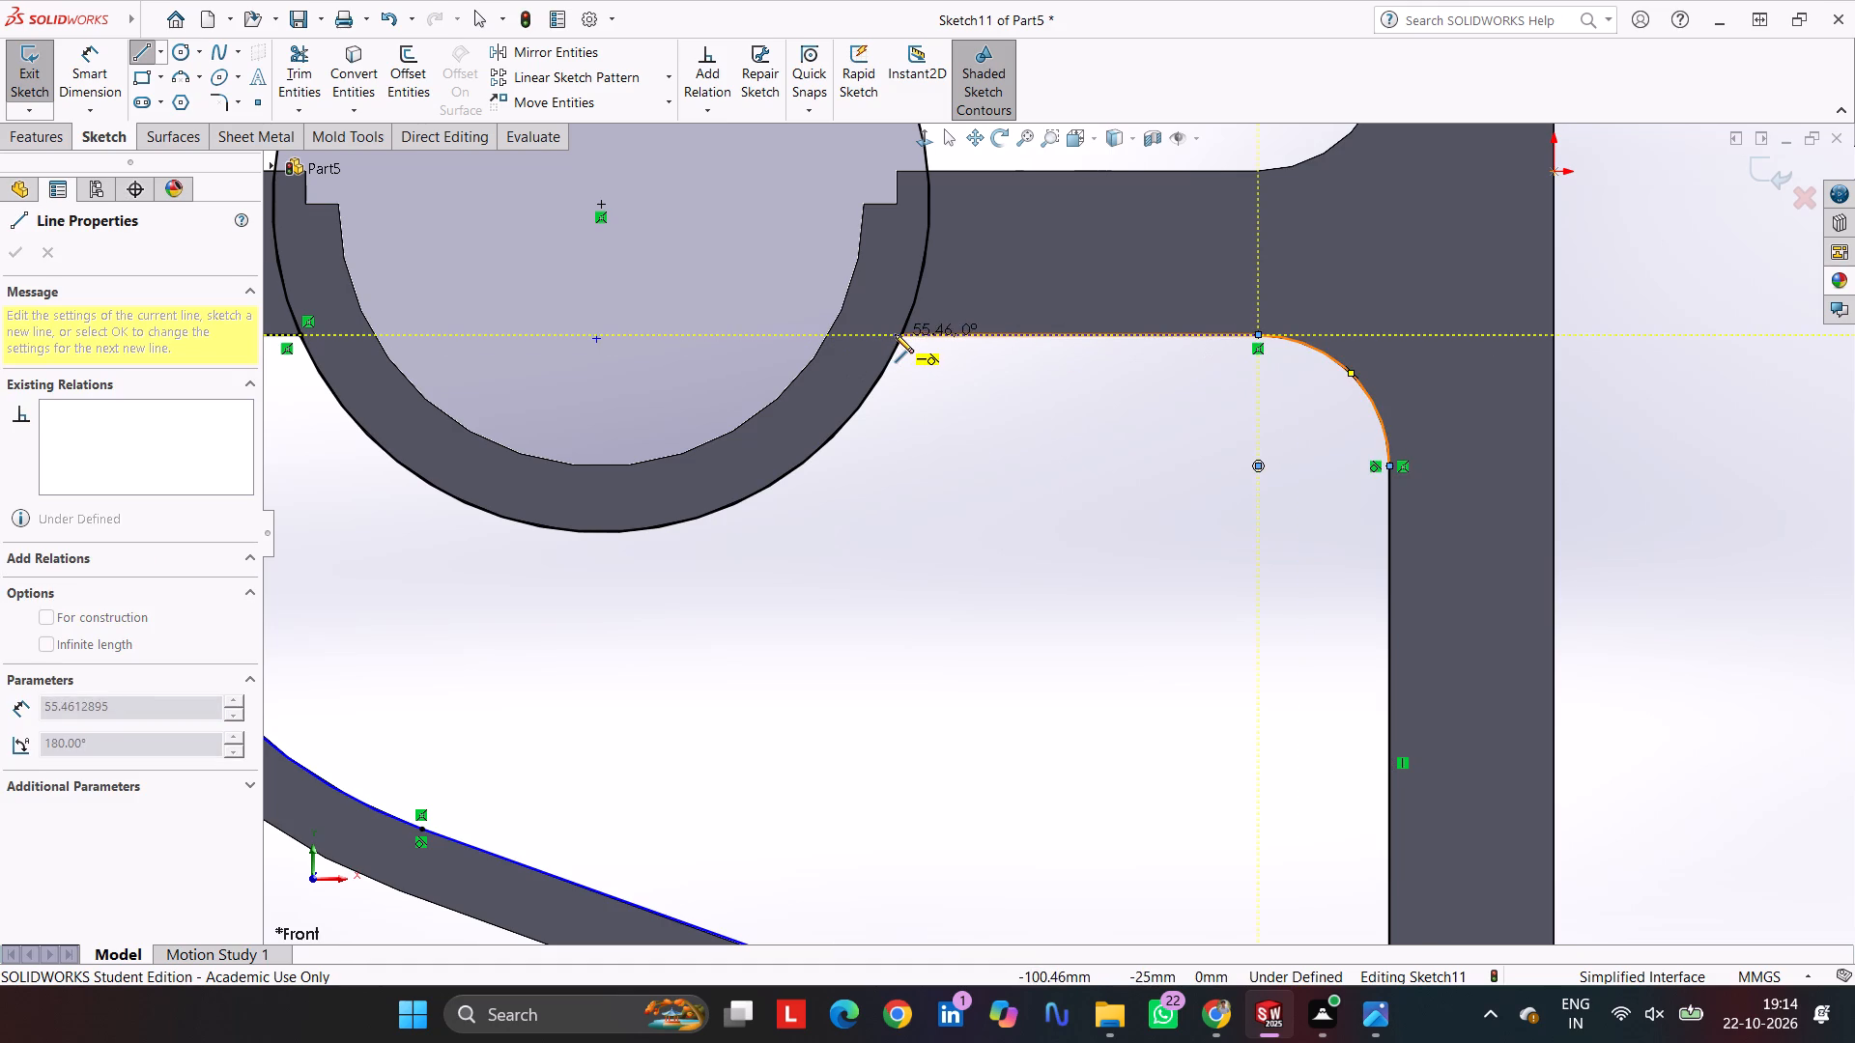
left_click(904, 335)
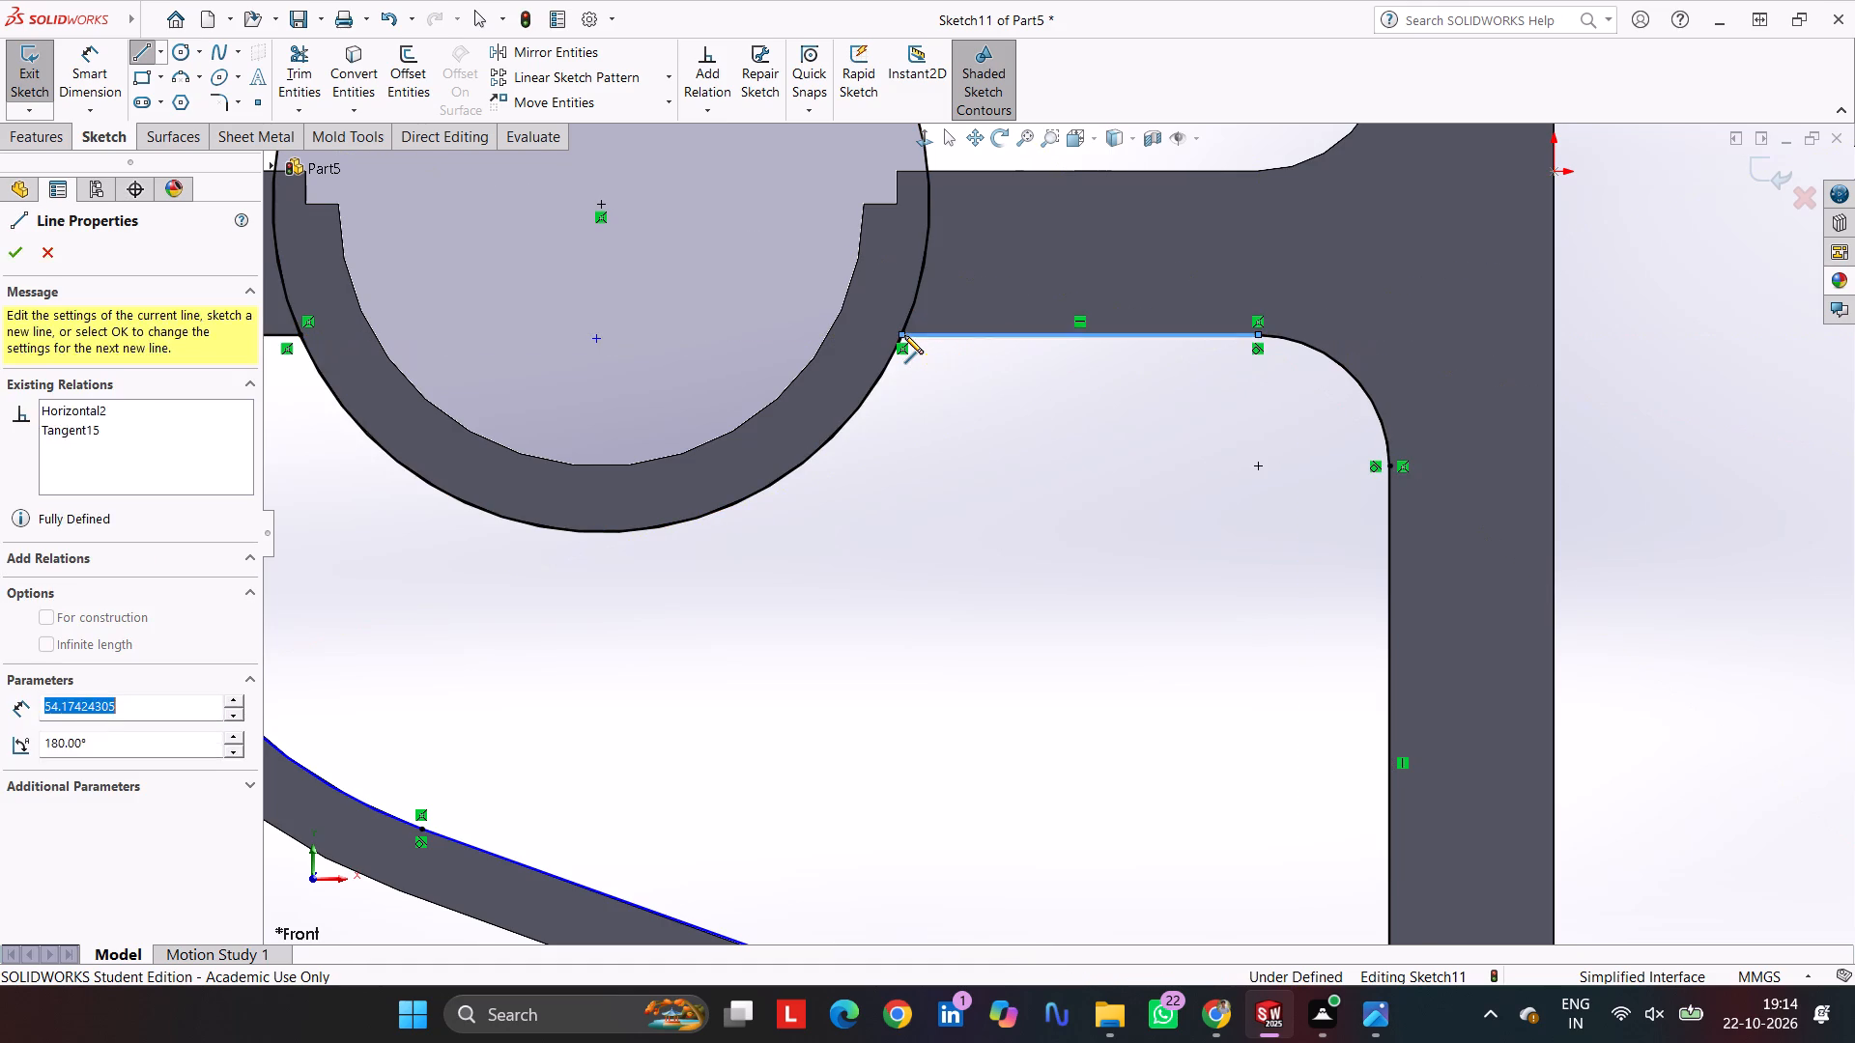
Trim away the circle's upper part, keeping only the lower arc along the semicircular boss as the profile boundary.
left_click(299, 55)
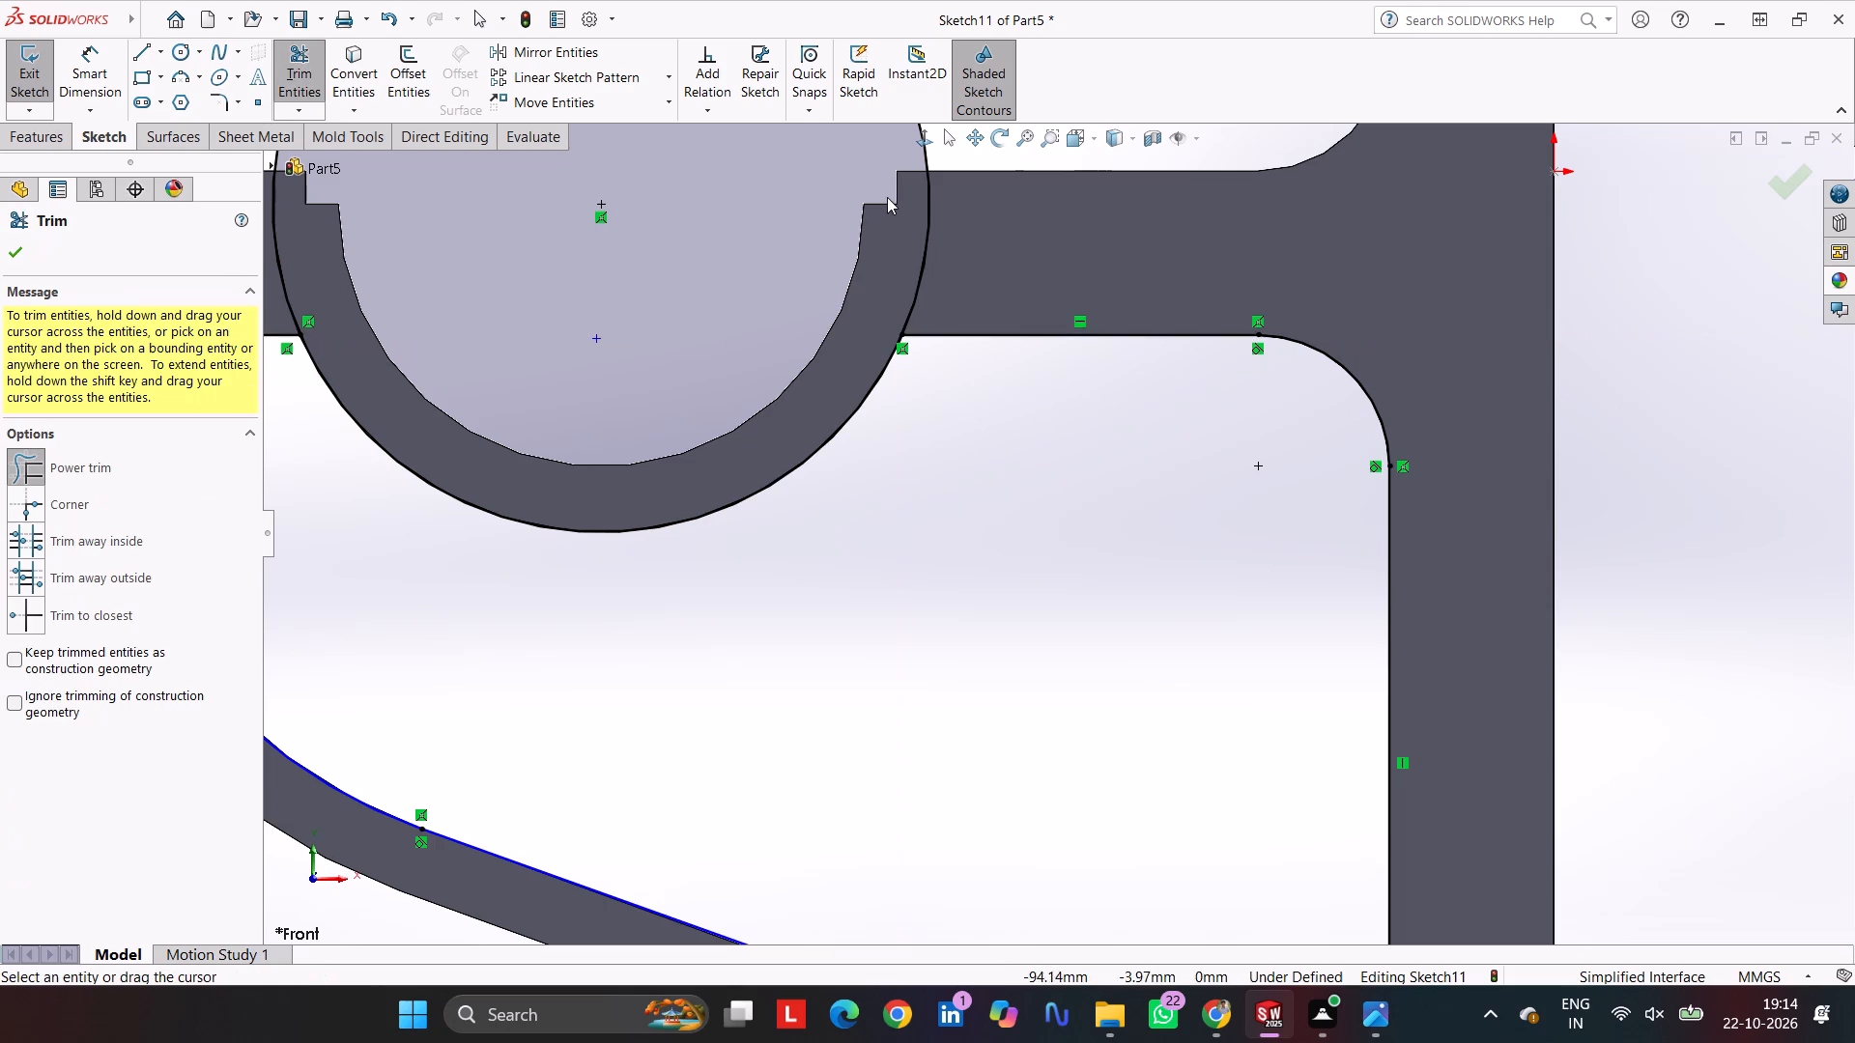
left_click_drag(878, 198, 977, 235)
scroll(574, 288, "up", 3)
key("Escape")
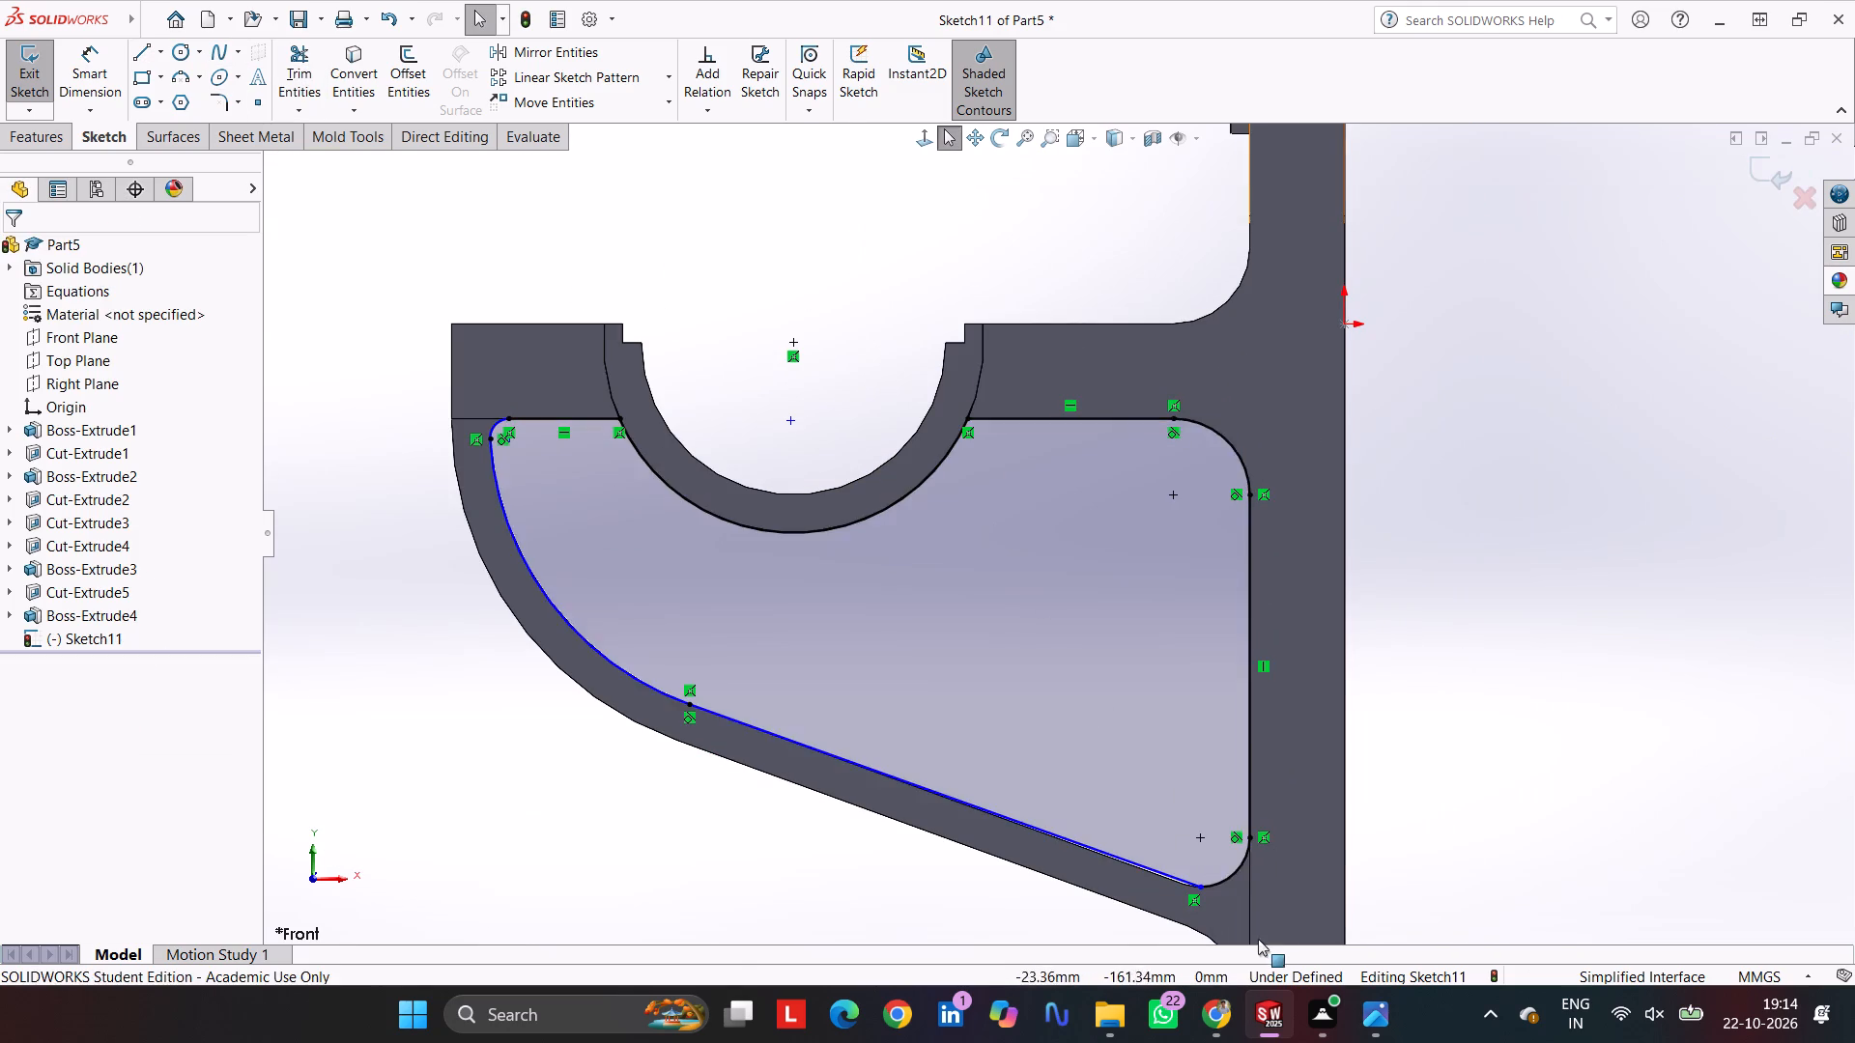
key("Escape")
Move the sloped line's lower endpoint onto the vertex where the rib's straight upper edge meets the corner arc.
scroll(1202, 891, "down", 7)
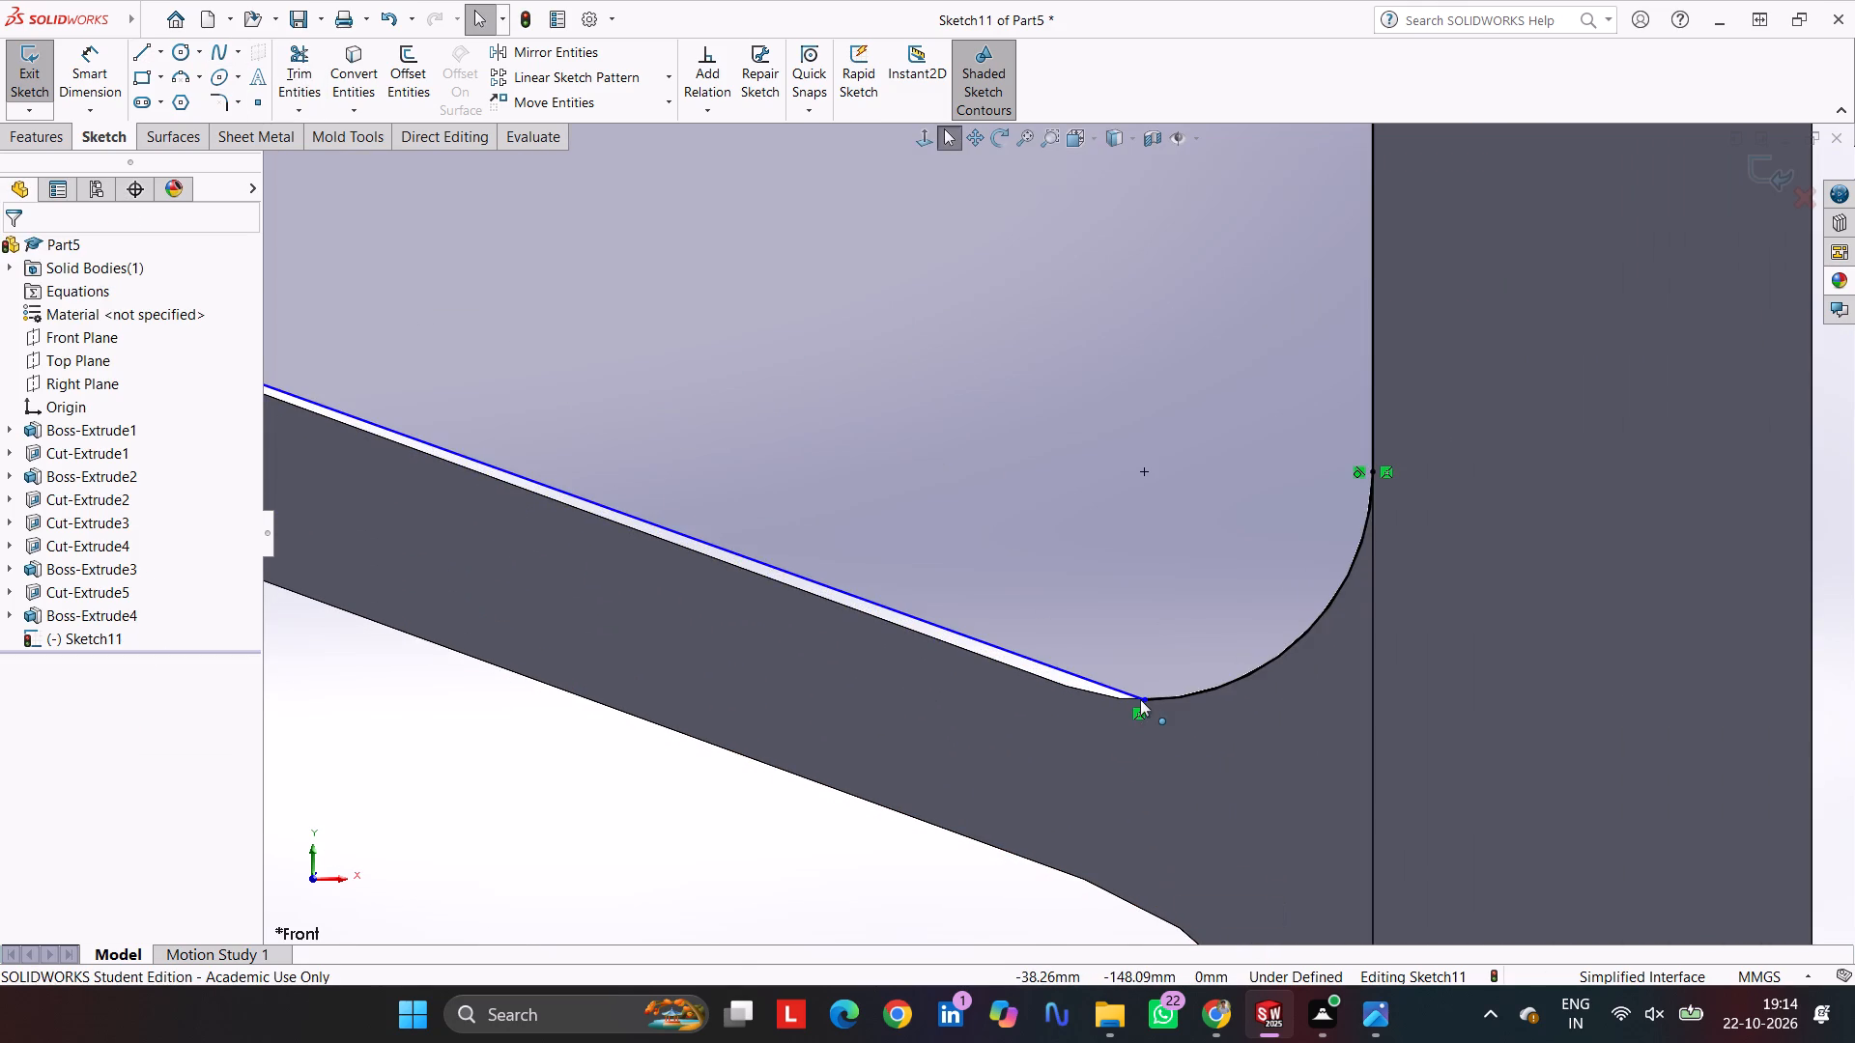
left_click_drag(1141, 699, 1073, 680)
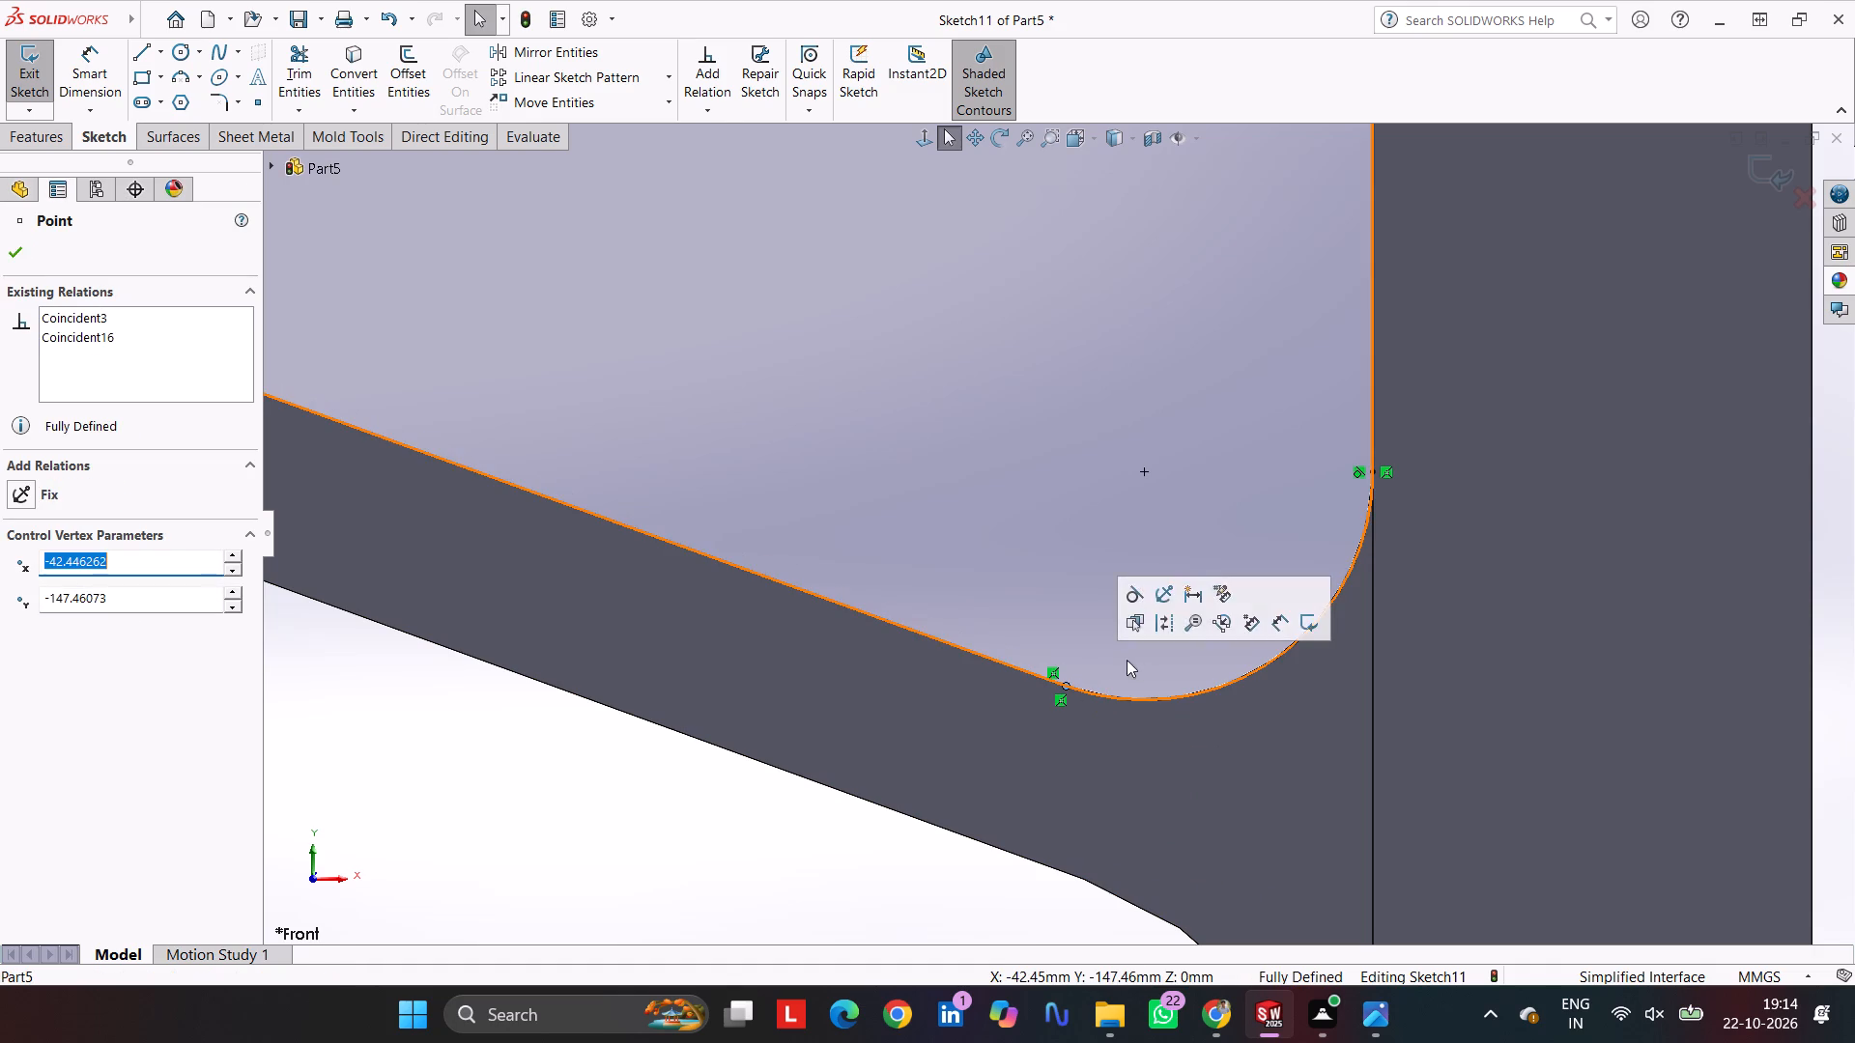
key("Escape")
key("Escape")
Extrude the enclosed profile between arm, rib and plate 15 mm as a mid-plane boss merged with the body.
scroll(1084, 578, "up", 10)
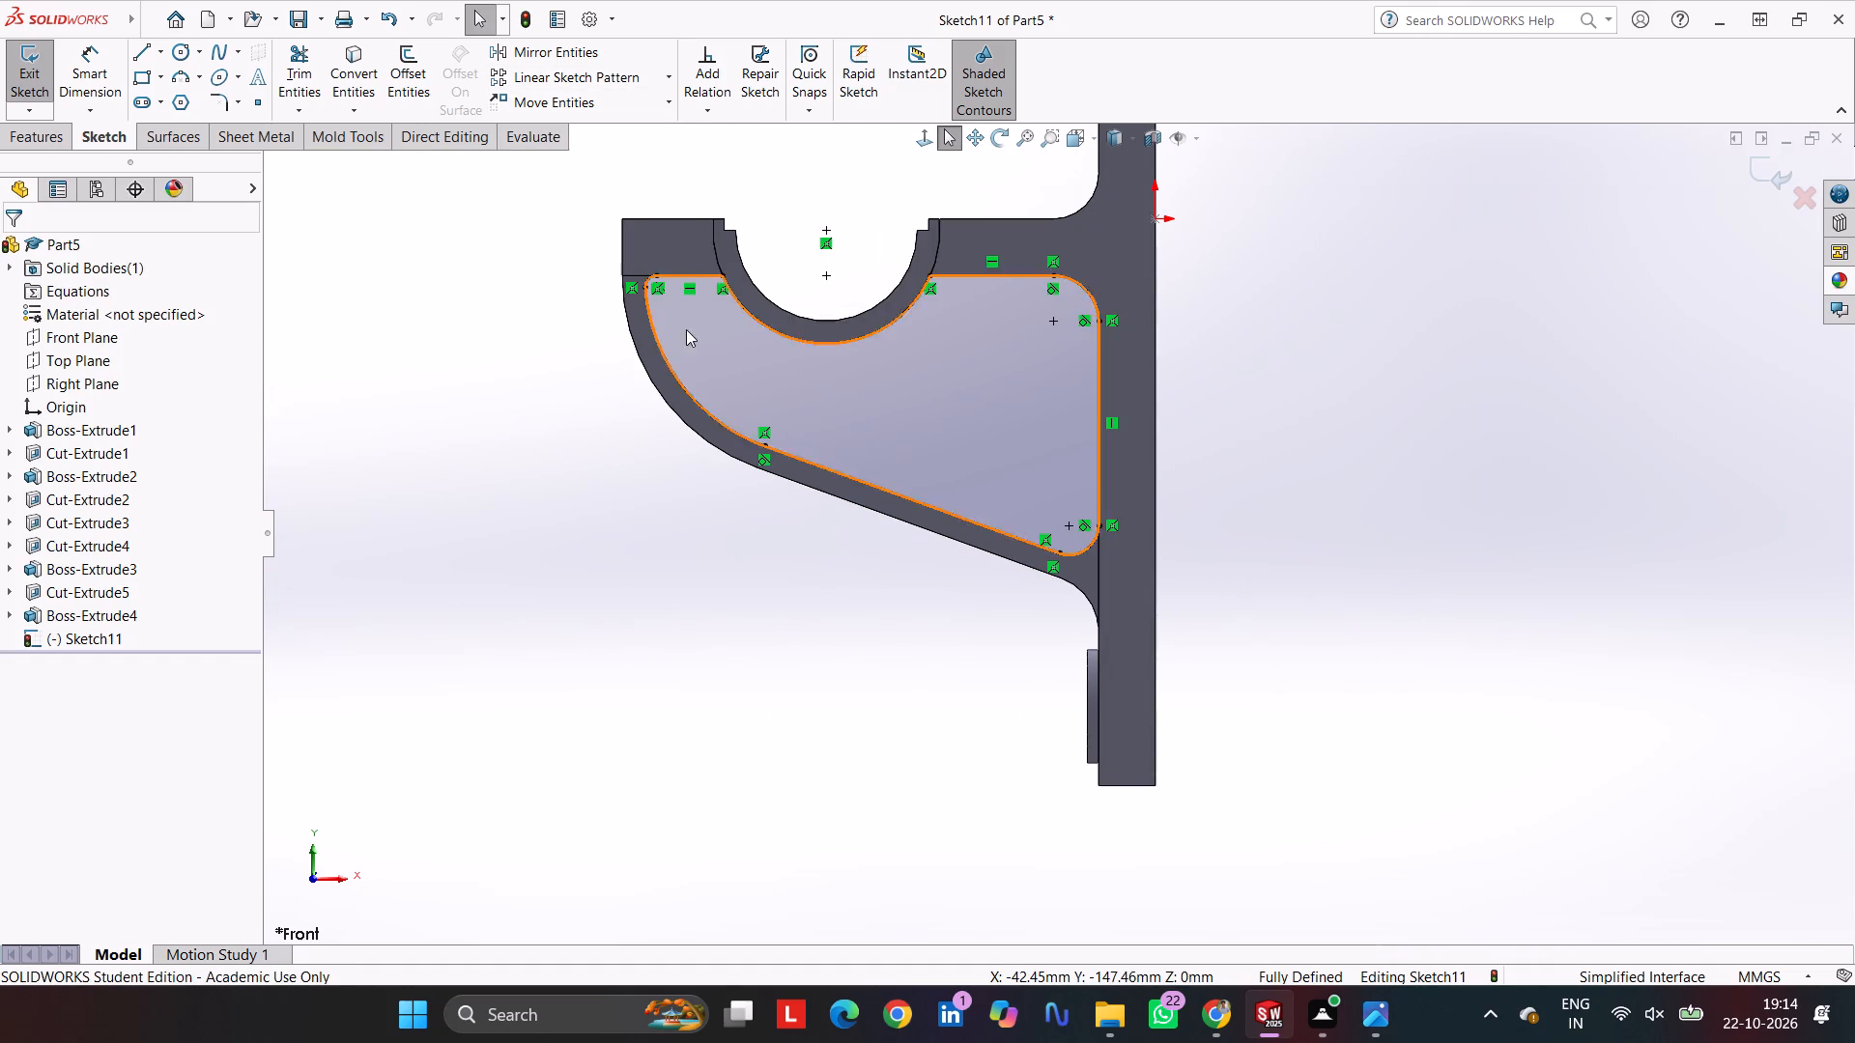
scroll(686, 329, "down", 2)
scroll(765, 254, "up", 3)
scroll(928, 368, "down", 2)
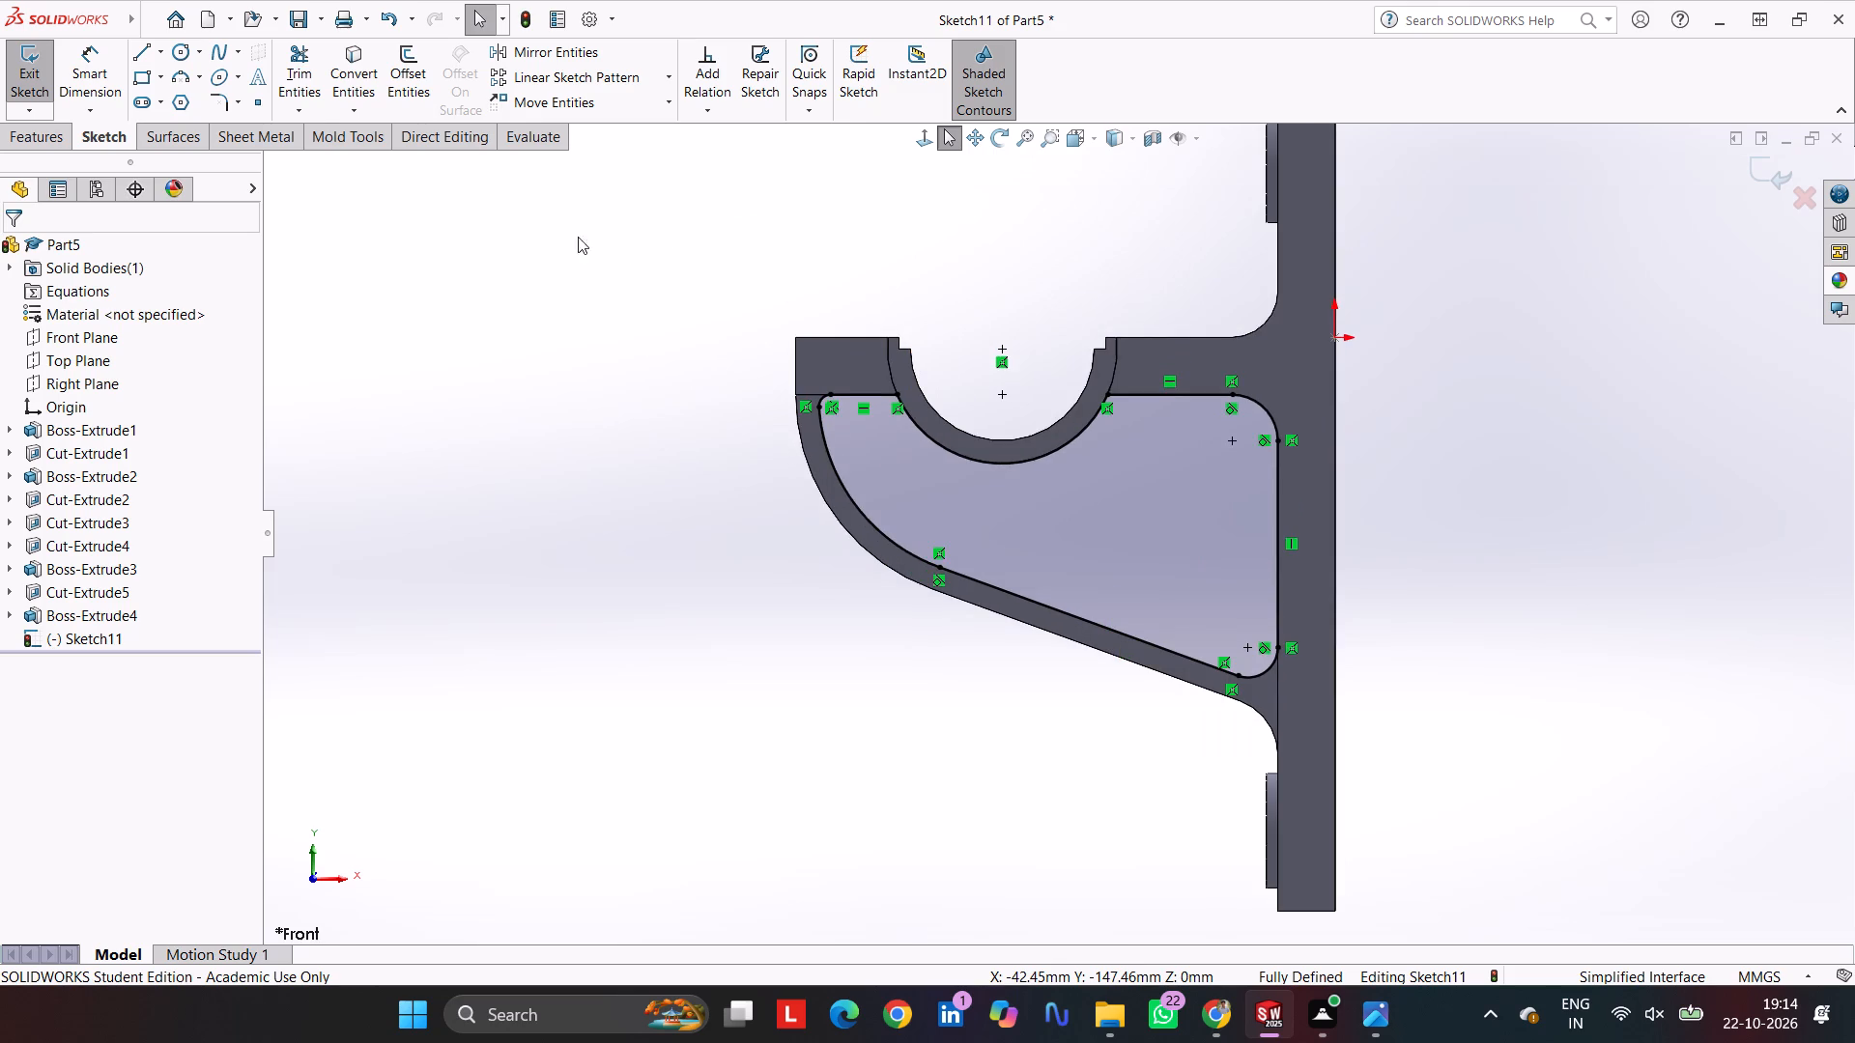
left_click(34, 137)
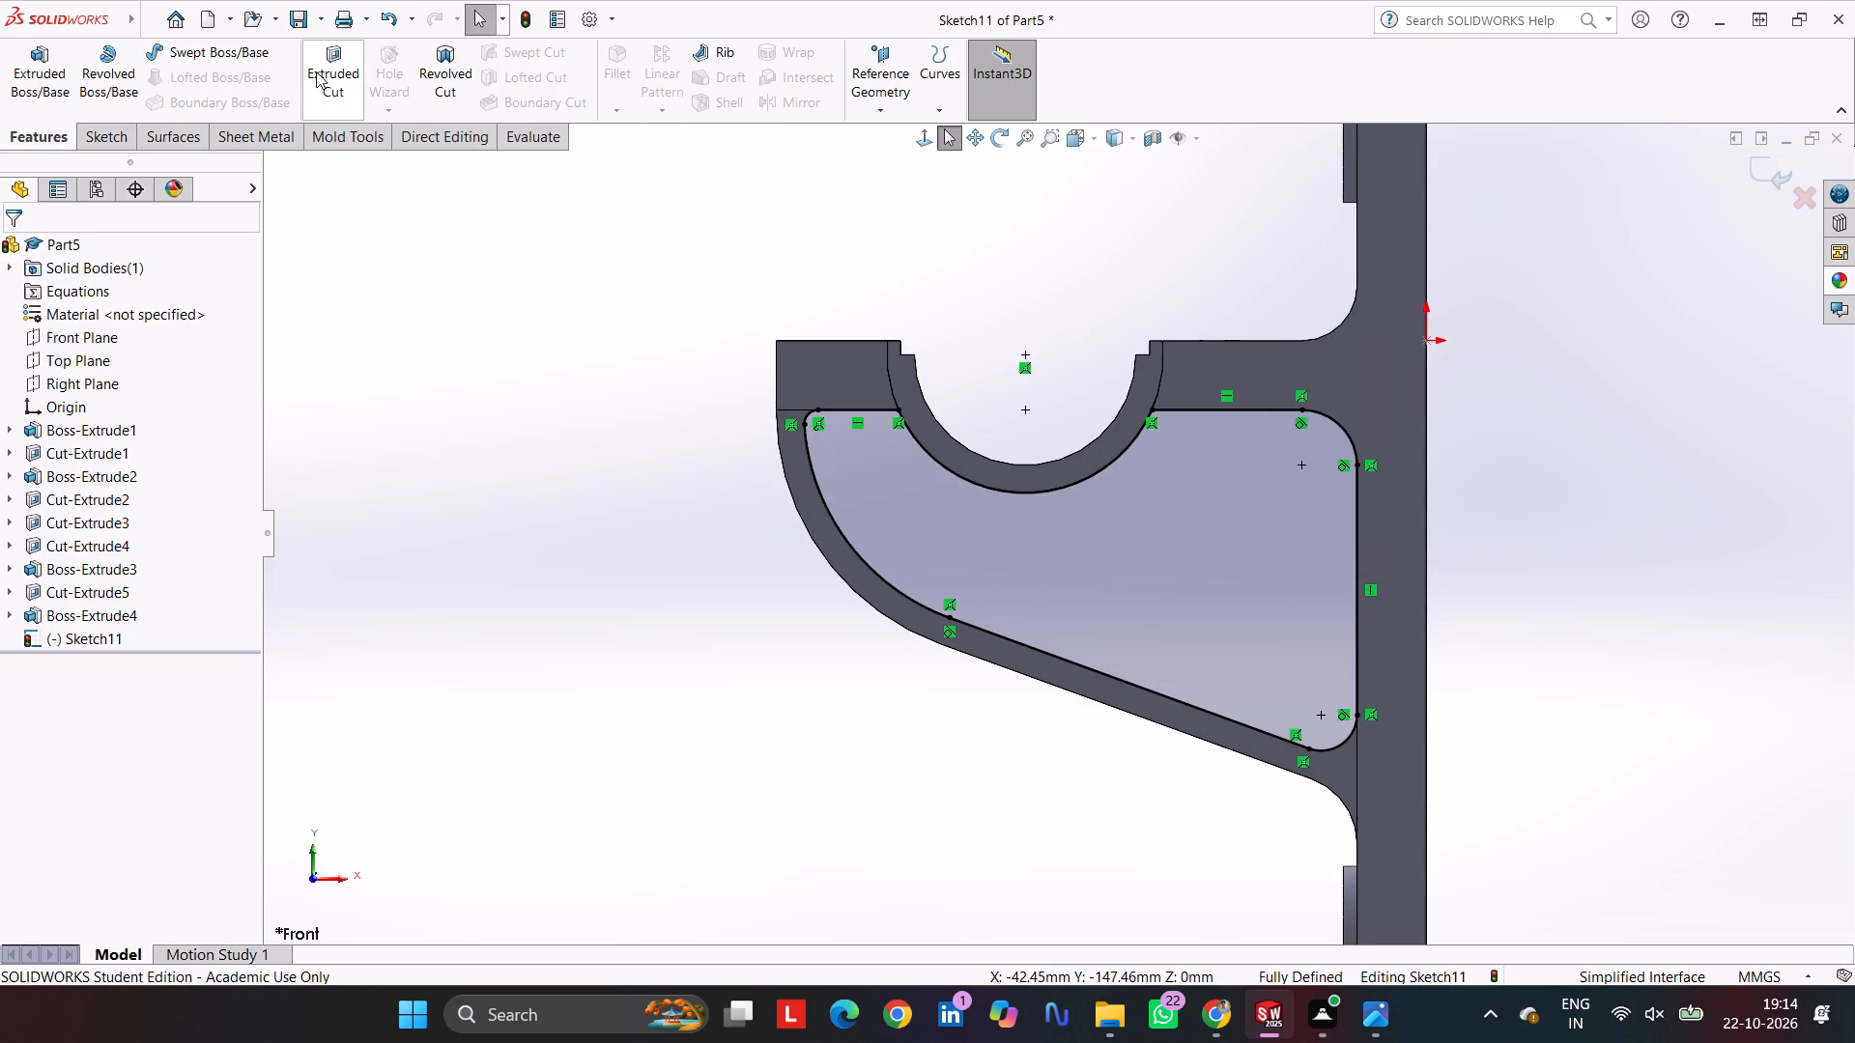
left_click(38, 66)
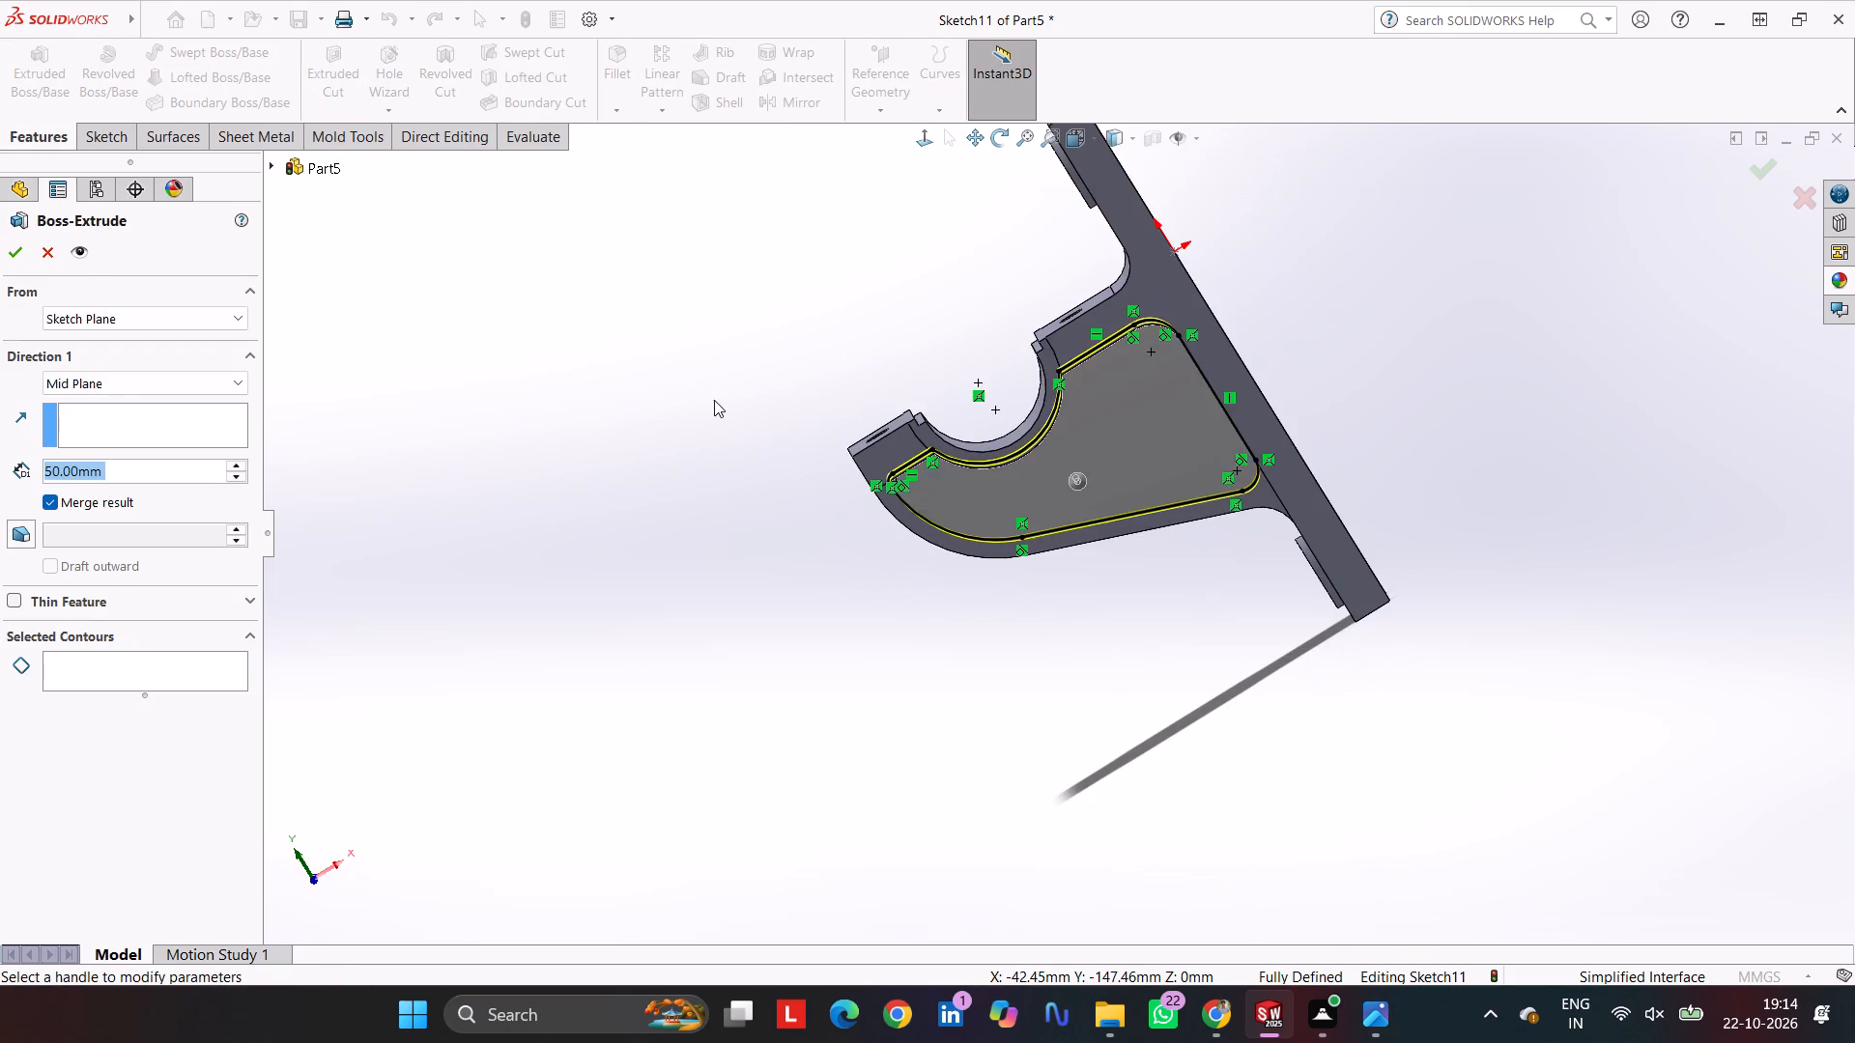
middle_click_drag(725, 403, 943, 329)
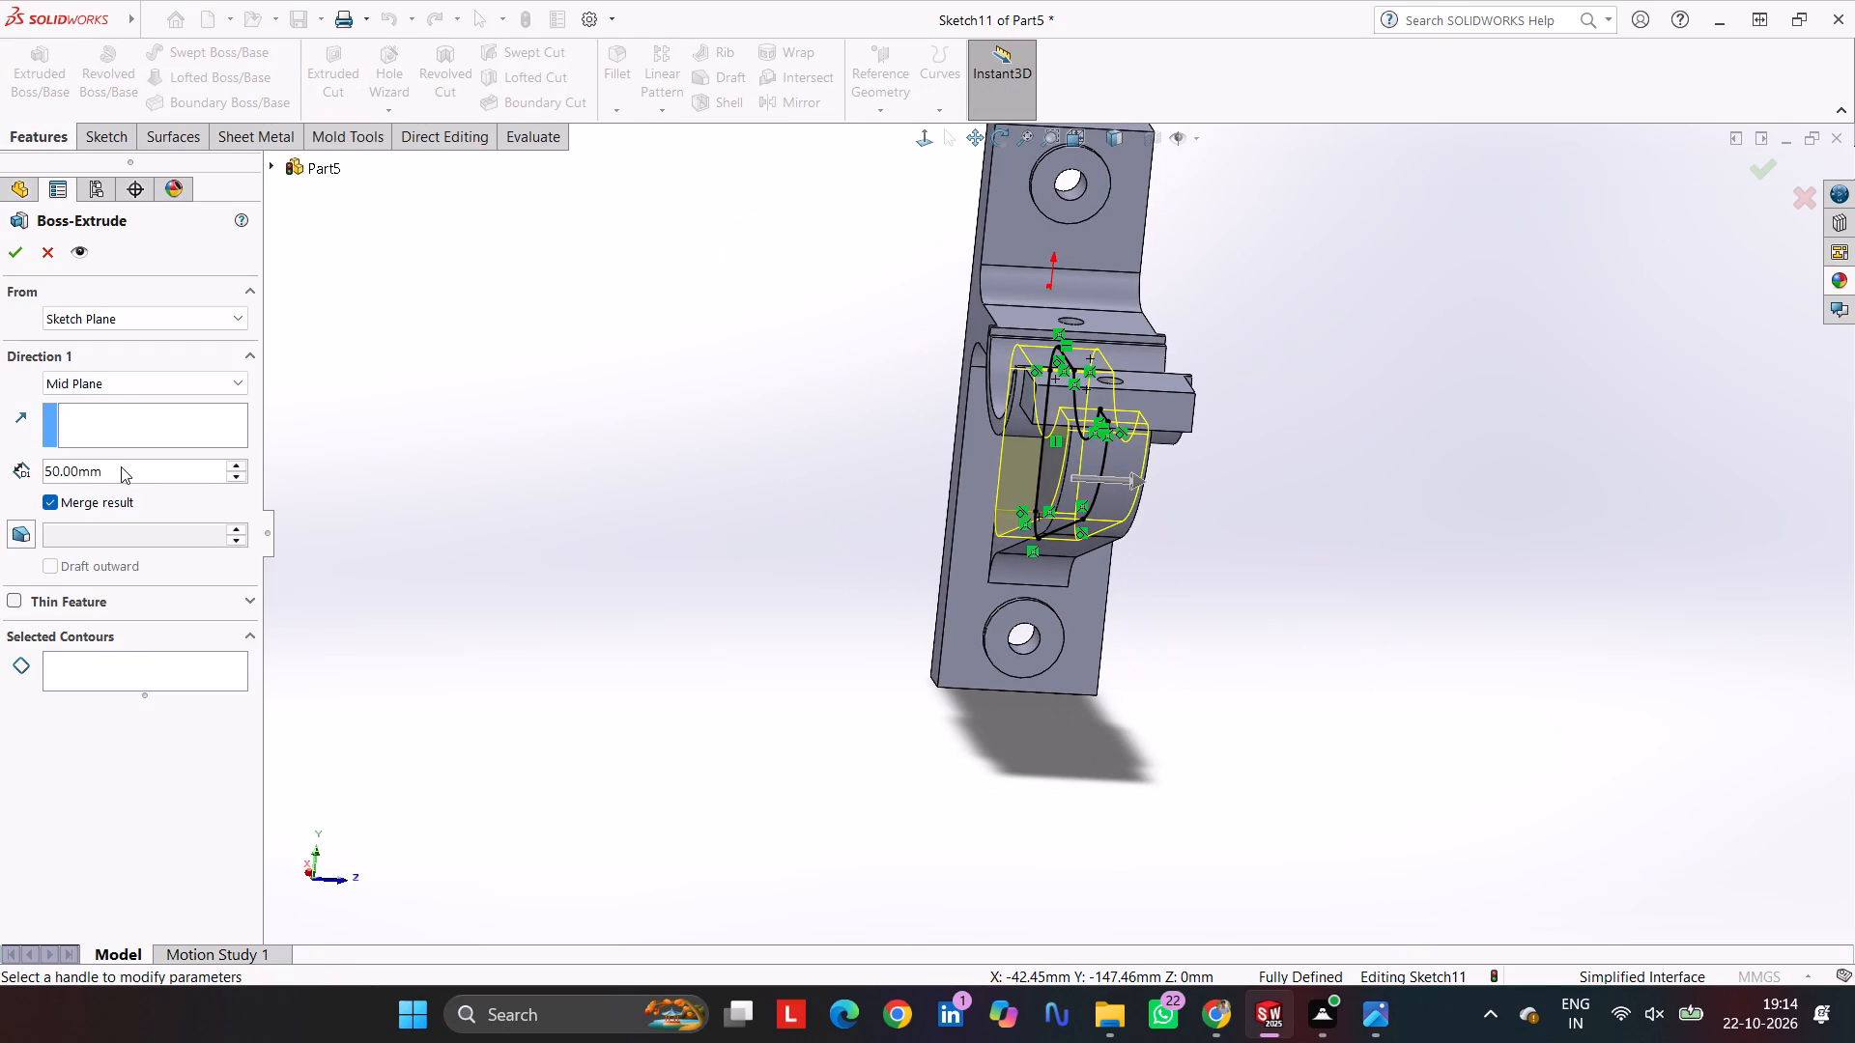
left_click_drag(121, 466, 101, 466)
type("15")
key("Return")
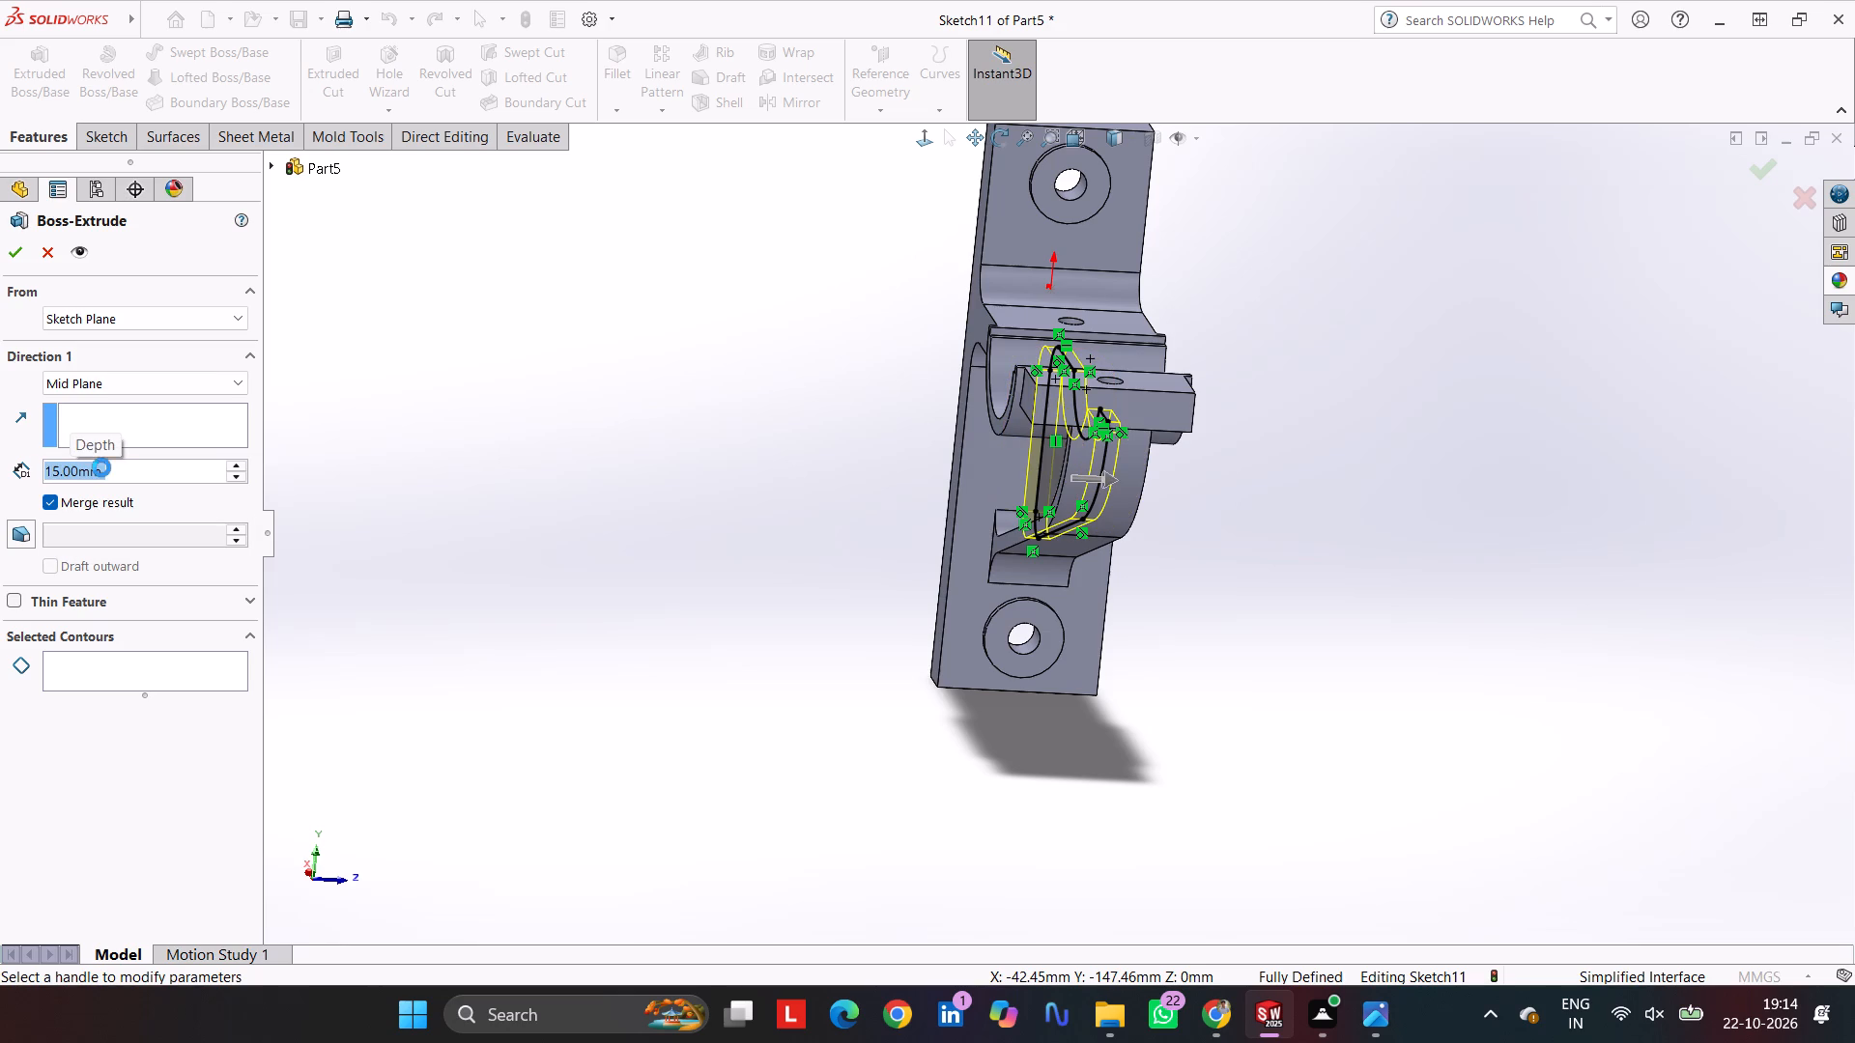
key("Return")
left_click(1456, 495)
Examine the bracket with its new web from all sides, including front and isometric views.
middle_click_drag(1398, 495, 1154, 964)
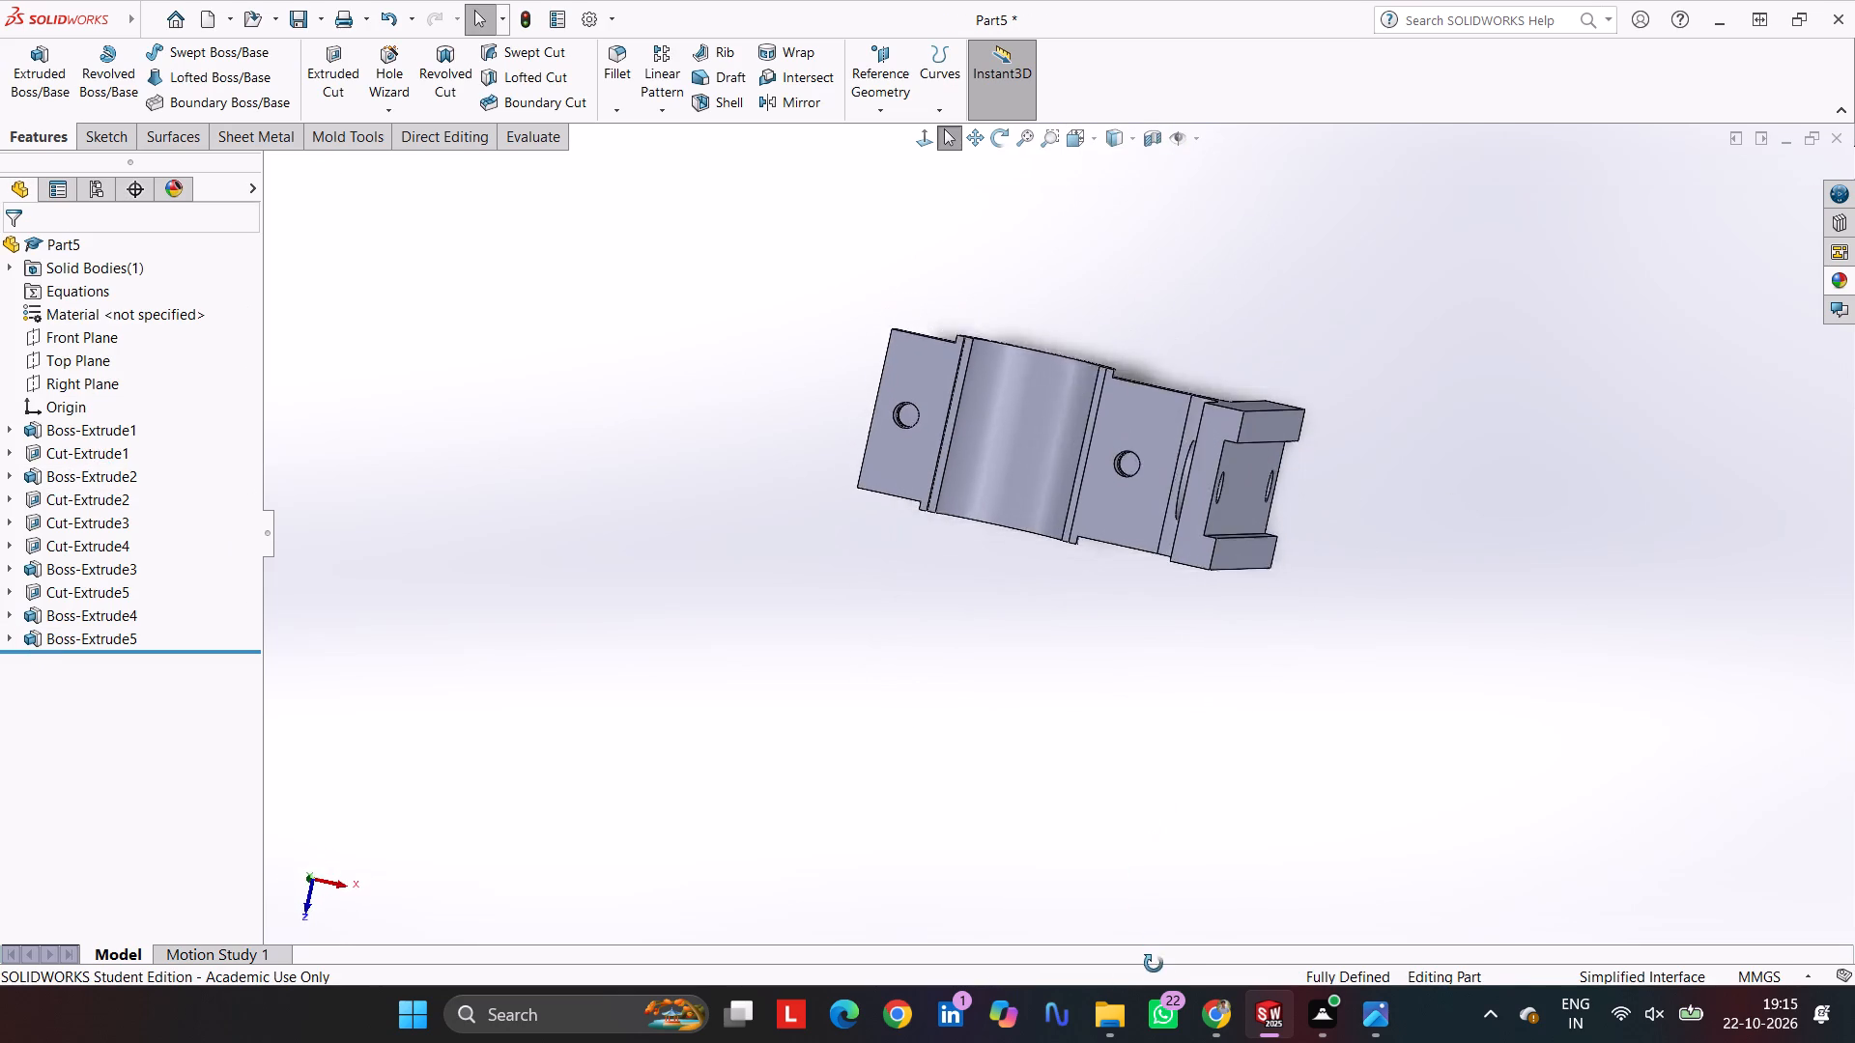
middle_click_drag(1154, 964, 1424, 465)
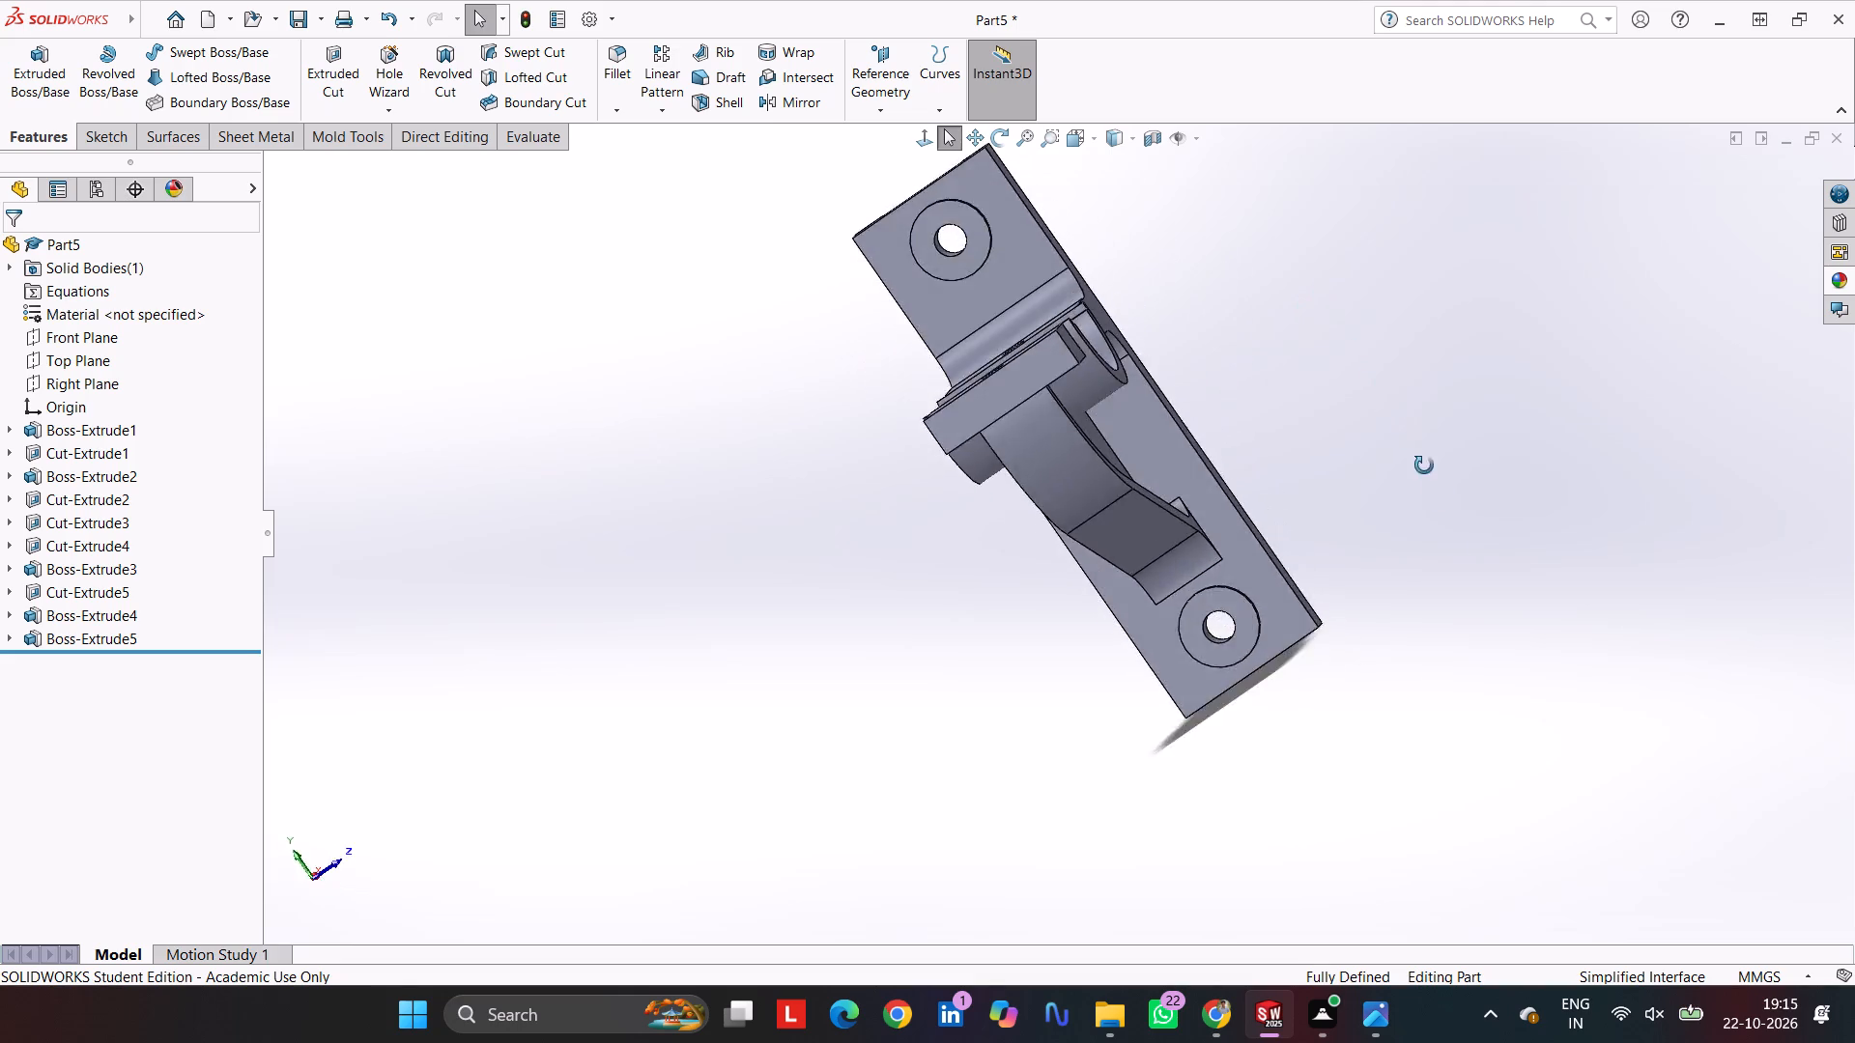
middle_click_drag(1424, 465, 1636, 470)
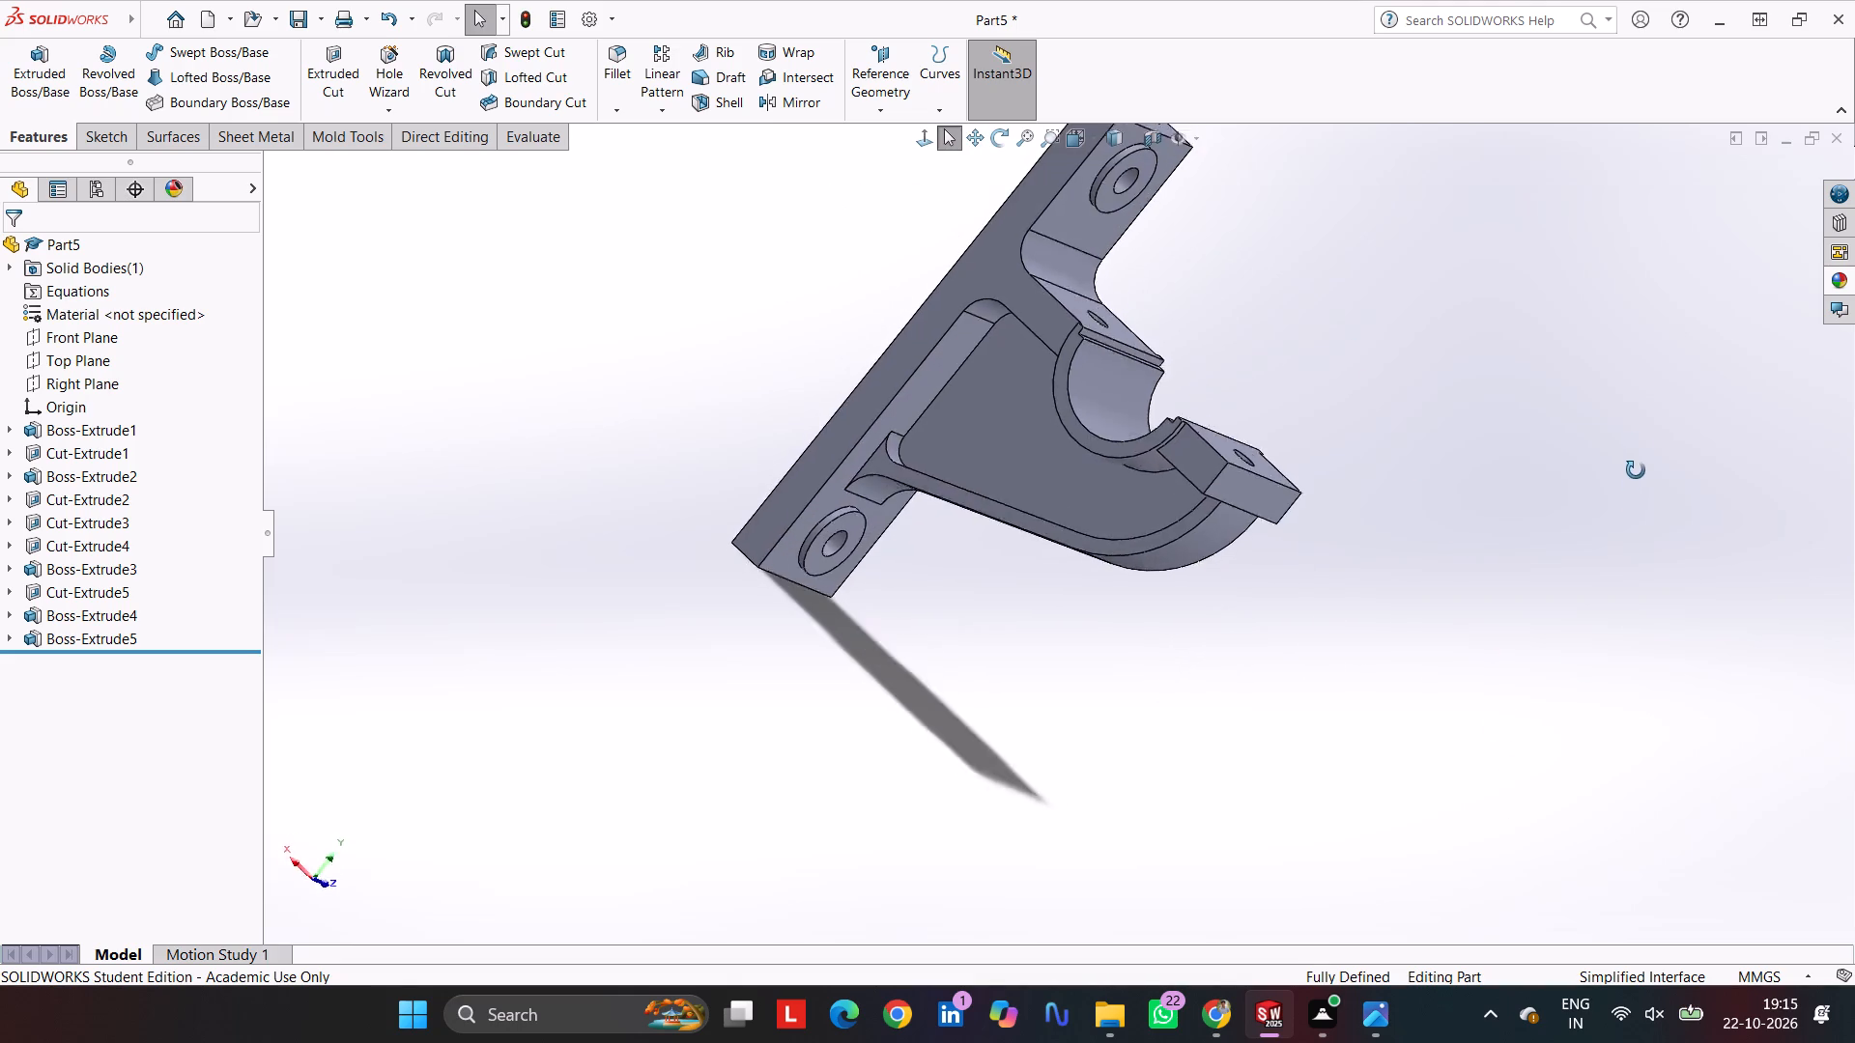
middle_click_drag(1636, 470, 1278, 331)
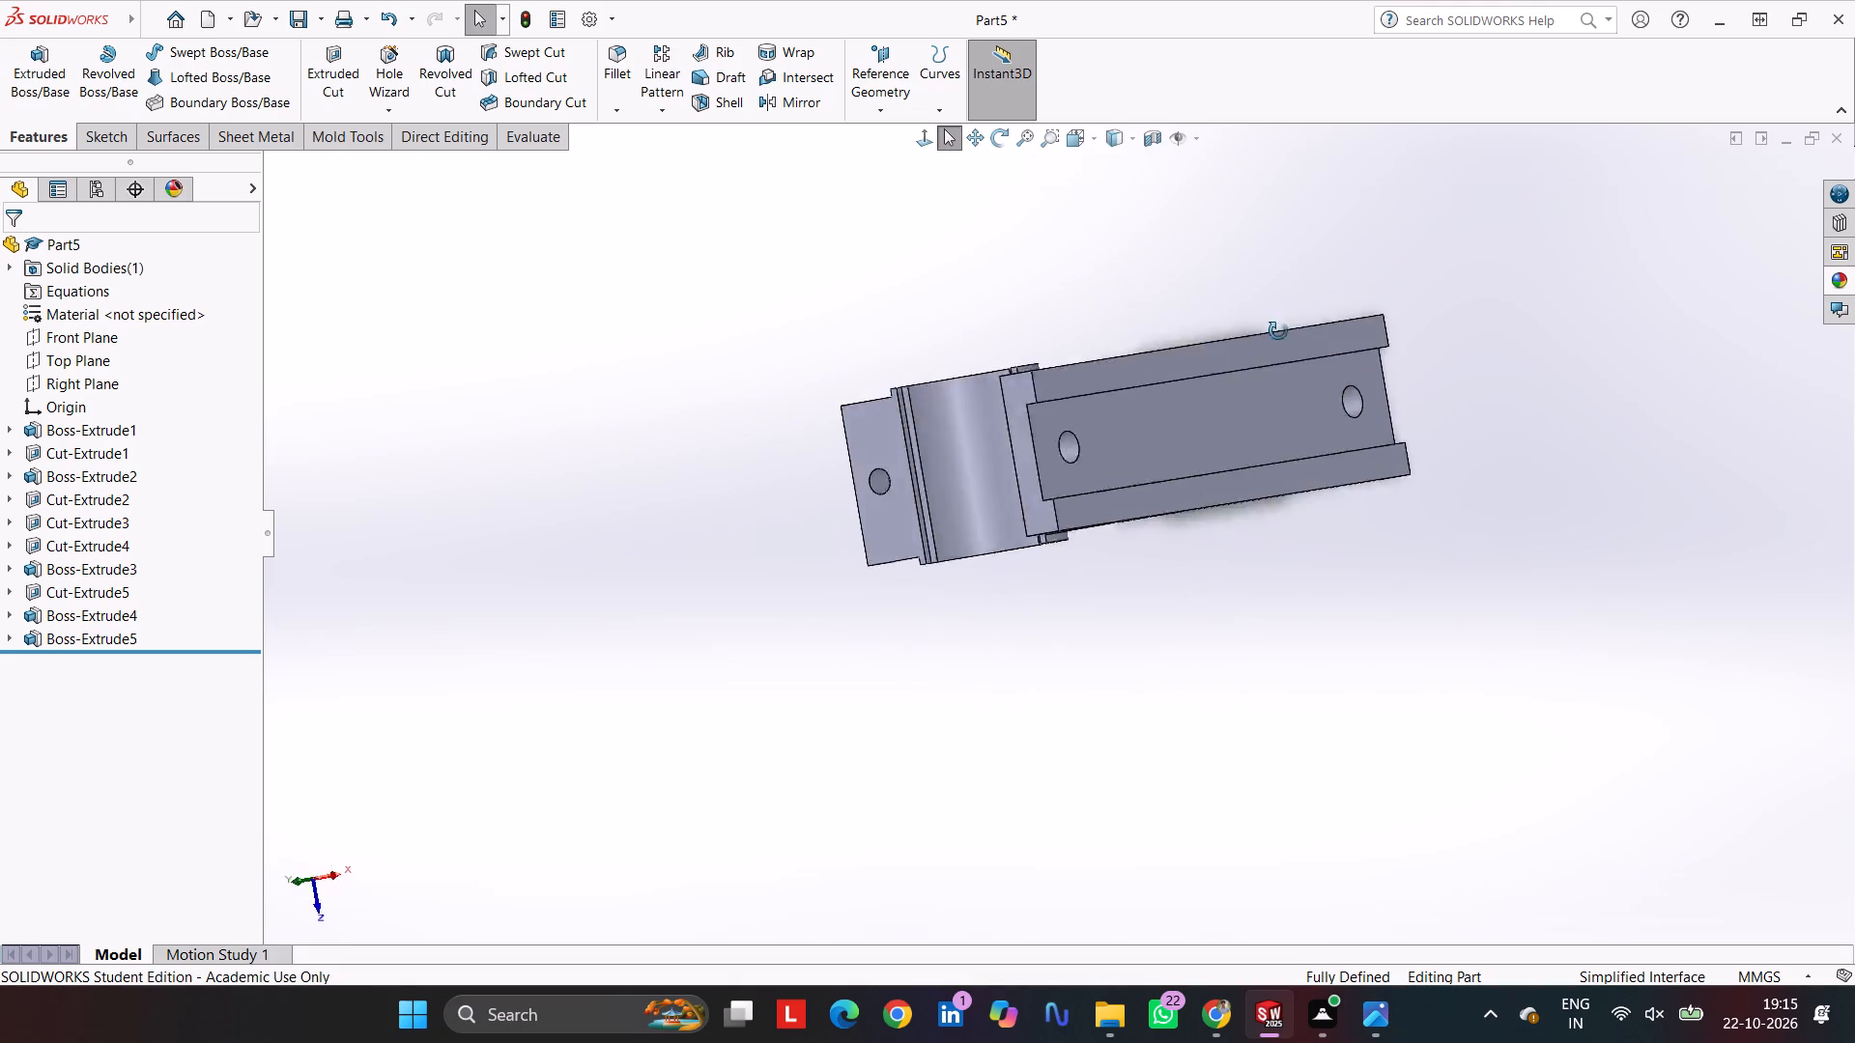
middle_click_drag(1278, 331, 1147, 947)
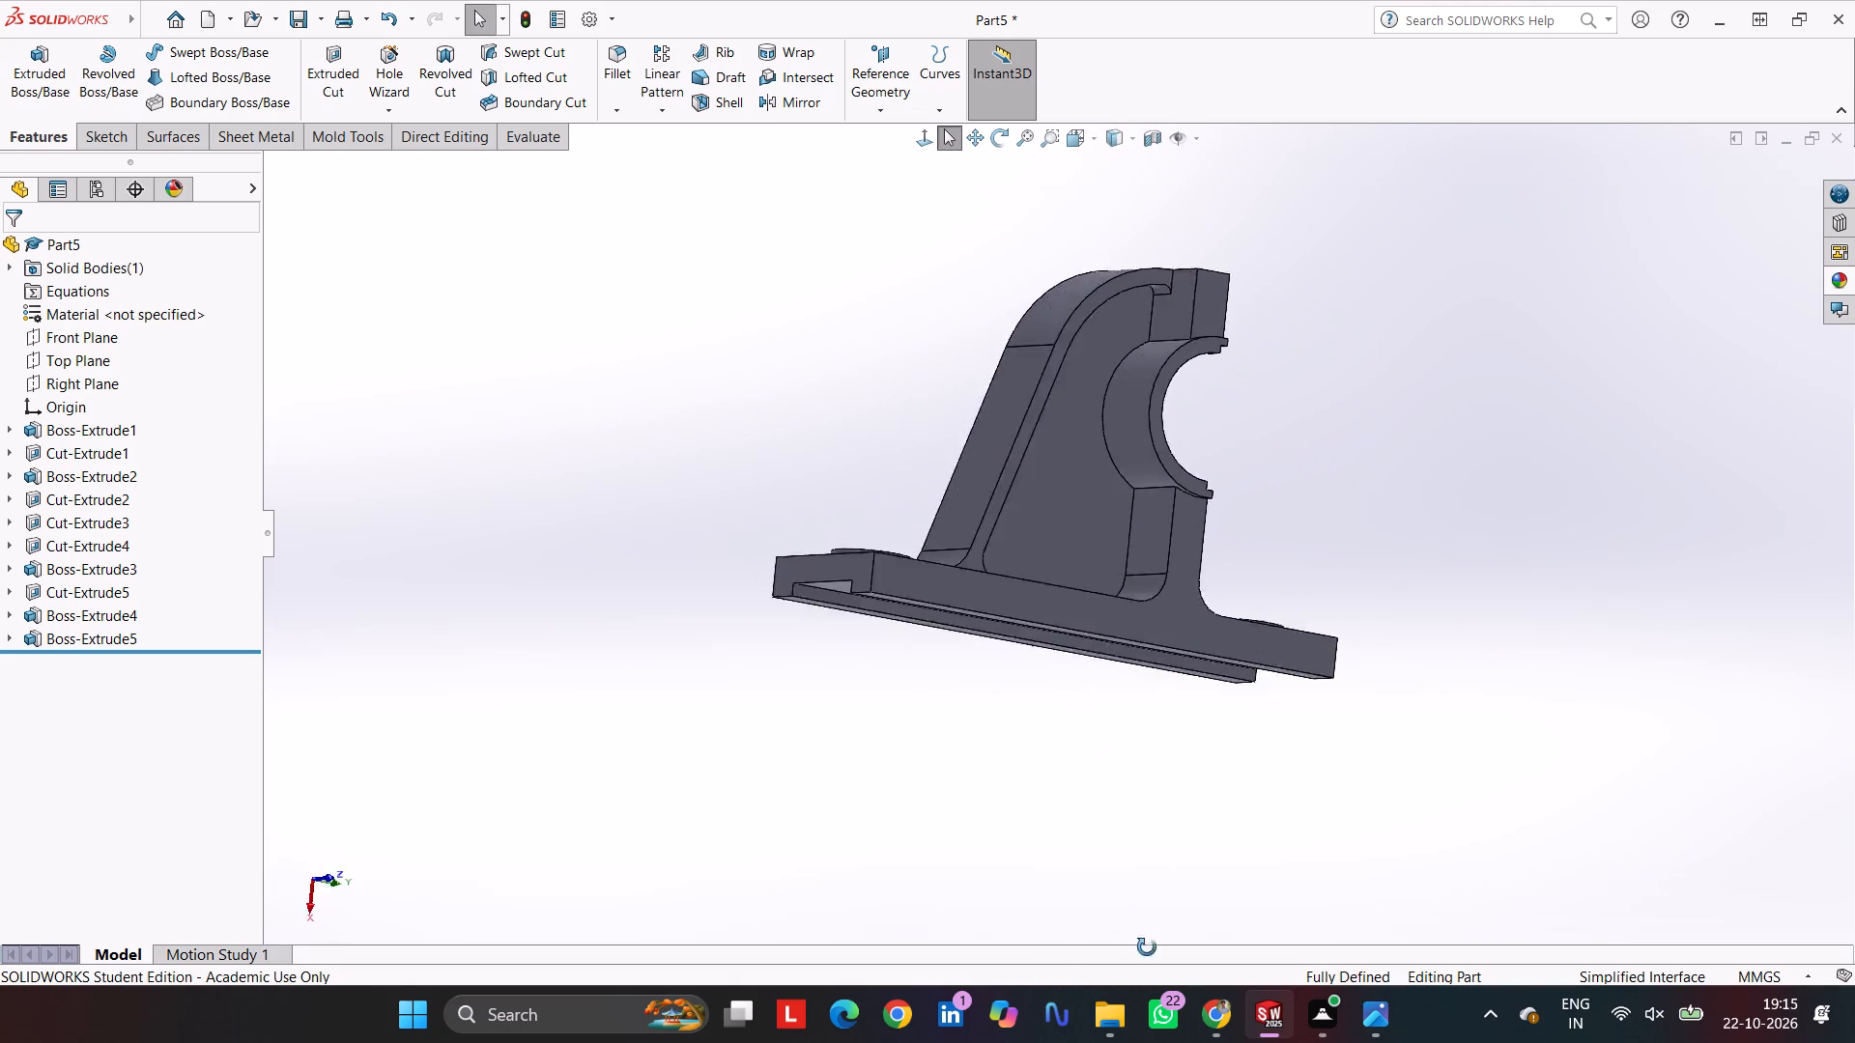
middle_click_drag(1147, 947, 1497, 10)
scroll(1490, 12, "down", 1)
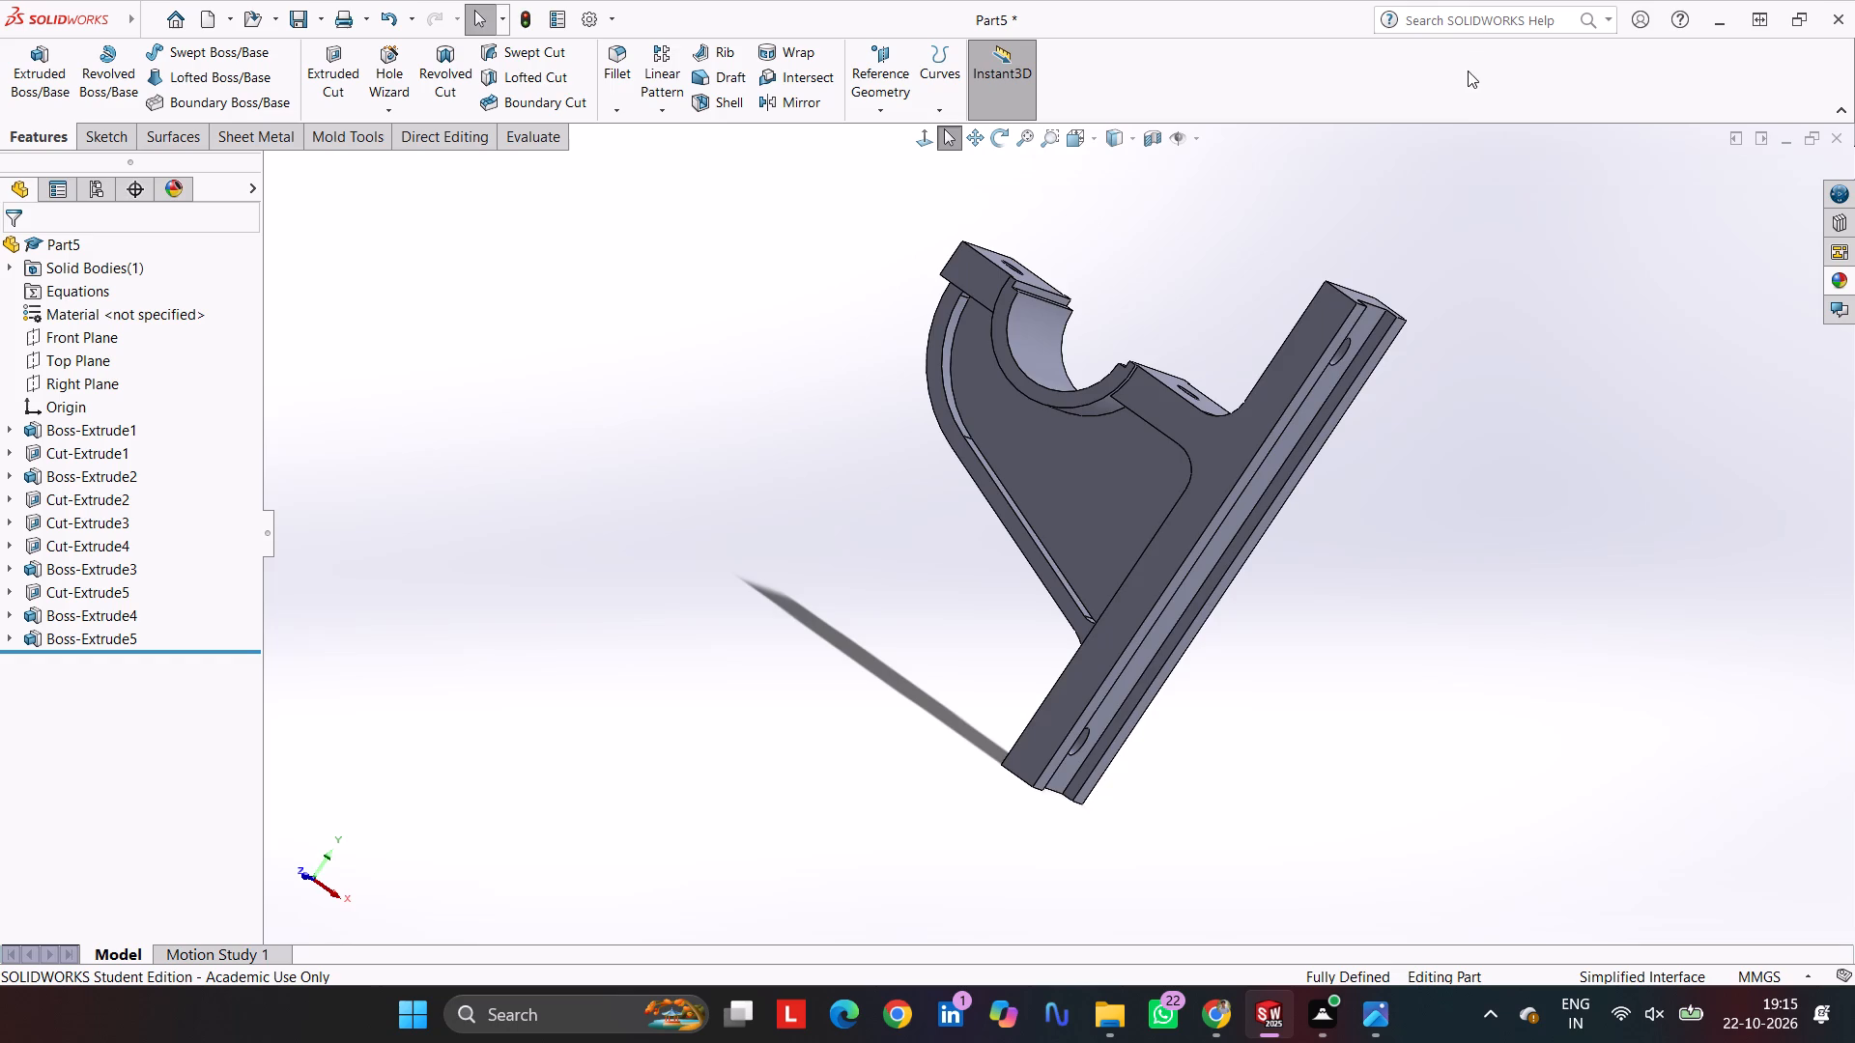
key("ctrl+7")
middle_click_drag(1520, 523, 1617, 422)
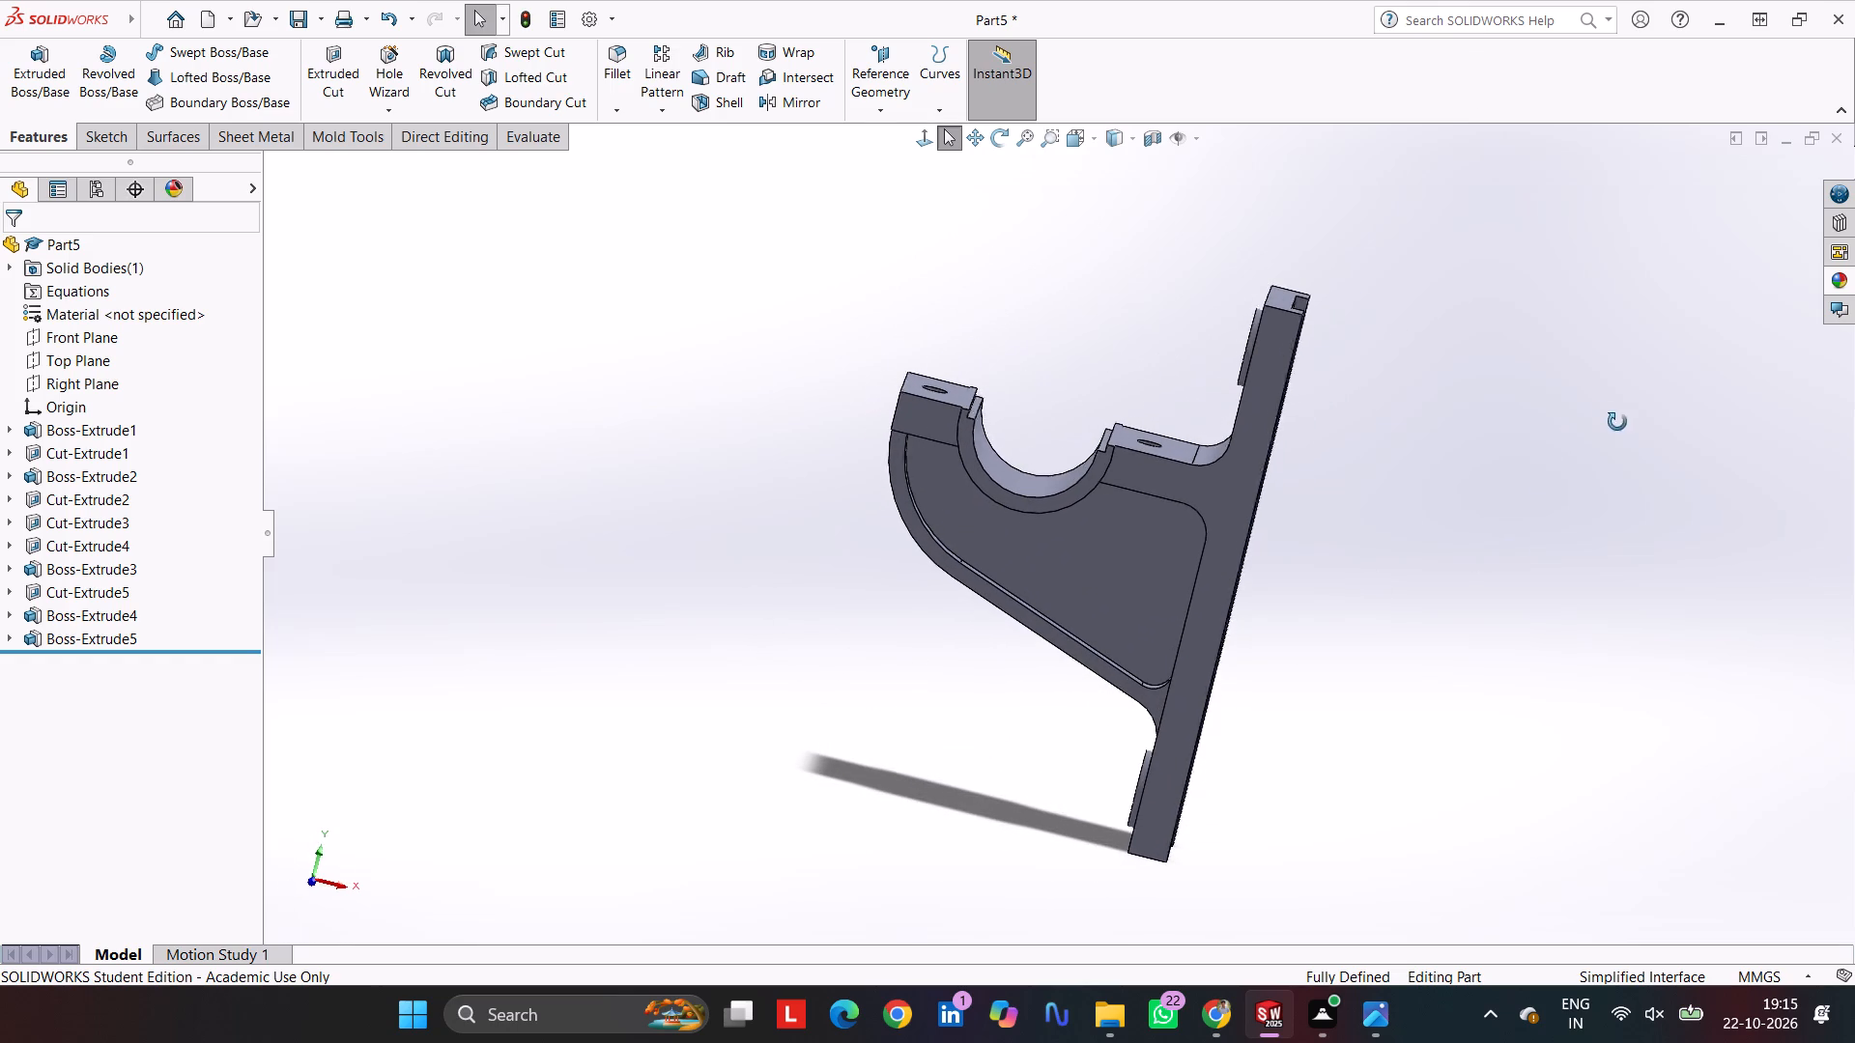
middle_click_drag(1617, 422, 1617, 423)
key("ctrl+1")
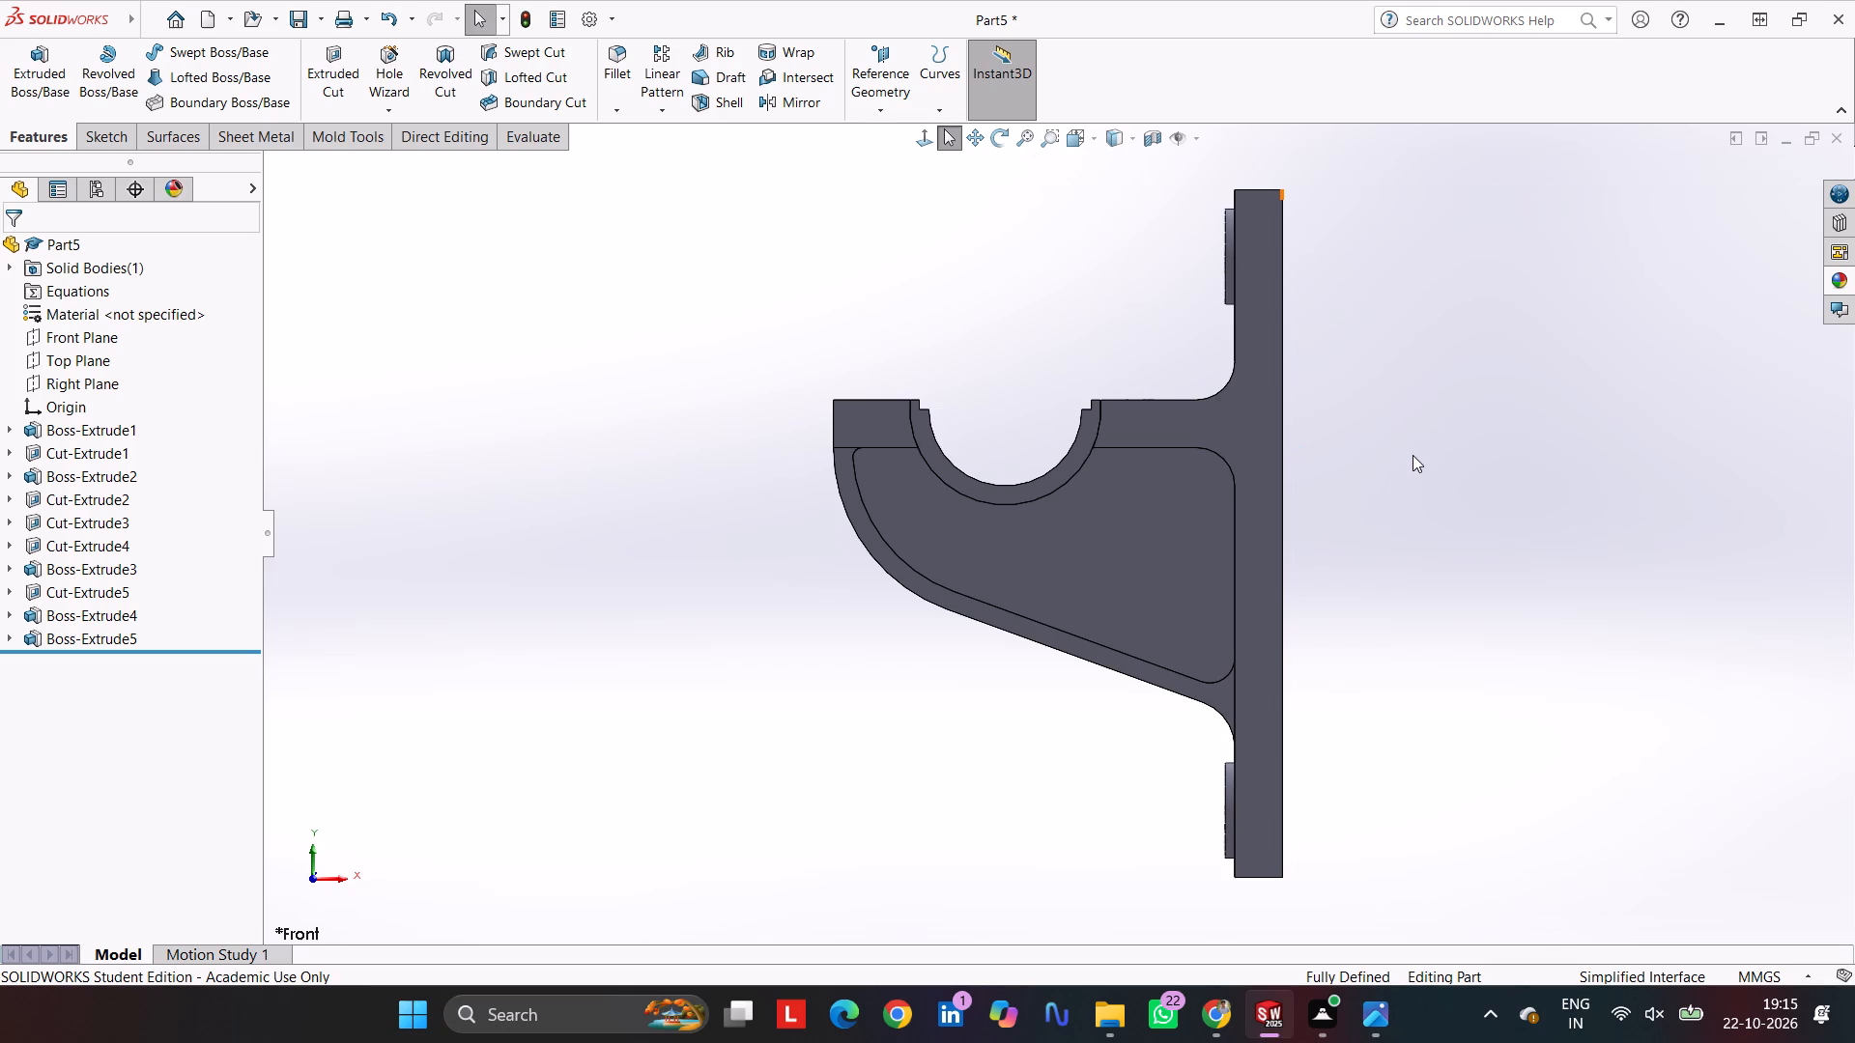
middle_click_drag(1420, 447, 1447, 466)
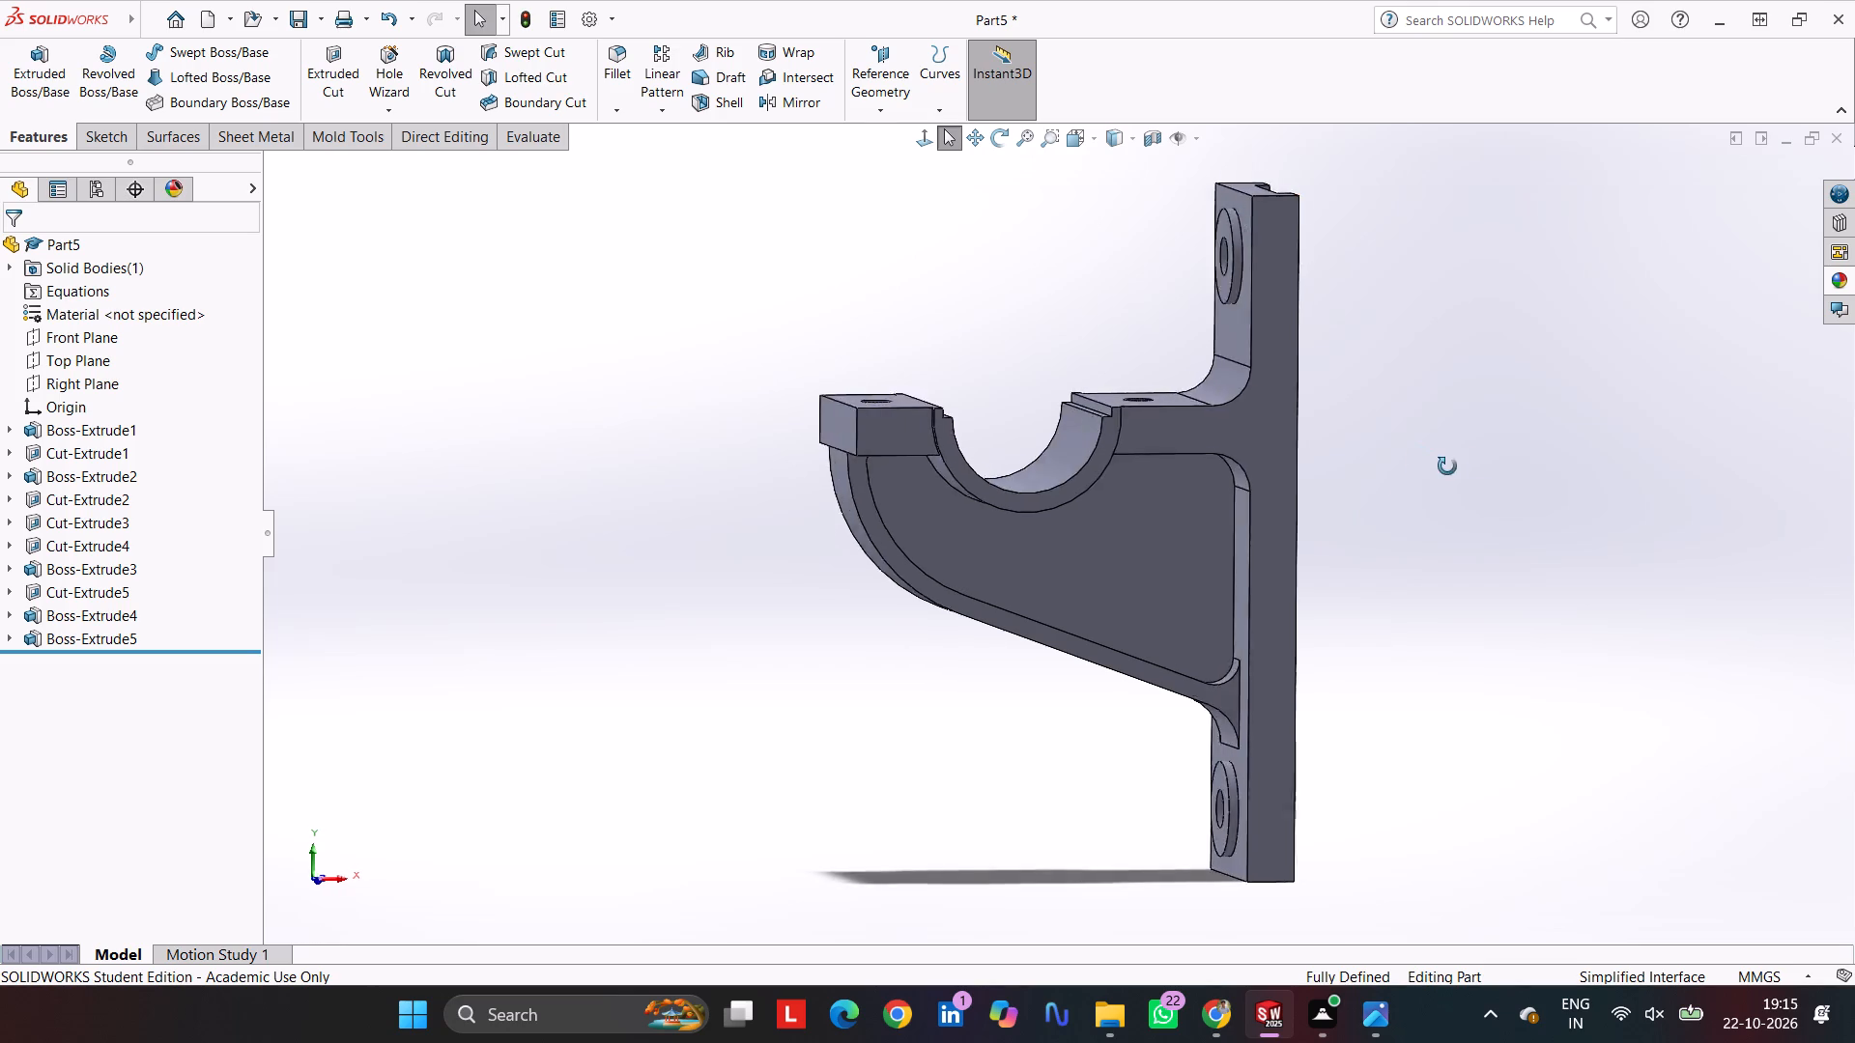
middle_click_drag(1447, 466, 1434, 727)
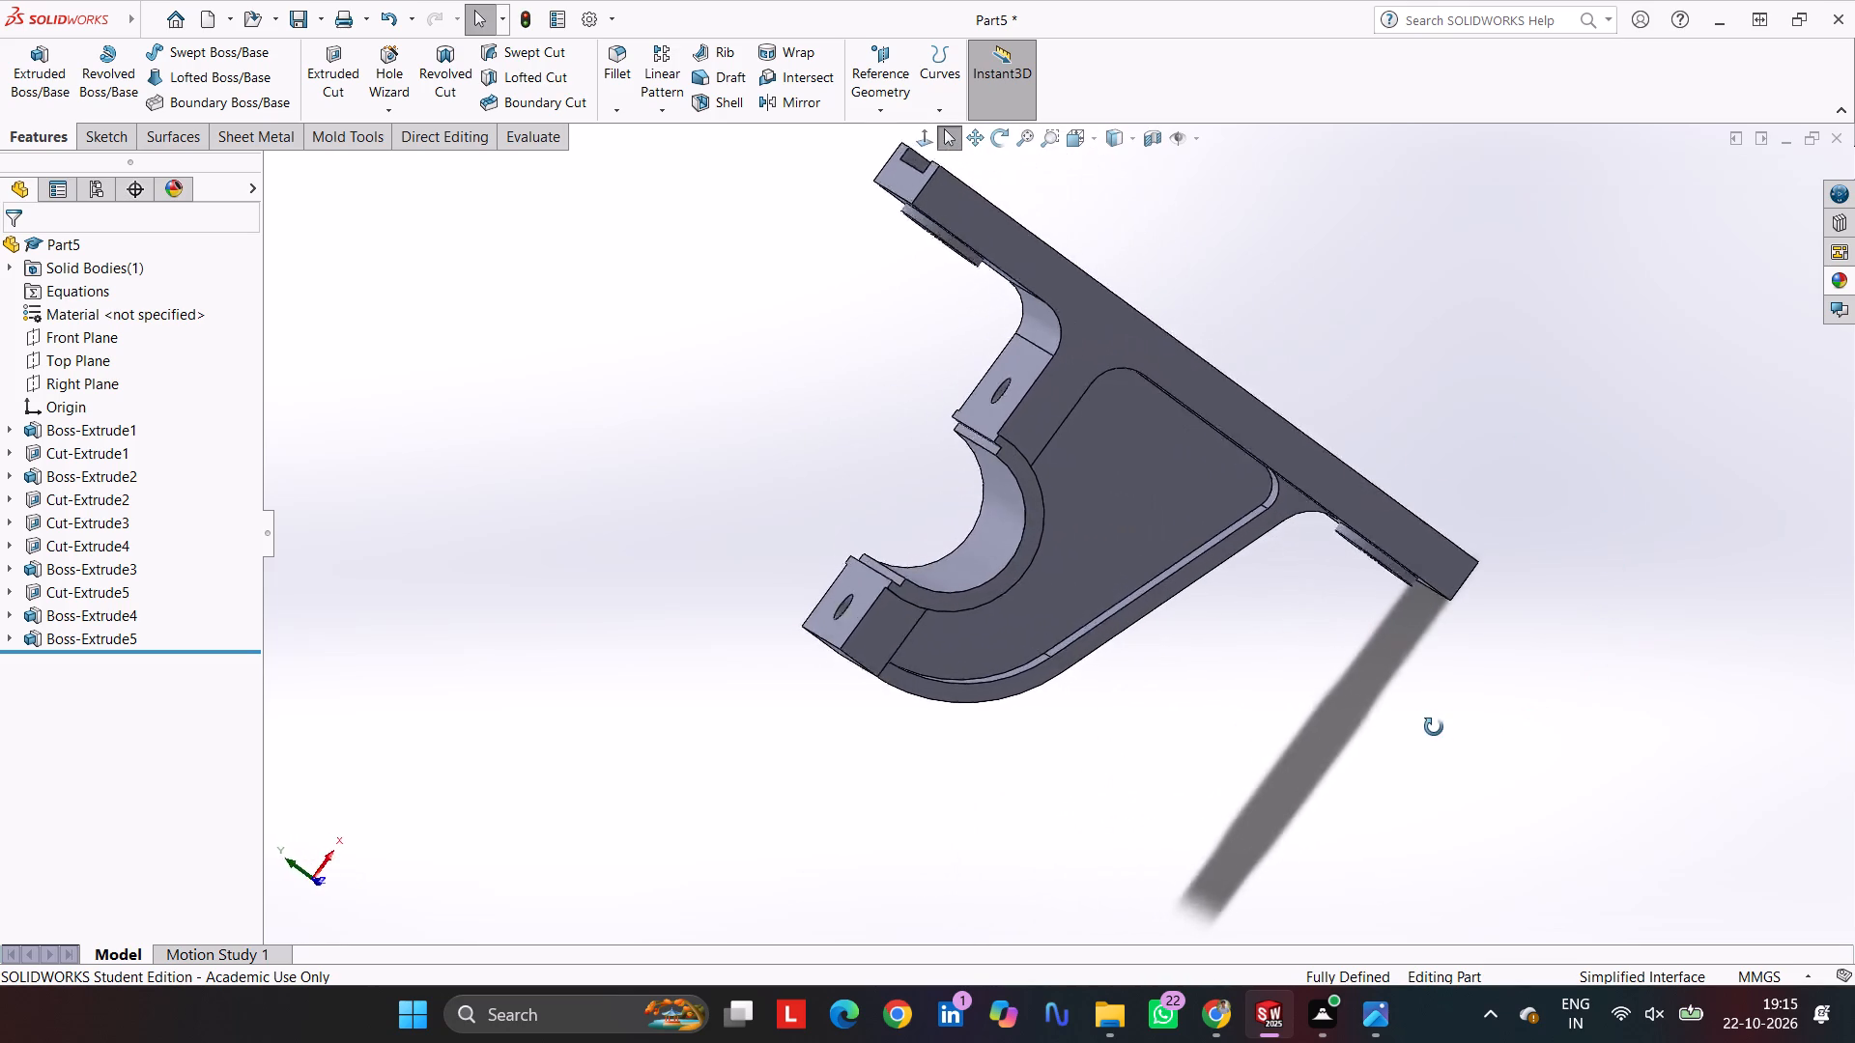
middle_click_drag(1434, 727, 787, 548)
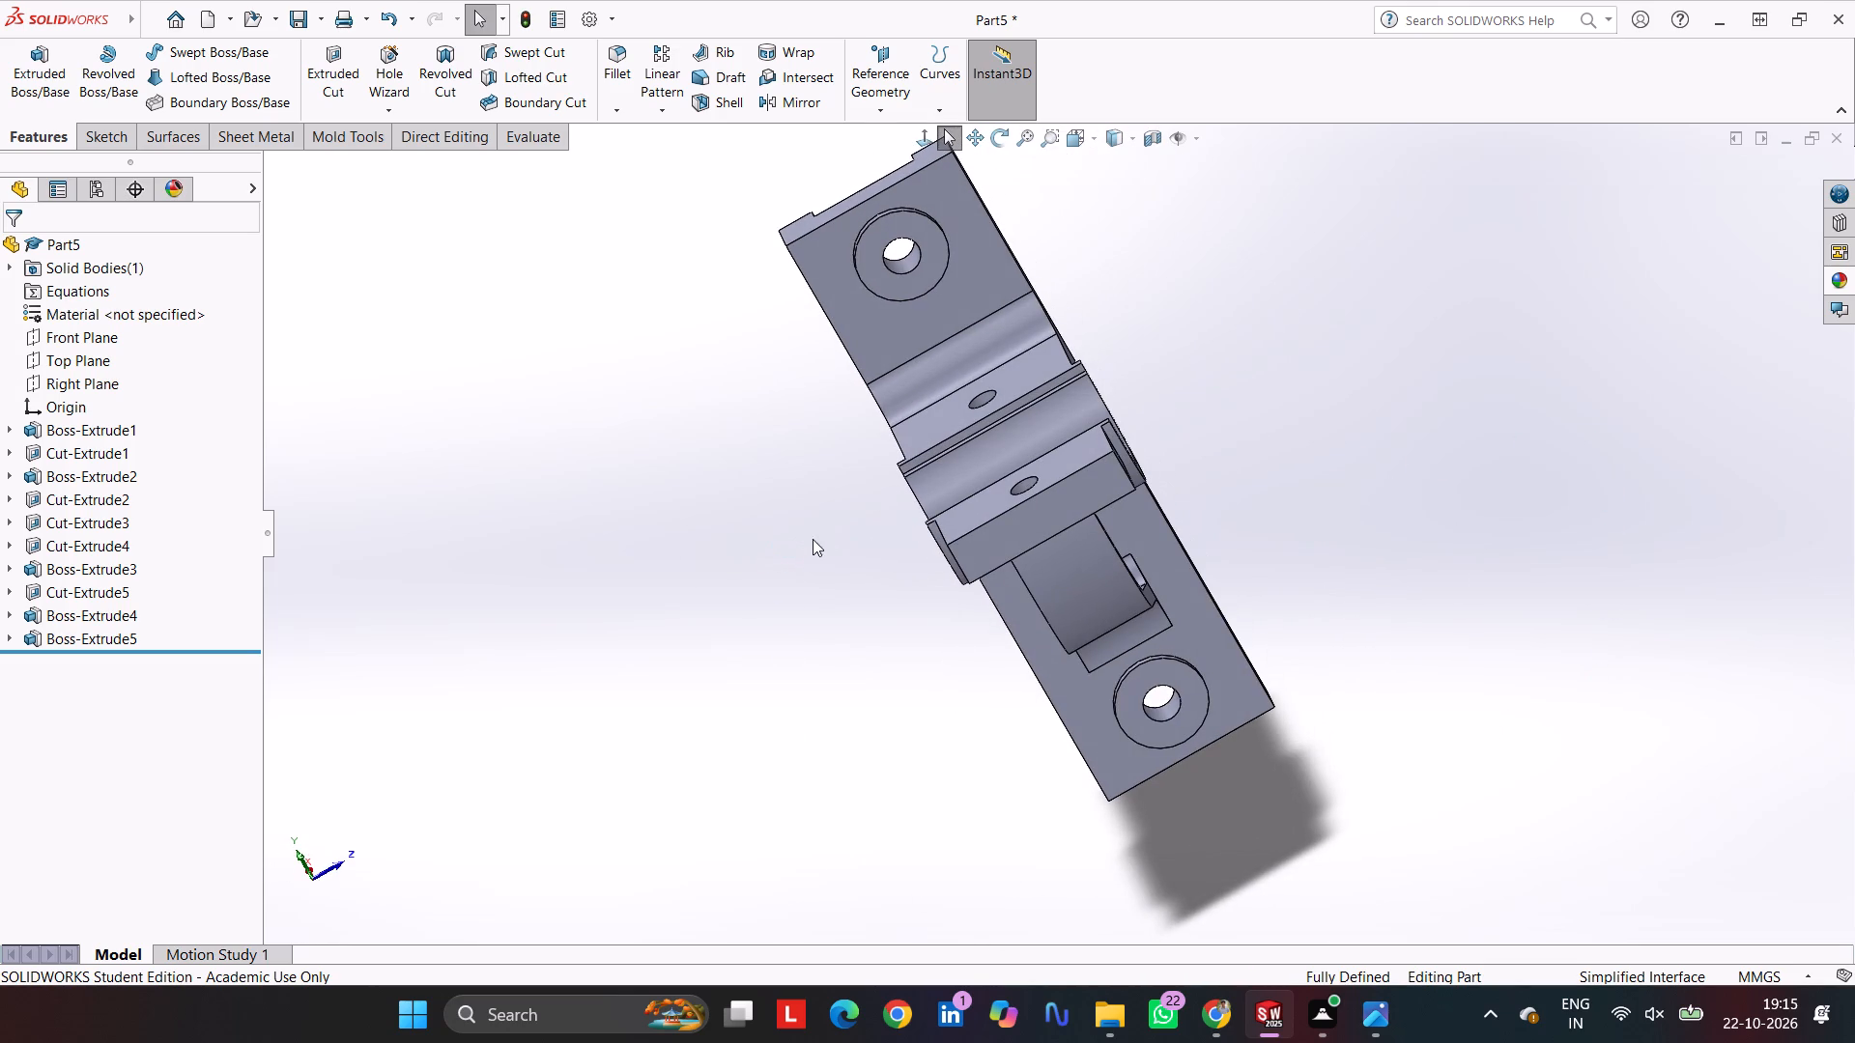
key("ctrl+7")
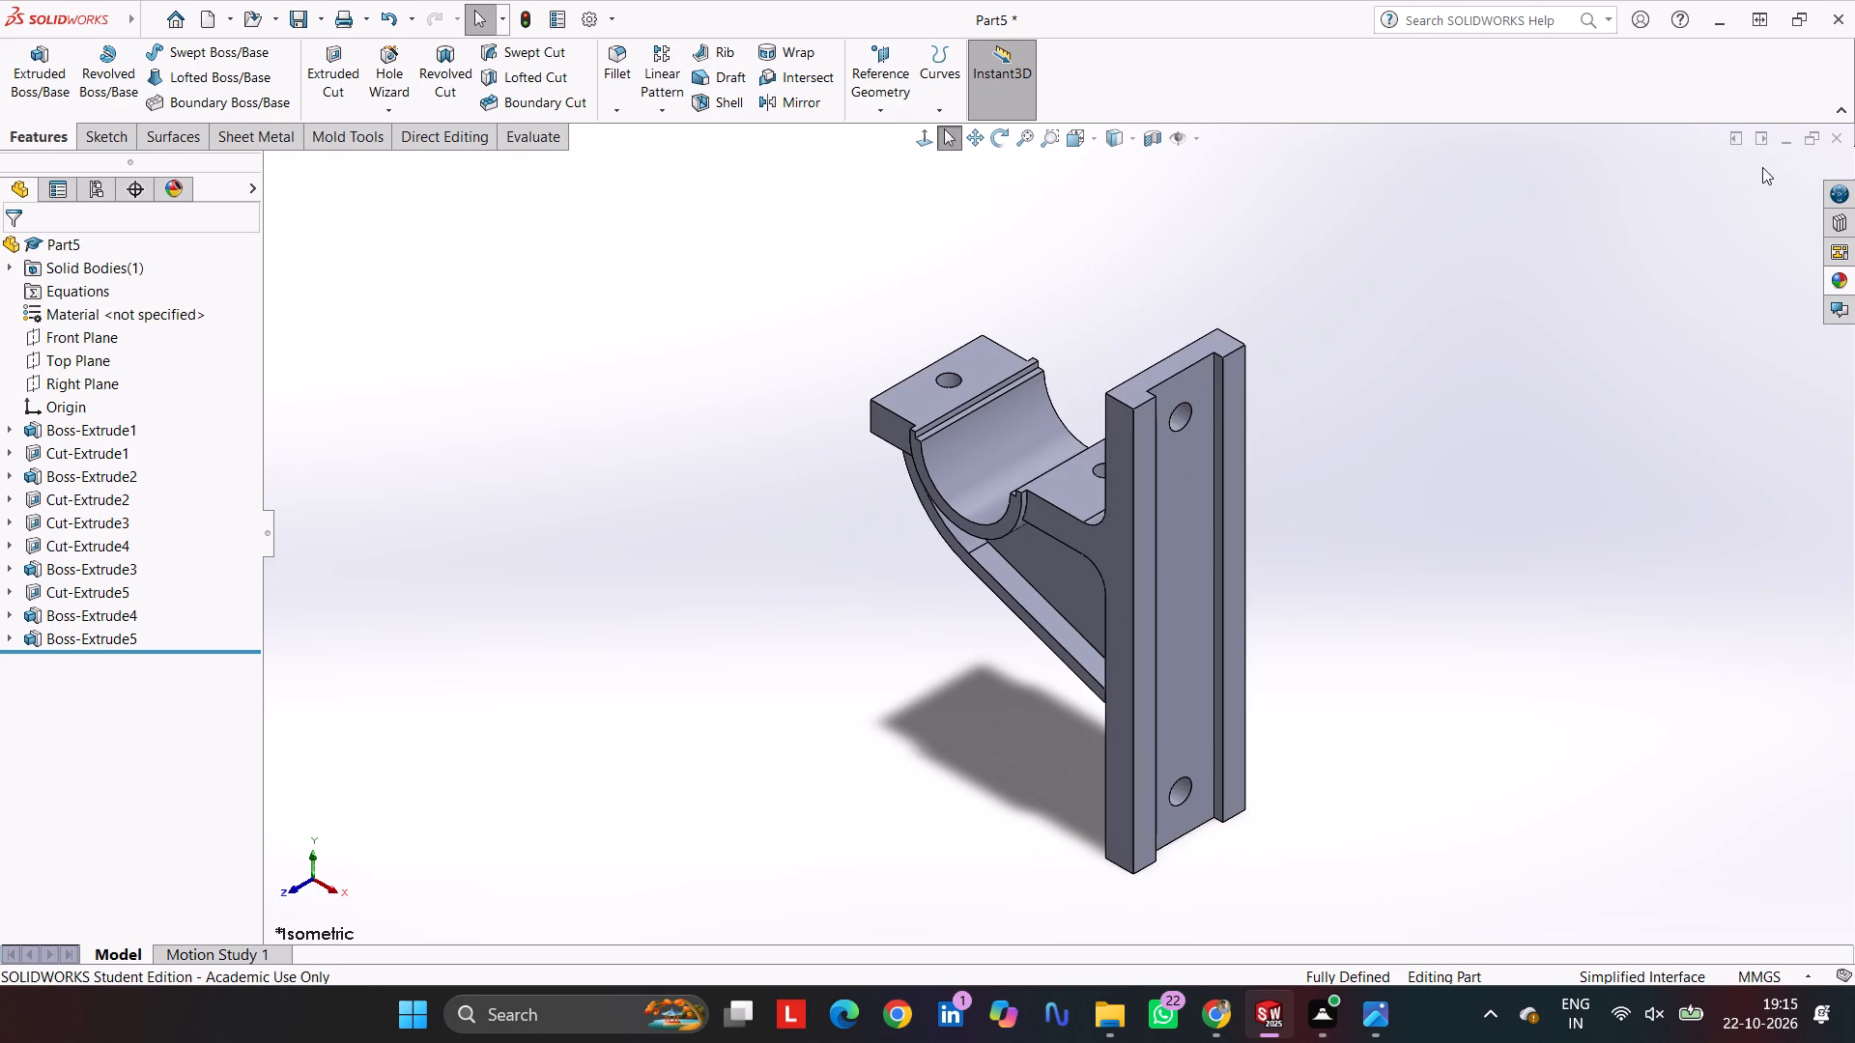
Colour the whole bracket body light cyan from the standard swatches, with a red value of 128.
left_click(1163, 545)
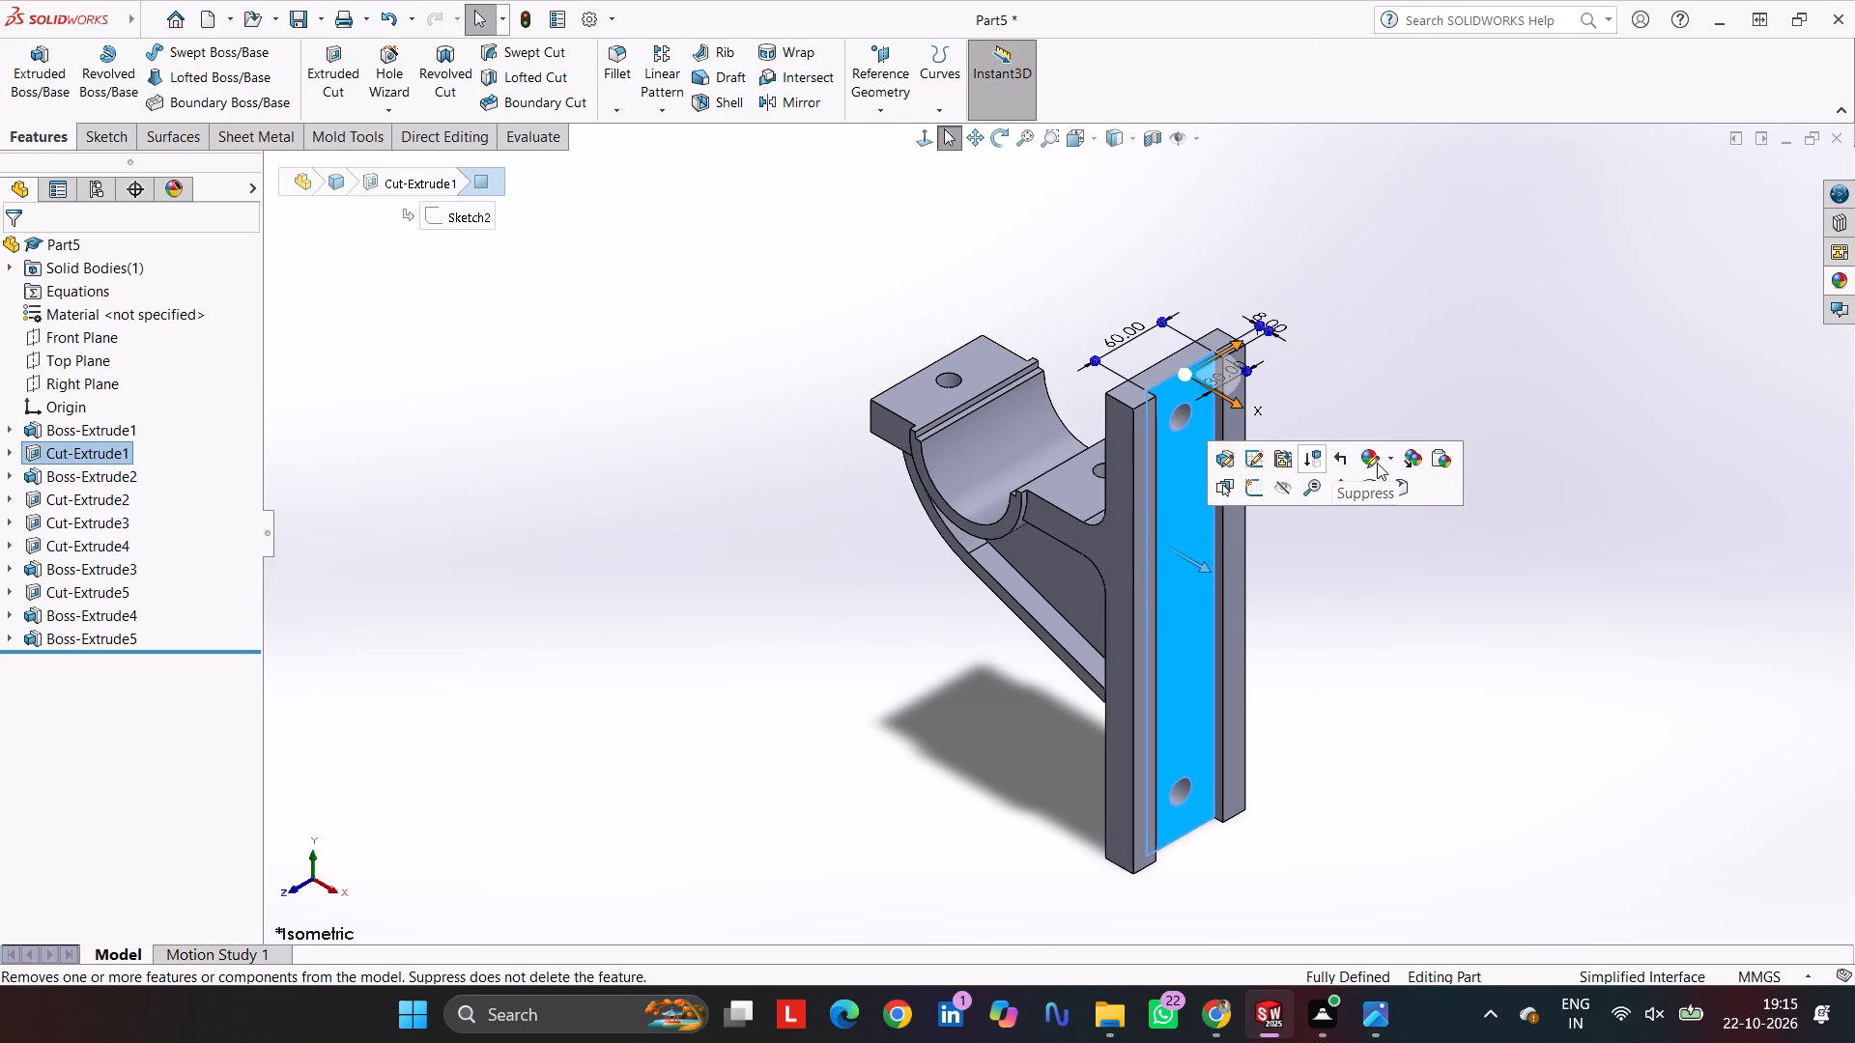
left_click(1361, 455)
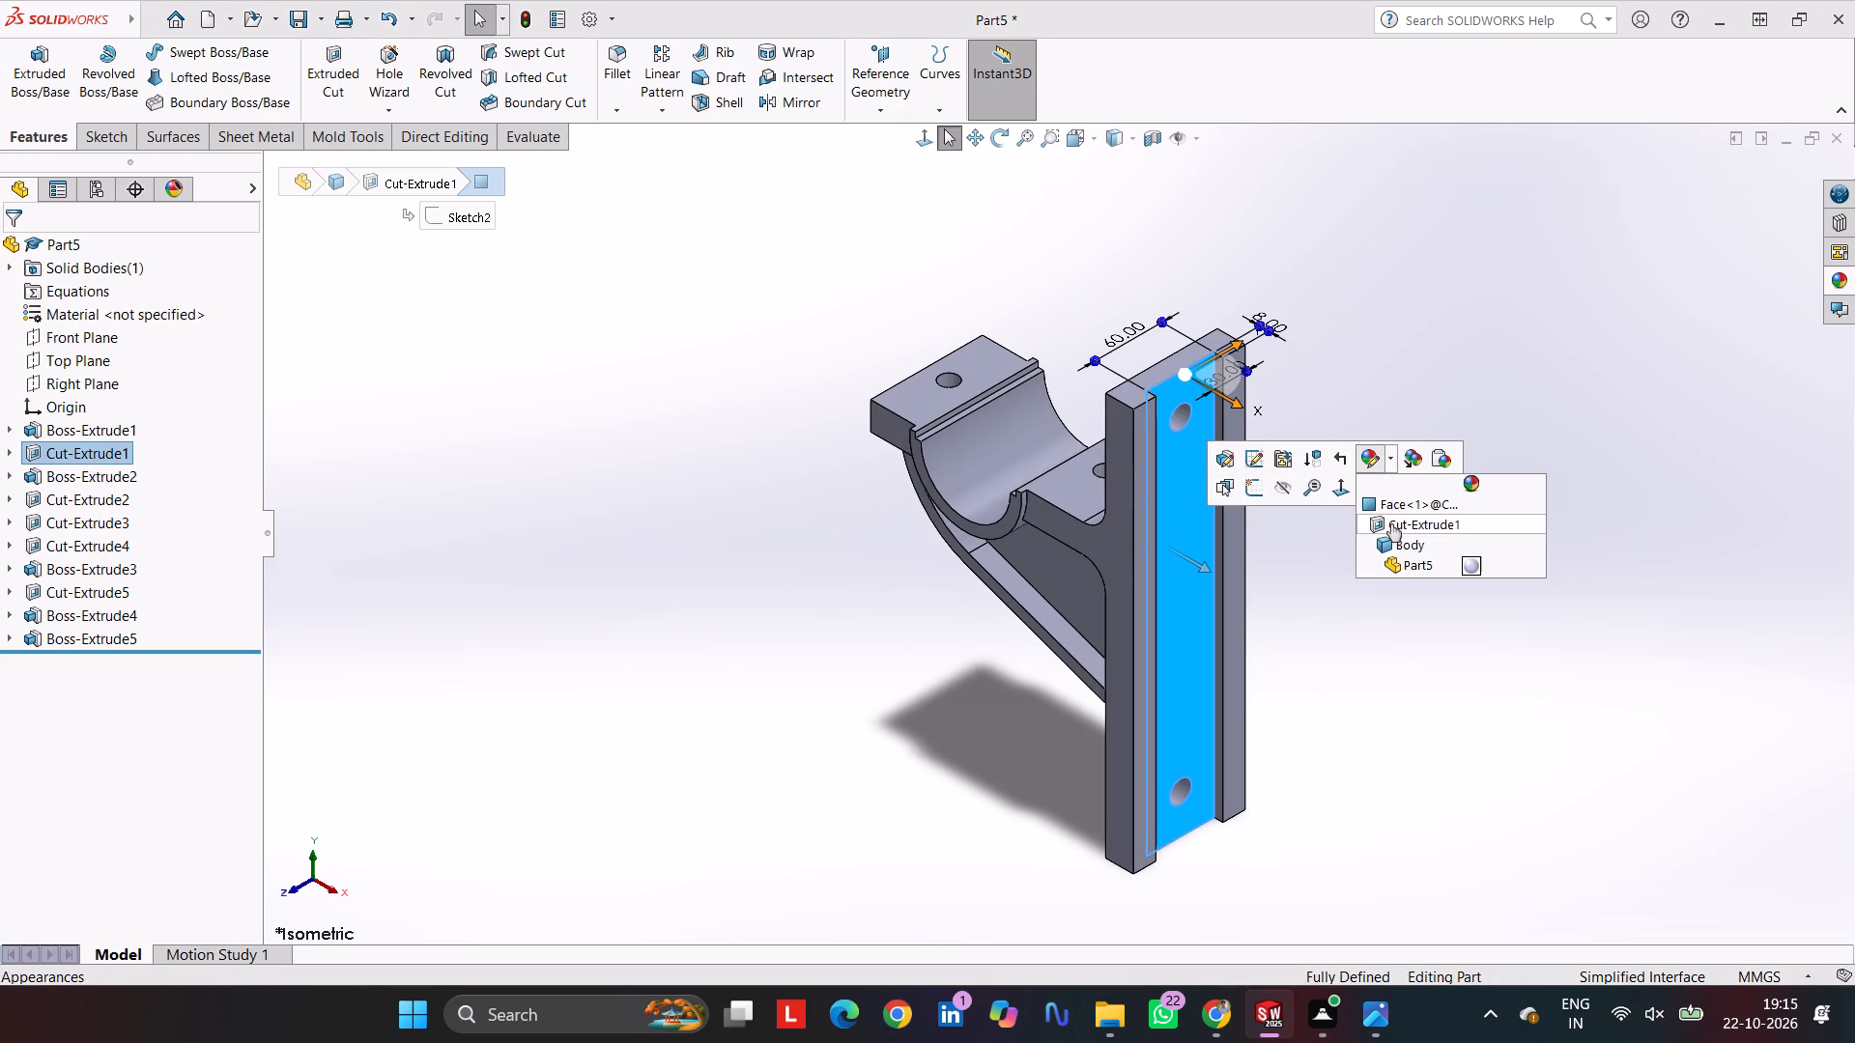
left_click(1394, 544)
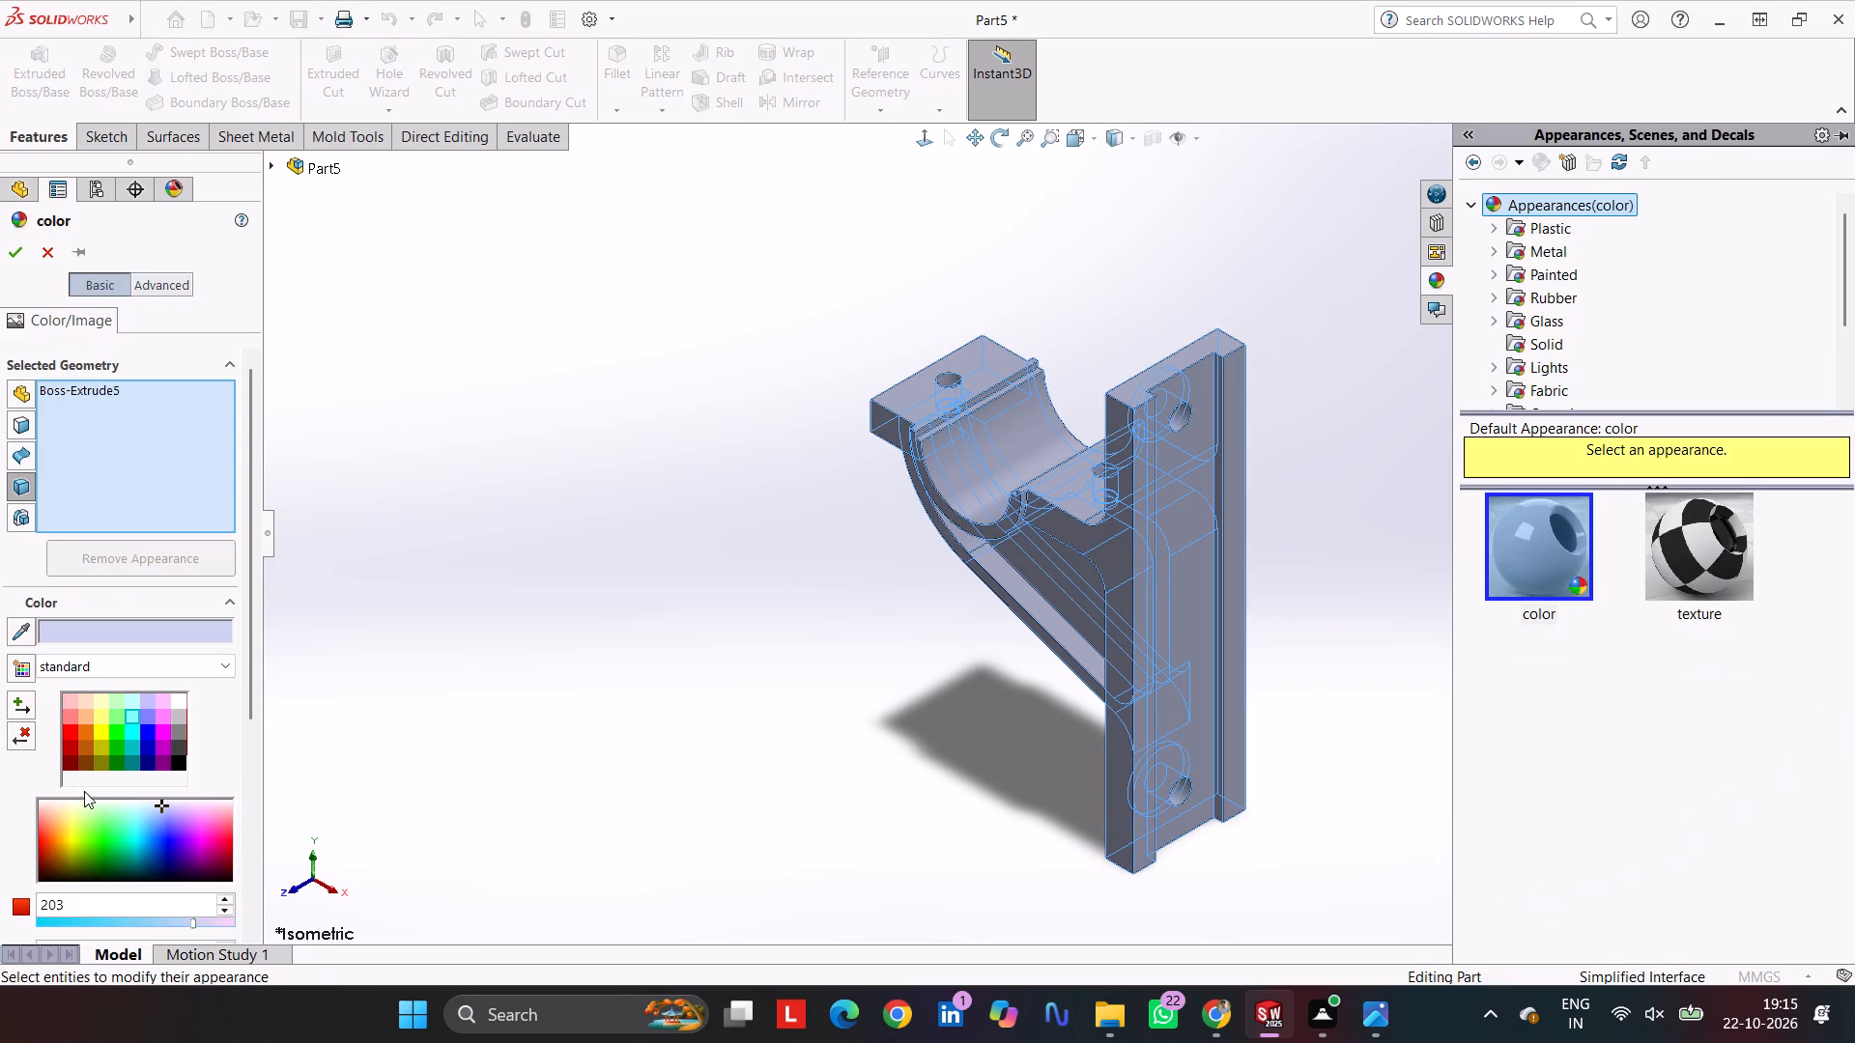
left_click(129, 736)
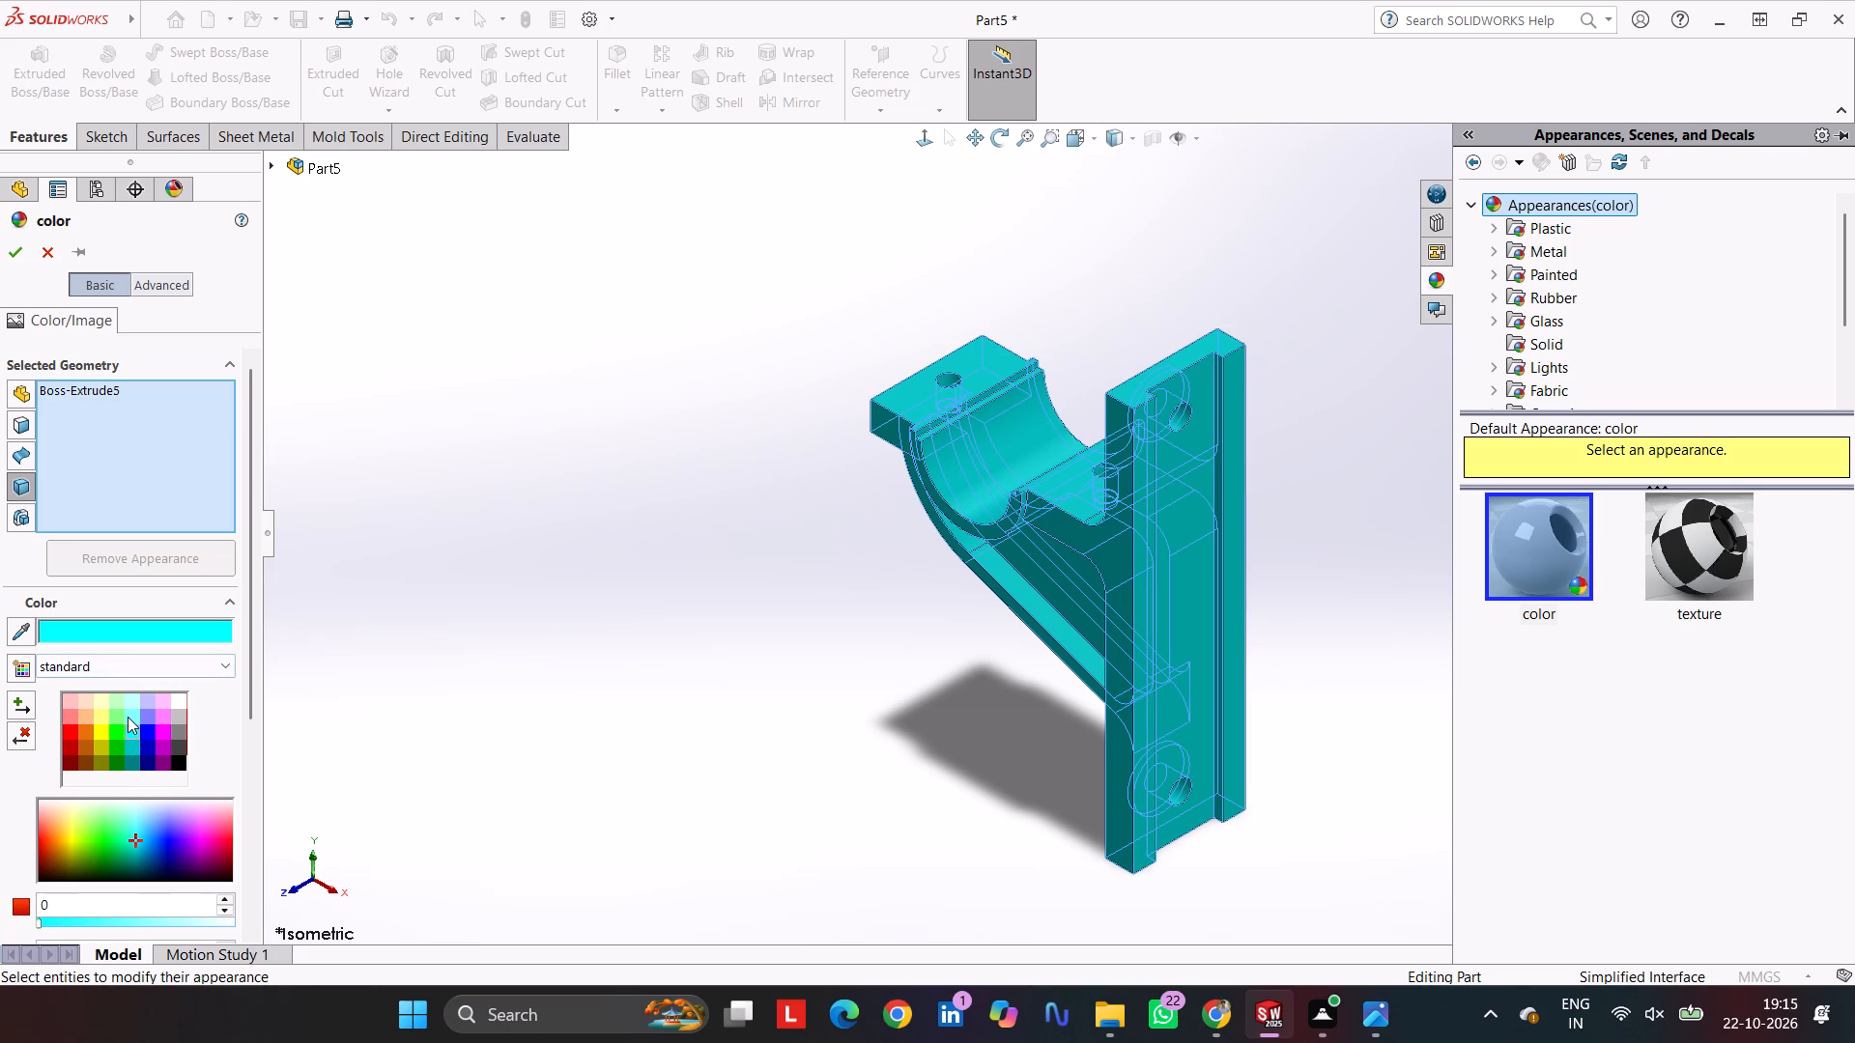
left_click(128, 717)
left_click(131, 731)
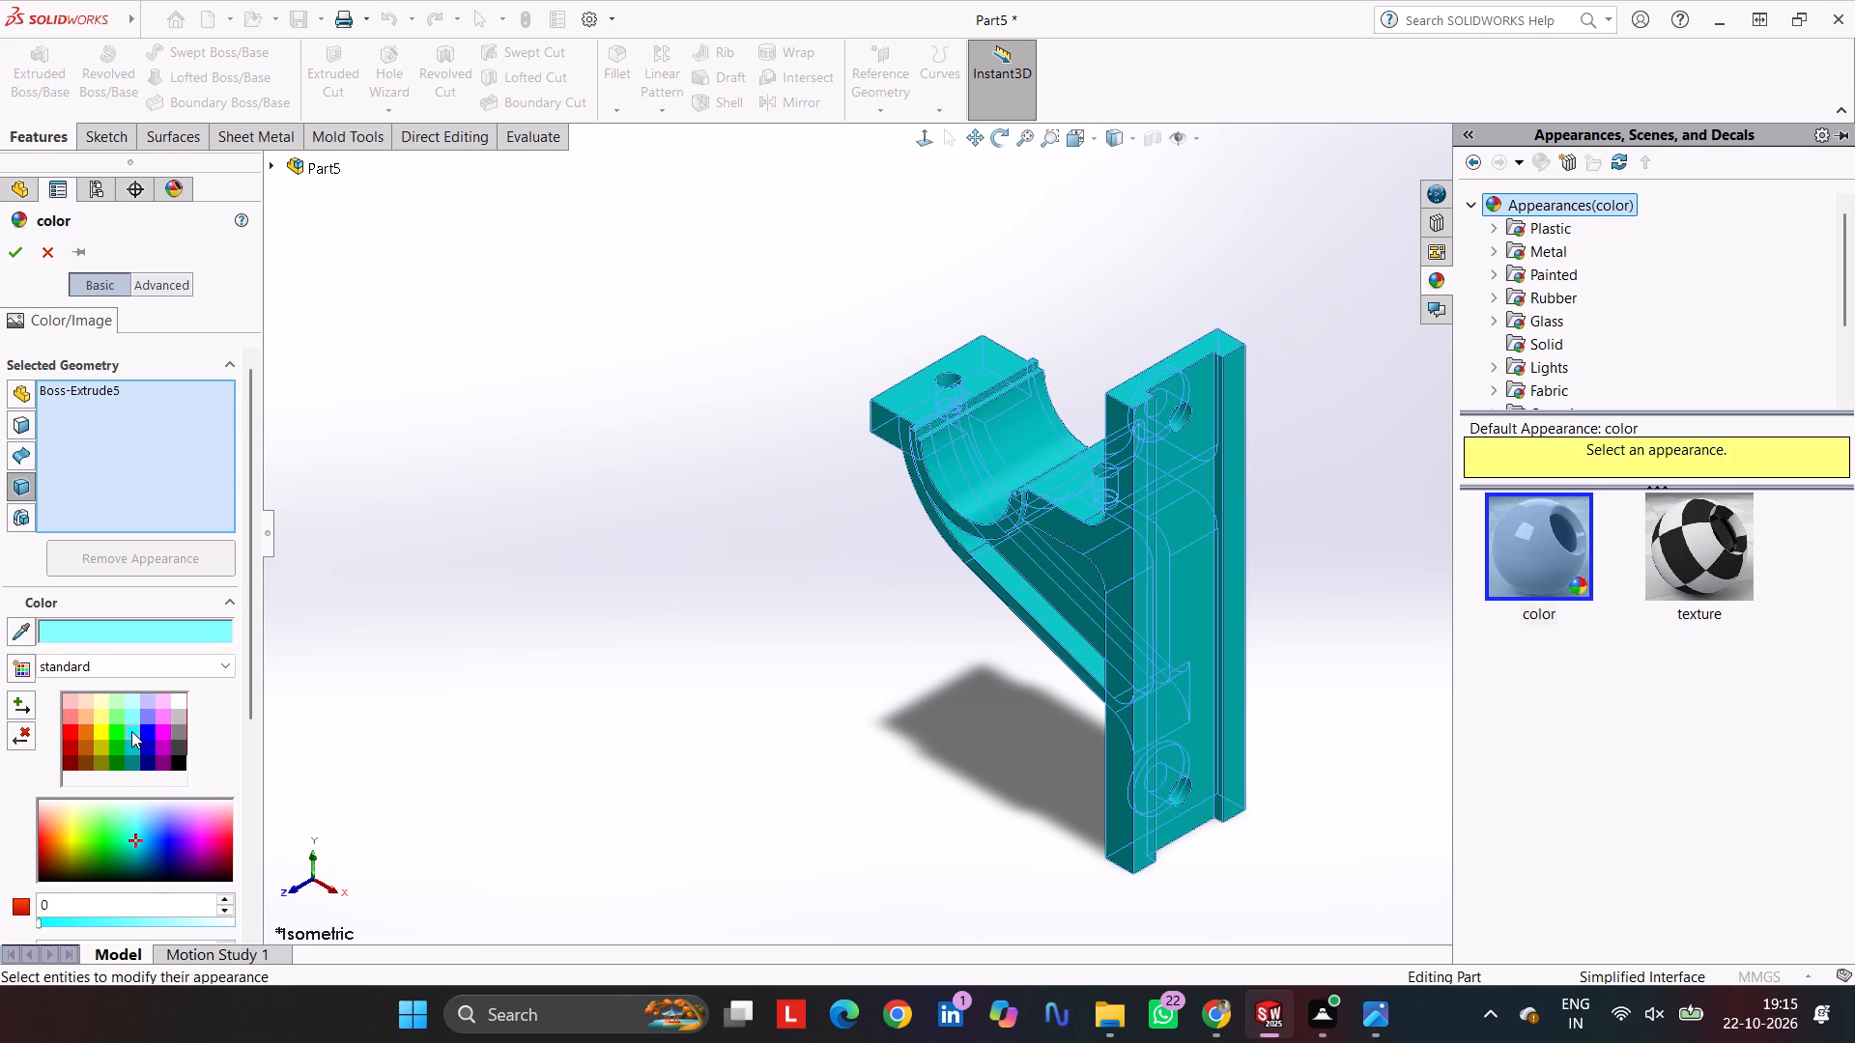
left_click(132, 745)
left_click(130, 702)
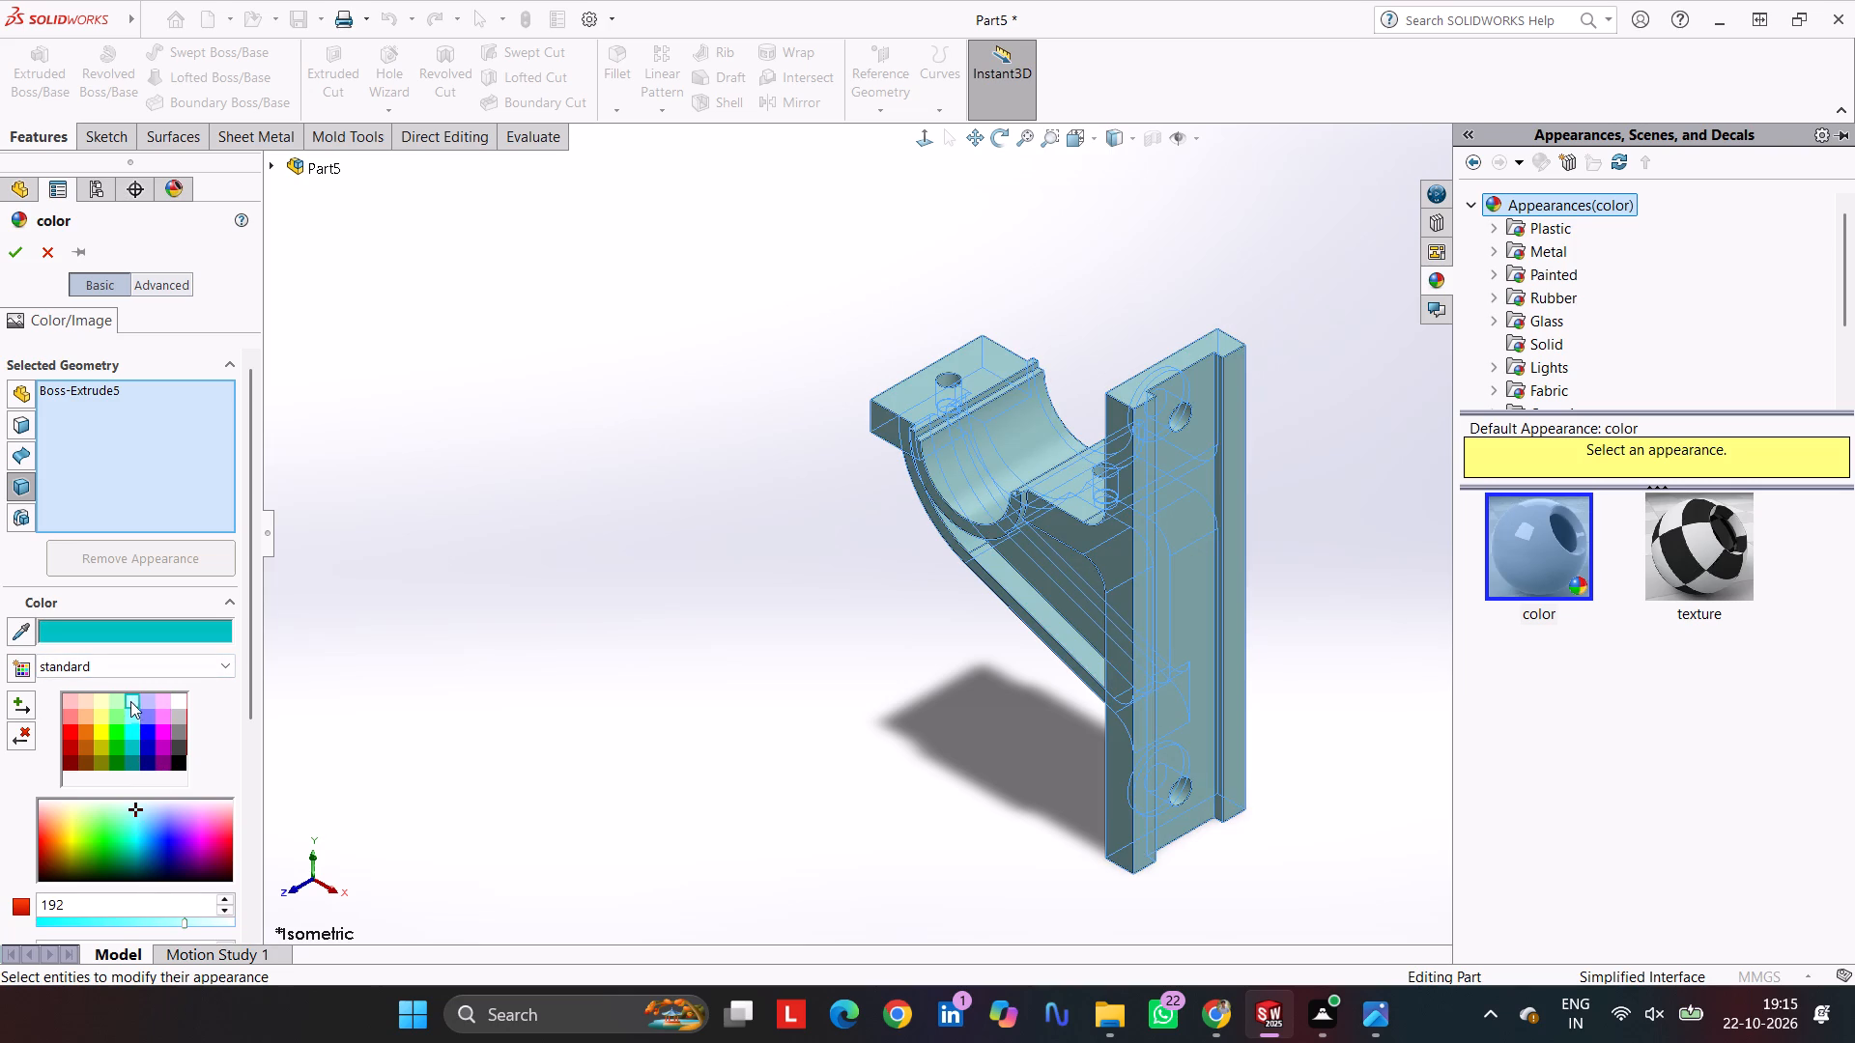
left_click(132, 722)
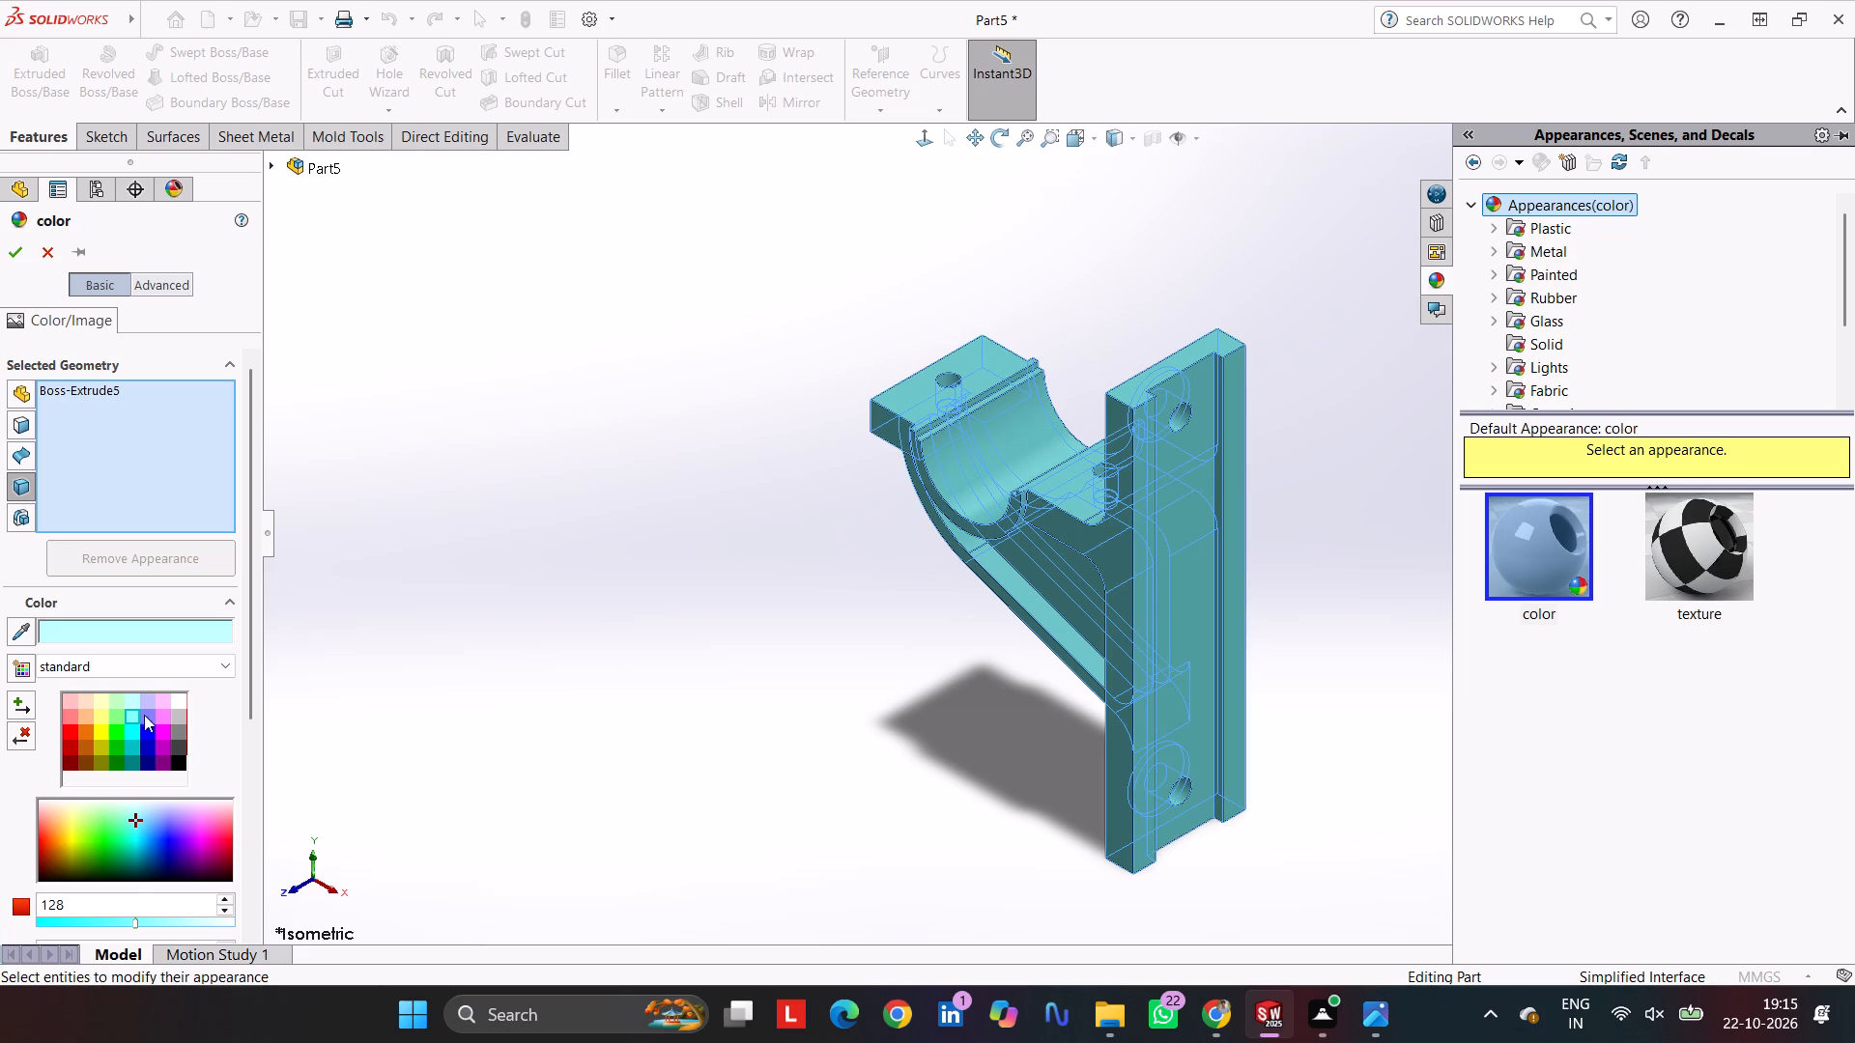
left_click(609, 462)
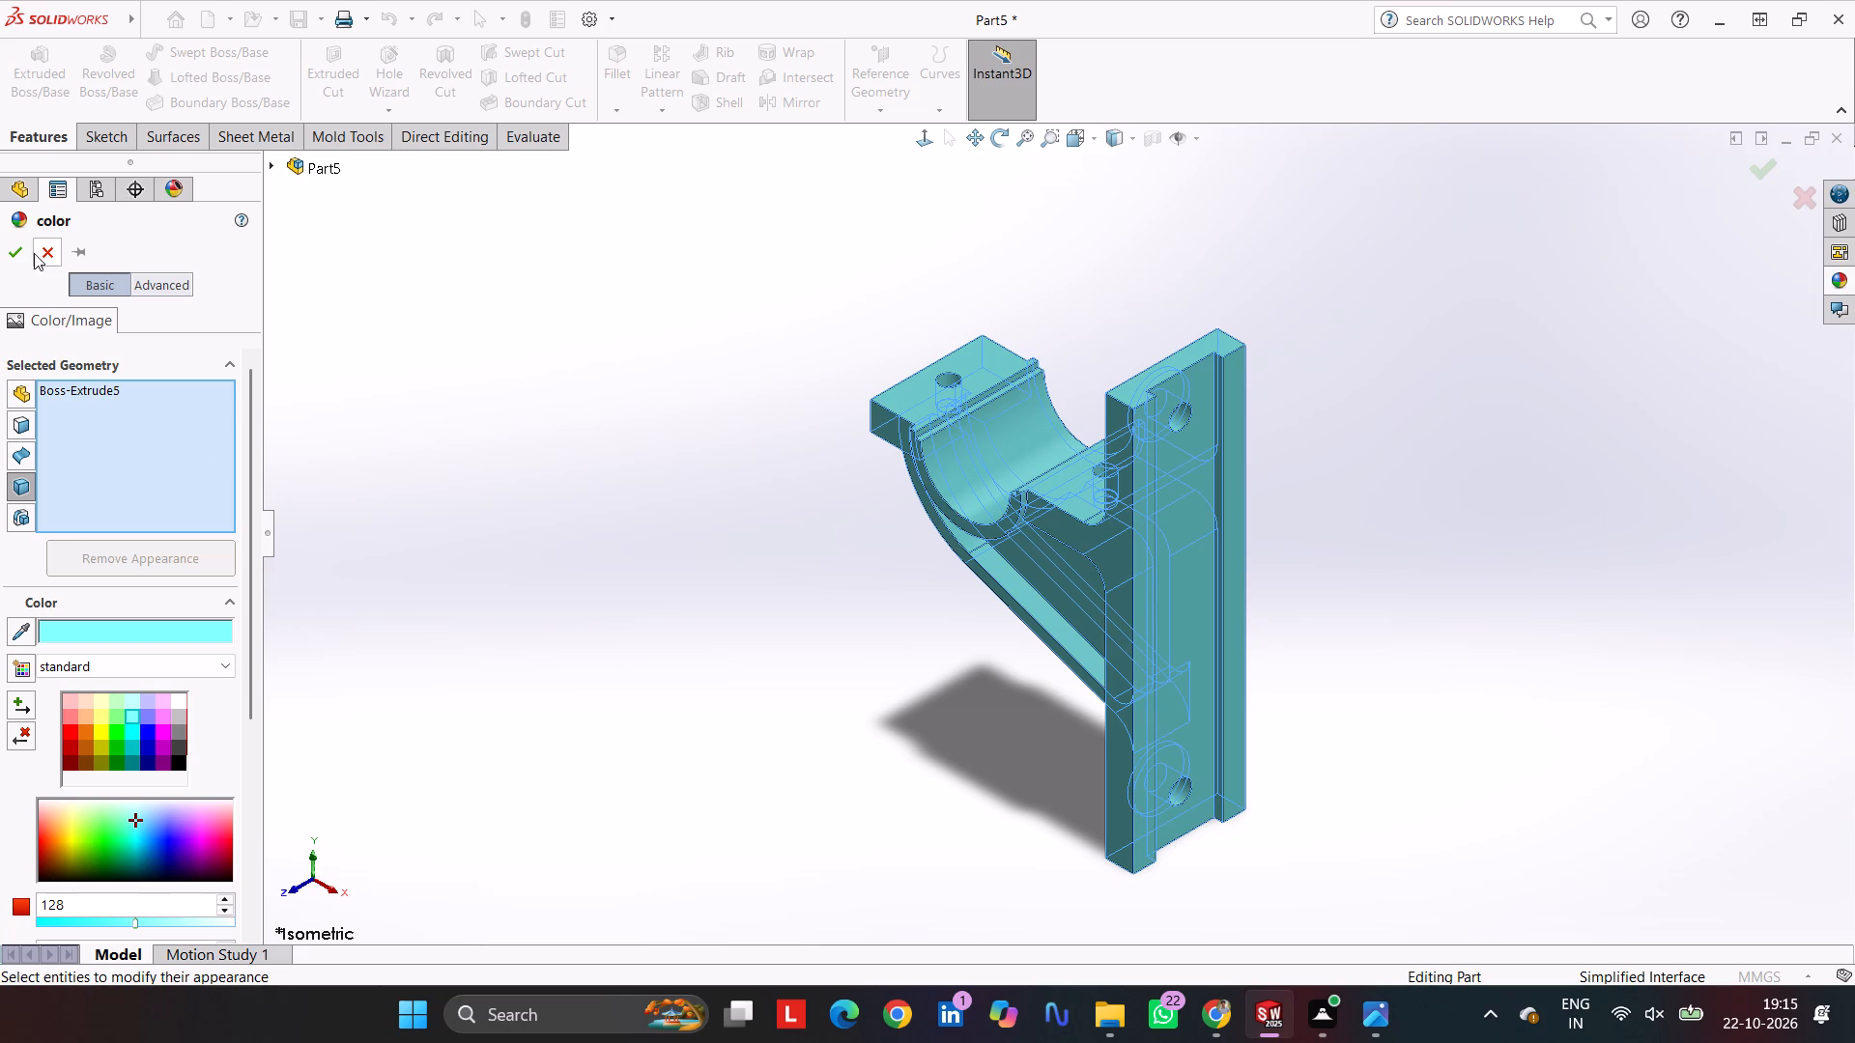
left_click(13, 253)
left_click(513, 409)
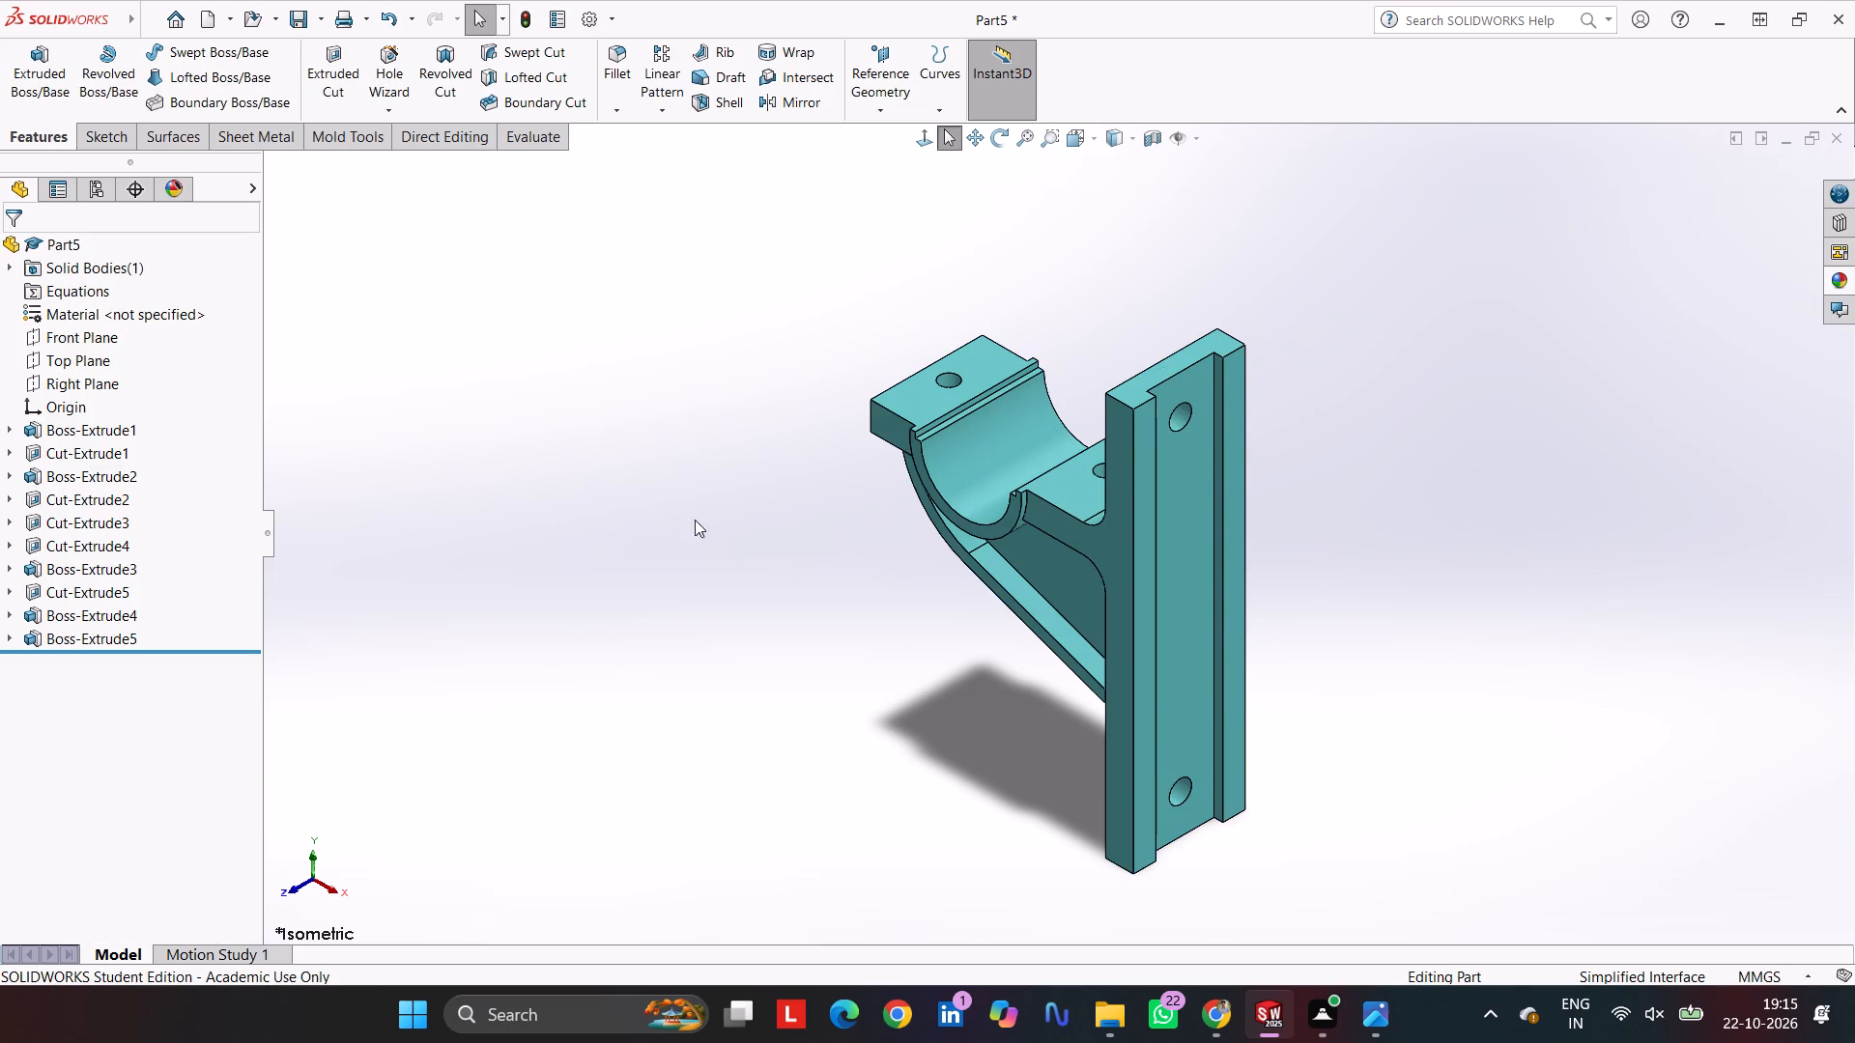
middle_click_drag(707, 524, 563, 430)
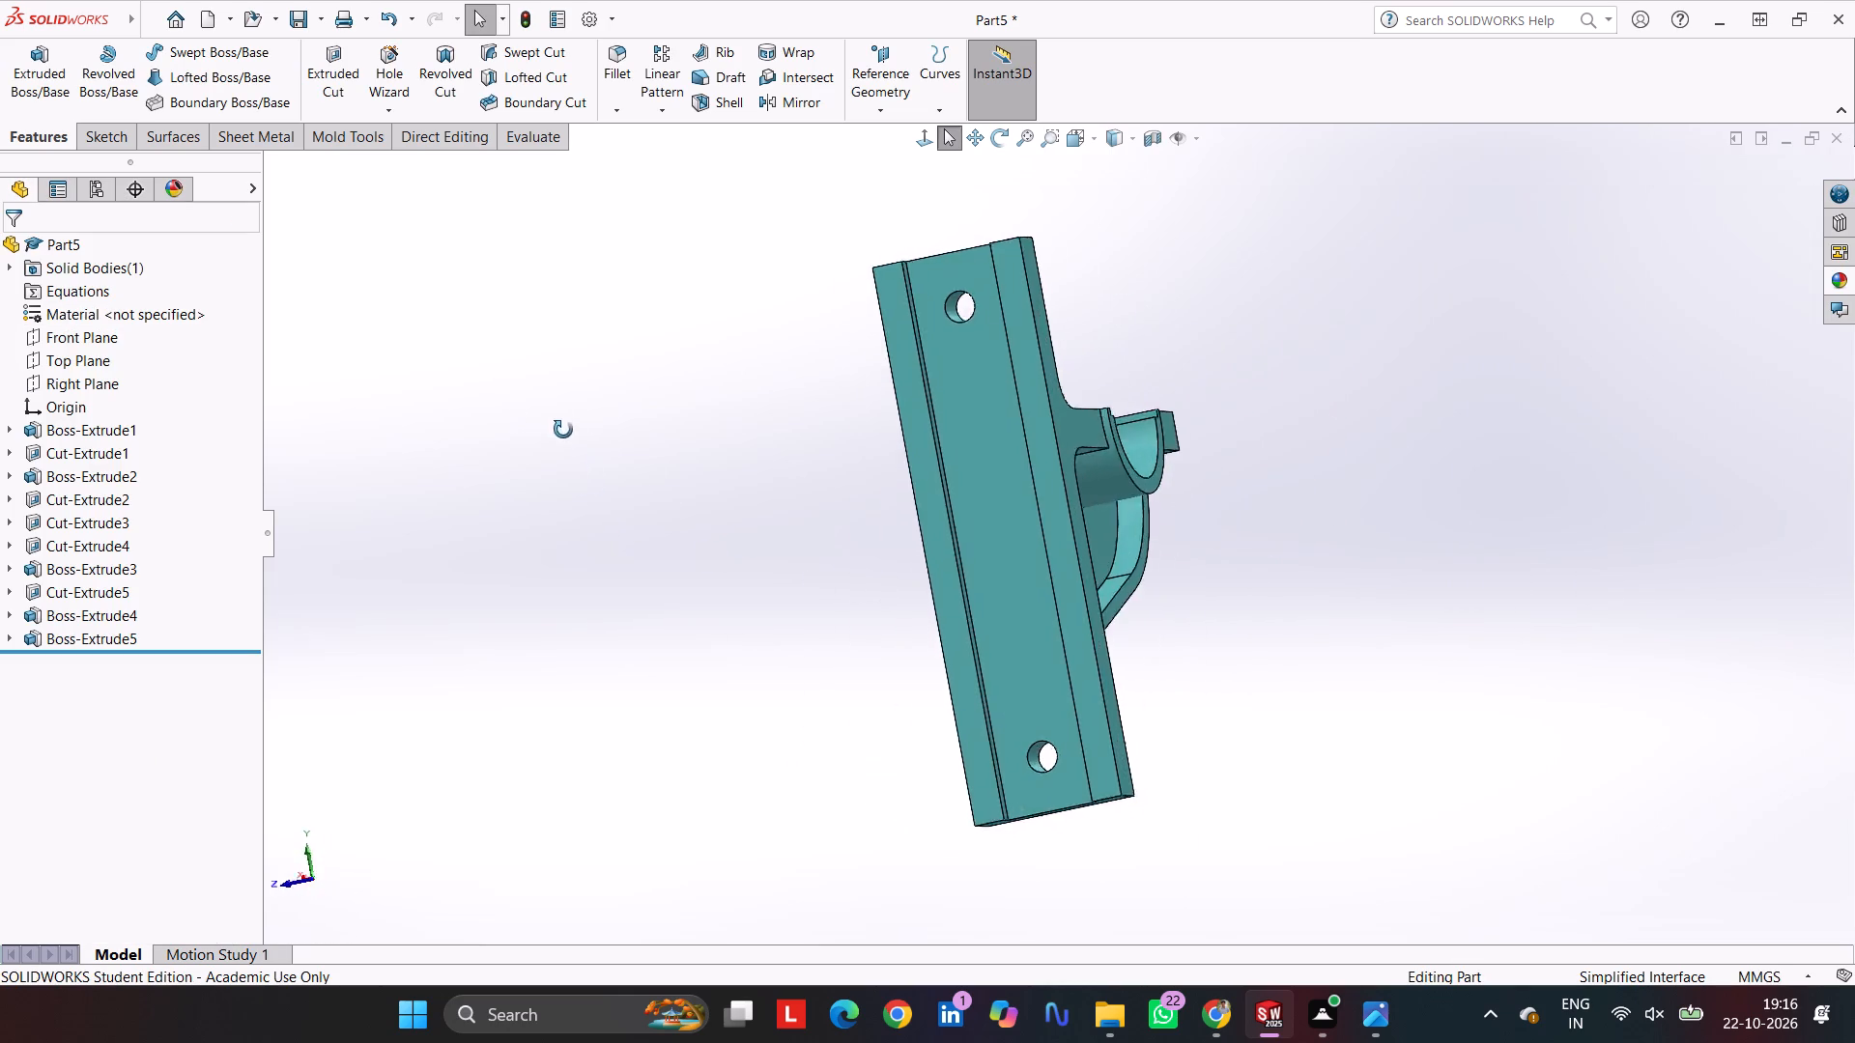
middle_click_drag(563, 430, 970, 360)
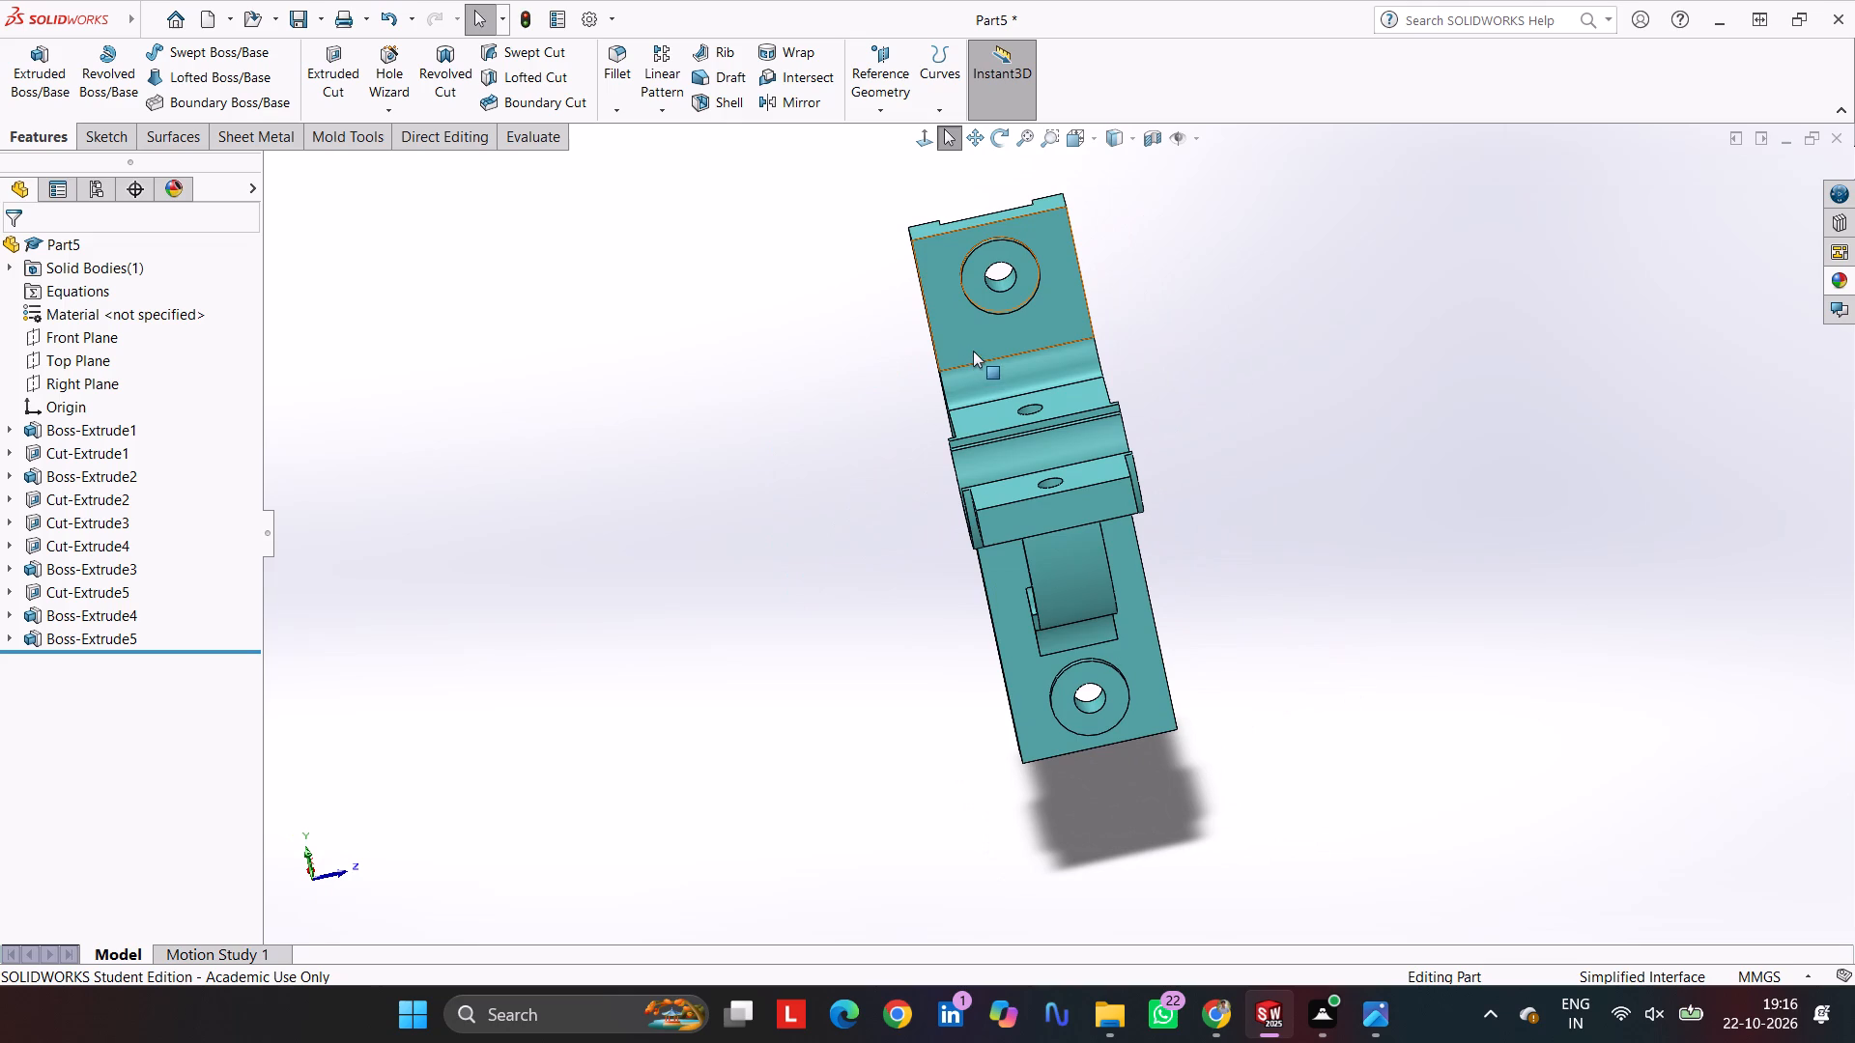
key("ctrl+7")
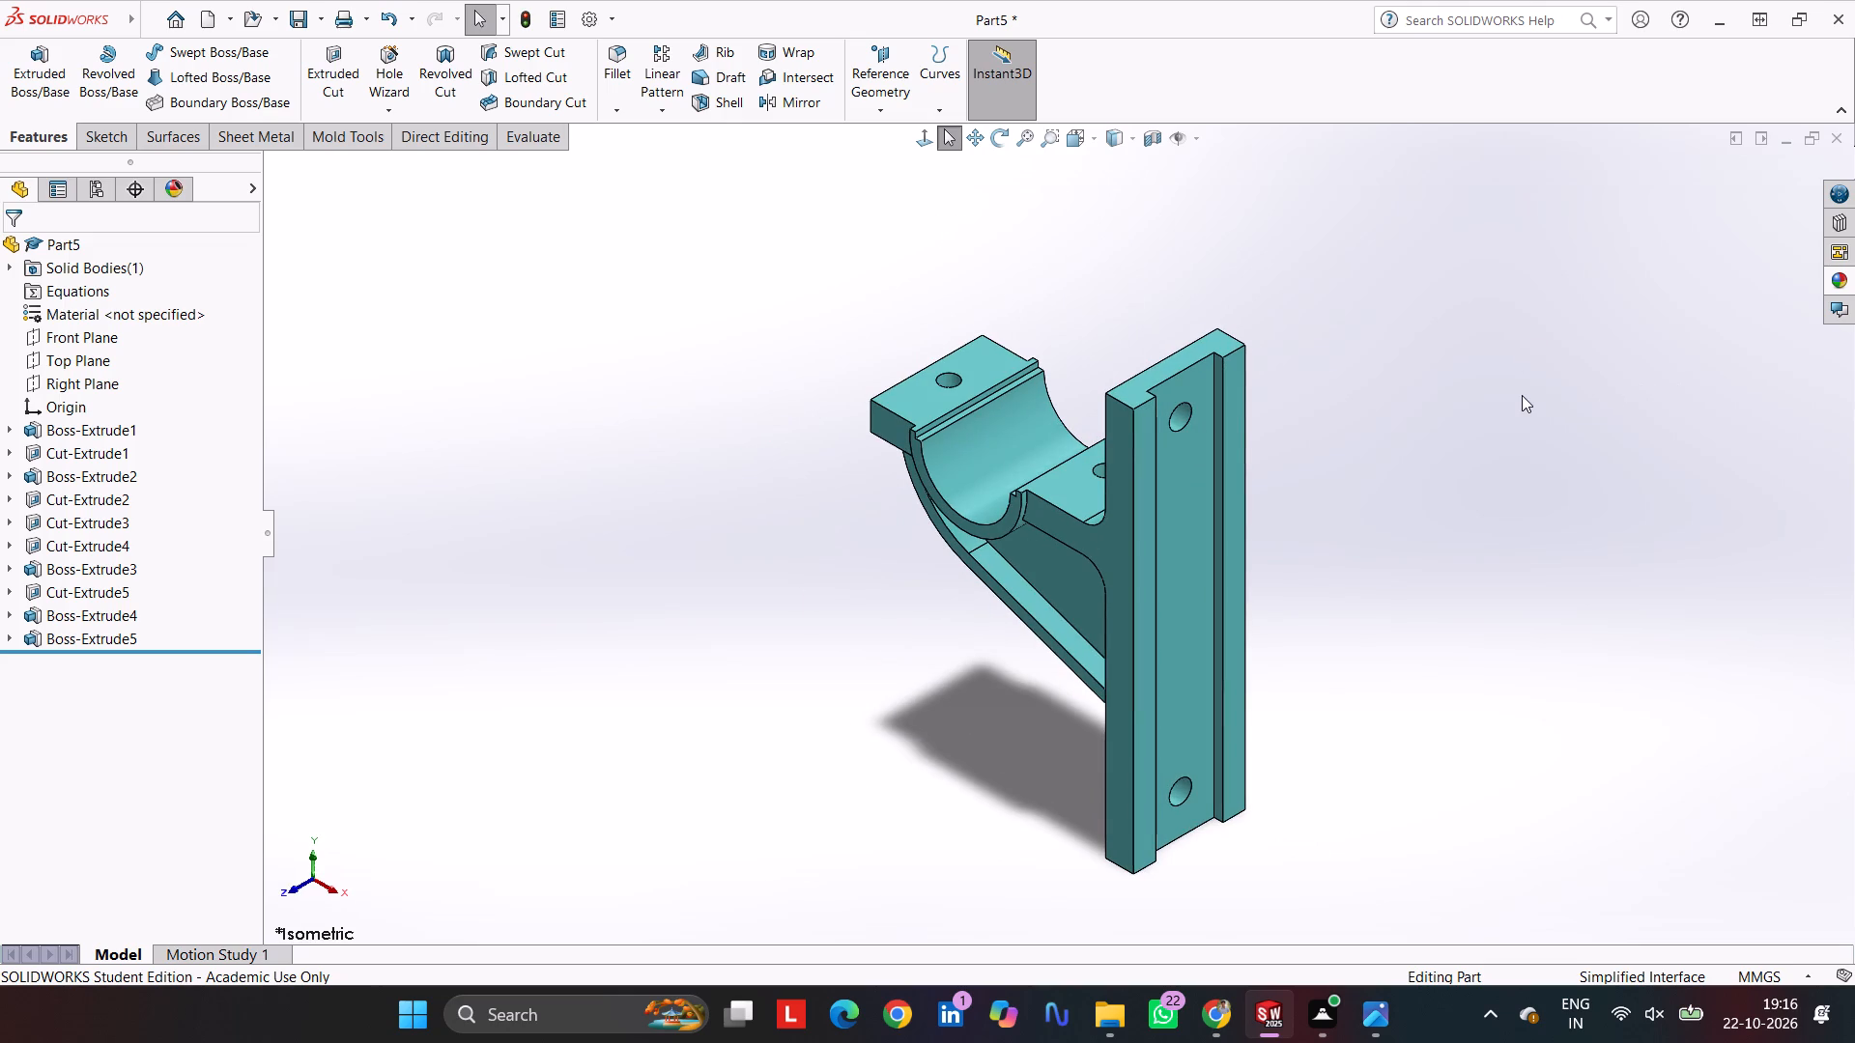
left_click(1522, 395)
Start saving the part and create a folder named Pivot Chair Assembly inside the PROJECT folder.
key("ctrl+s")
left_click(810, 222)
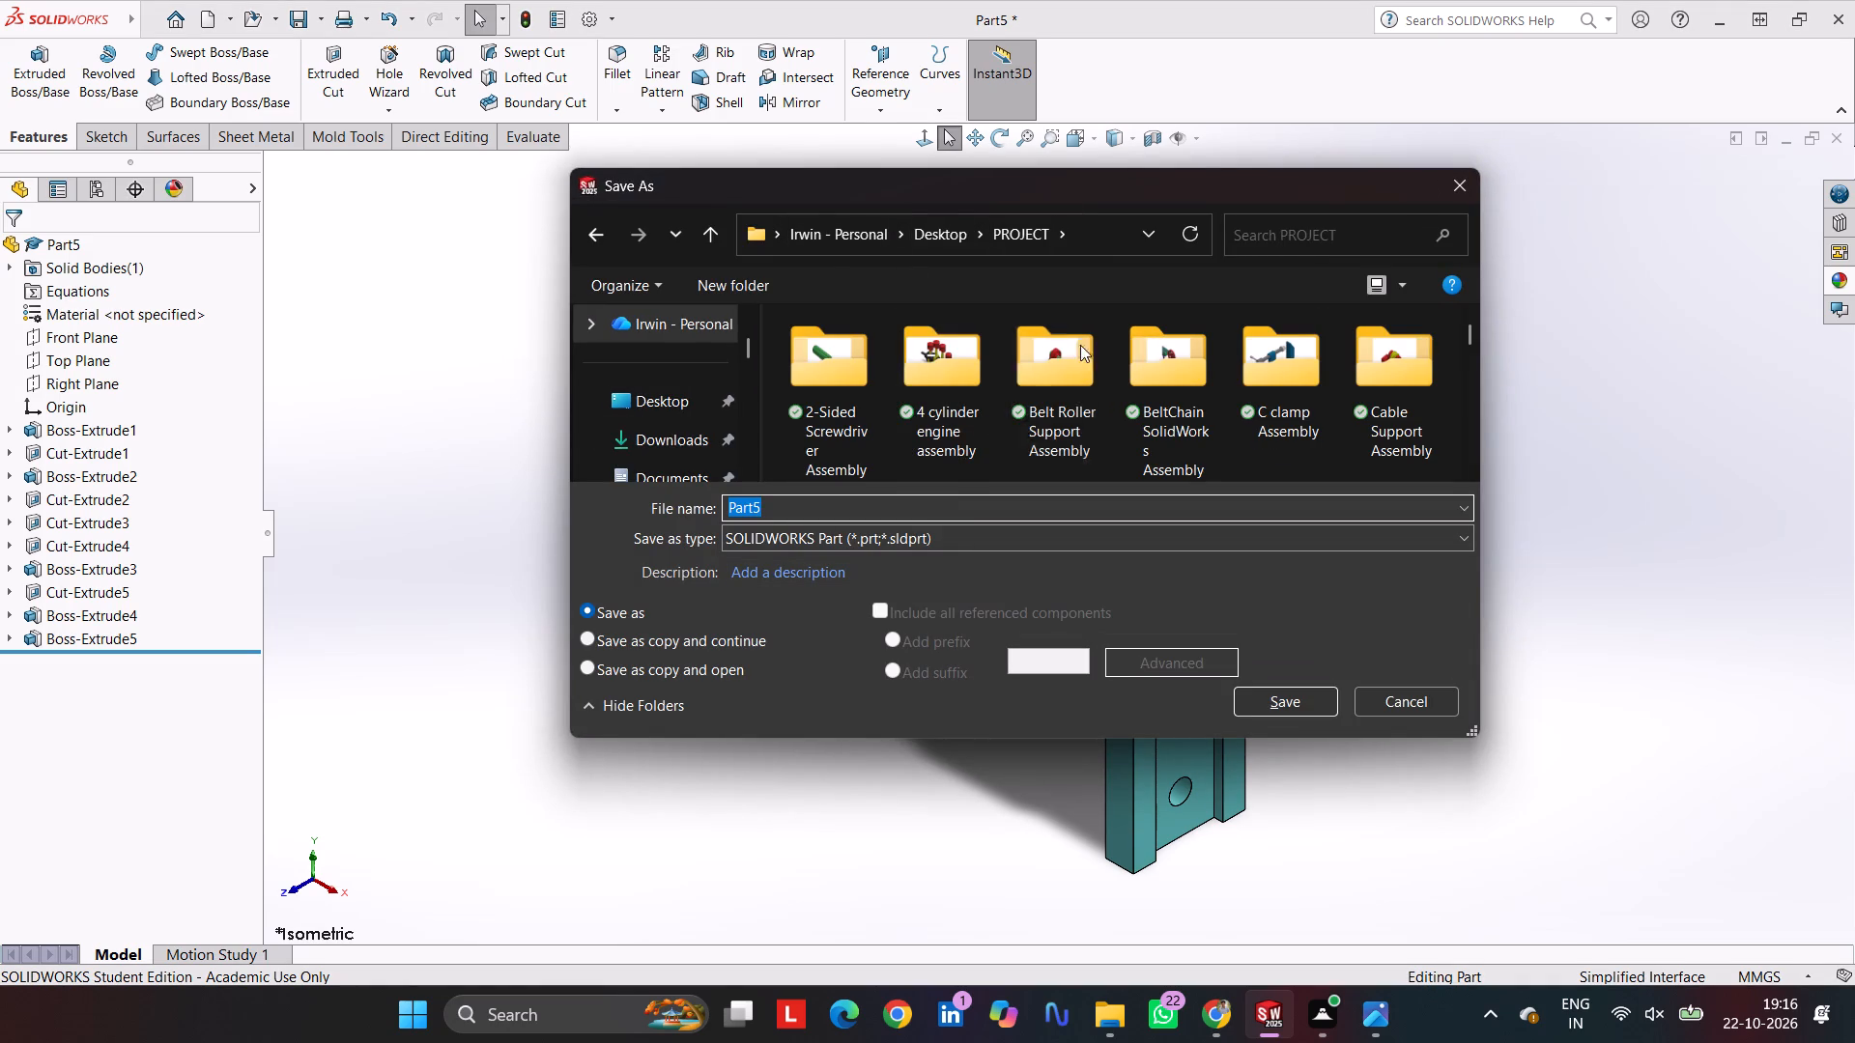
right_click(1111, 328)
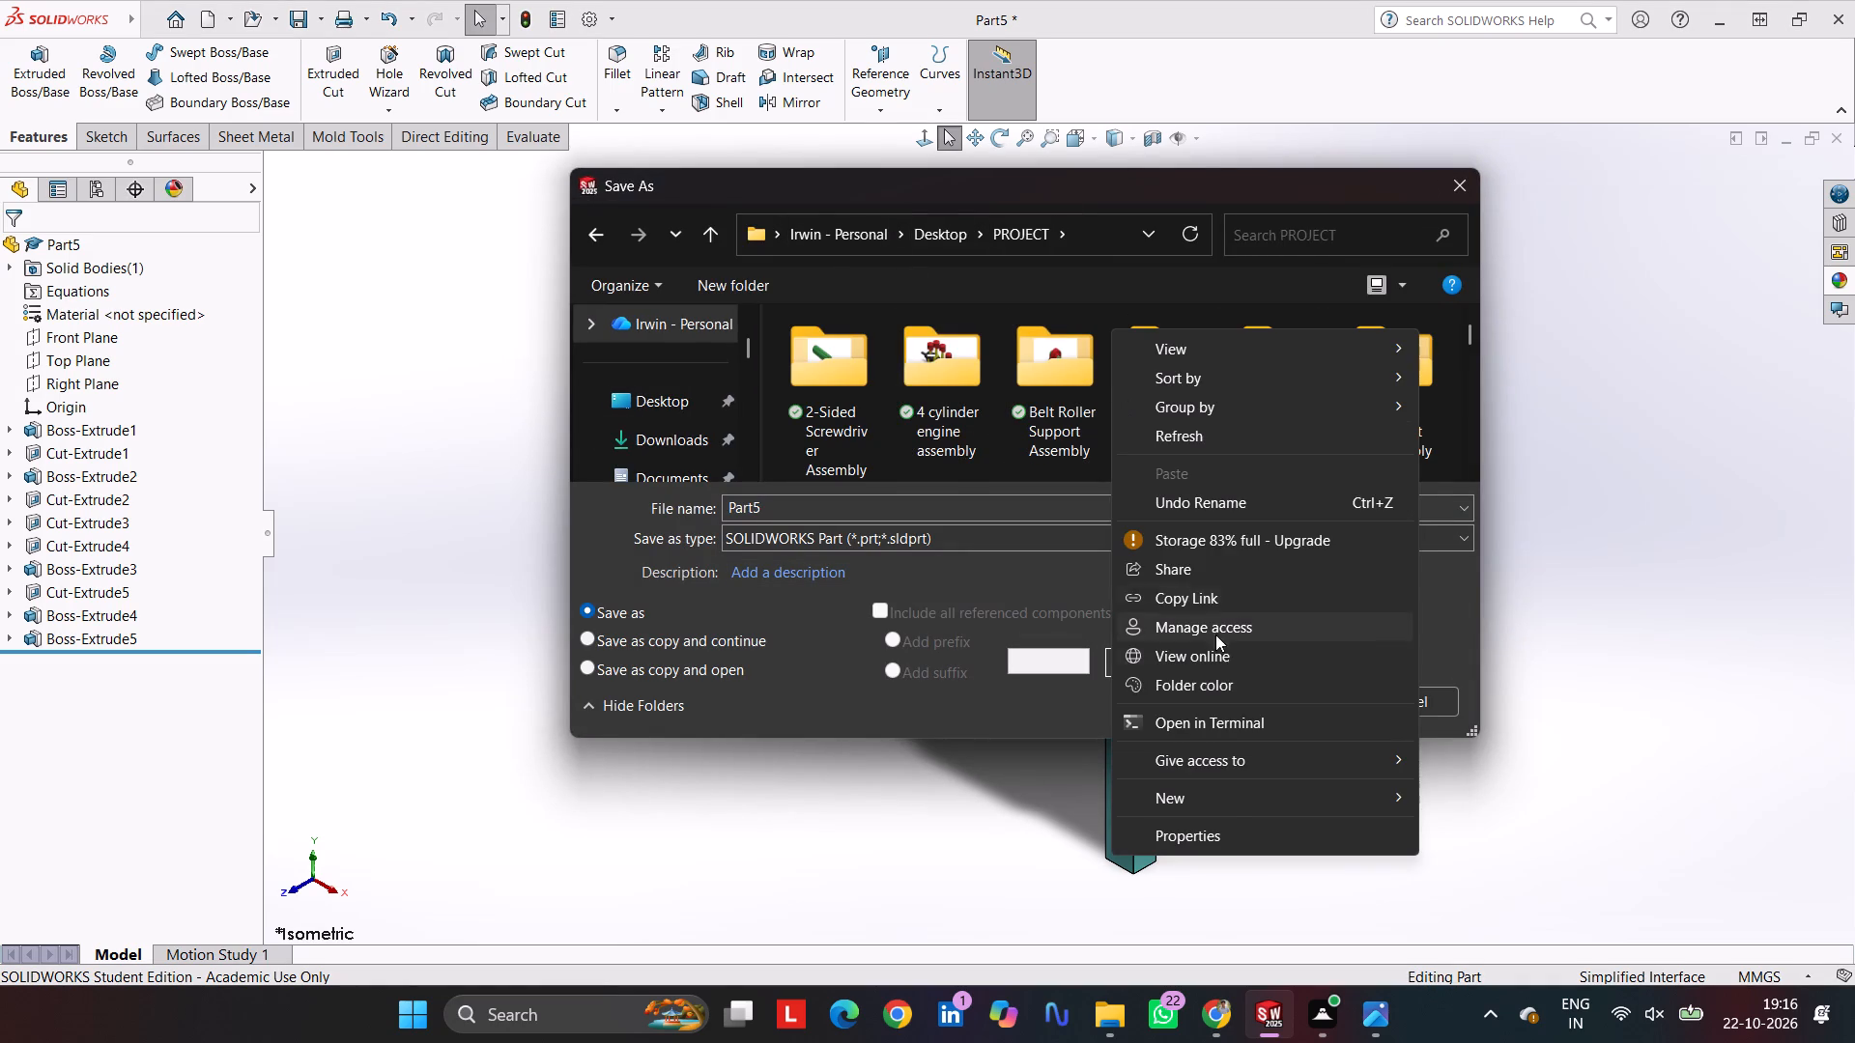
left_click(1229, 792)
left_click(1469, 512)
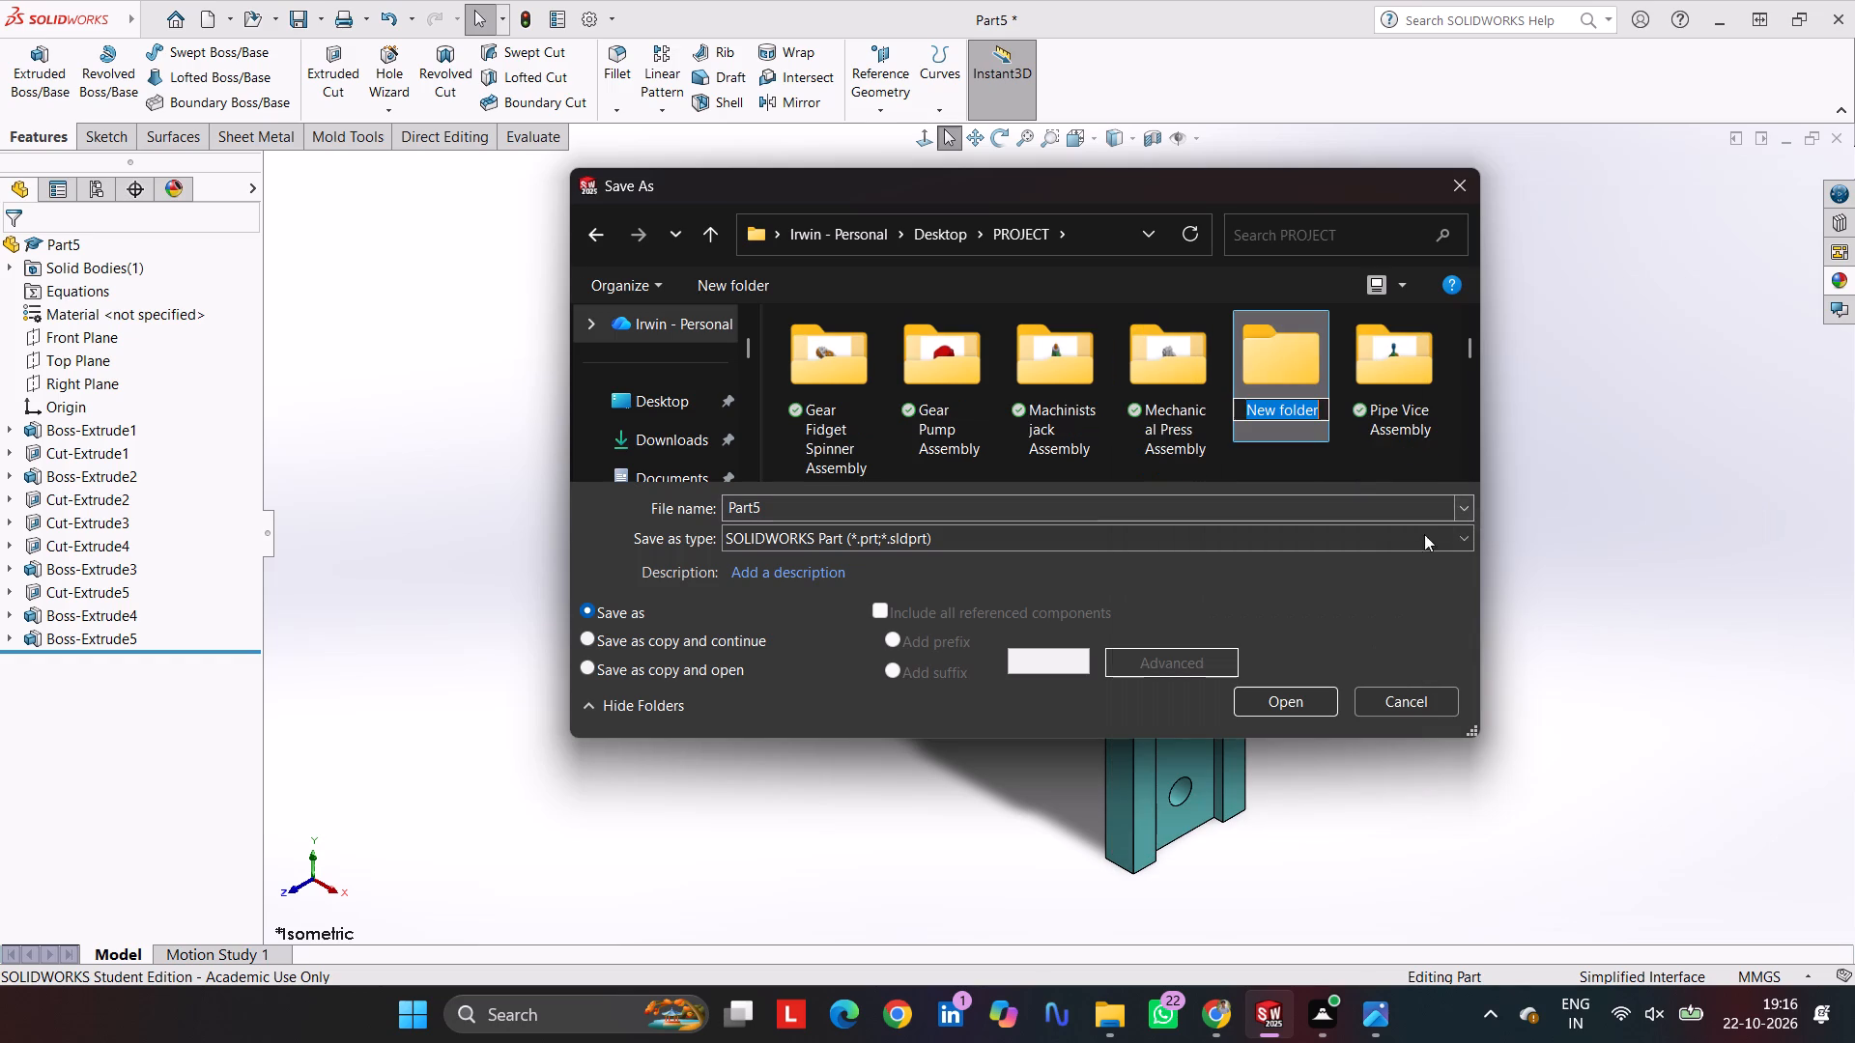
key("super+v")
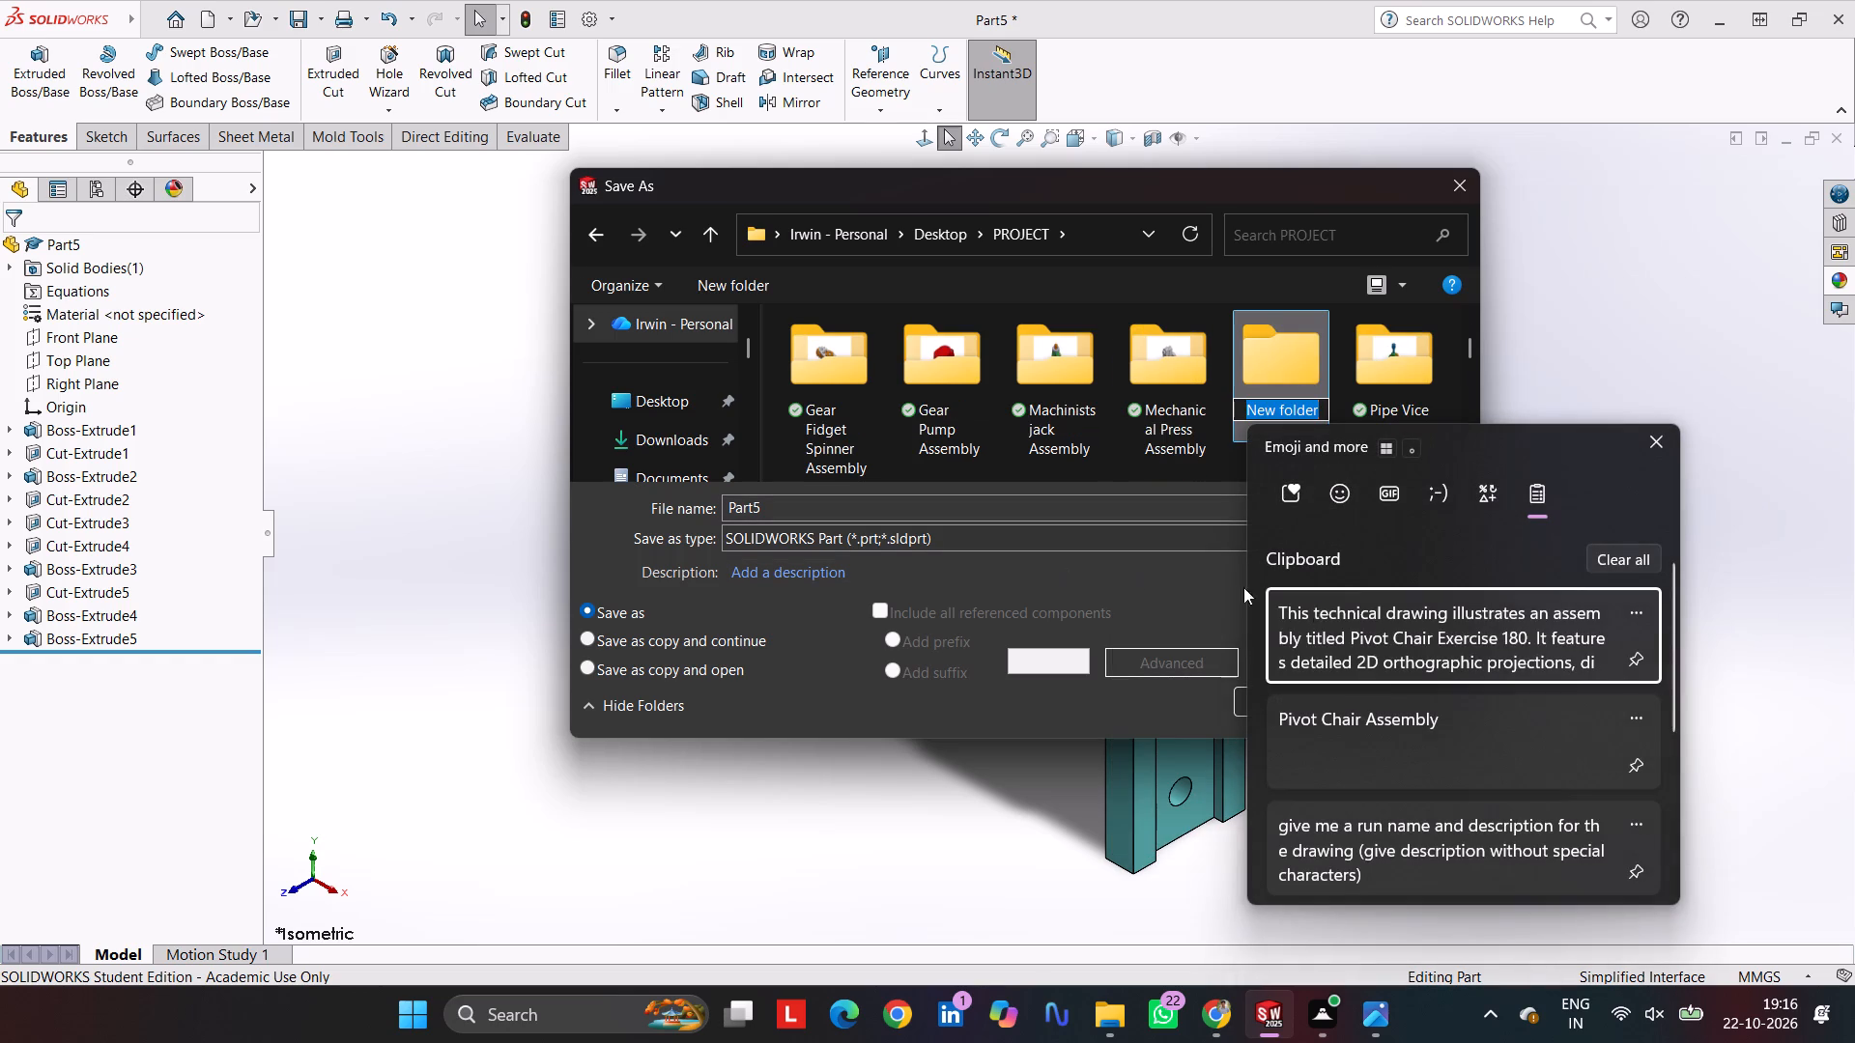
left_click(1434, 724)
key("ctrl+v")
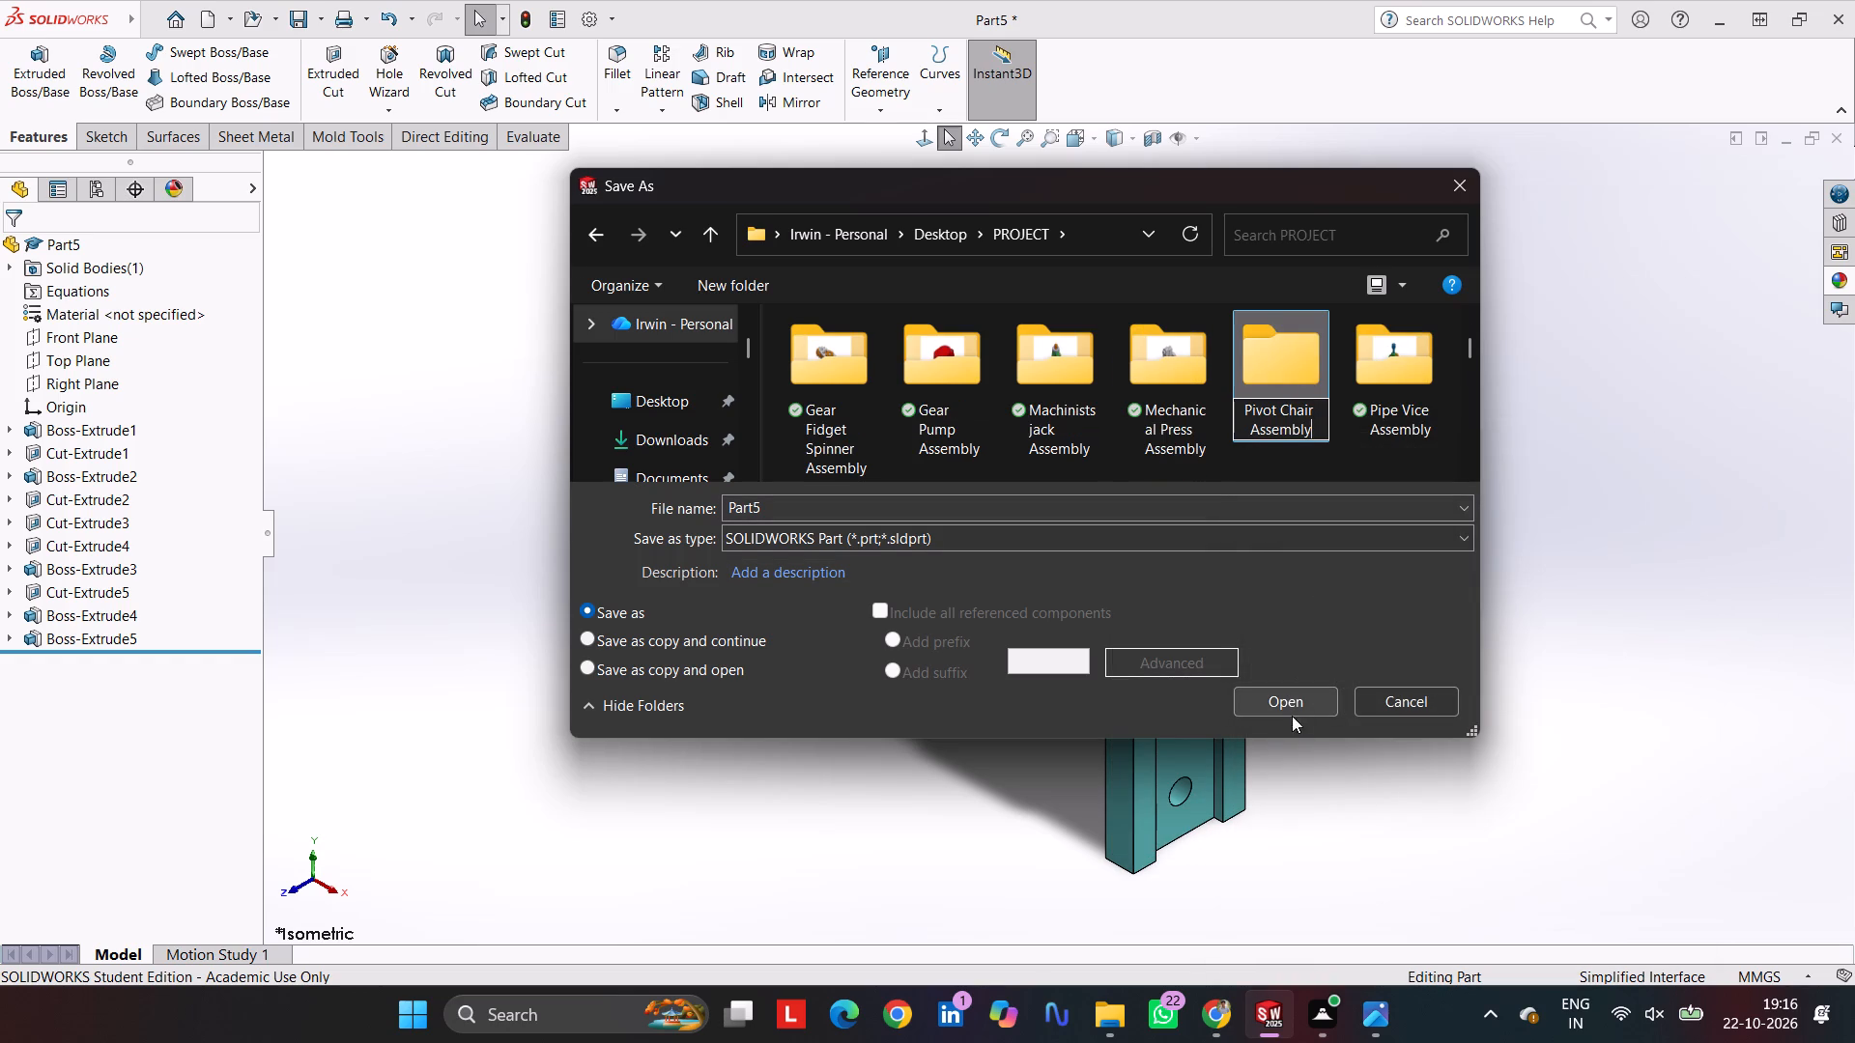
left_click(1291, 703)
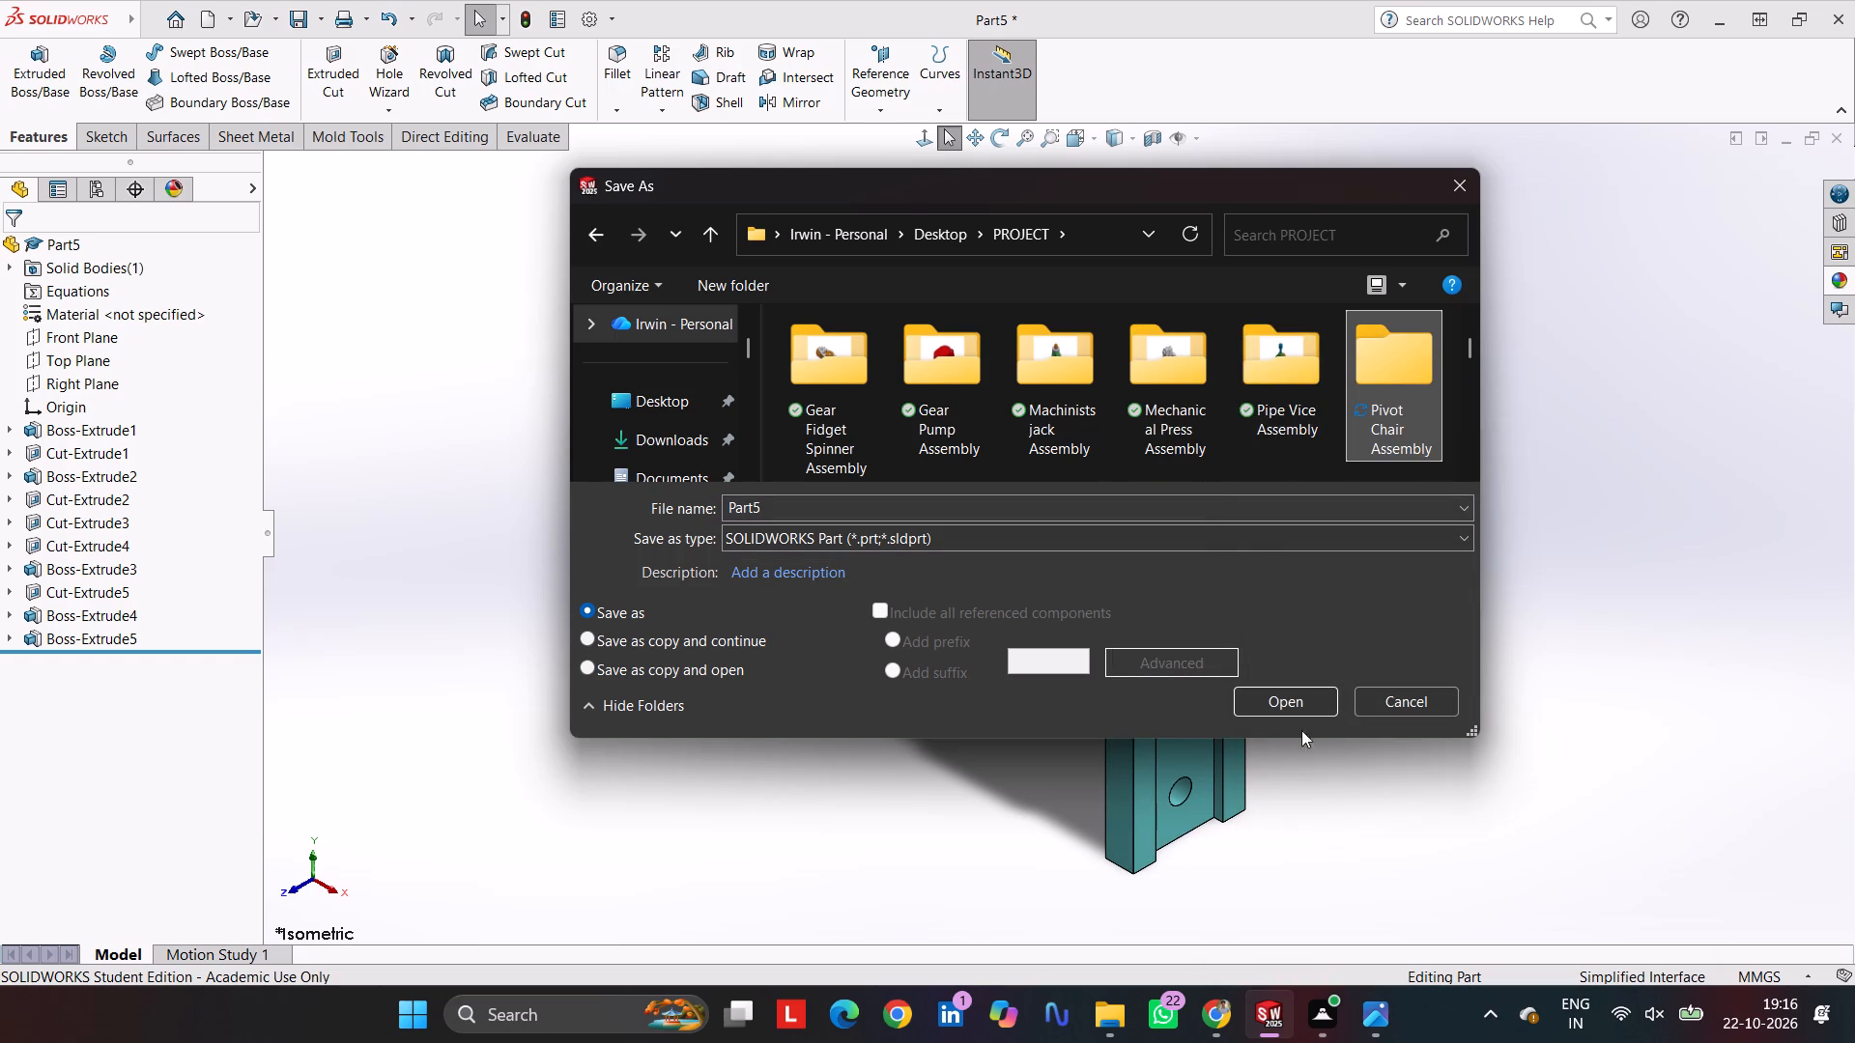
Save the bracket as a SOLIDWORKS part named 1 in the Pivot Chair Assembly folder.
left_click(1297, 705)
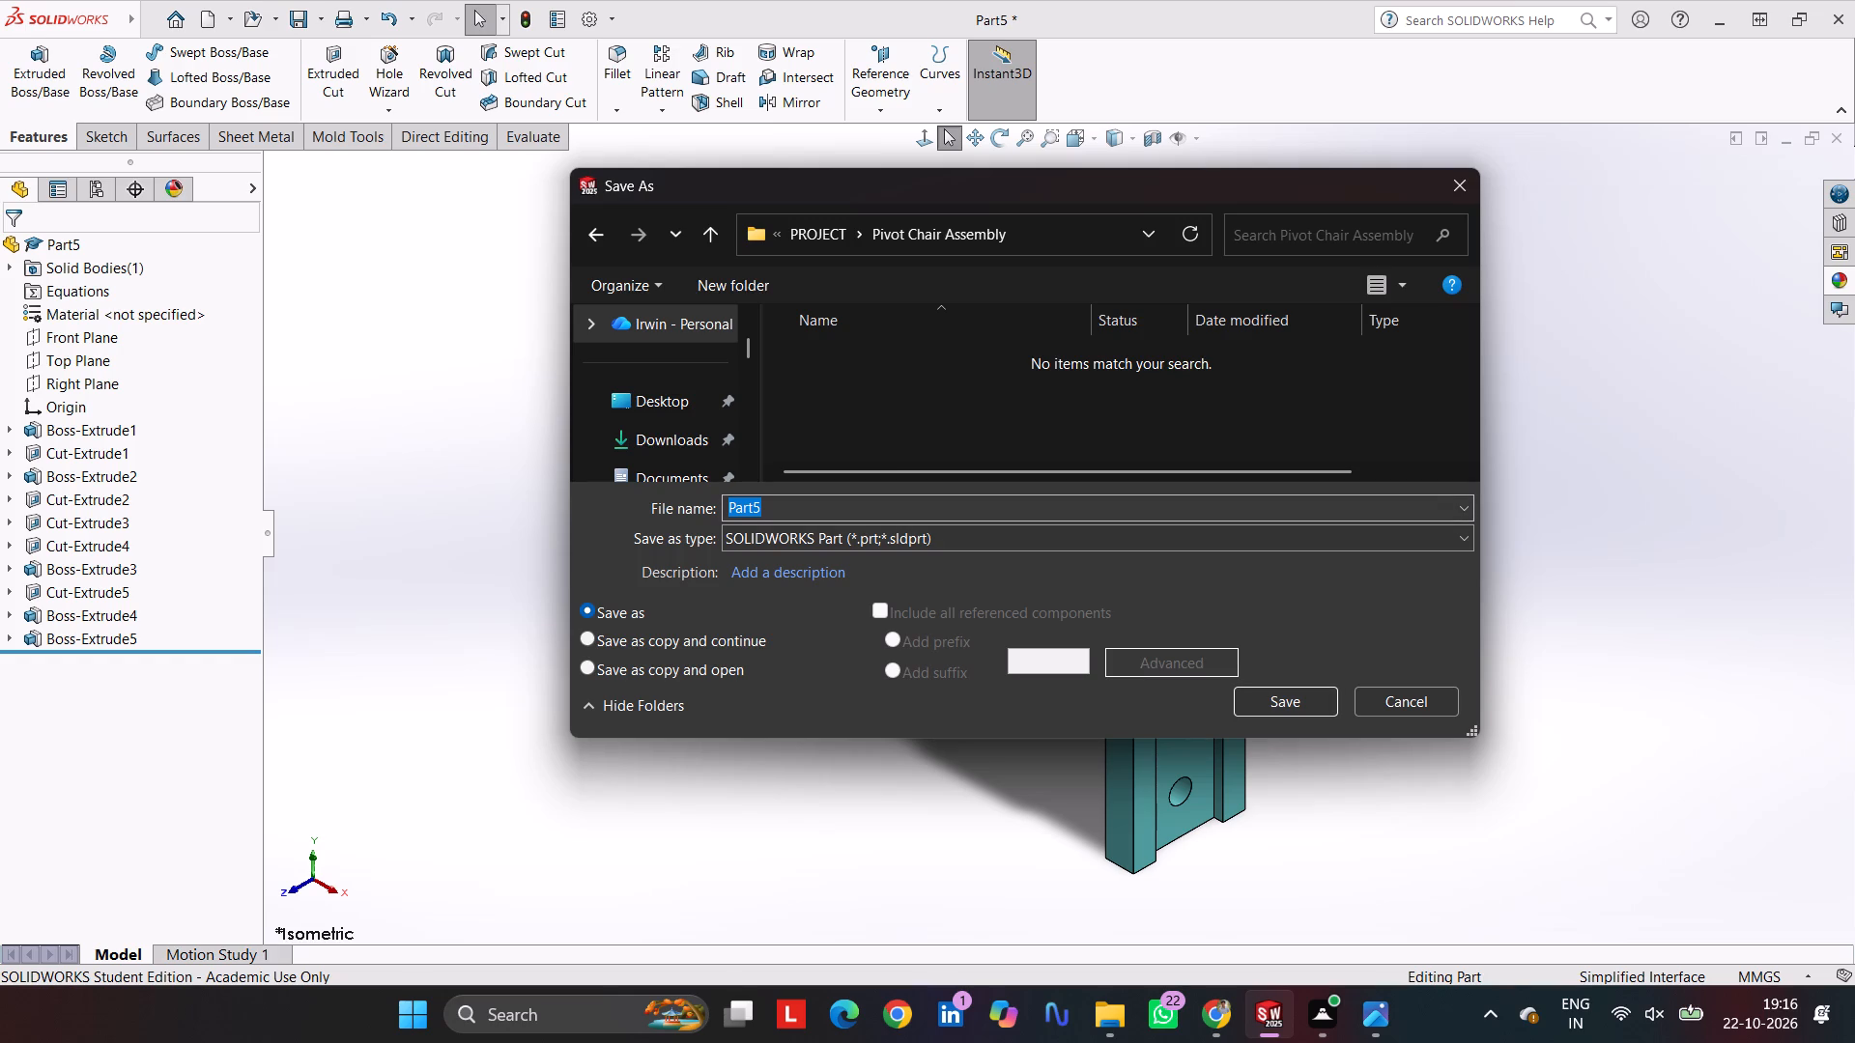
key("1")
left_click(815, 516)
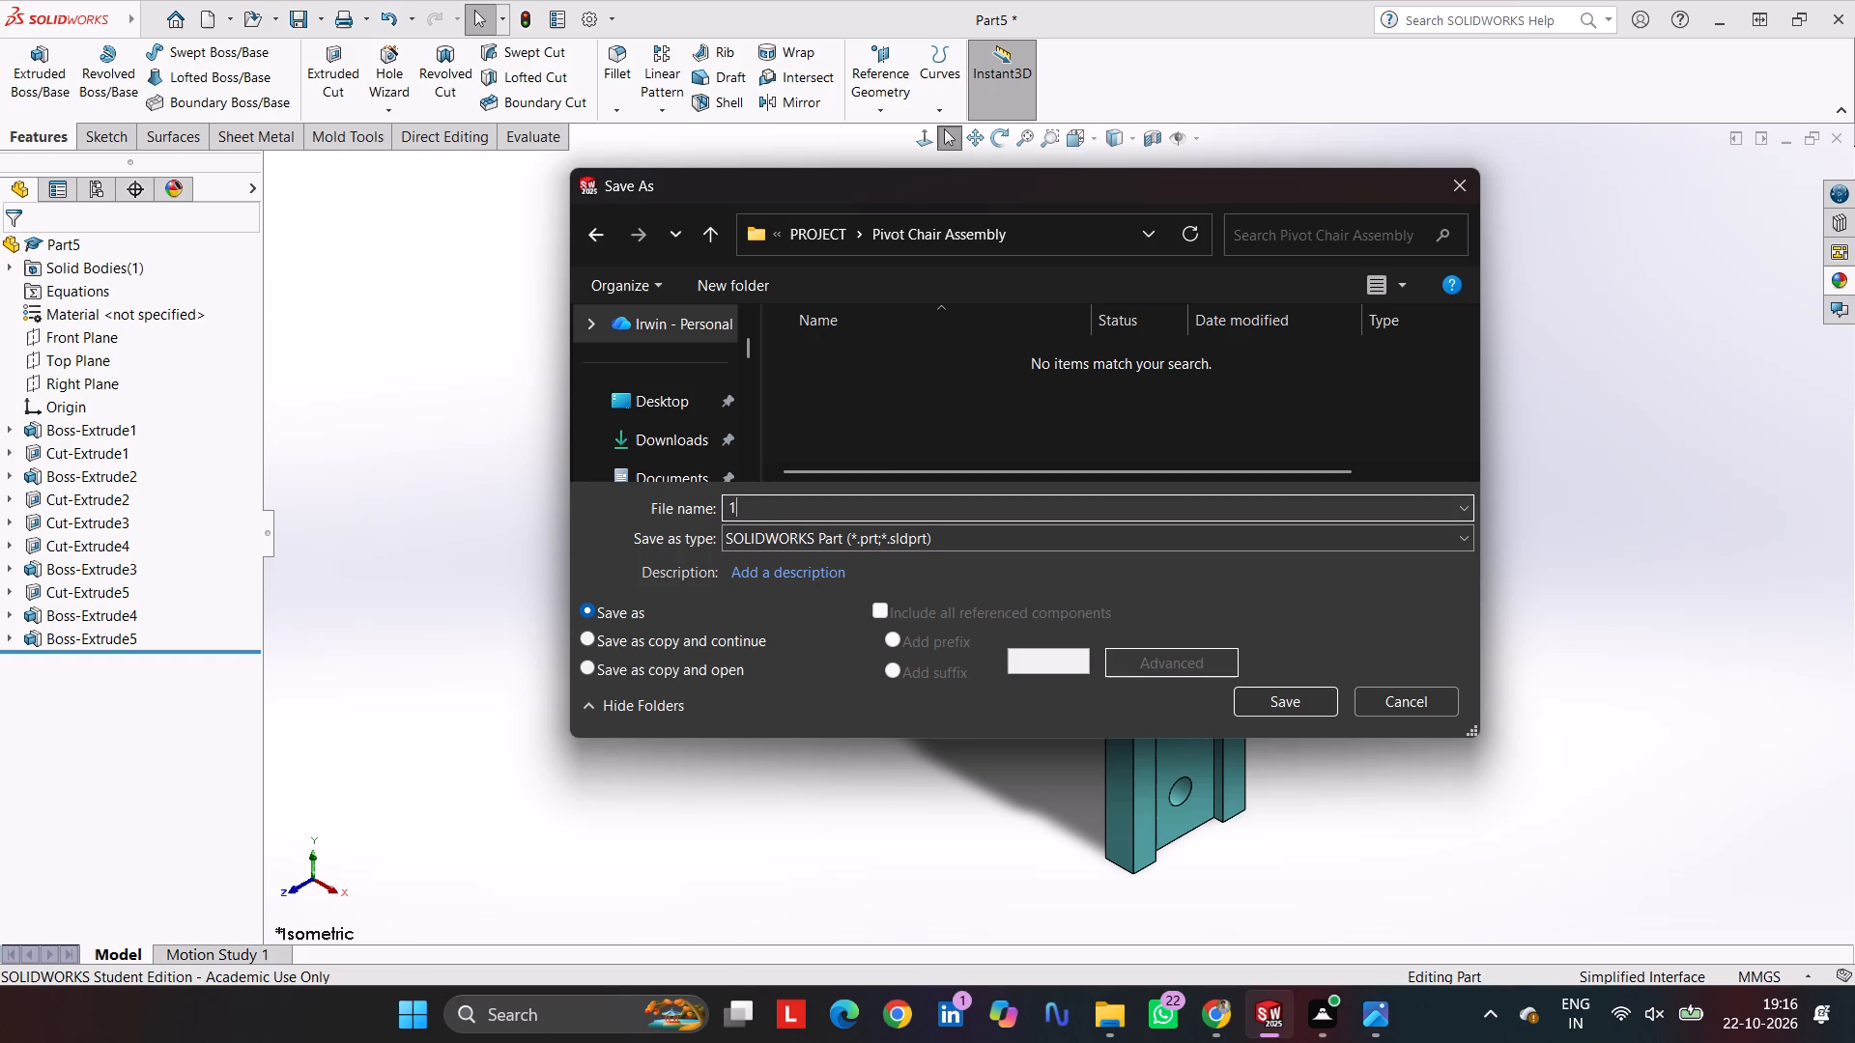
key("1")
key("Return")
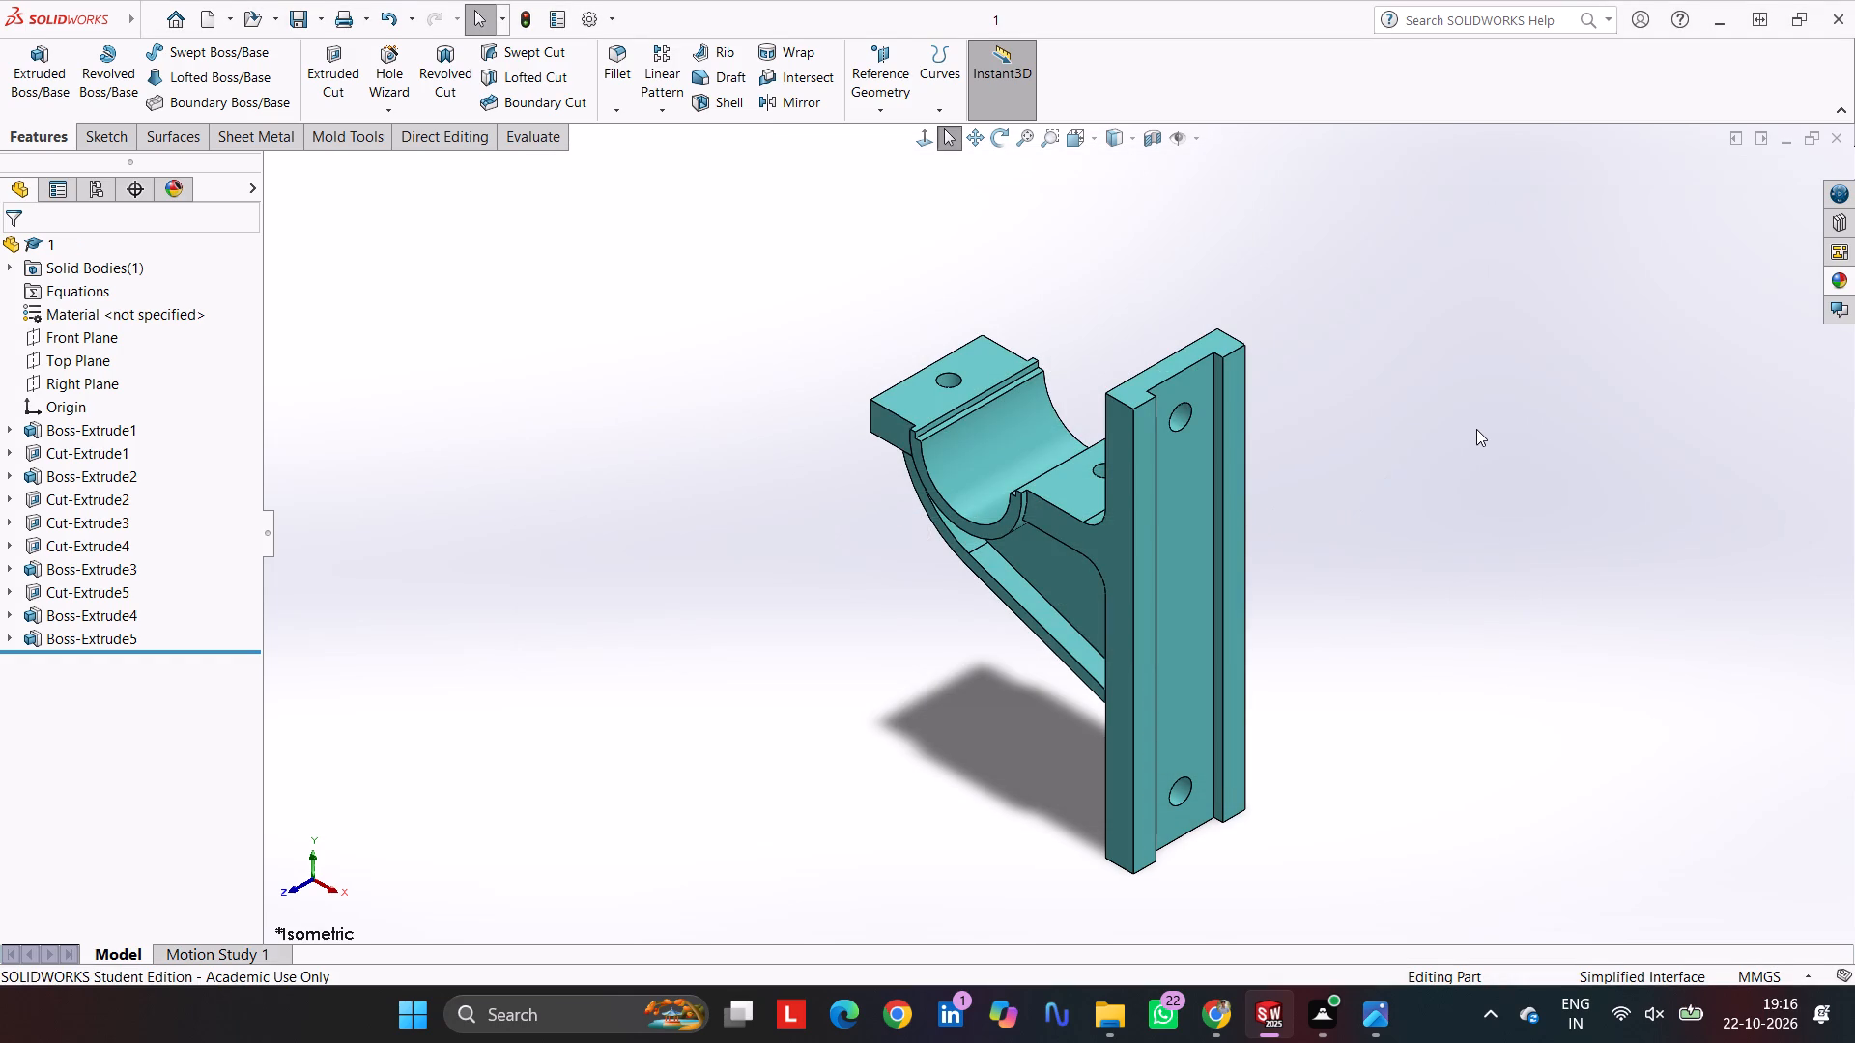
Set the print page setup for Microsoft Print to PDF to A4 paper.
left_click(1476, 429)
key("ctrl+p")
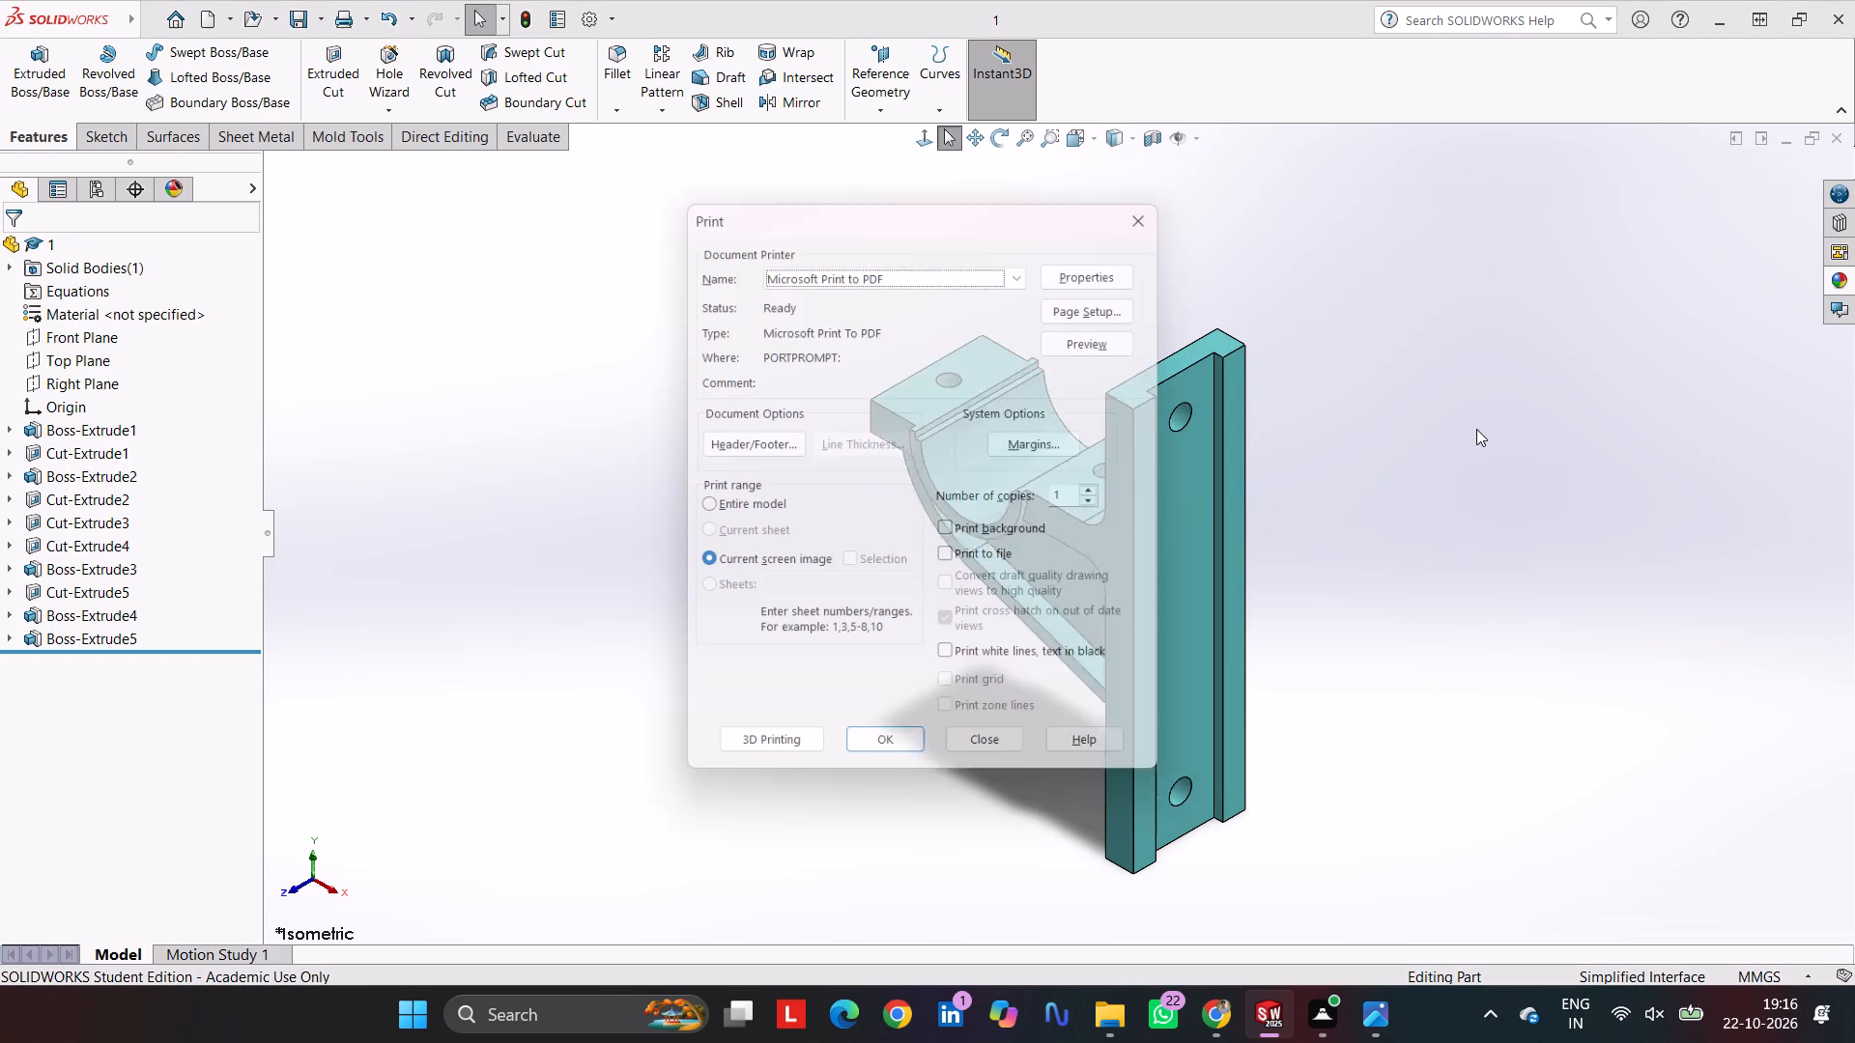
left_click(1116, 312)
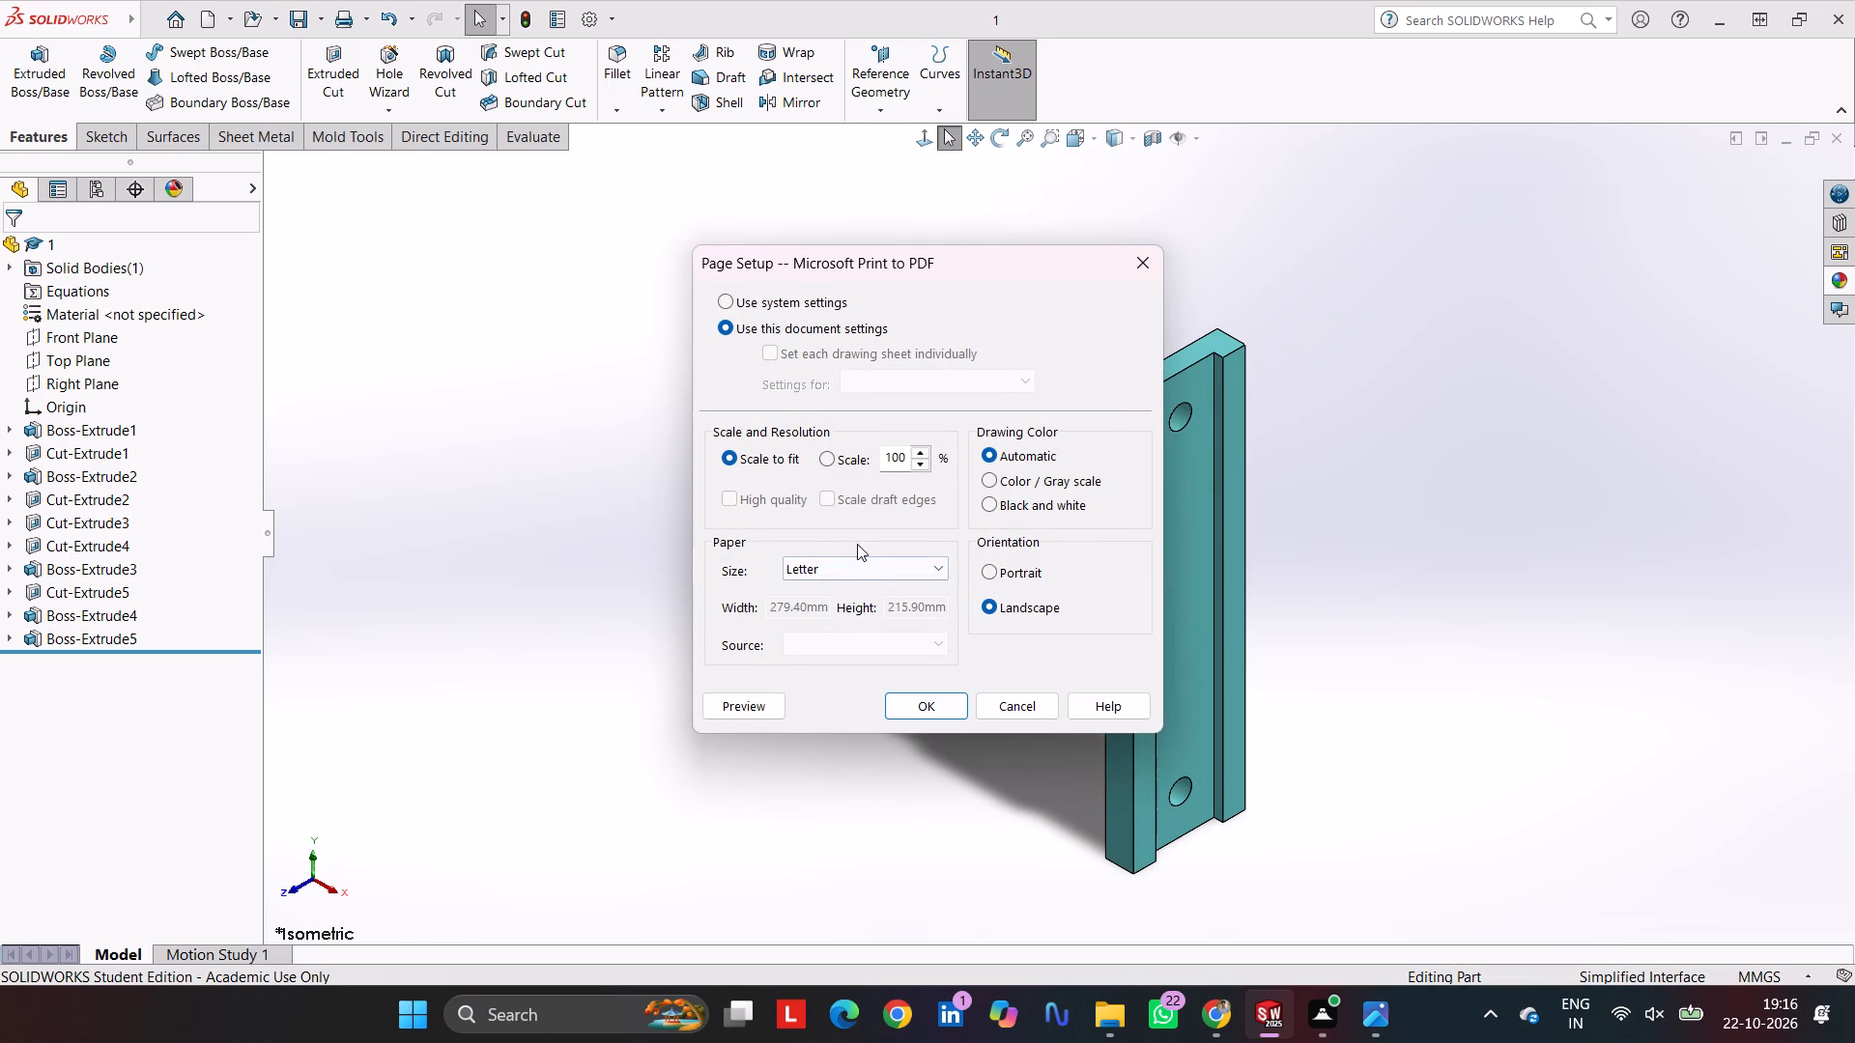
left_click(857, 563)
scroll(835, 321, "up", 11)
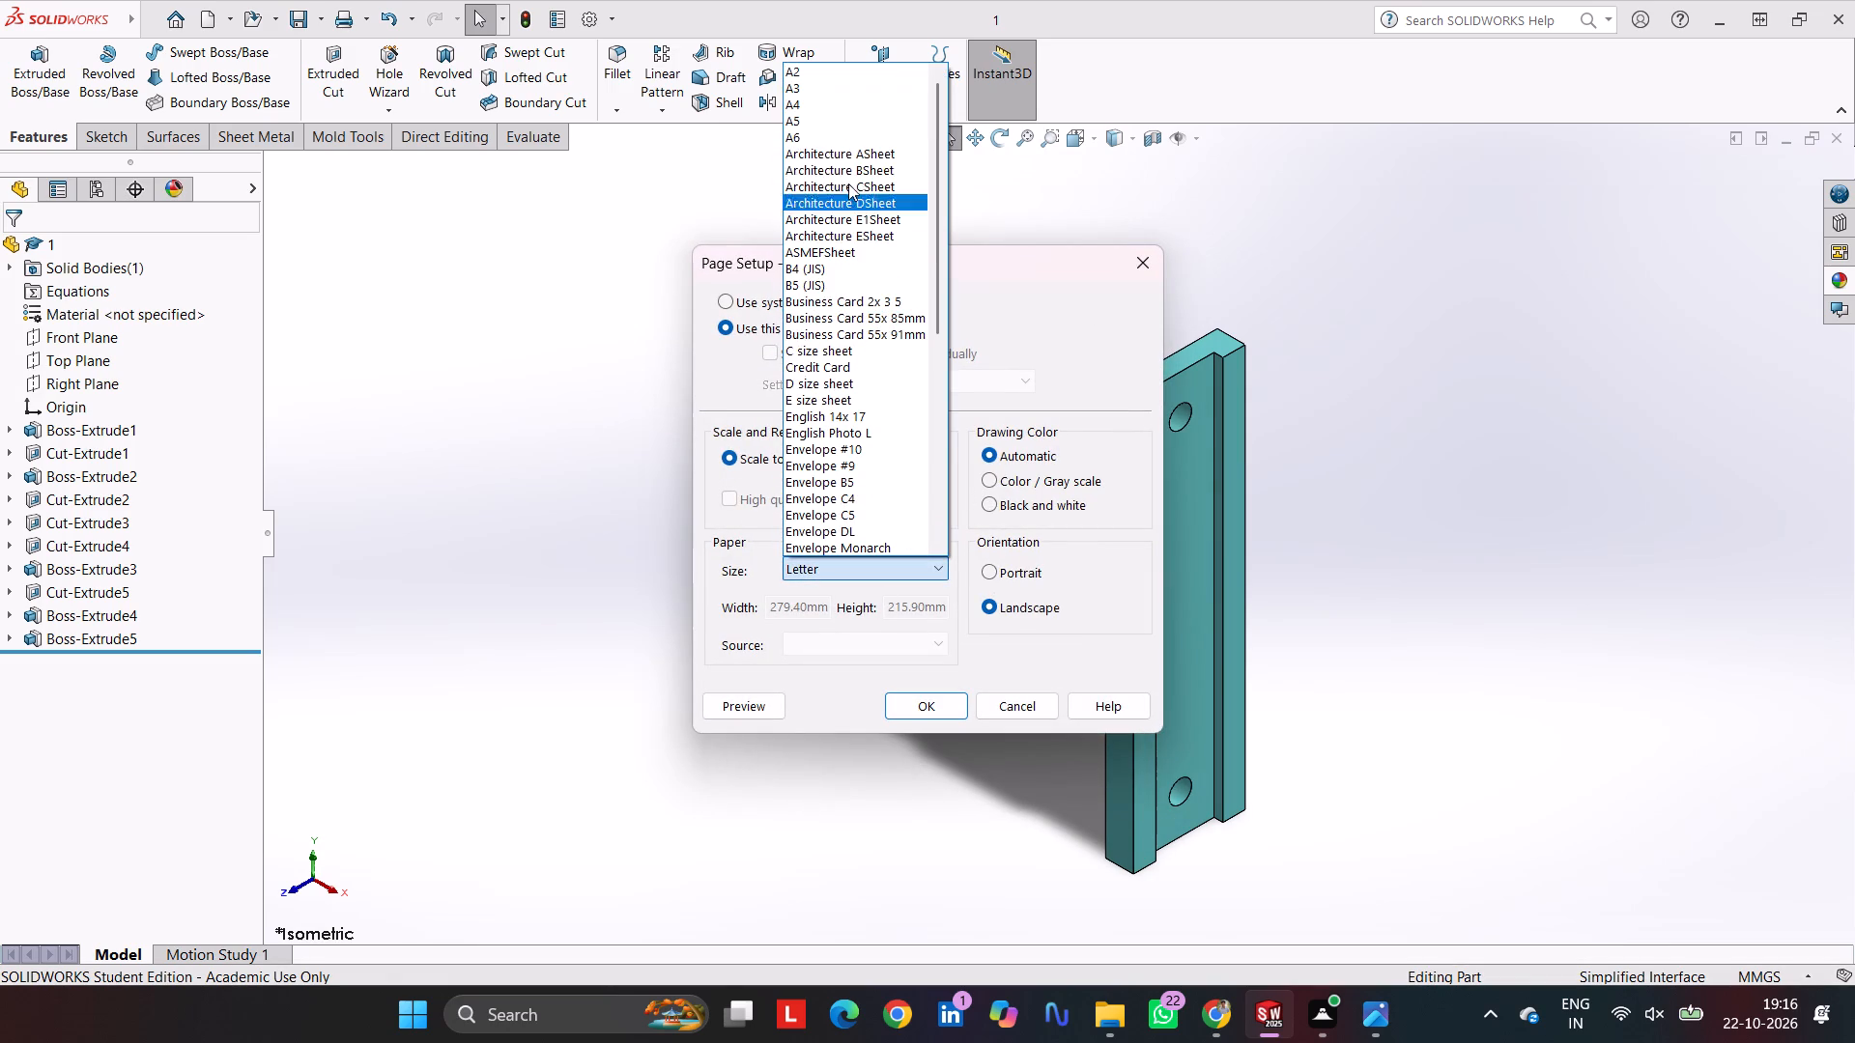
left_click(848, 110)
left_click(957, 706)
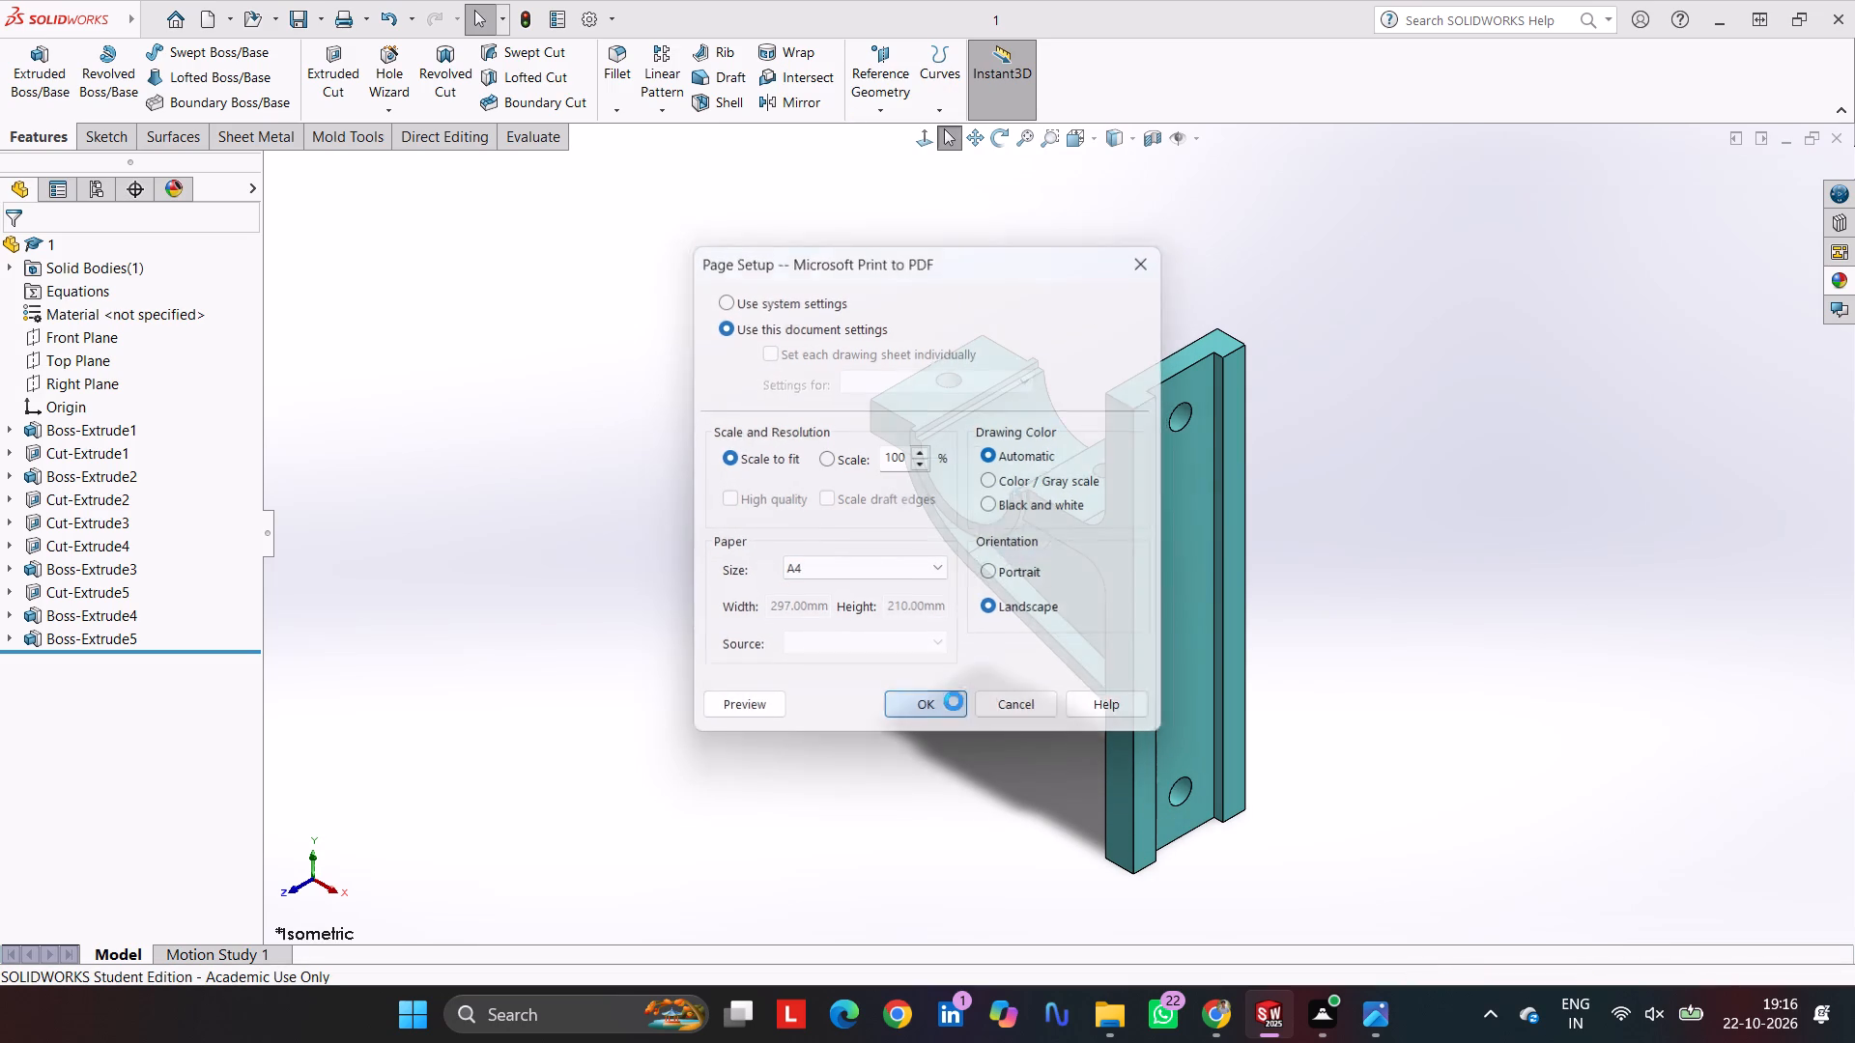
Print the isometric bracket view to a PDF named 1 in the Pivot Chair Assembly folder.
left_click(903, 769)
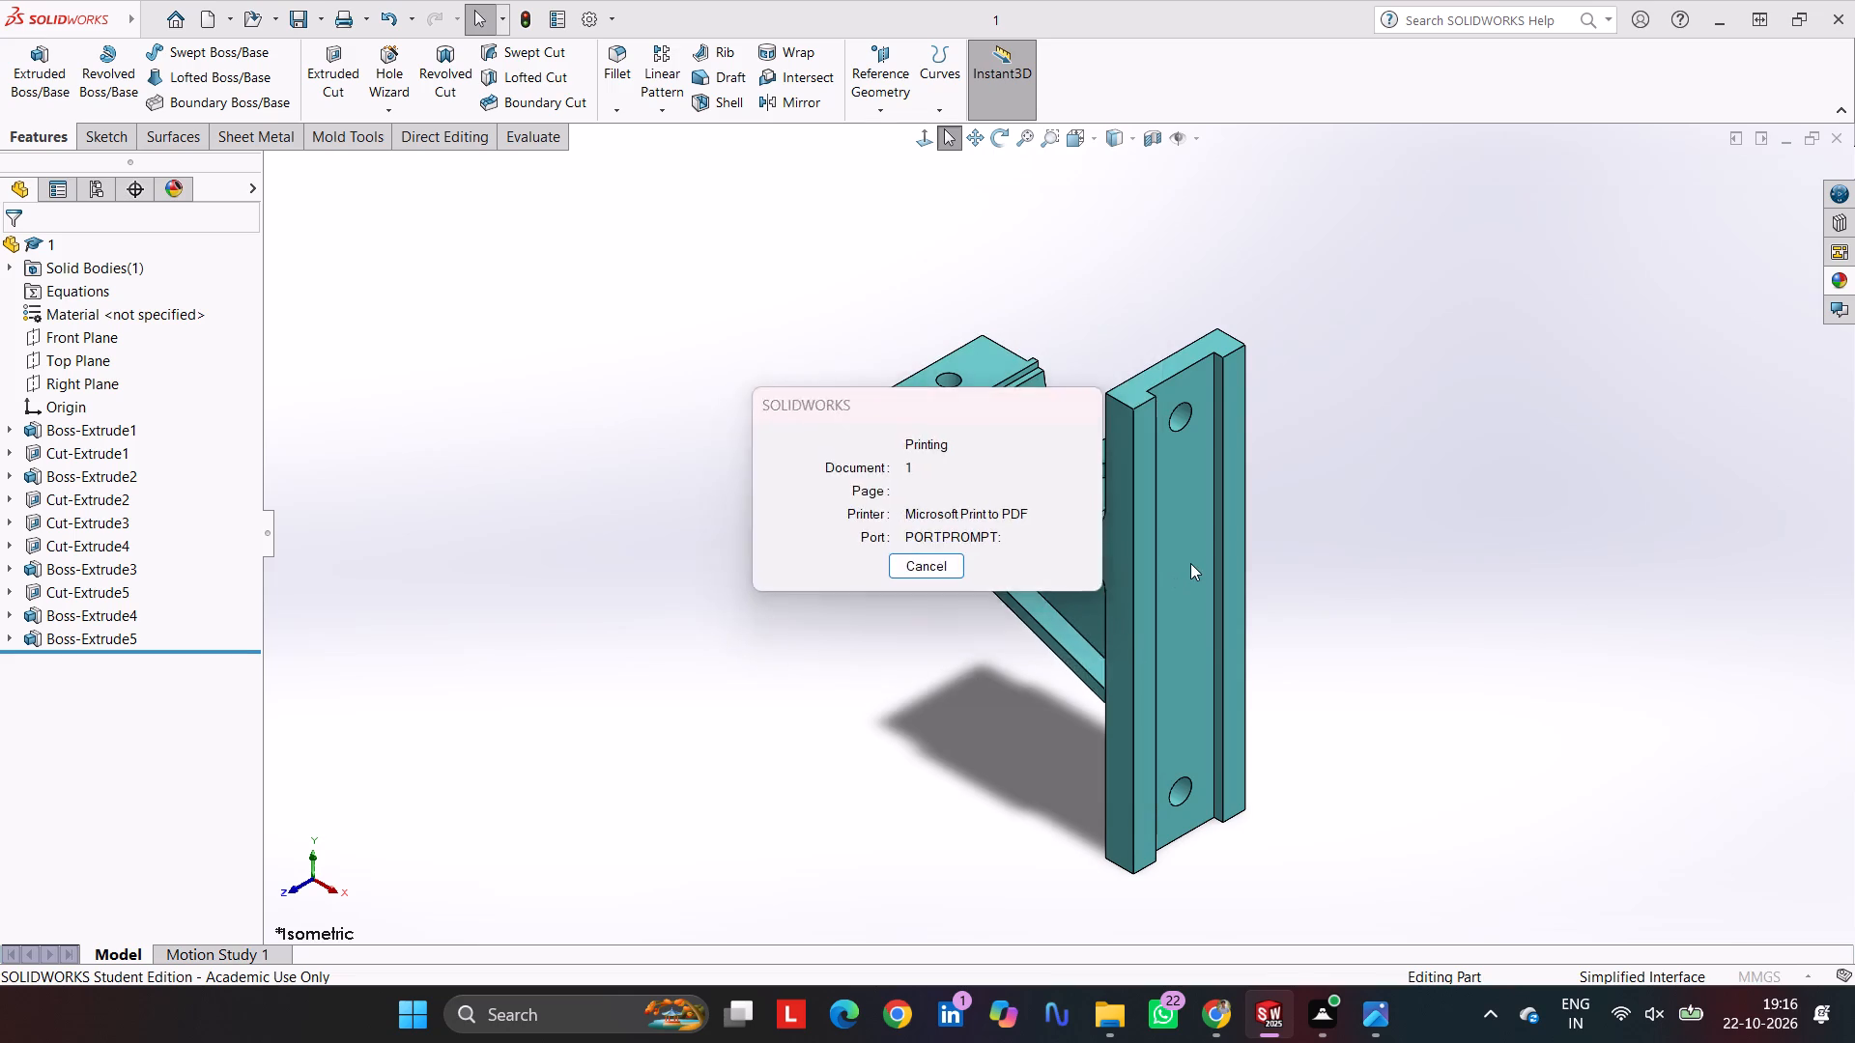
left_click(984, 258)
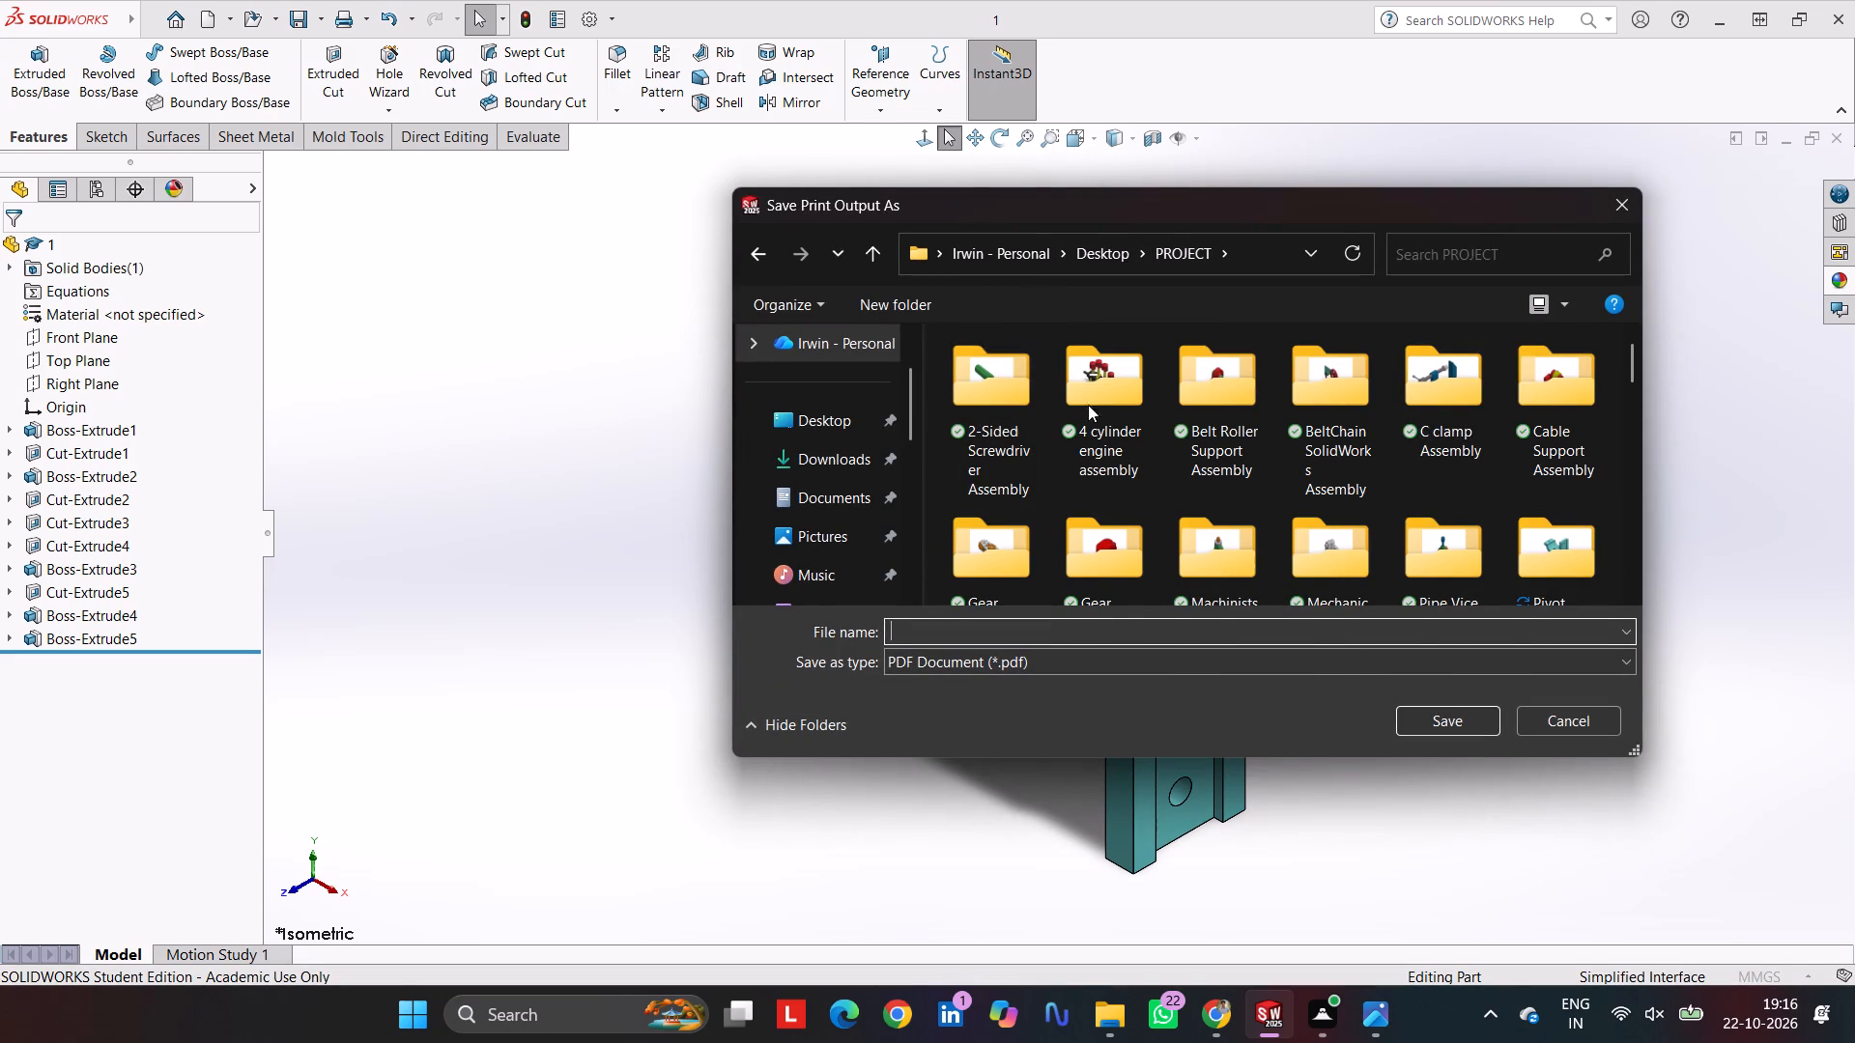
double_click(1552, 550)
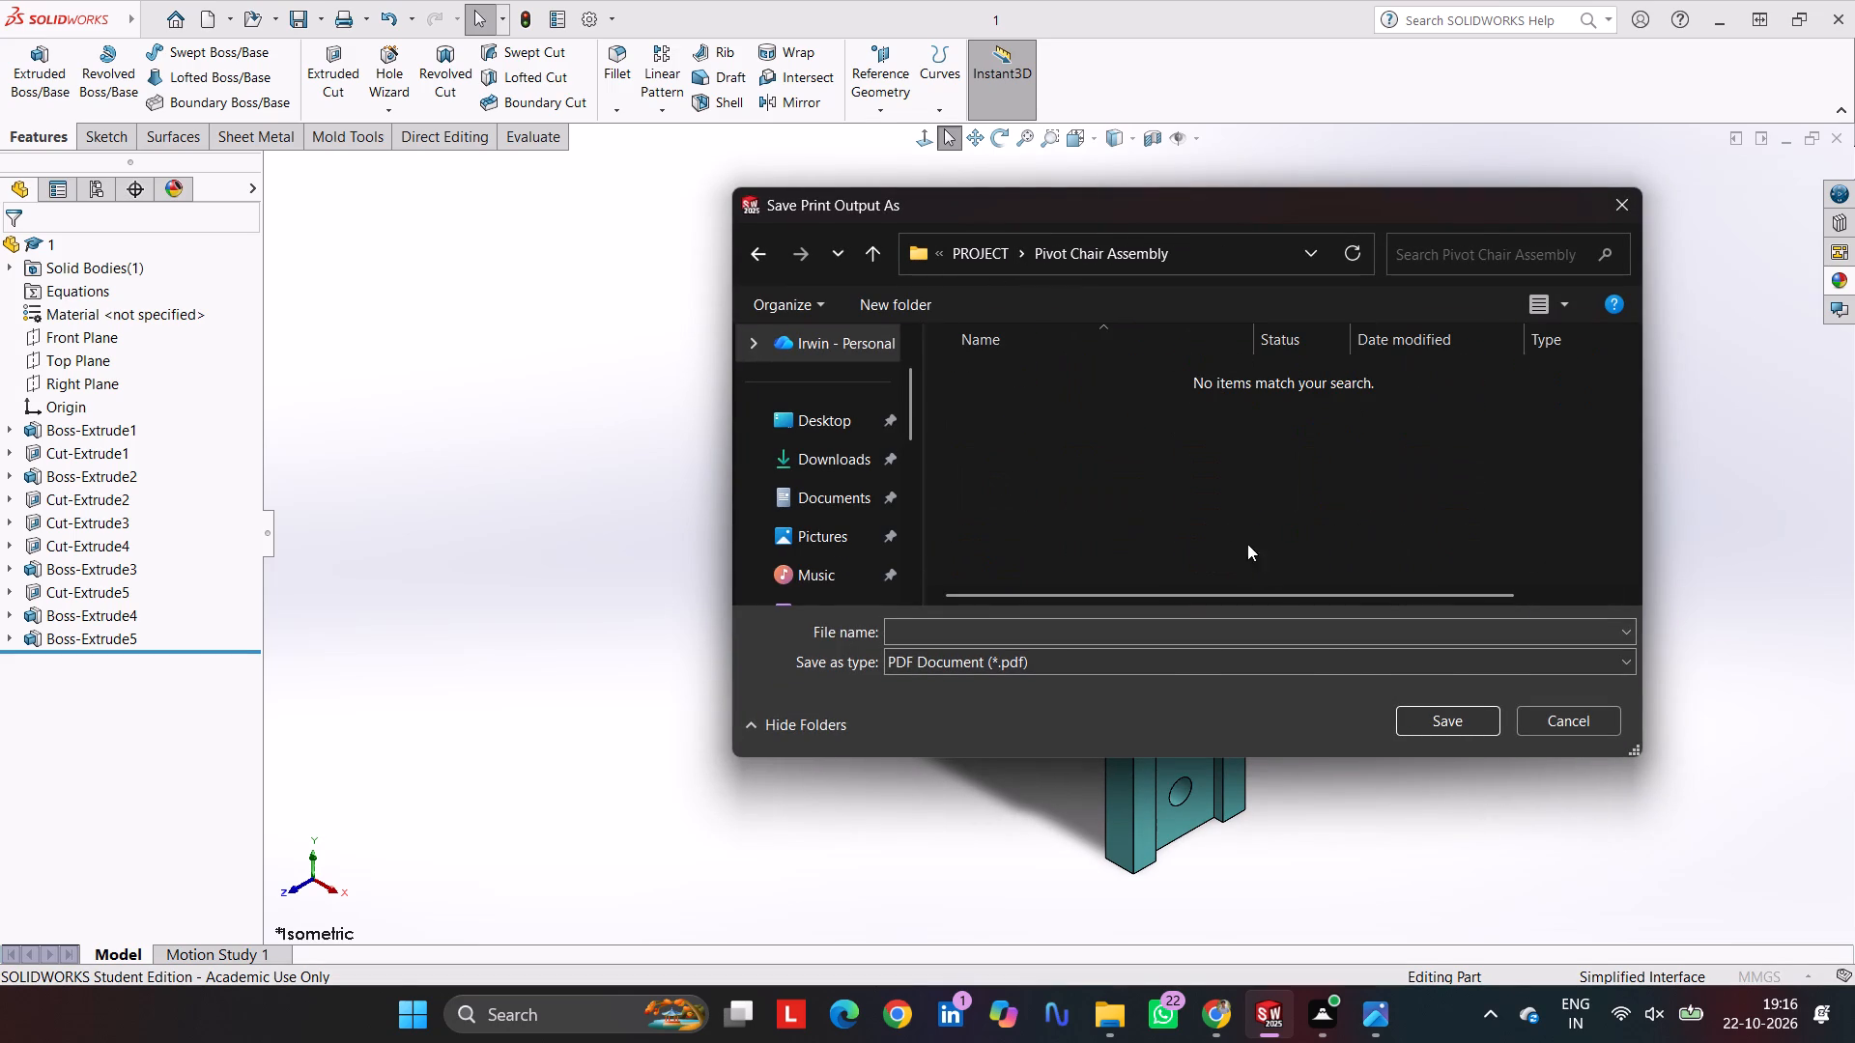
left_click(1214, 502)
left_click(1162, 638)
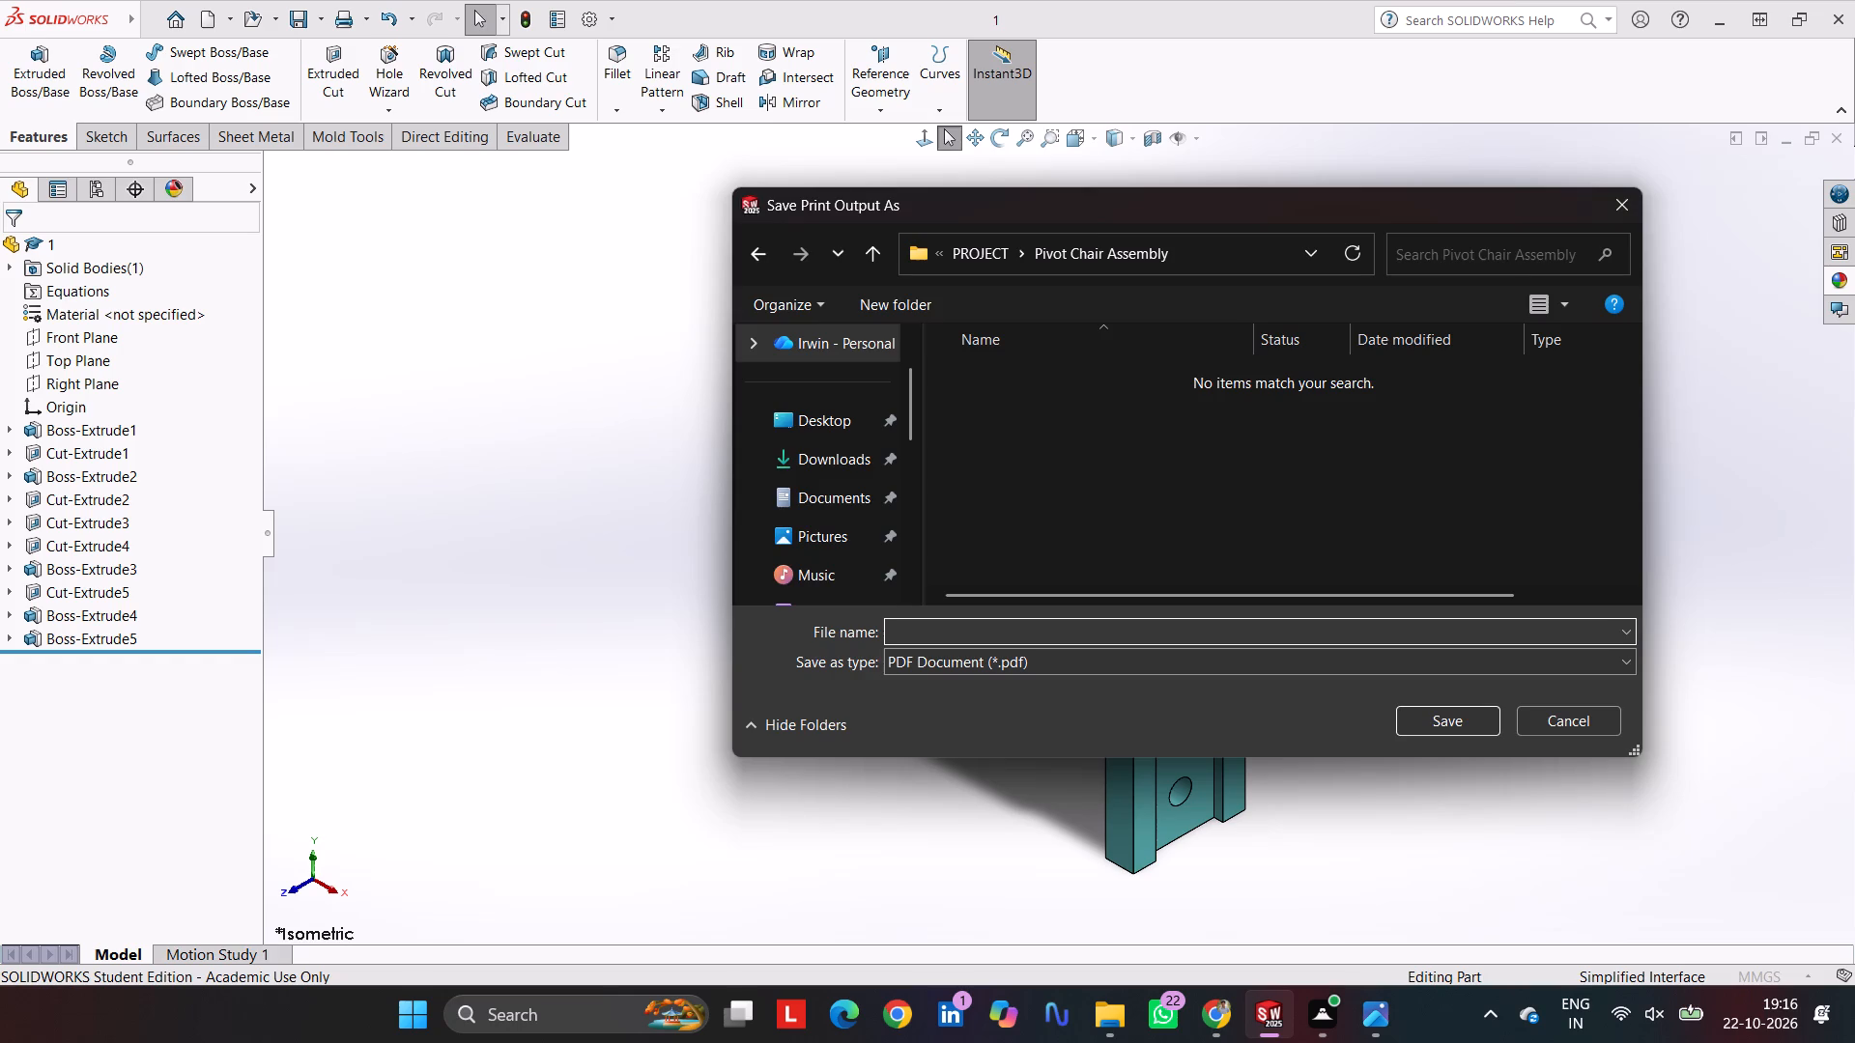
key("1")
key("Return")
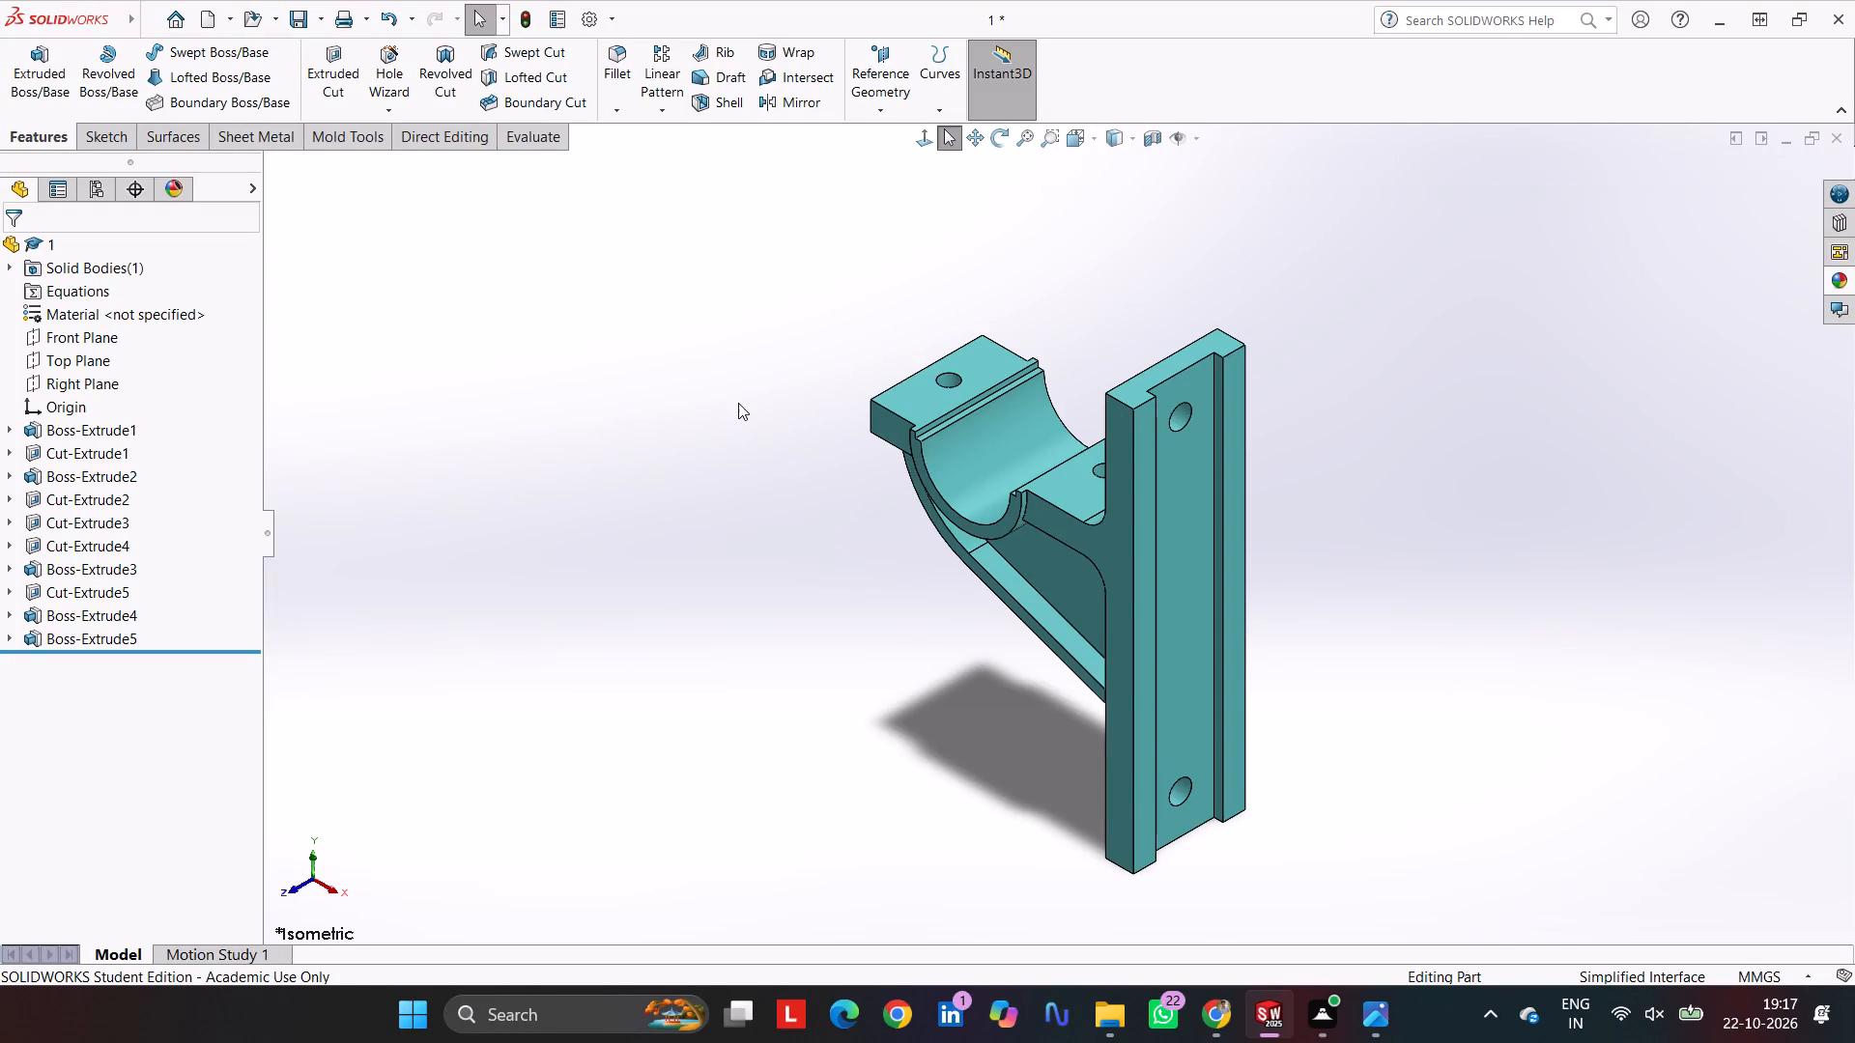
Create a new part document.
key("ctrl+n")
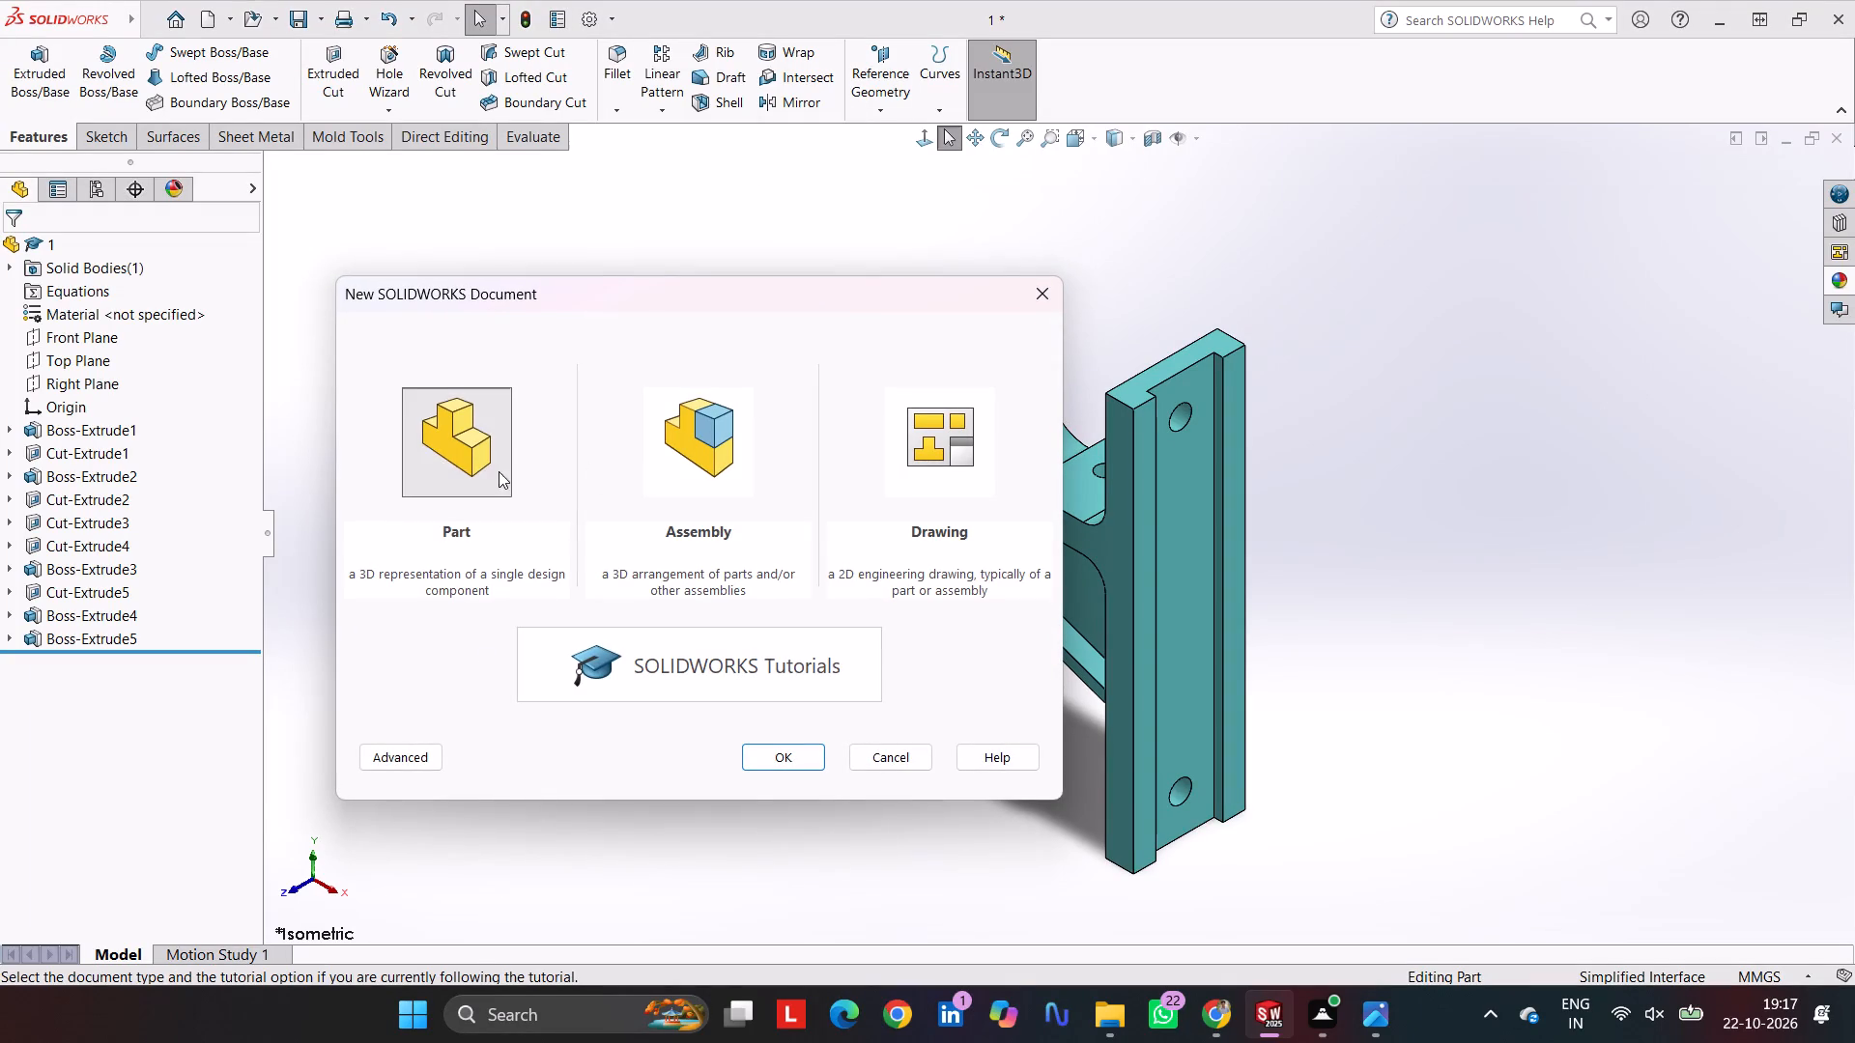
left_click(755, 744)
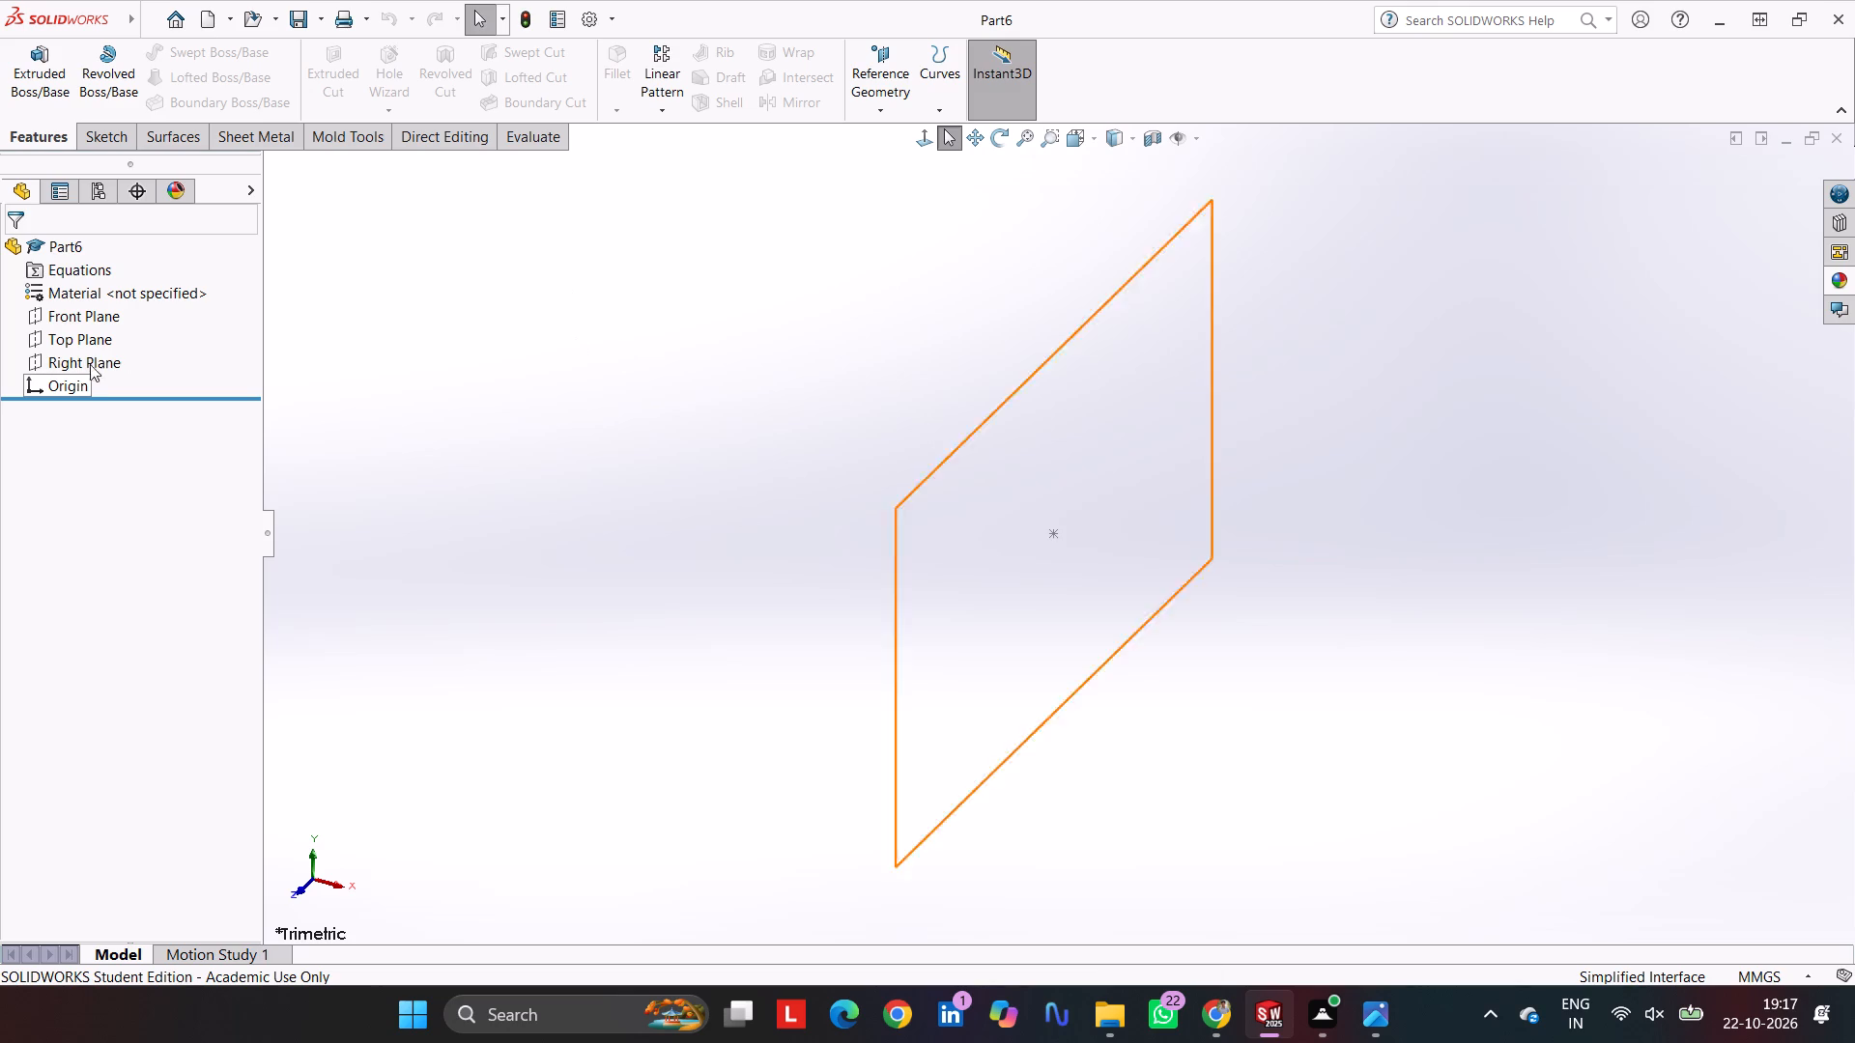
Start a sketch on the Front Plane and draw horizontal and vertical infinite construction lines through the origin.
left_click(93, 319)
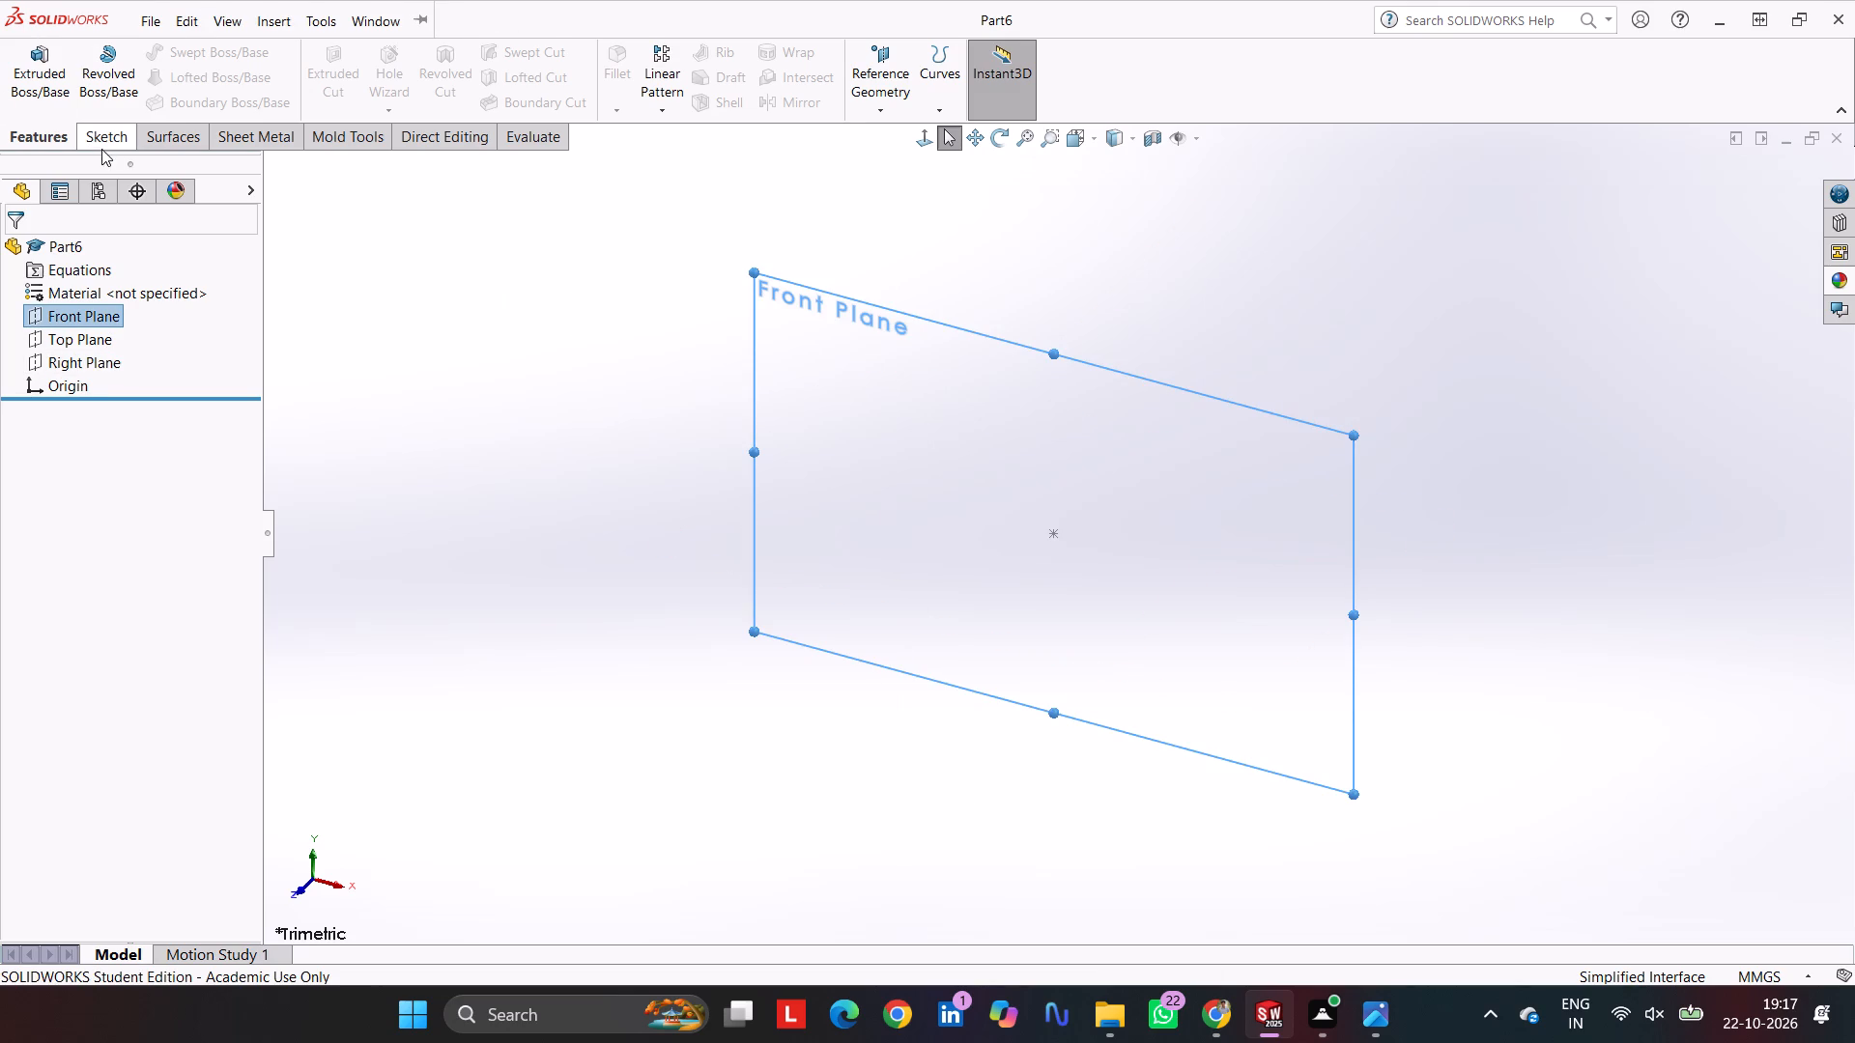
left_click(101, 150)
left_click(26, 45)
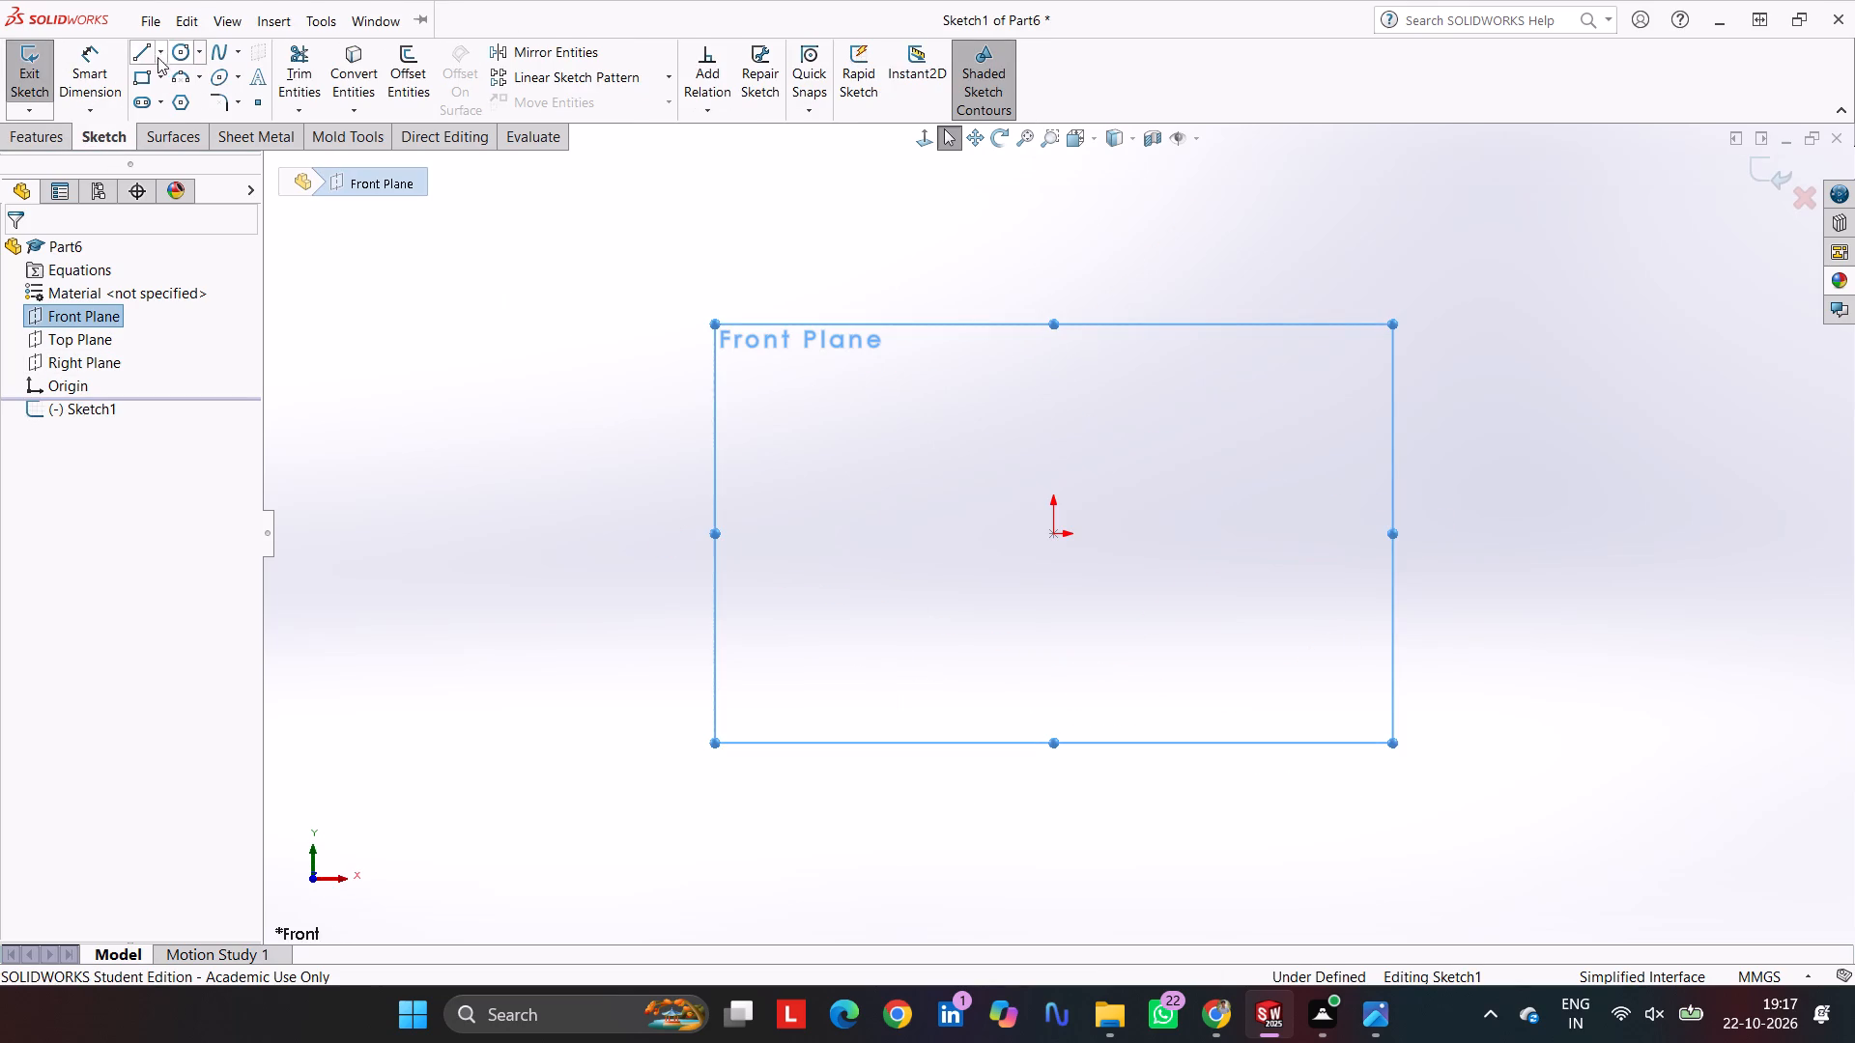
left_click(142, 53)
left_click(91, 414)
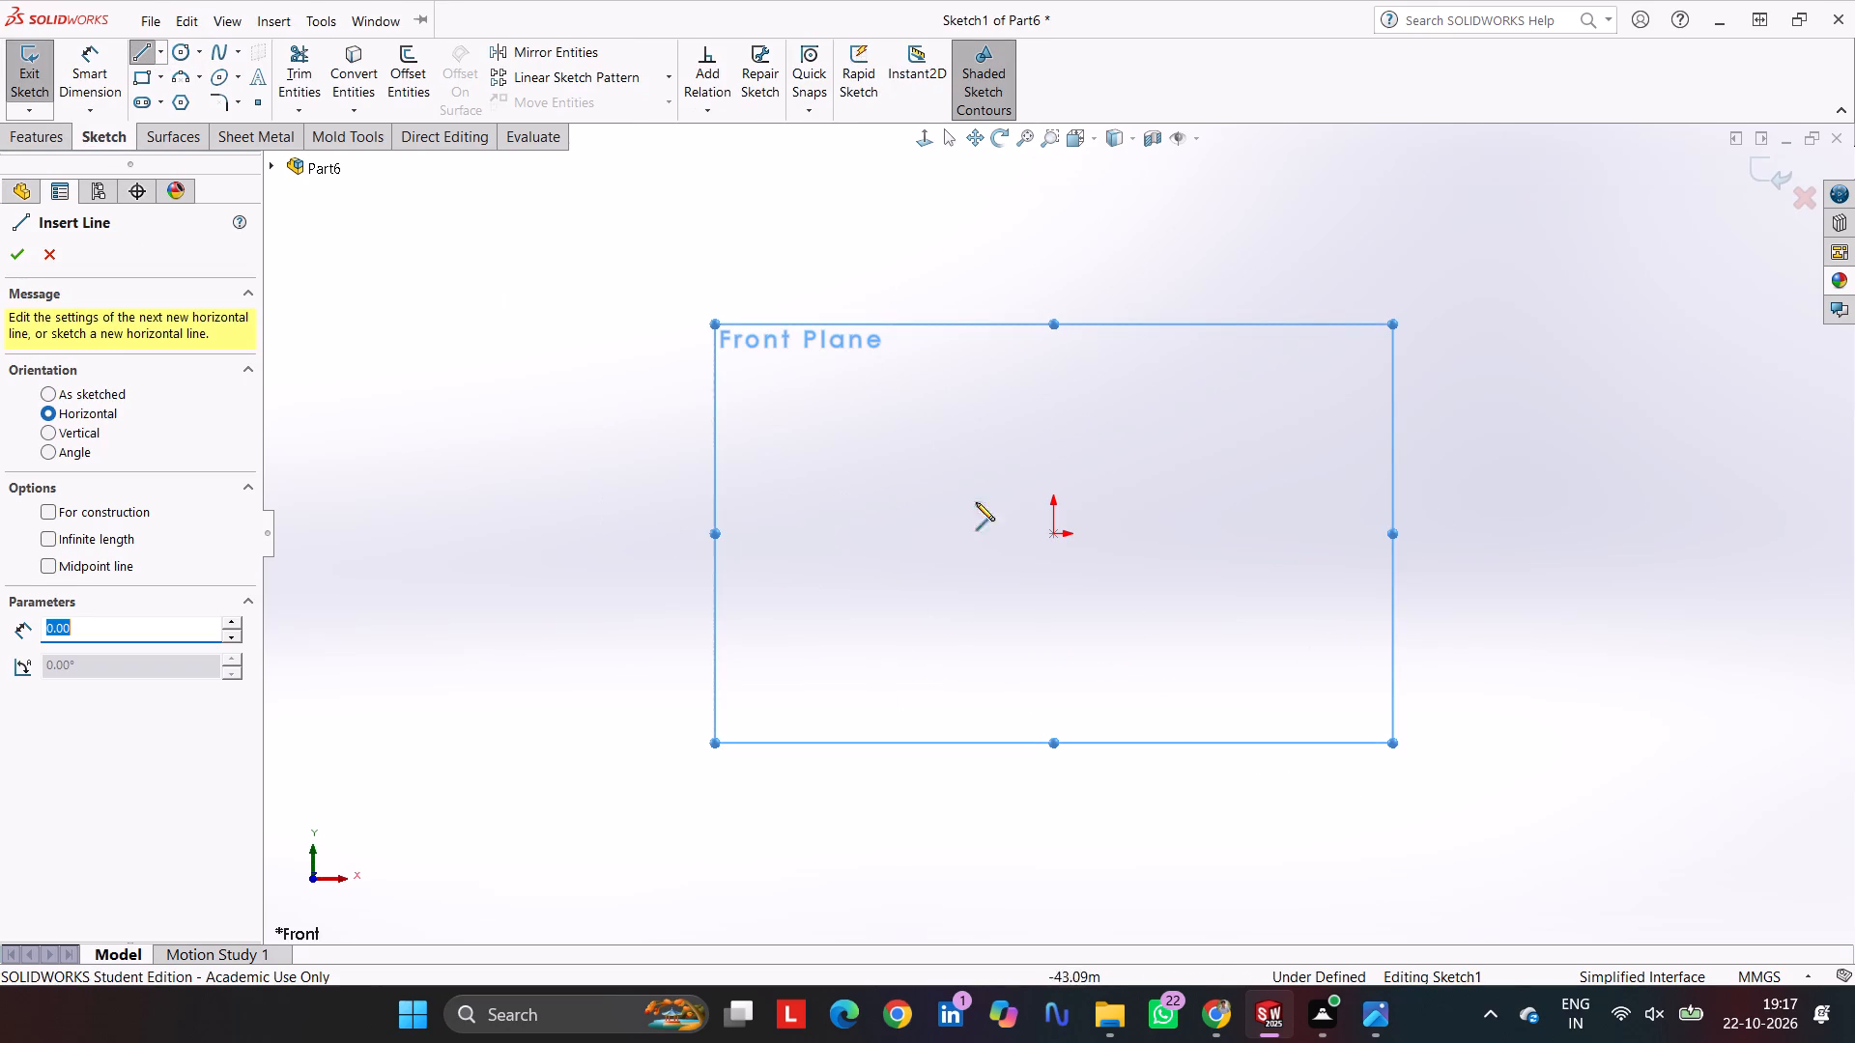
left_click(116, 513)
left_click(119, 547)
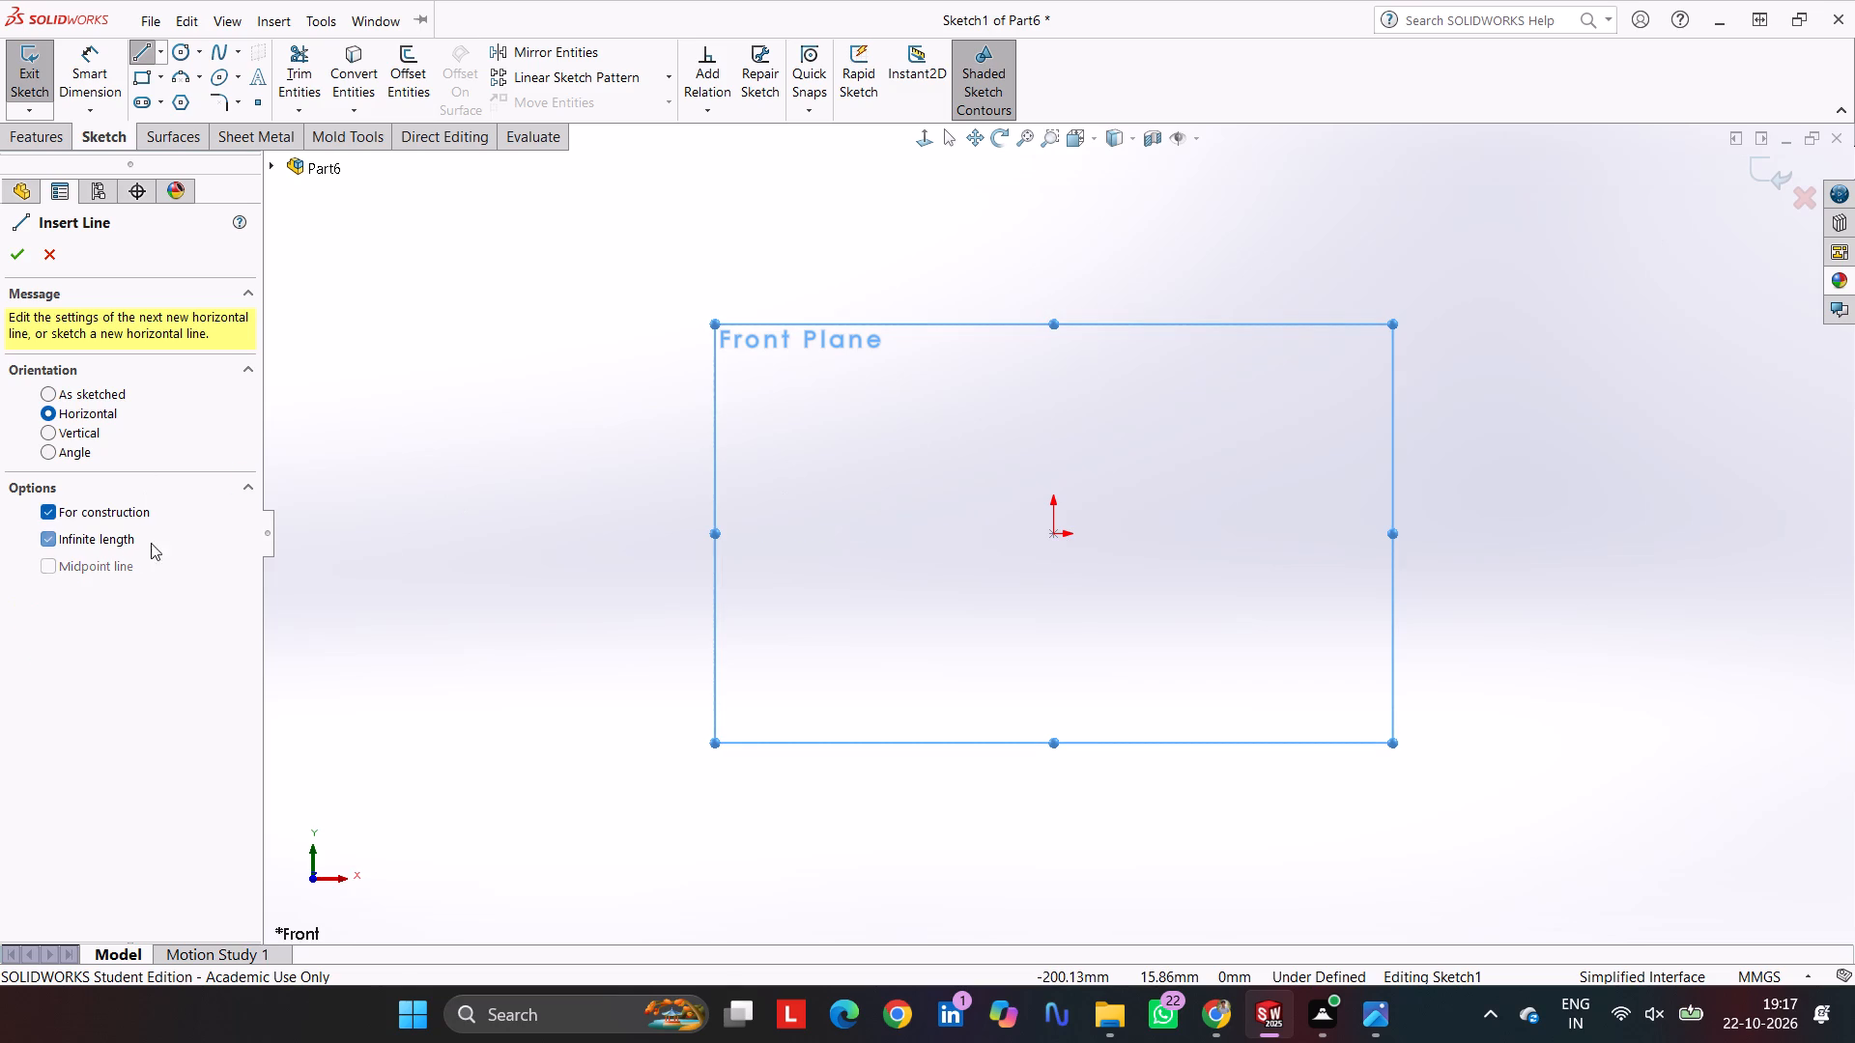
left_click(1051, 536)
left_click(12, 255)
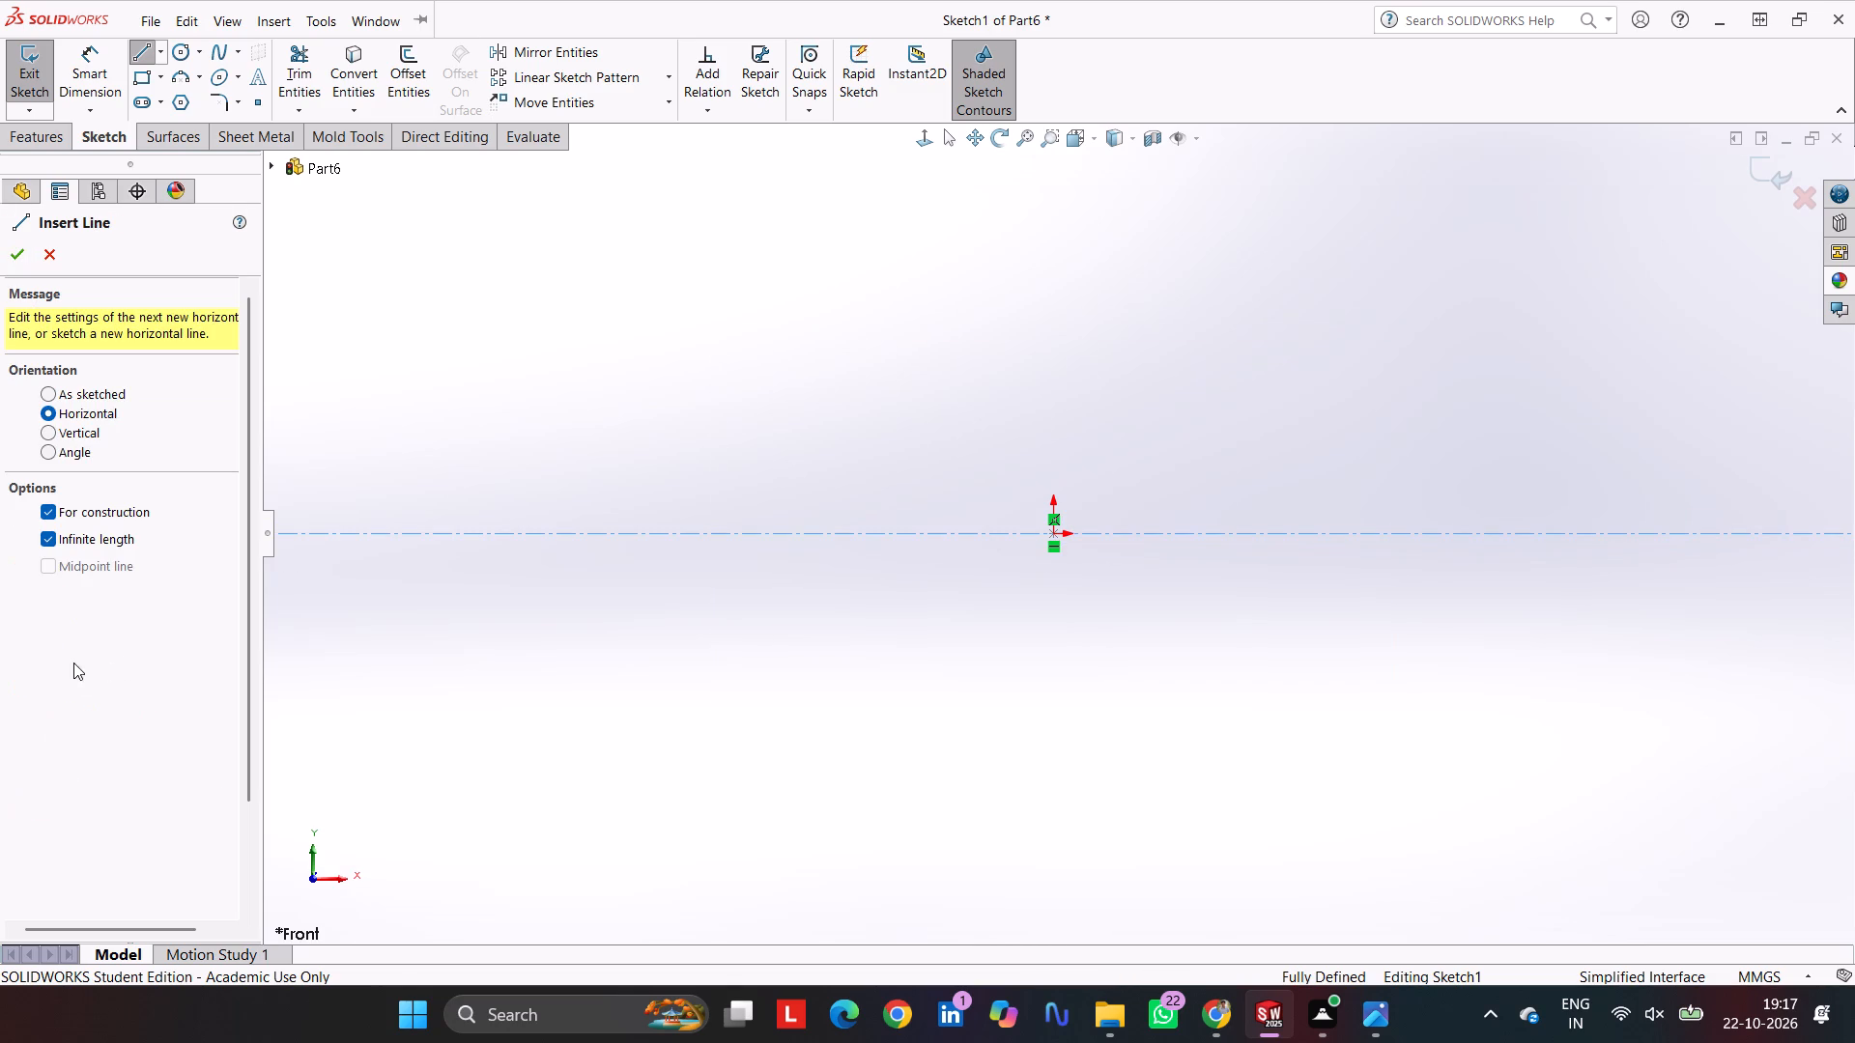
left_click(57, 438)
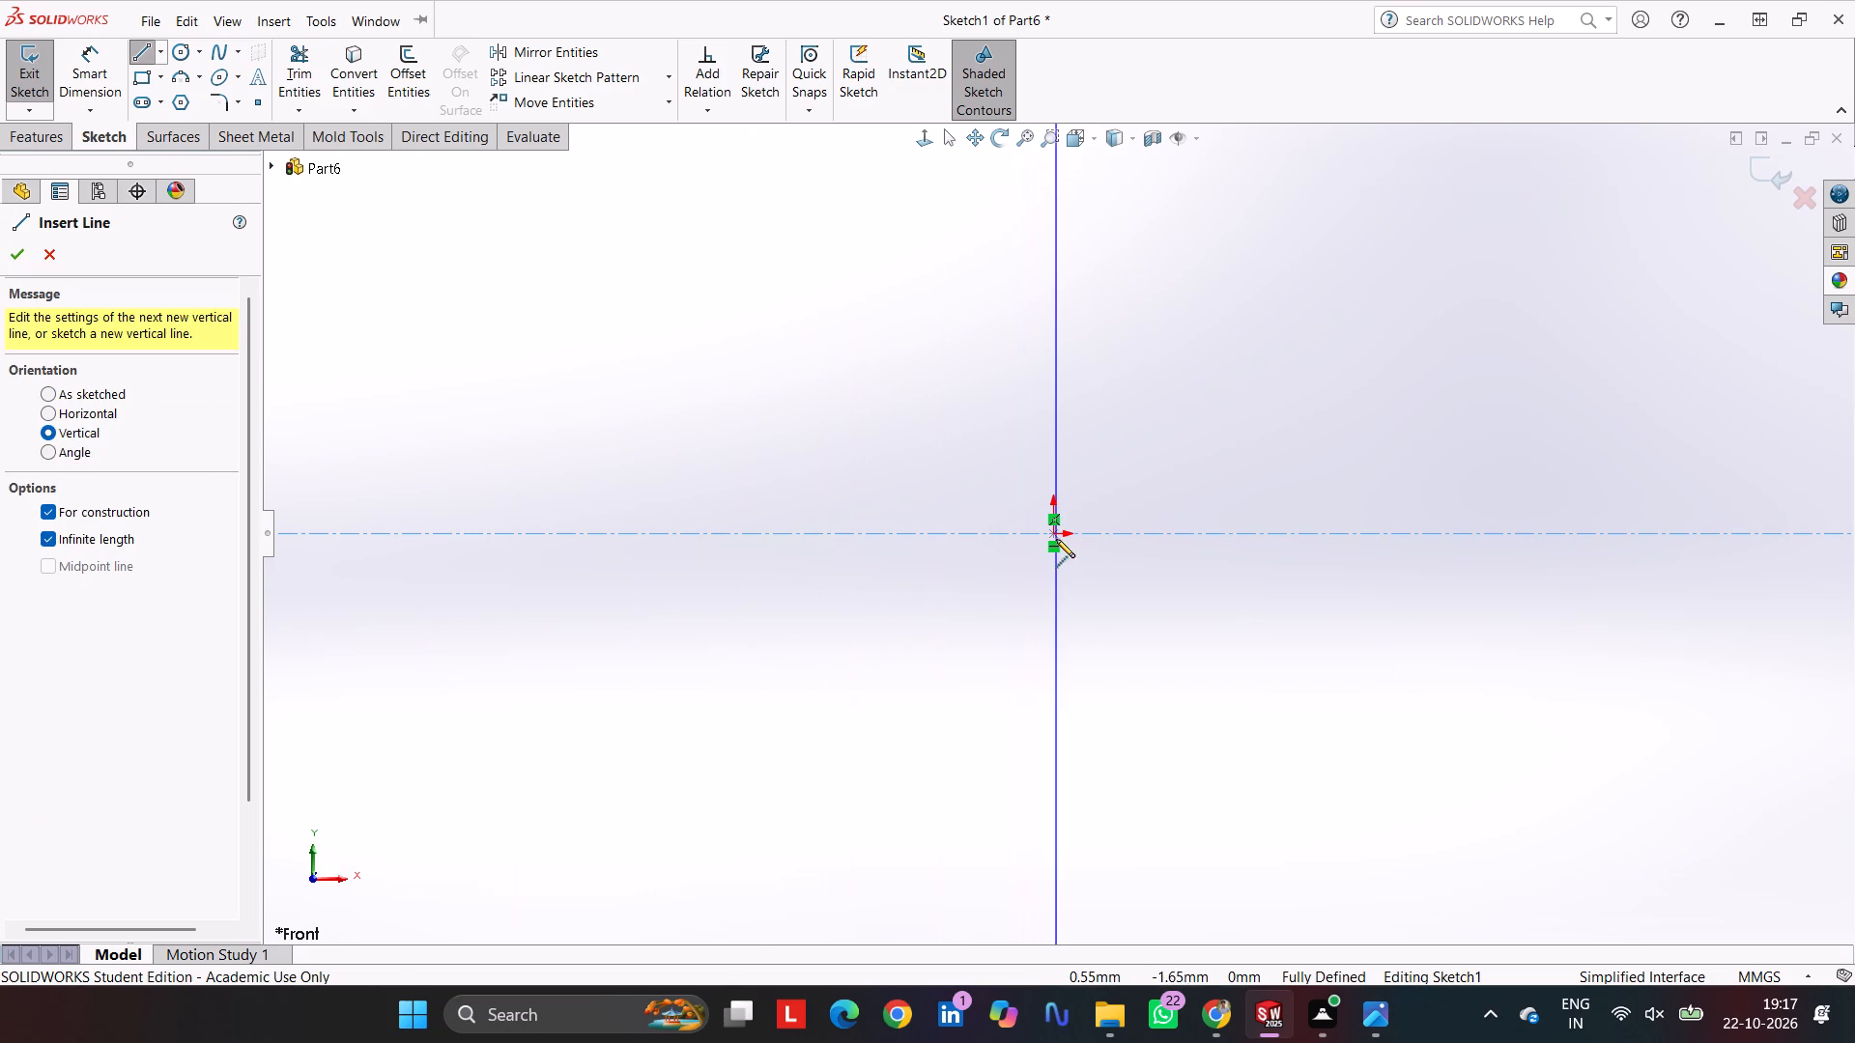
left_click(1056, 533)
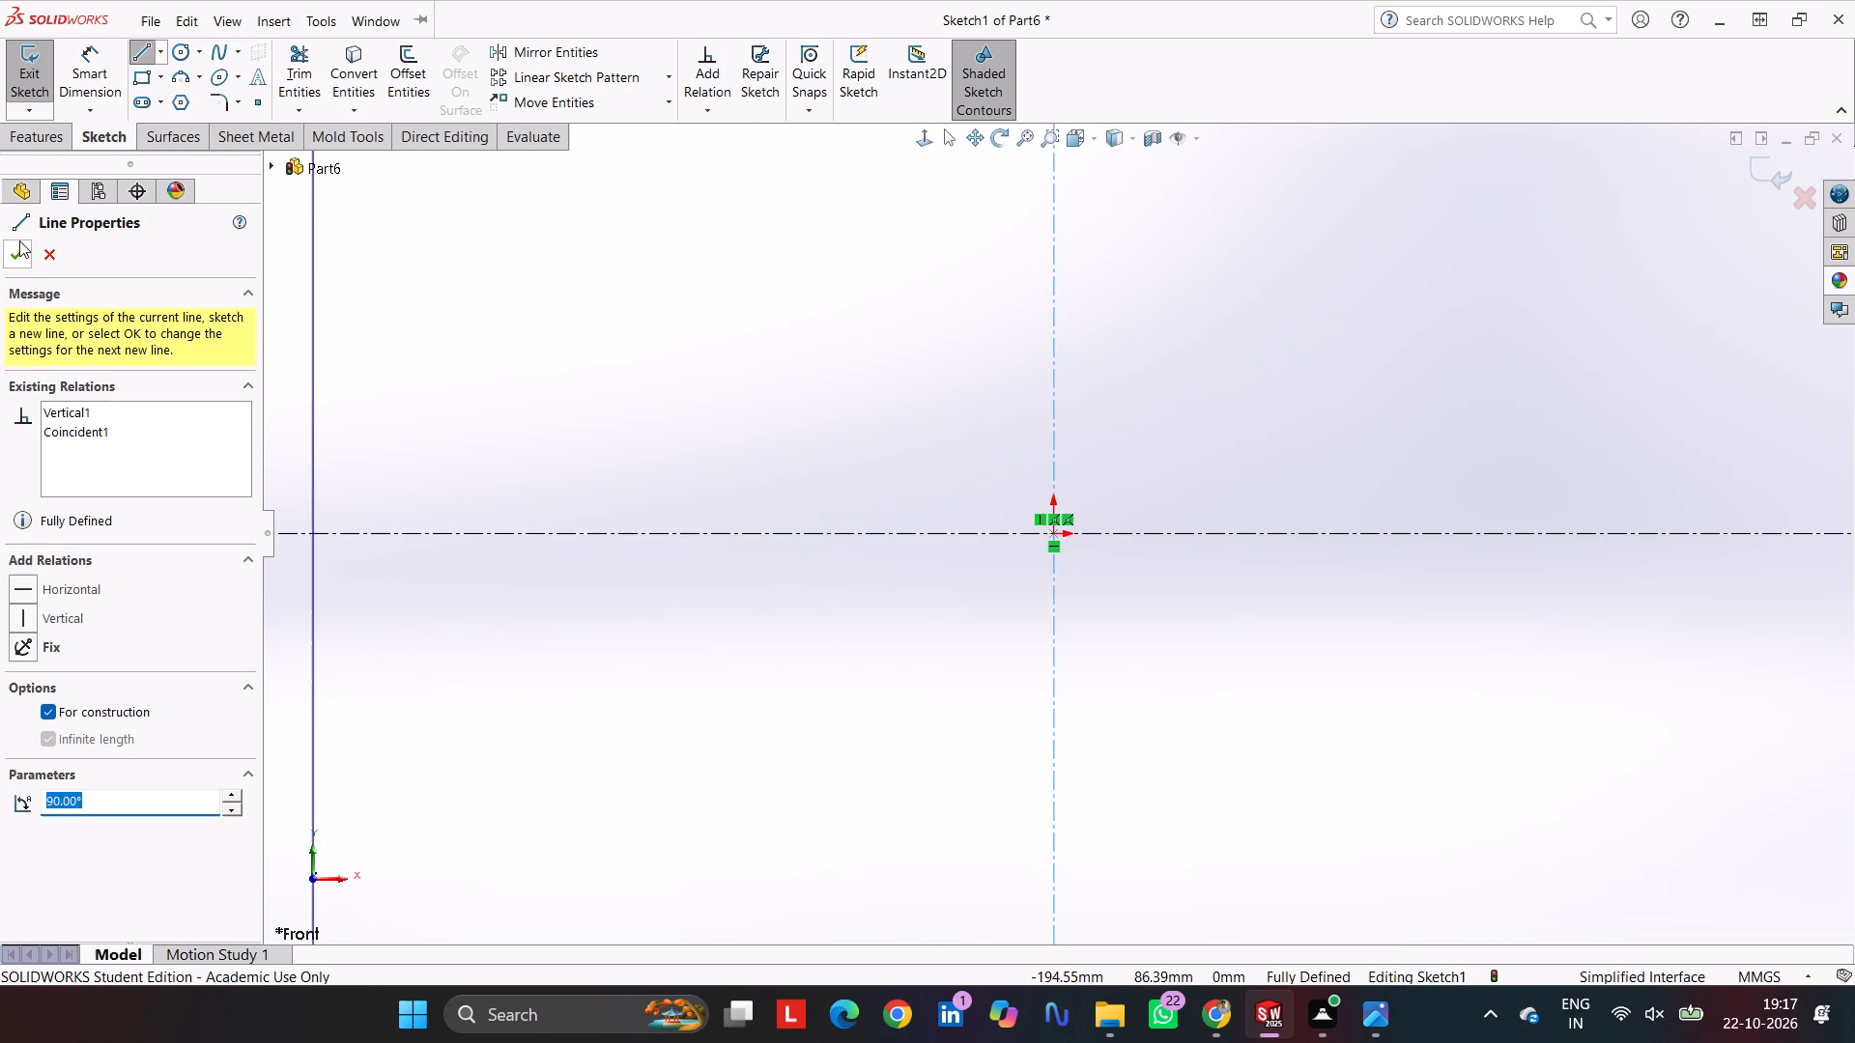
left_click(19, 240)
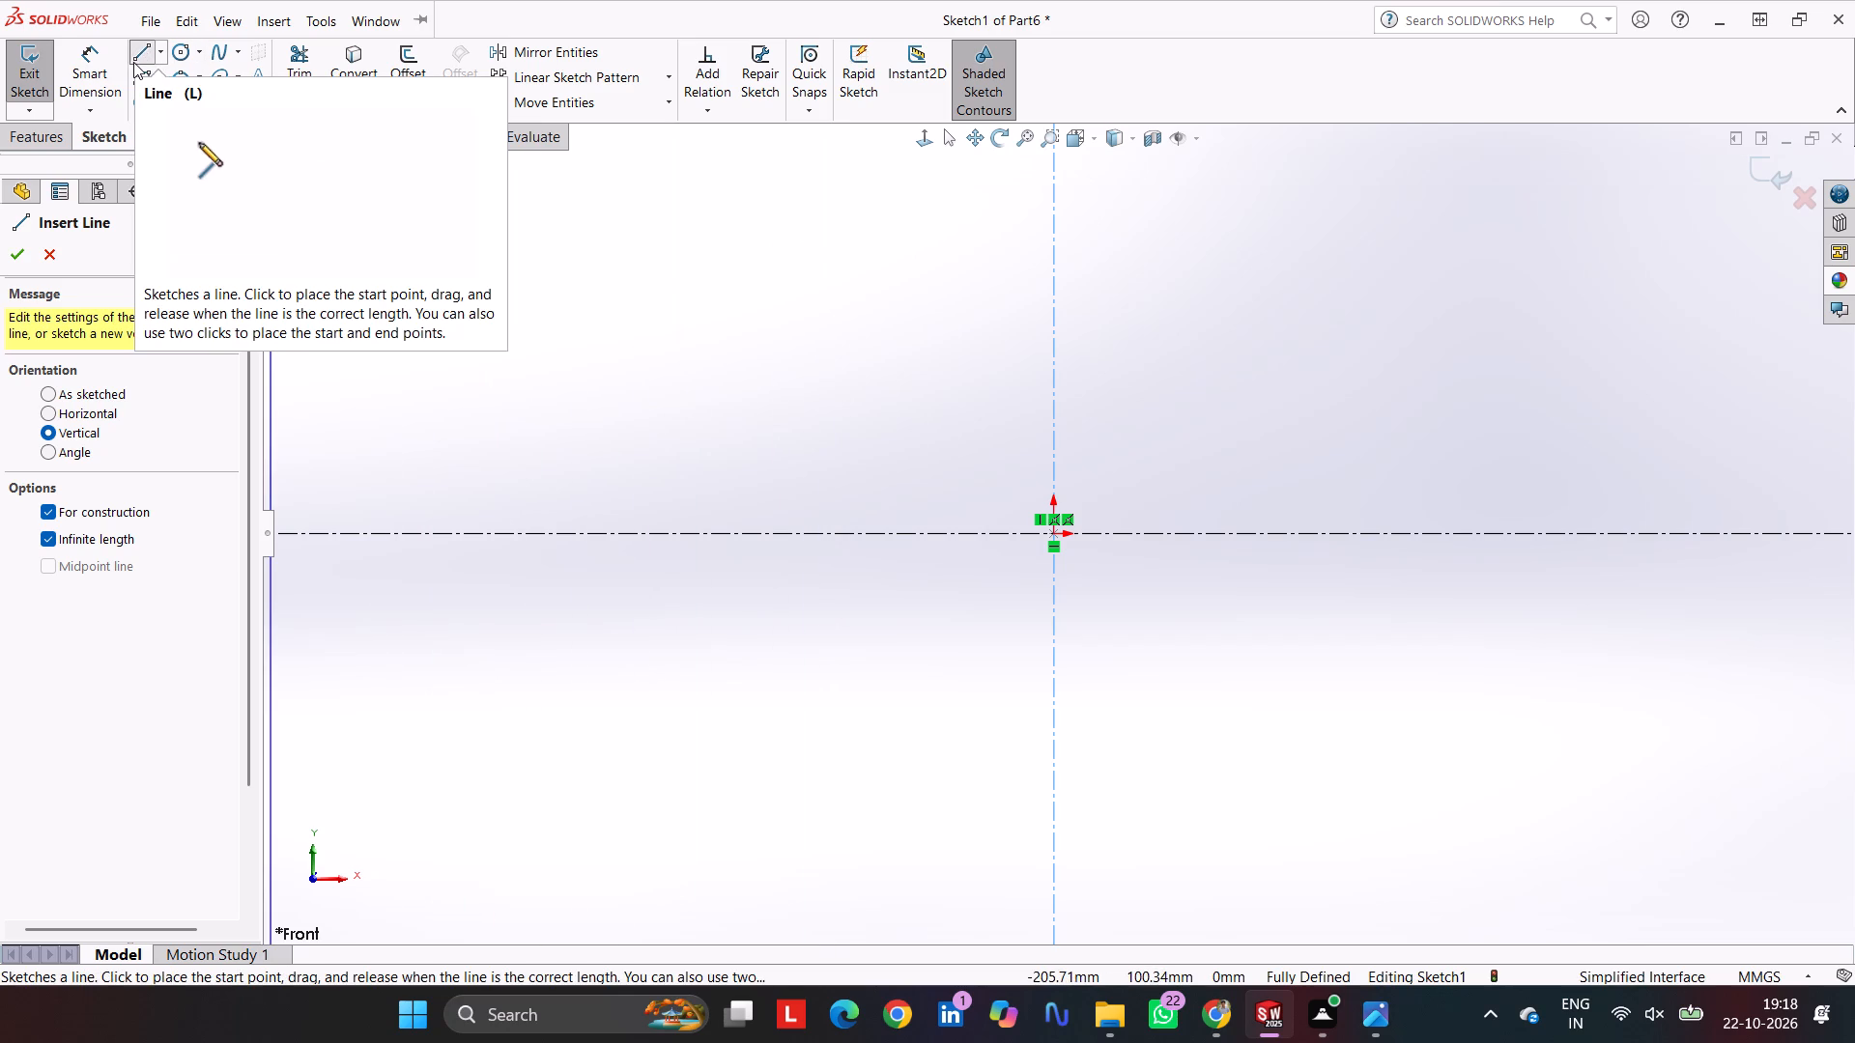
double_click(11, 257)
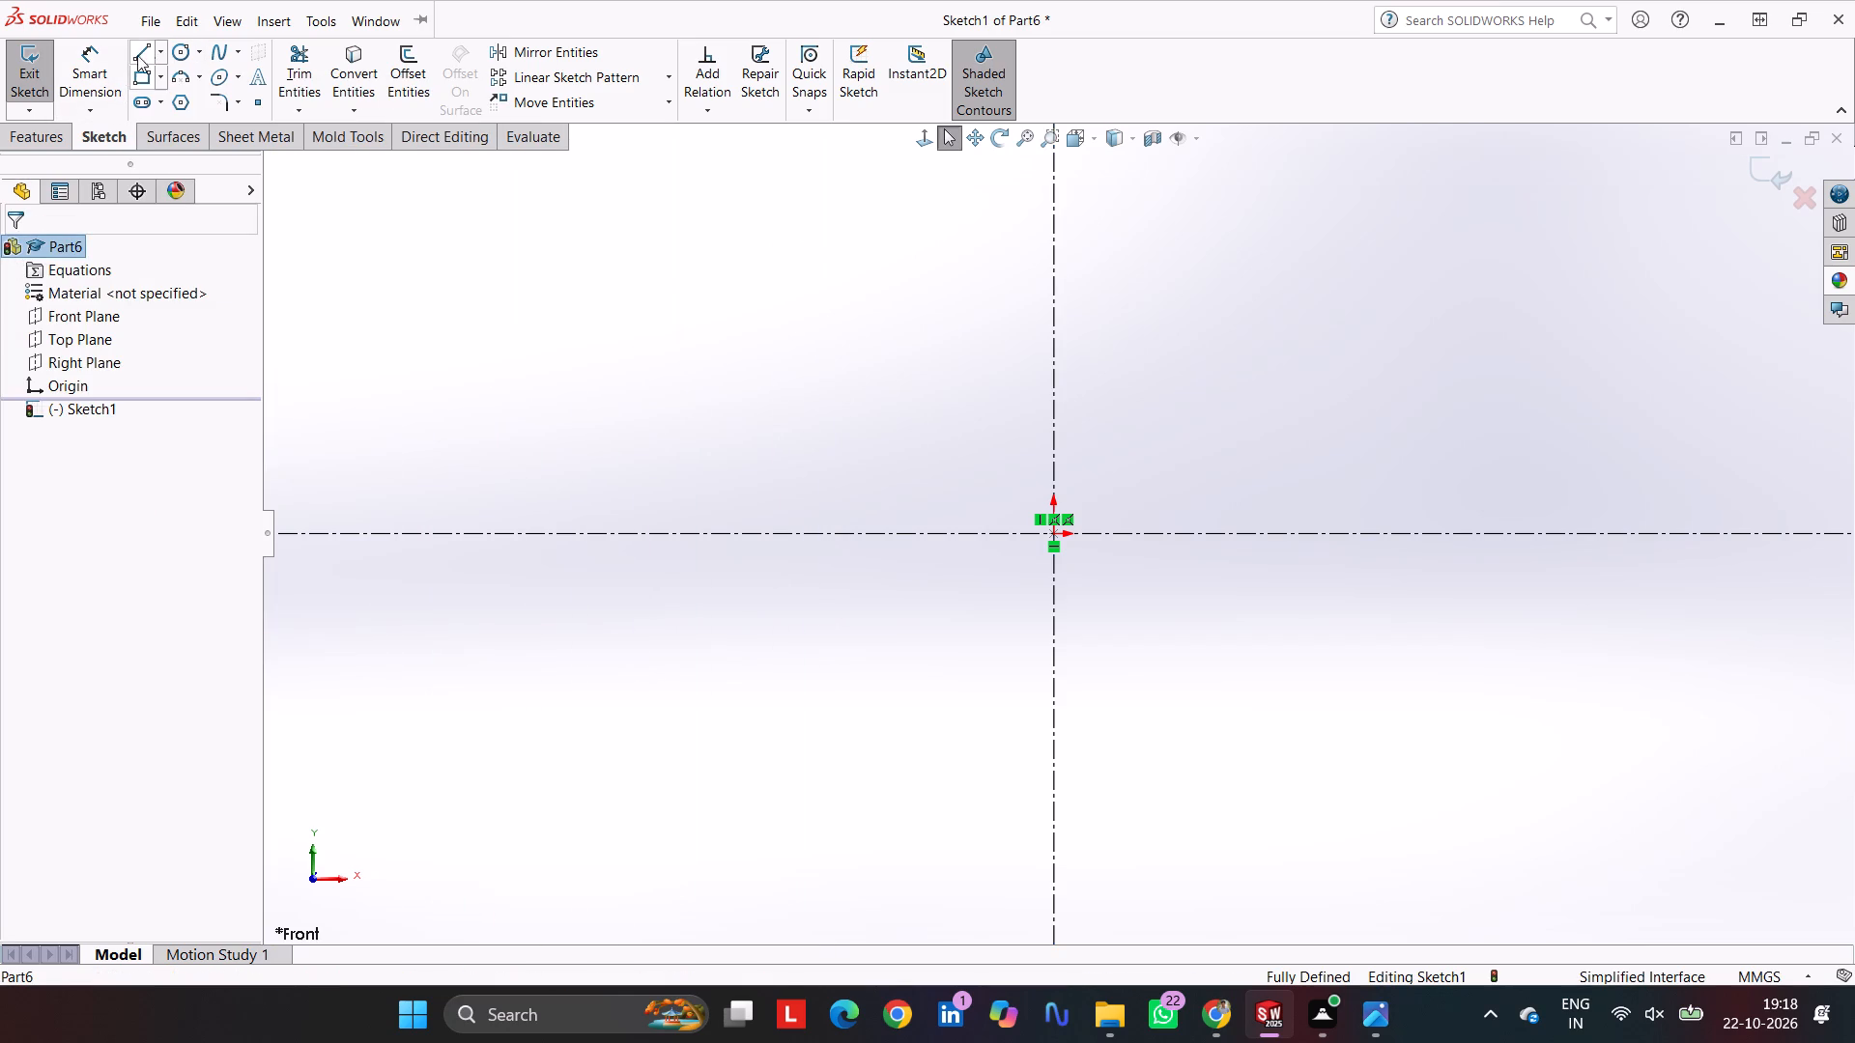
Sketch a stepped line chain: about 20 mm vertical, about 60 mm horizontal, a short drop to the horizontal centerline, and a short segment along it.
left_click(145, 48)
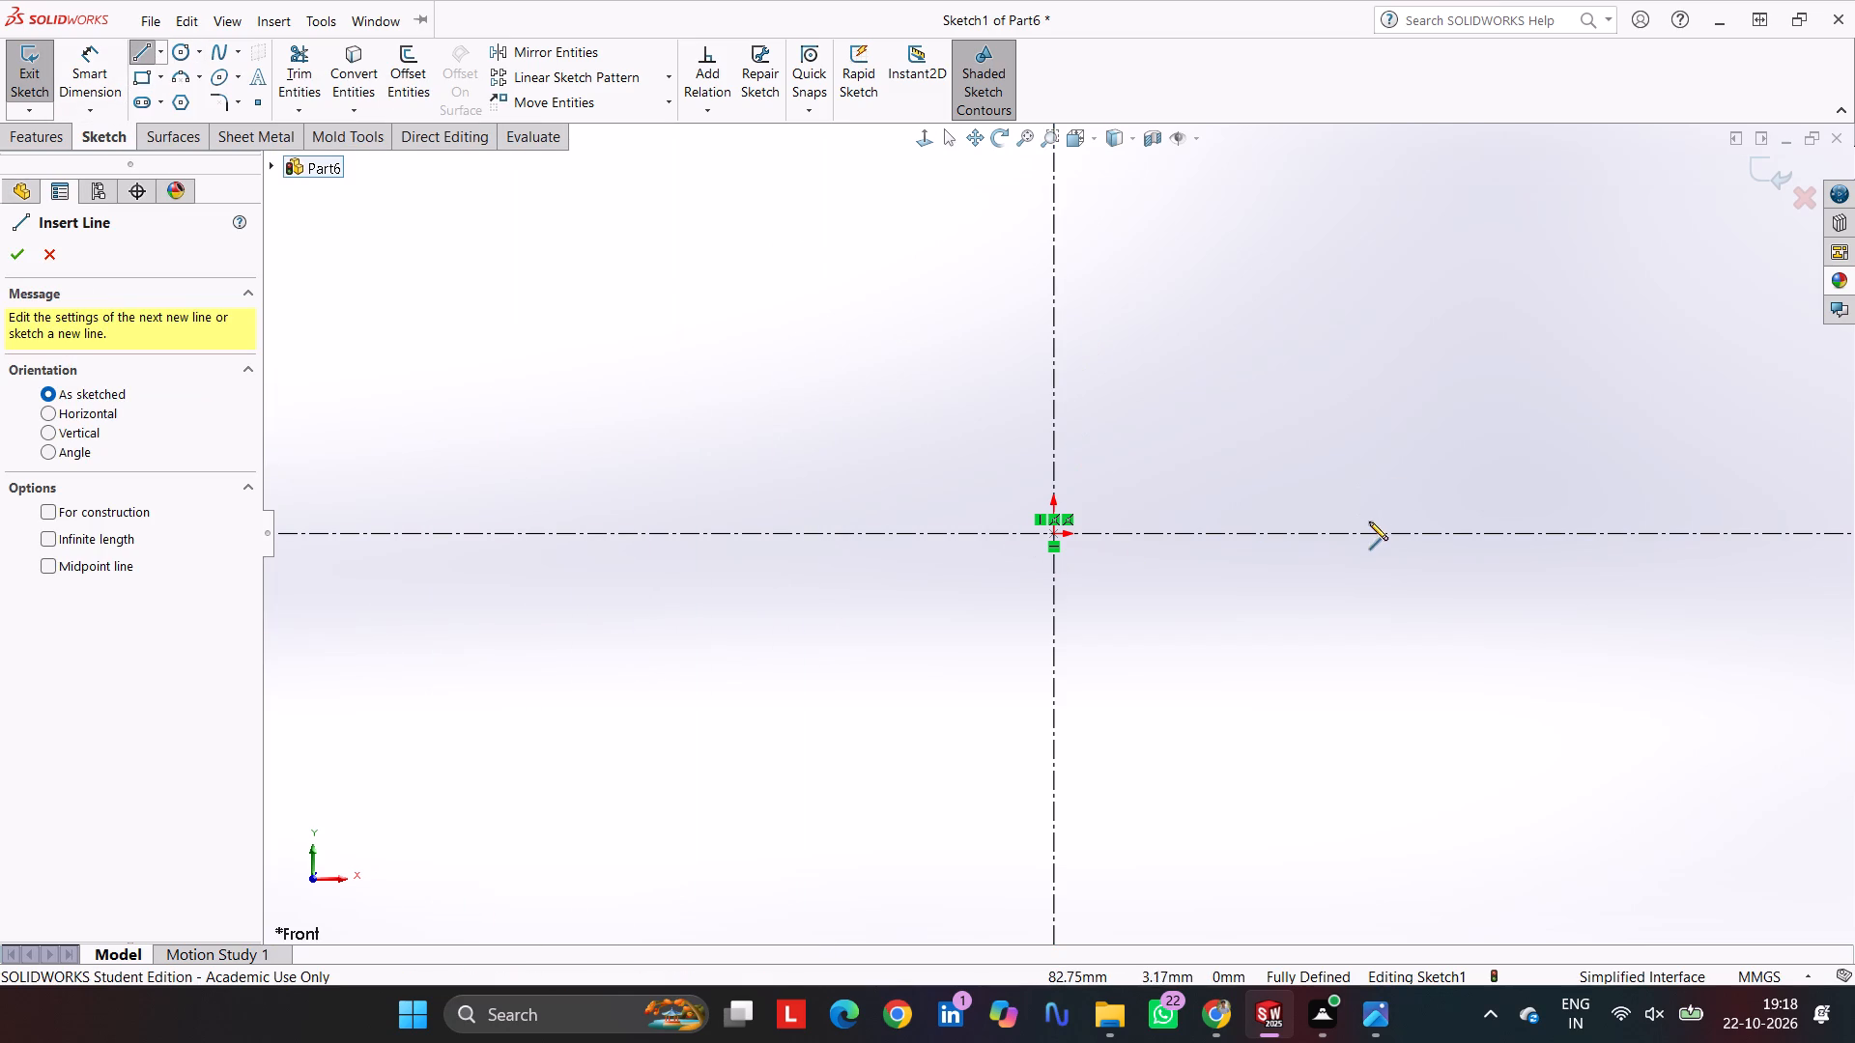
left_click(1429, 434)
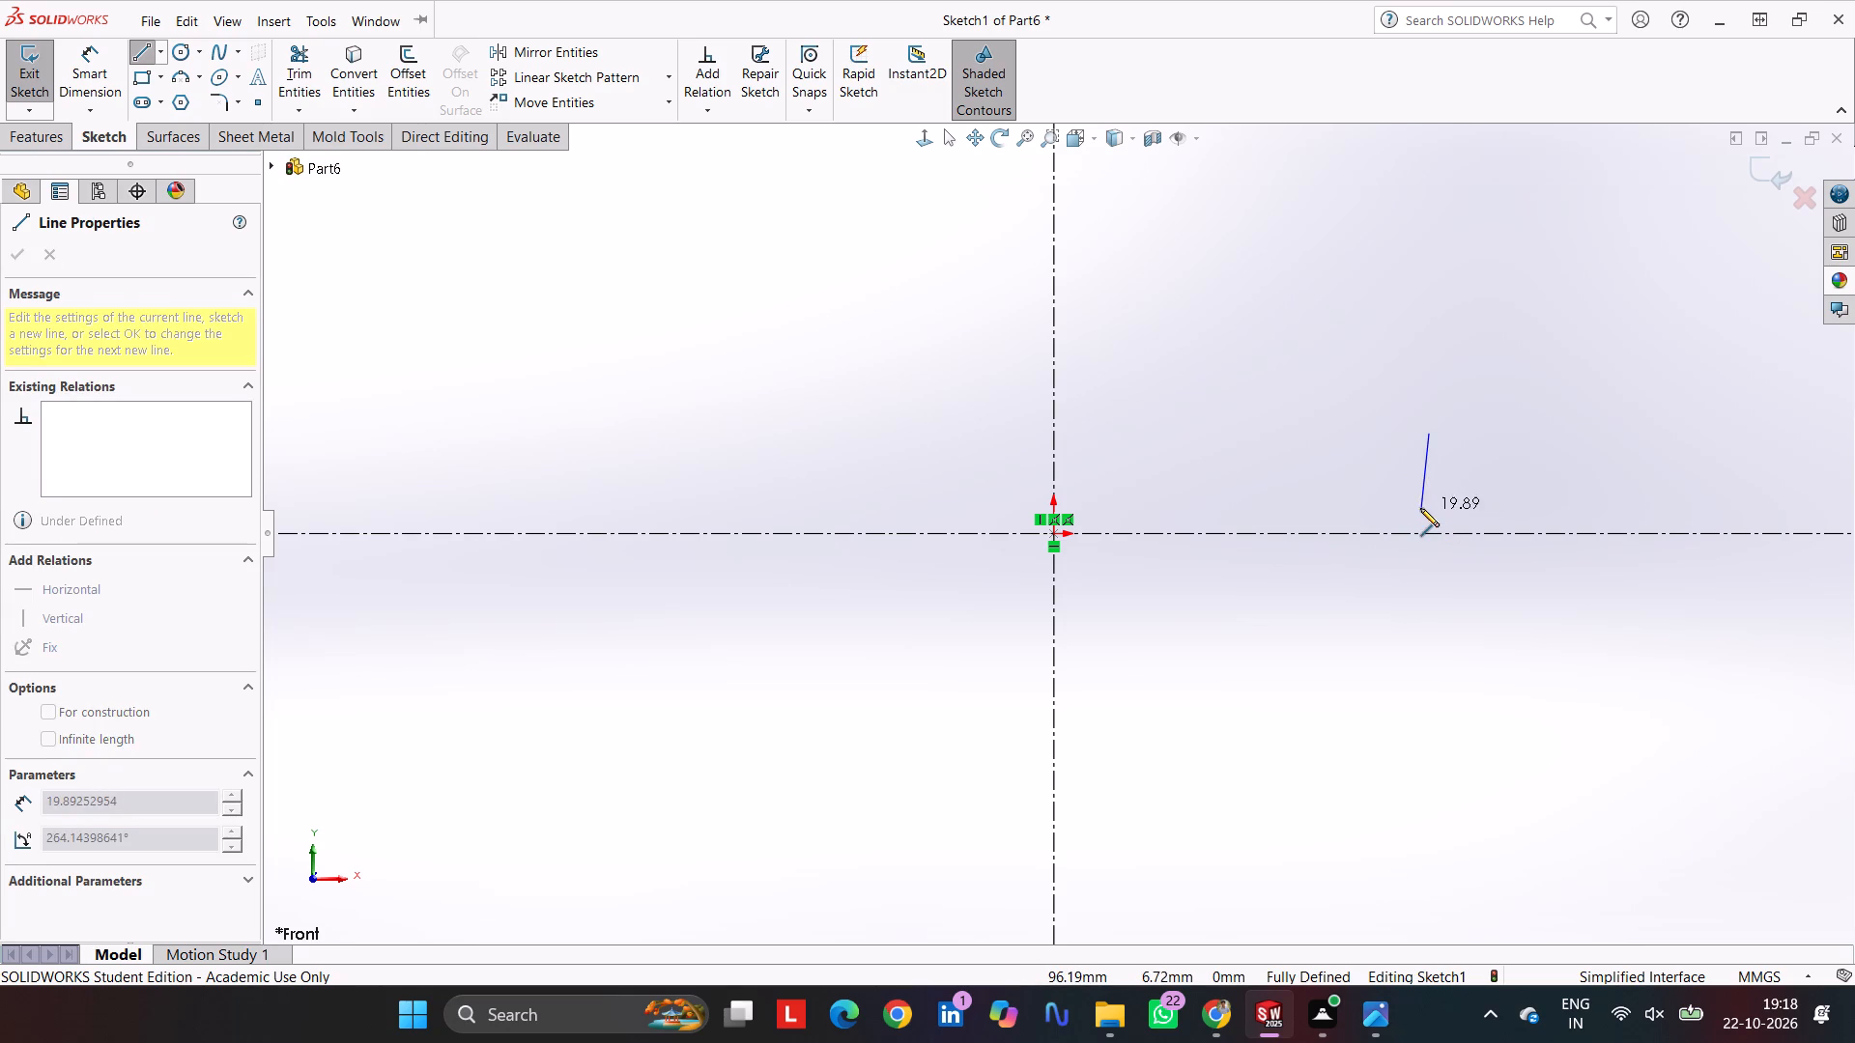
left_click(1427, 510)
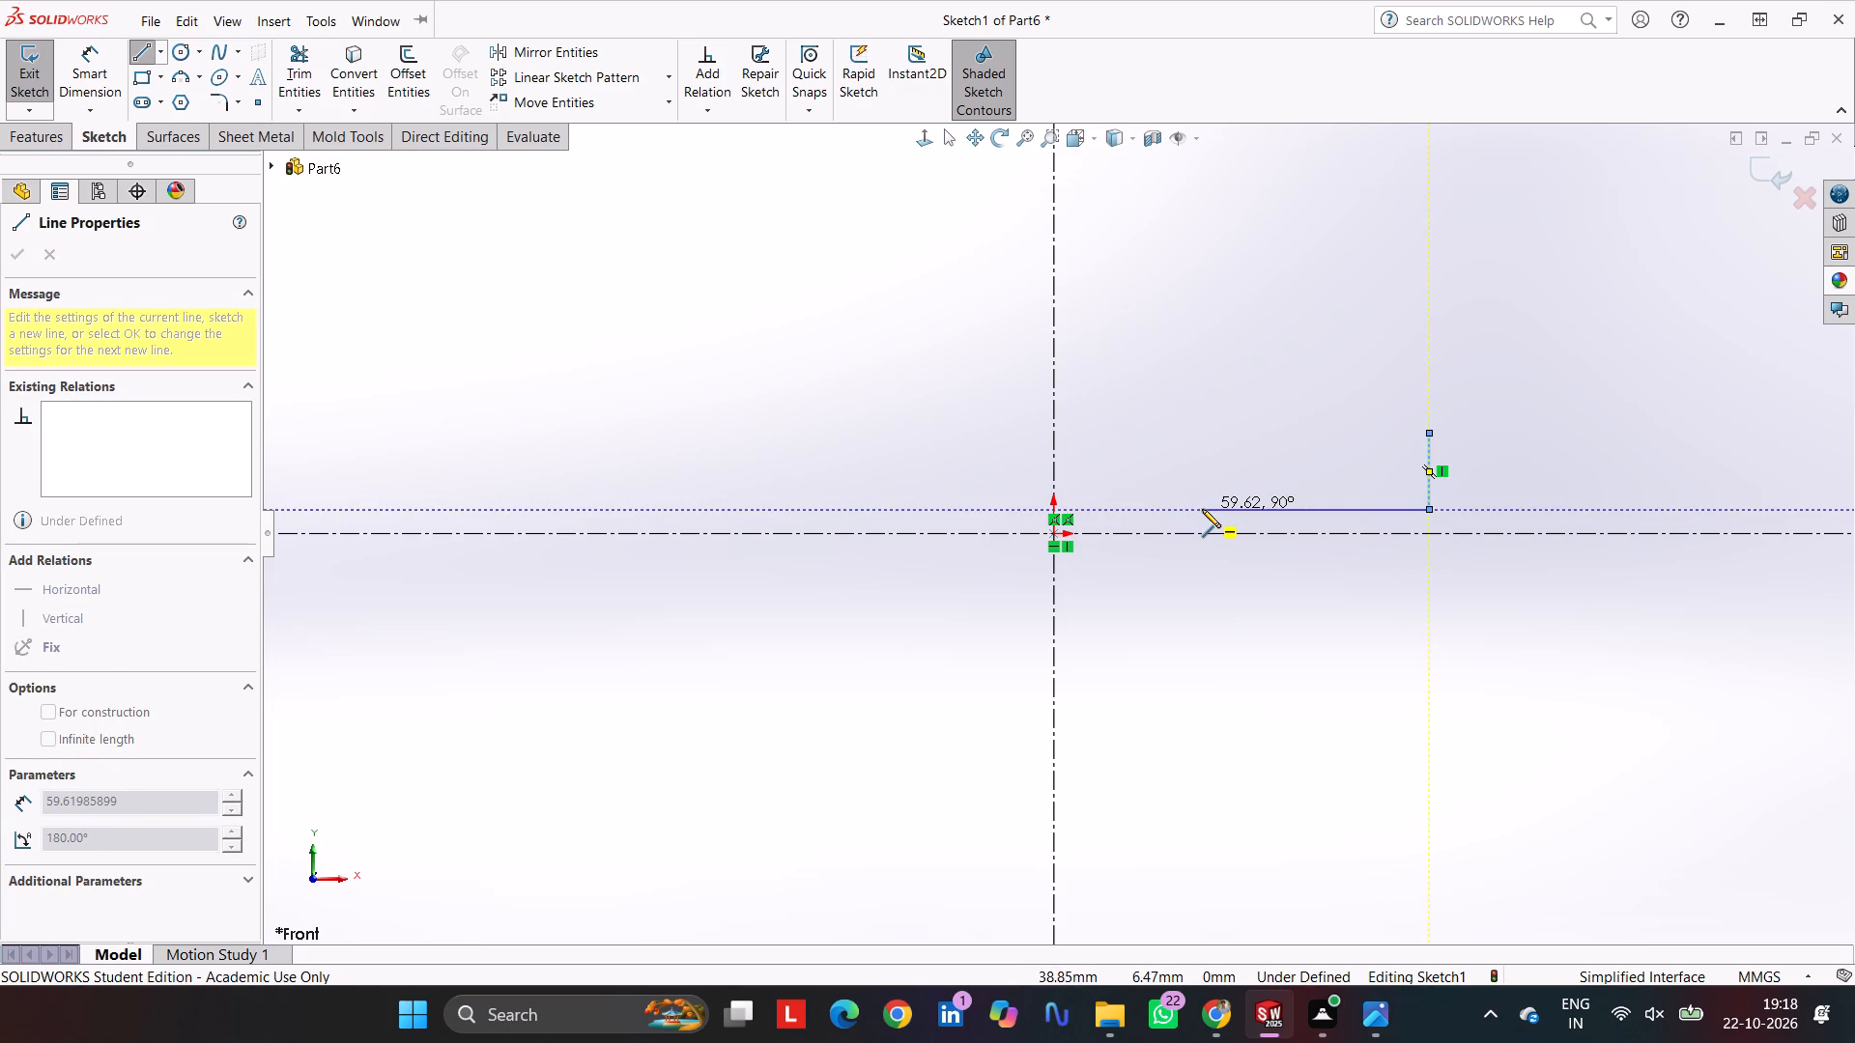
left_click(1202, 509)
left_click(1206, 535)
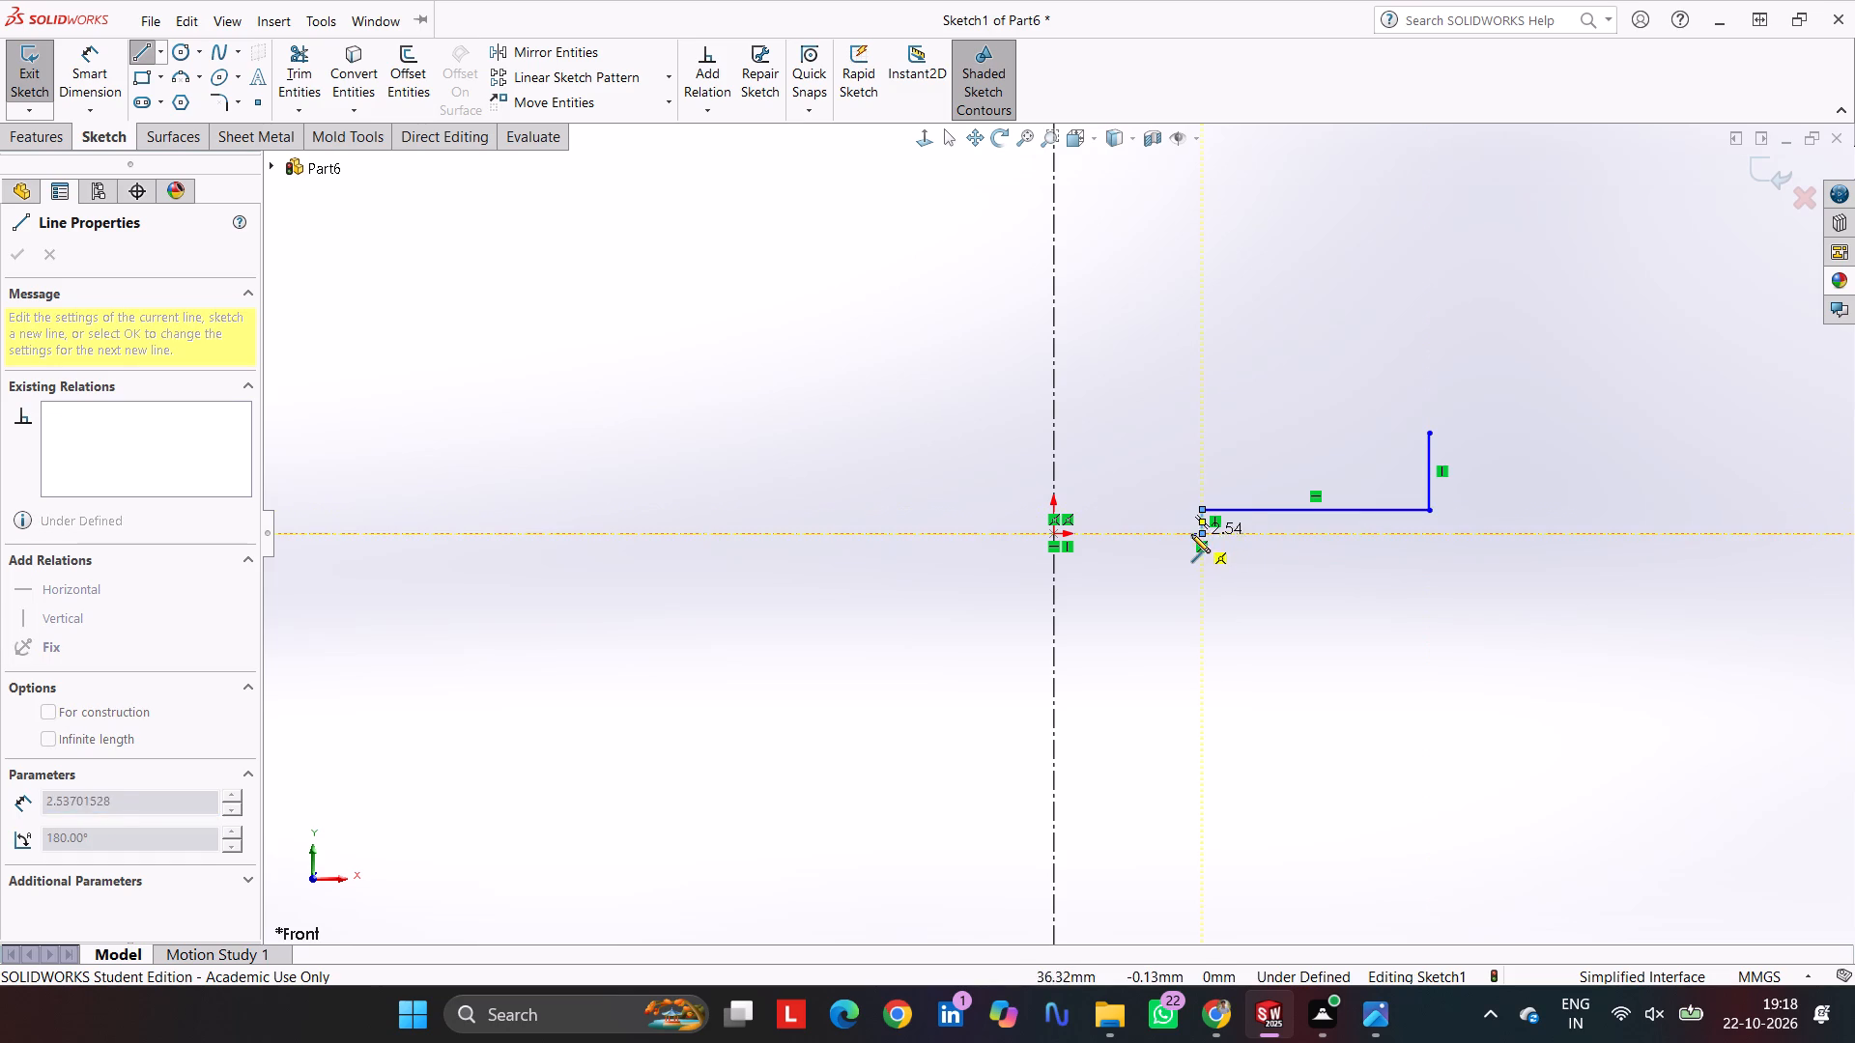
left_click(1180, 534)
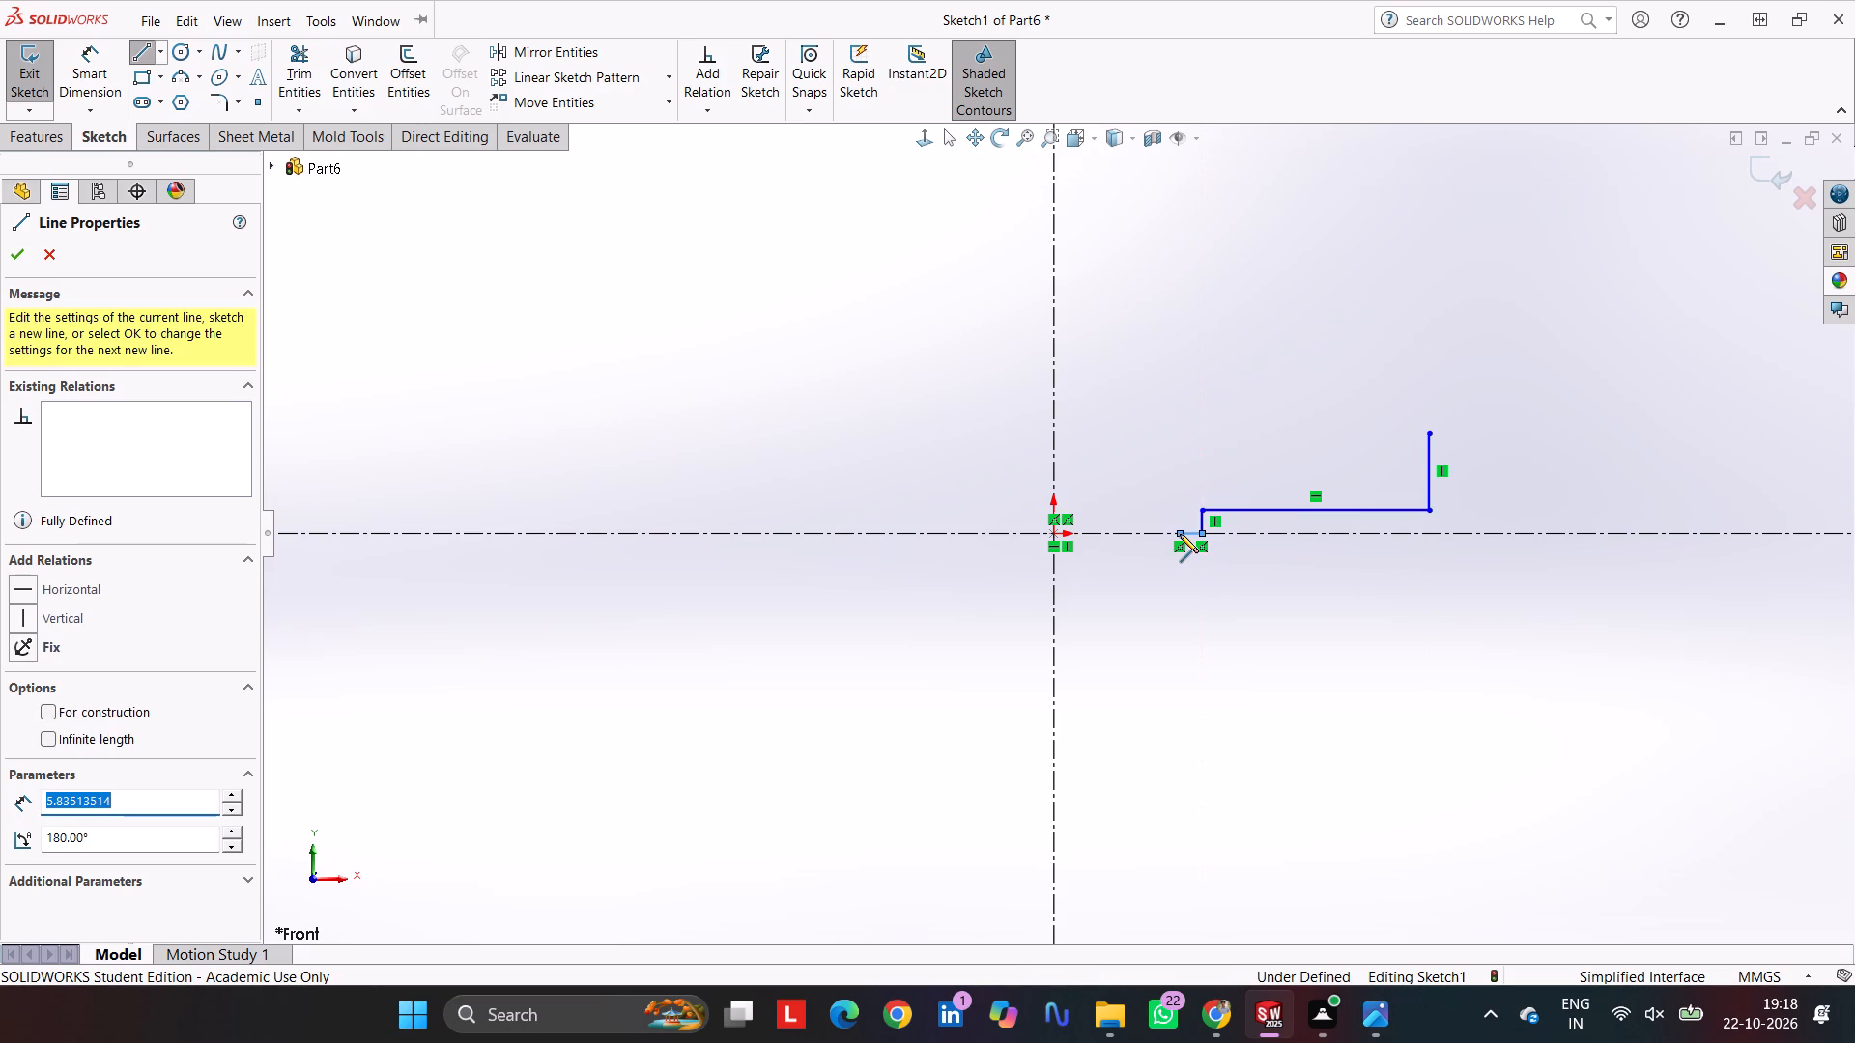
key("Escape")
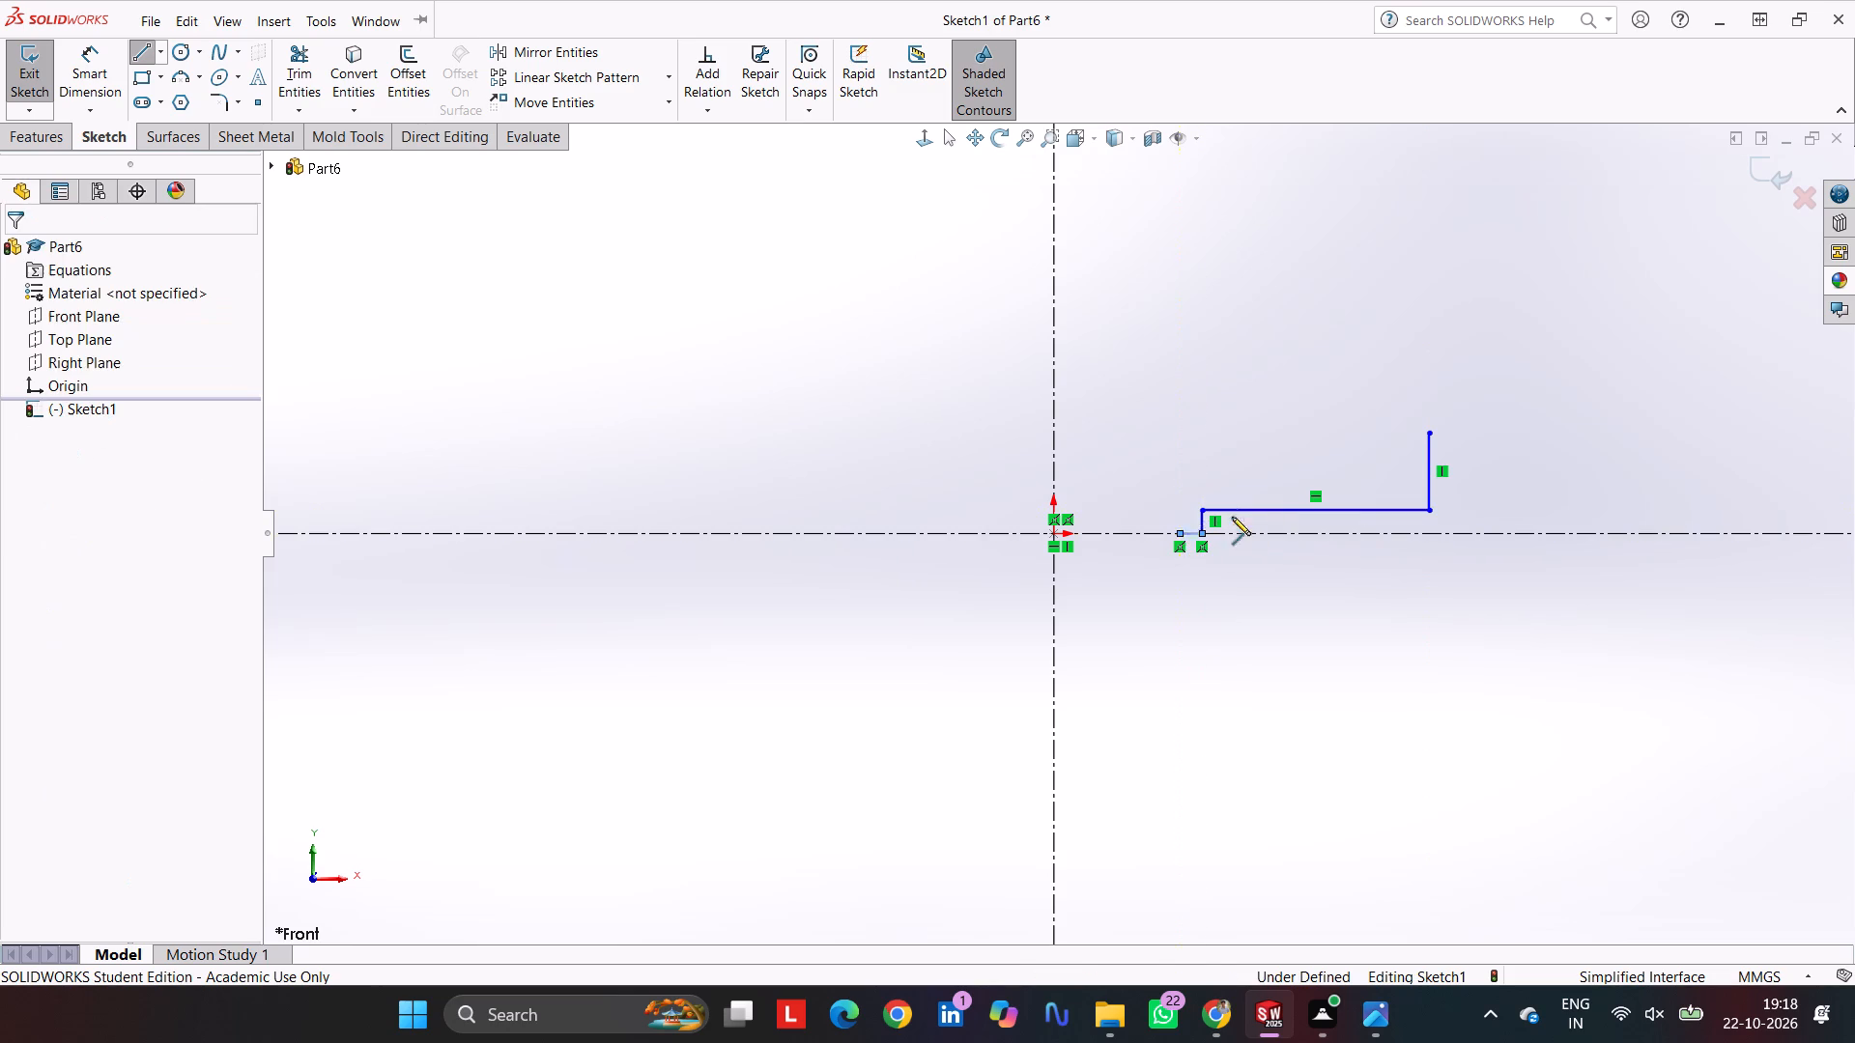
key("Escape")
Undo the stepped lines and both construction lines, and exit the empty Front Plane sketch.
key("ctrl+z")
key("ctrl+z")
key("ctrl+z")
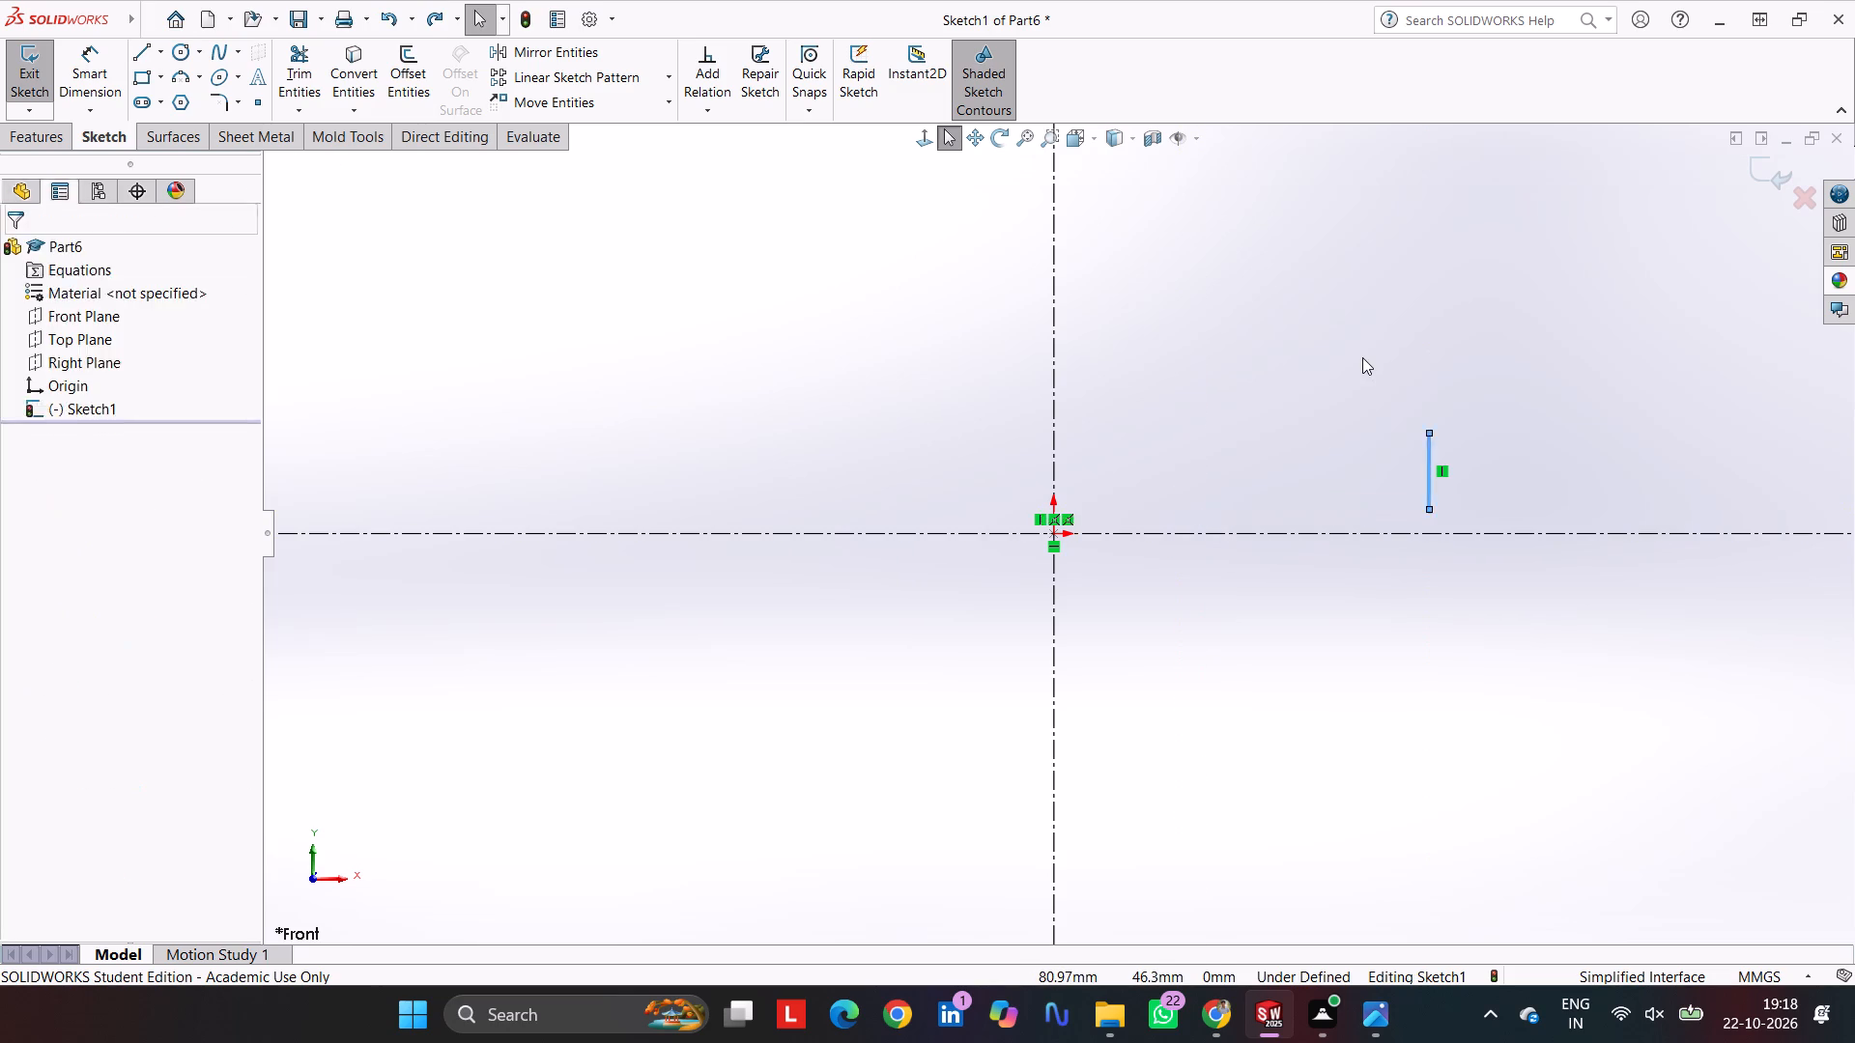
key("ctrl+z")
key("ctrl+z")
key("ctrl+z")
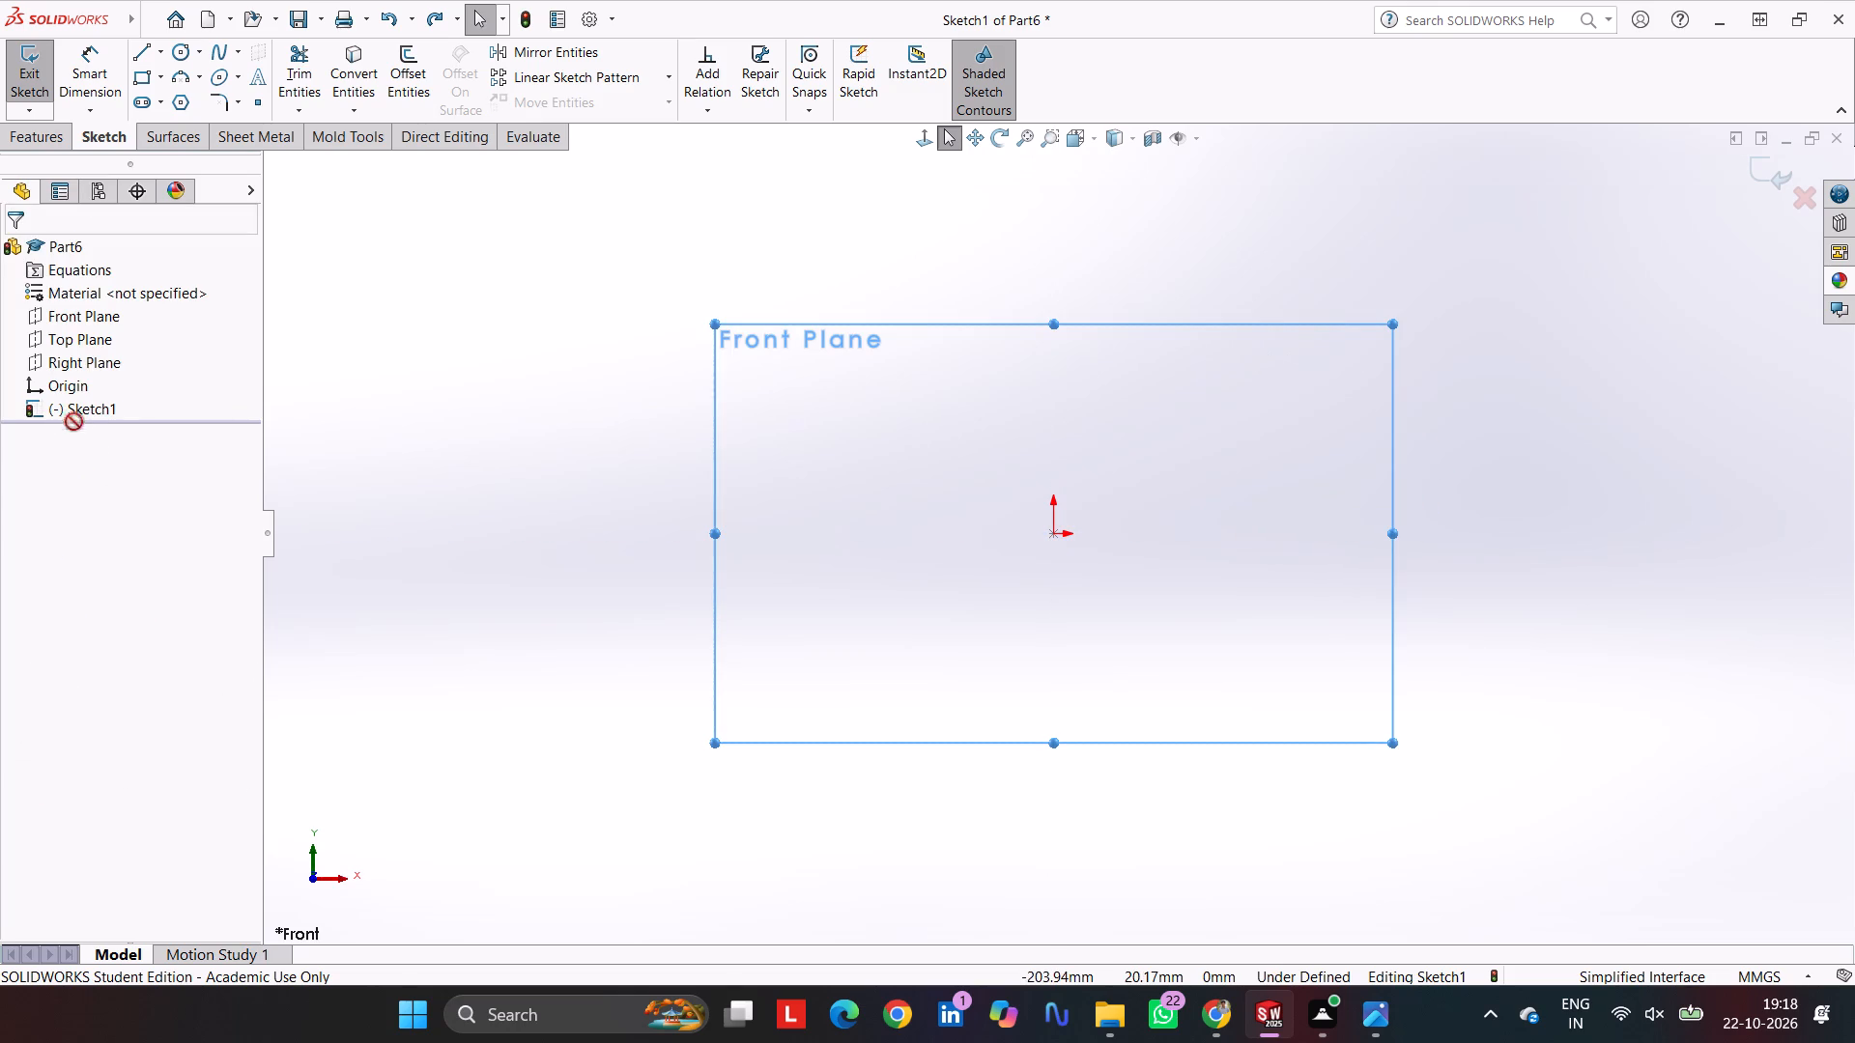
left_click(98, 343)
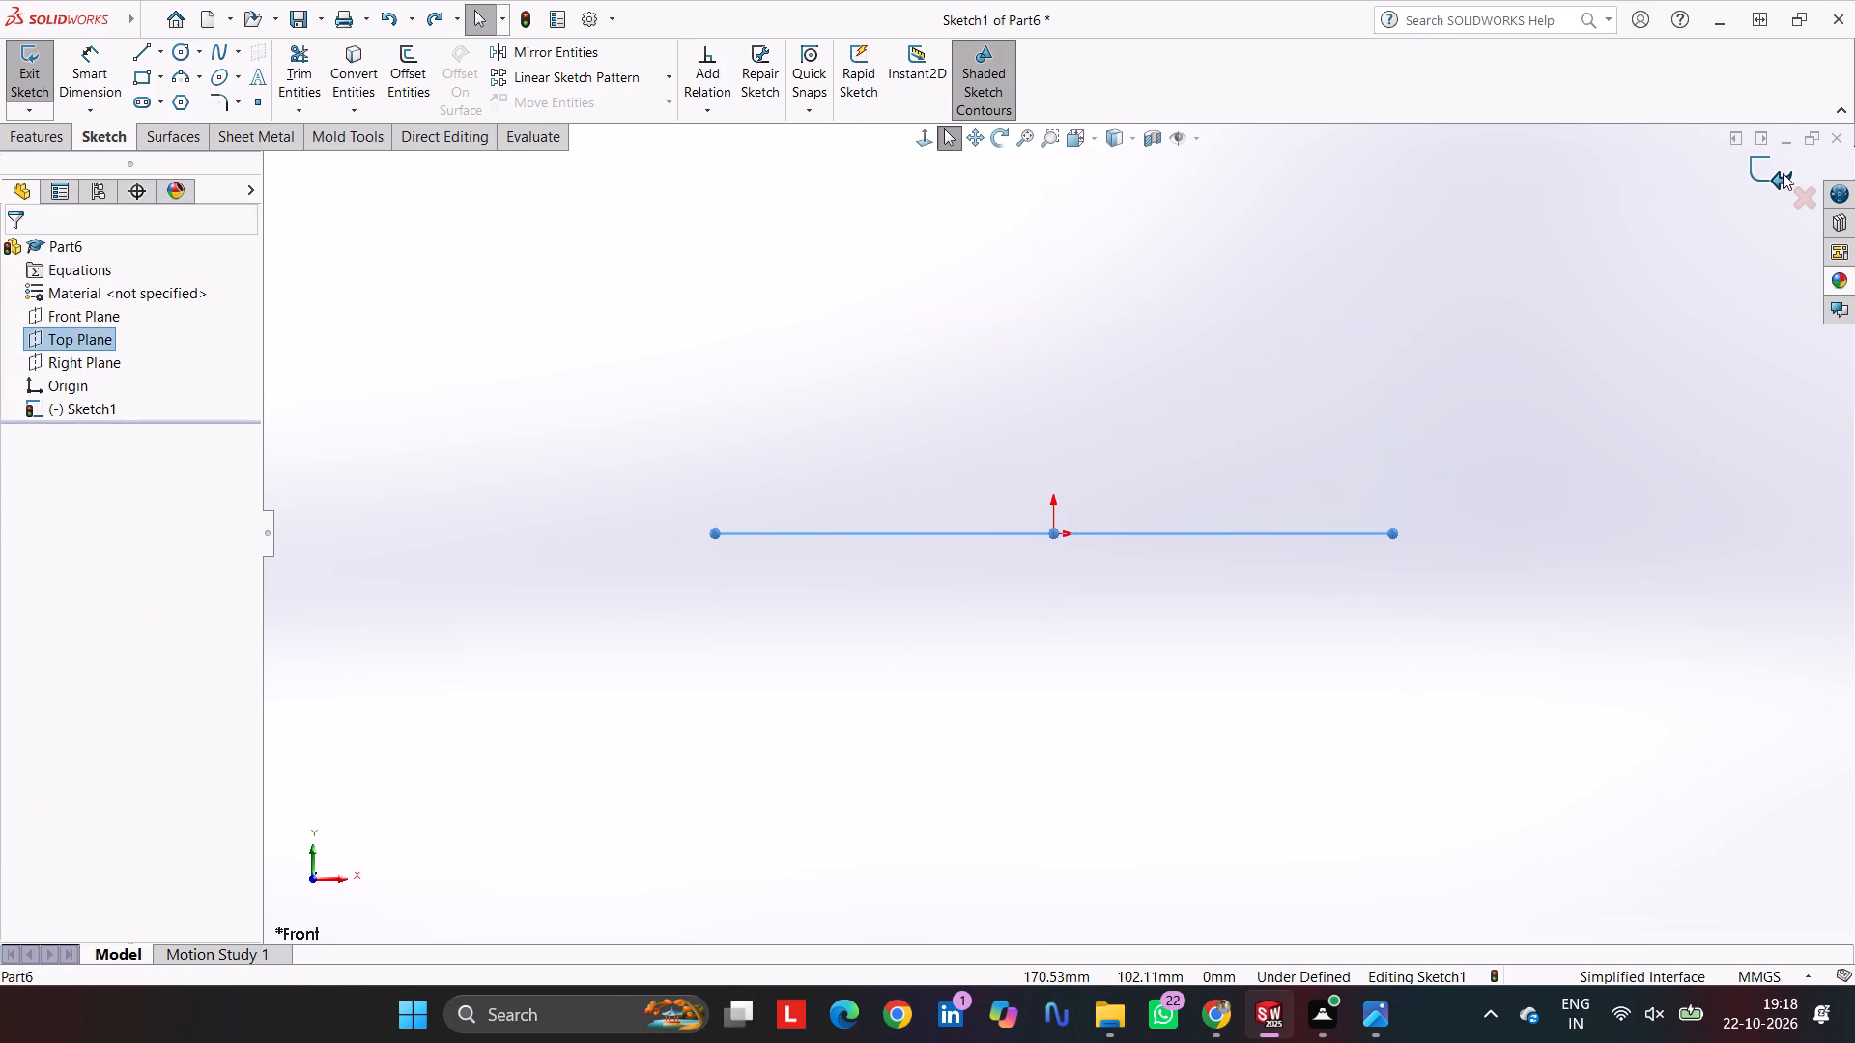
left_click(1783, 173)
Start a sketch on the Top Plane and draw a center rectangle about 167 by 96 mm centered on the origin.
left_click(59, 335)
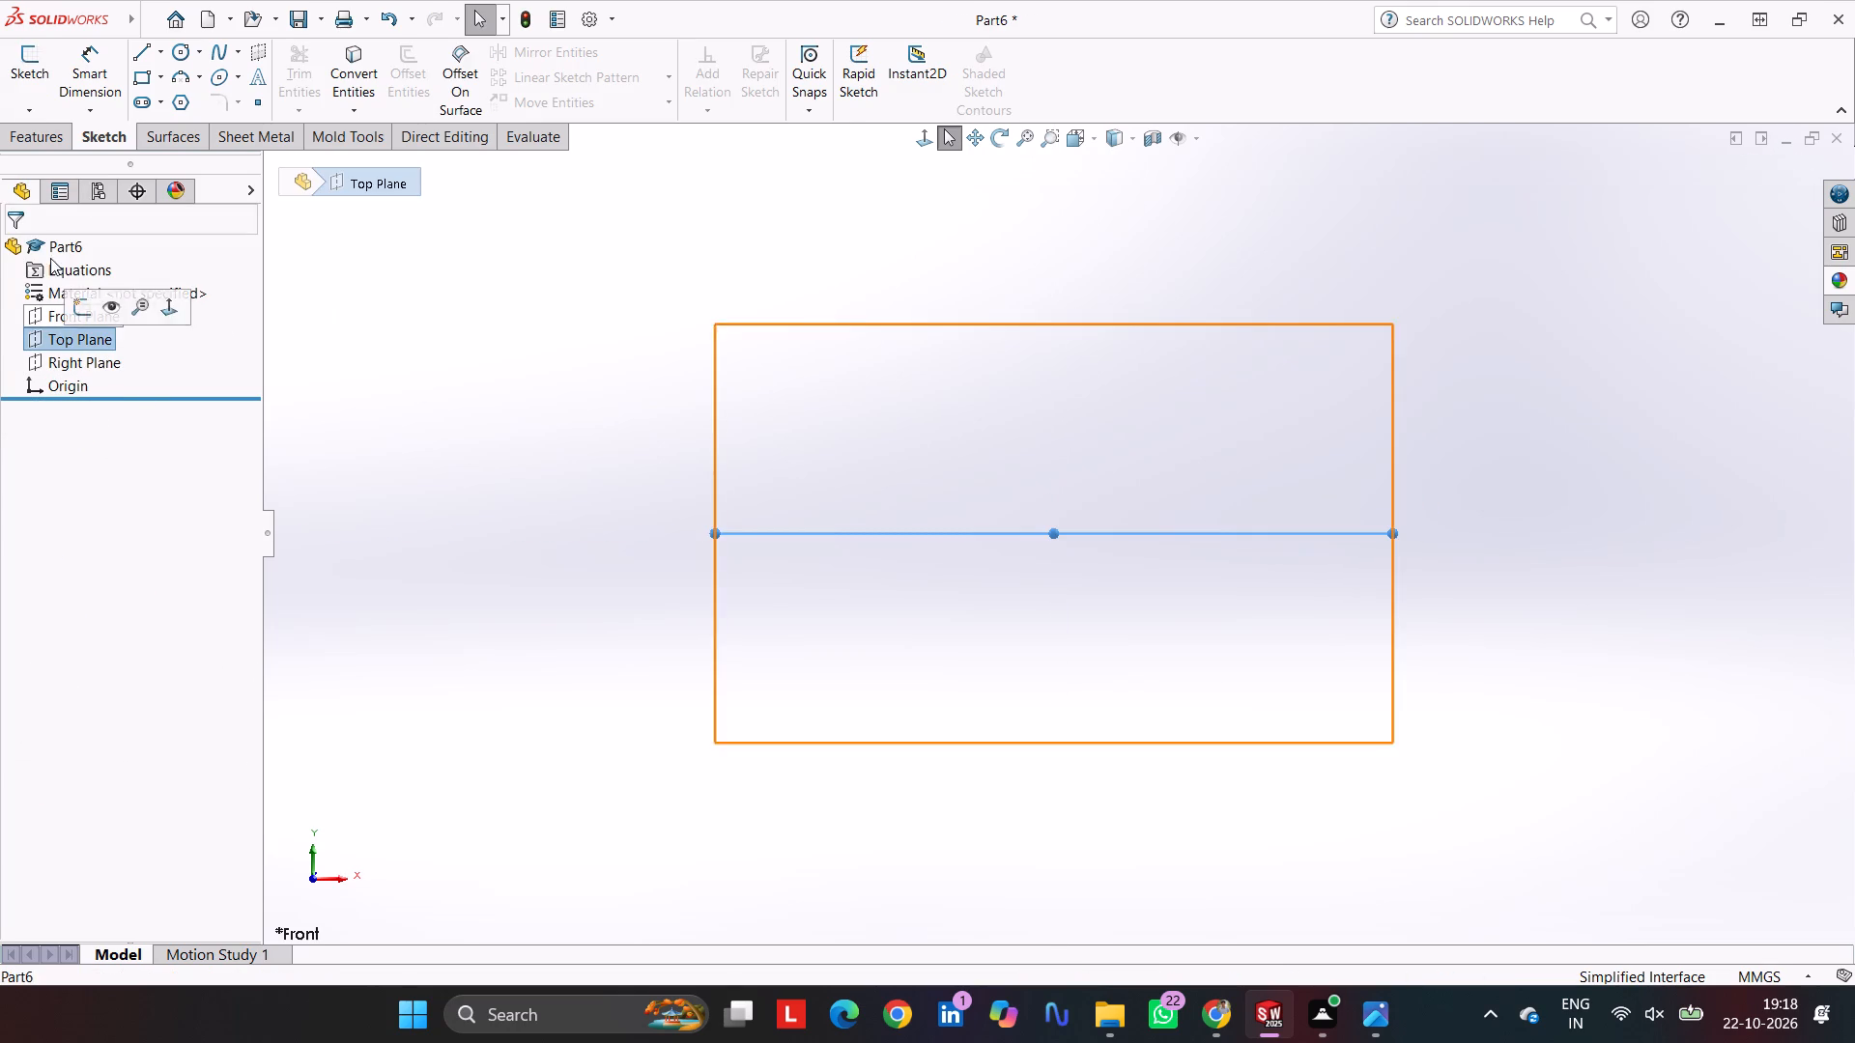
left_click(17, 51)
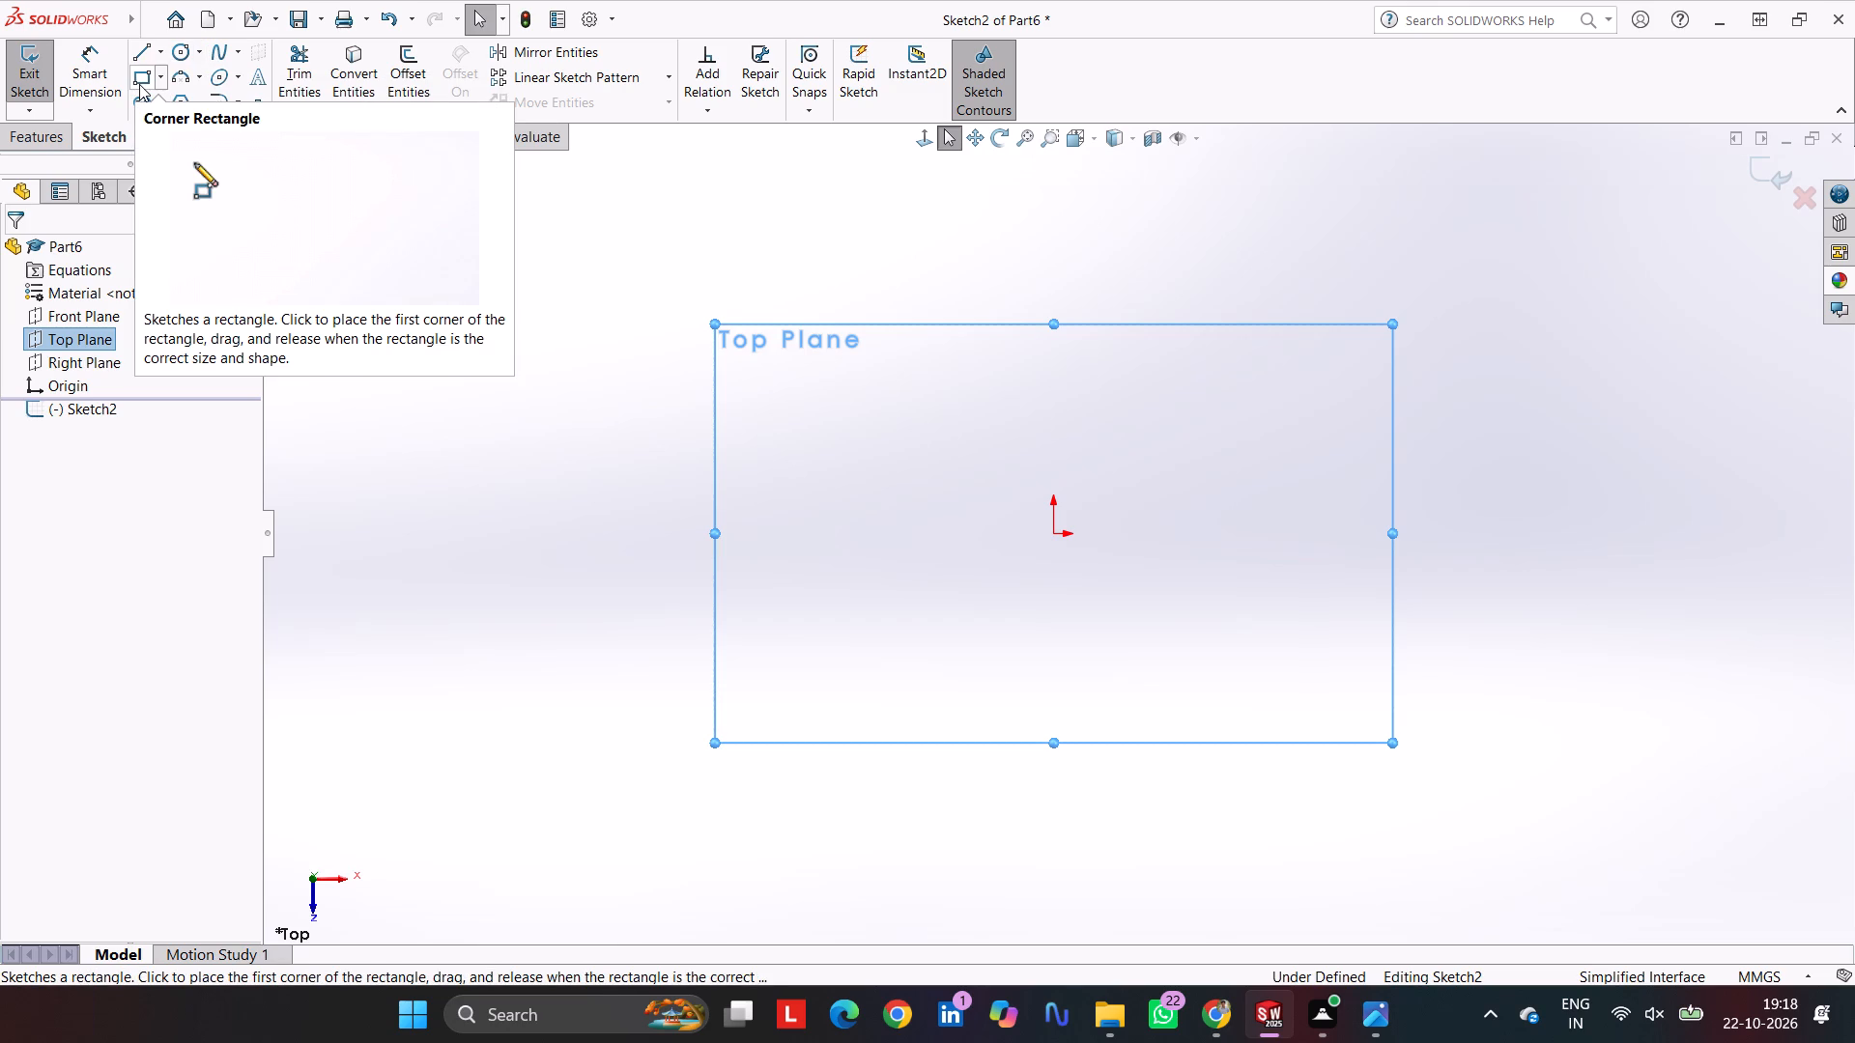
left_click(149, 48)
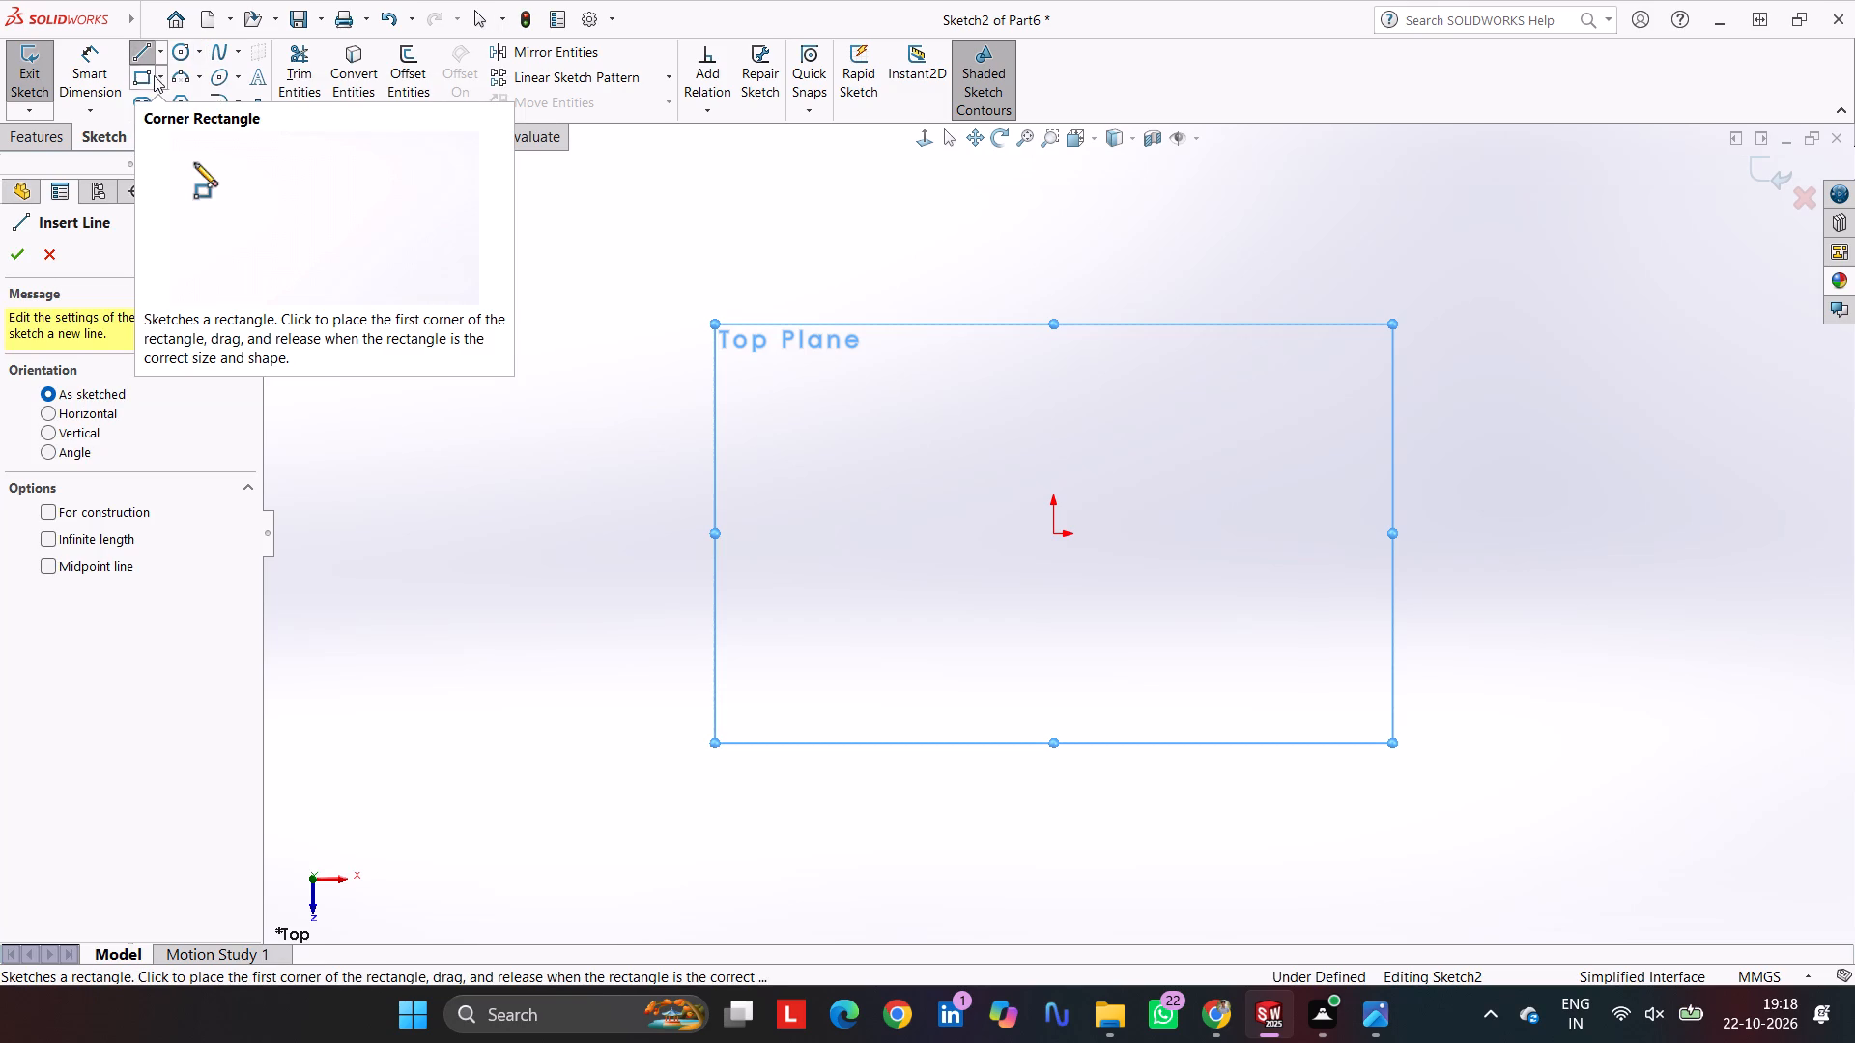
left_click(161, 79)
left_click(168, 128)
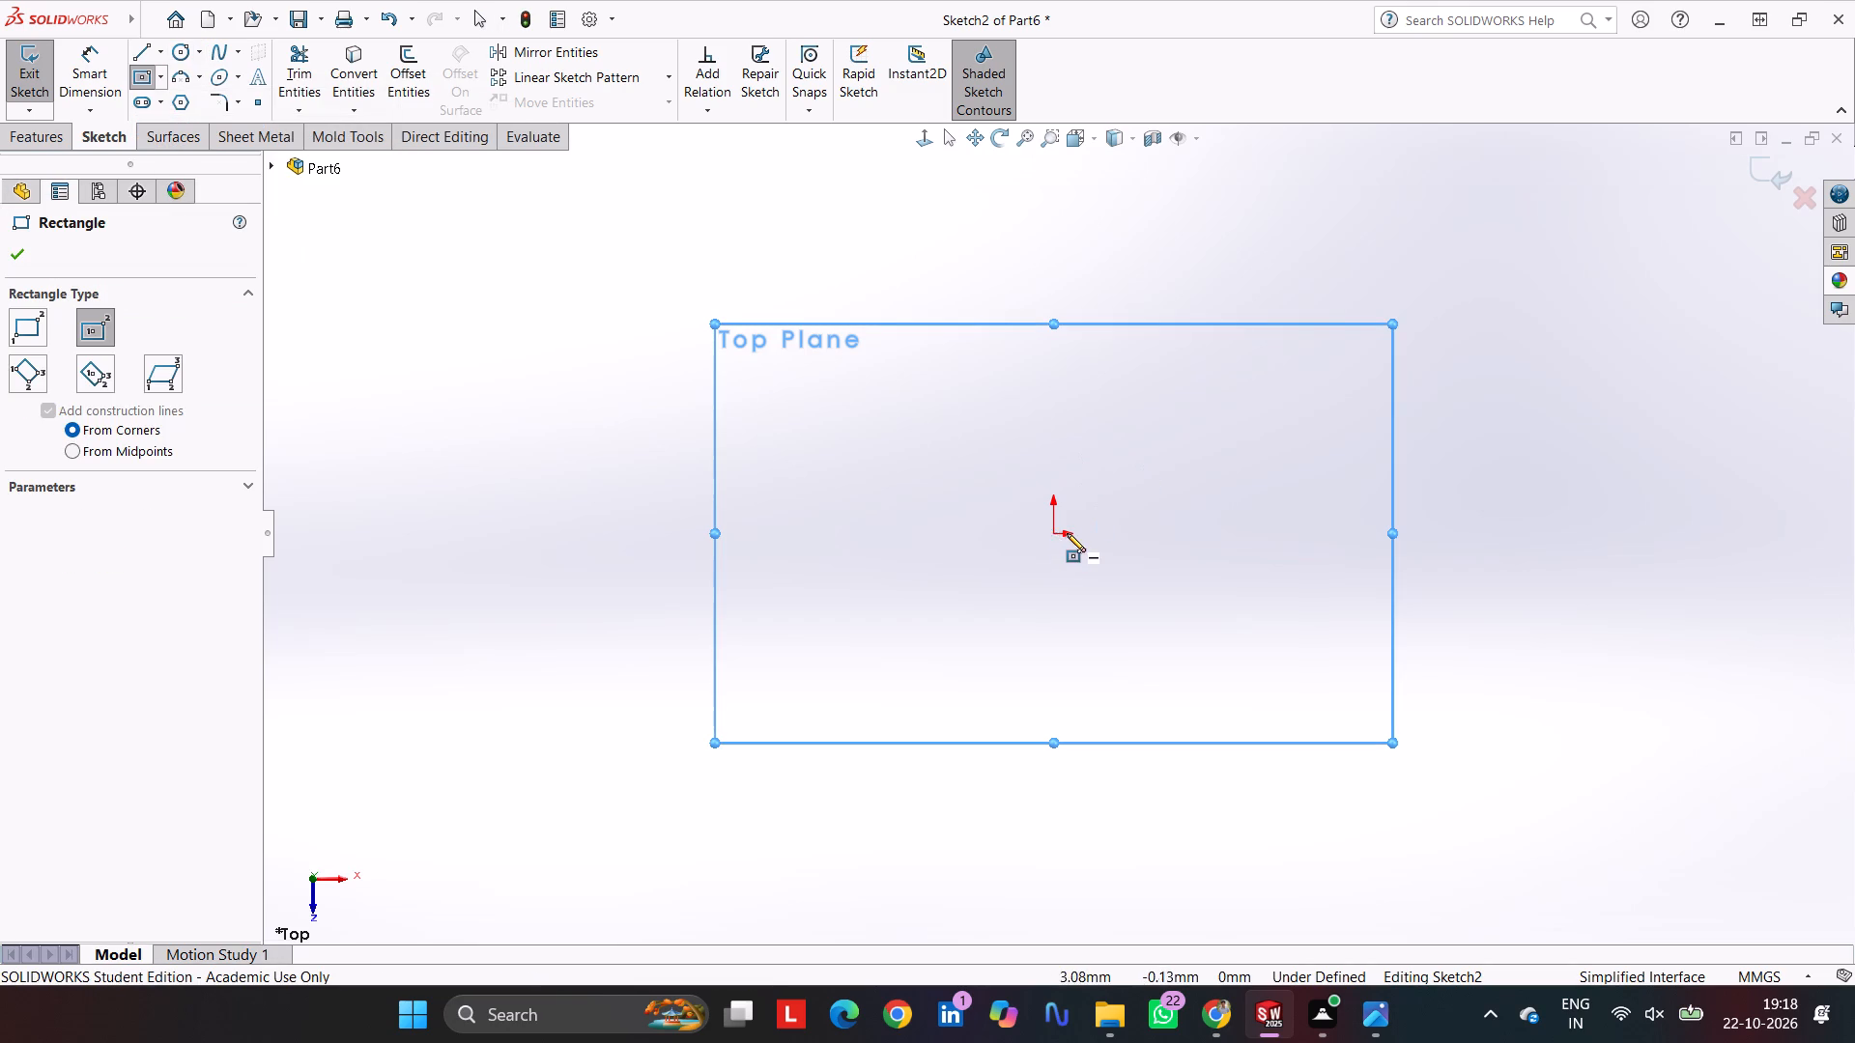
left_click_drag(1057, 535, 1033, 540)
left_click_drag(777, 717, 770, 732)
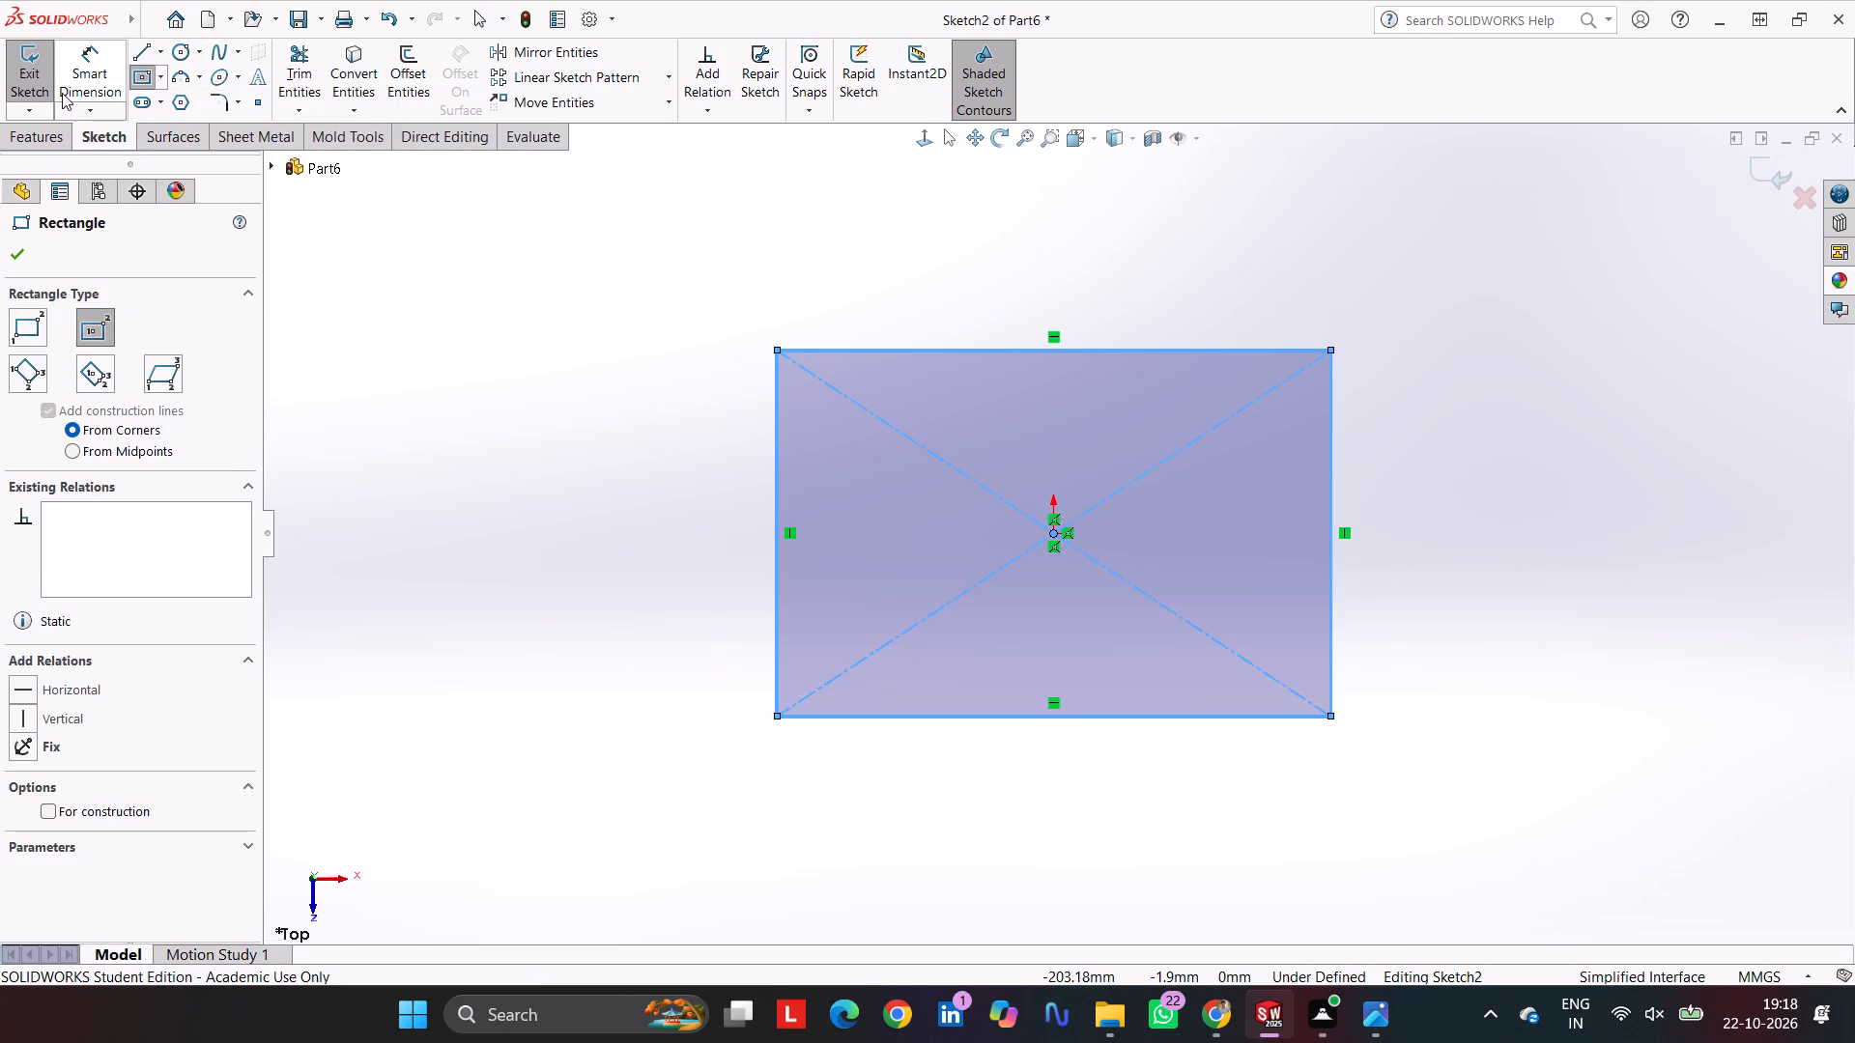
Dimension the rectangle's vertical side as 100 mm and its horizontal side as 180 mm.
left_click(90, 67)
left_click(779, 433)
left_click(633, 451)
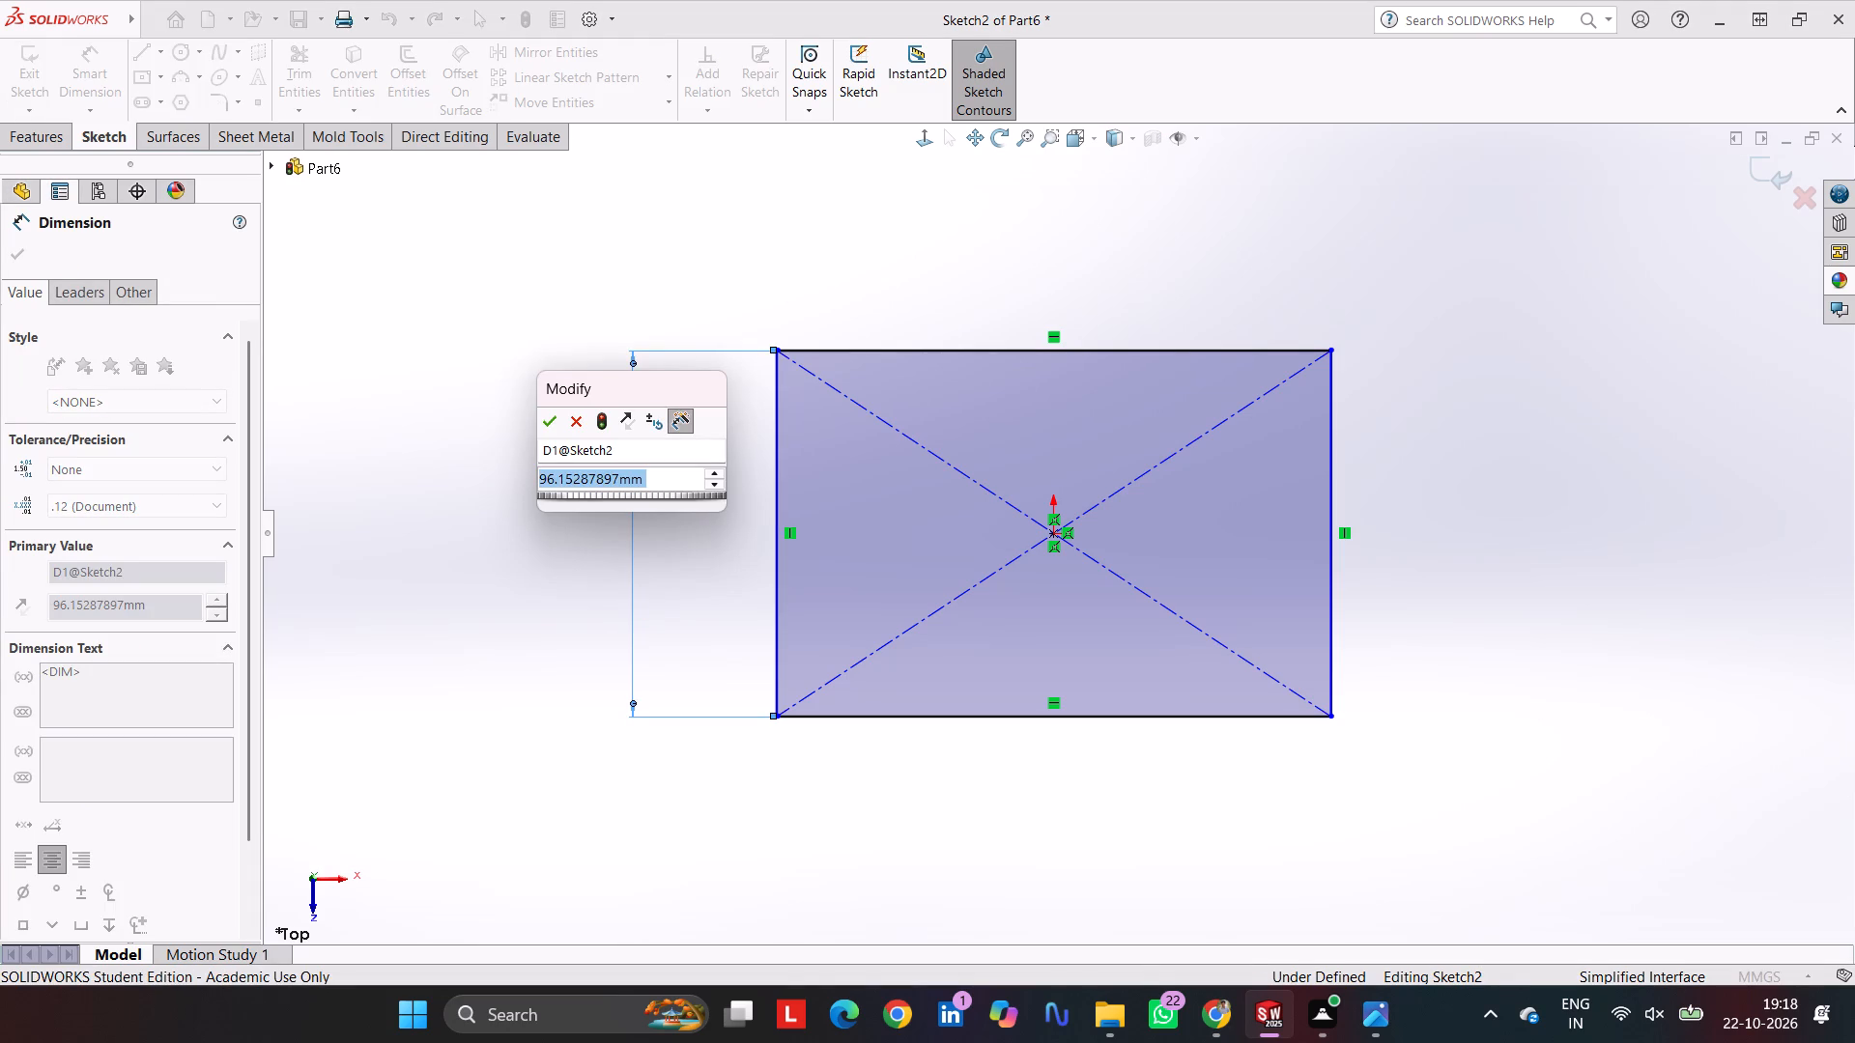
type("110")
key("Return")
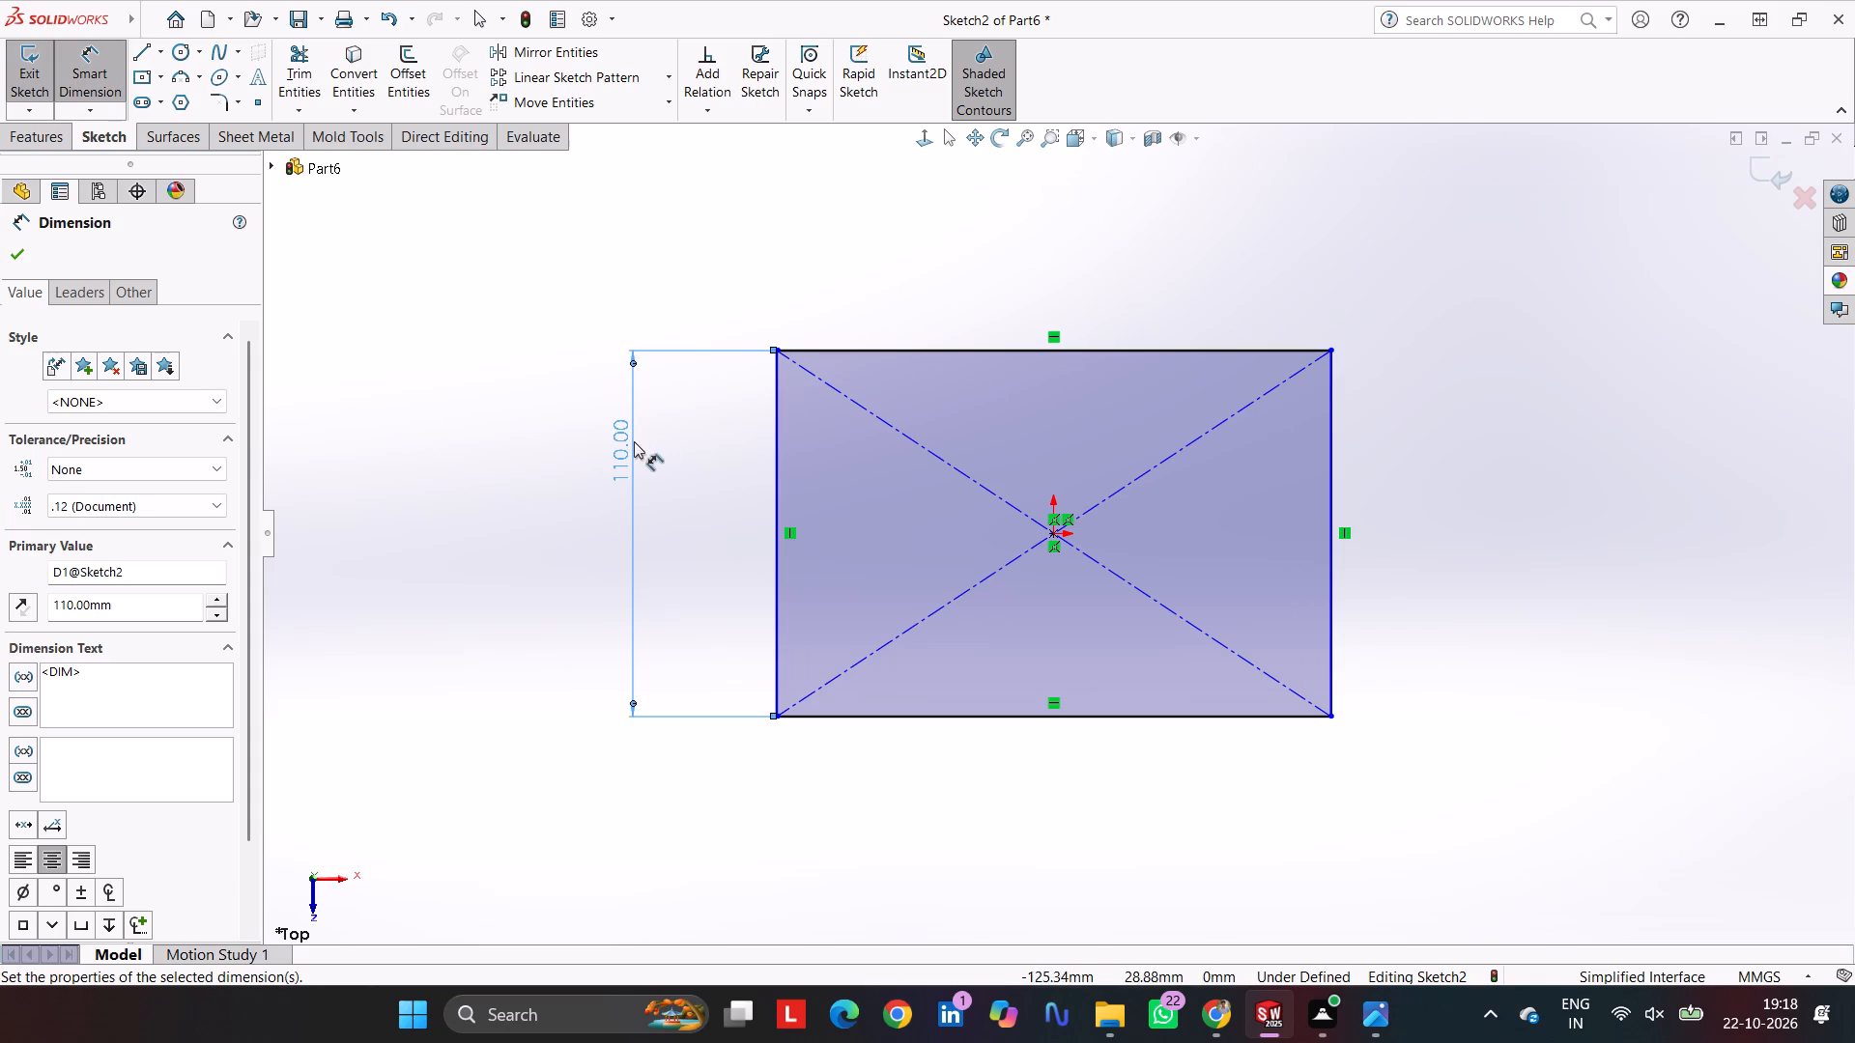
double_click(627, 450)
type("100")
key("Return")
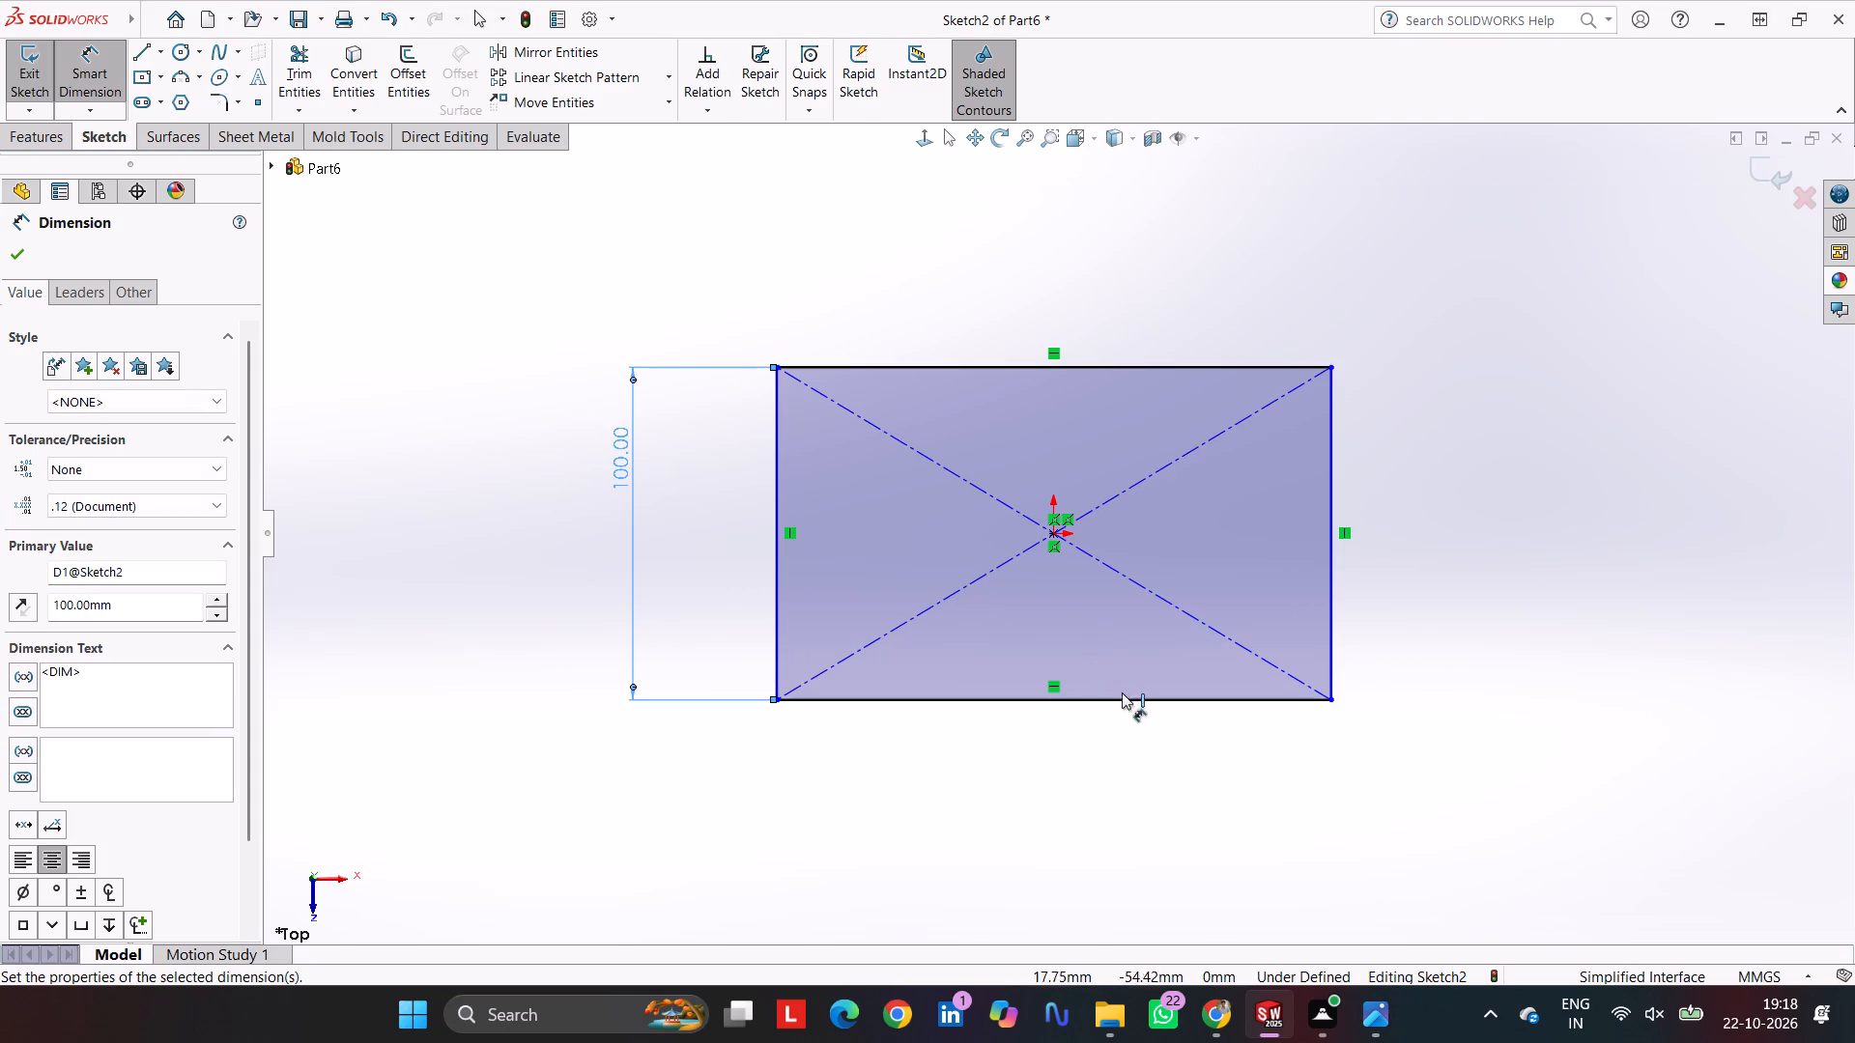
left_click(1136, 705)
left_click_drag(1141, 805, 1142, 822)
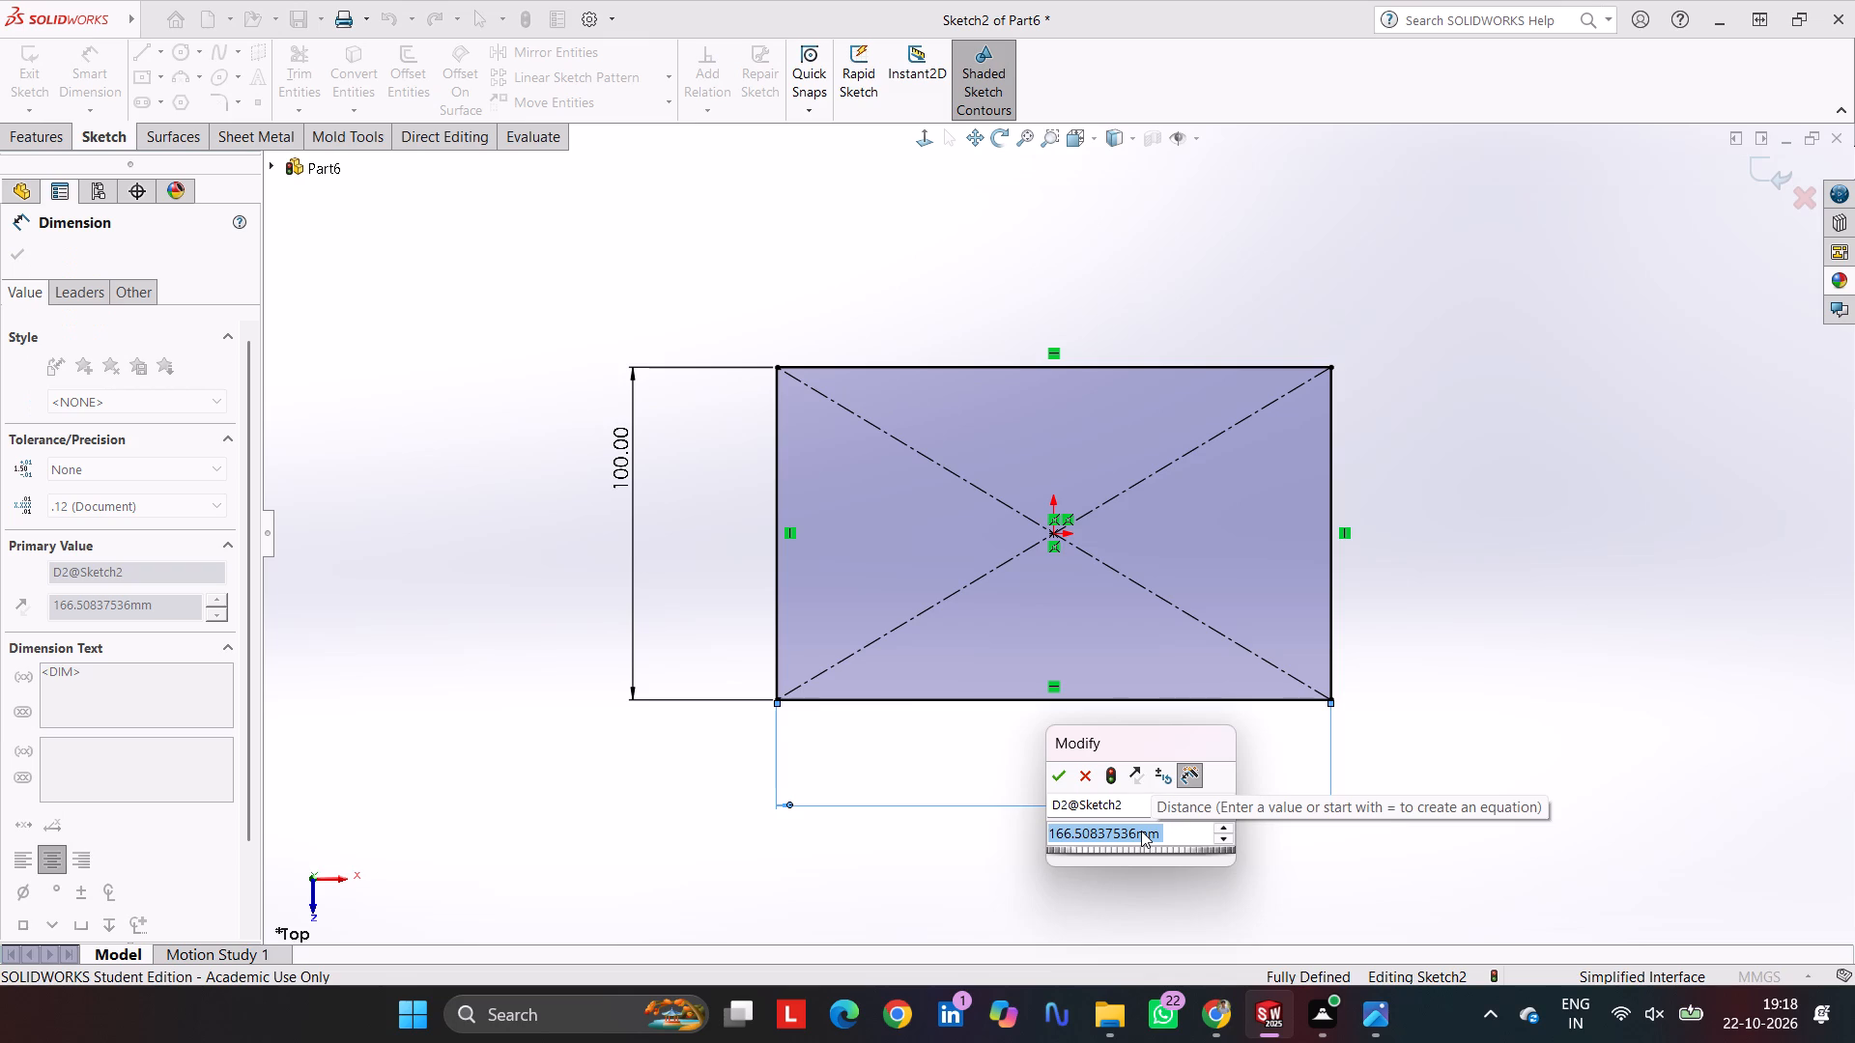
type("180")
key("Return")
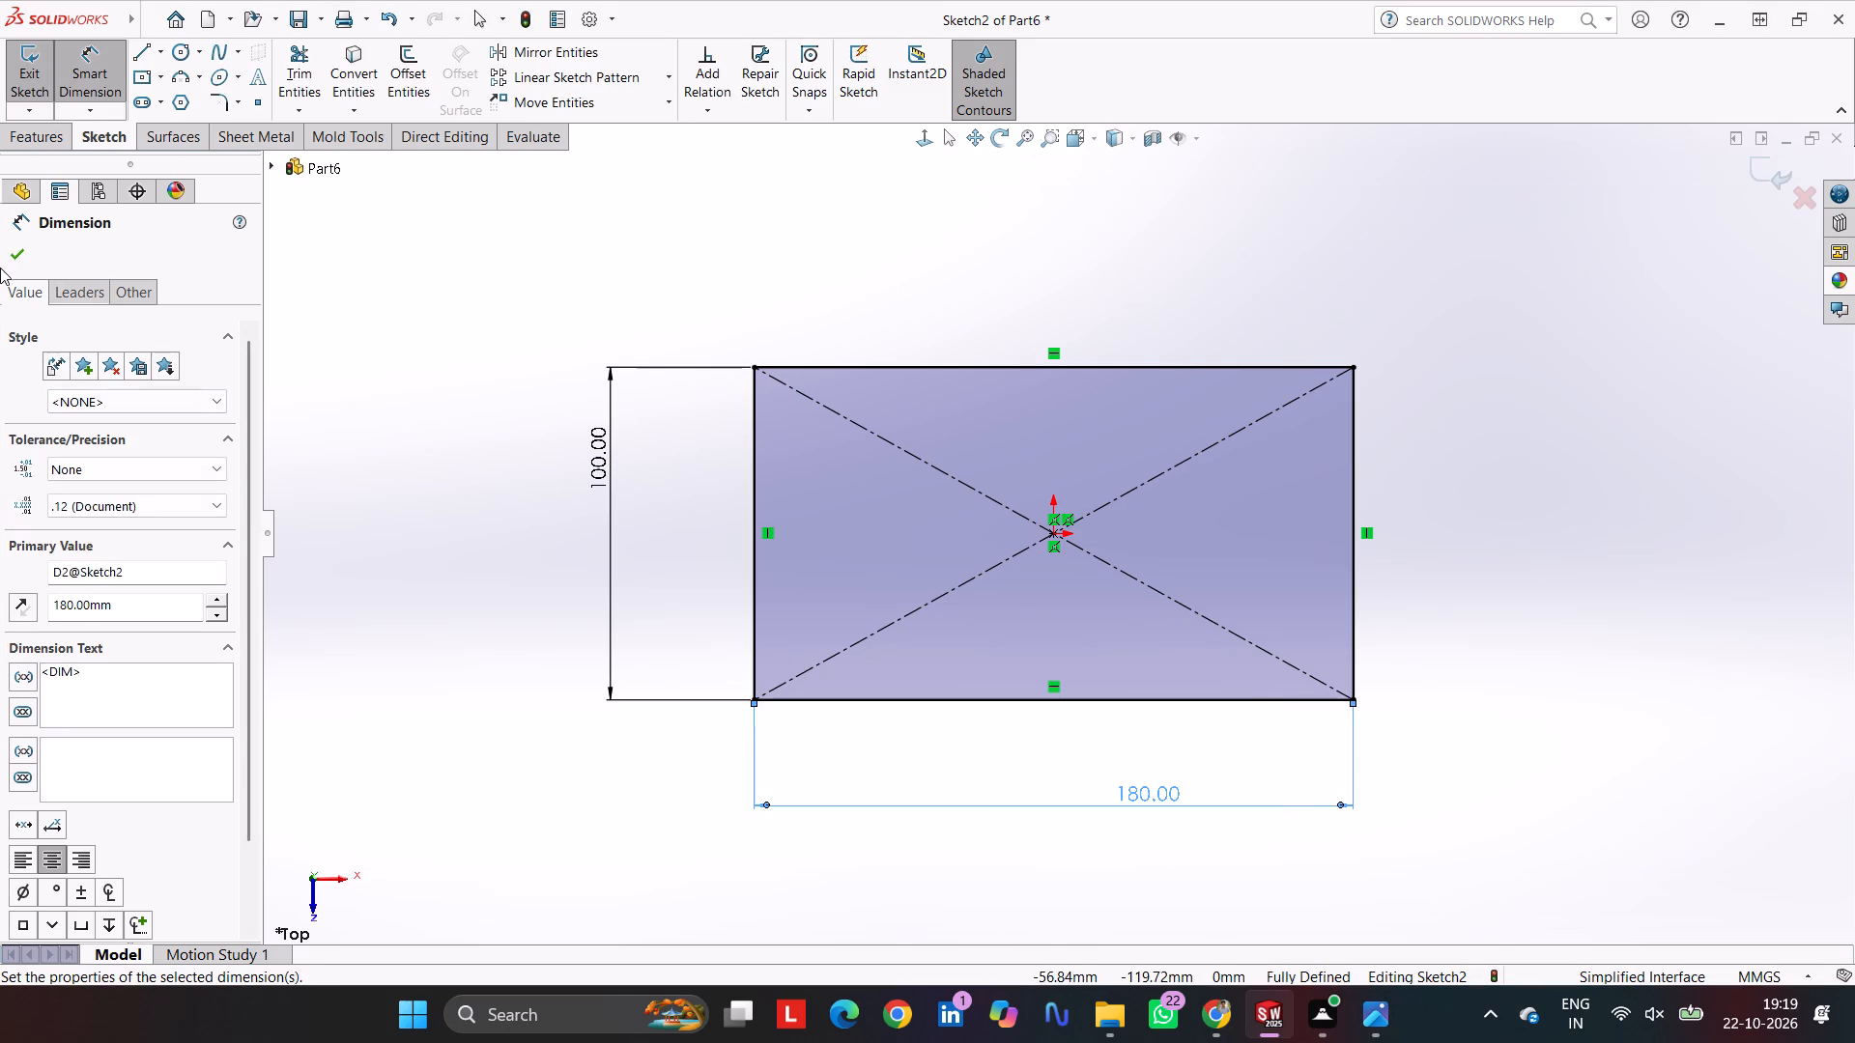
left_click(27, 249)
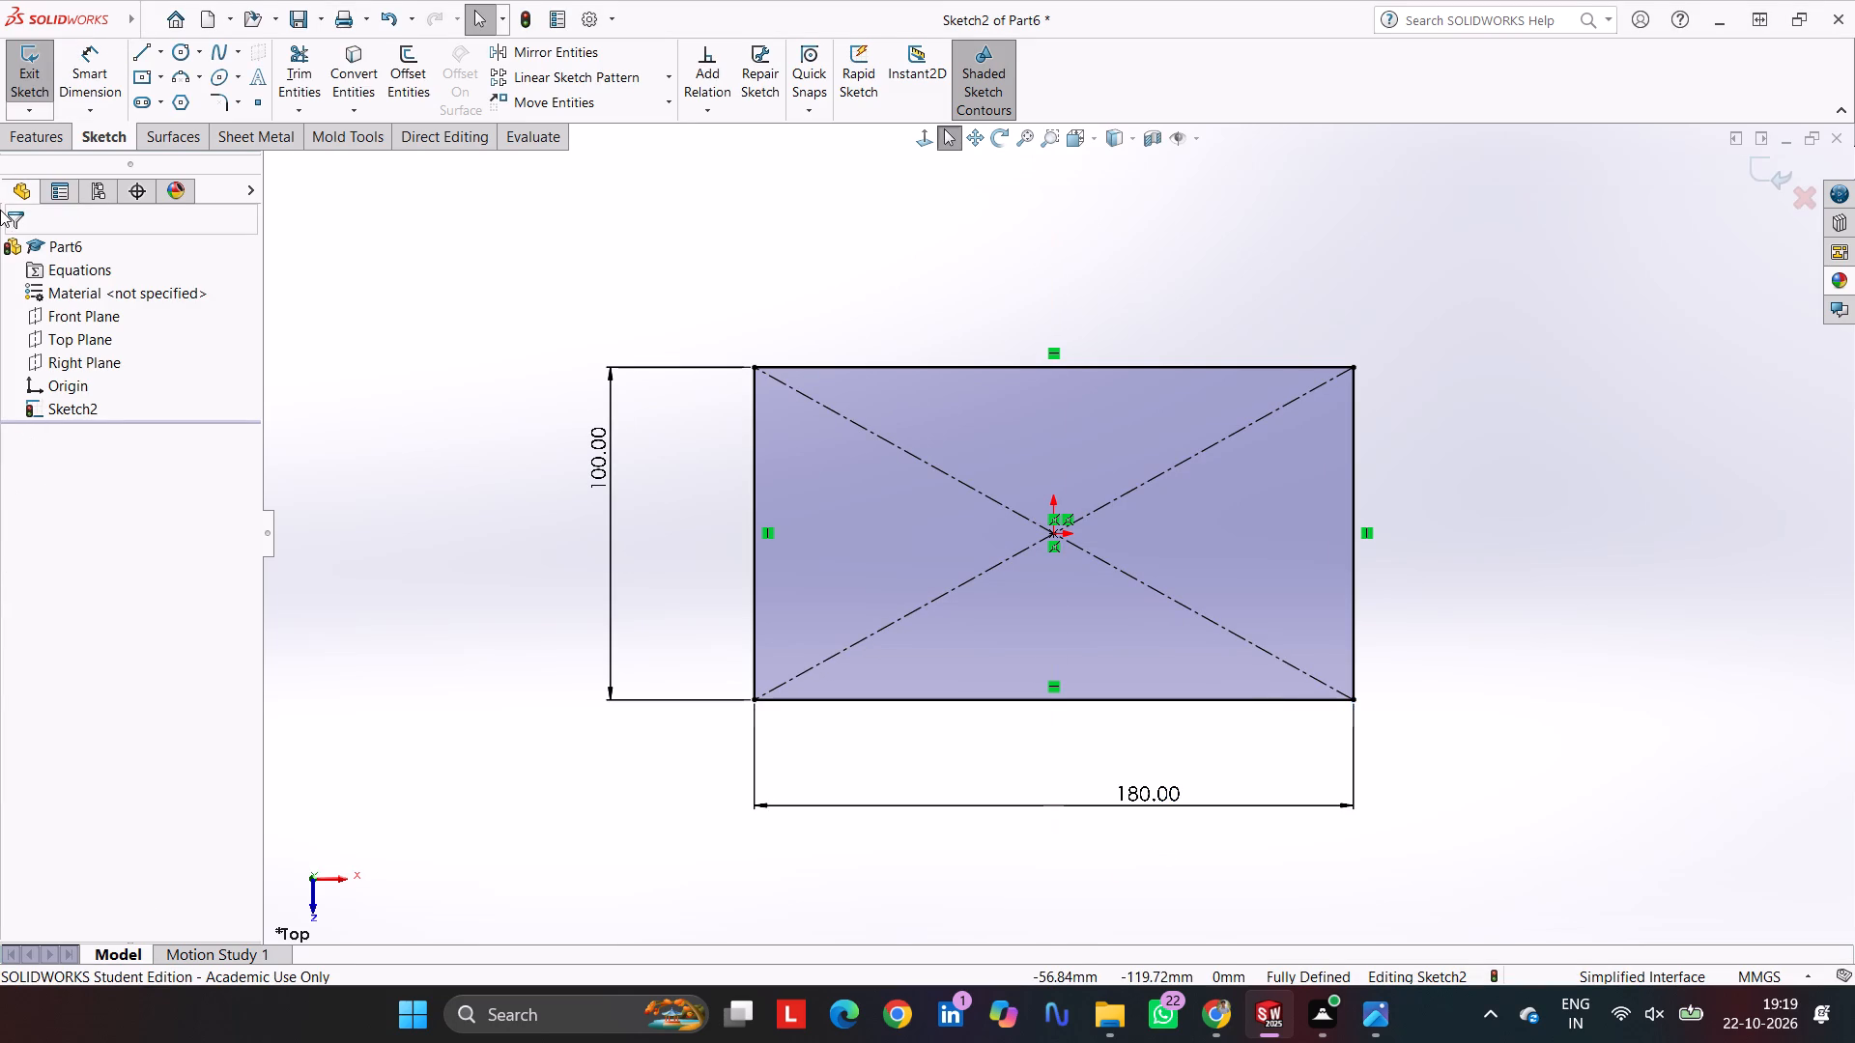
Extrude the rectangle as a Blind boss 20 mm deep.
left_click(49, 128)
left_click(61, 71)
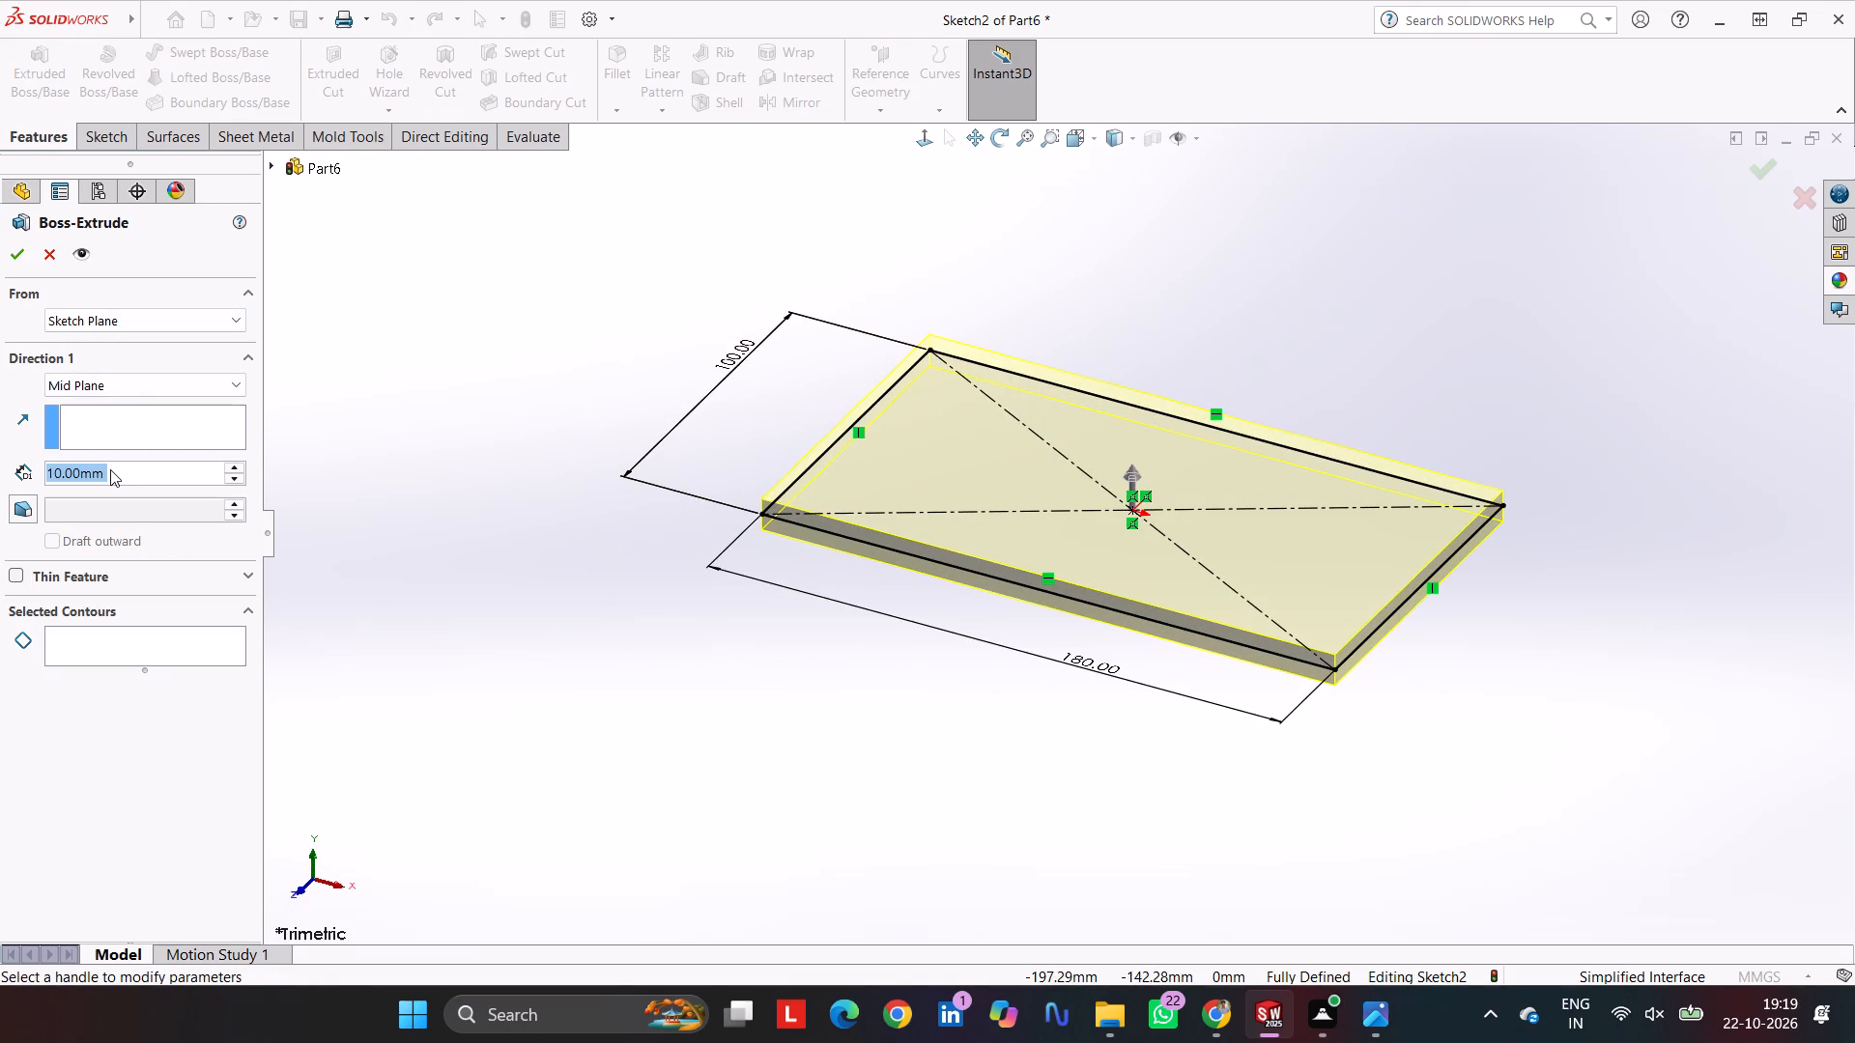
left_click(108, 382)
left_click(104, 405)
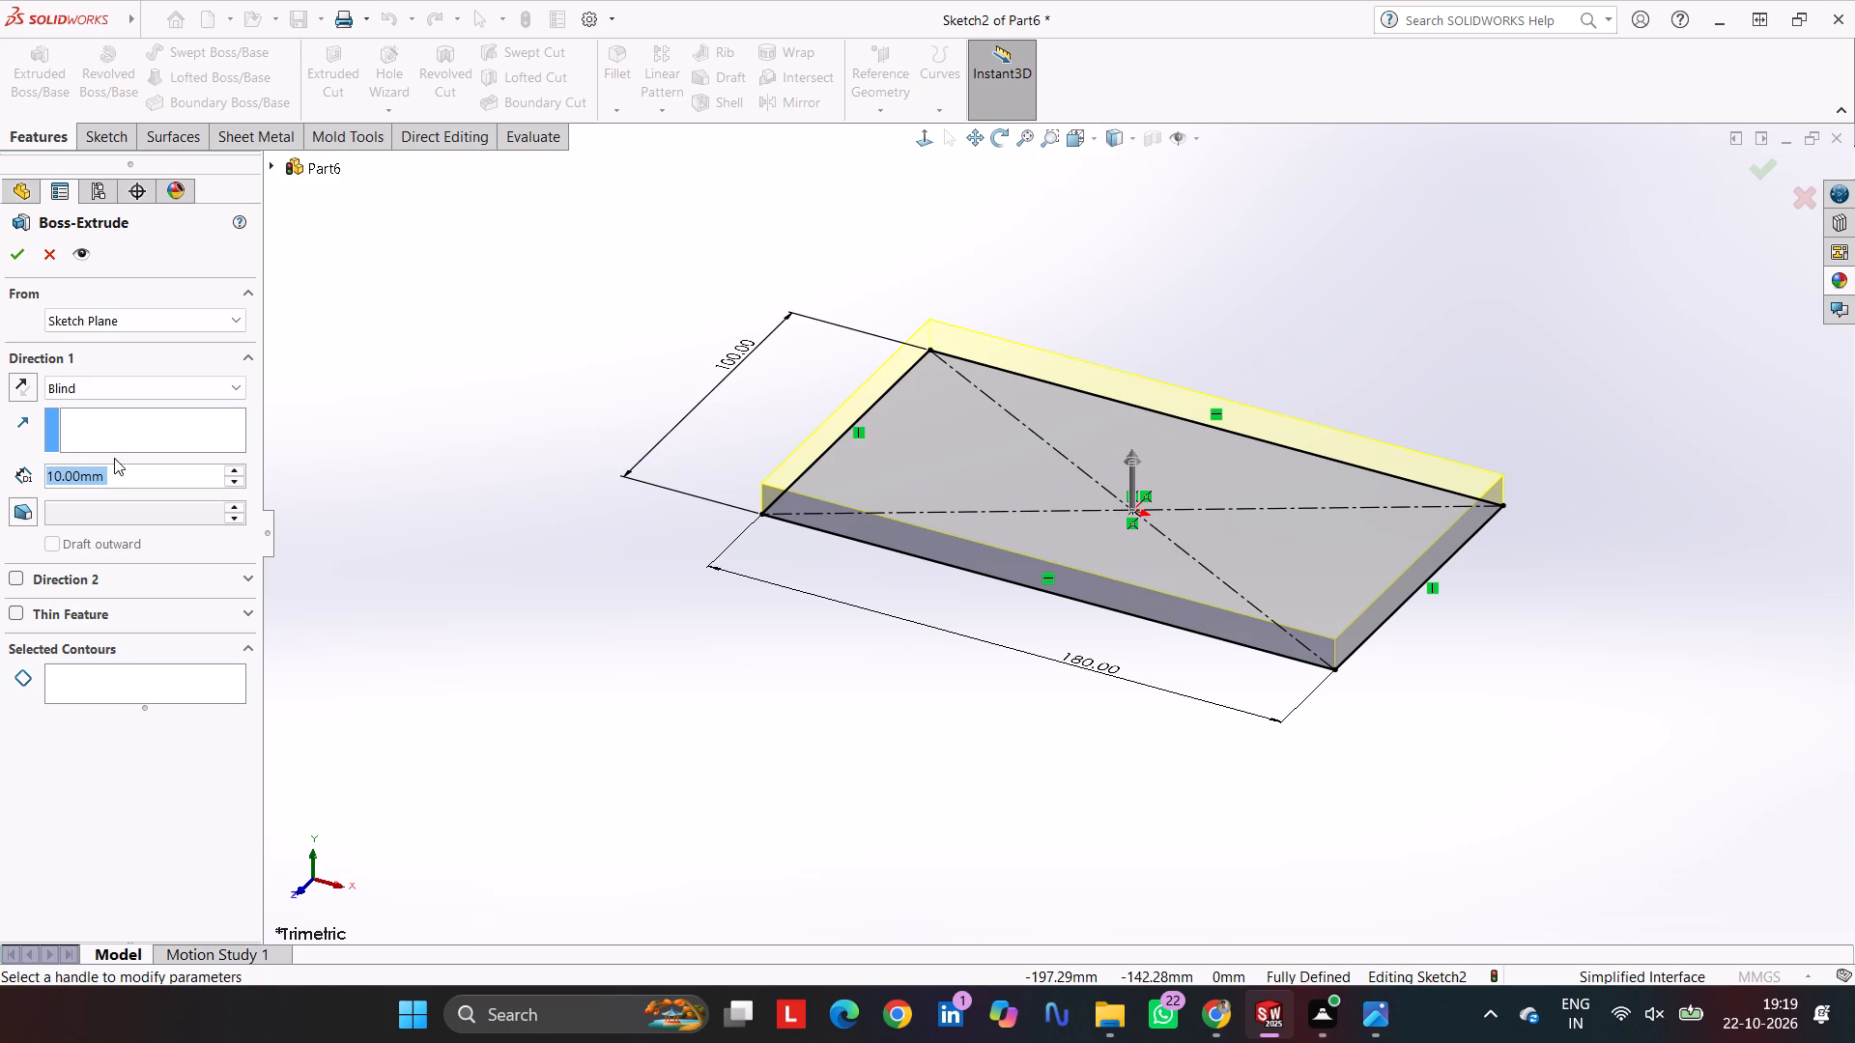
type("20")
key("Return")
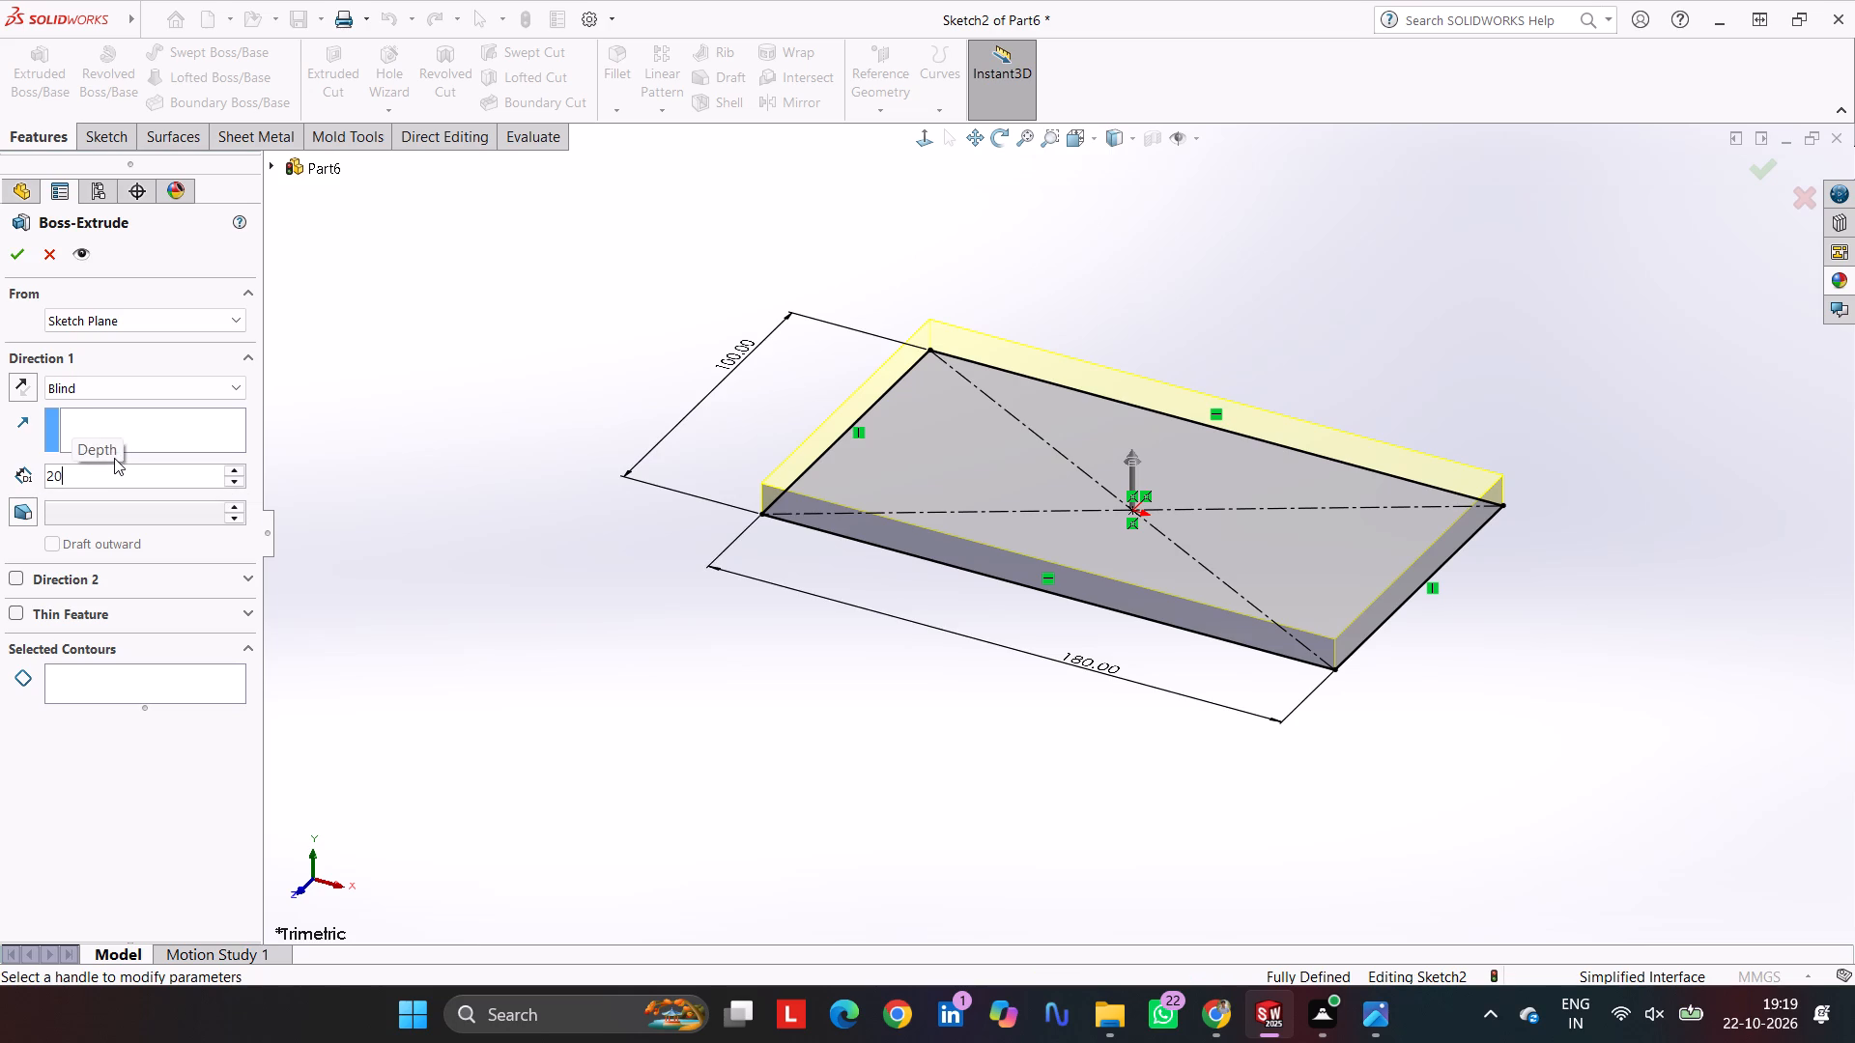
key("Return")
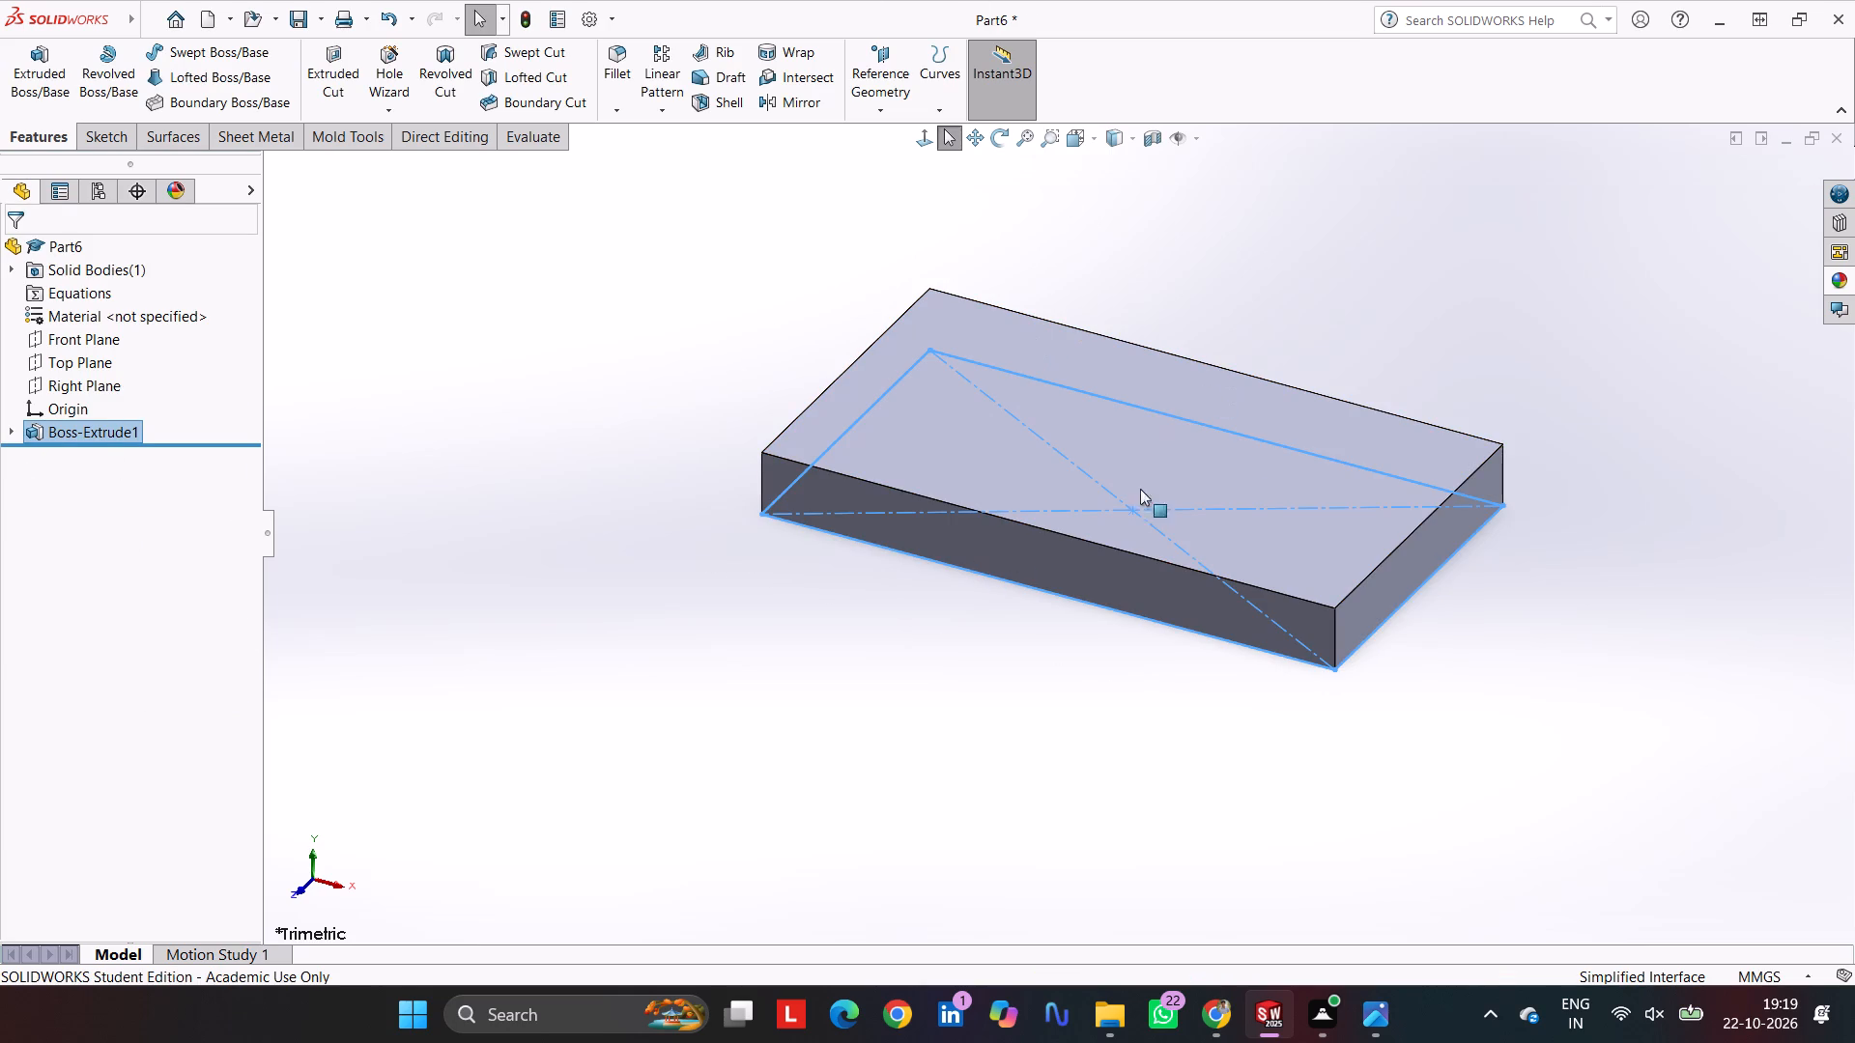
left_click(938, 730)
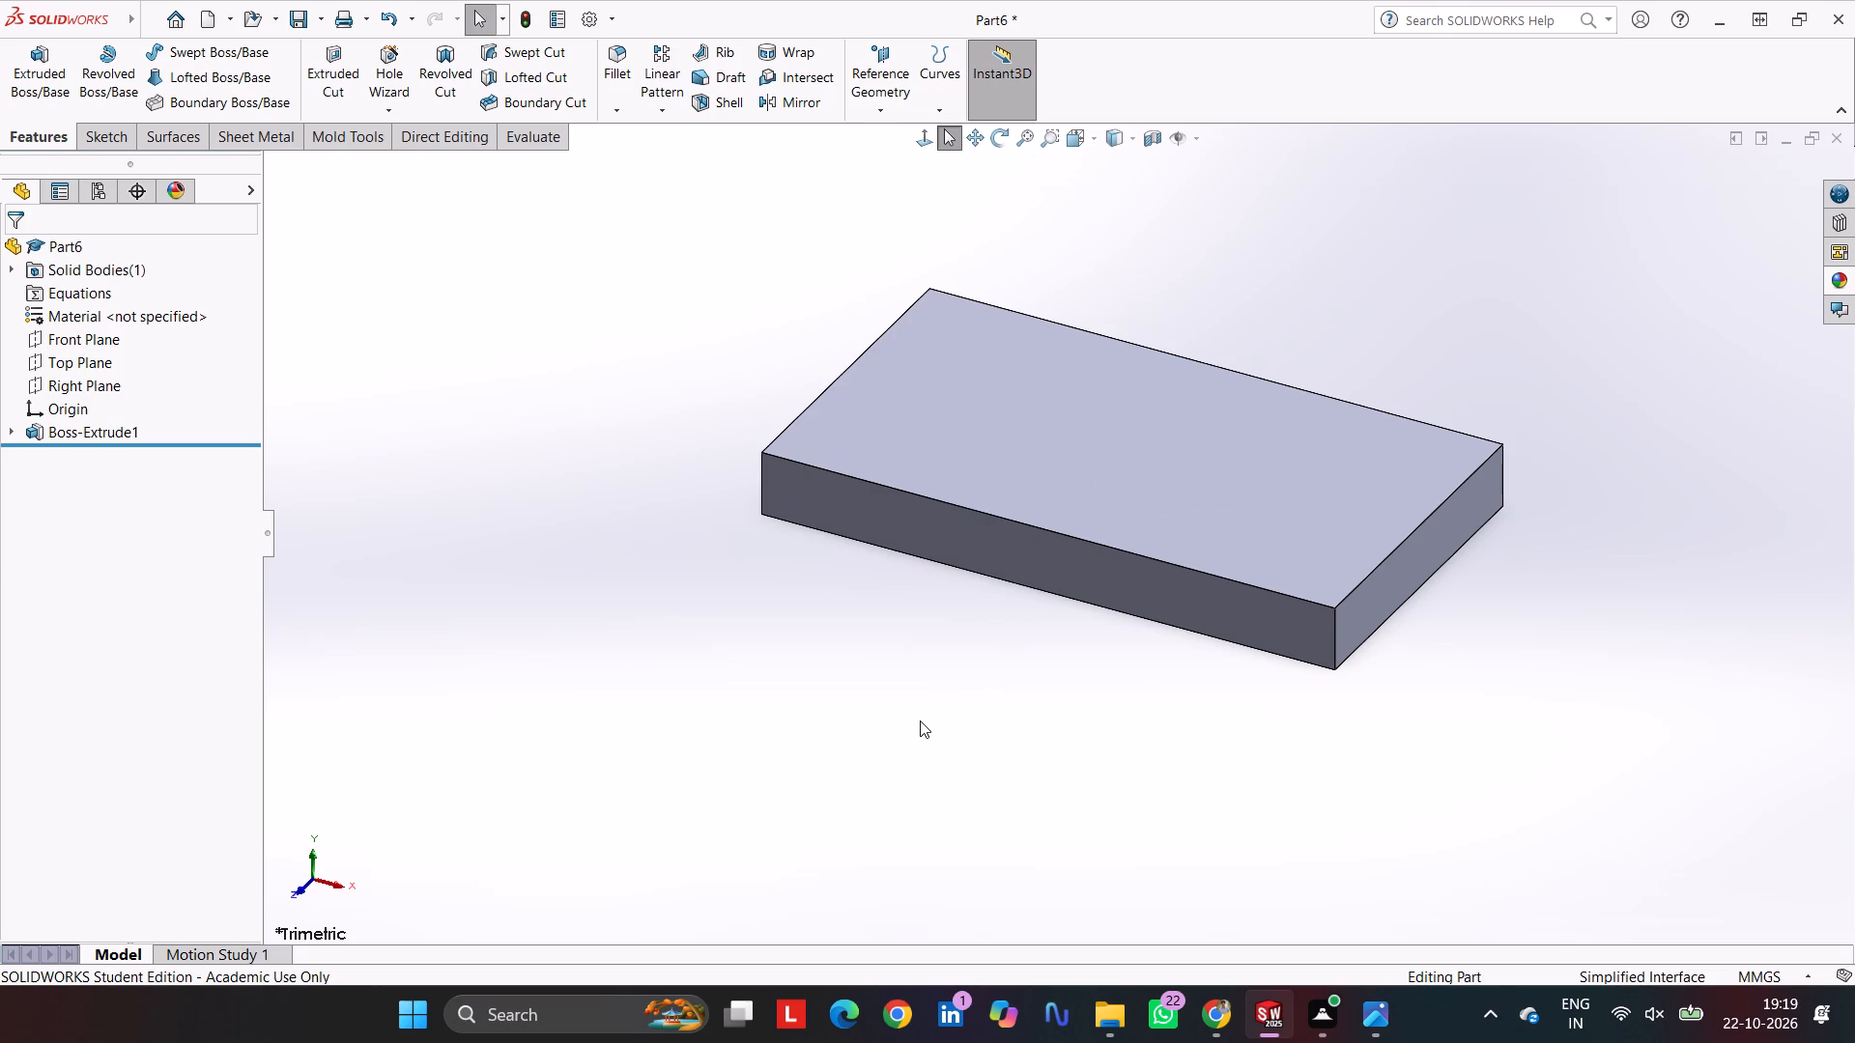
left_click(920, 720)
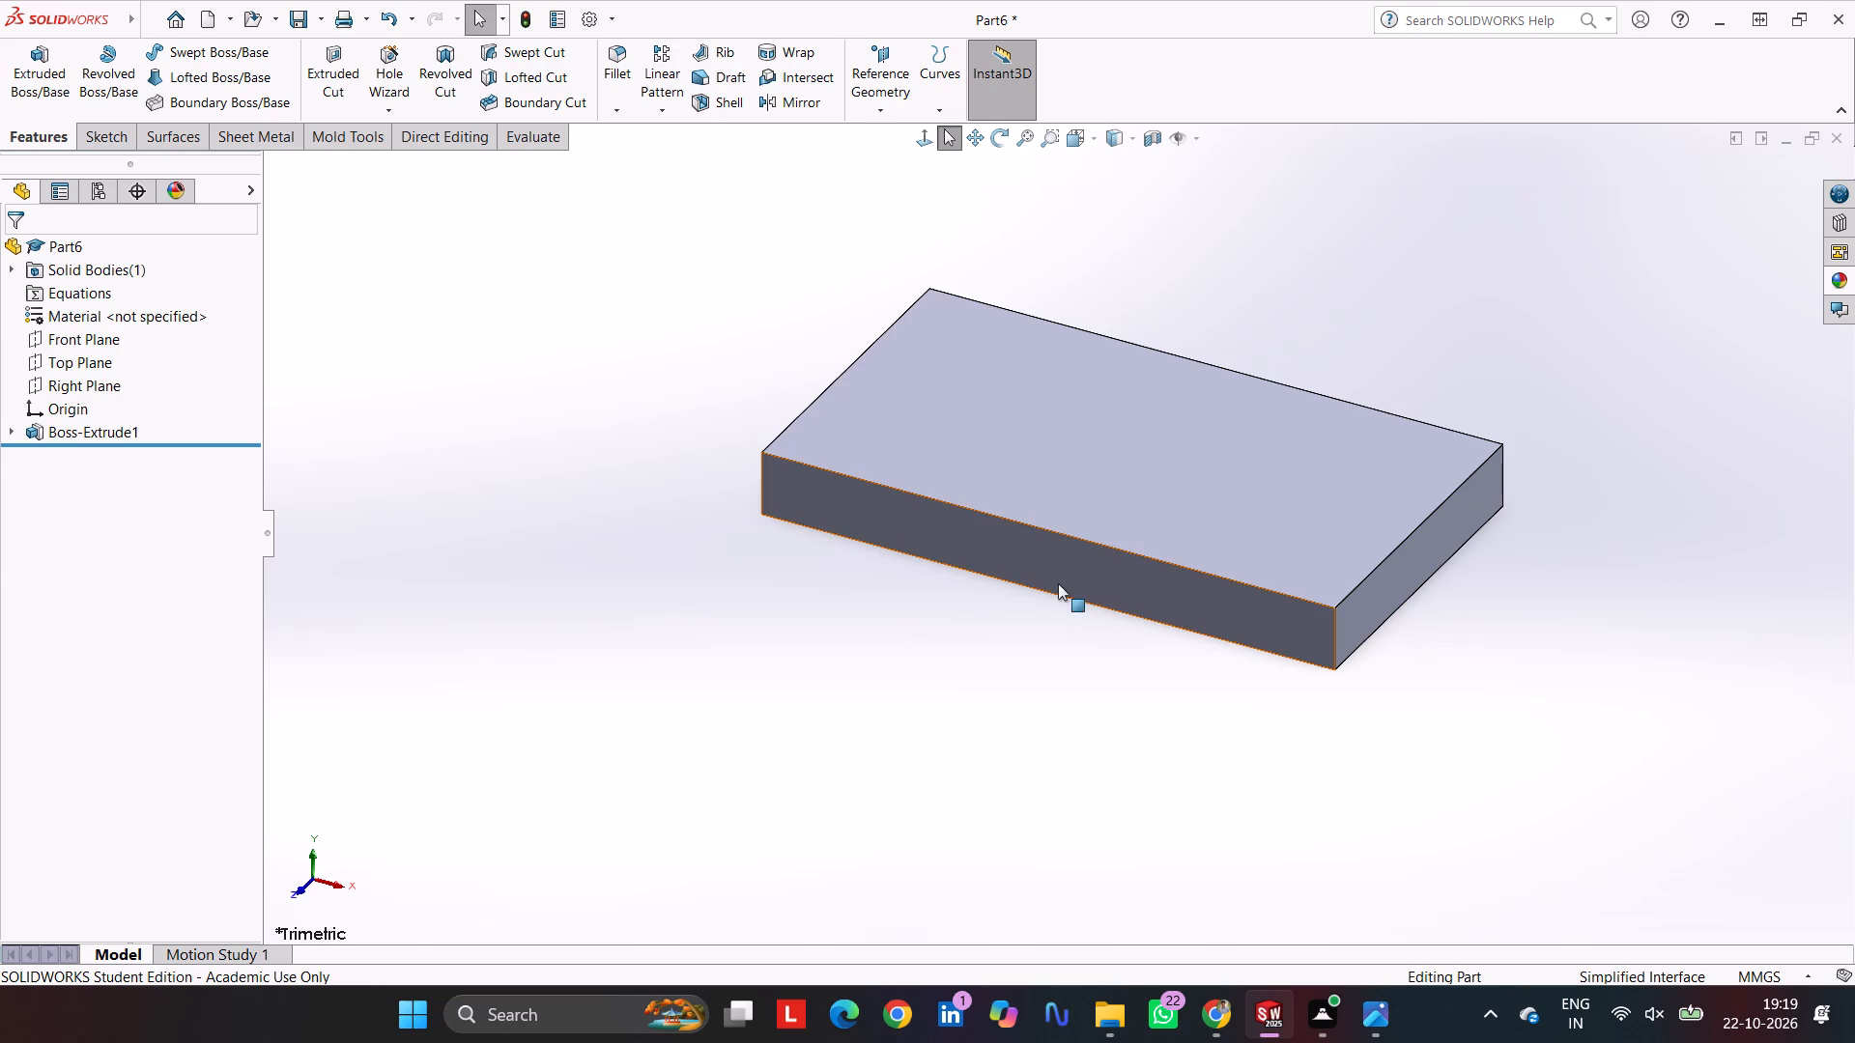
Start a sketch on the plate's top face and draw an infinite horizontal construction line through the origin.
left_click(1139, 451)
left_click(1238, 400)
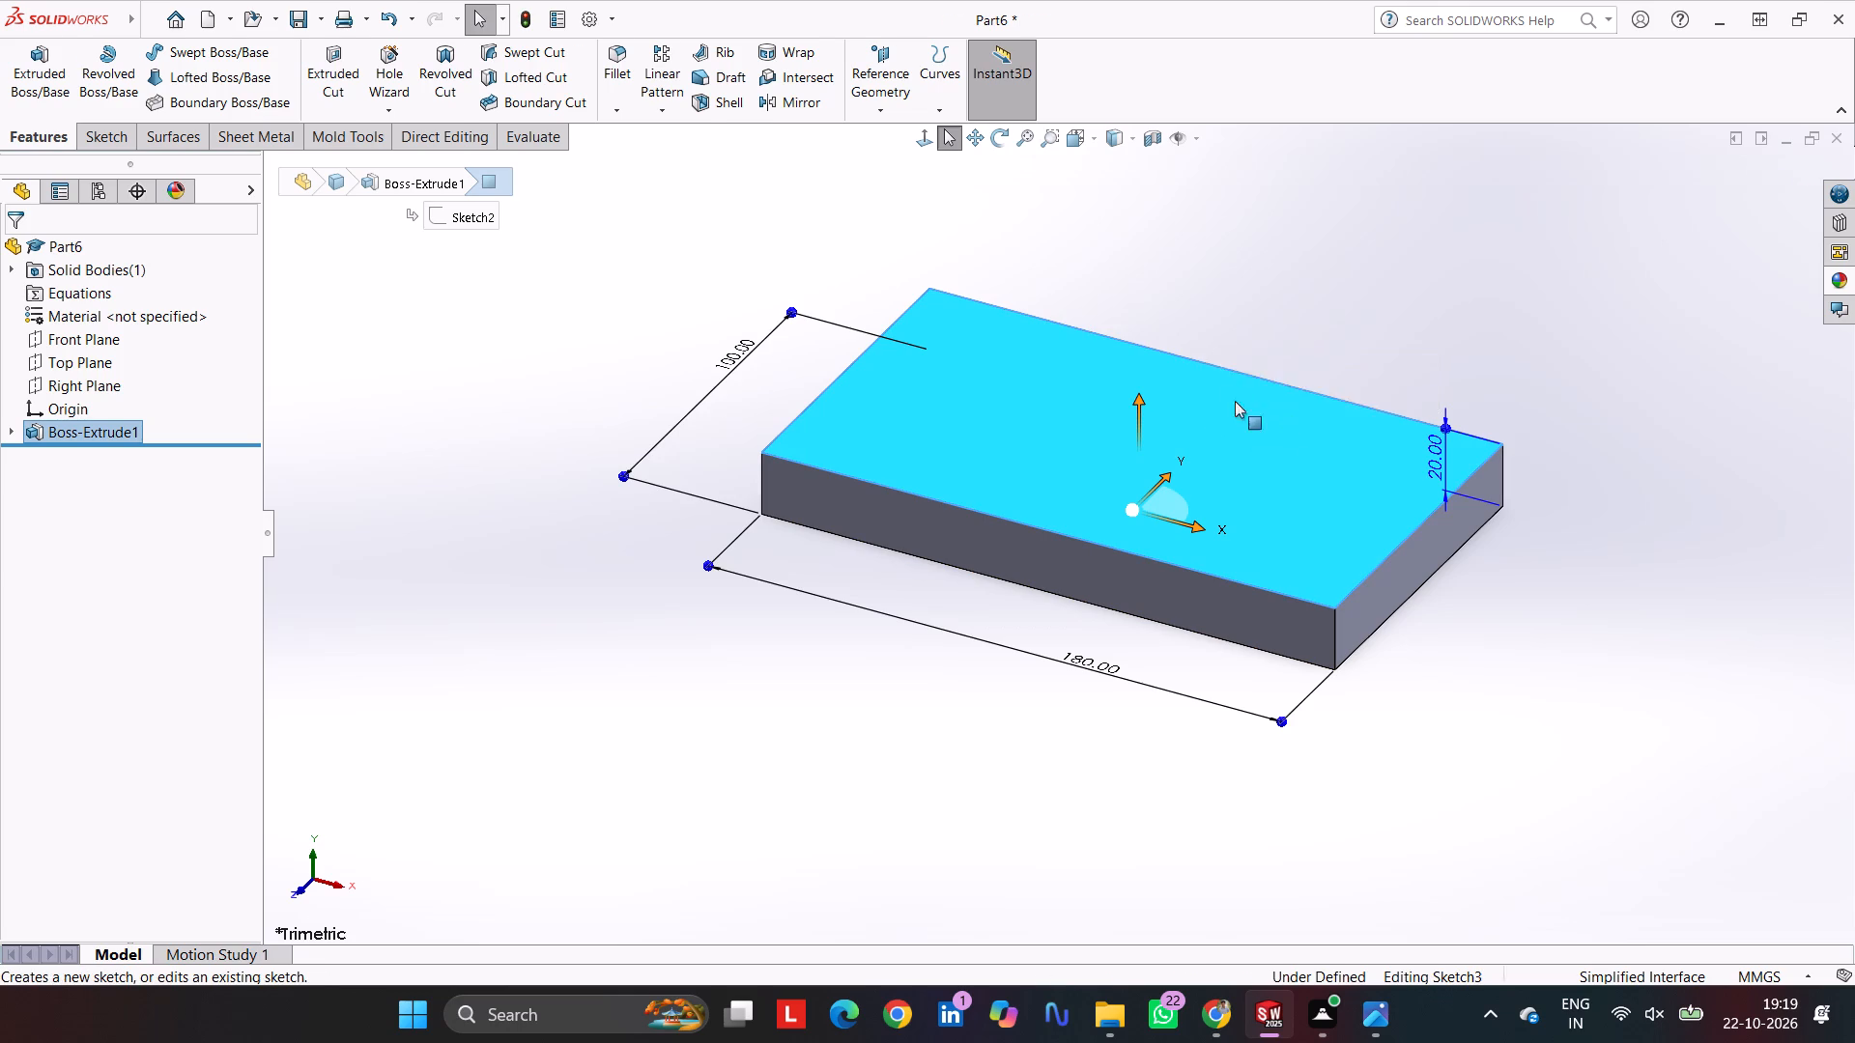
left_click(146, 50)
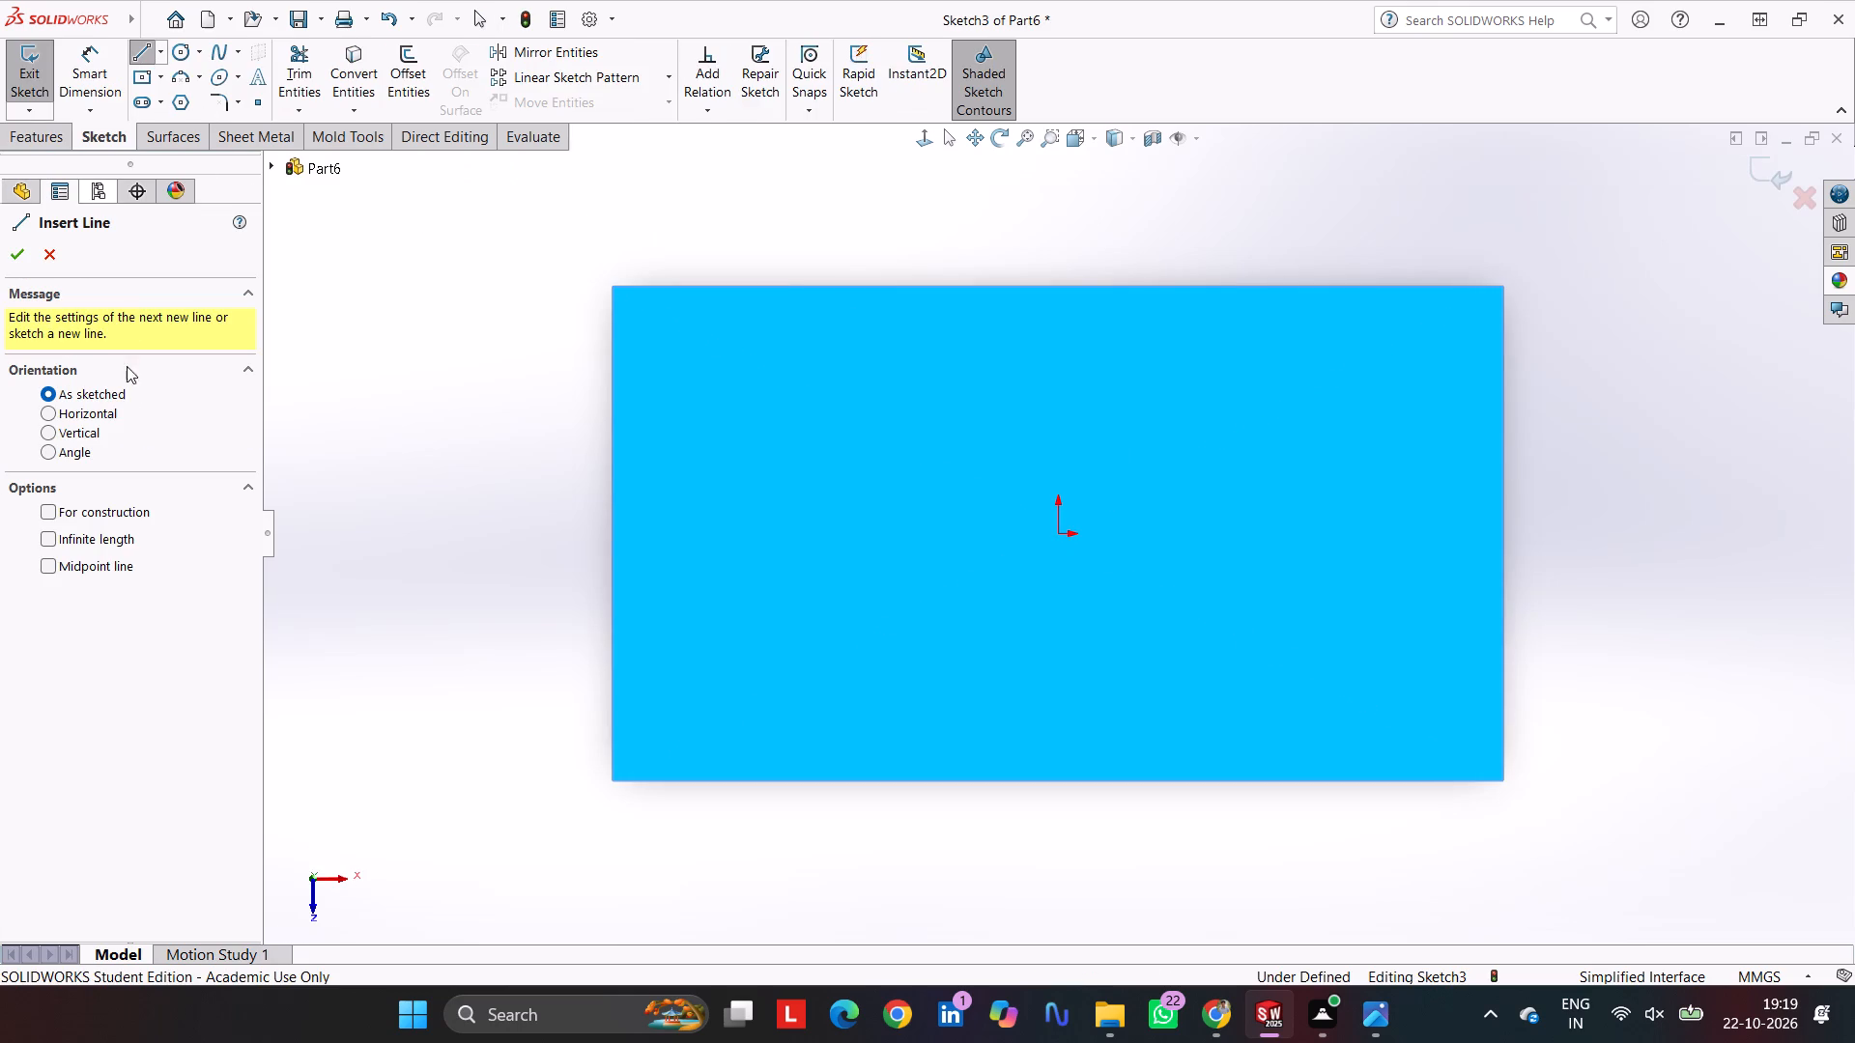
left_click(99, 412)
left_click(92, 539)
left_click(101, 513)
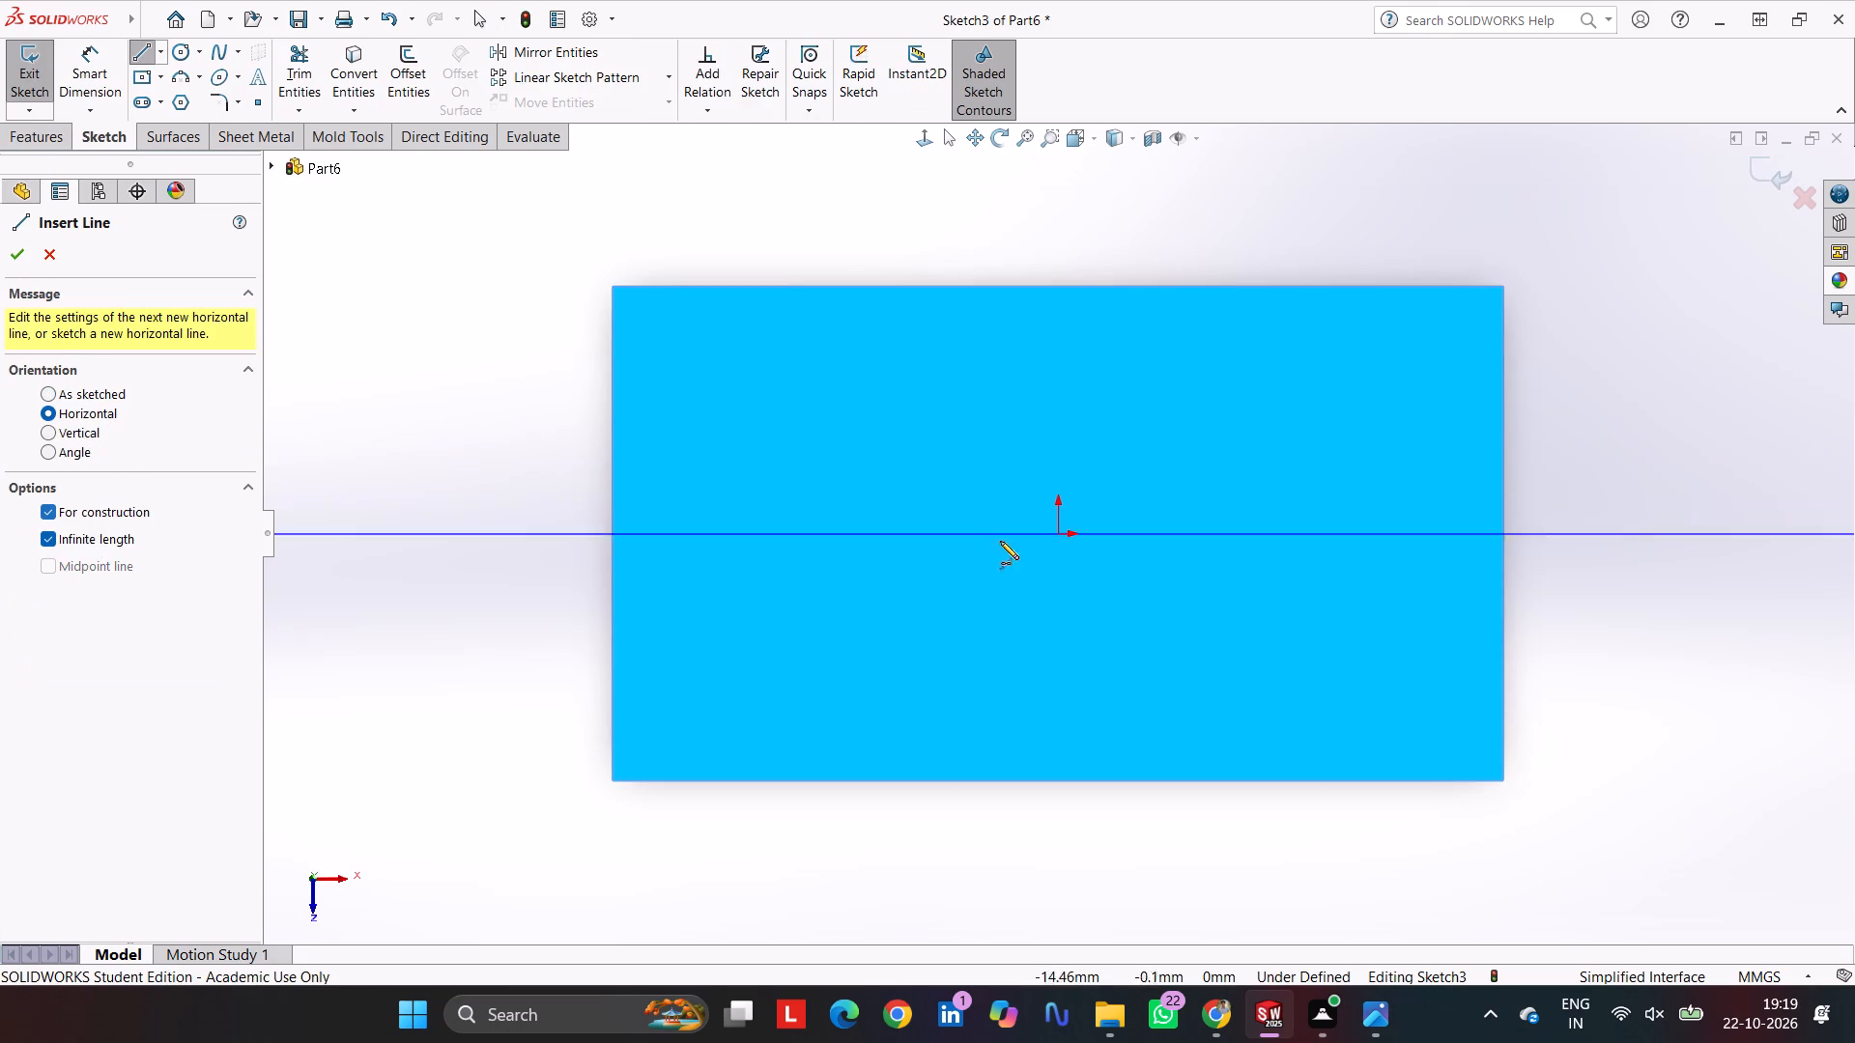
left_click(1056, 537)
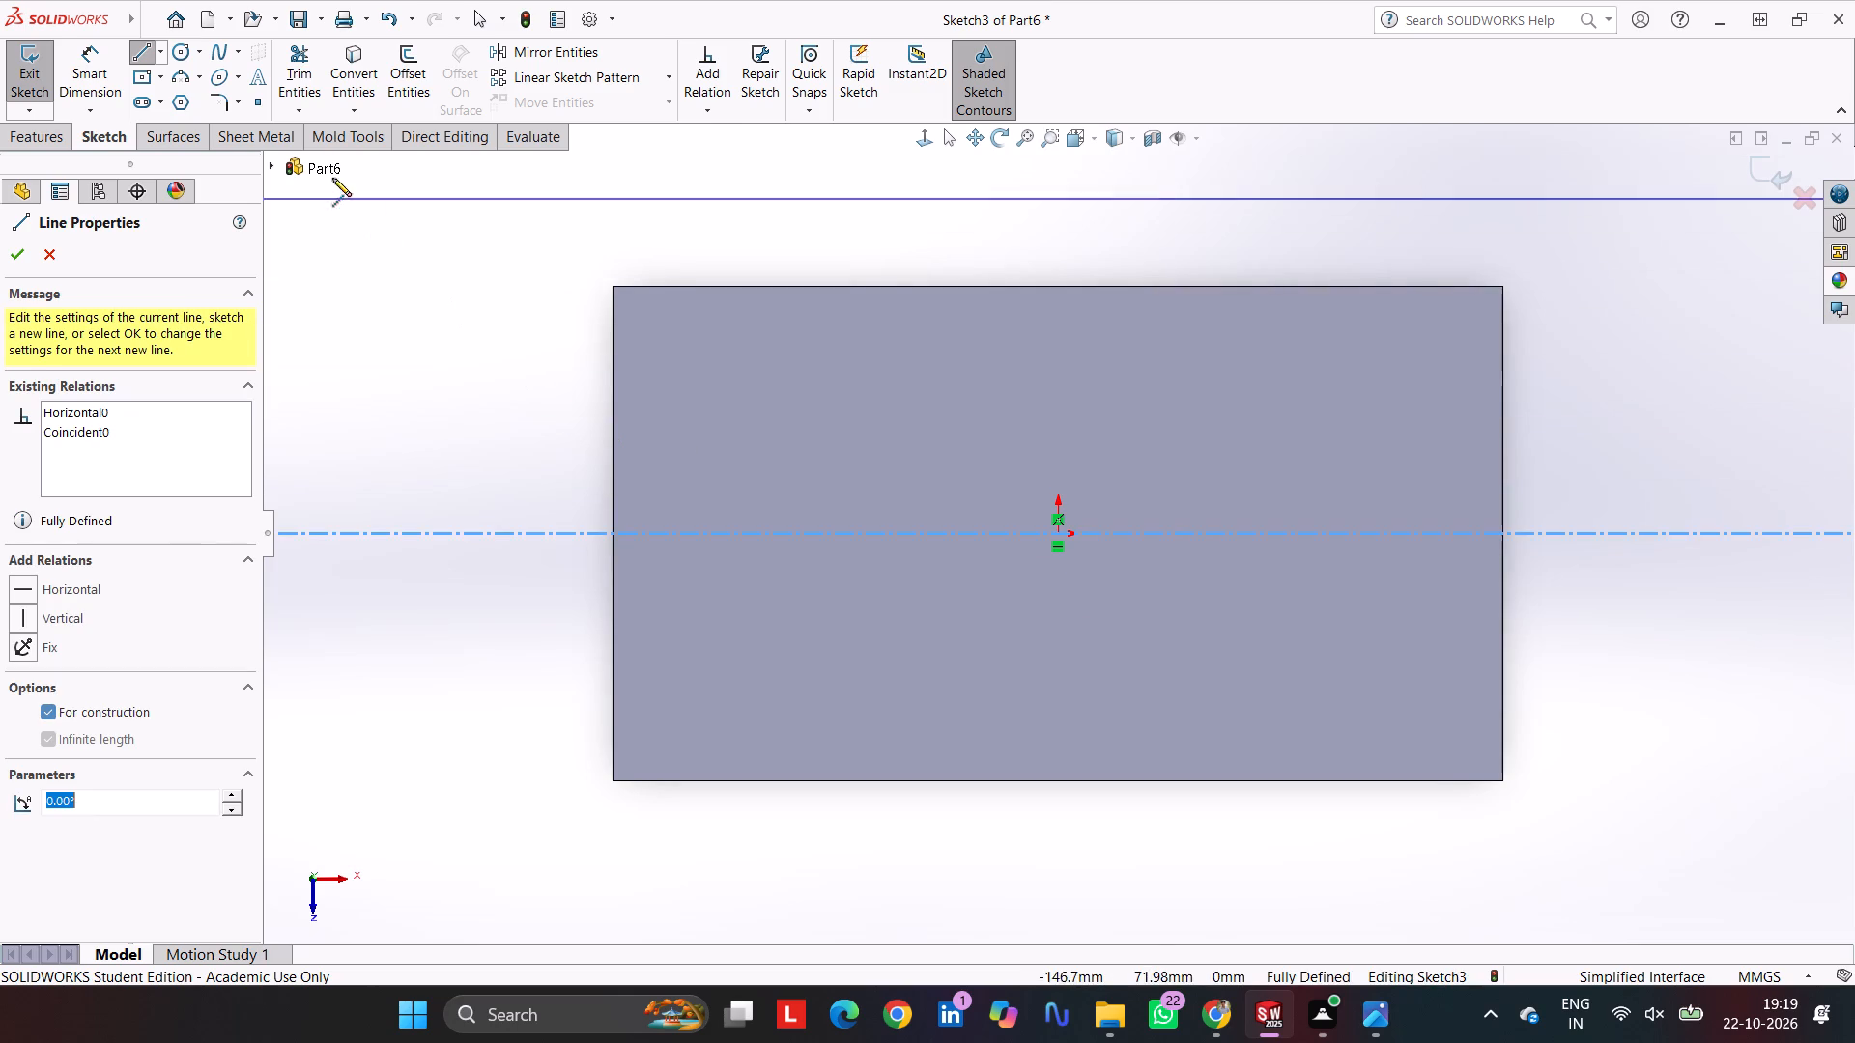
Draw two circles centered on the construction line, about 26 mm diameter near the plate's +X end and about 28 mm near the opposite end.
left_click(178, 49)
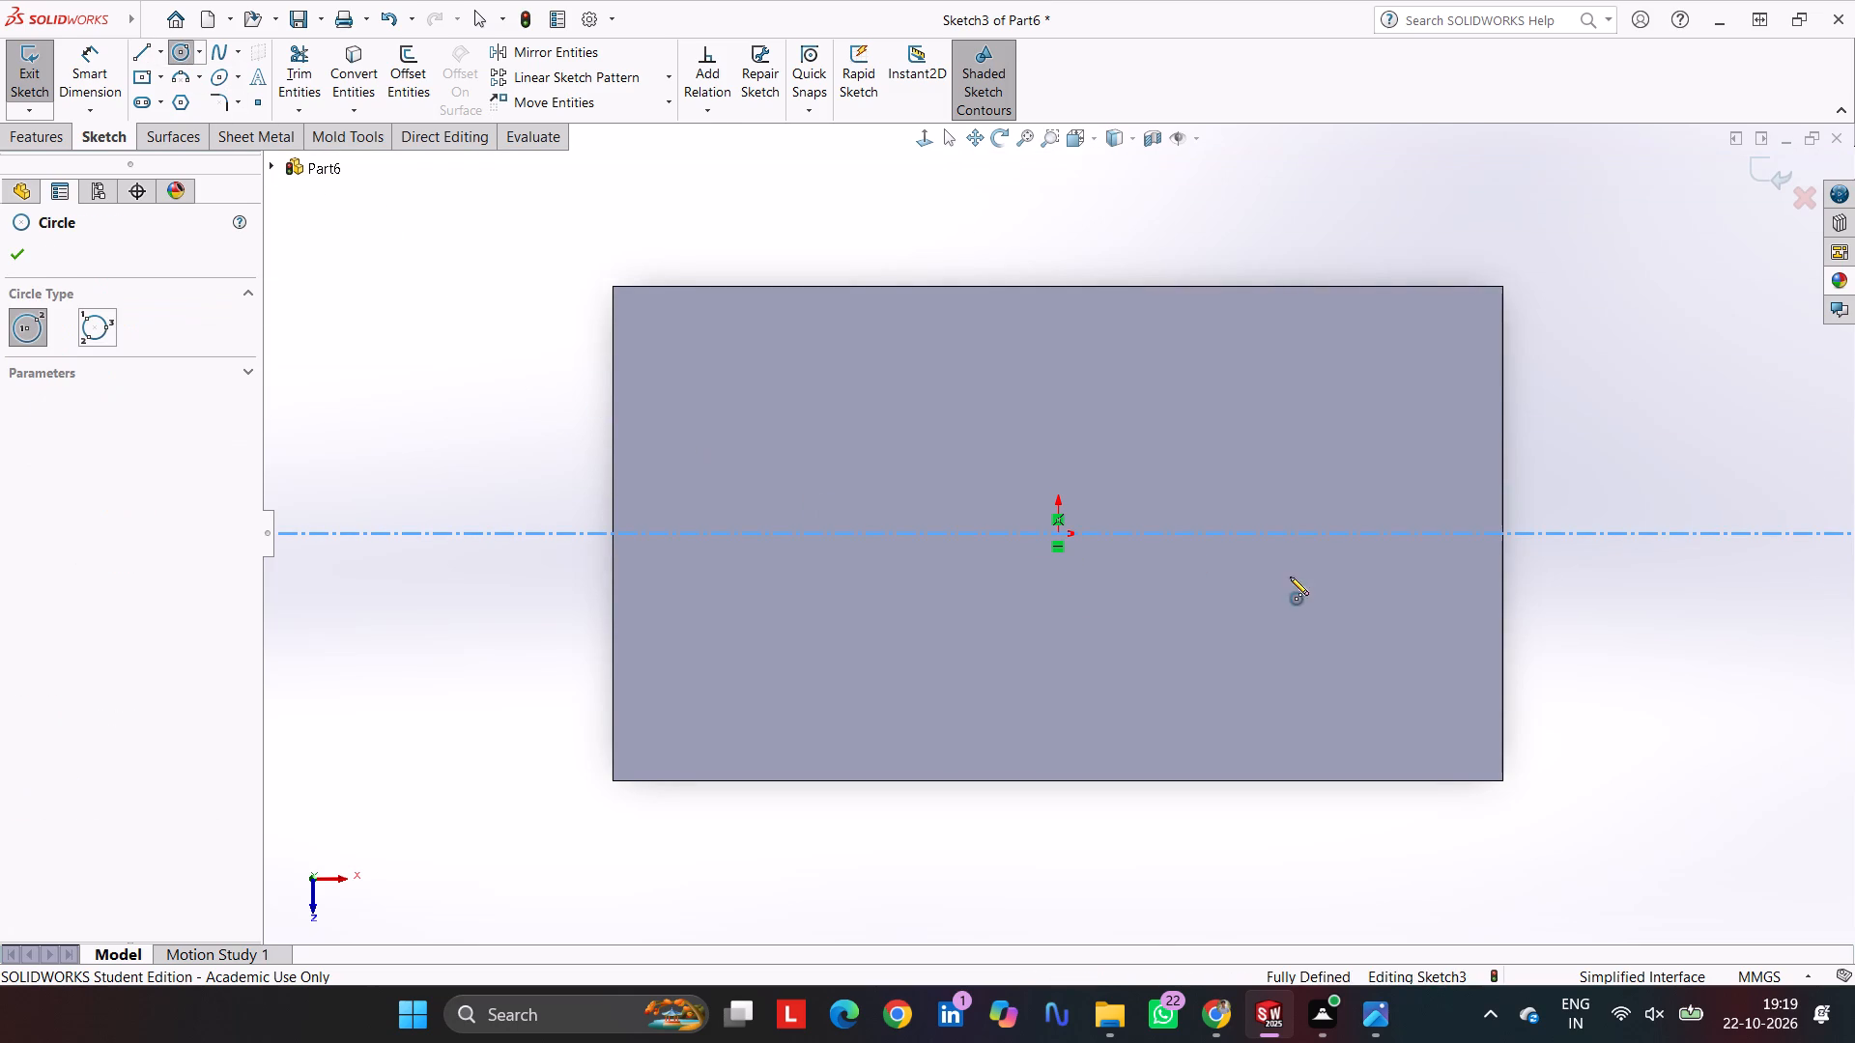
left_click(1398, 532)
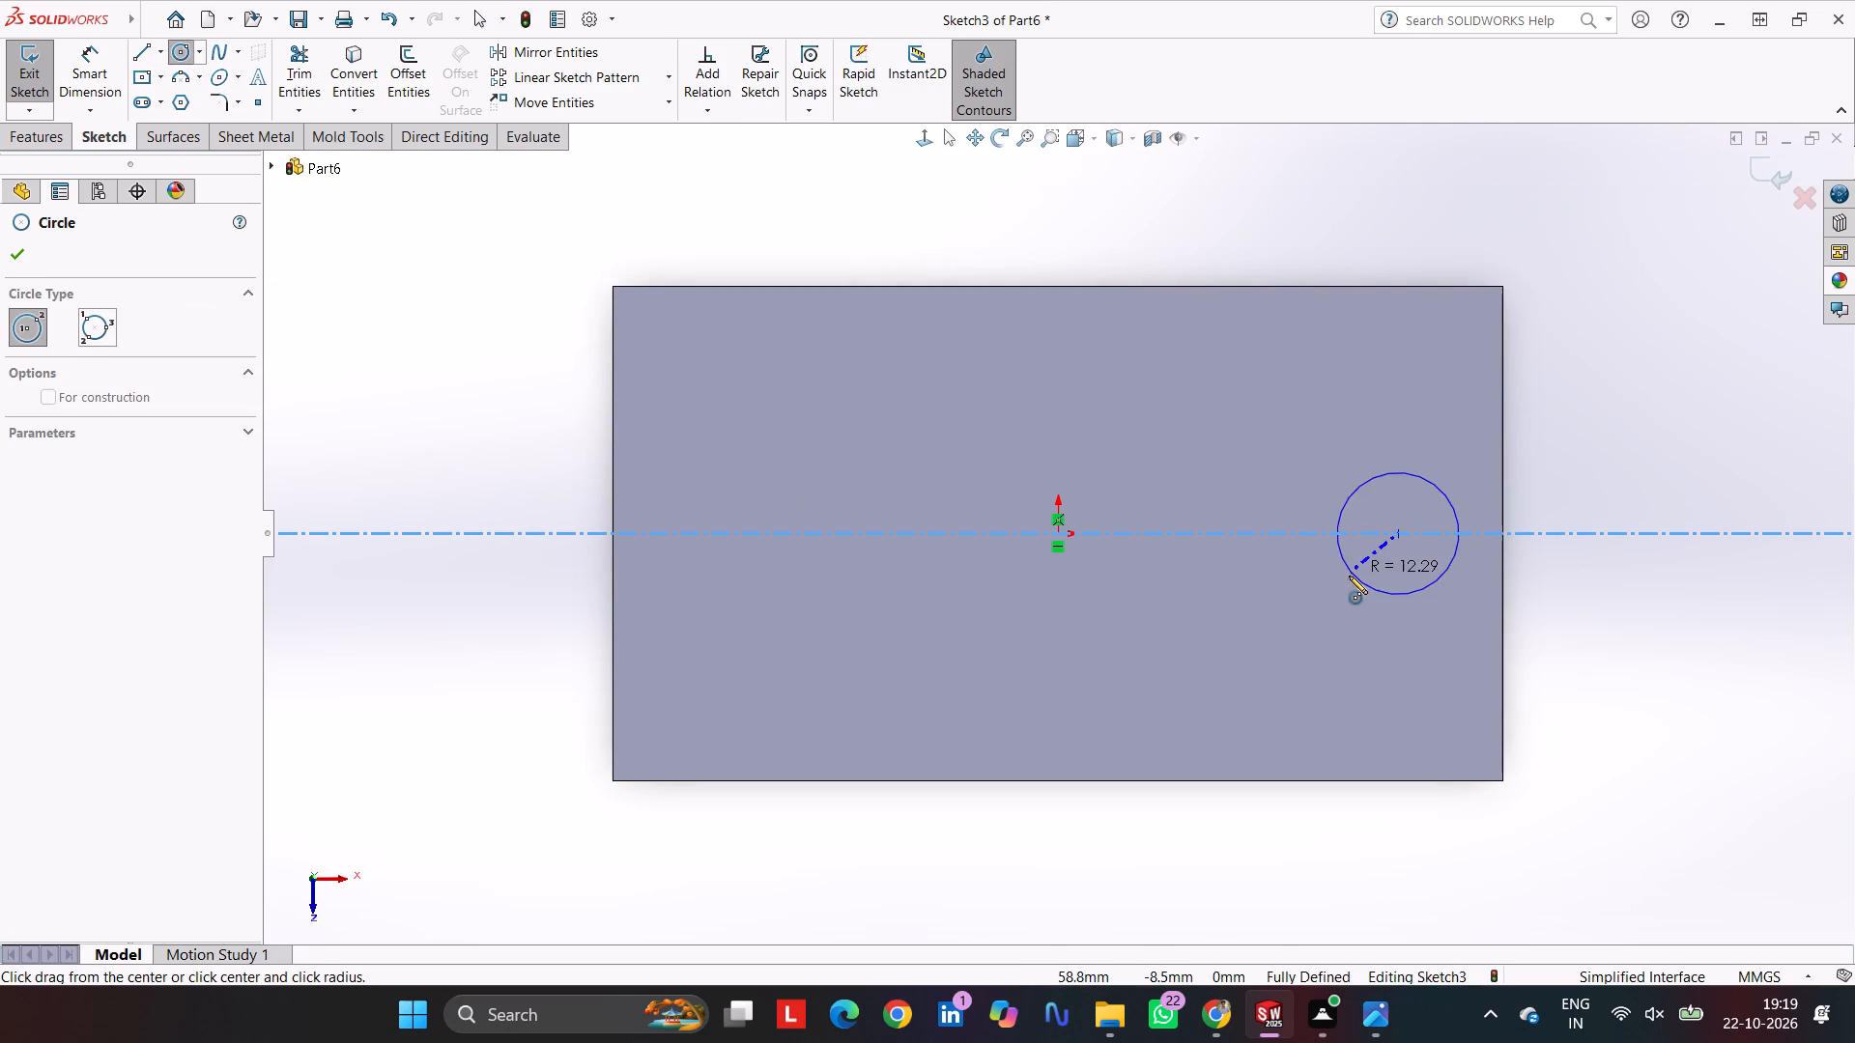
left_click(1349, 576)
left_click(717, 533)
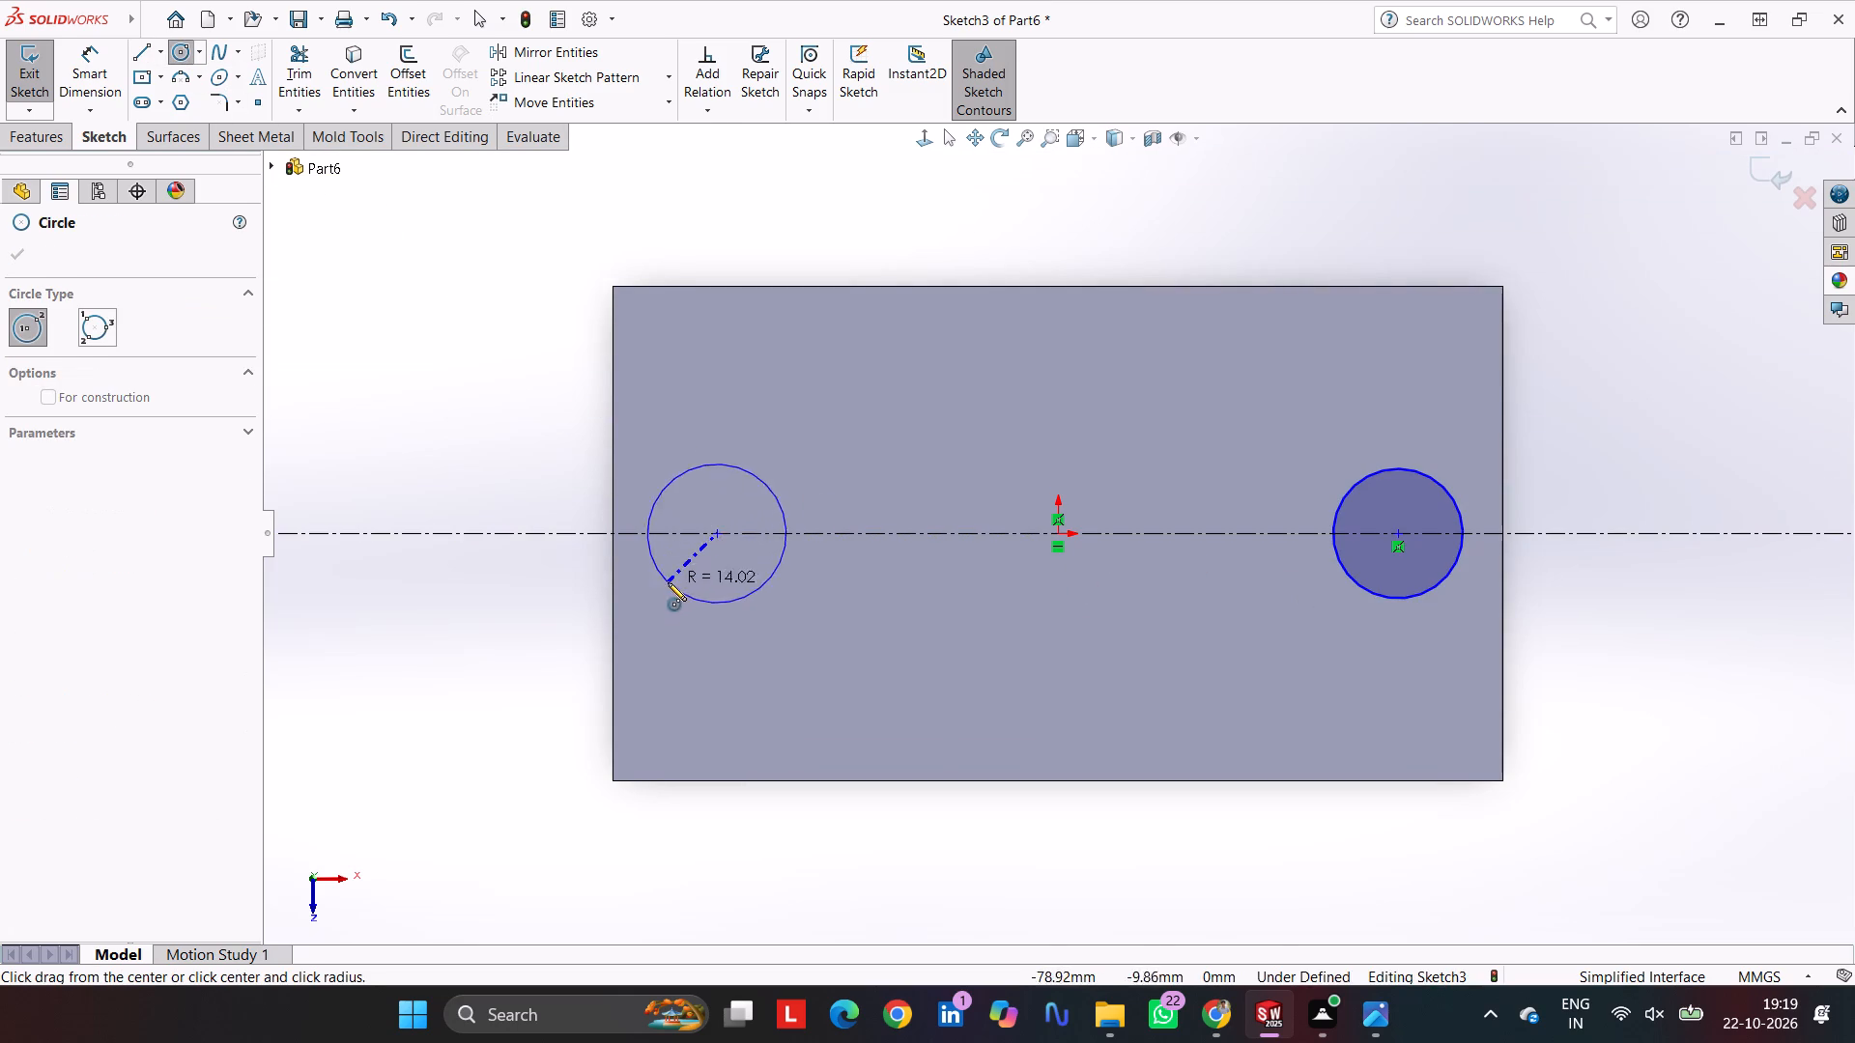
left_click_drag(668, 582, 656, 584)
Dimension both circles with a diameter of 30 mm.
left_click(71, 51)
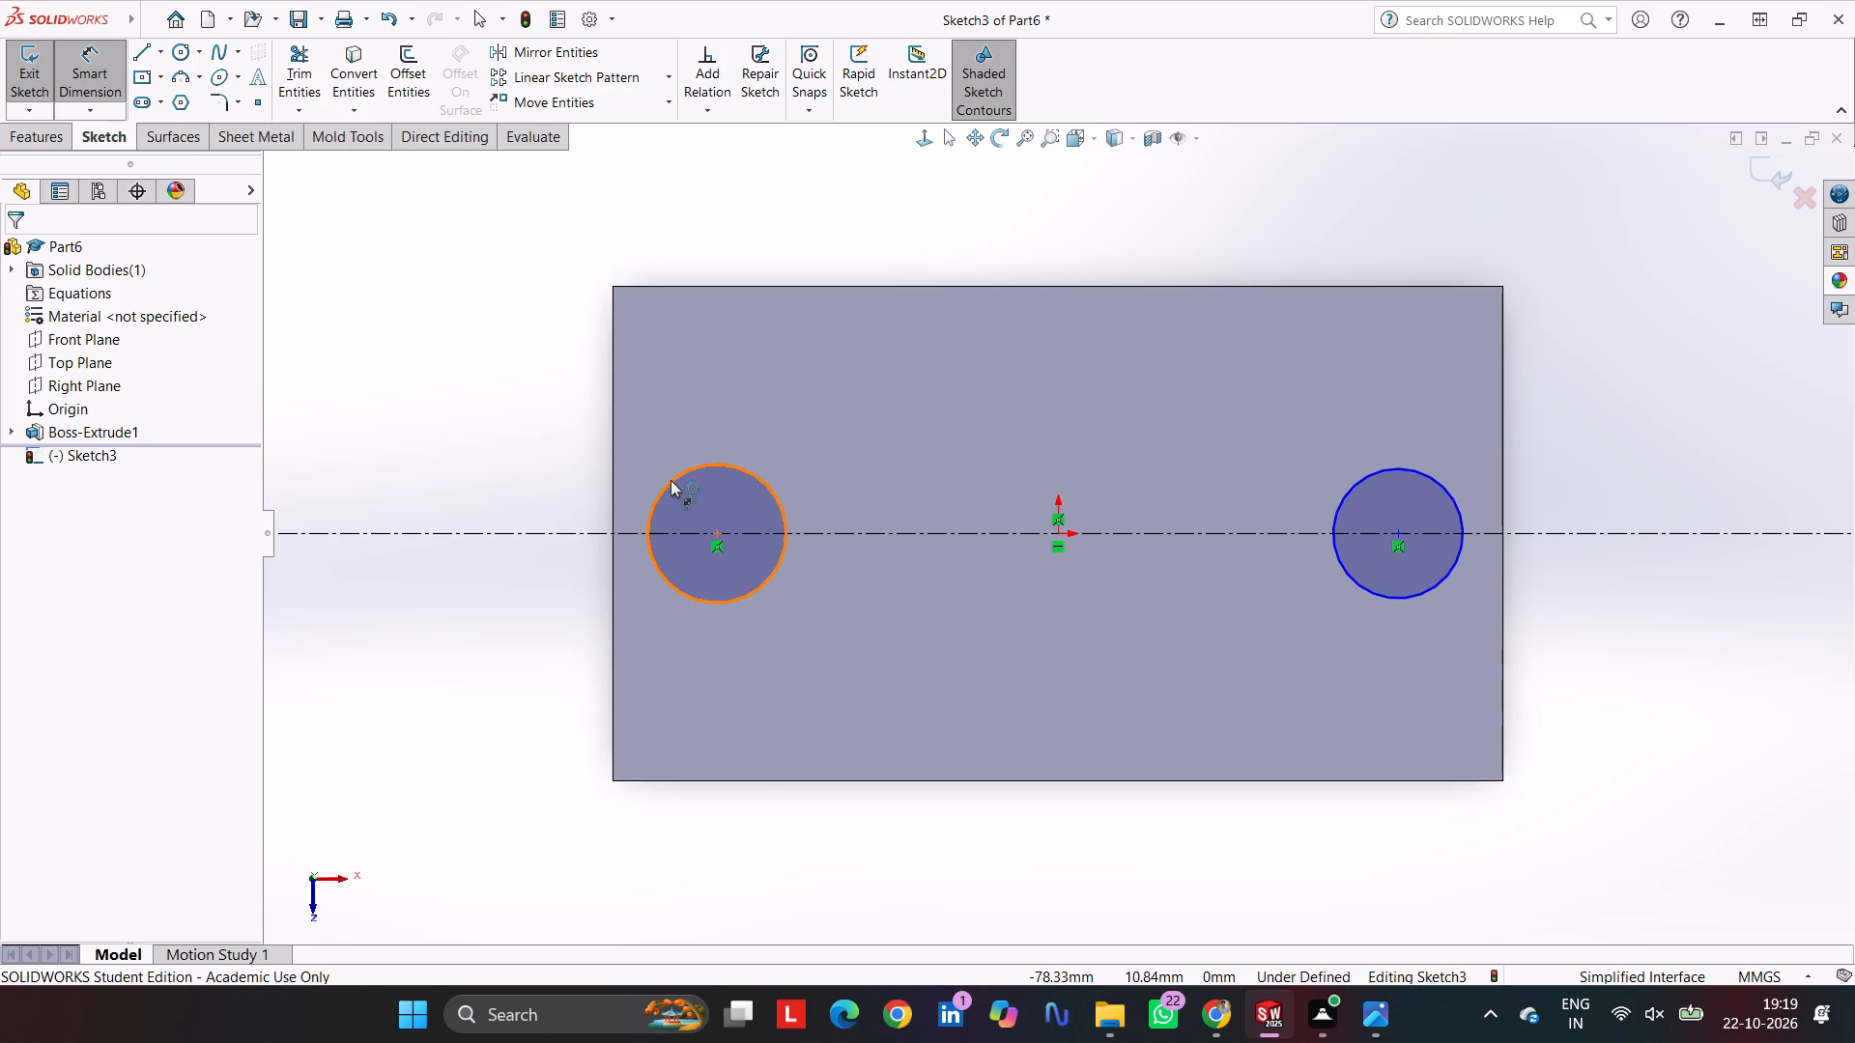
left_click(671, 480)
left_click(698, 386)
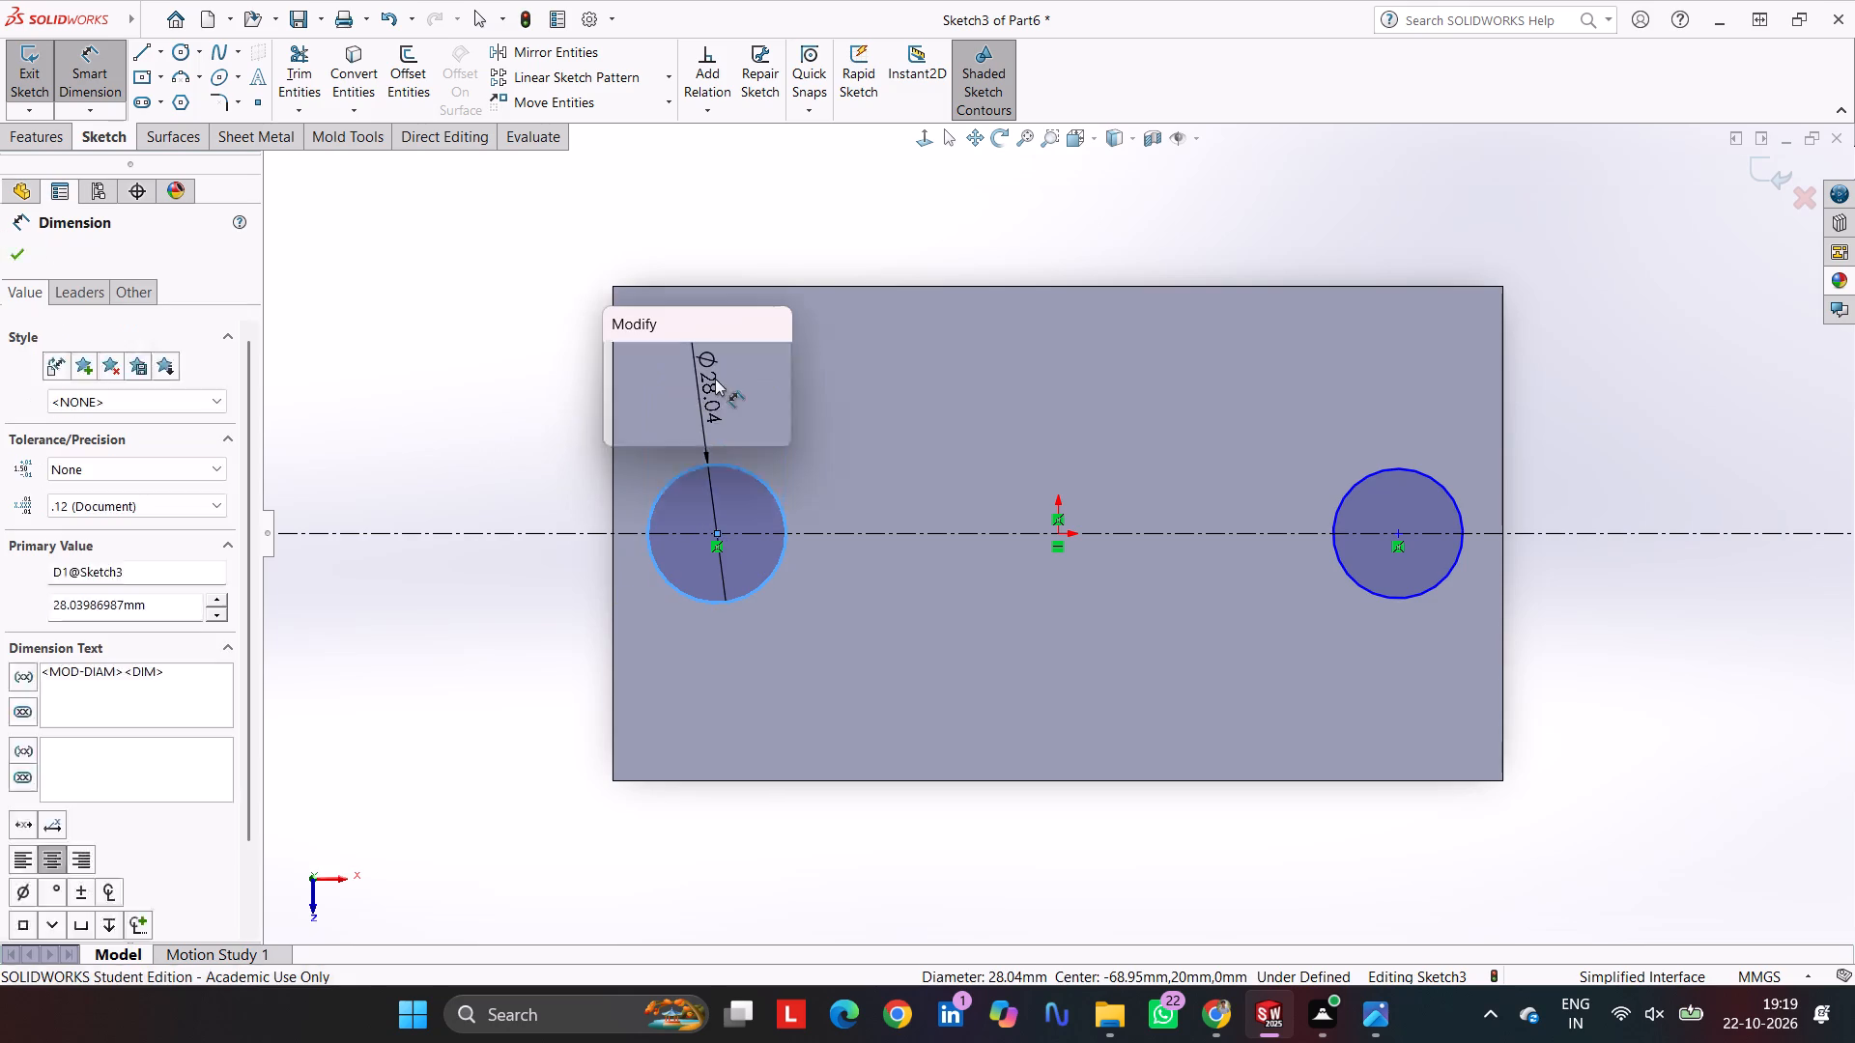
type("30")
key("Return")
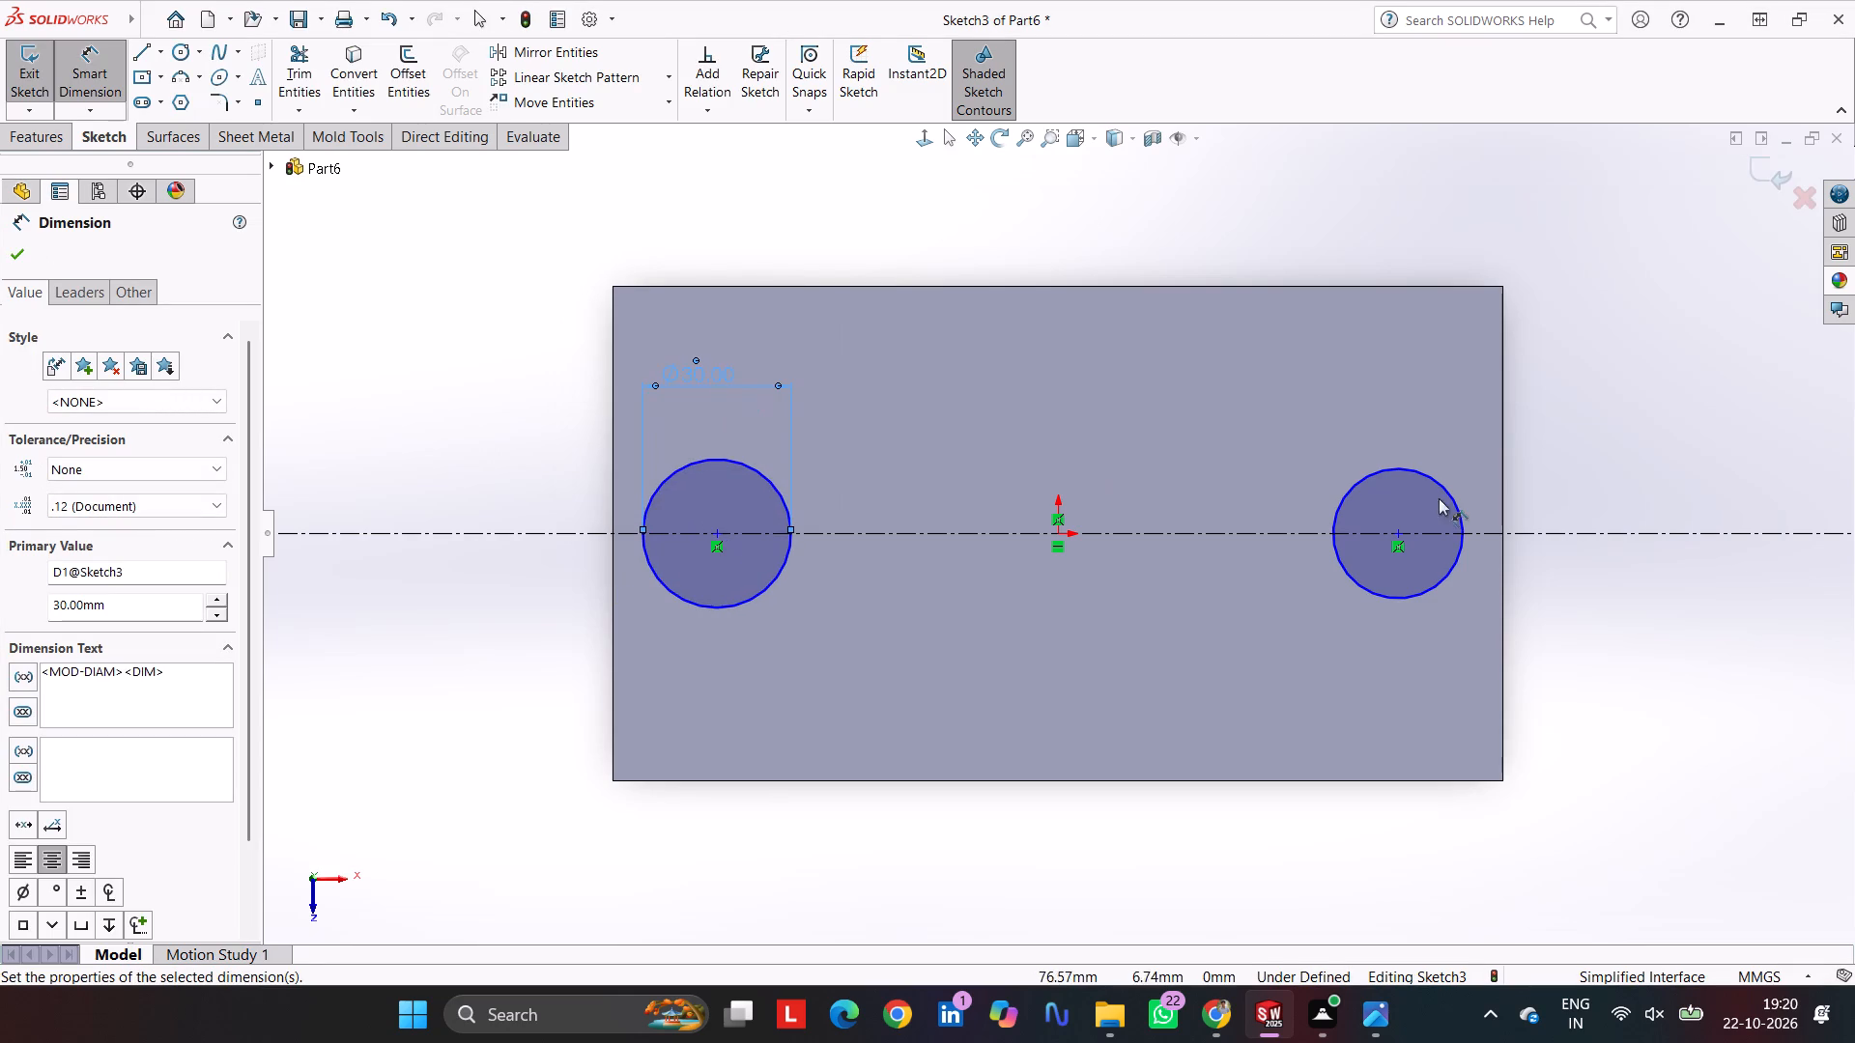
left_click_drag(1379, 469, 1379, 457)
left_click(1371, 404)
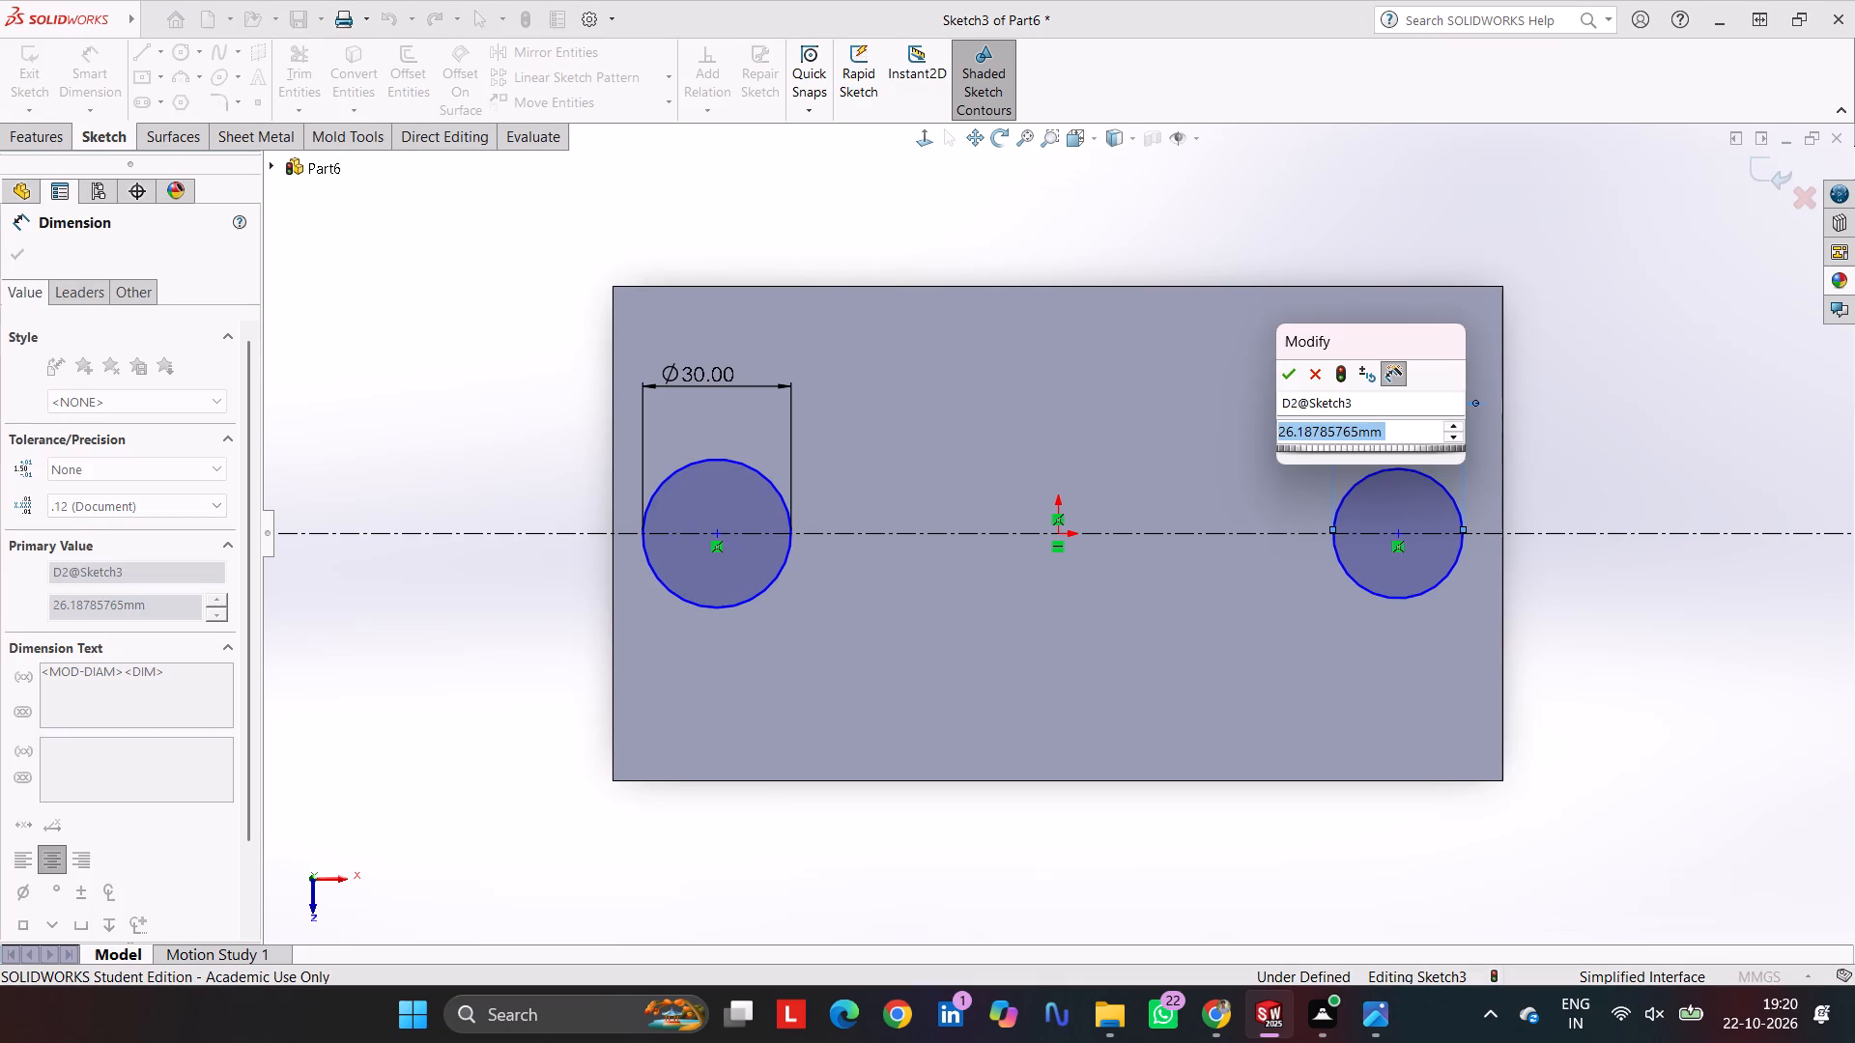
type("30")
key("Return")
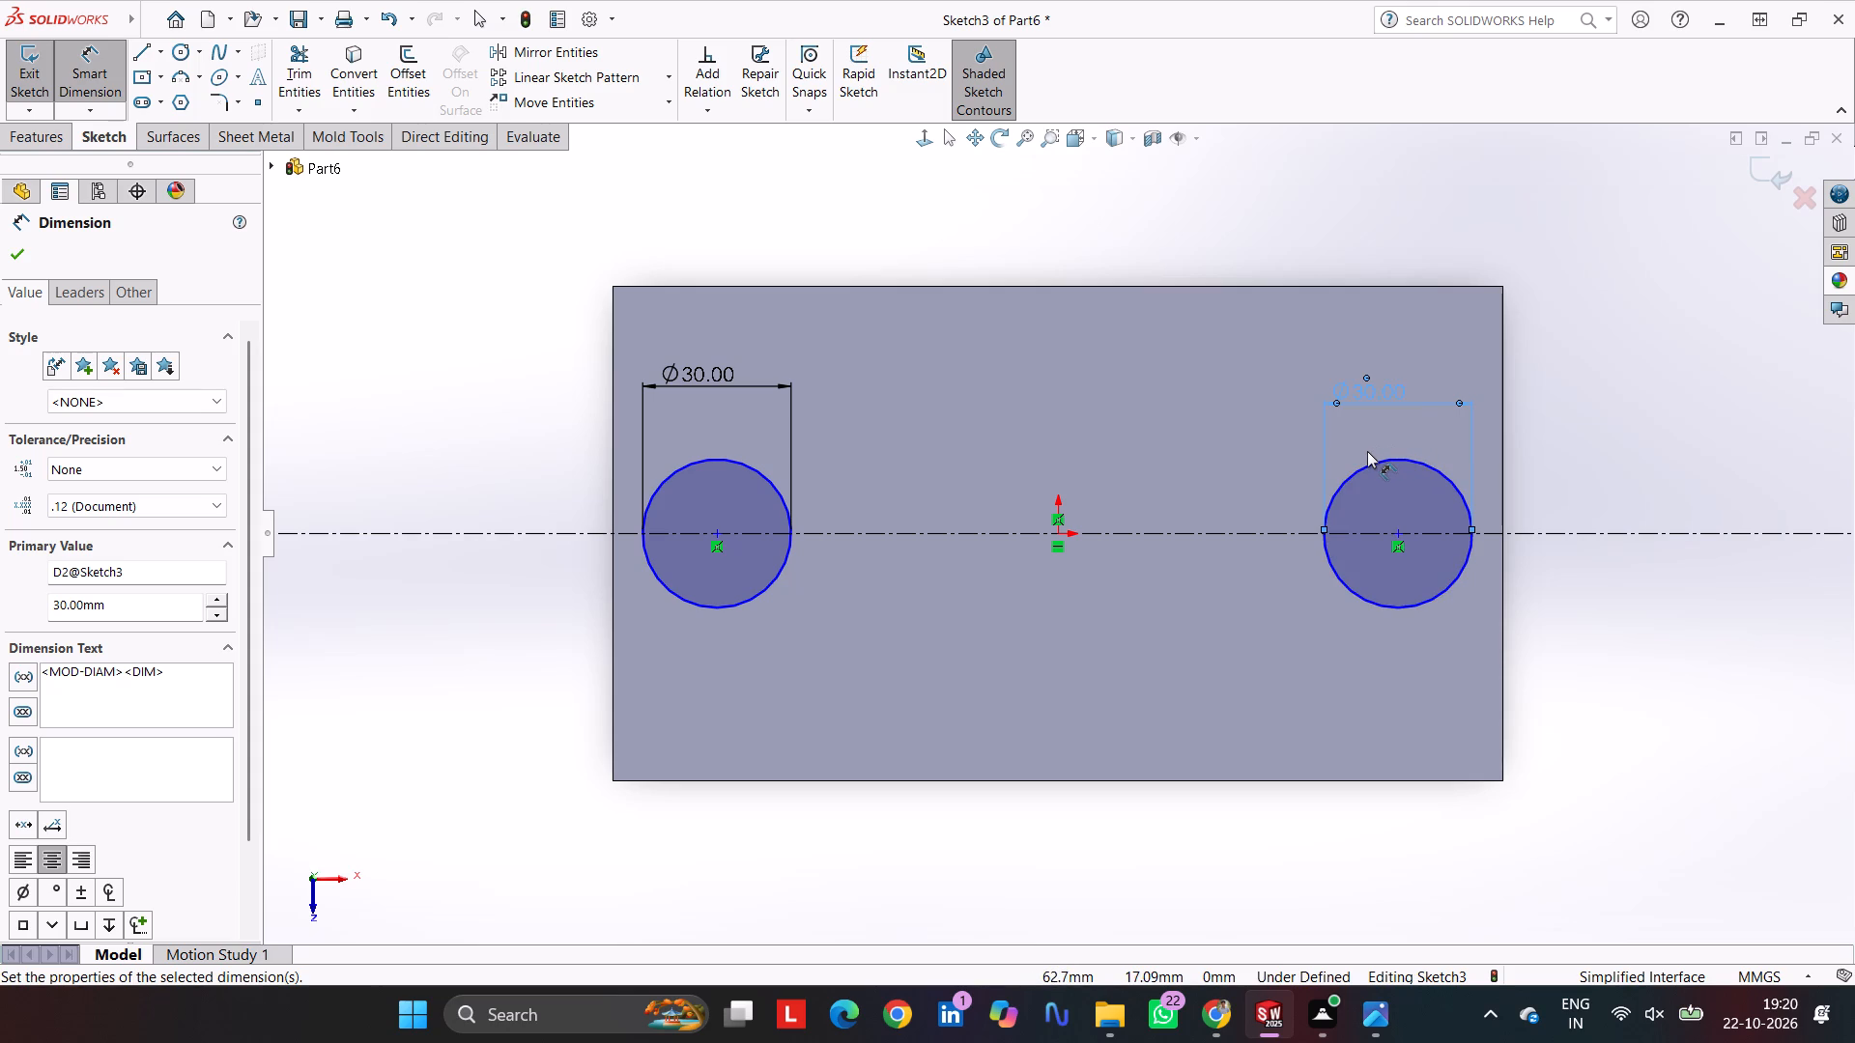
Dimension the distance between the circle centers as 140 mm and the −X circle's center as 70 mm from the origin.
left_click(715, 531)
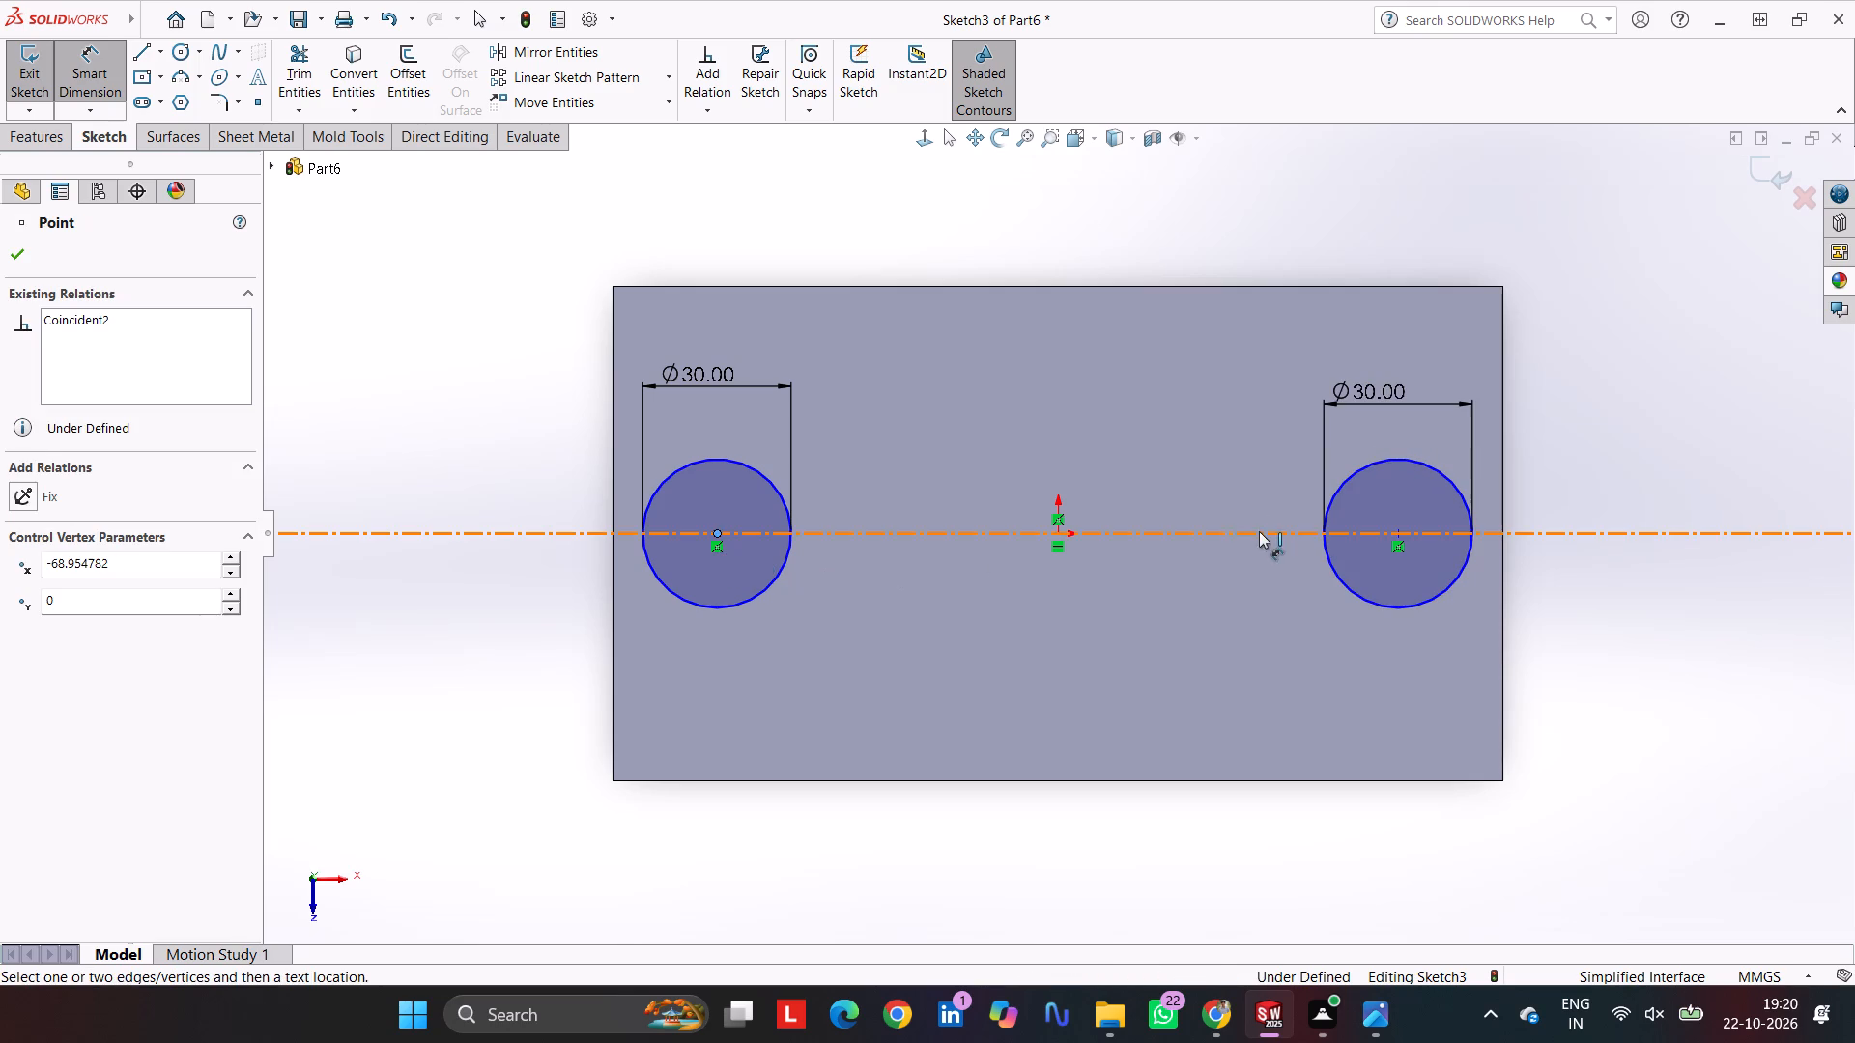
left_click(1396, 537)
left_click(1180, 800)
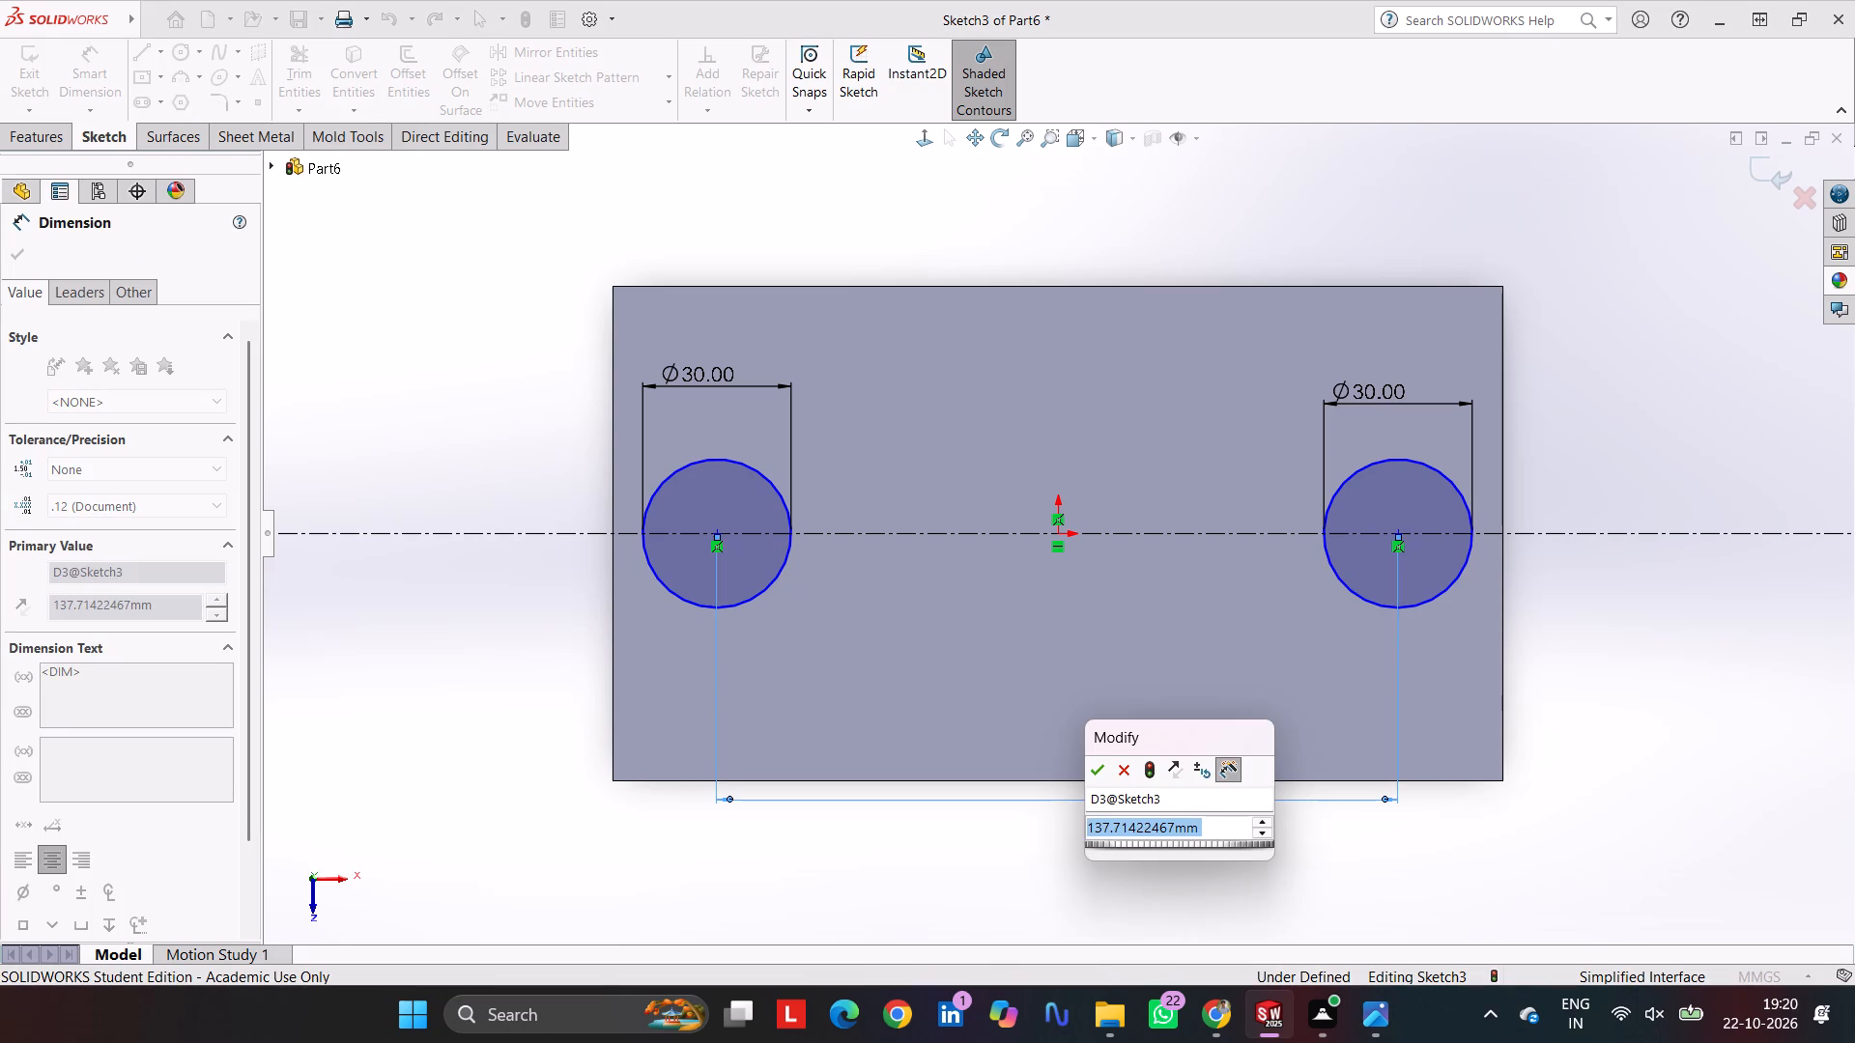
type("140")
key("Return")
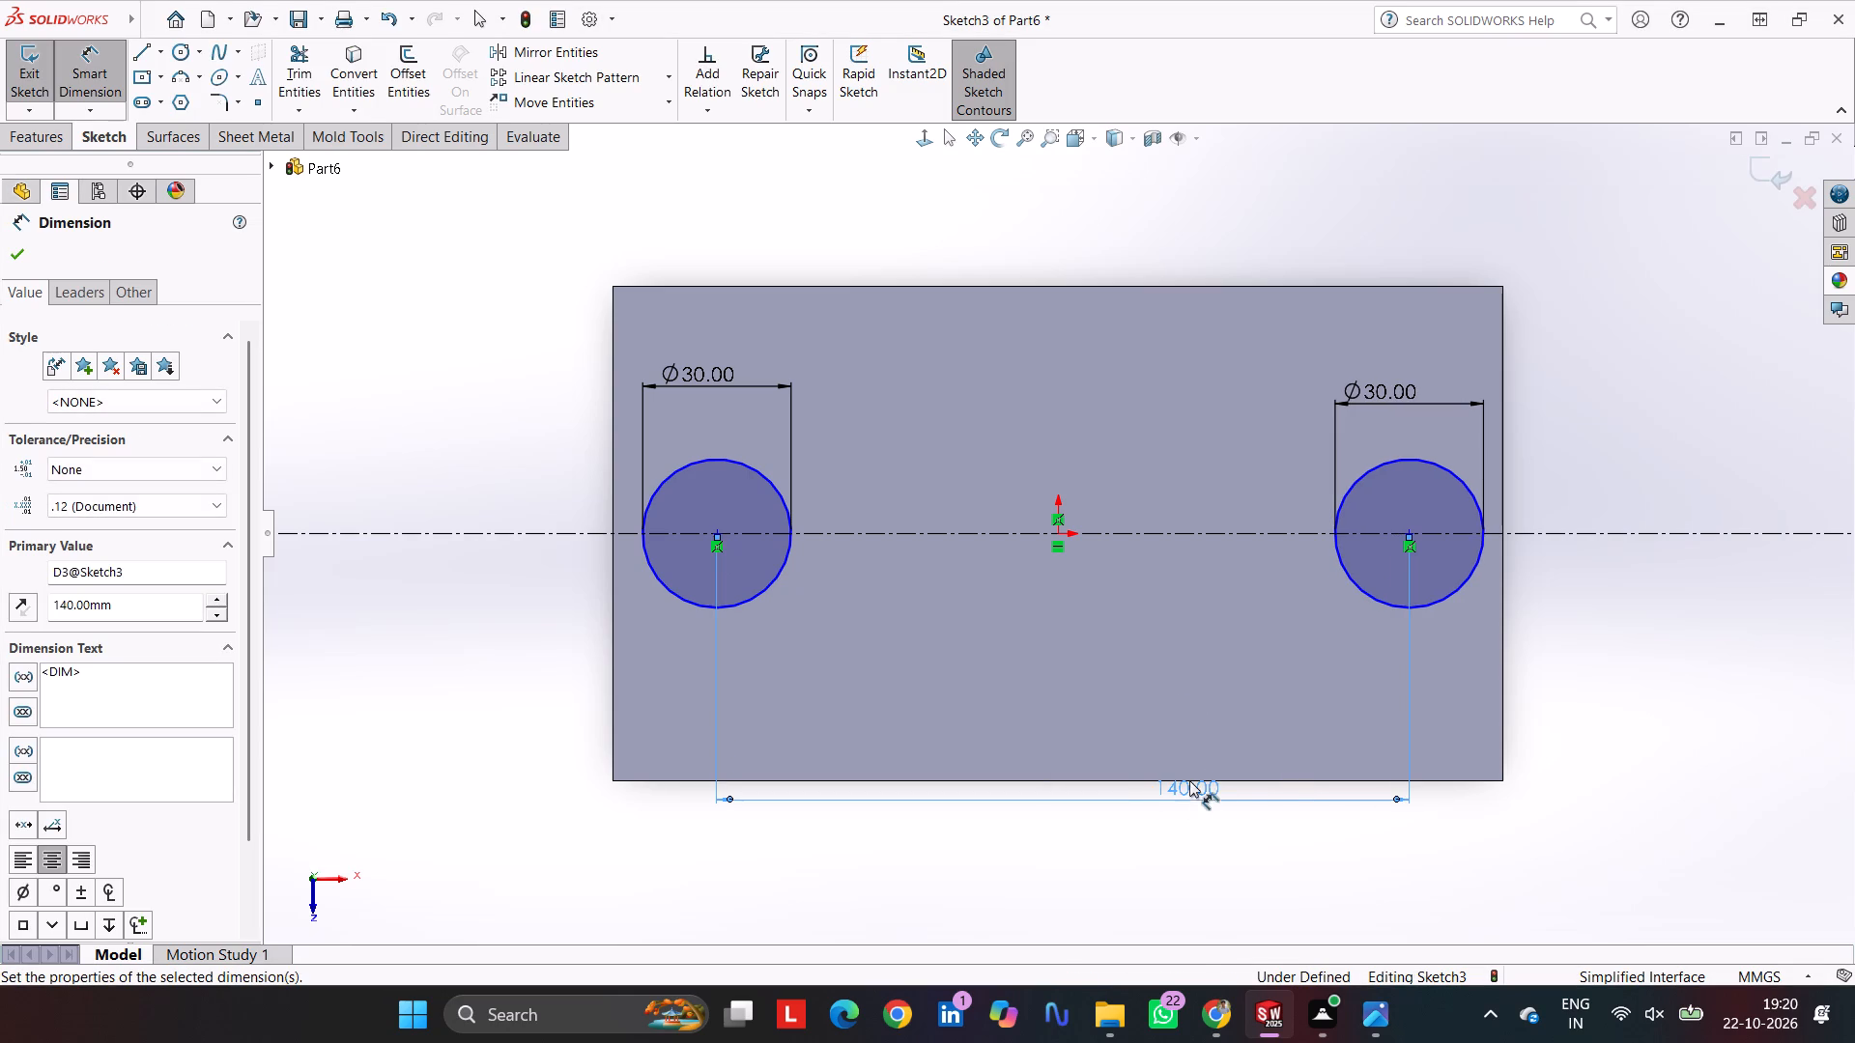
left_click(1060, 532)
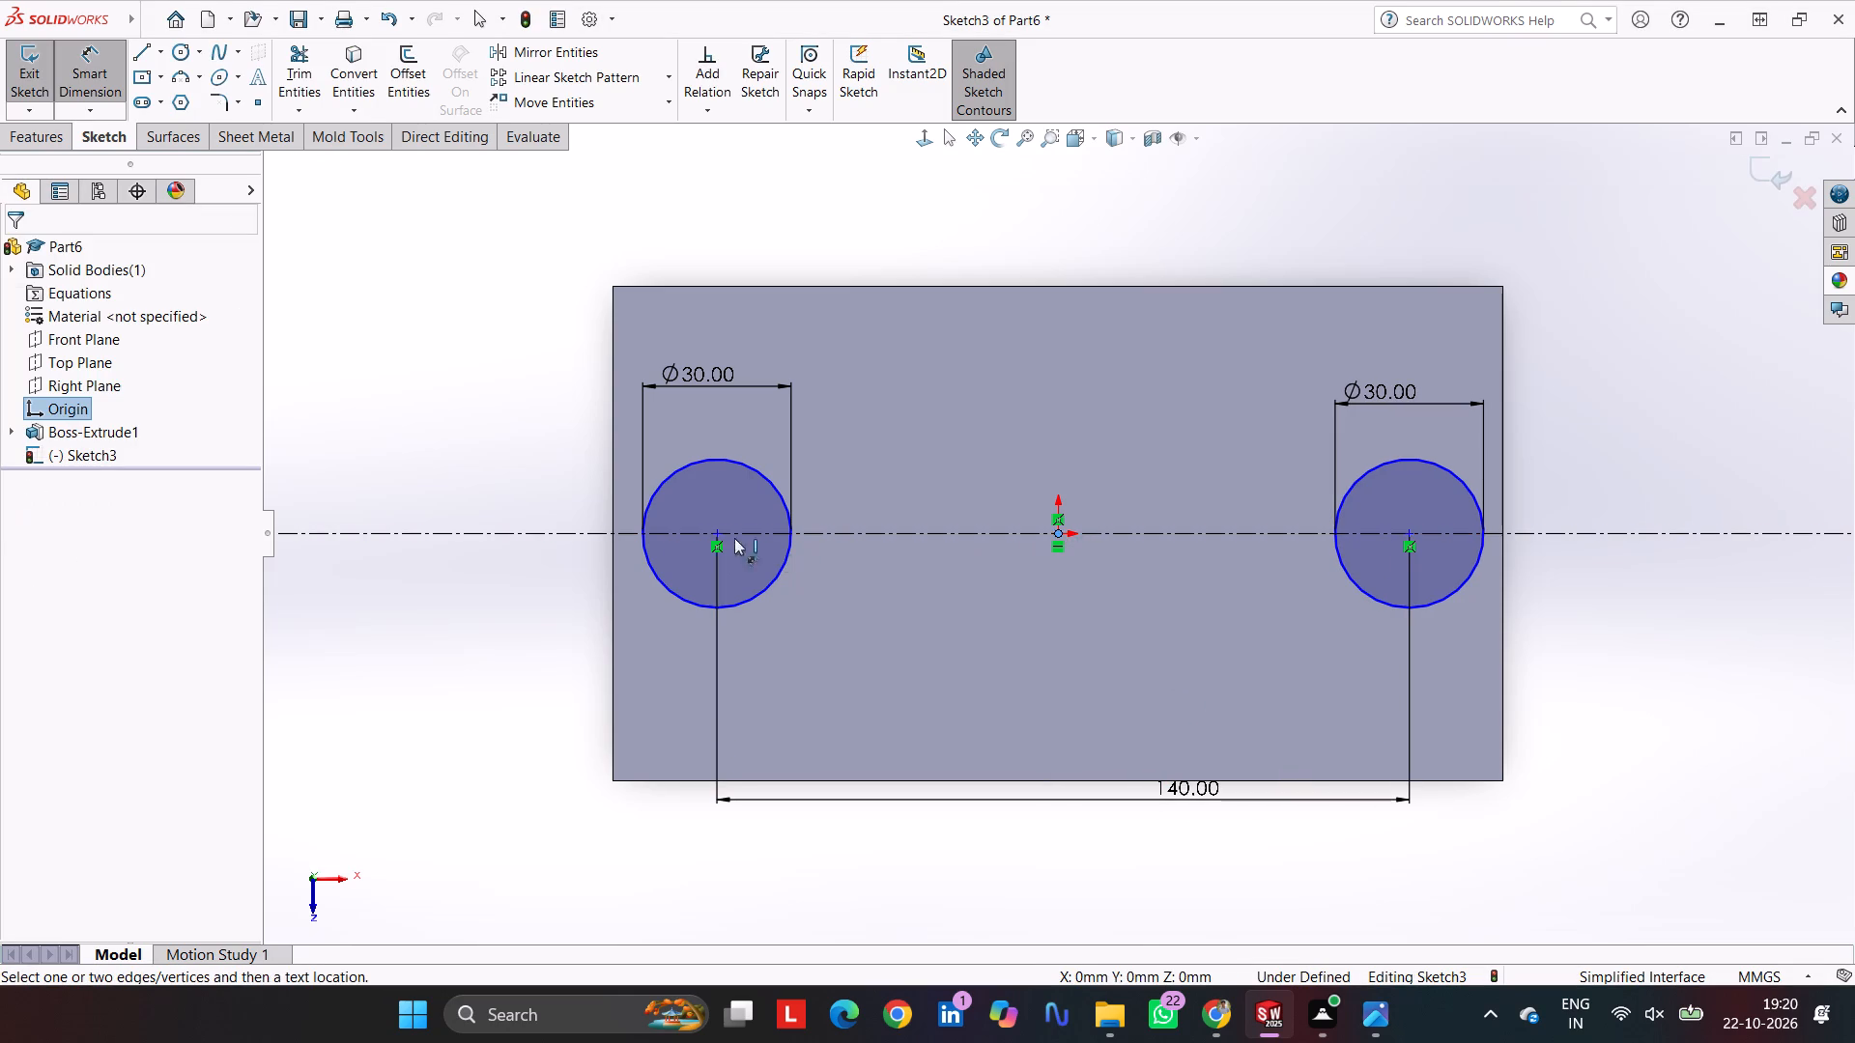
left_click(718, 528)
left_click(865, 381)
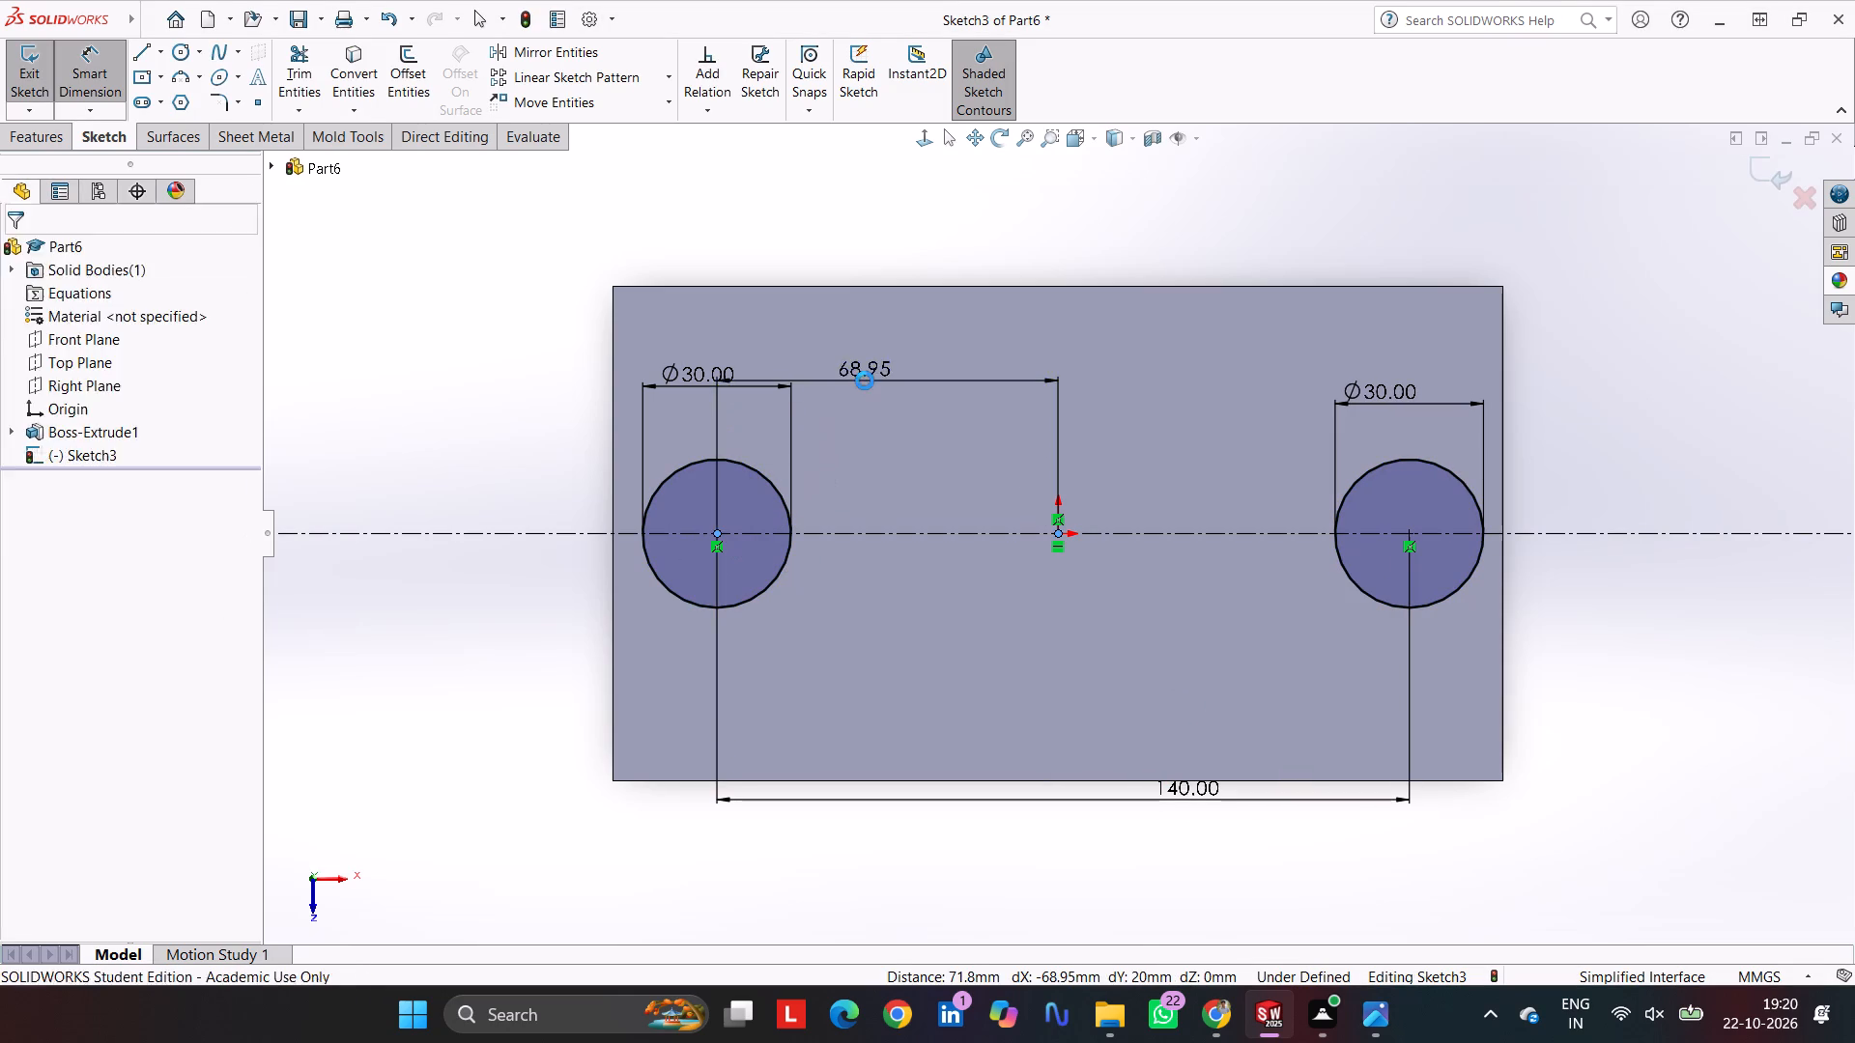
key("7")
key("0")
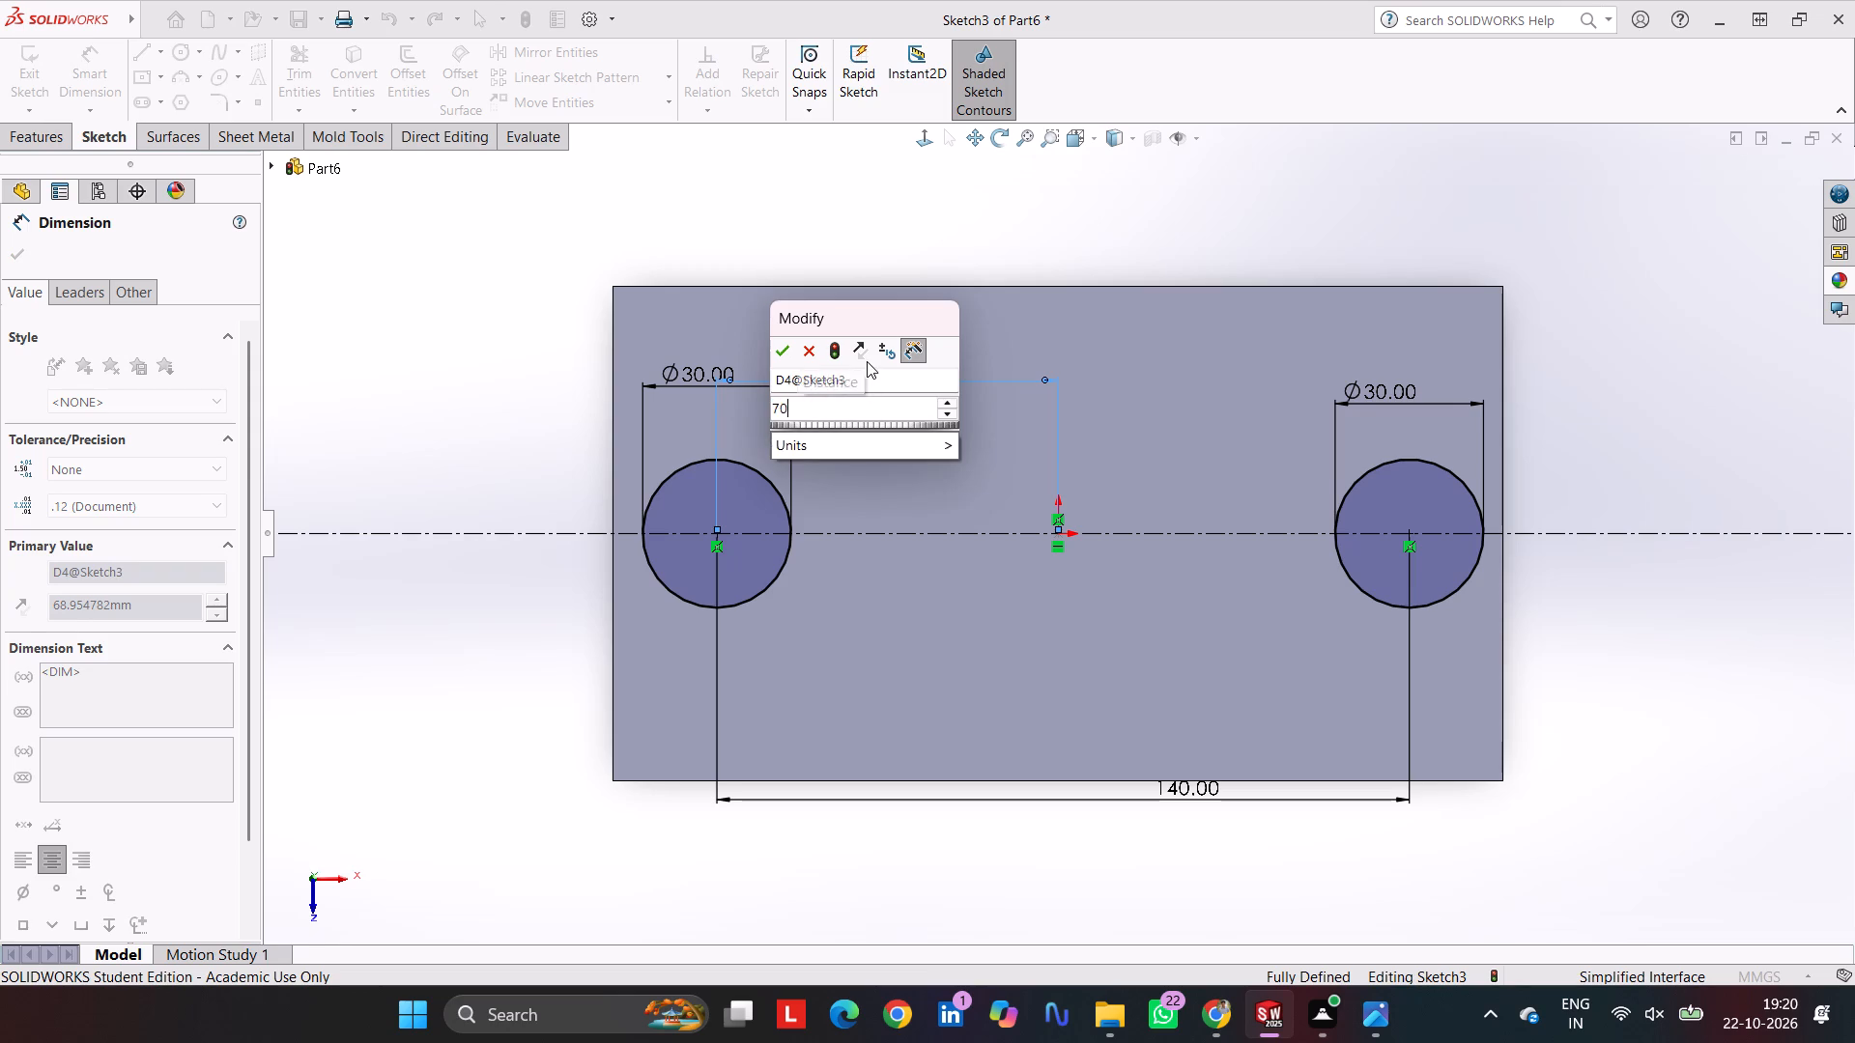
key("Return")
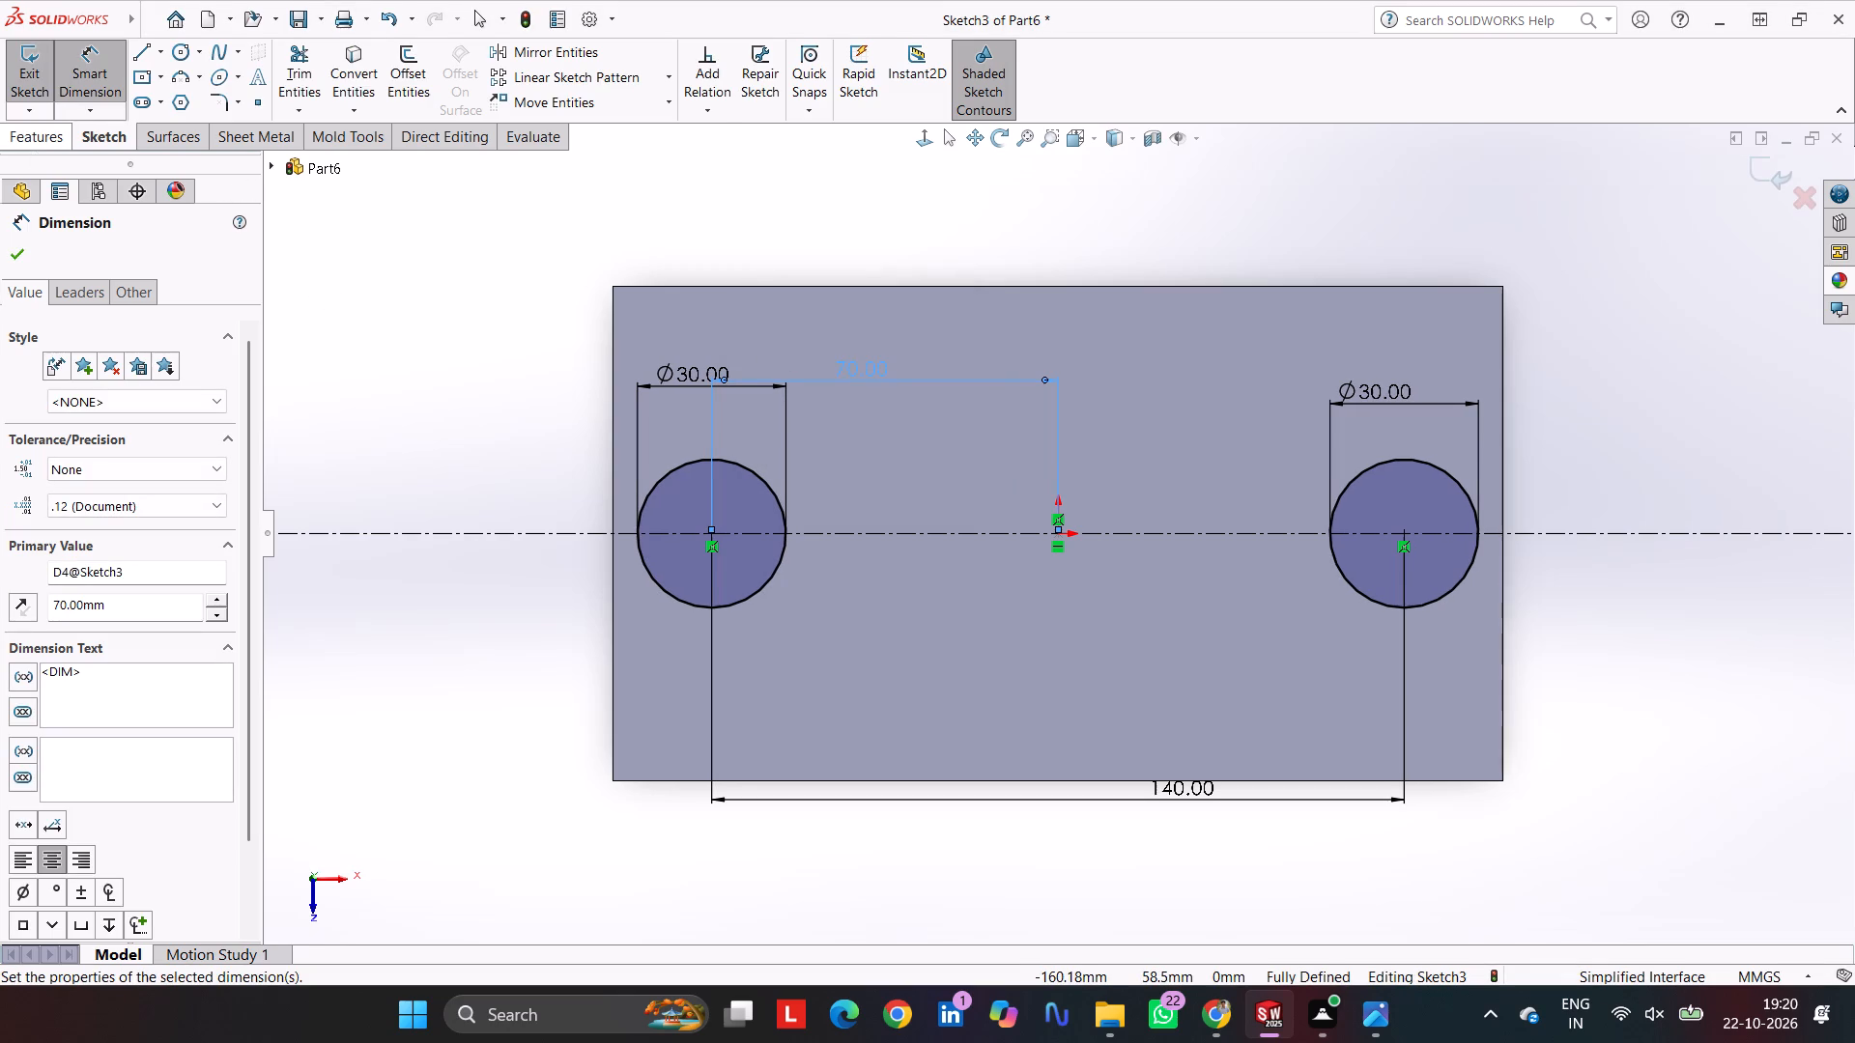
Extrude the two circles as a Blind boss 3 mm high from the plate's top face.
left_click(28, 141)
left_click(51, 60)
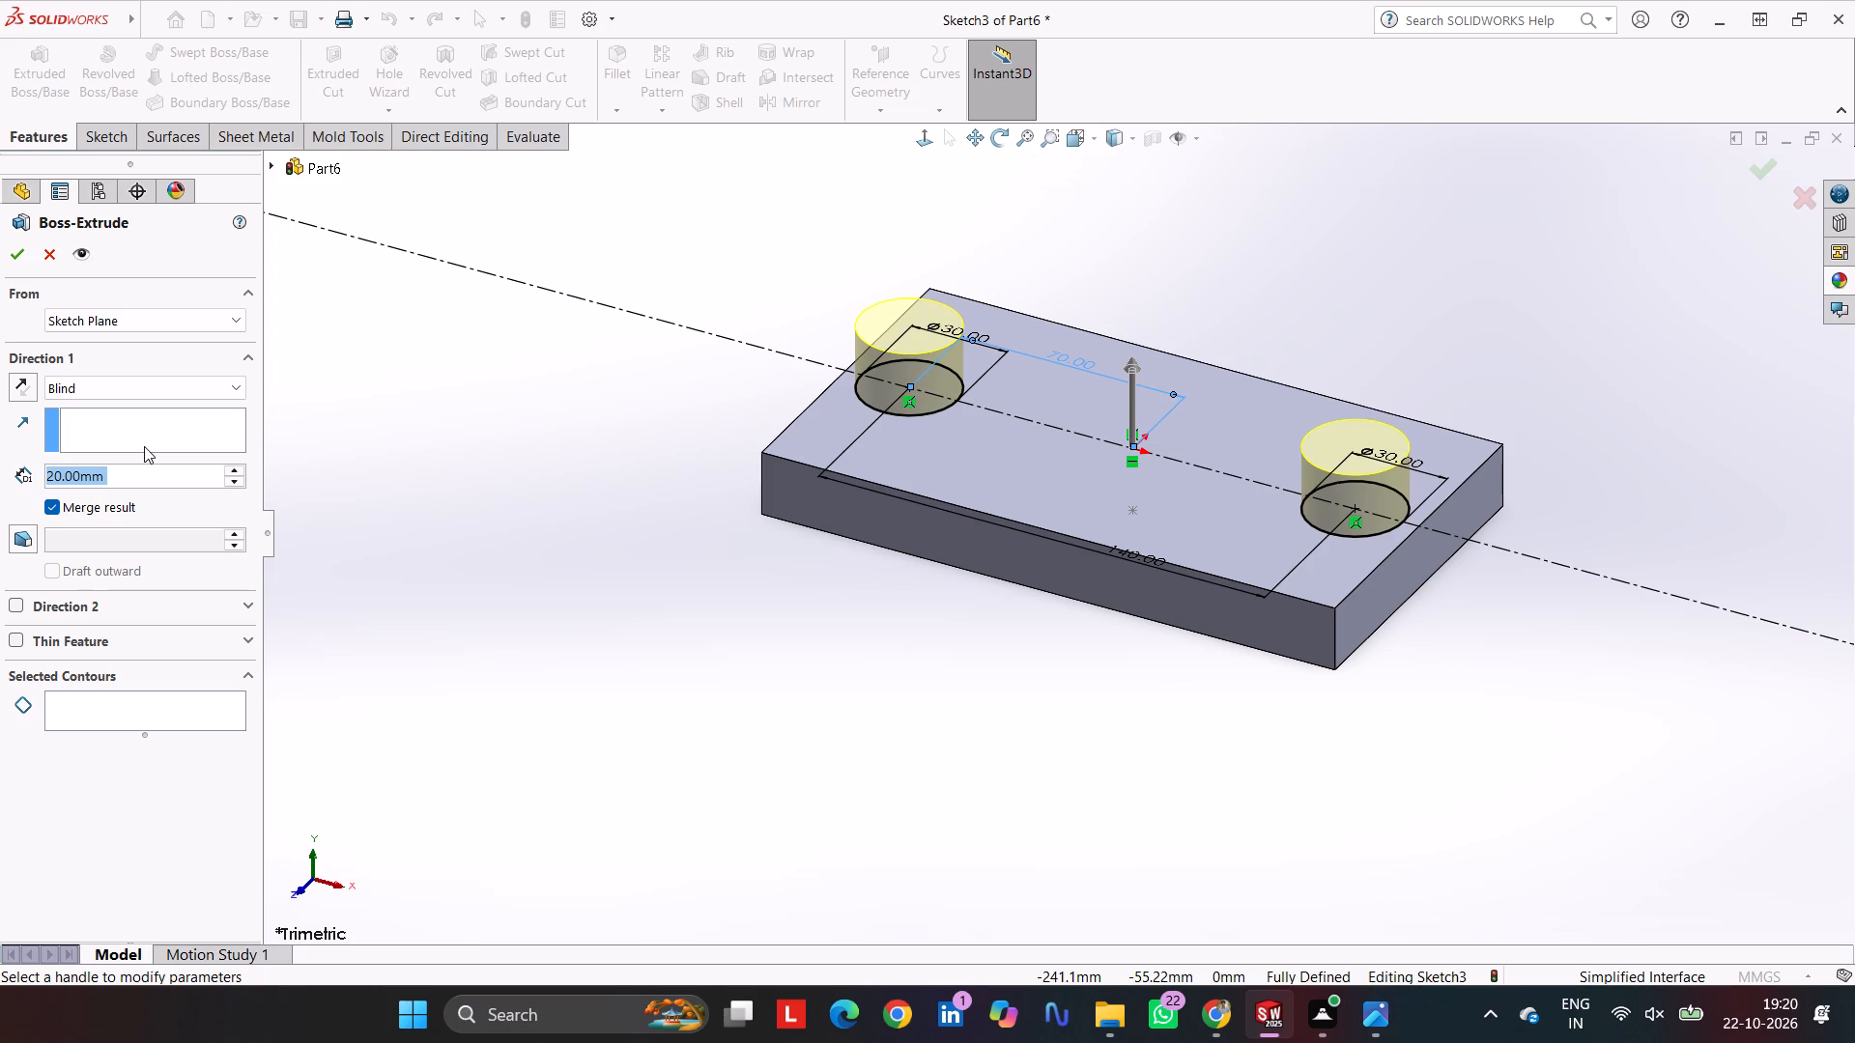
key("3")
key("Return")
key("Return")
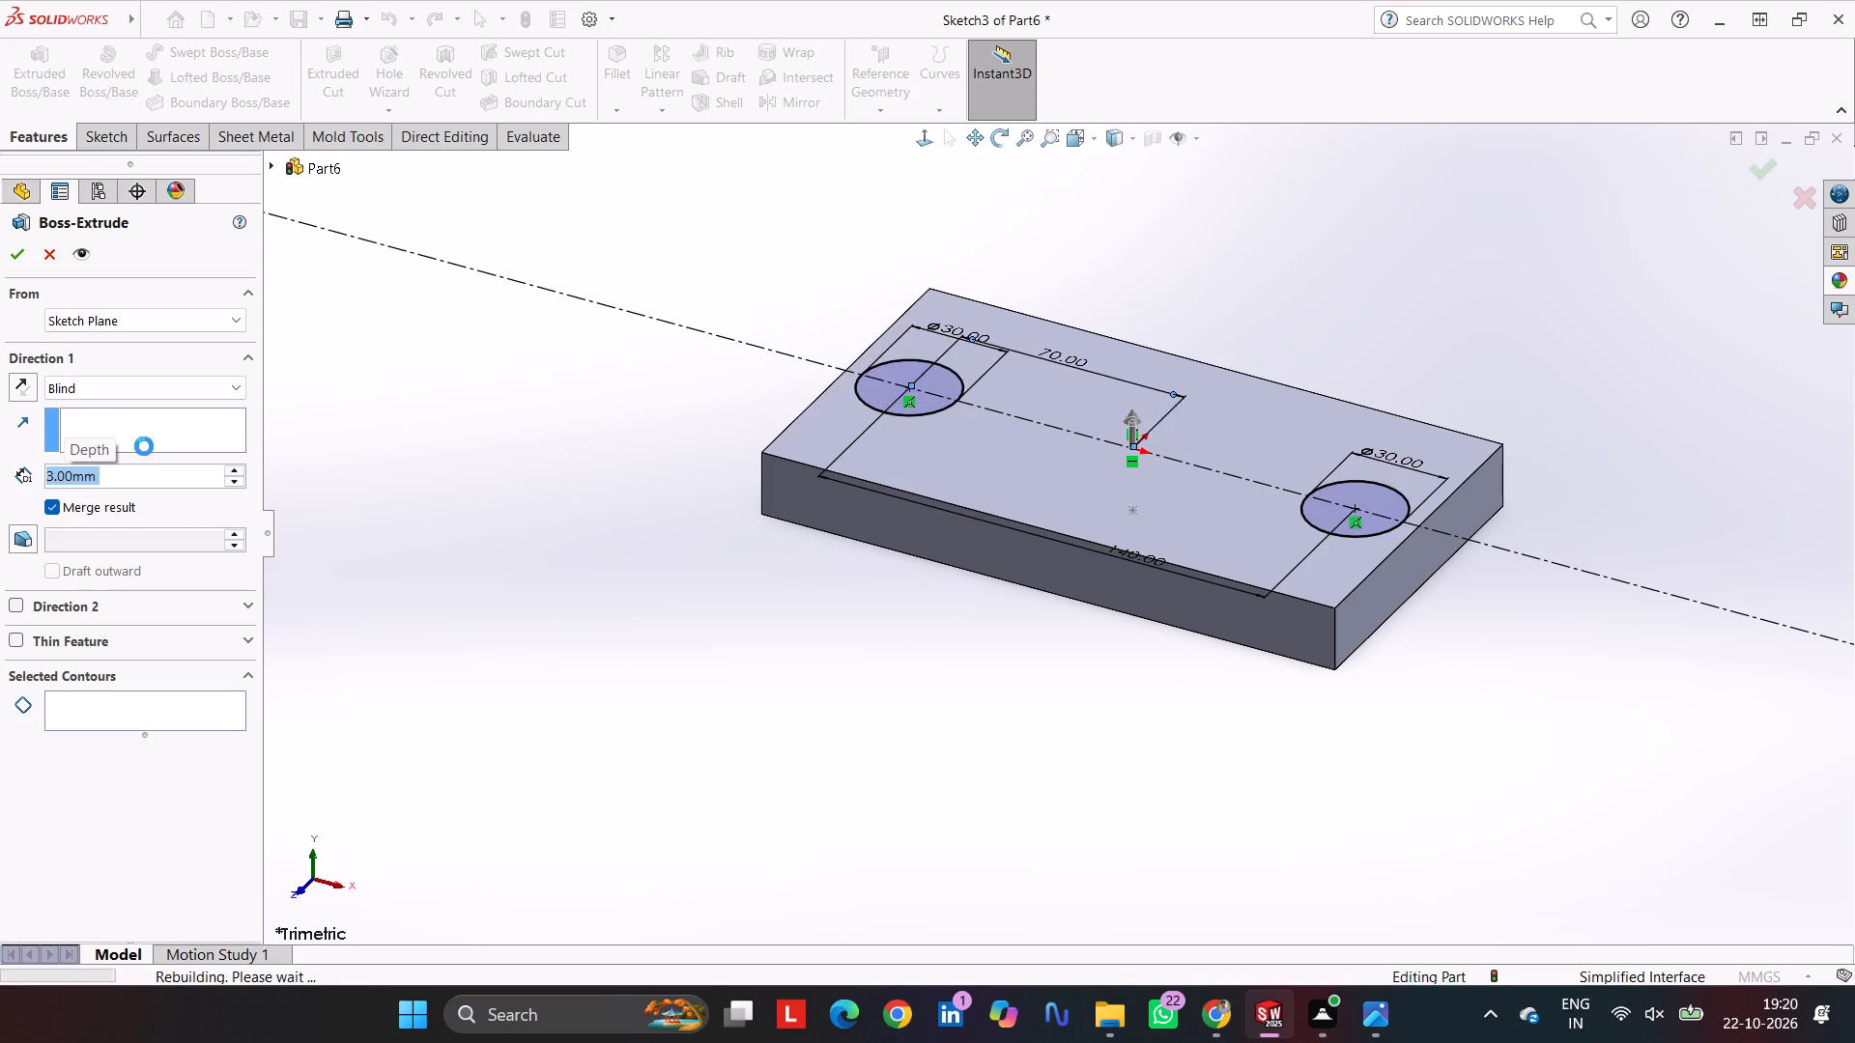
left_click(646, 415)
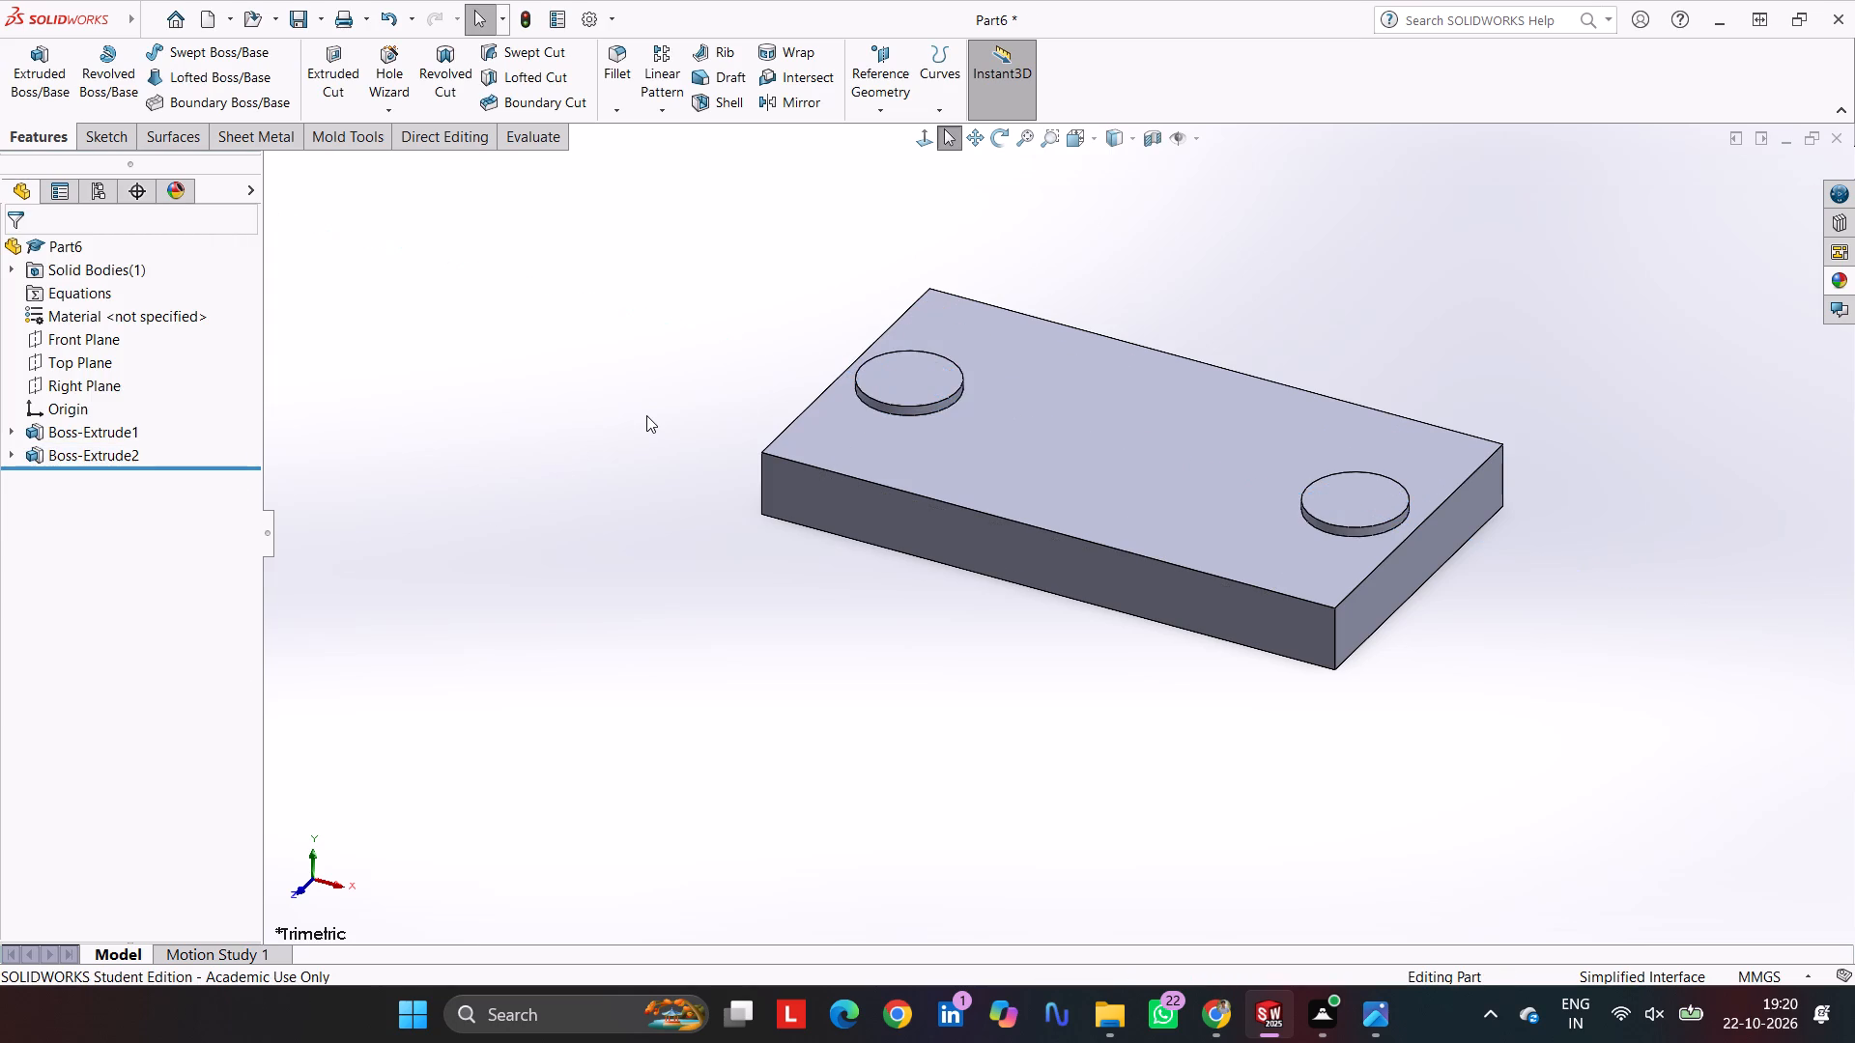
Fillet the plate's four vertical corner edges with a 4 mm radius.
scroll(866, 314, "down", 1)
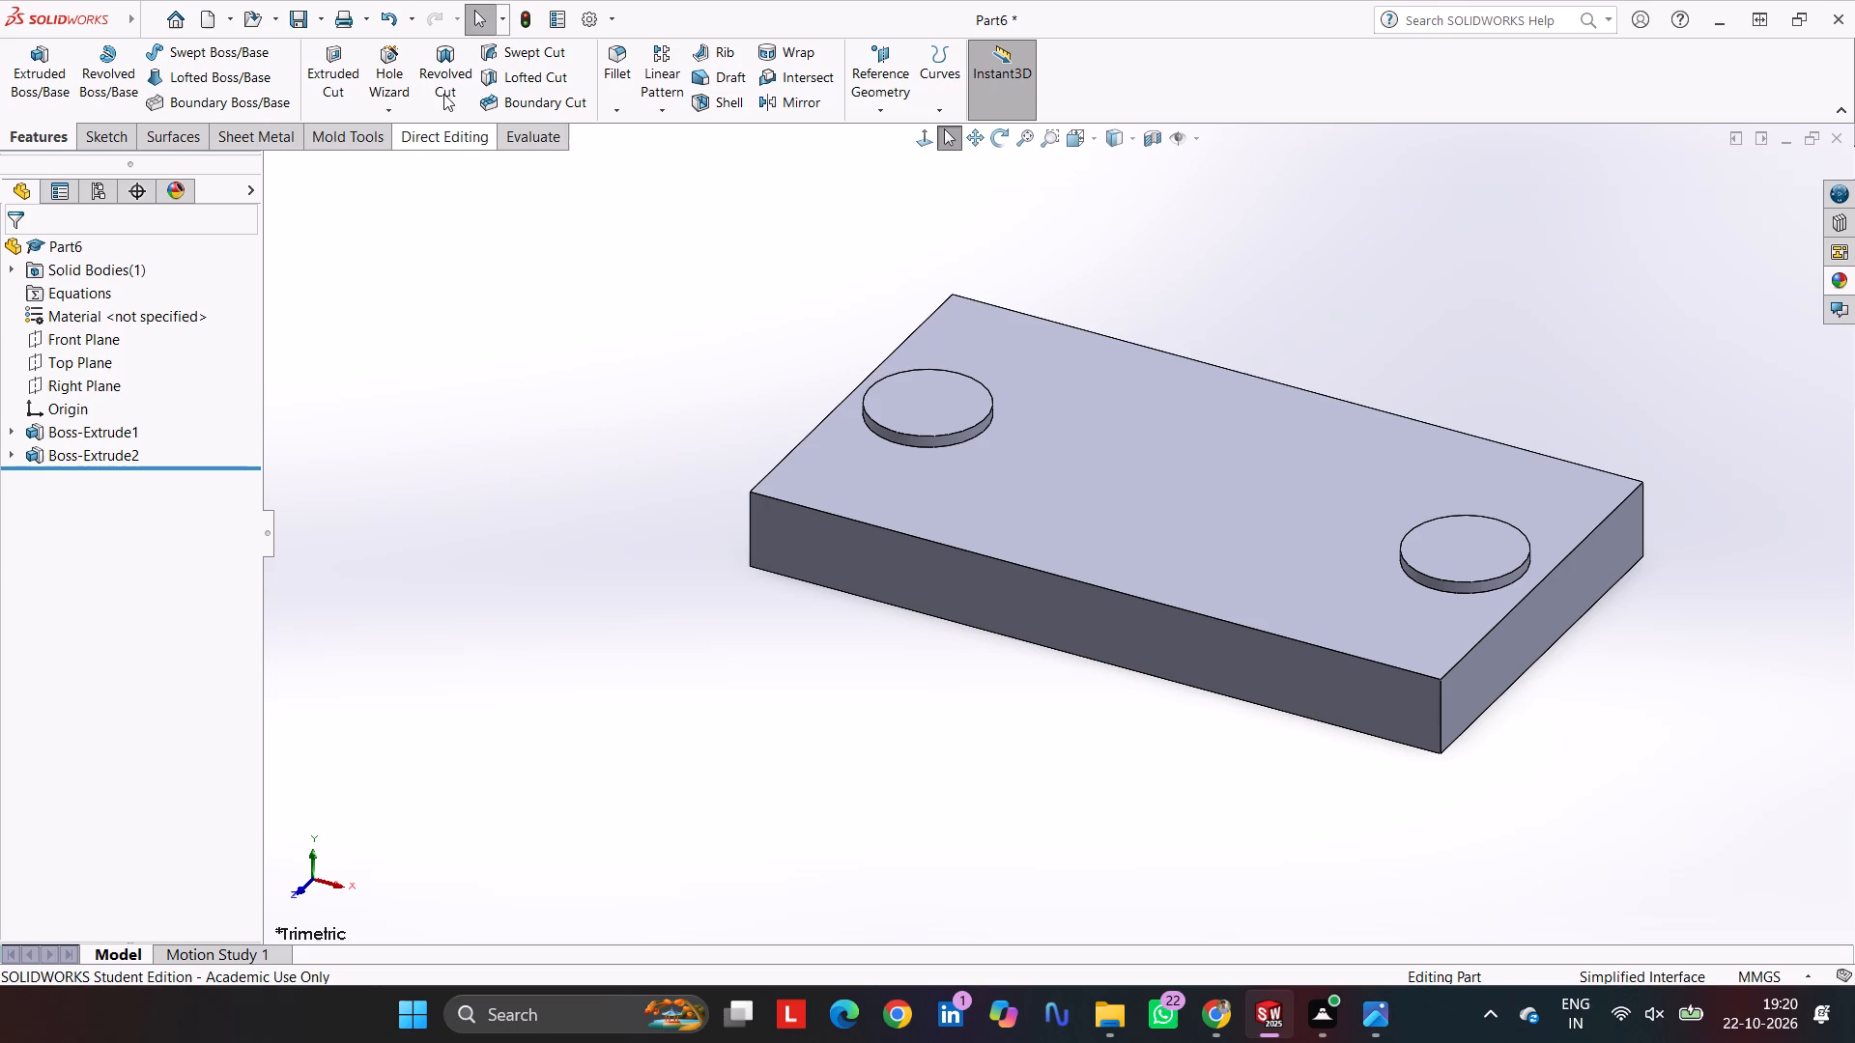
left_click(623, 69)
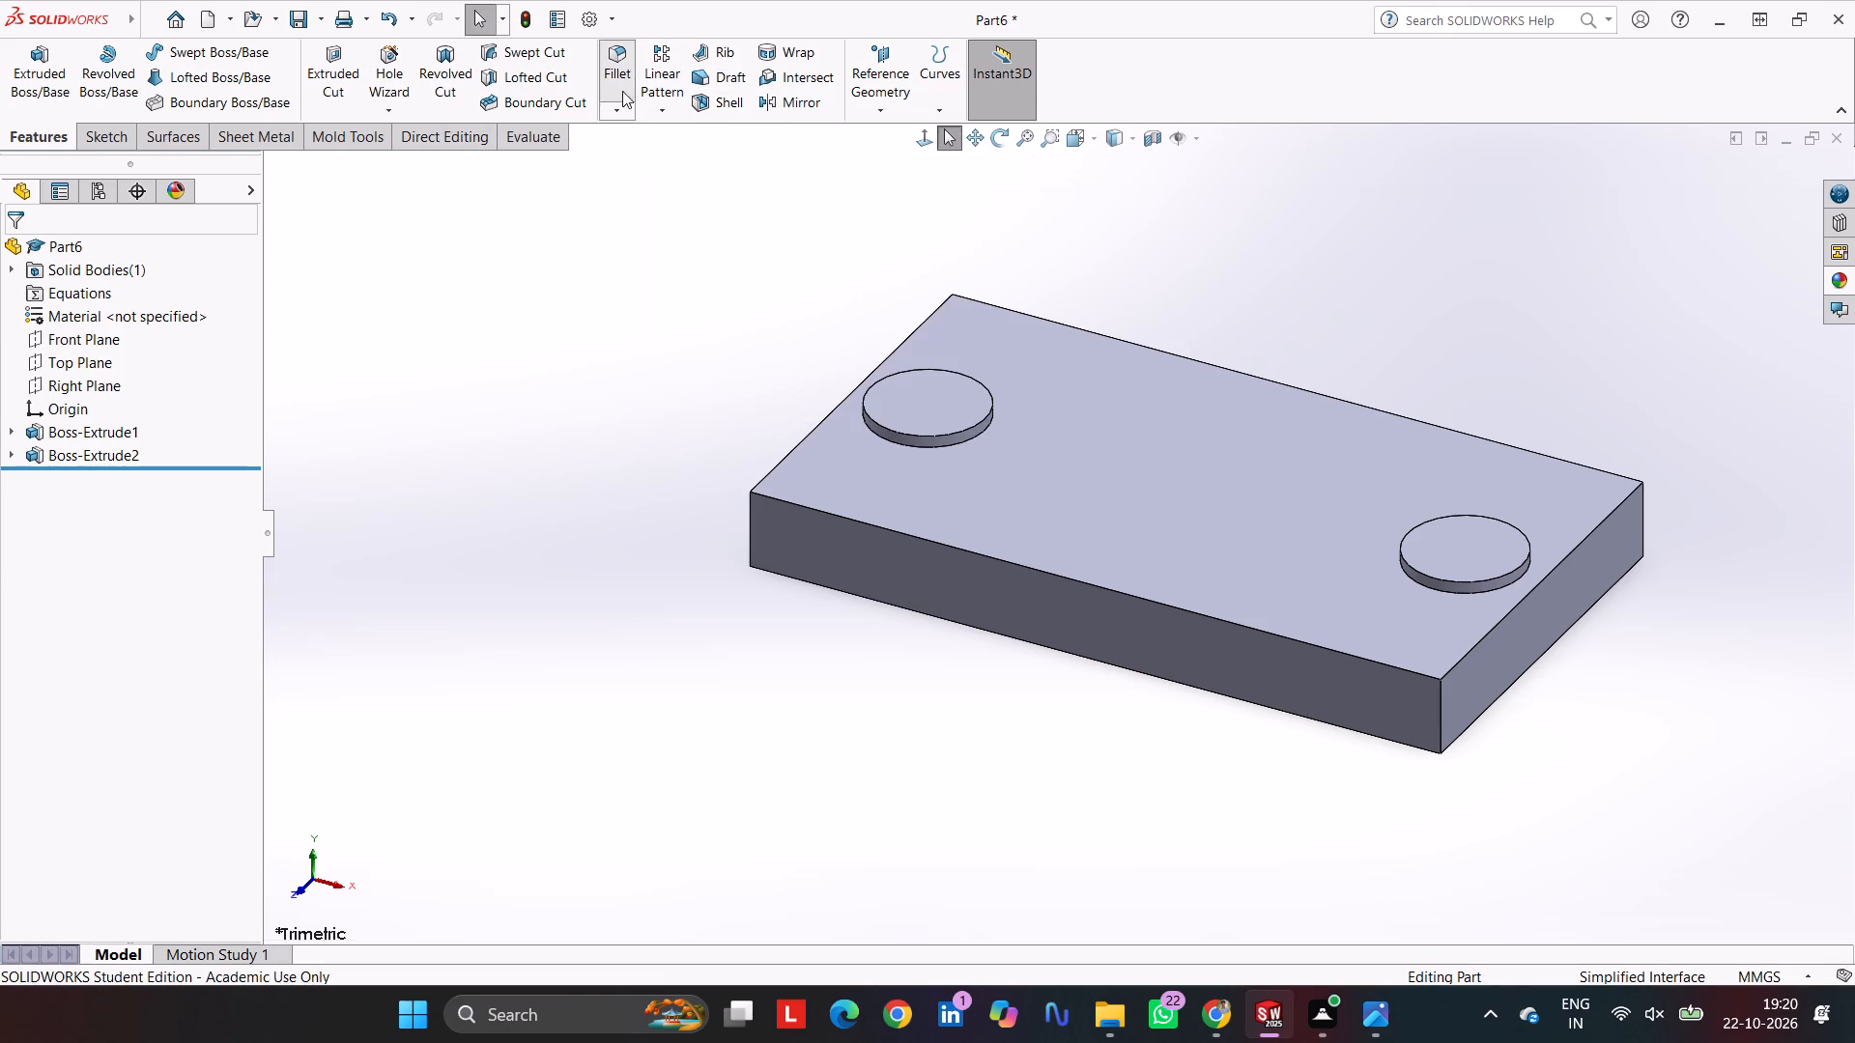
left_click(749, 534)
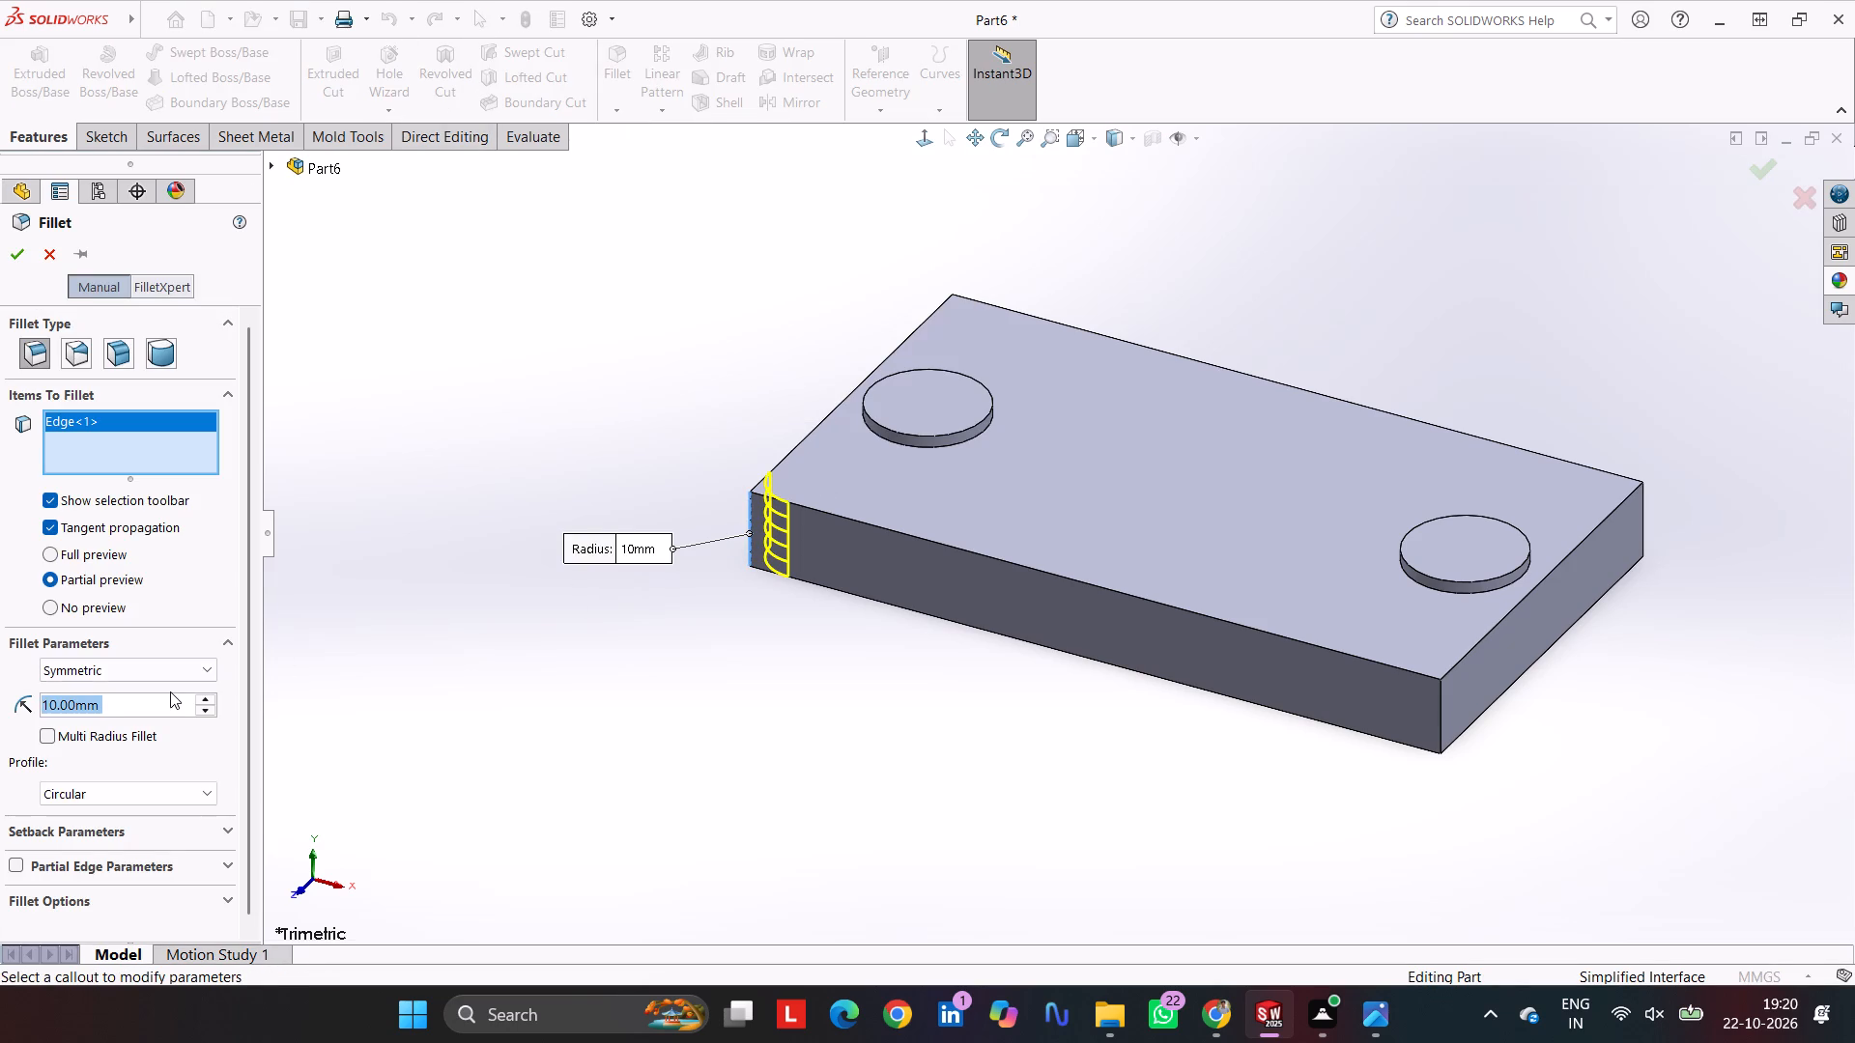
key("4")
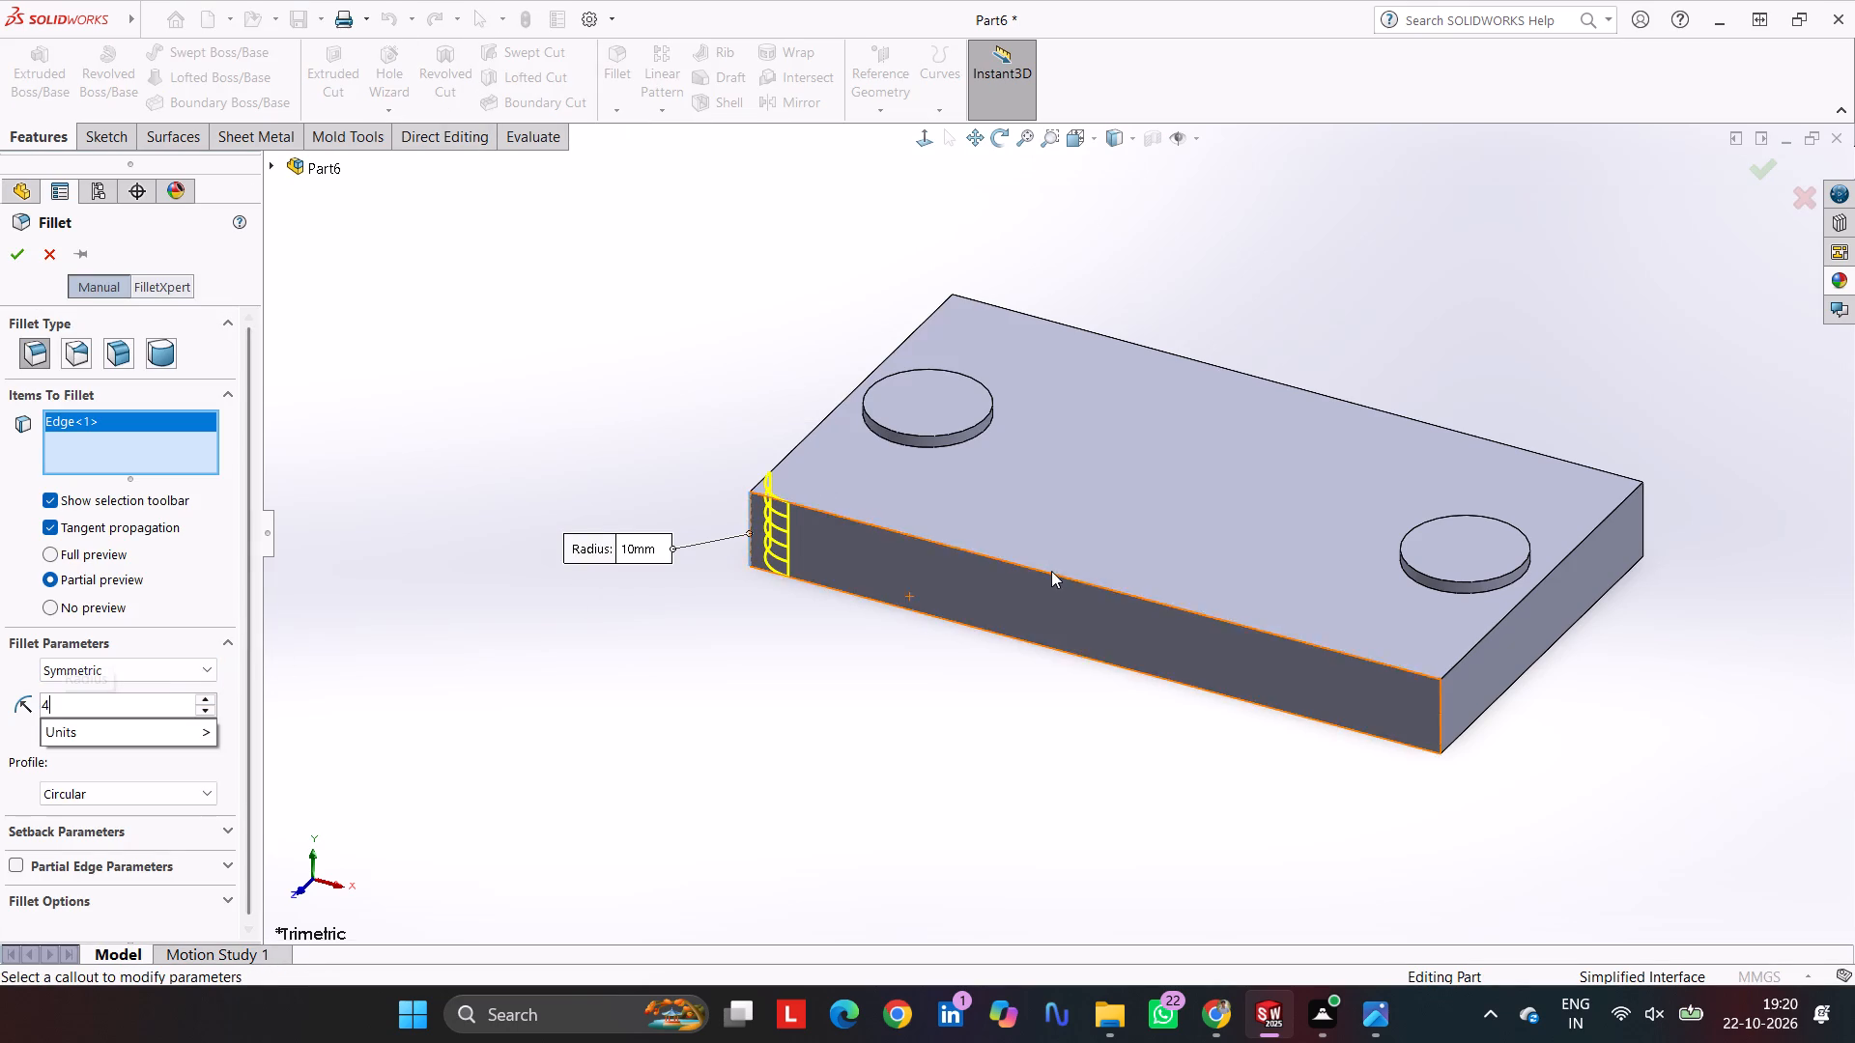
left_click(1441, 712)
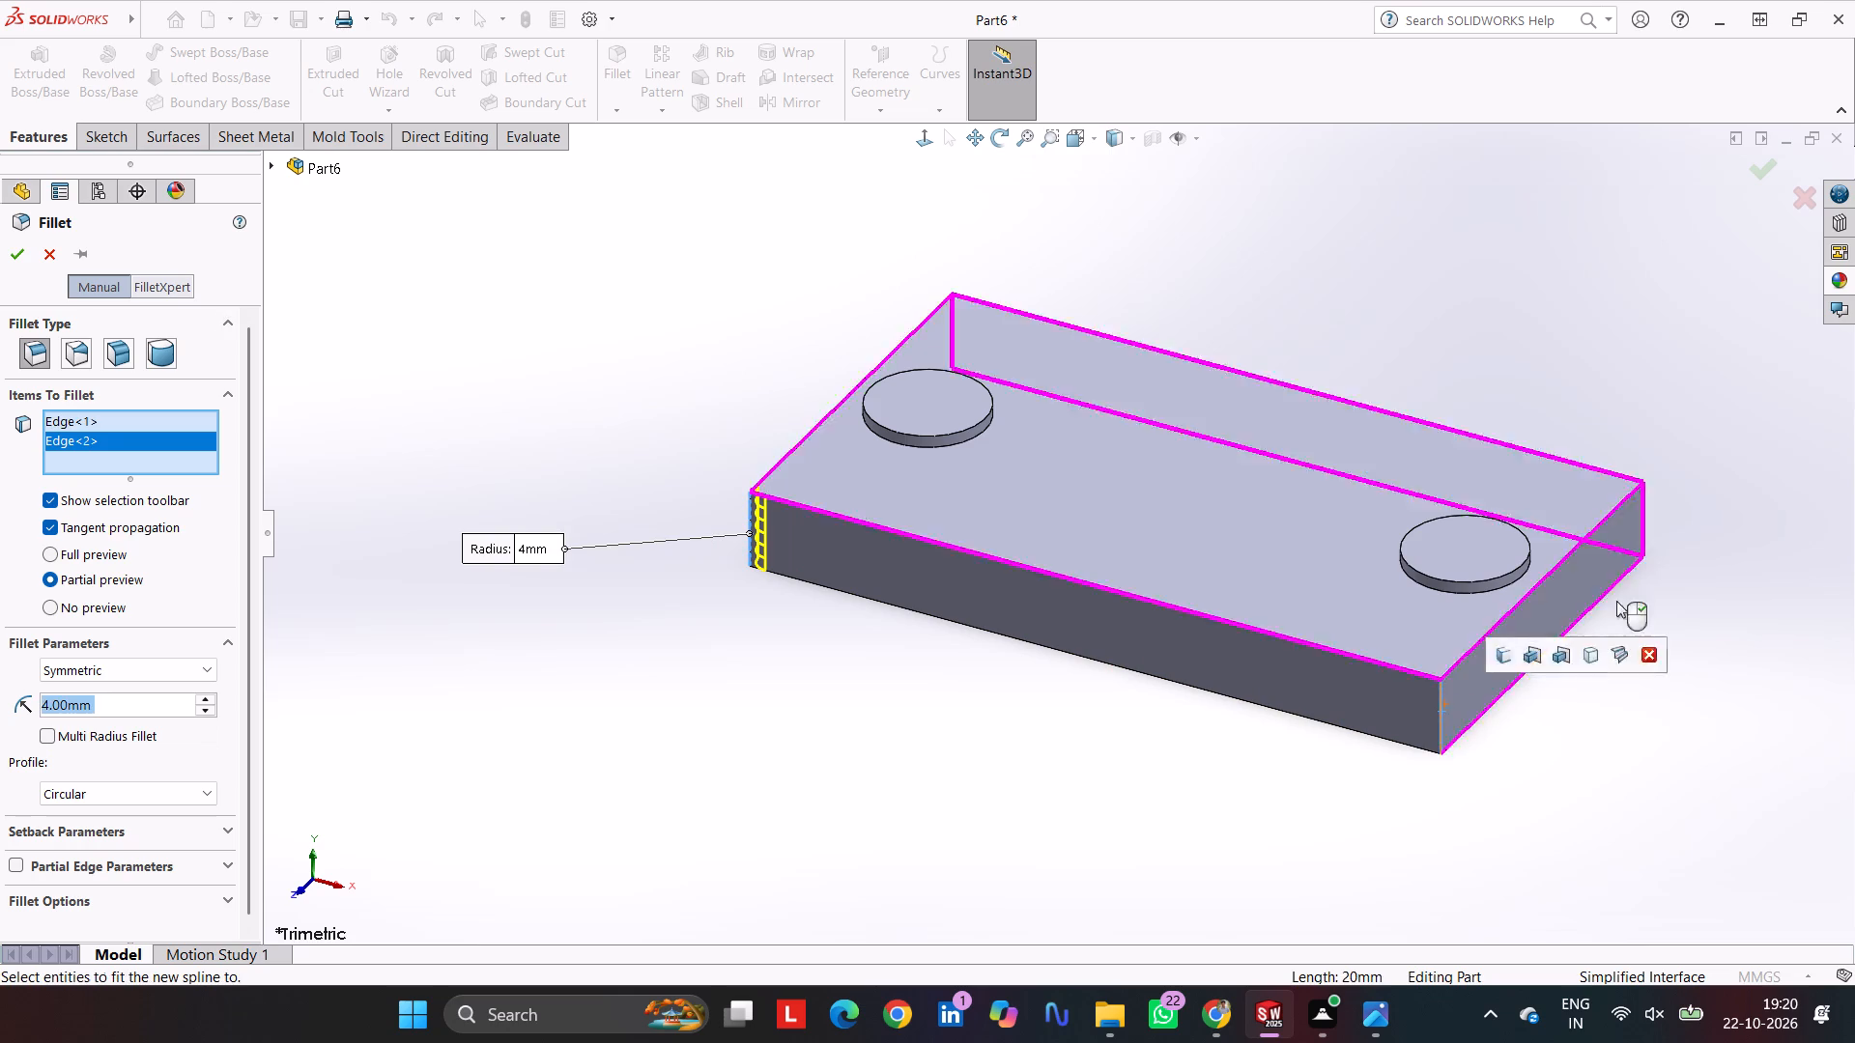
middle_click_drag(1786, 452, 1604, 612)
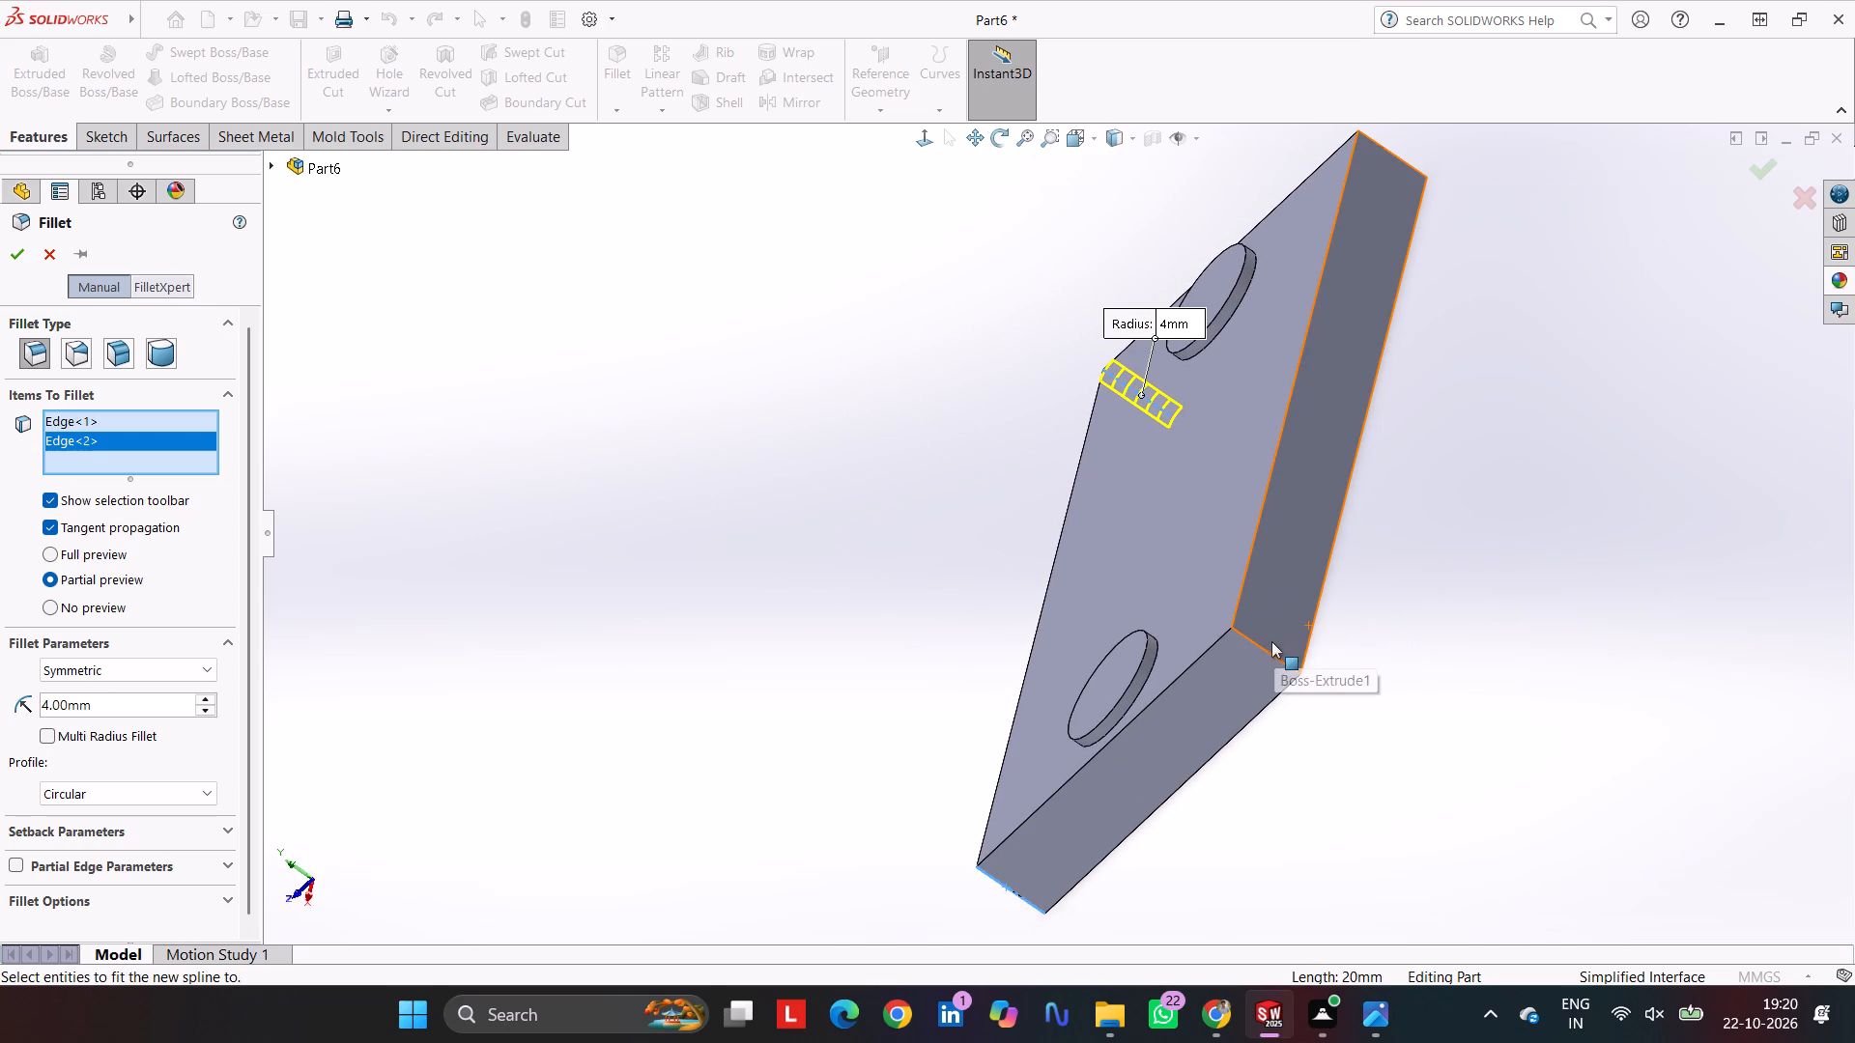
left_click(1265, 650)
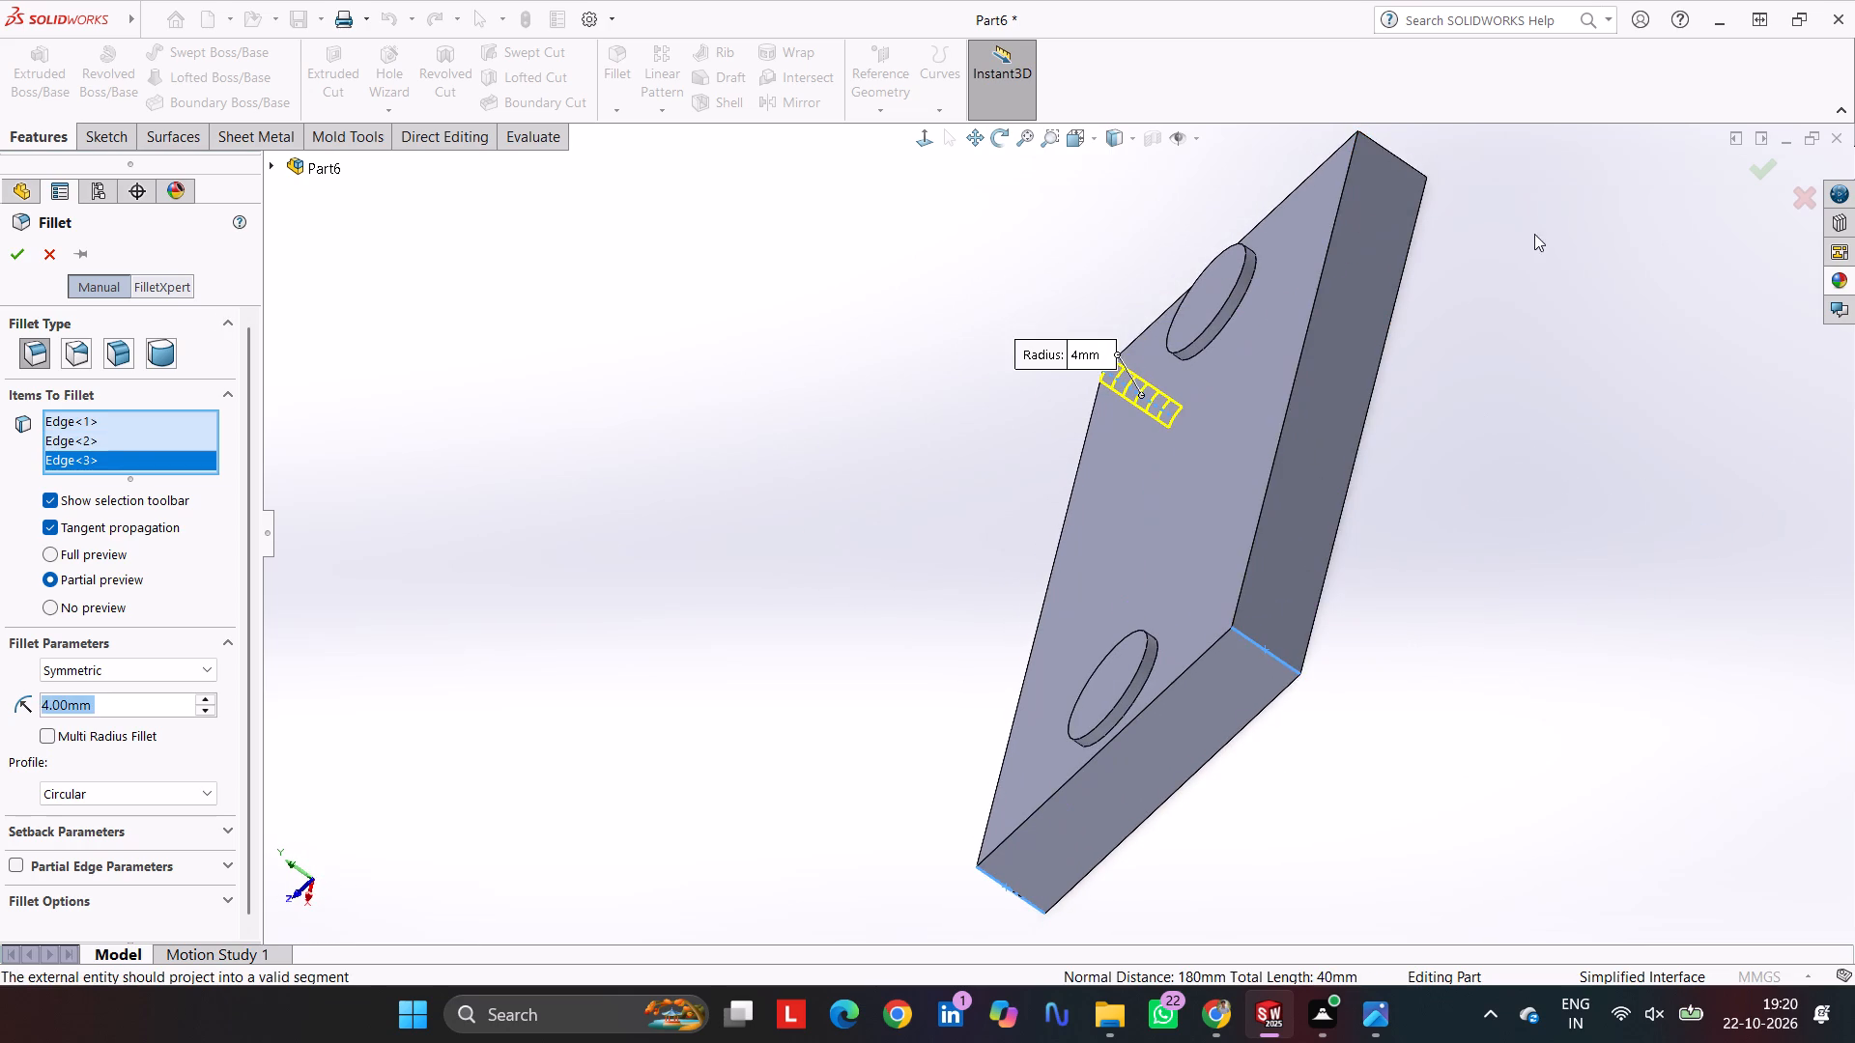
middle_click_drag(1534, 234, 1480, 661)
left_click(1324, 372)
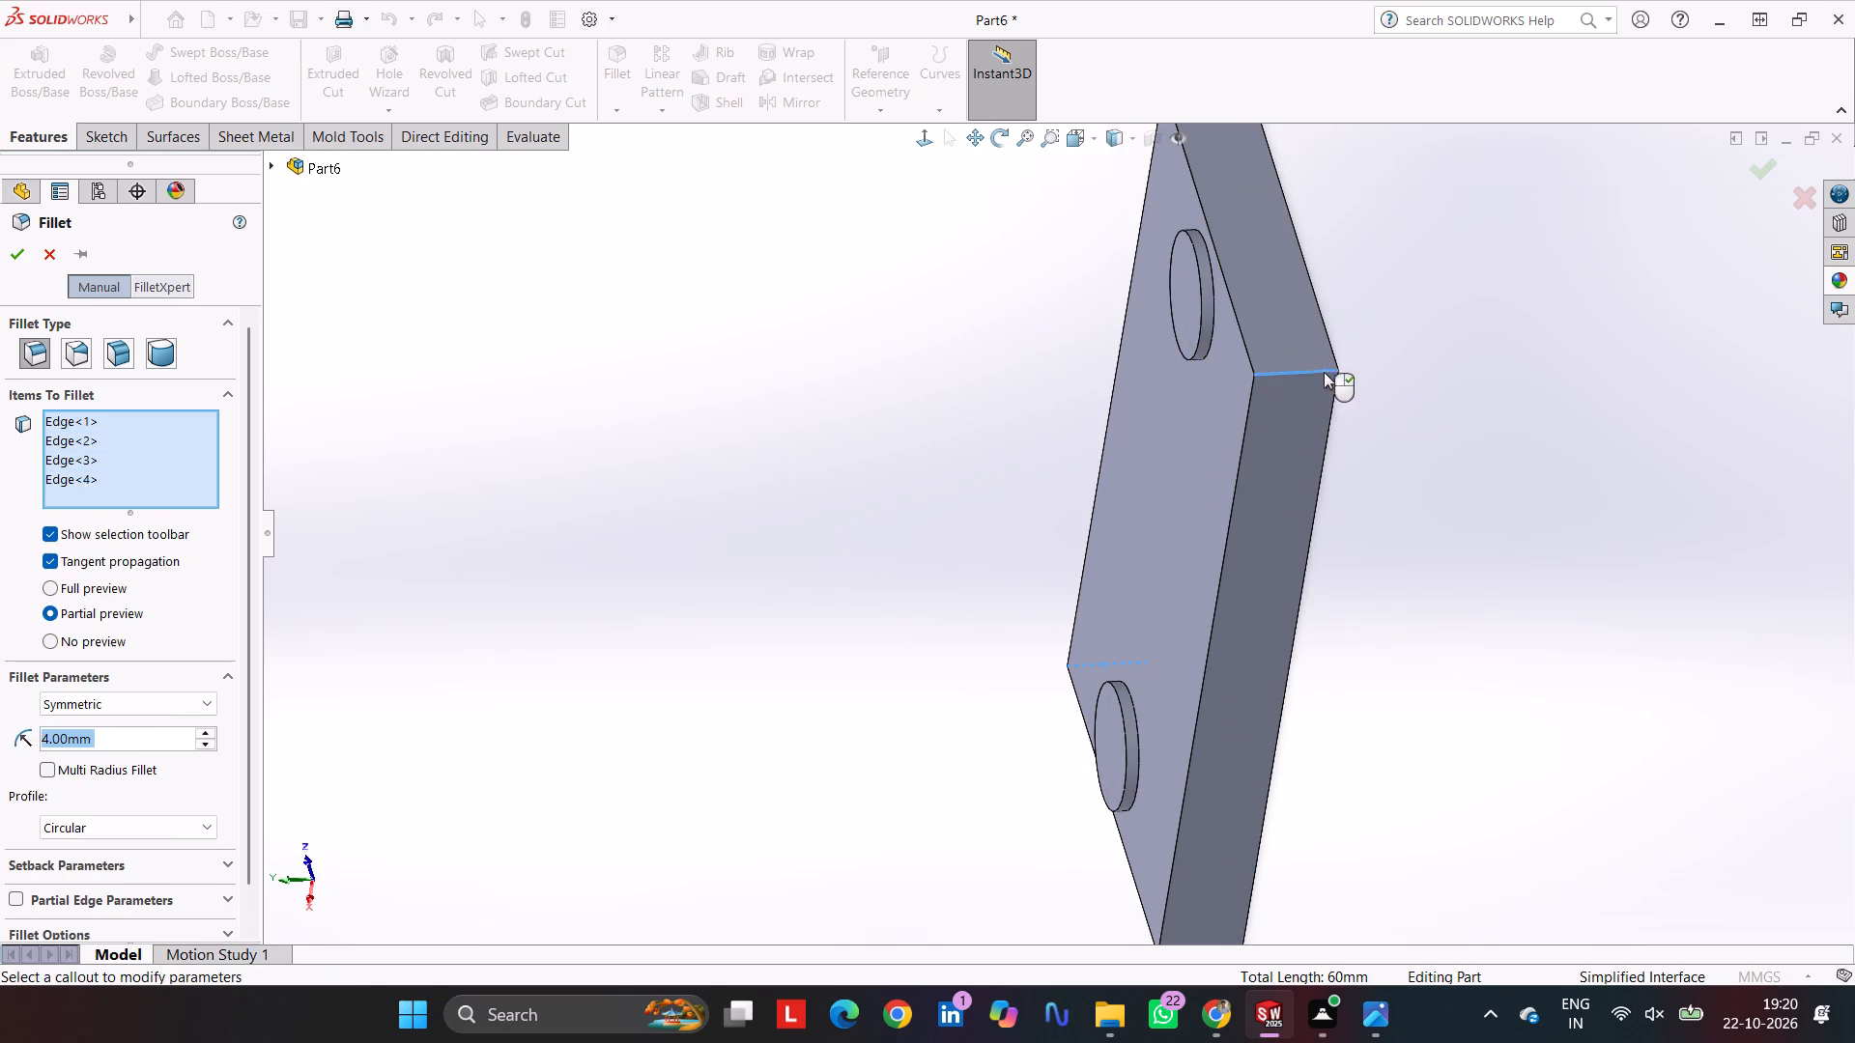
key("Return")
key("Return")
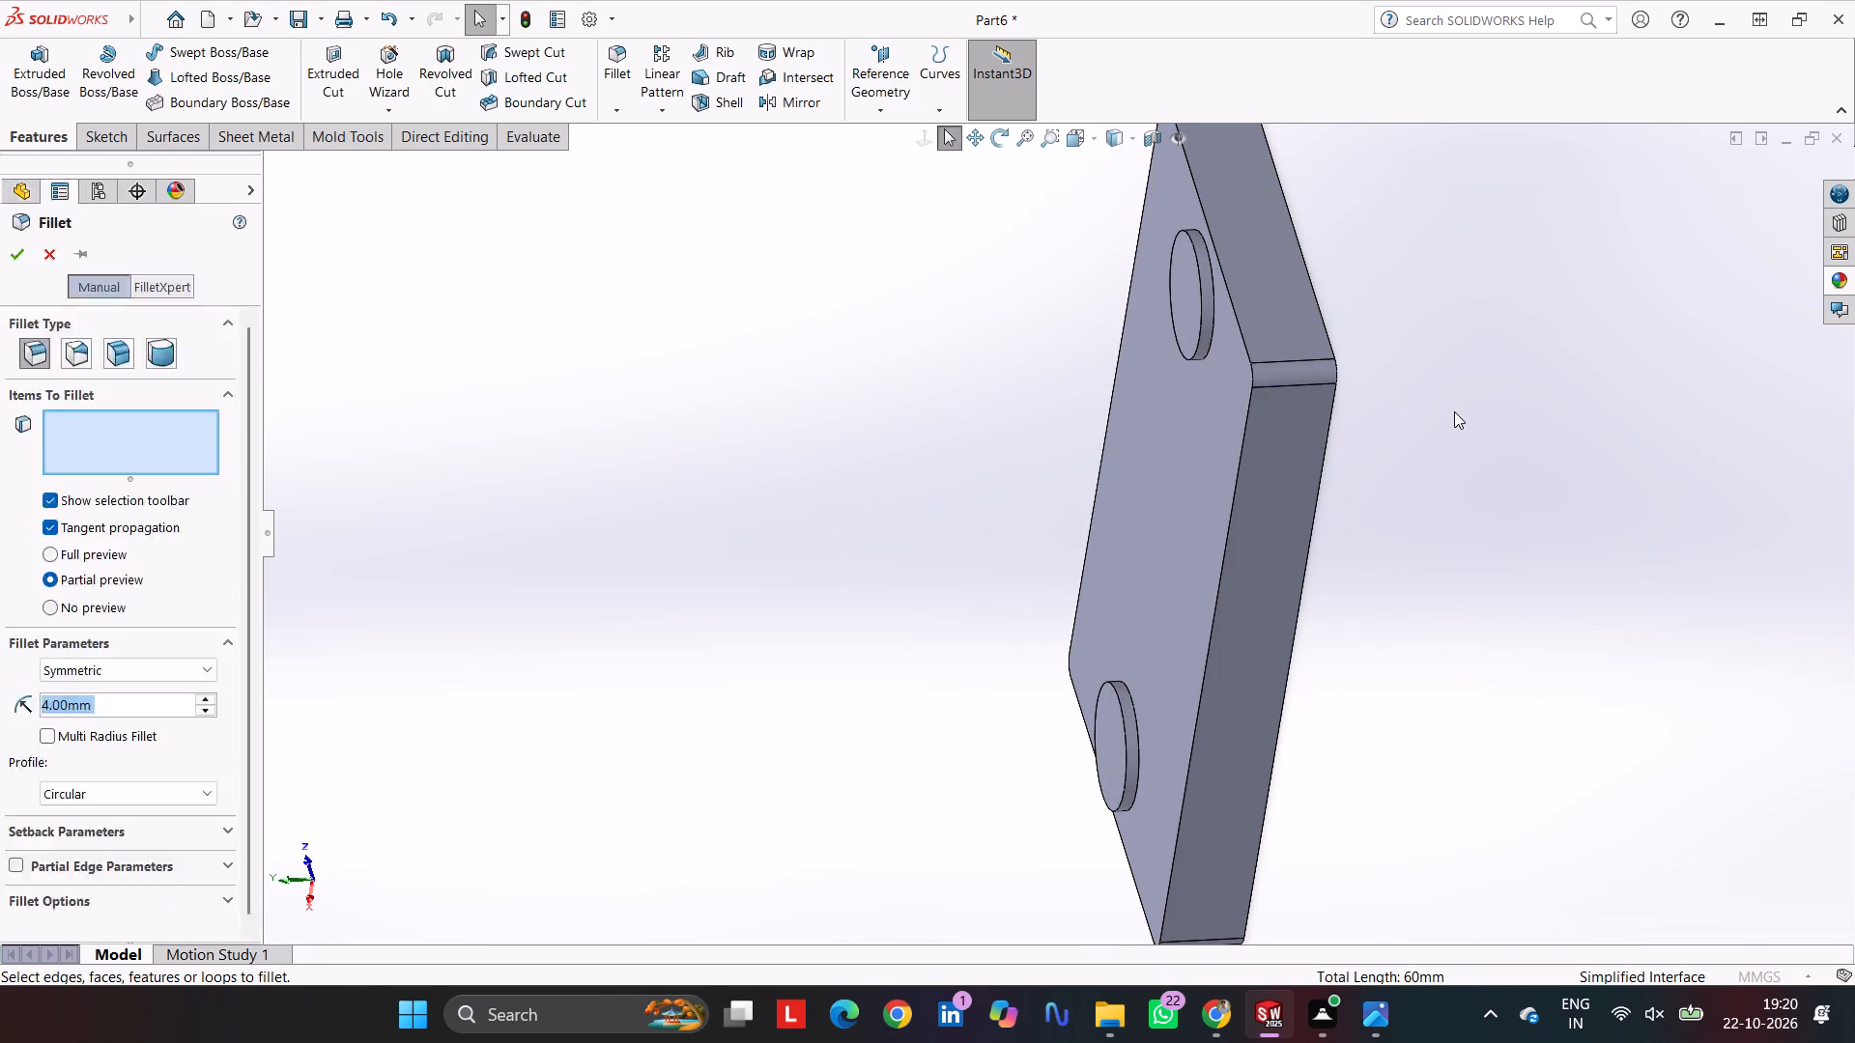
middle_click_drag(1461, 413, 1752, 626)
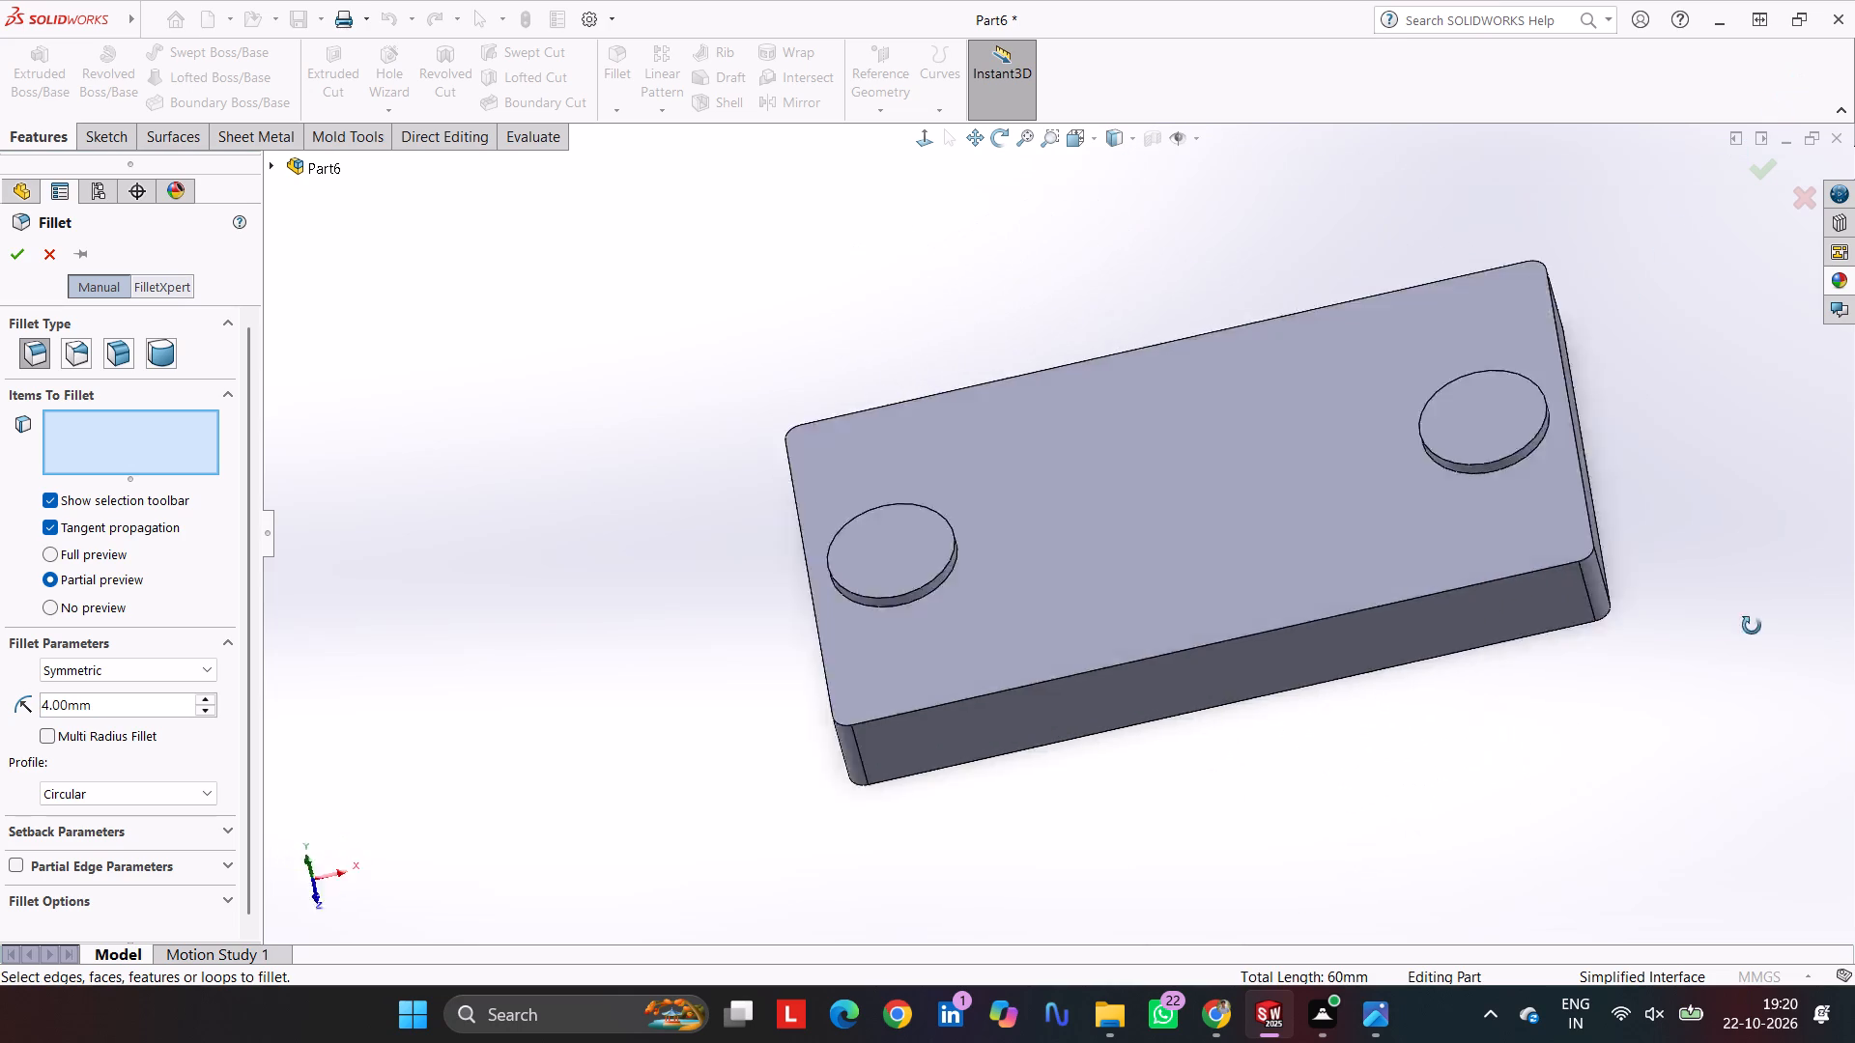
middle_click_drag(1752, 626, 1761, 688)
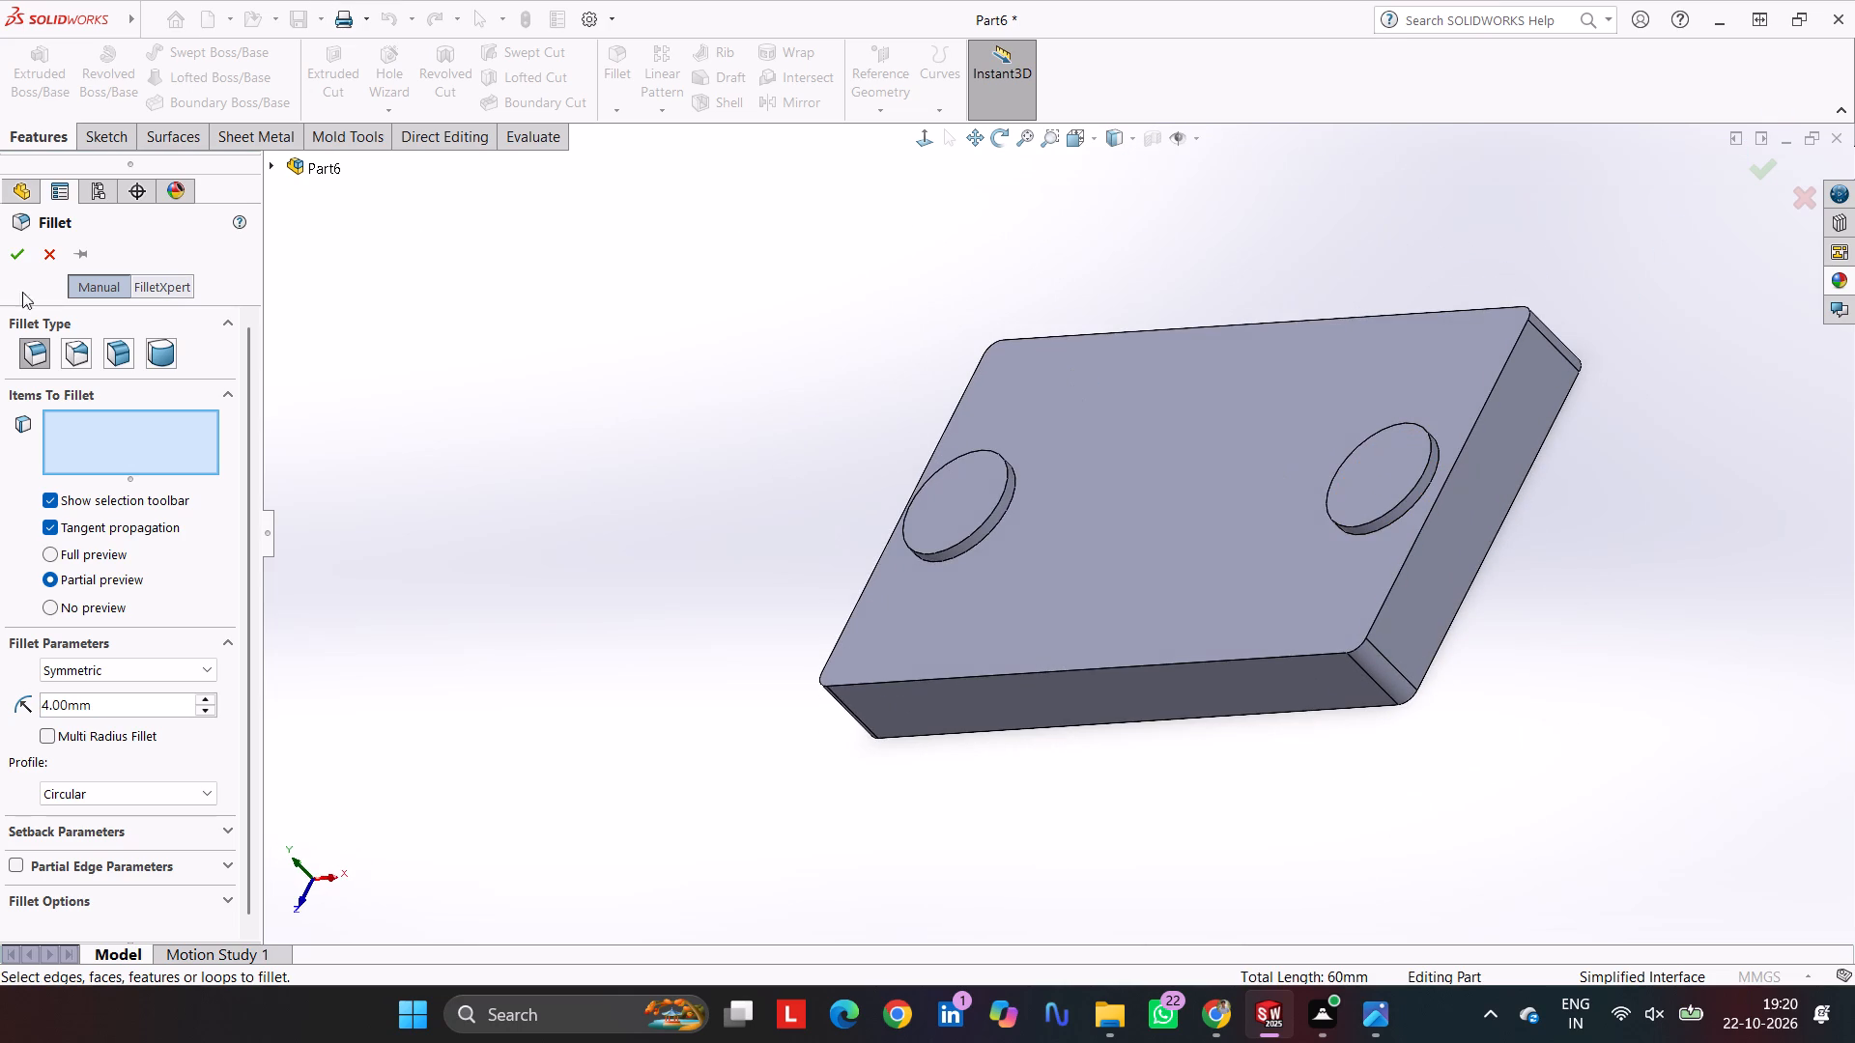
left_click(18, 252)
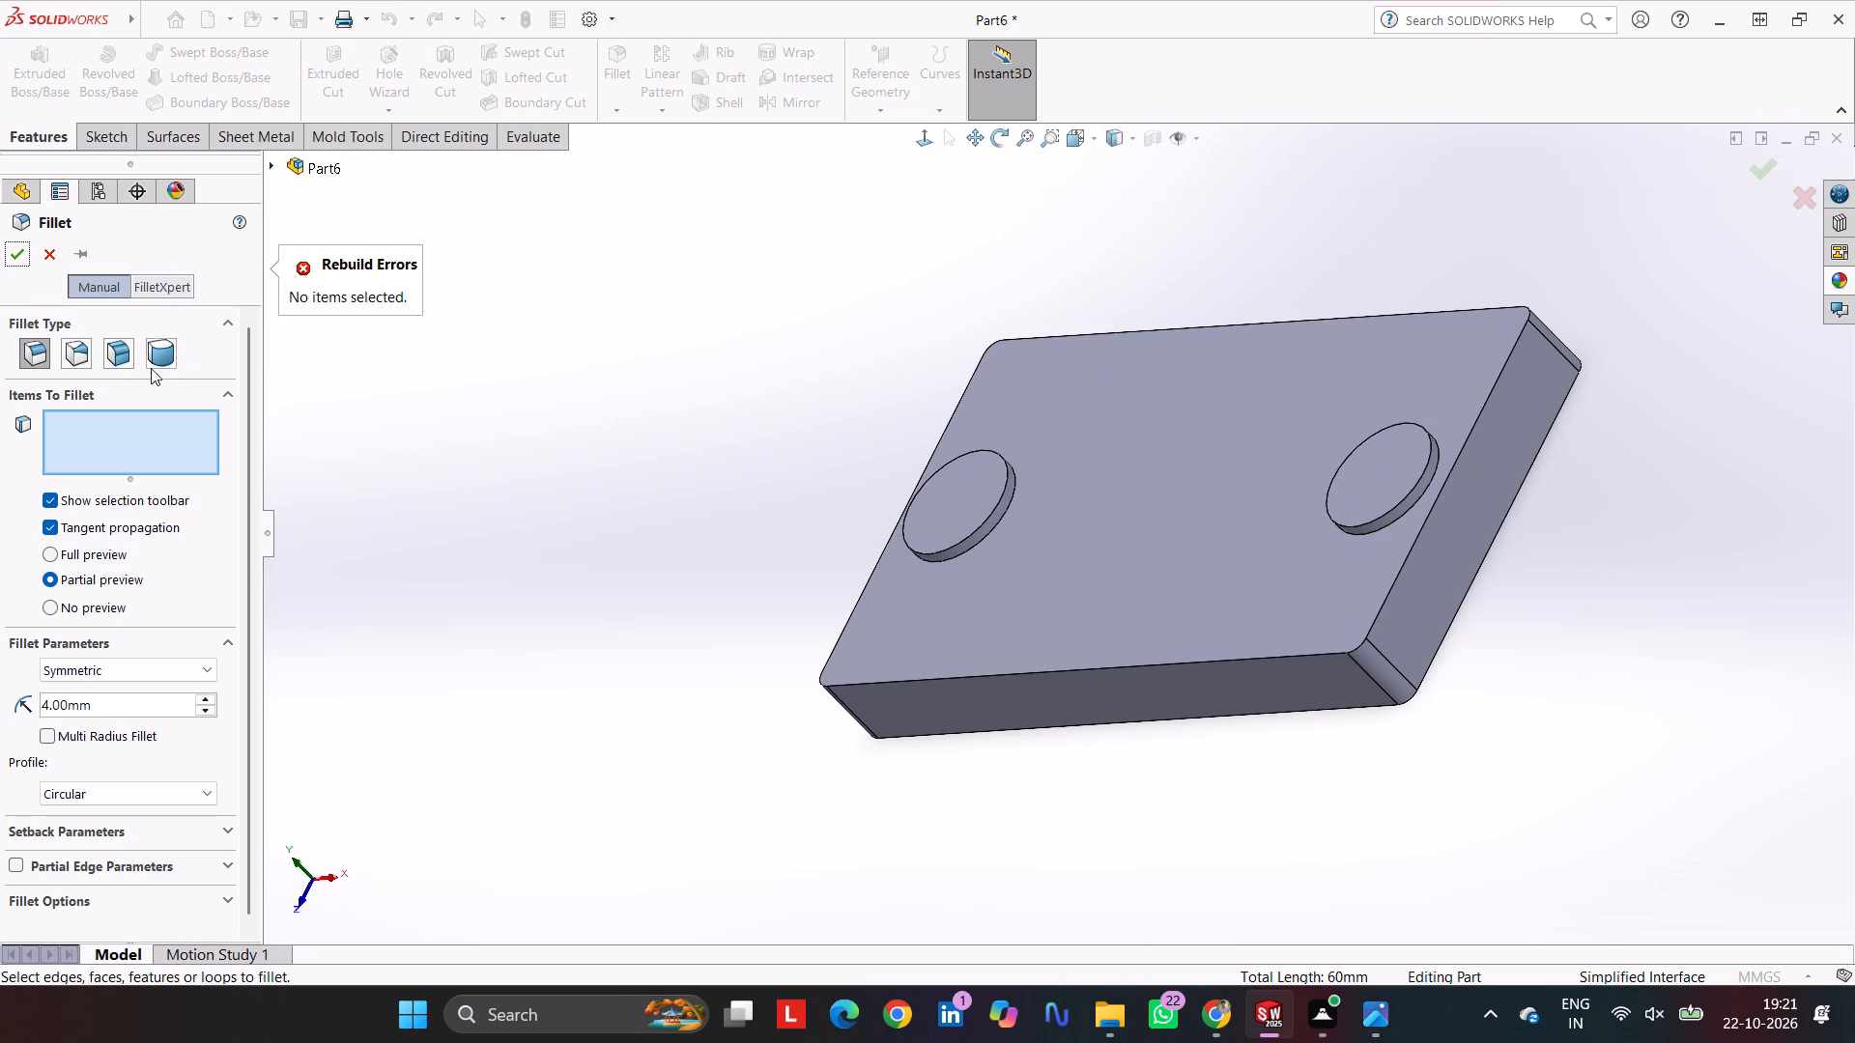
Fillet the base edges of both round bosses, where they meet the plate, with a 3 mm radius.
left_click(17, 256)
left_click(40, 256)
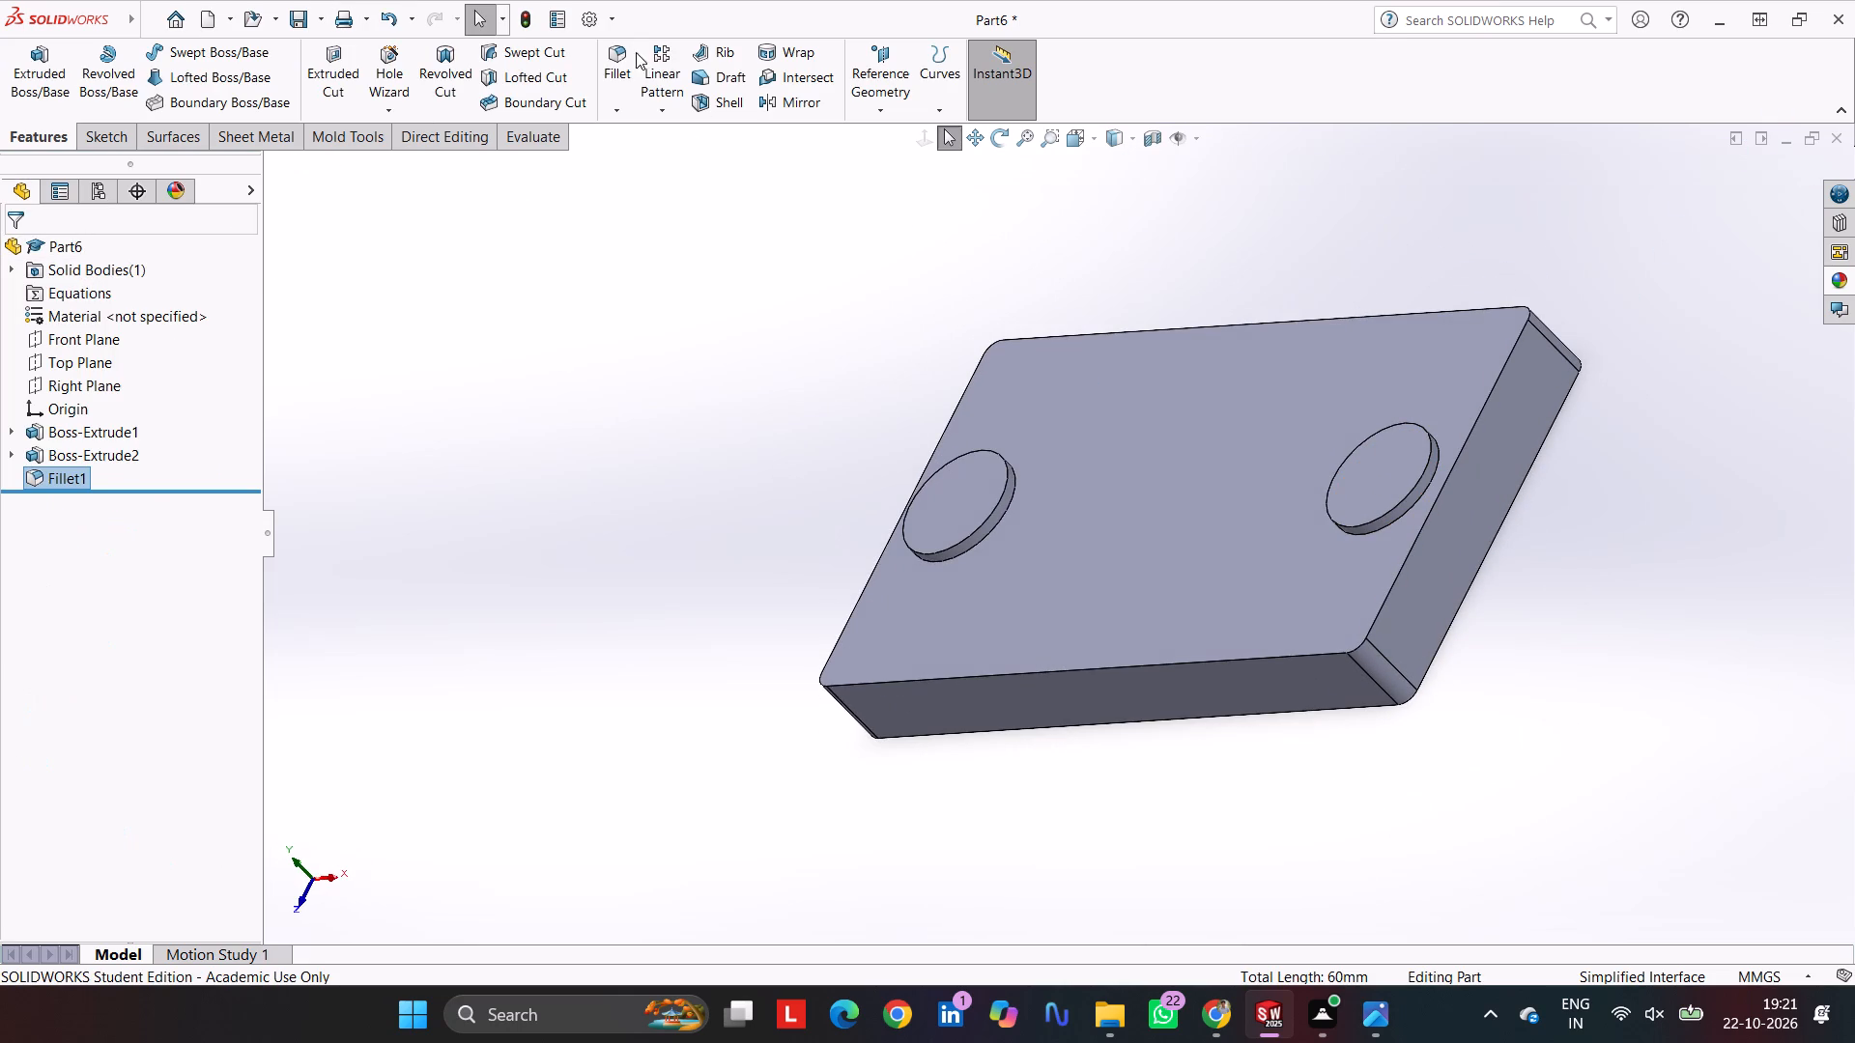
left_click(613, 48)
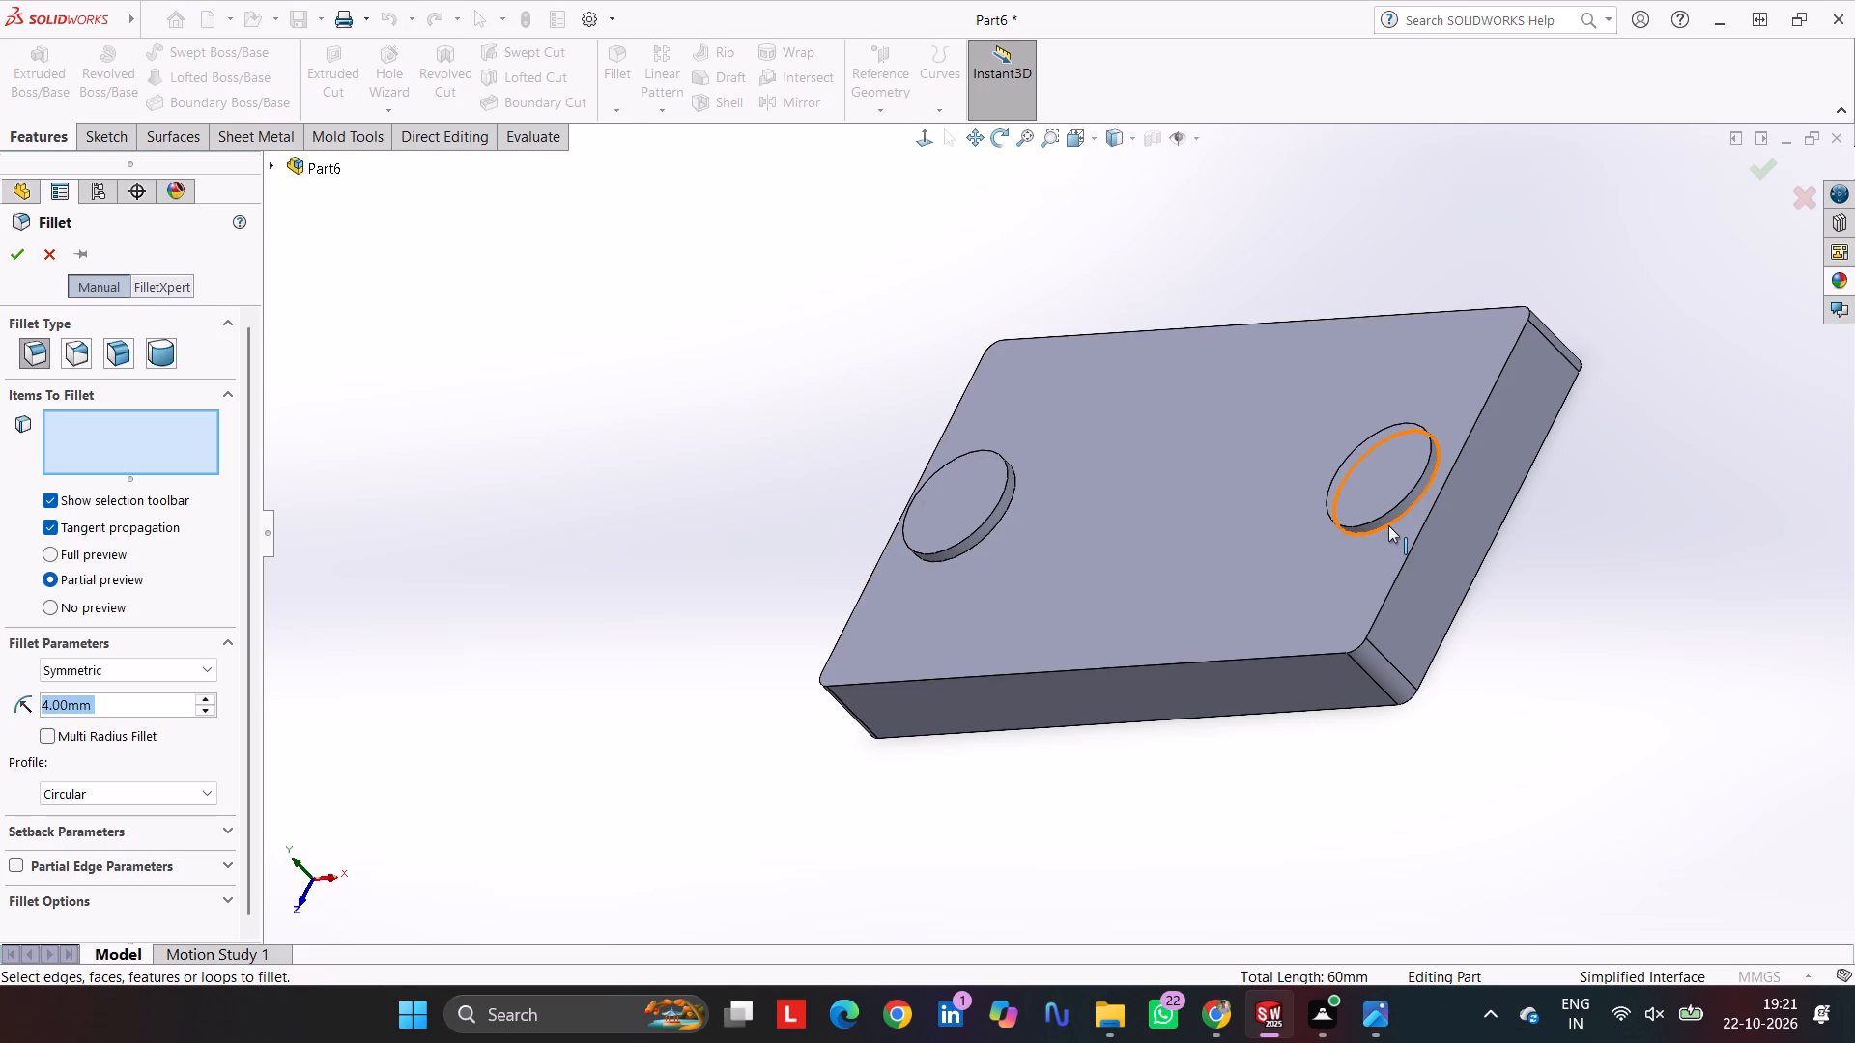
left_click(1388, 525)
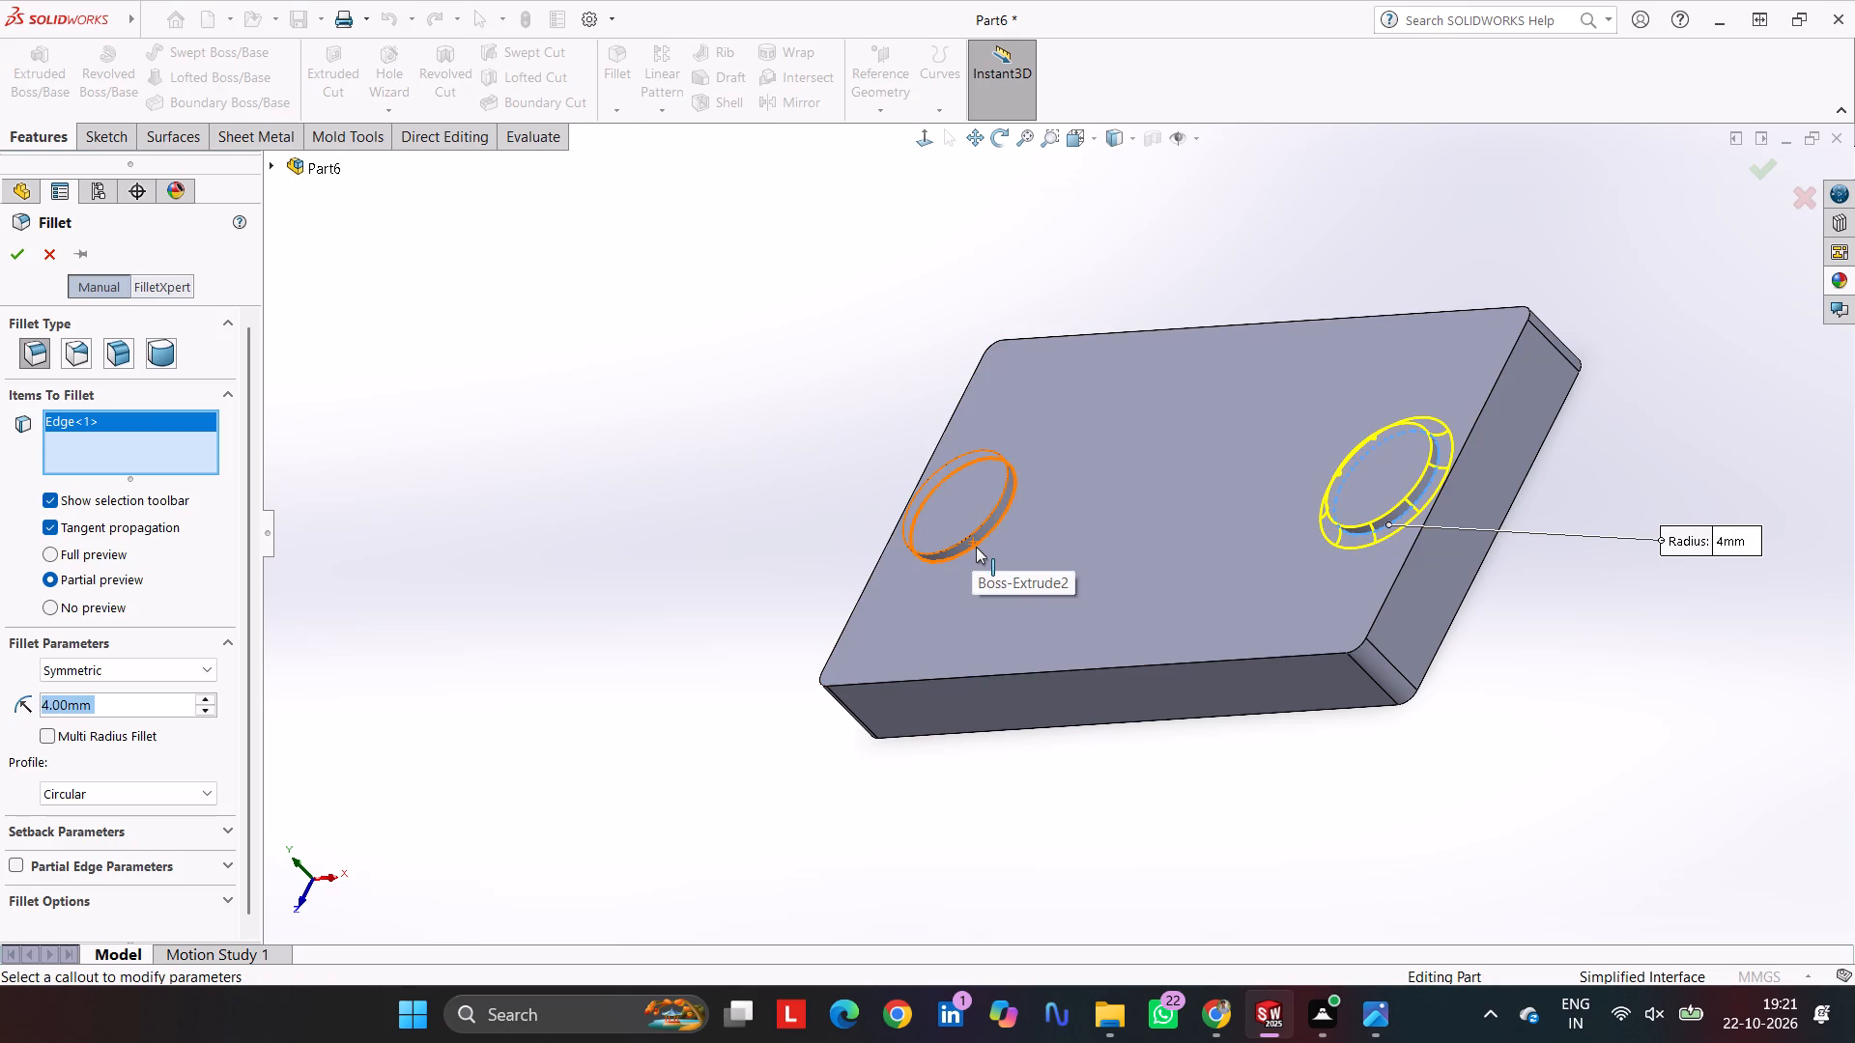
left_click(976, 547)
key("3")
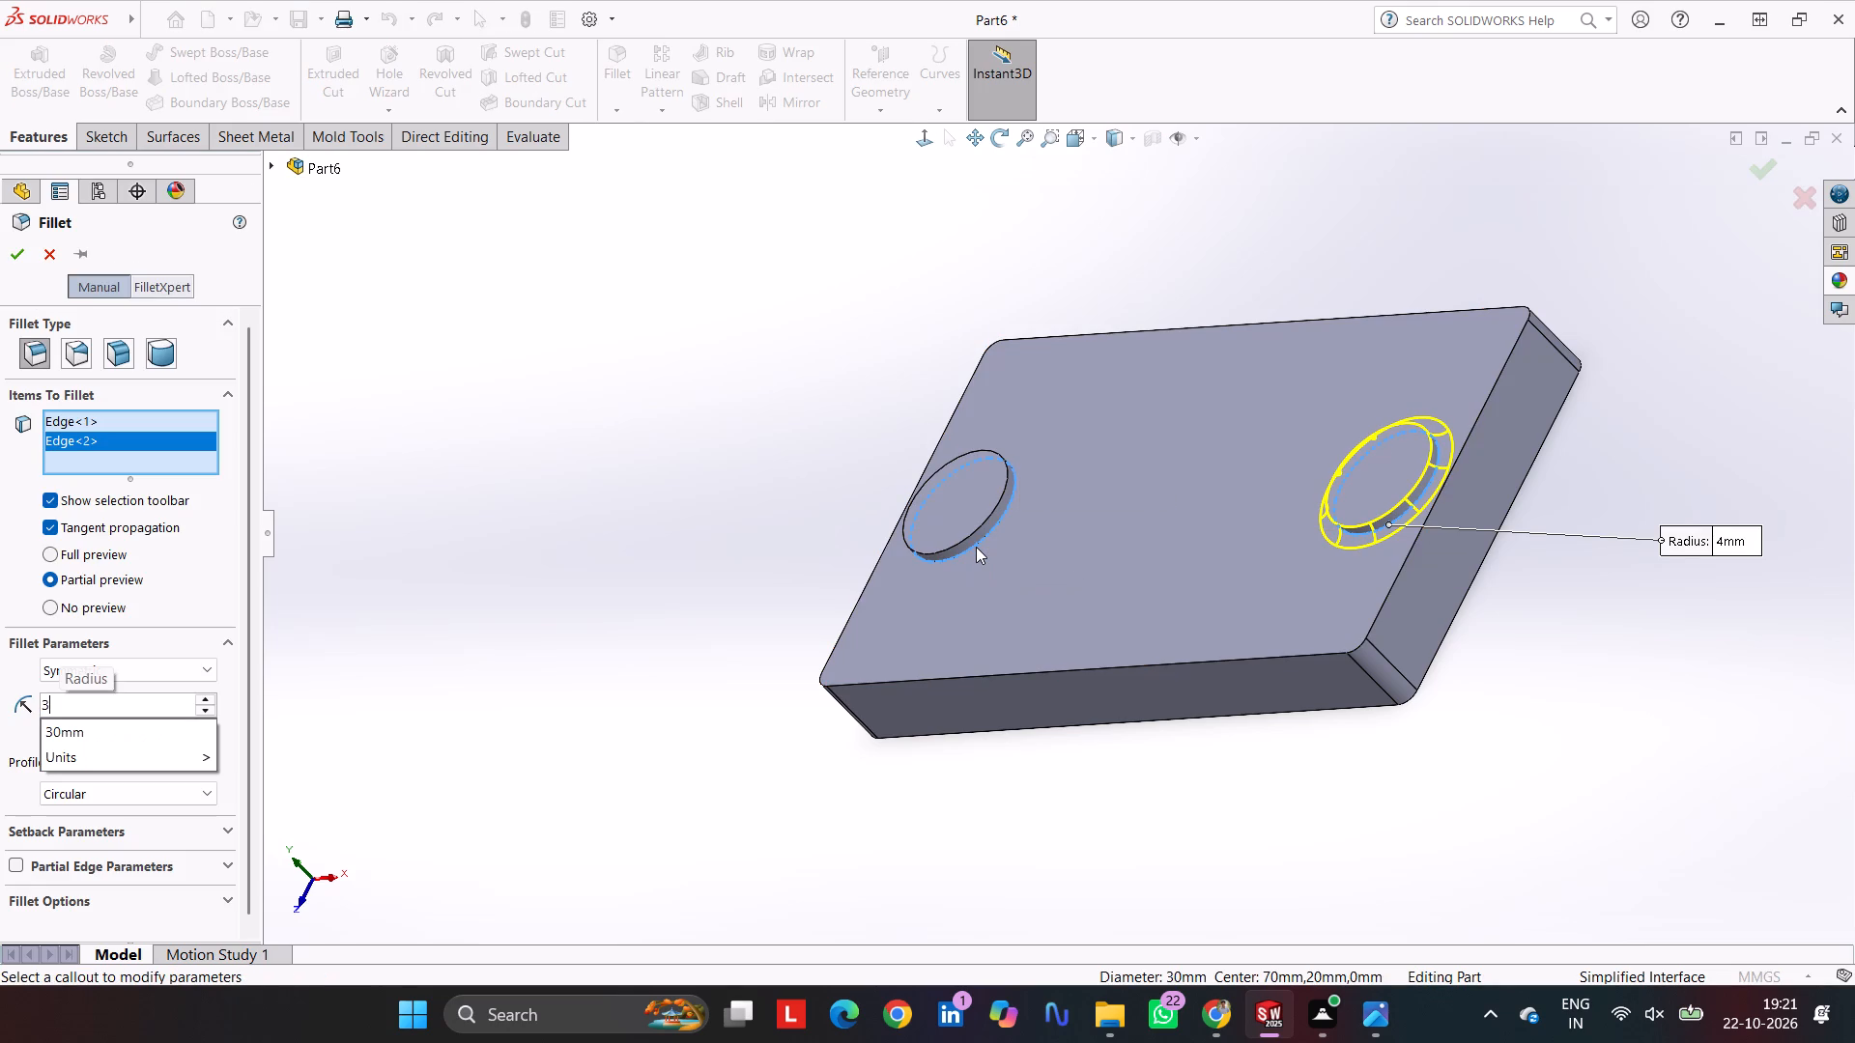
key("Return")
key("Return")
key("Return")
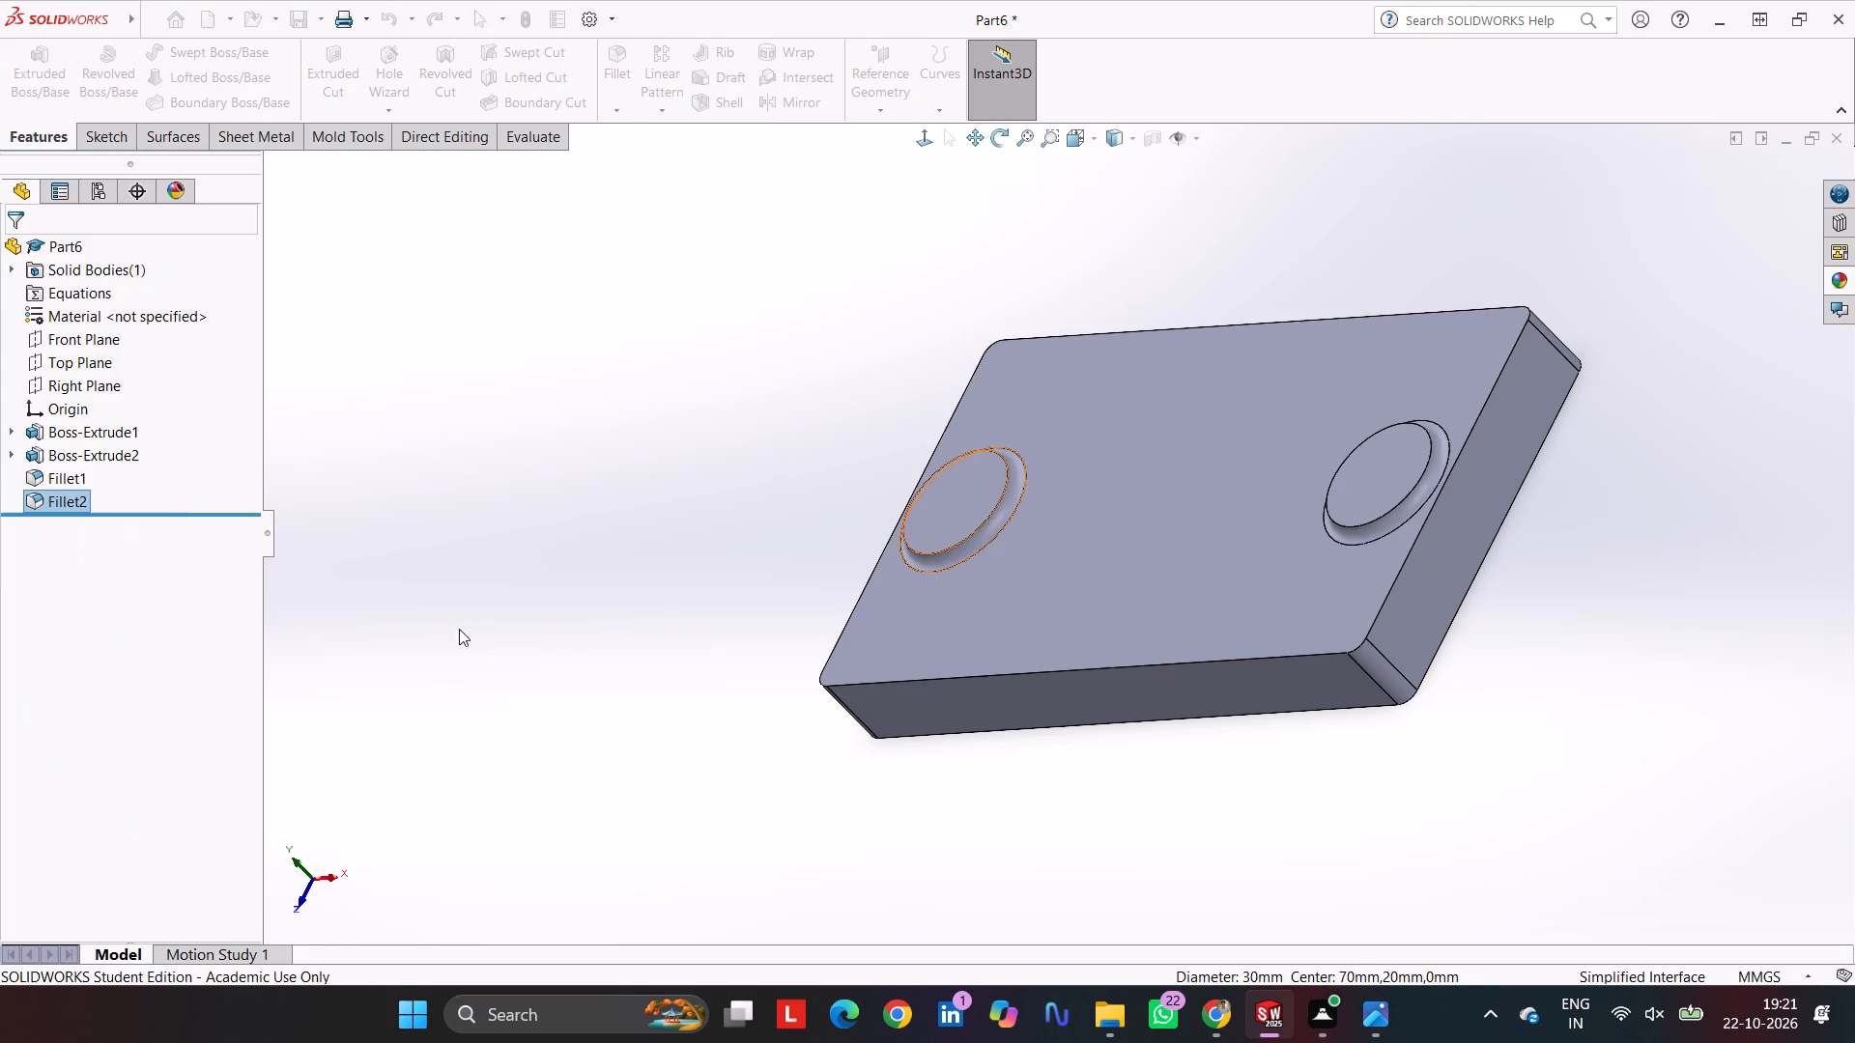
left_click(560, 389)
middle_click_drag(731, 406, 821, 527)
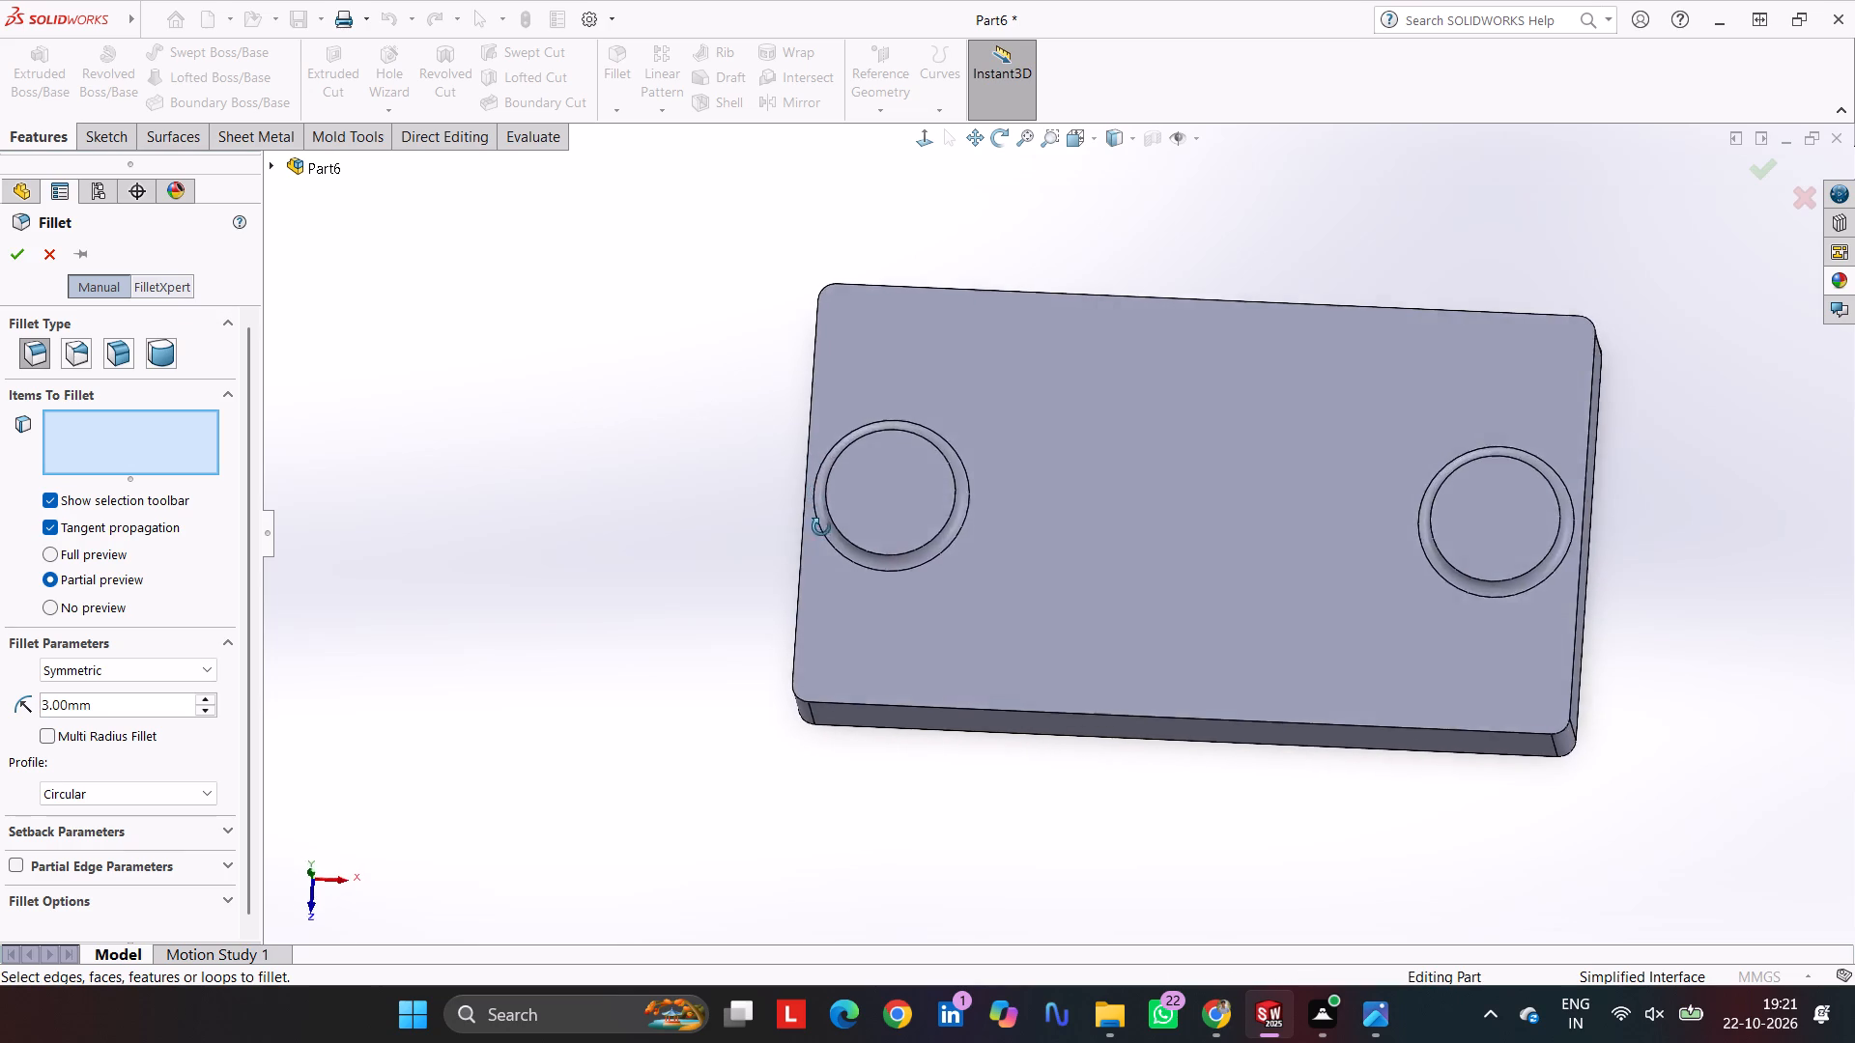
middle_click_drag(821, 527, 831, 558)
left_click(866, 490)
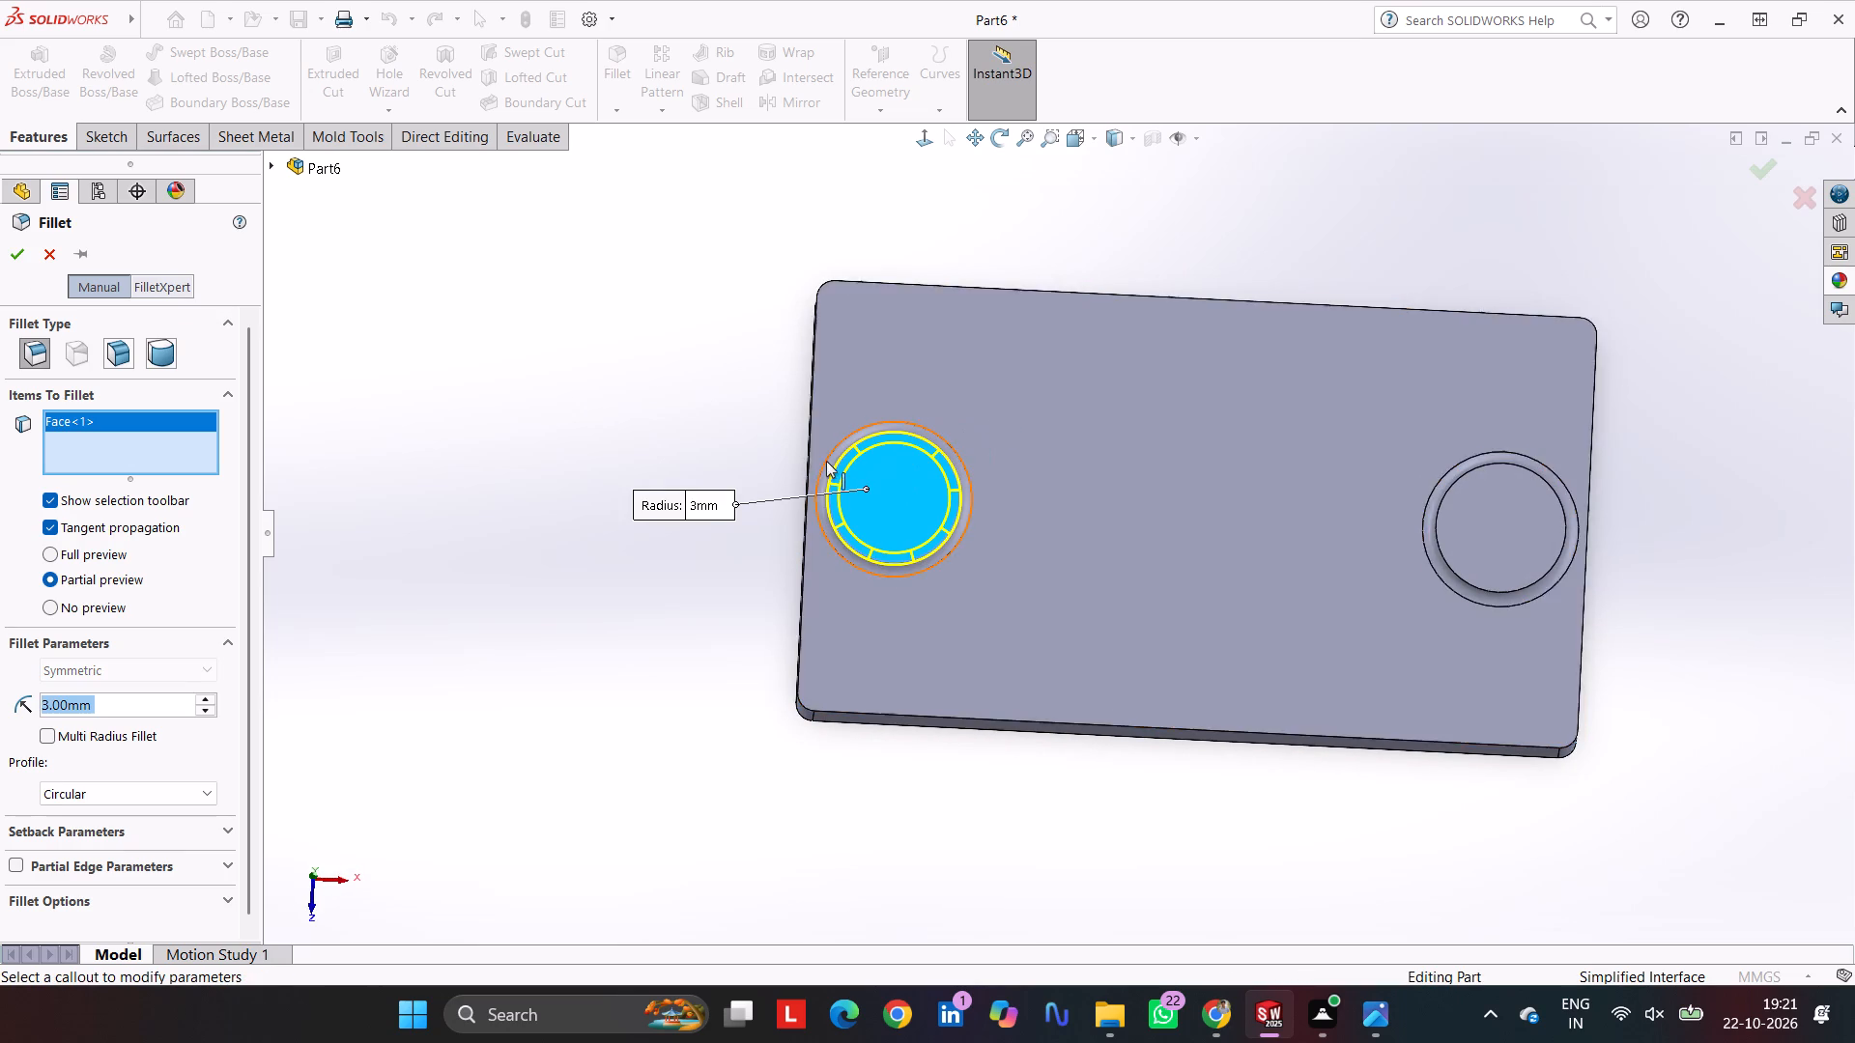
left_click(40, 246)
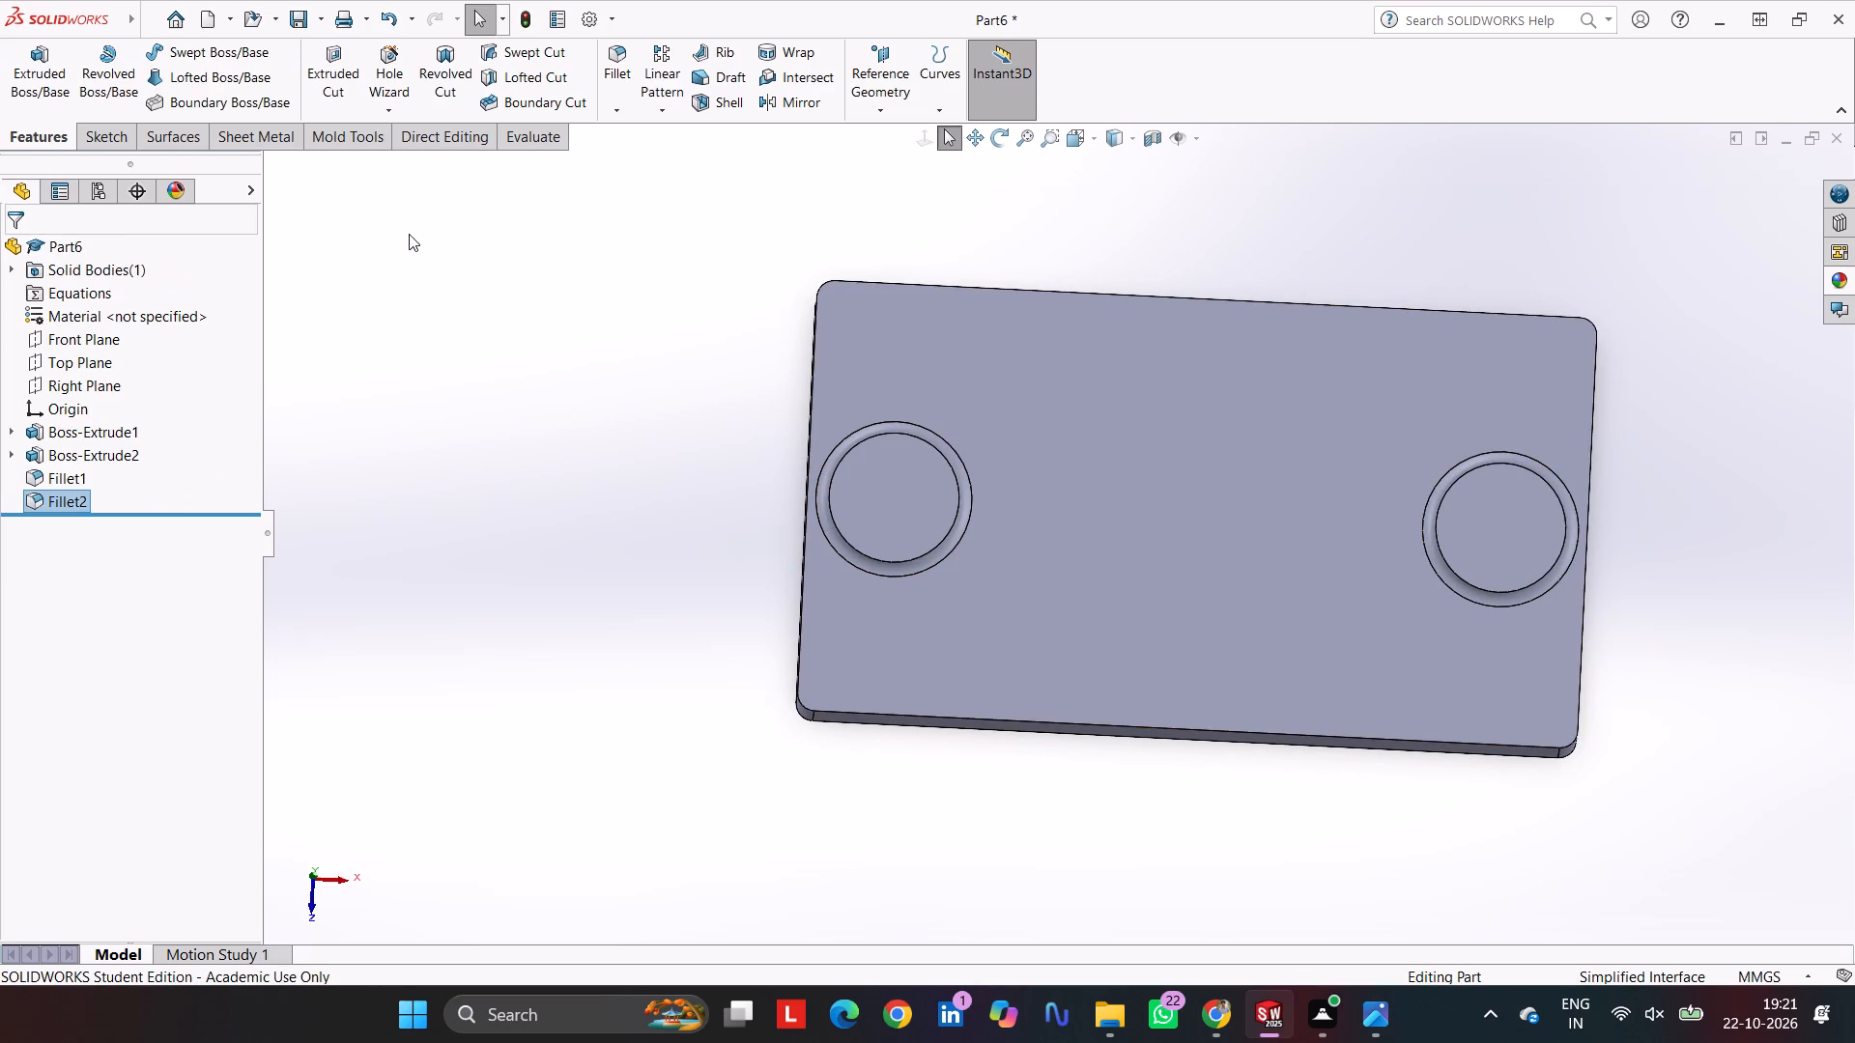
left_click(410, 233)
Sketch a circle concentric with each round boss on the boss top face, about 17 mm diameter at −X and 19 mm at +X.
left_click(914, 498)
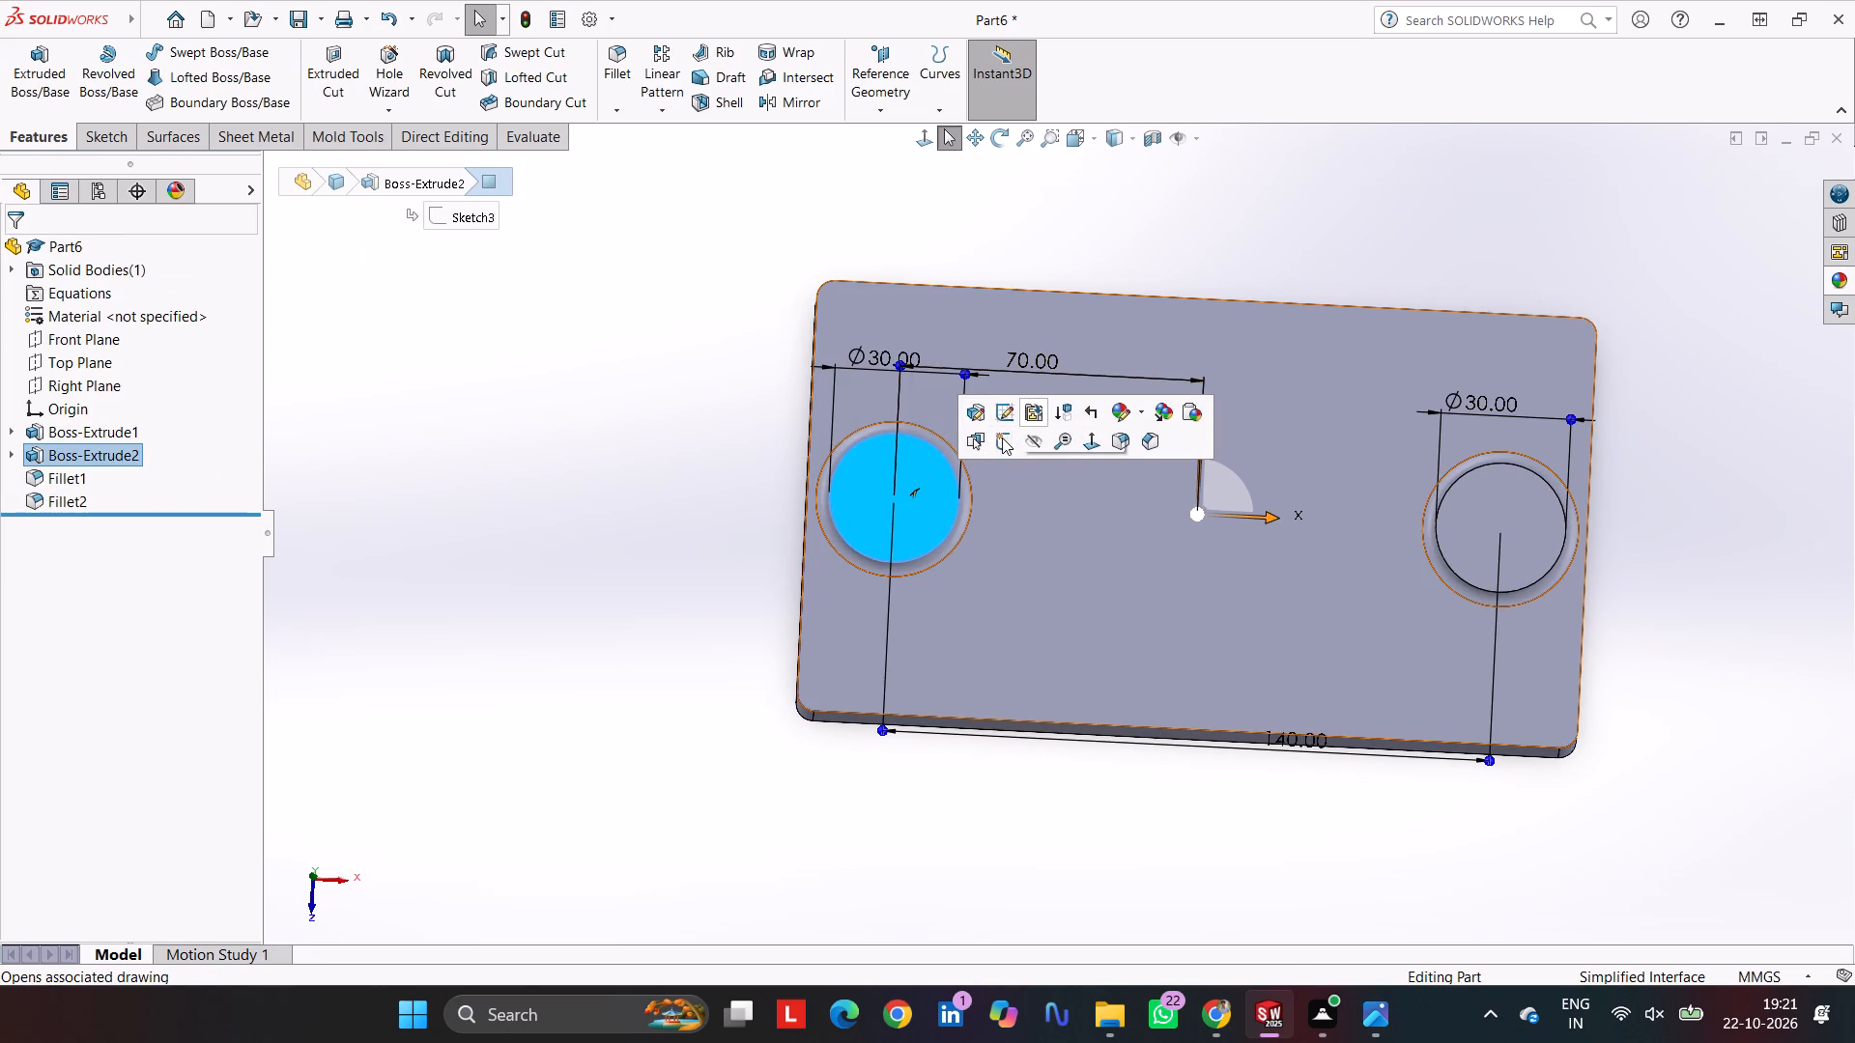
left_click(1002, 437)
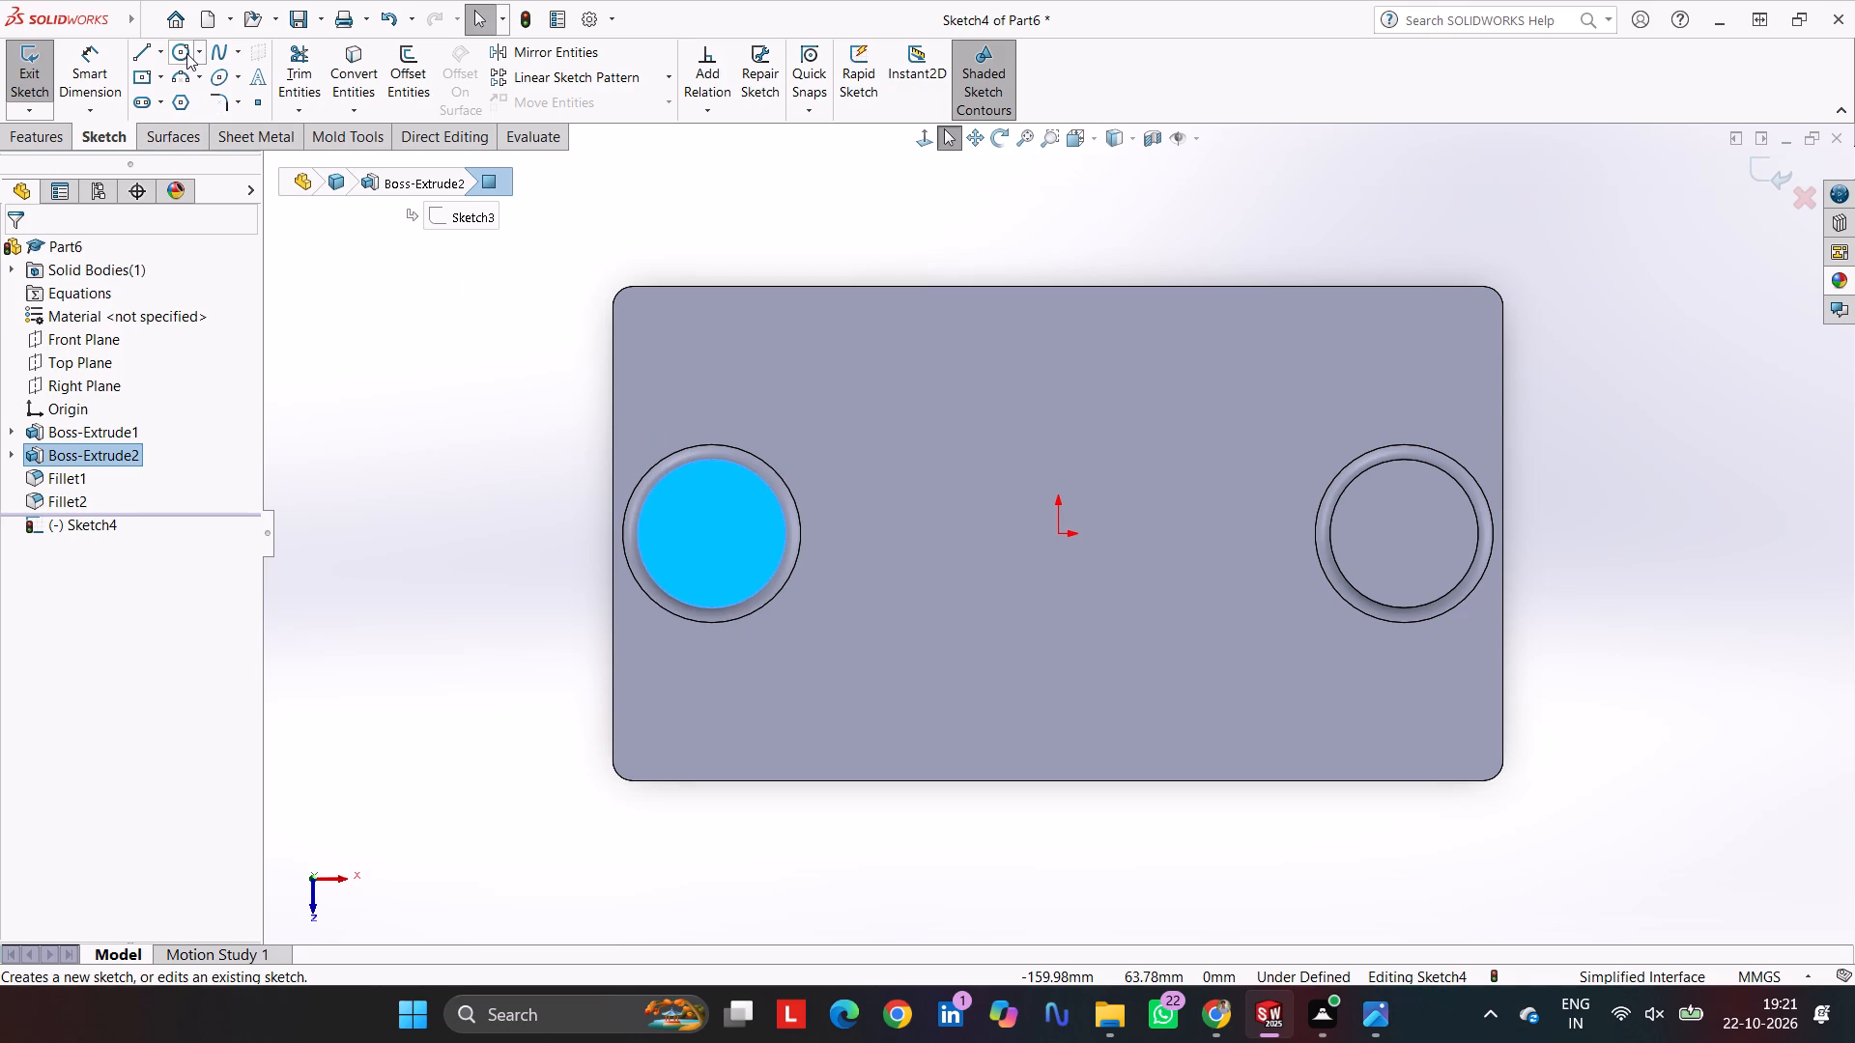
left_click_drag(186, 53, 200, 61)
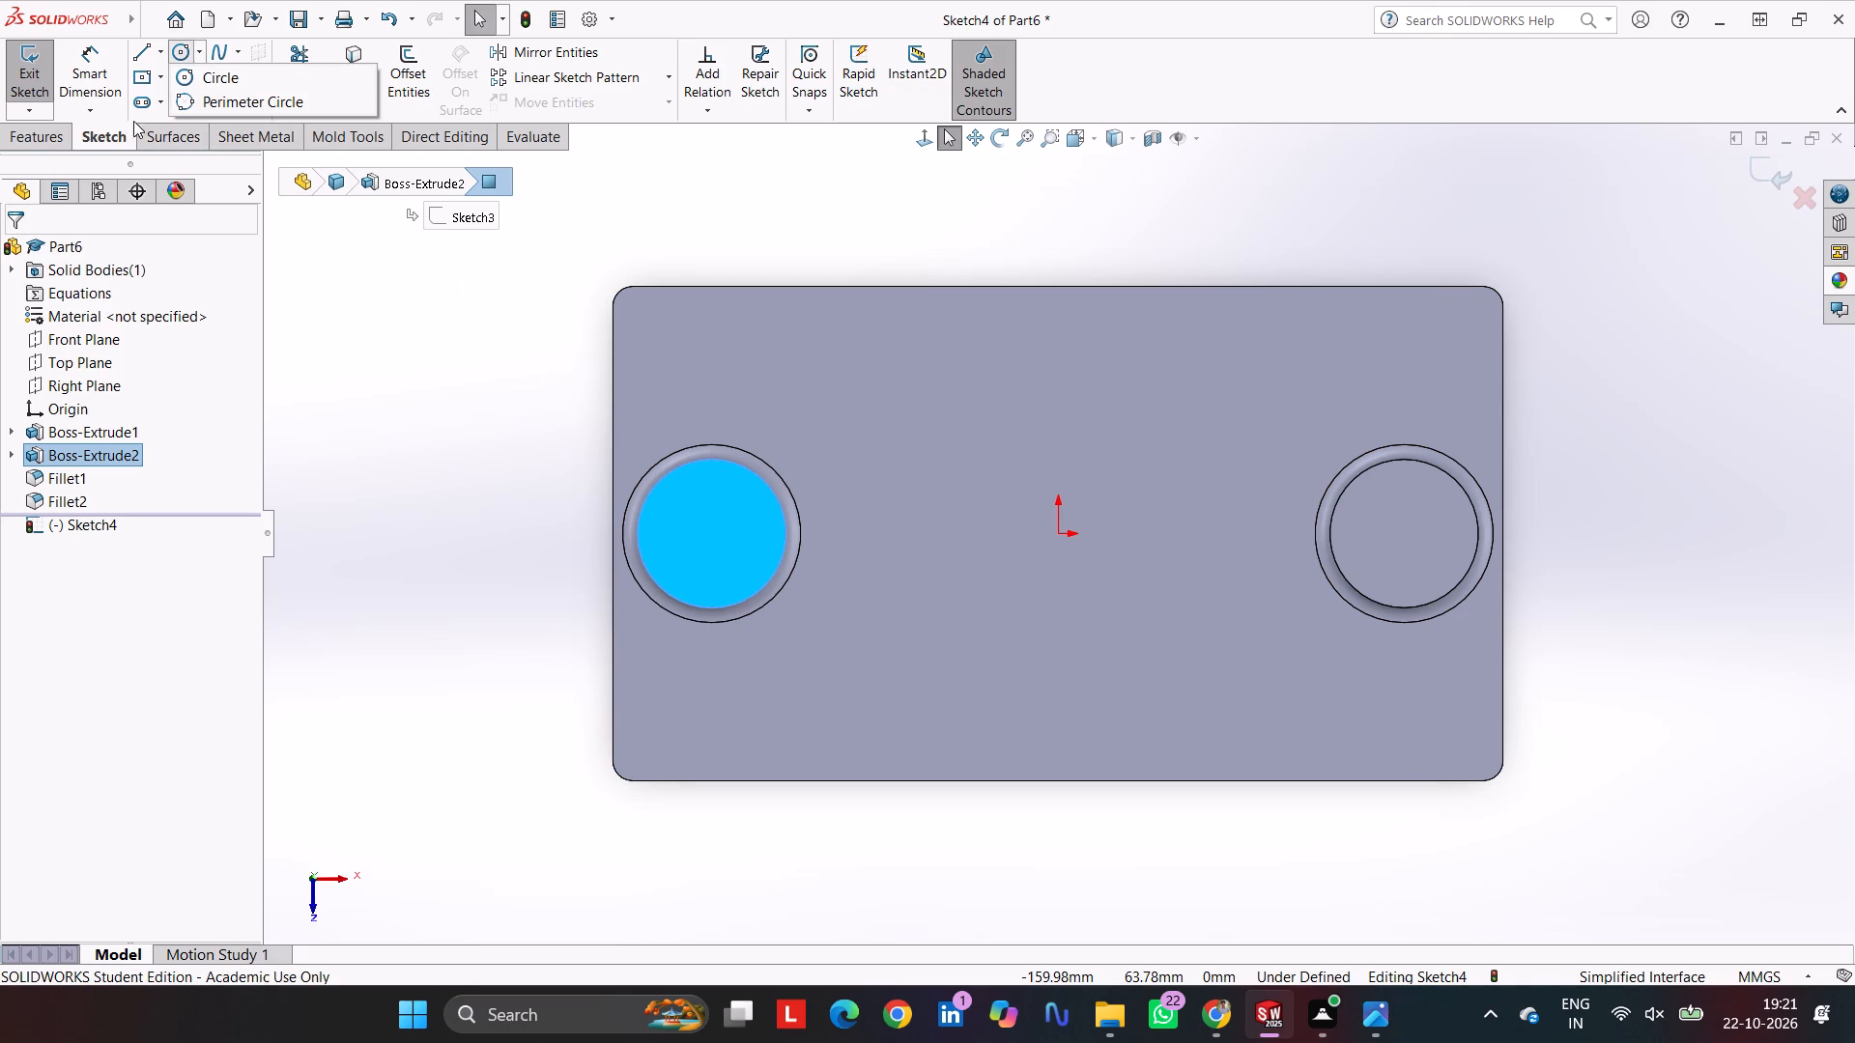
left_click(77, 62)
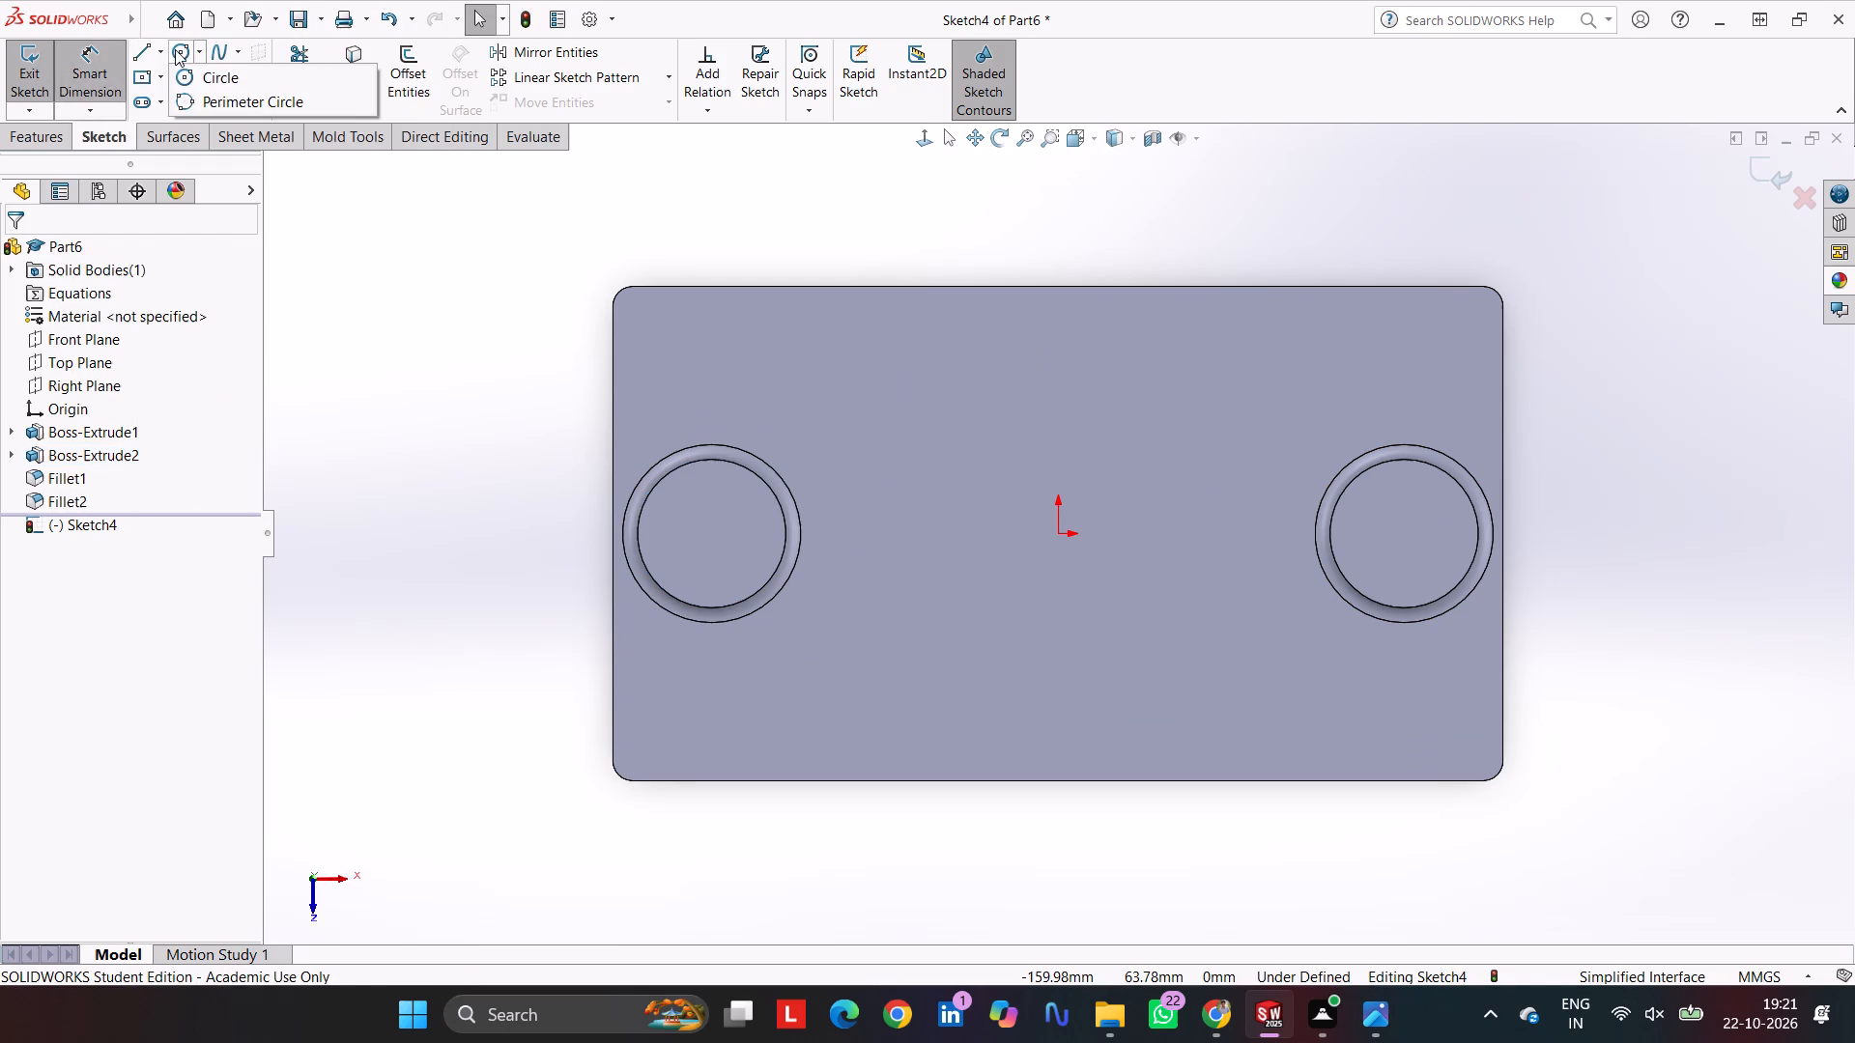
left_click(177, 52)
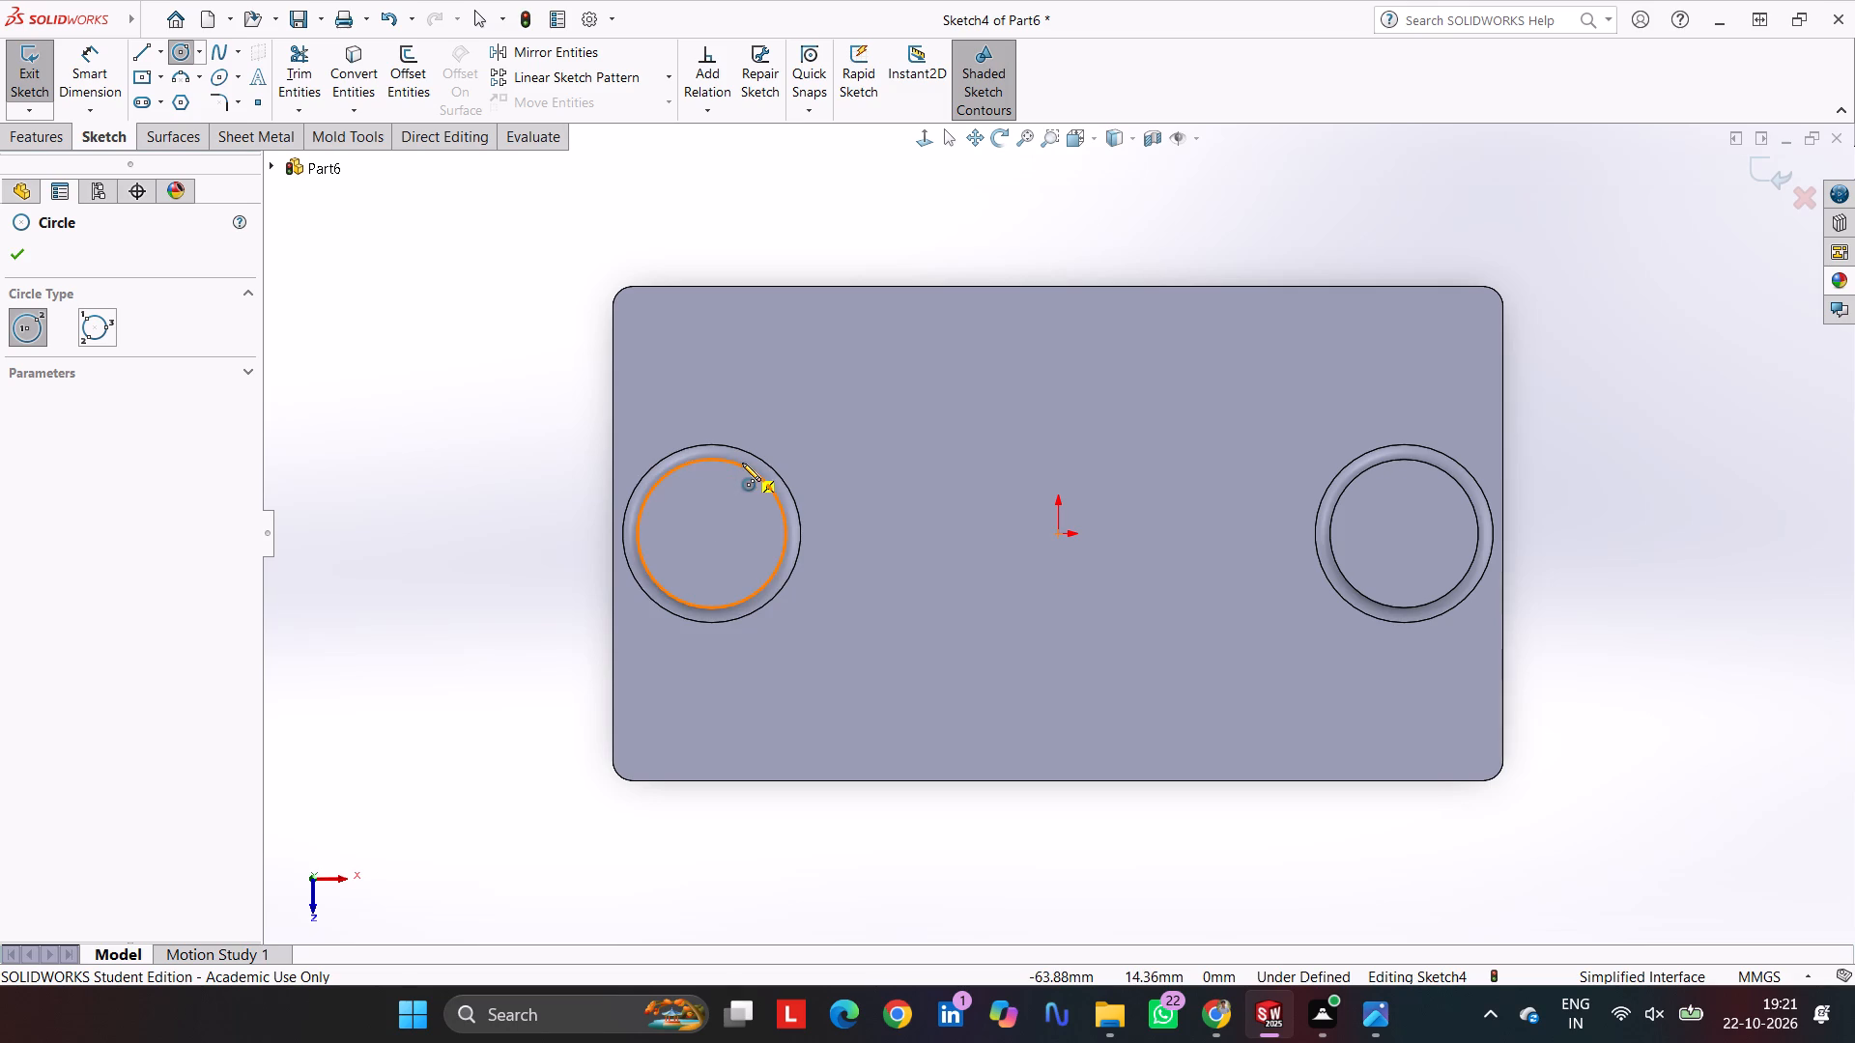
left_click(710, 538)
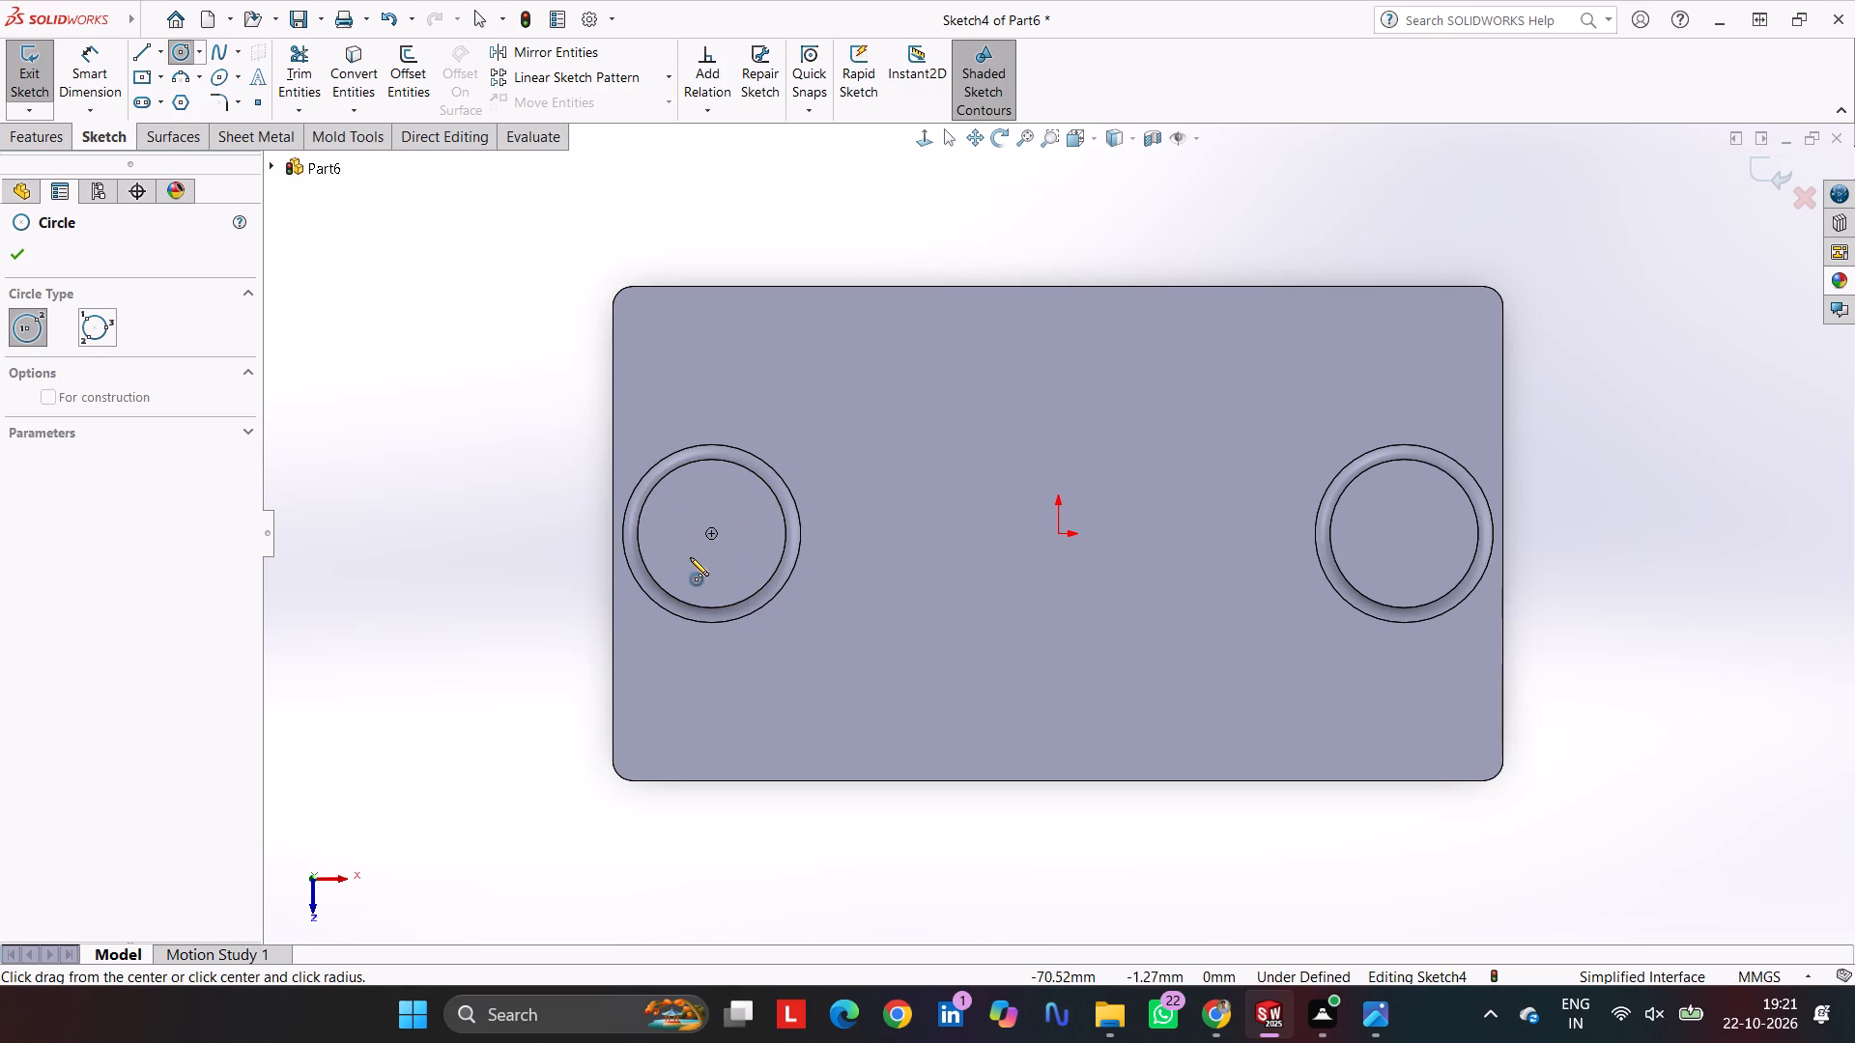
left_click(680, 563)
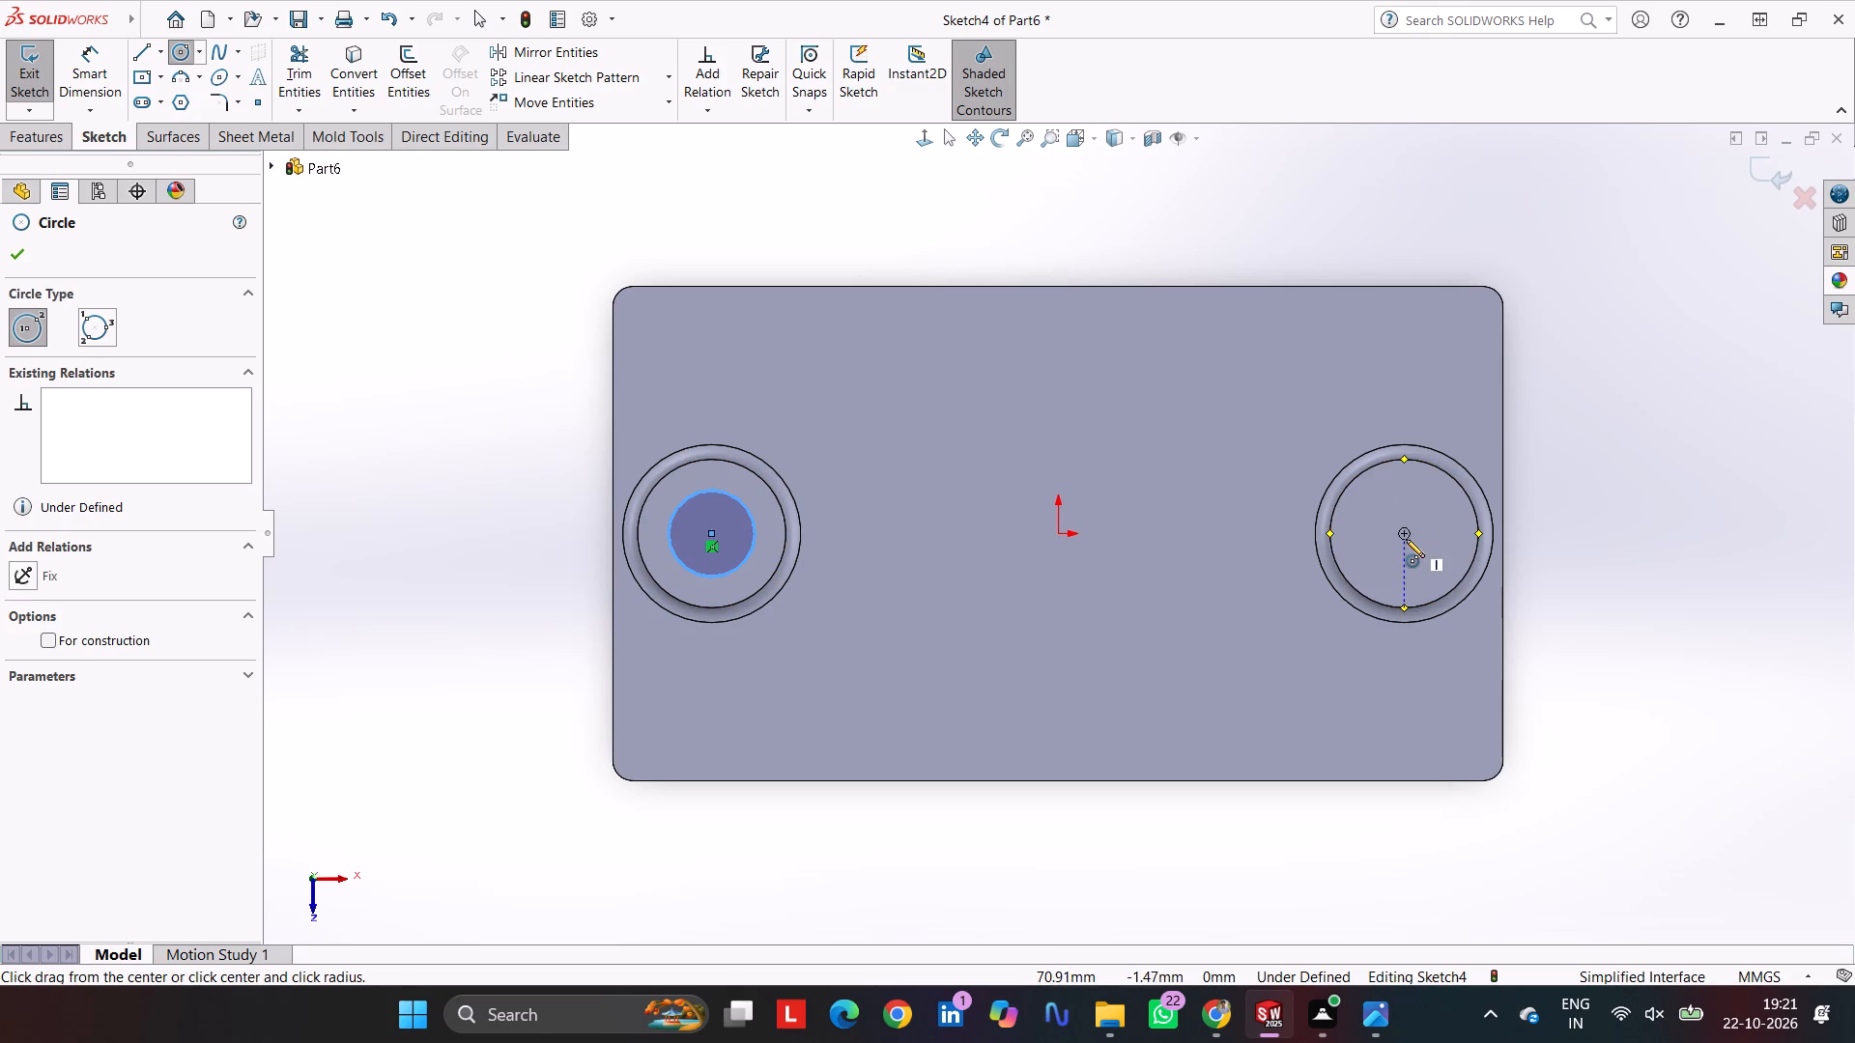
left_click(1404, 533)
left_click(1368, 504)
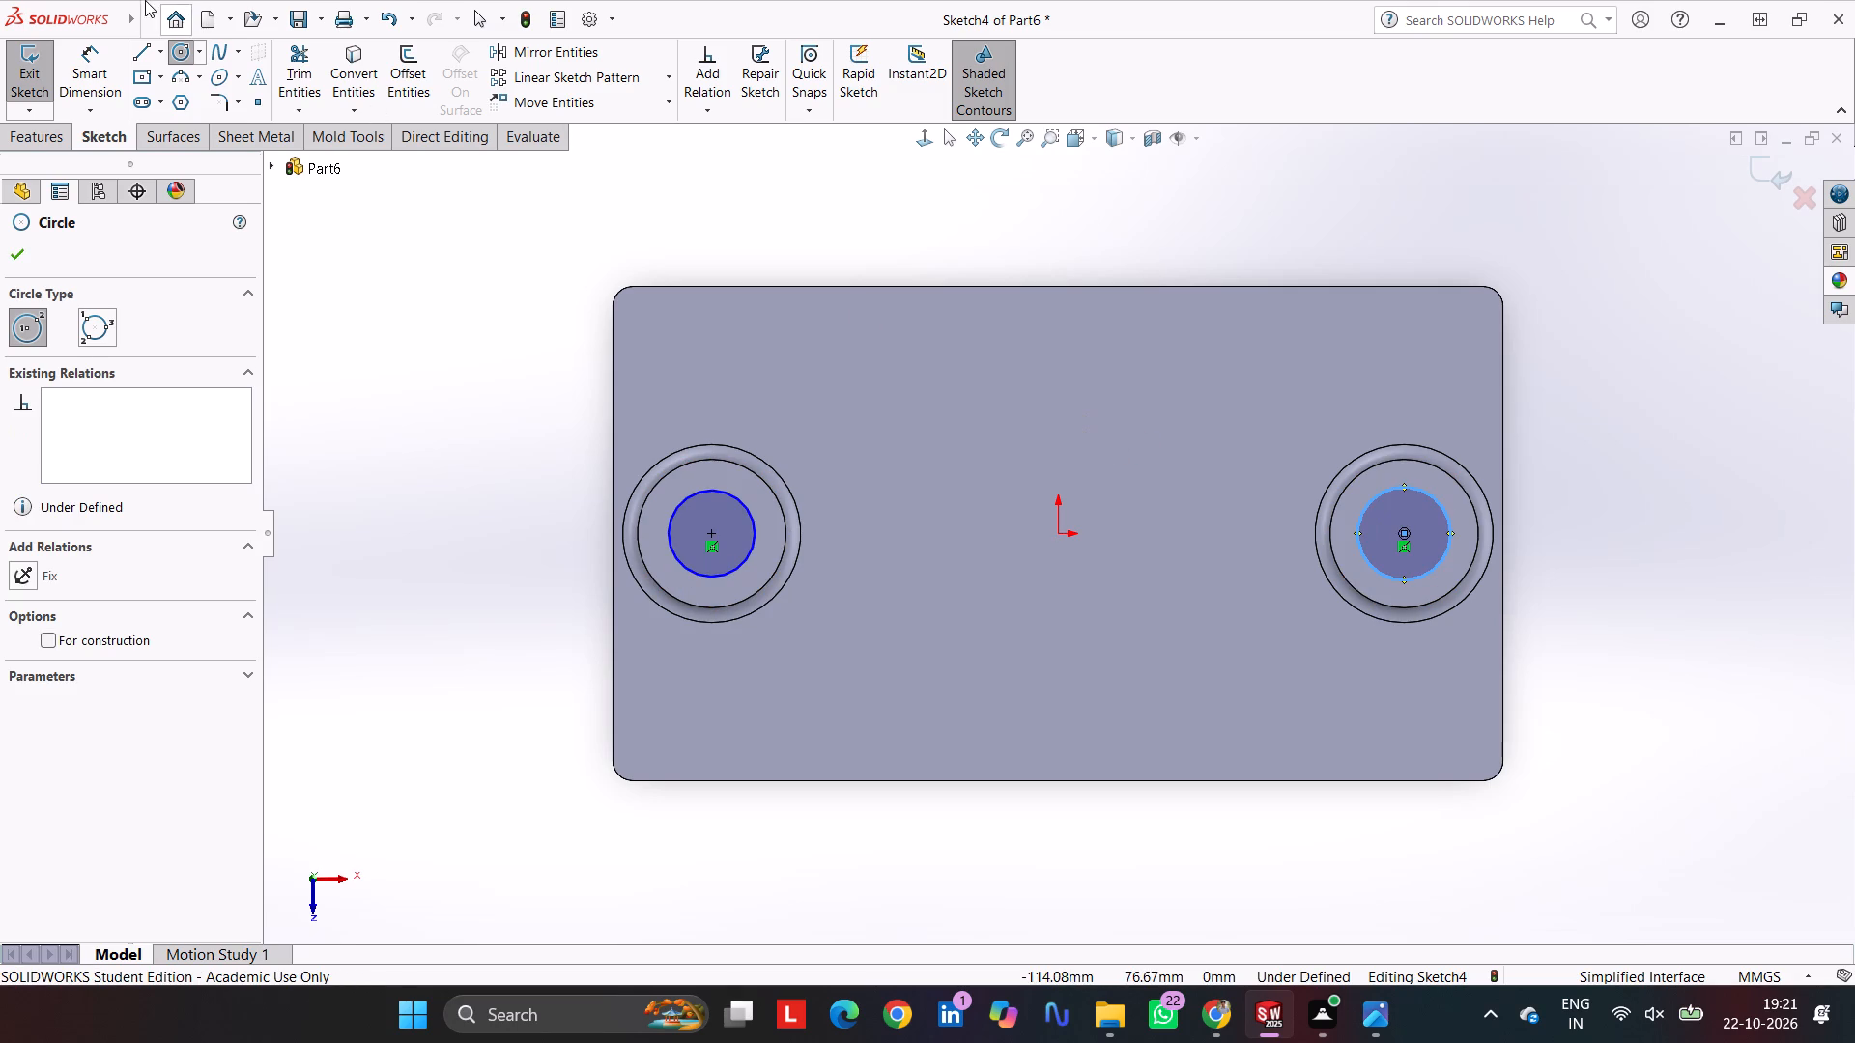
Dimension both concentric circles with a diameter of 16 mm.
left_click(73, 48)
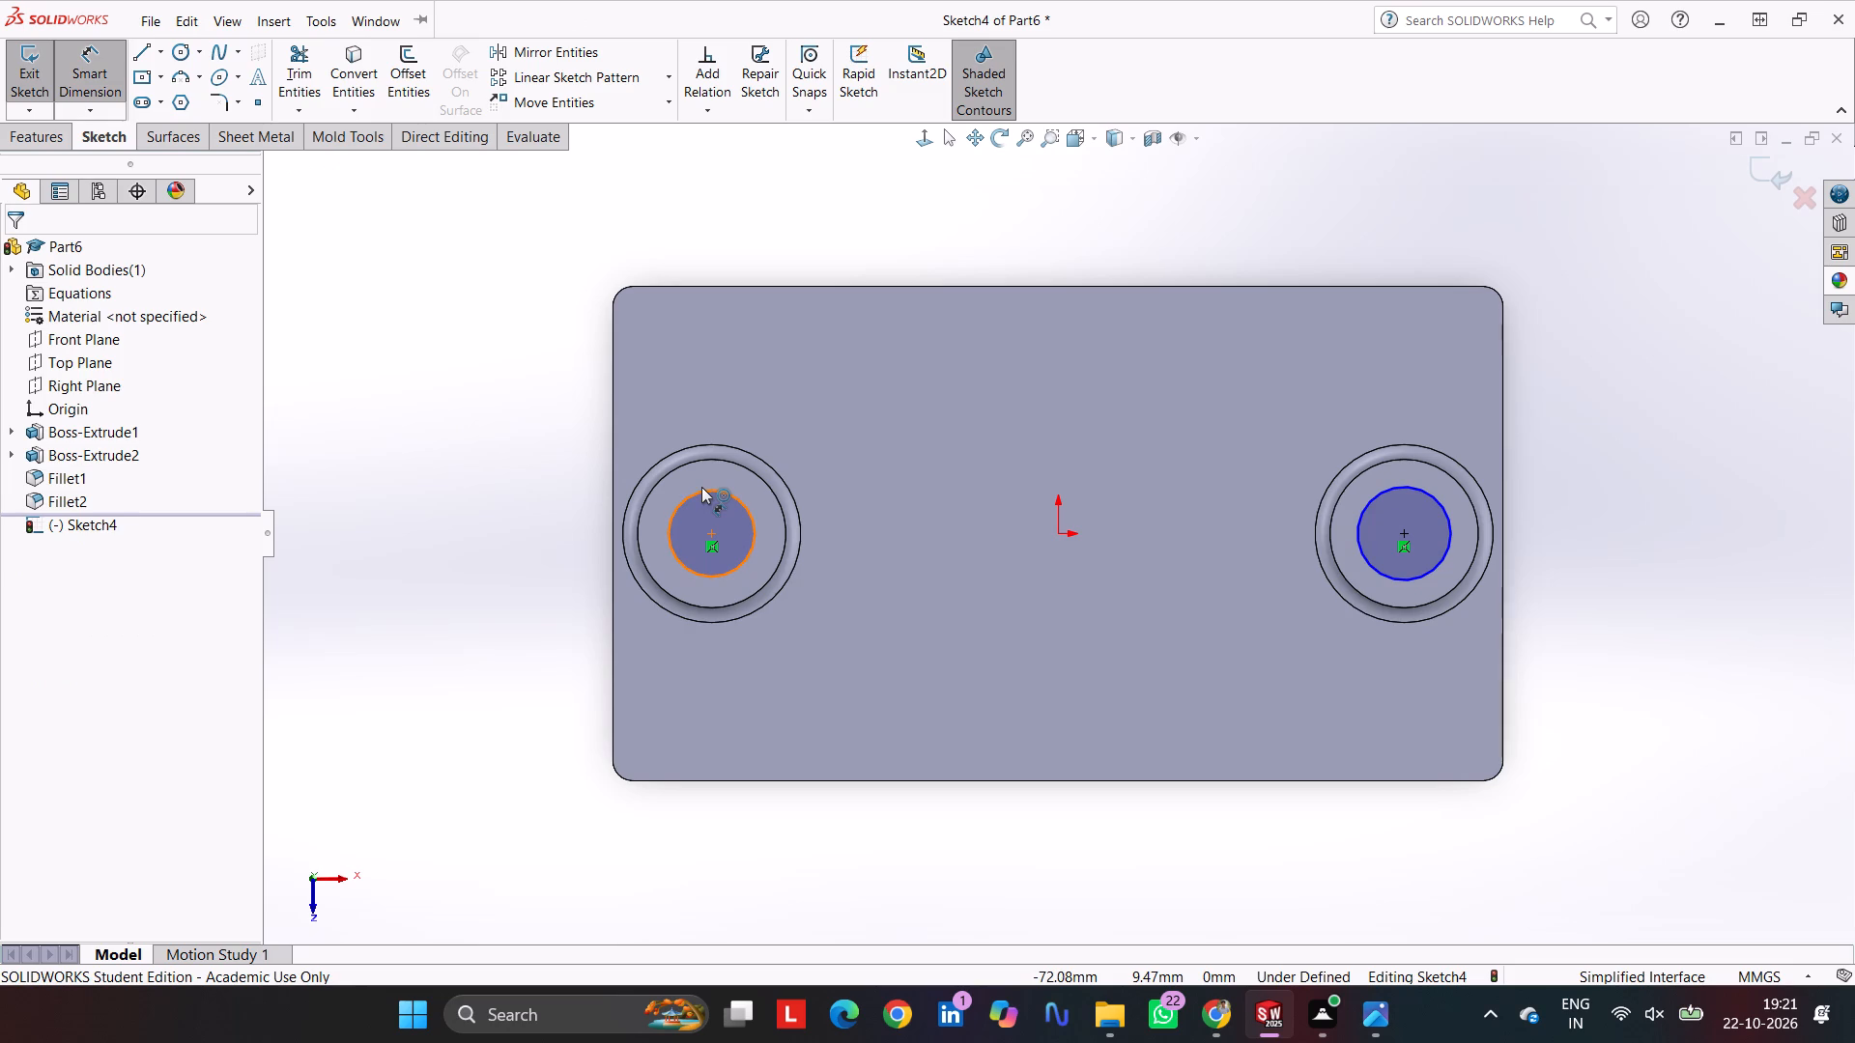
left_click(701, 487)
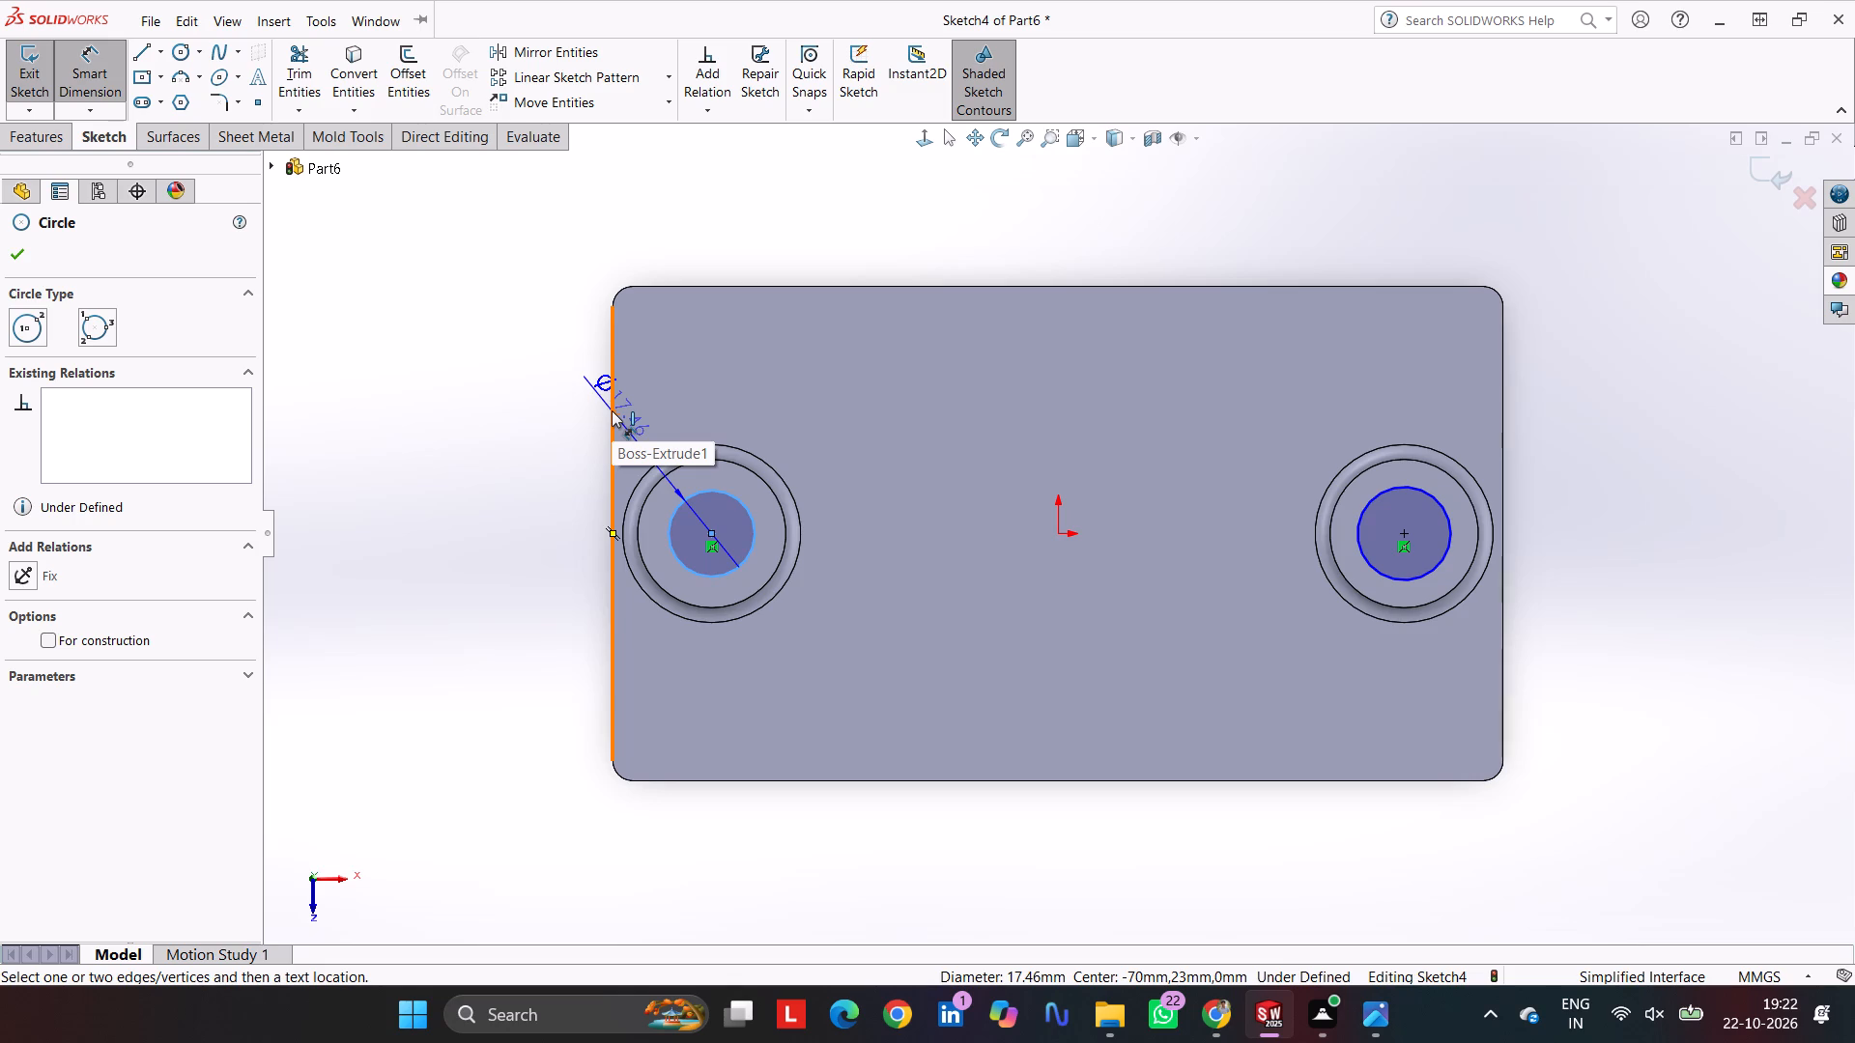
key("1")
key("6")
key("Return")
key("Return")
left_click(538, 410)
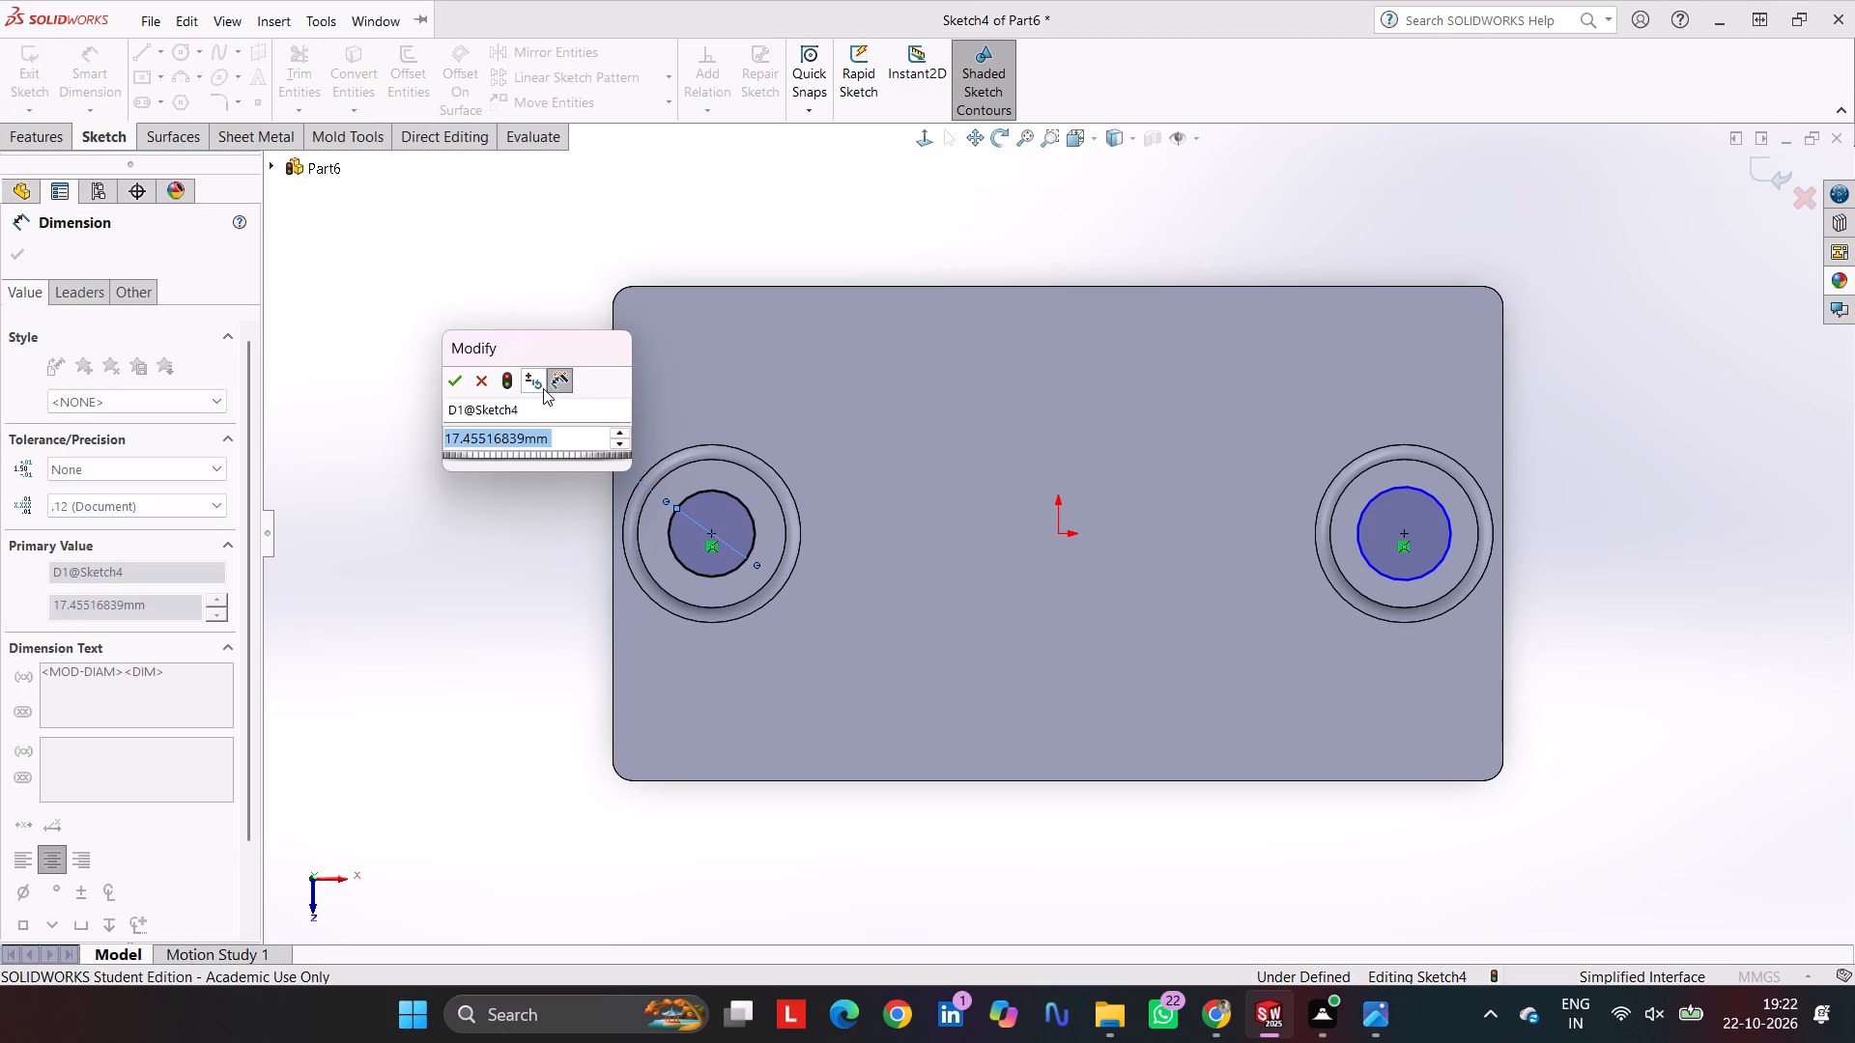
key("1")
key("6")
key("Return")
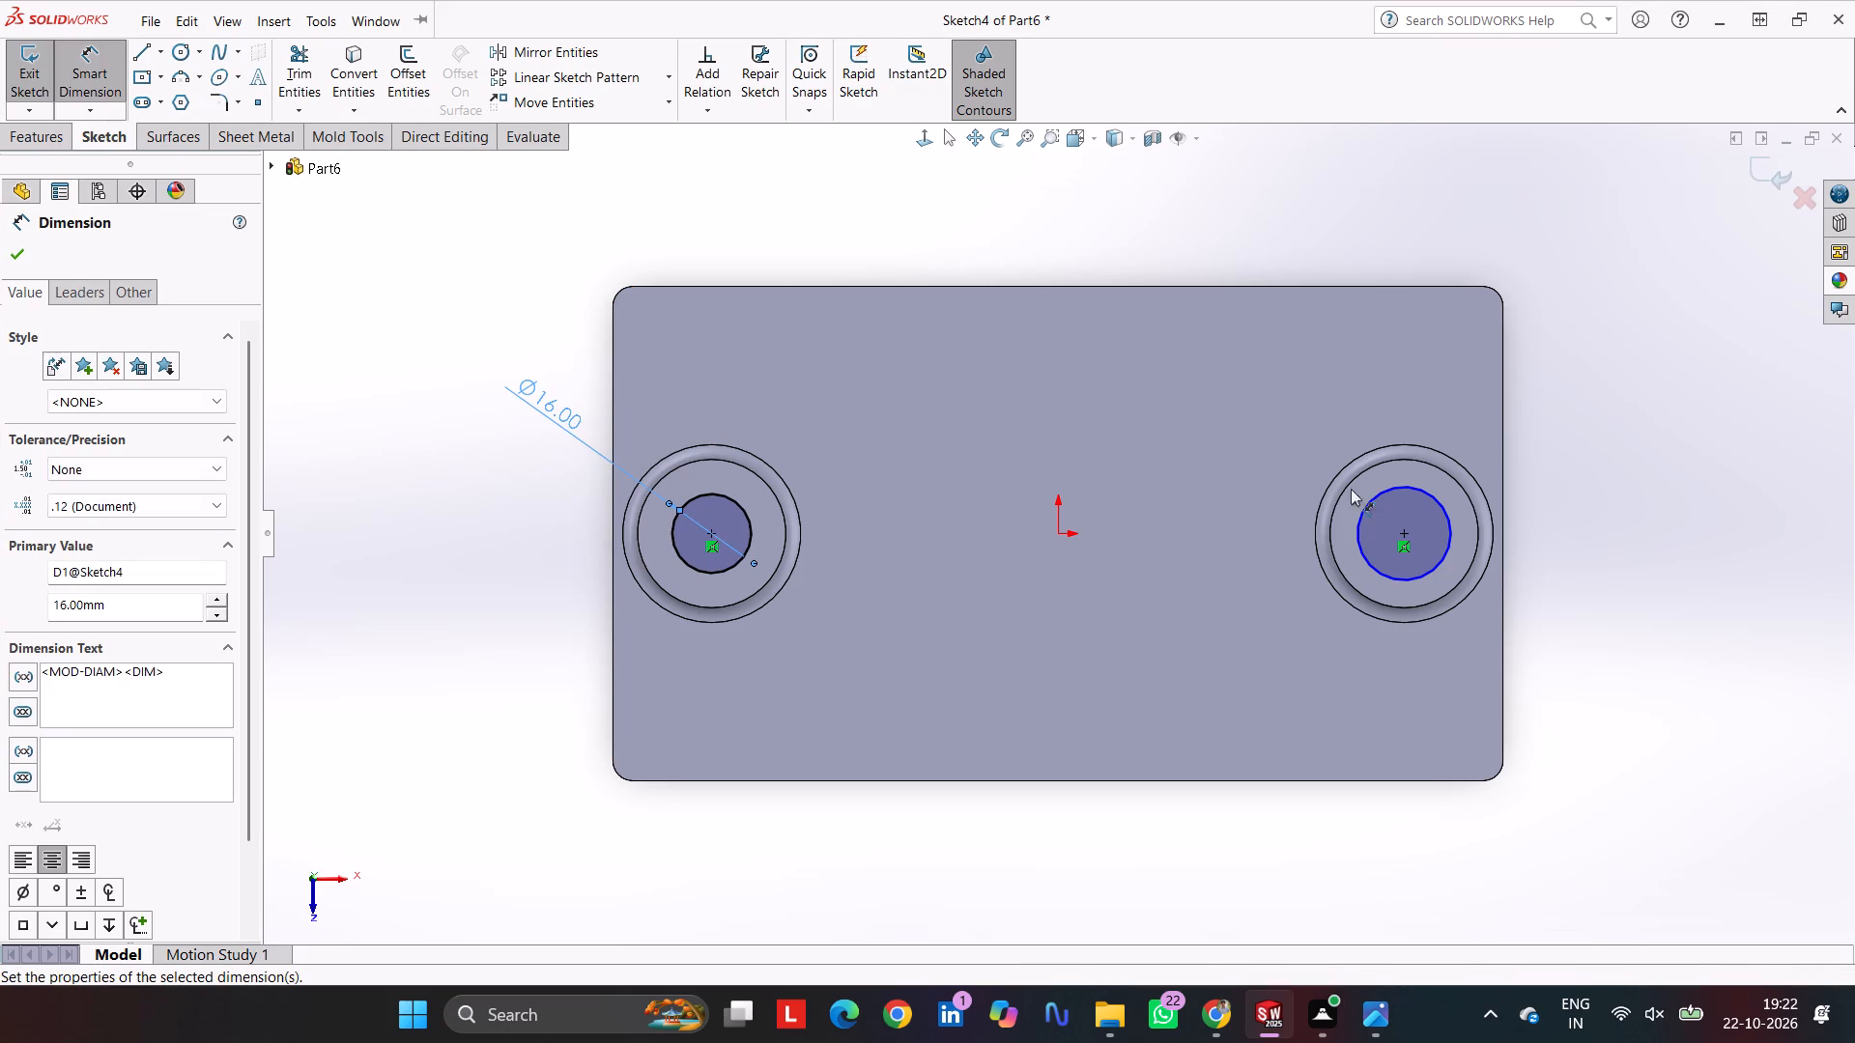
left_click(1441, 502)
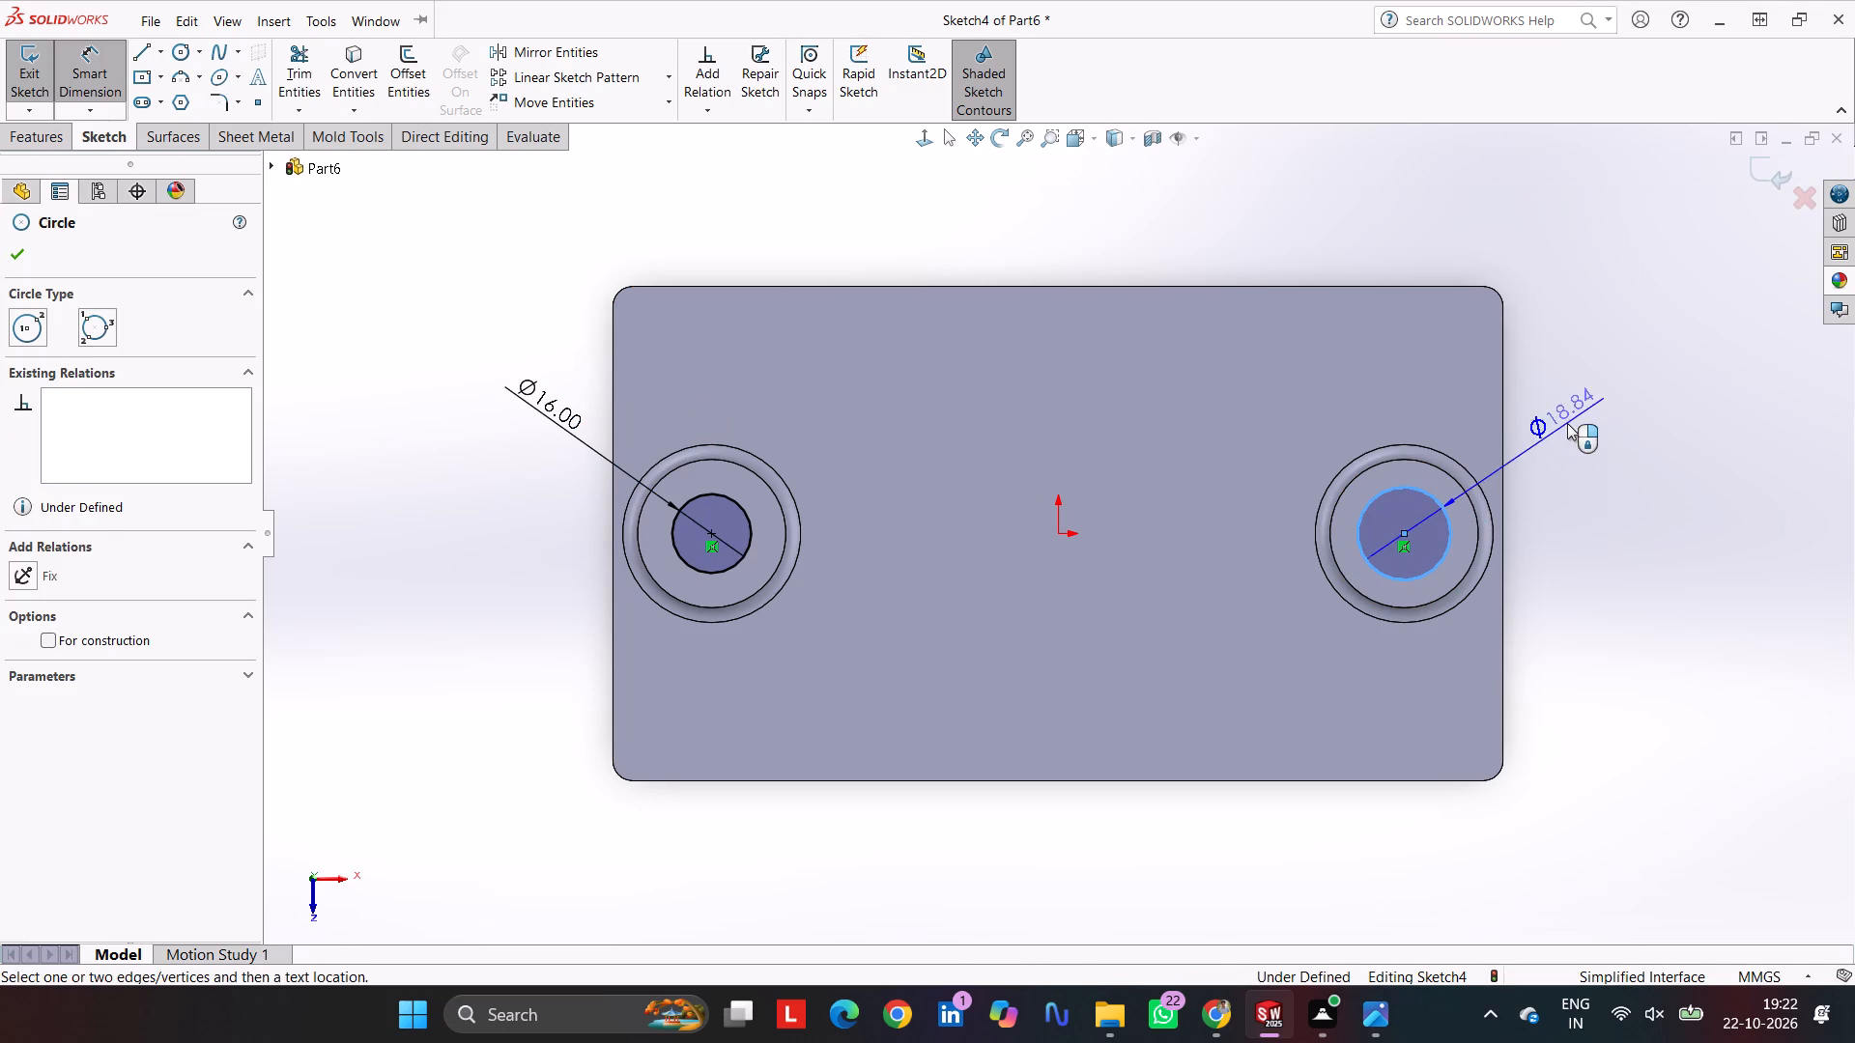
left_click(1567, 423)
key("1")
key("6")
key("Return")
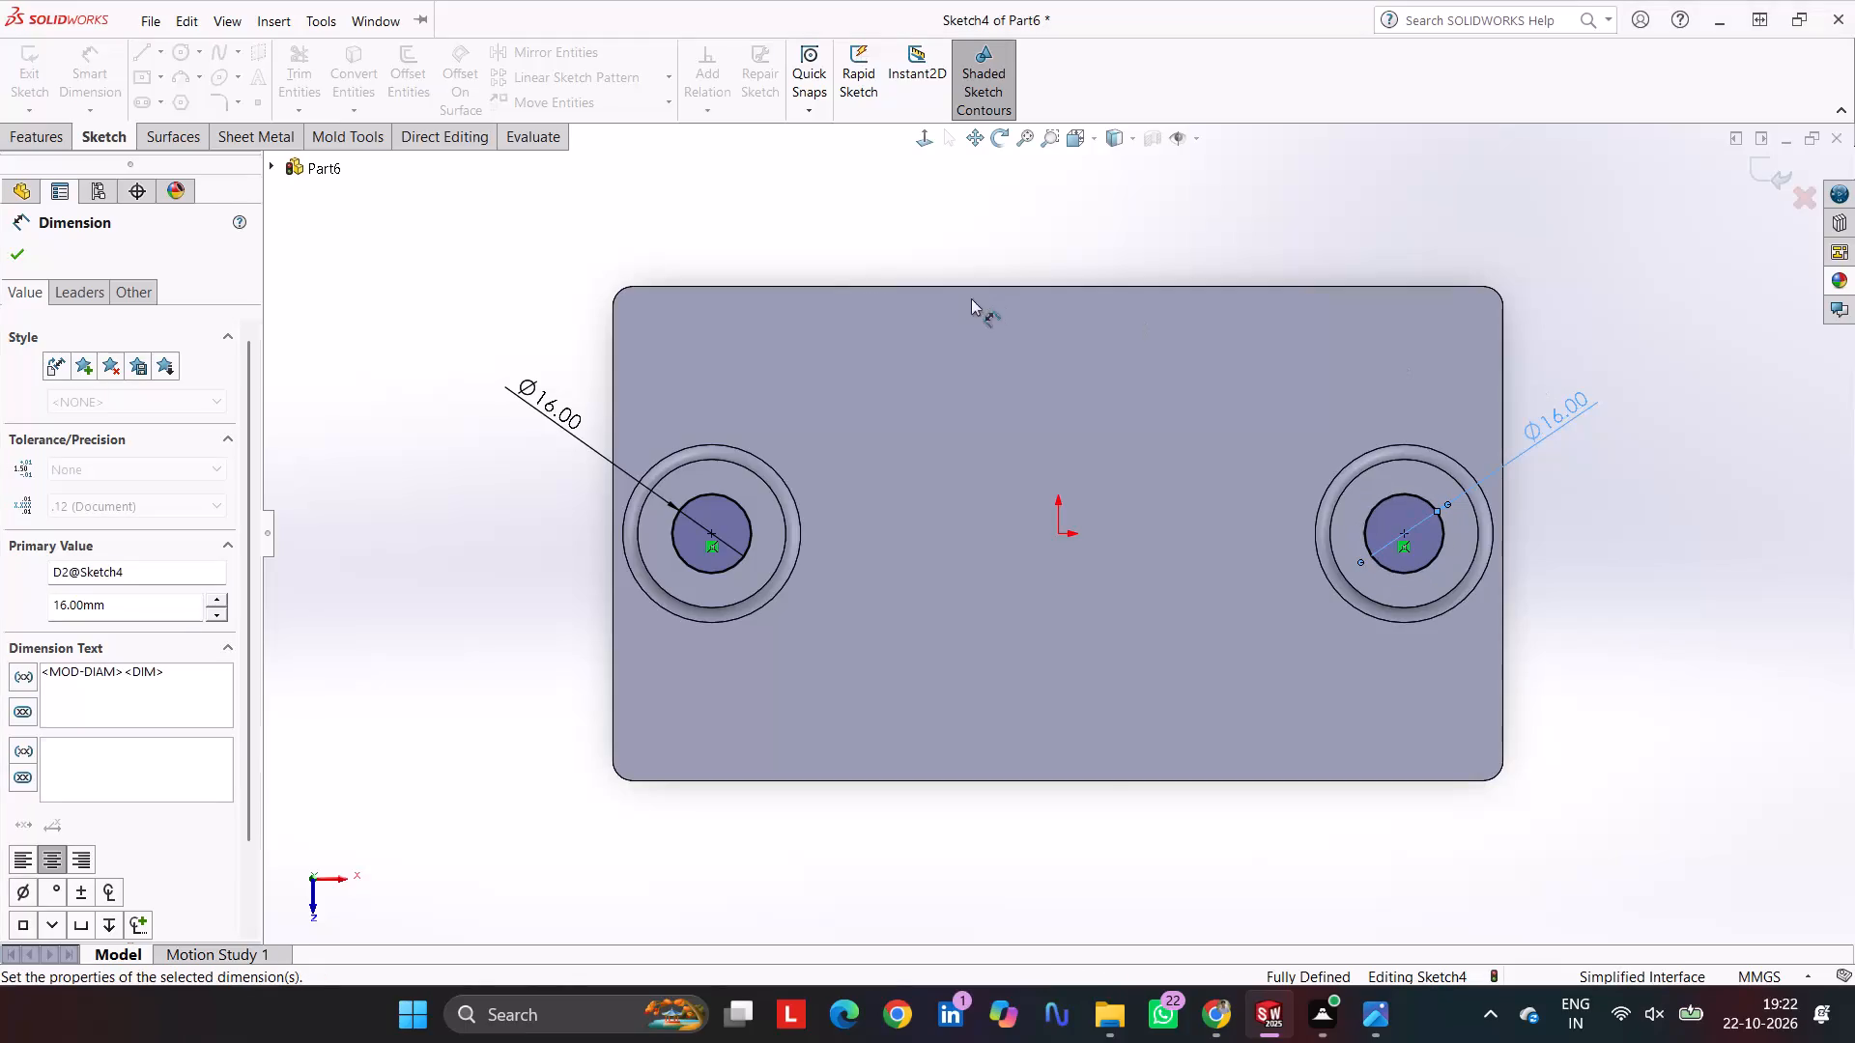
Cut-extrude the two circles Through All, making a hole through each boss and the plate.
left_click(40, 147)
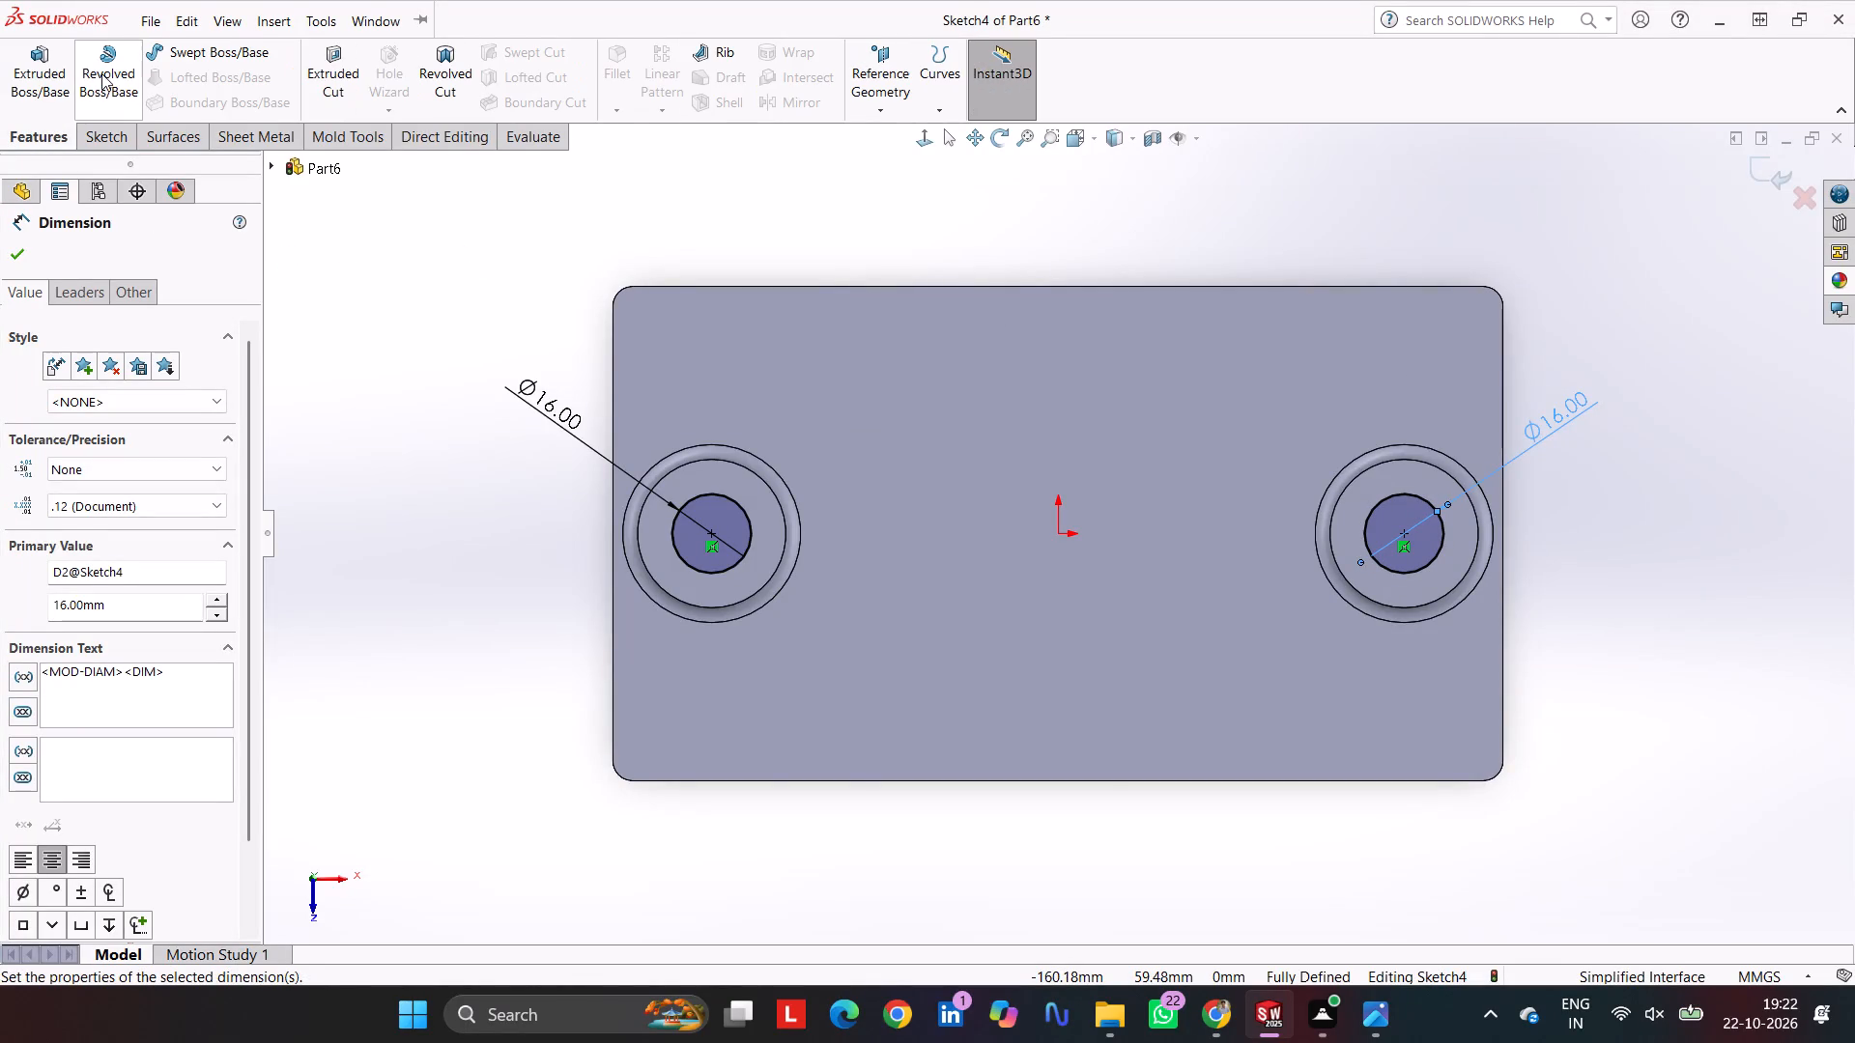
left_click(337, 64)
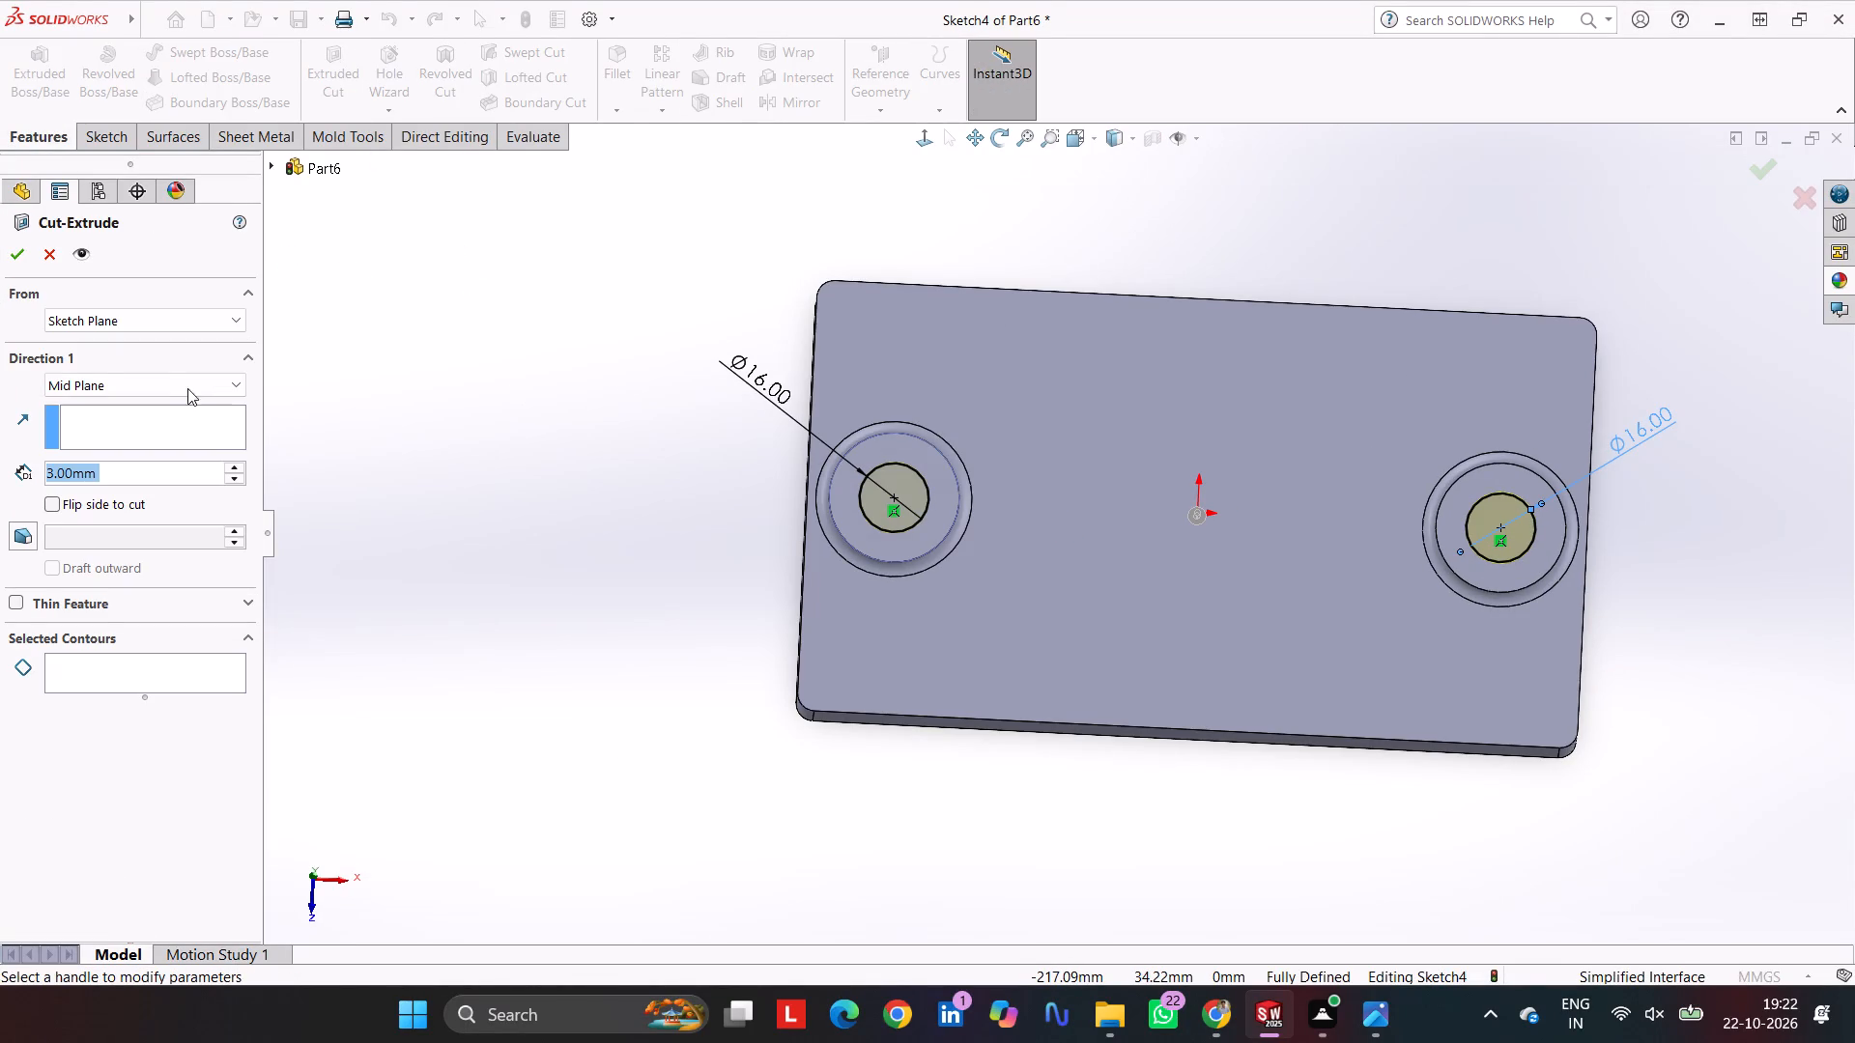
left_click(164, 381)
left_click(130, 425)
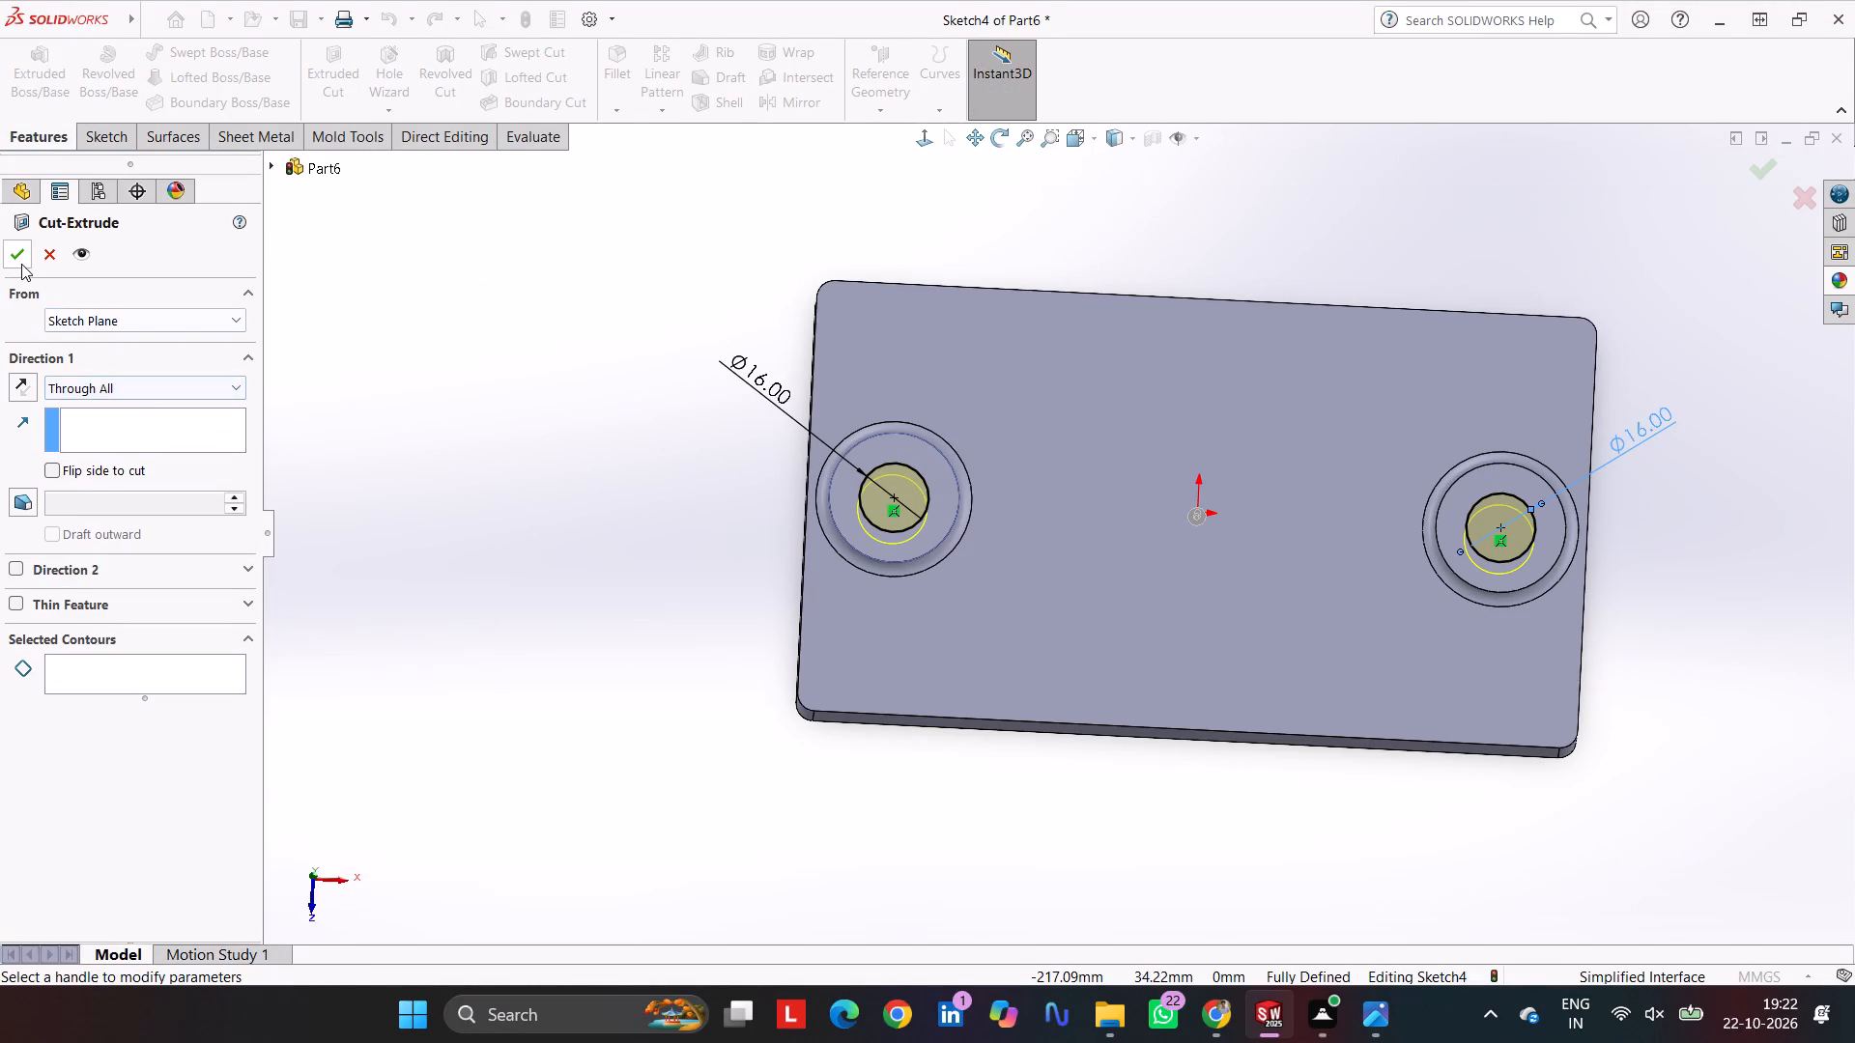
left_click(20, 259)
left_click(395, 296)
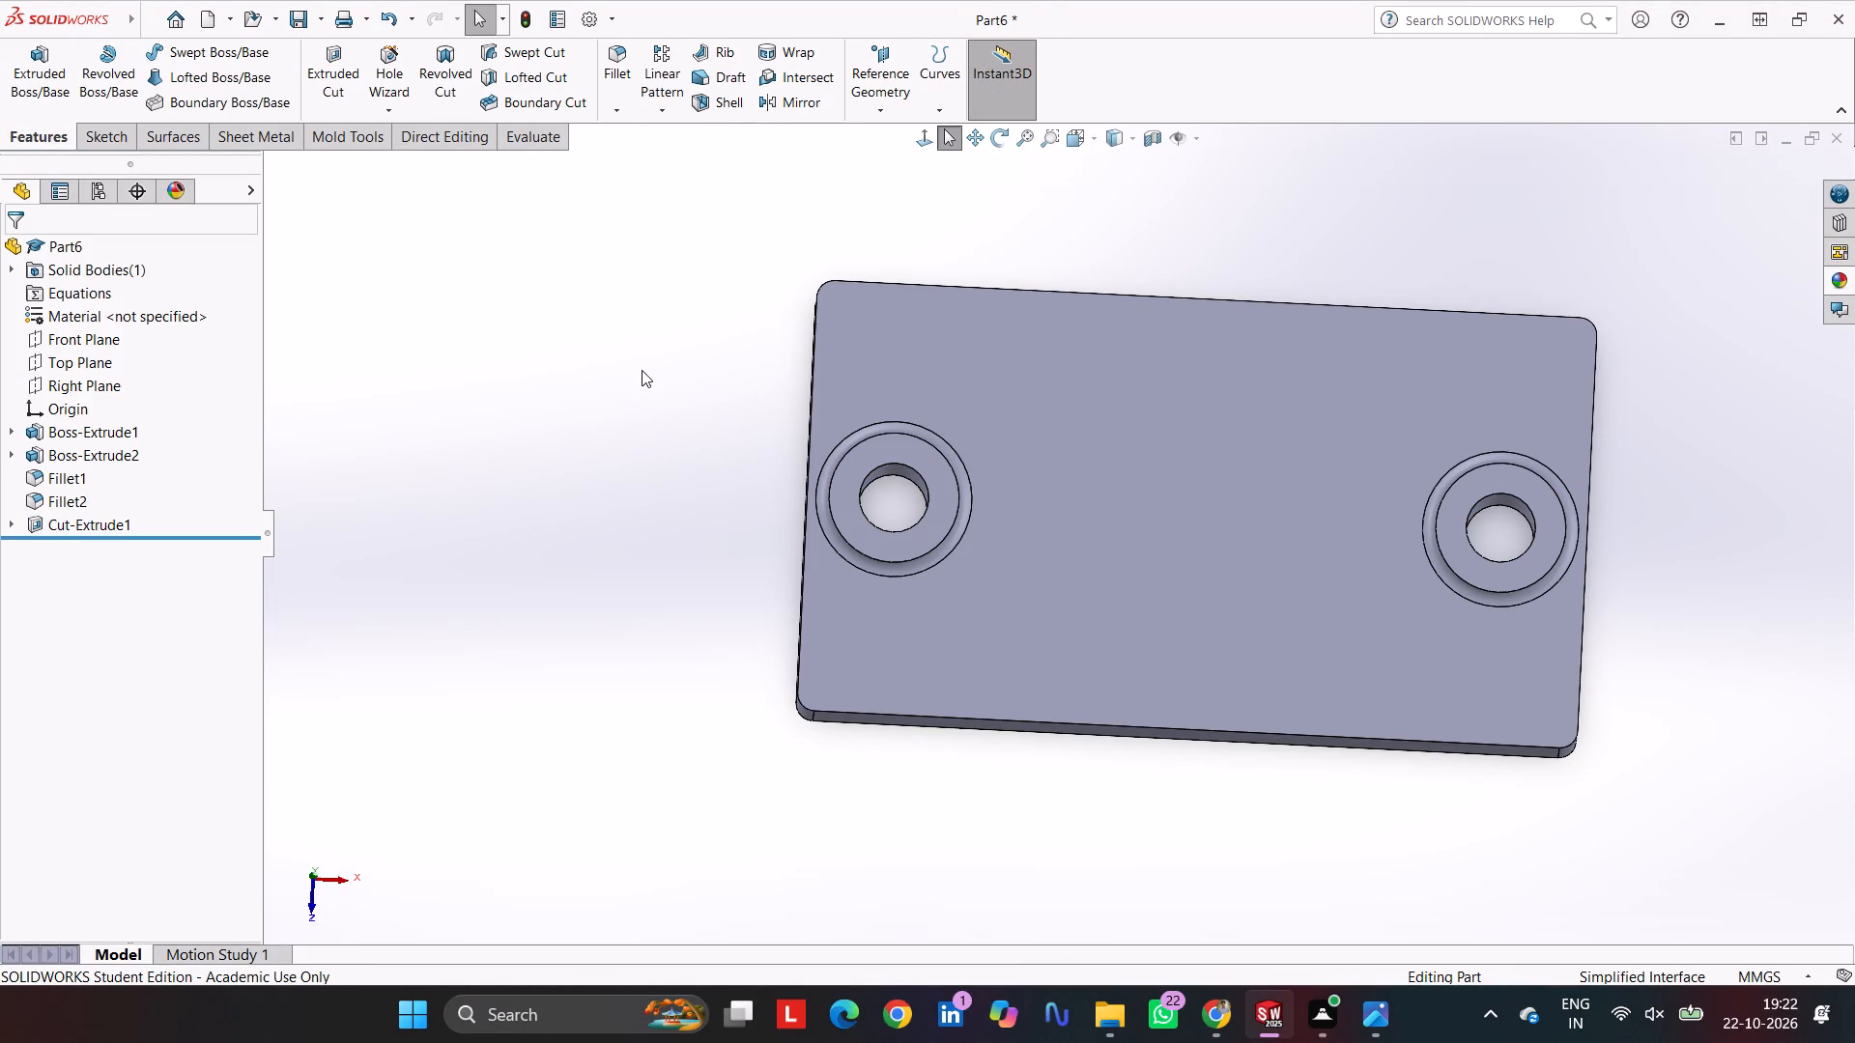
left_click(898, 443)
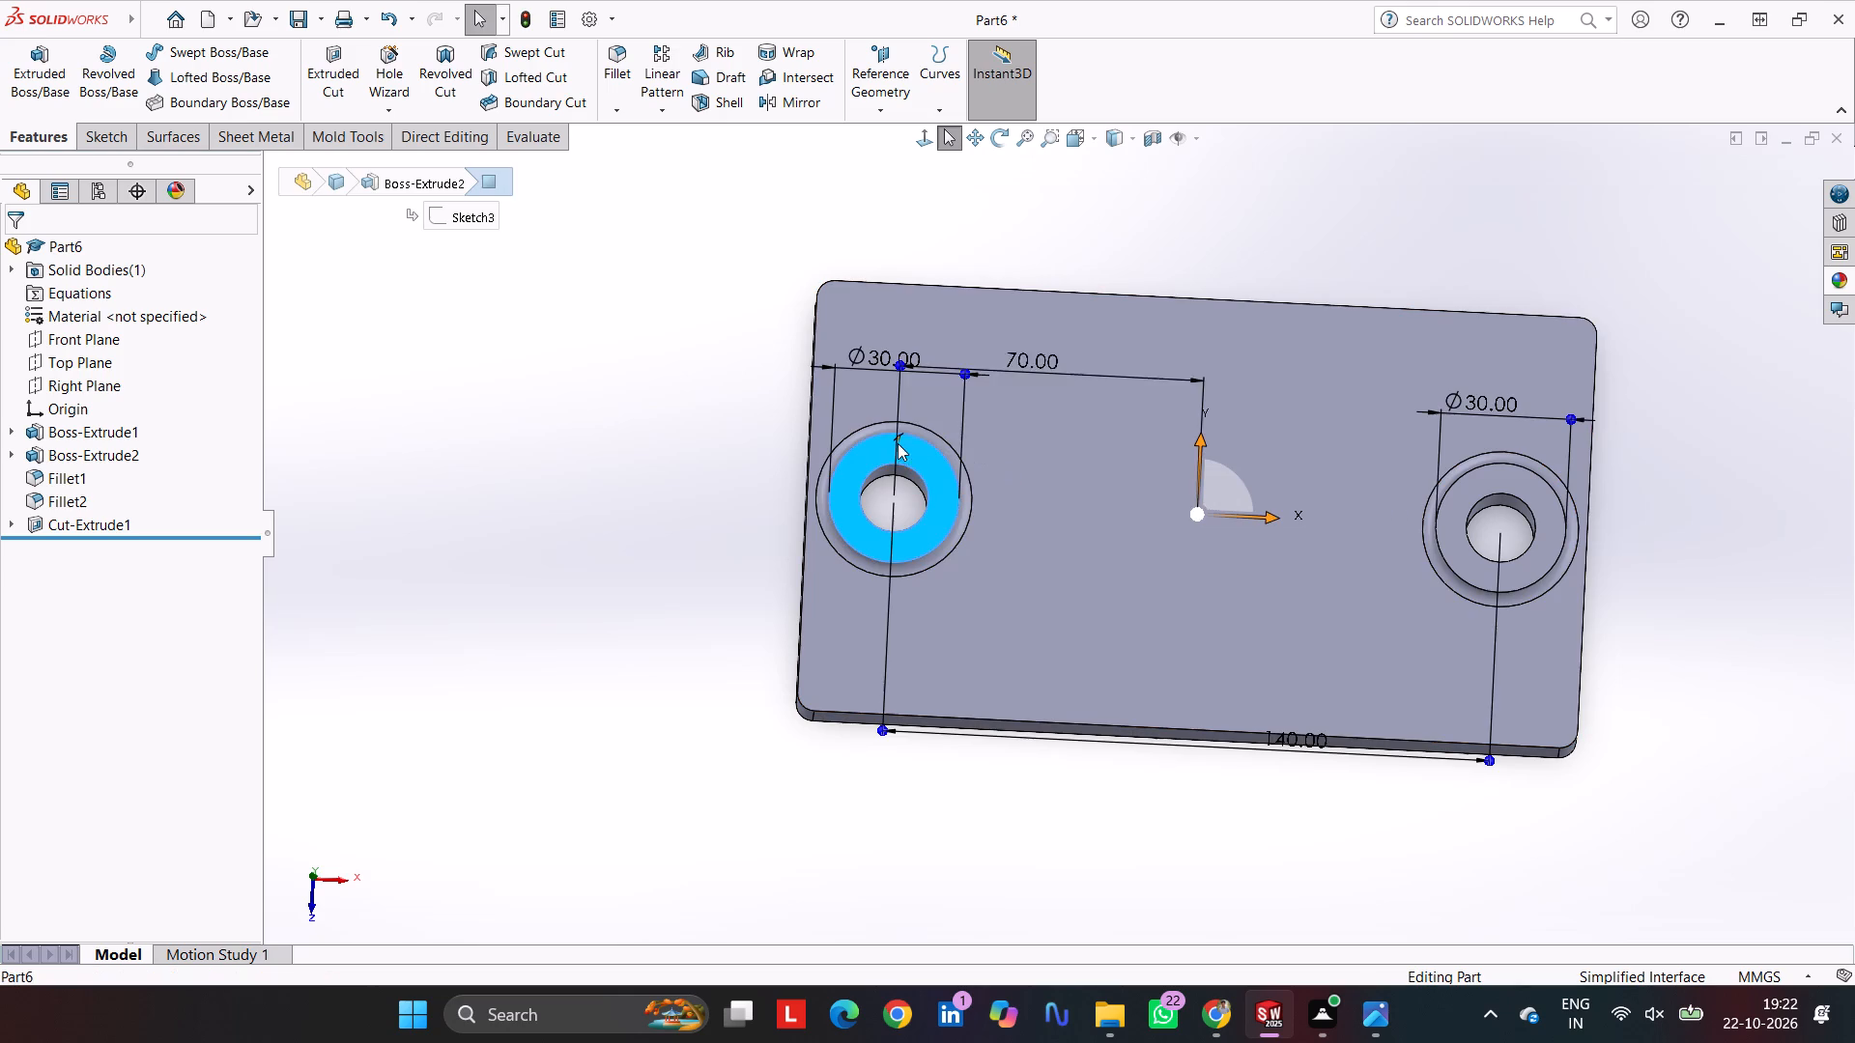
left_click(531, 362)
Start a sketch on the Front Plane and draw infinite vertical and horizontal construction lines through the origin.
middle_click_drag(593, 345, 593, 211)
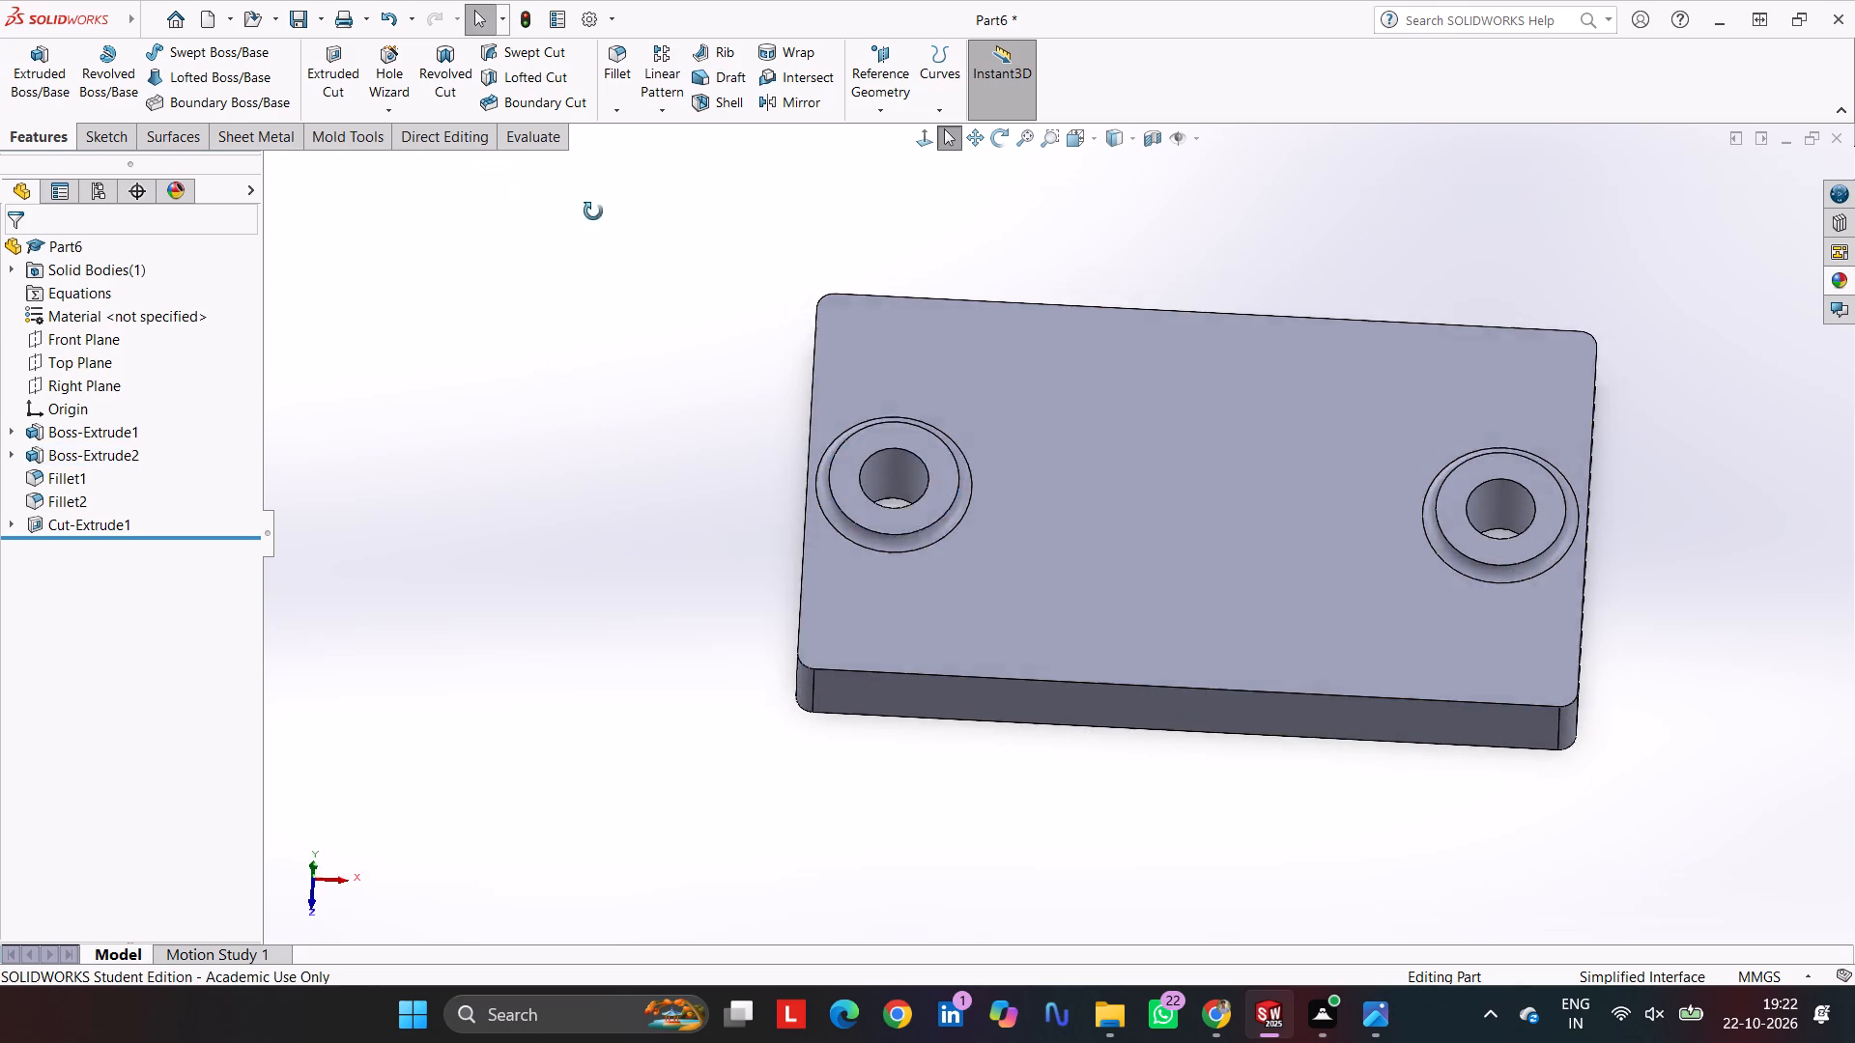
middle_click_drag(593, 211, 696, 235)
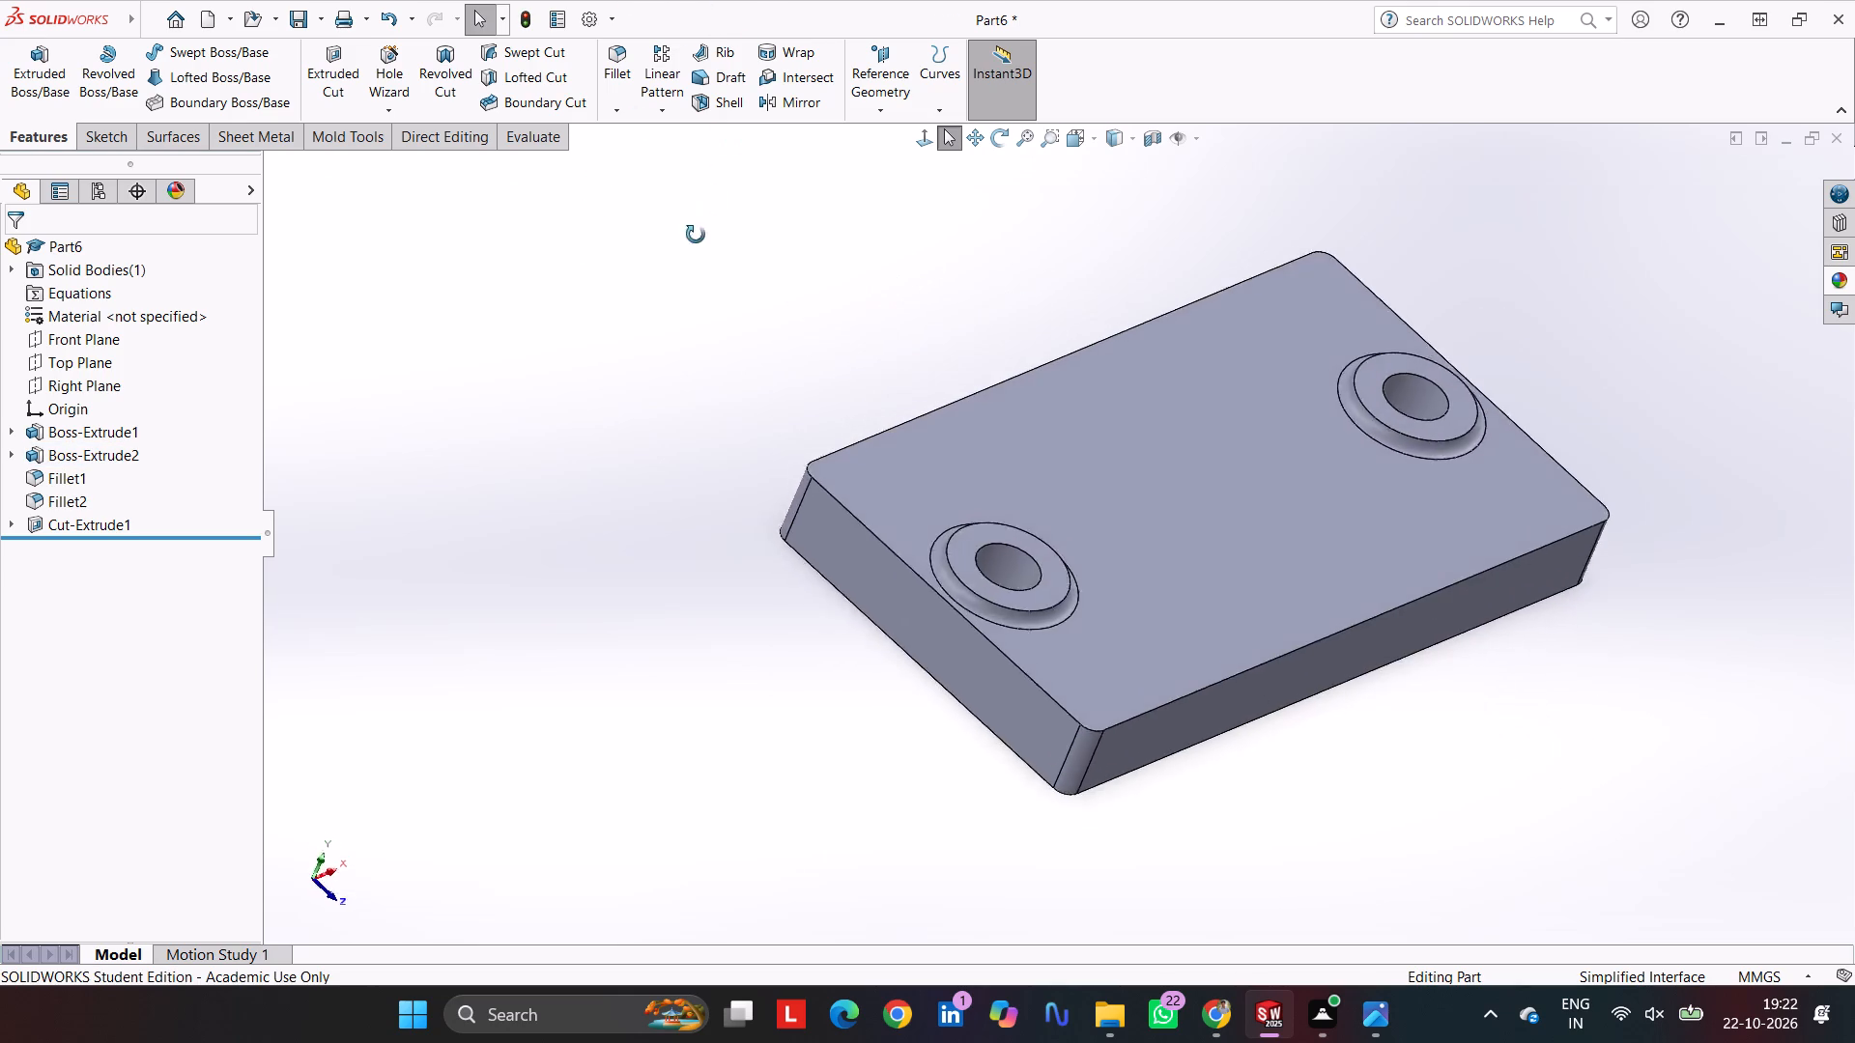
middle_click_drag(696, 235, 642, 98)
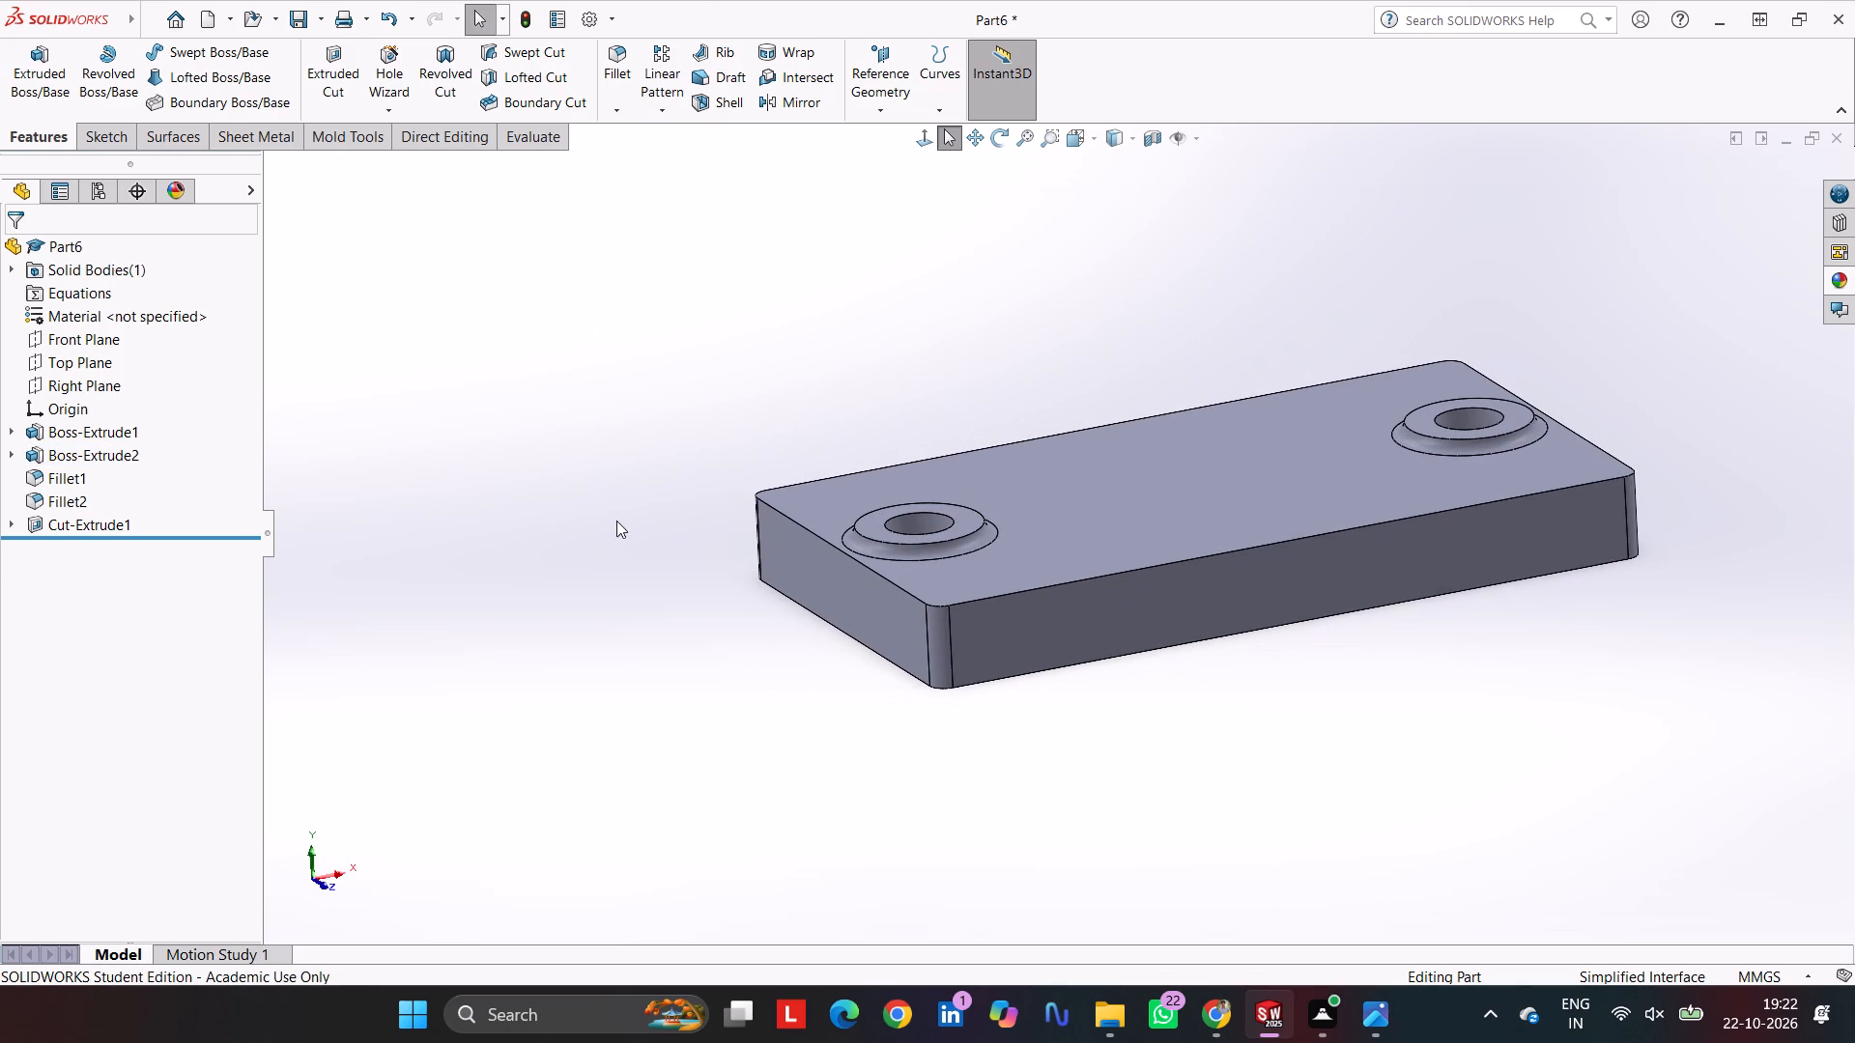
left_click(90, 342)
left_click(98, 136)
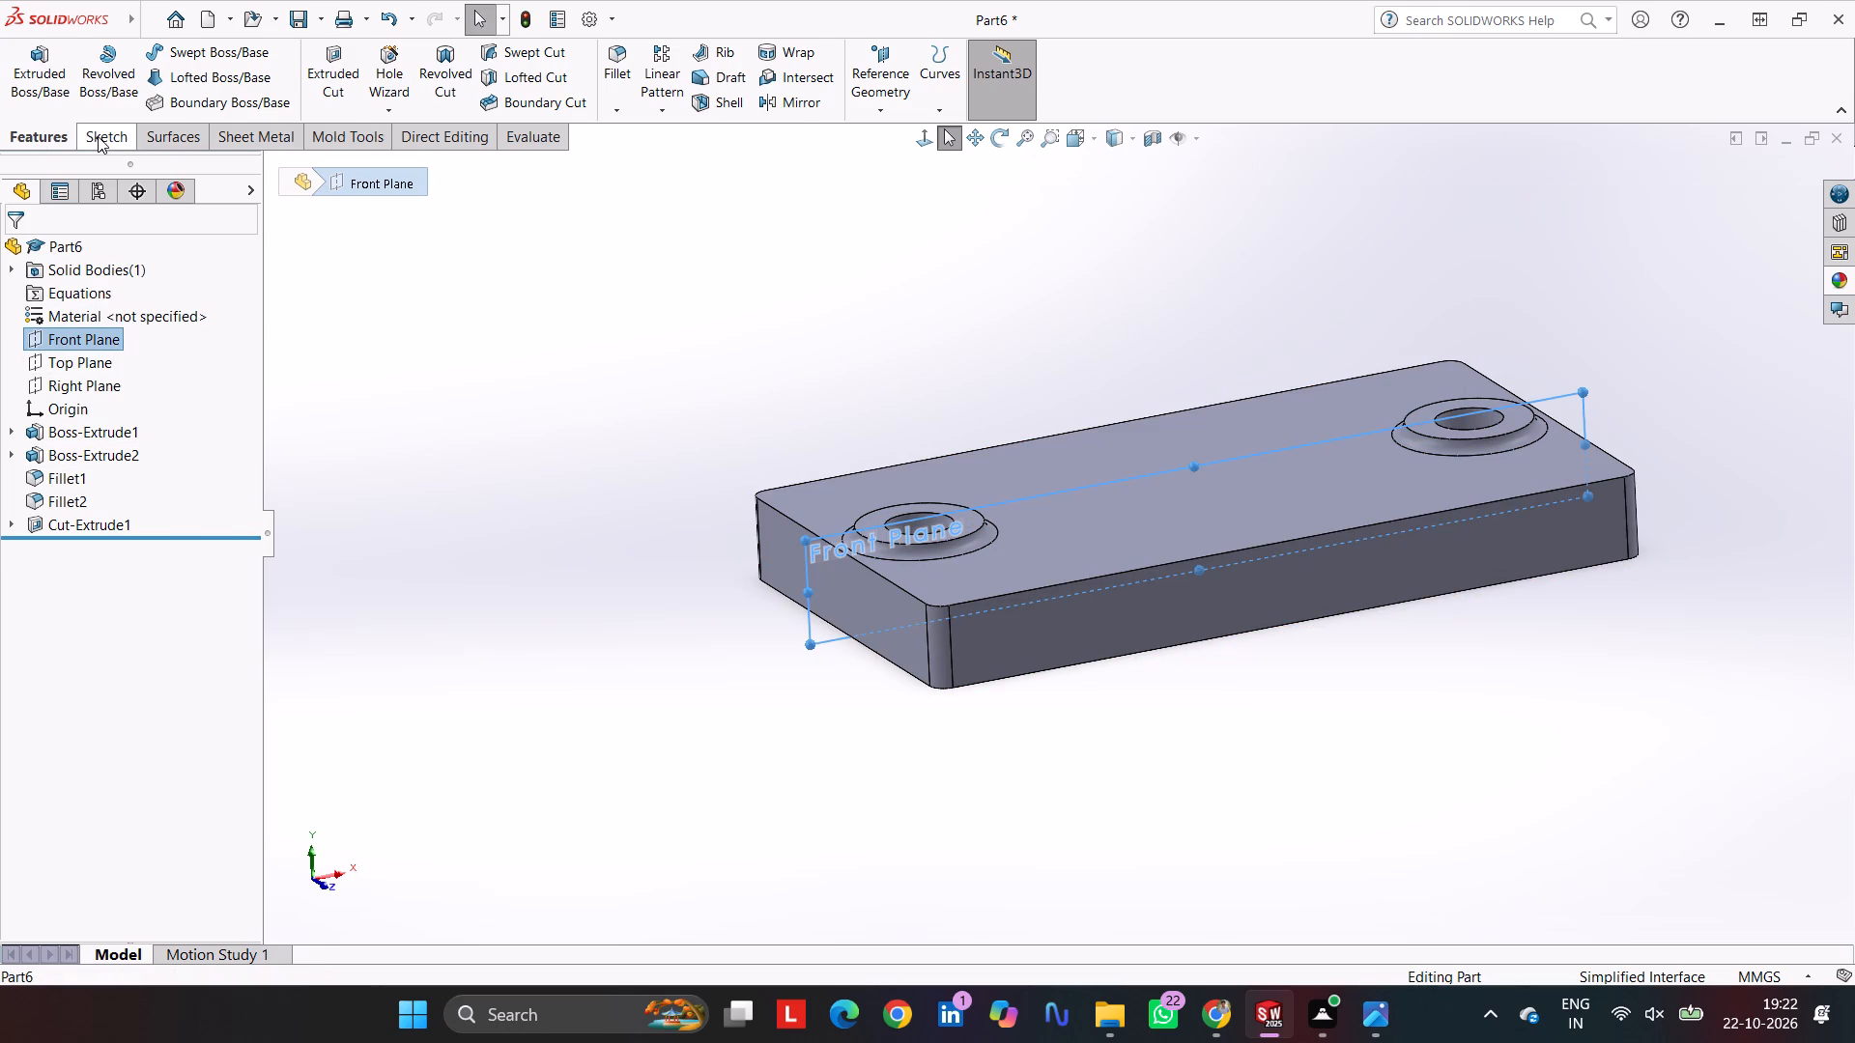
left_click(32, 62)
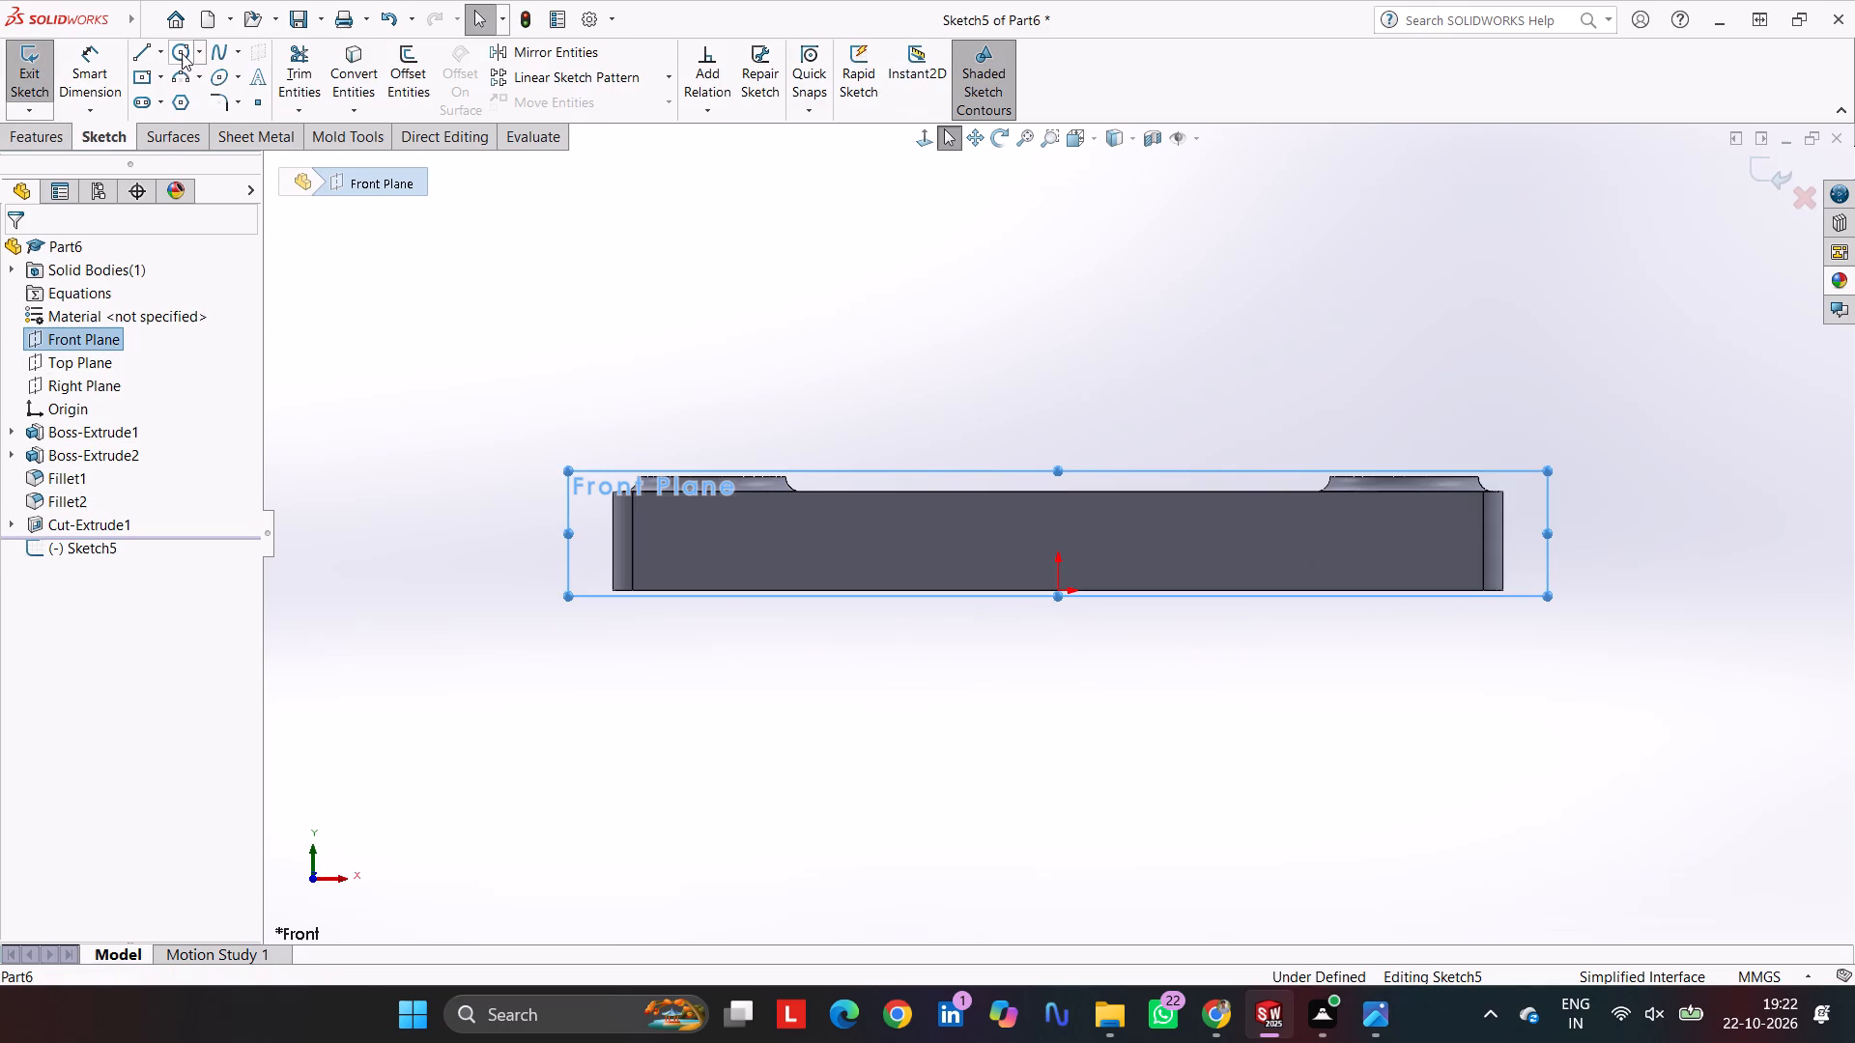
left_click(139, 47)
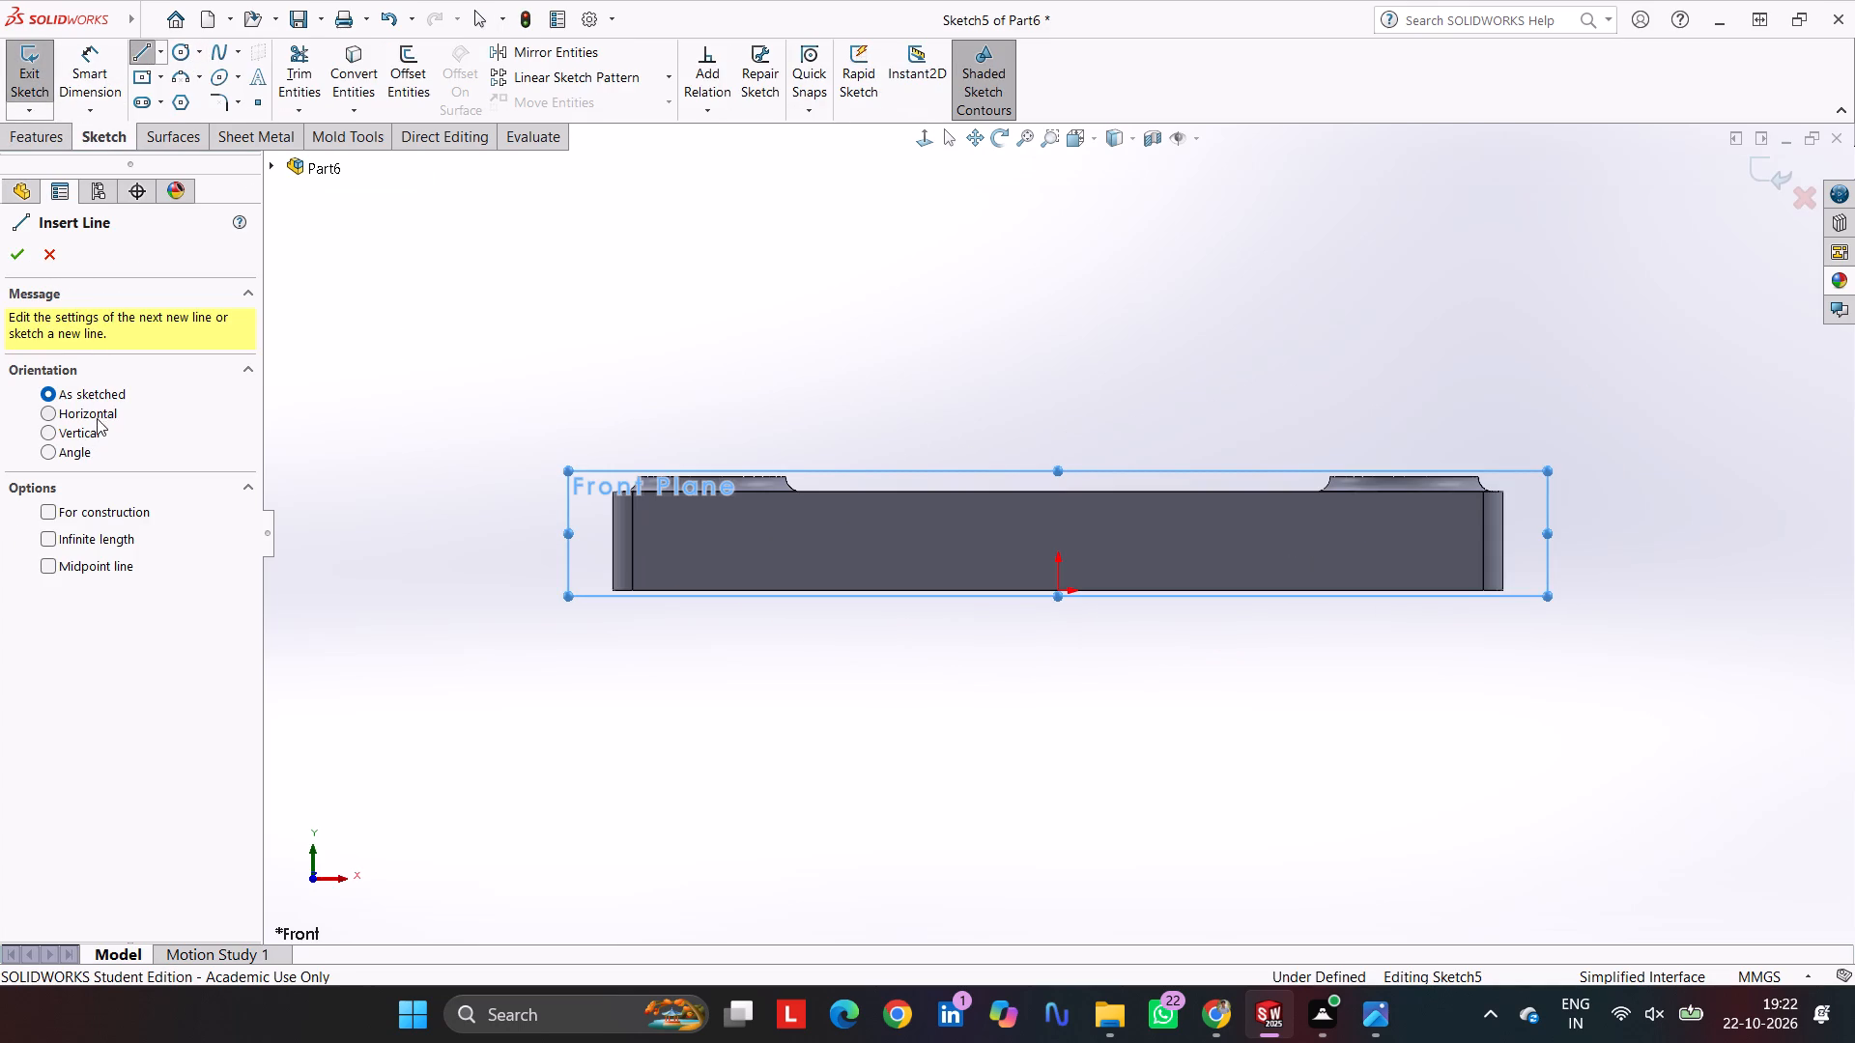
left_click(88, 427)
left_click(88, 546)
left_click(107, 512)
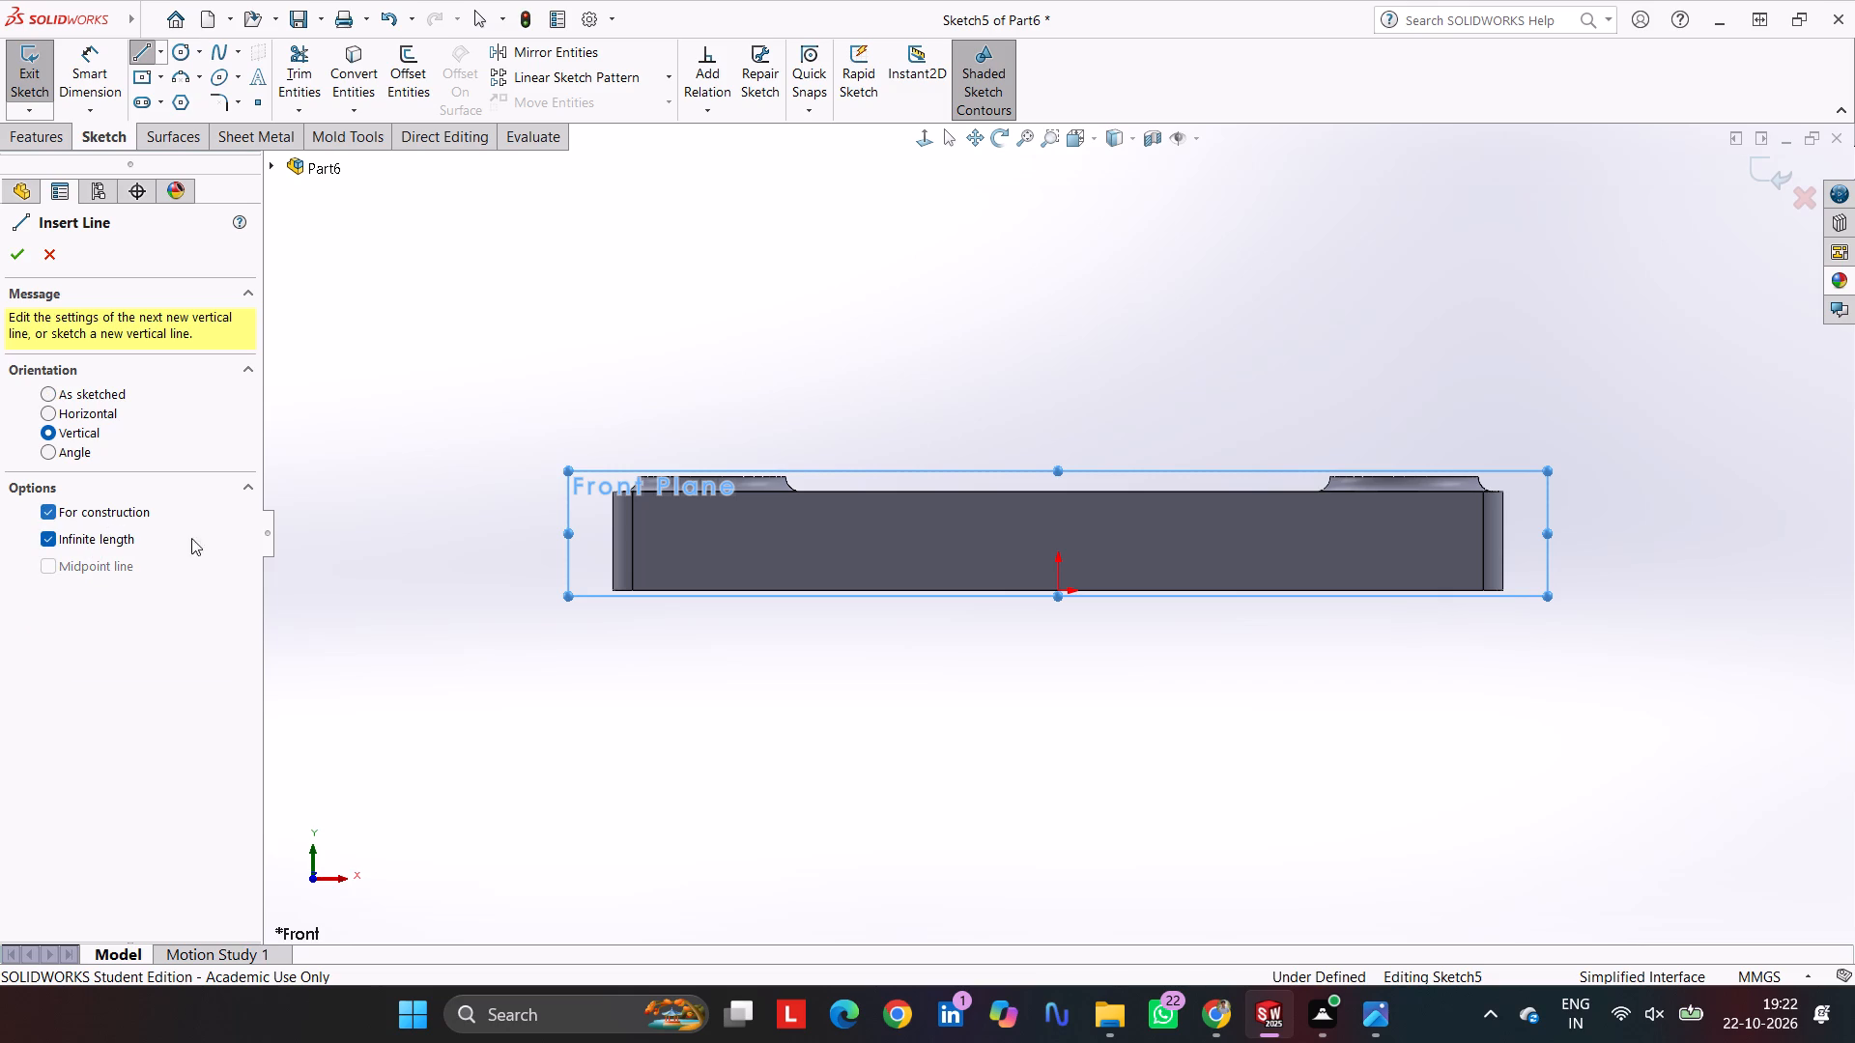
left_click(1057, 589)
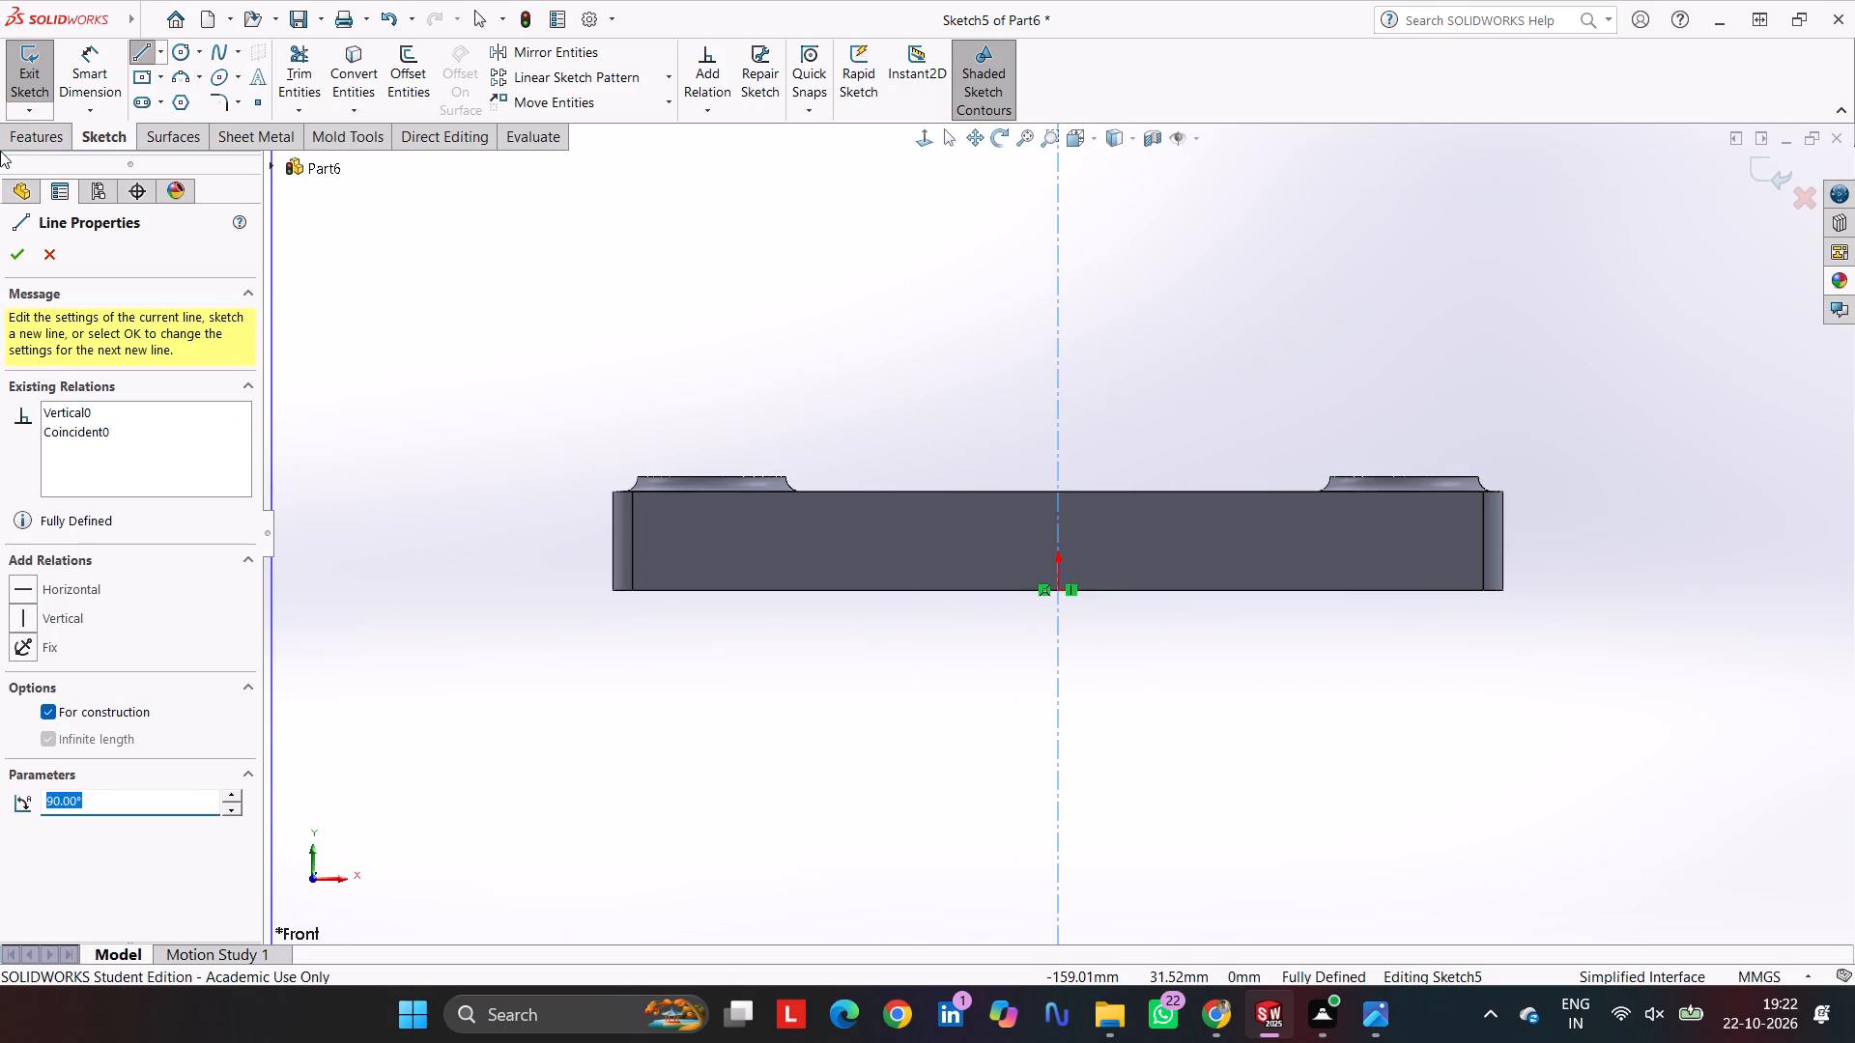
left_click(8, 251)
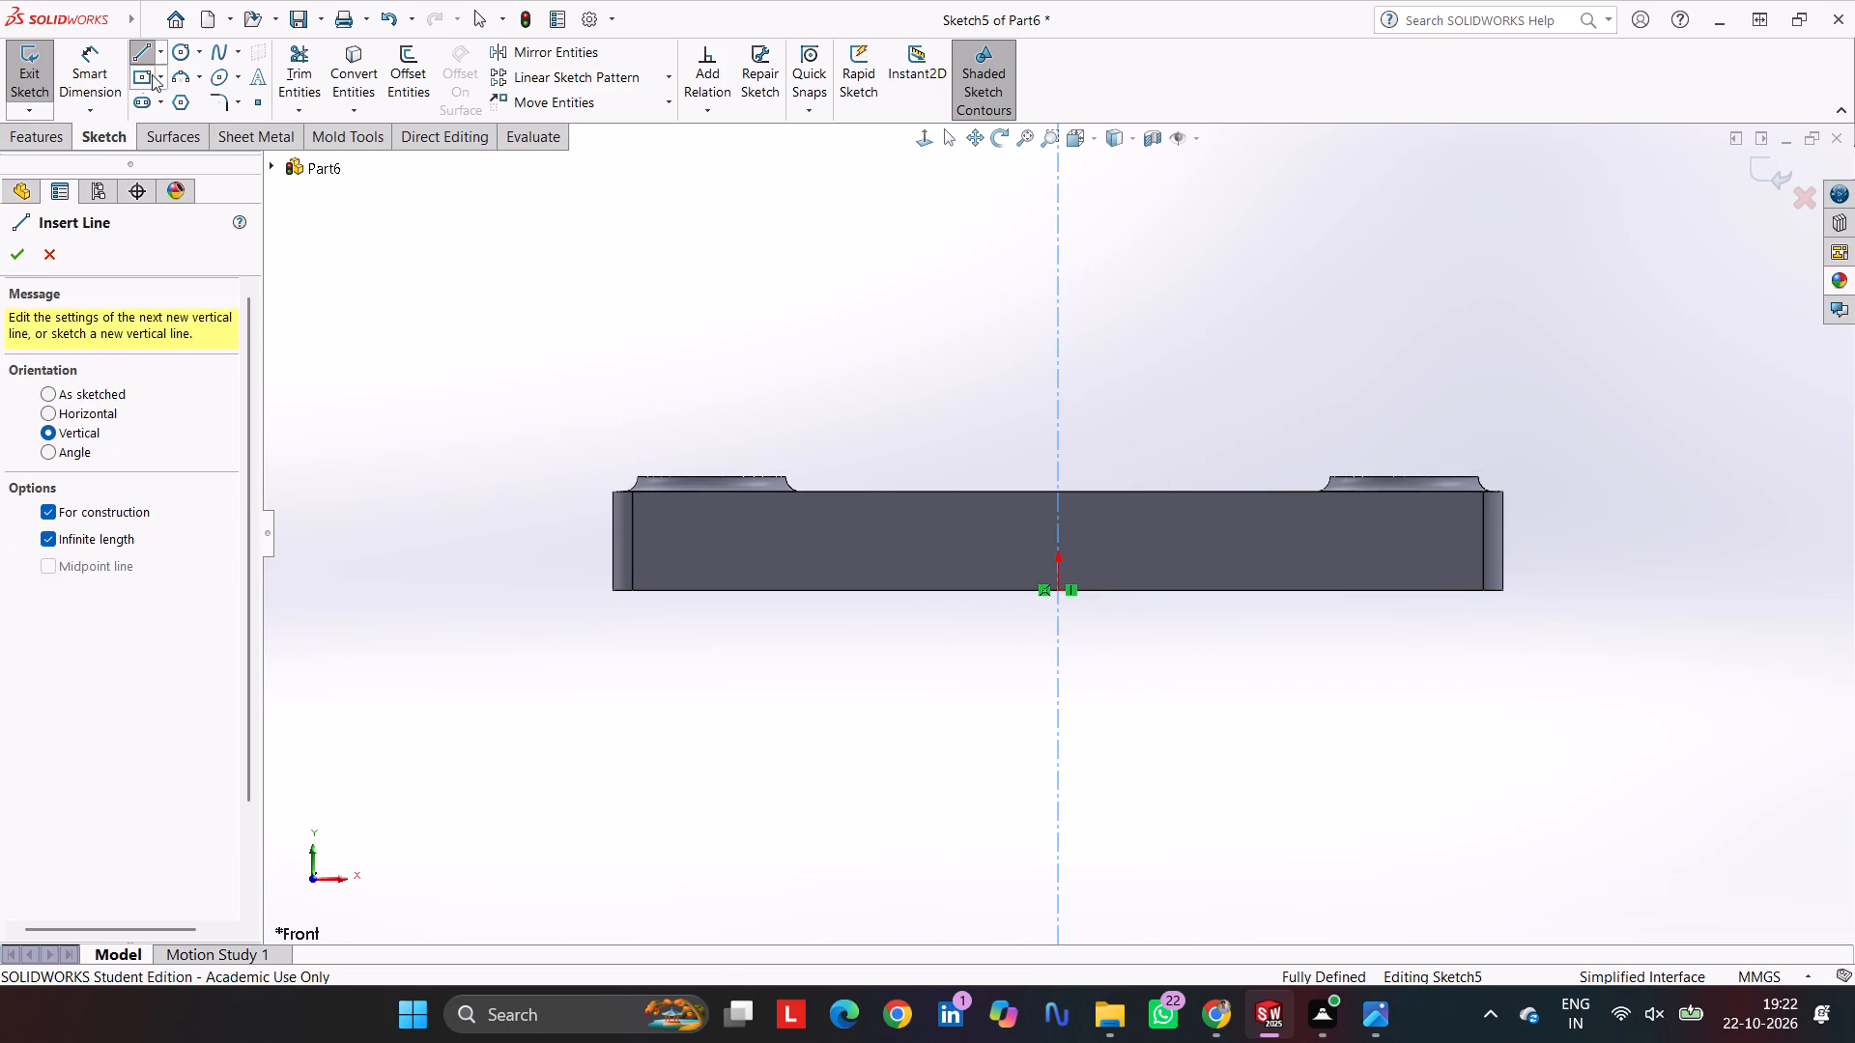
left_click(74, 414)
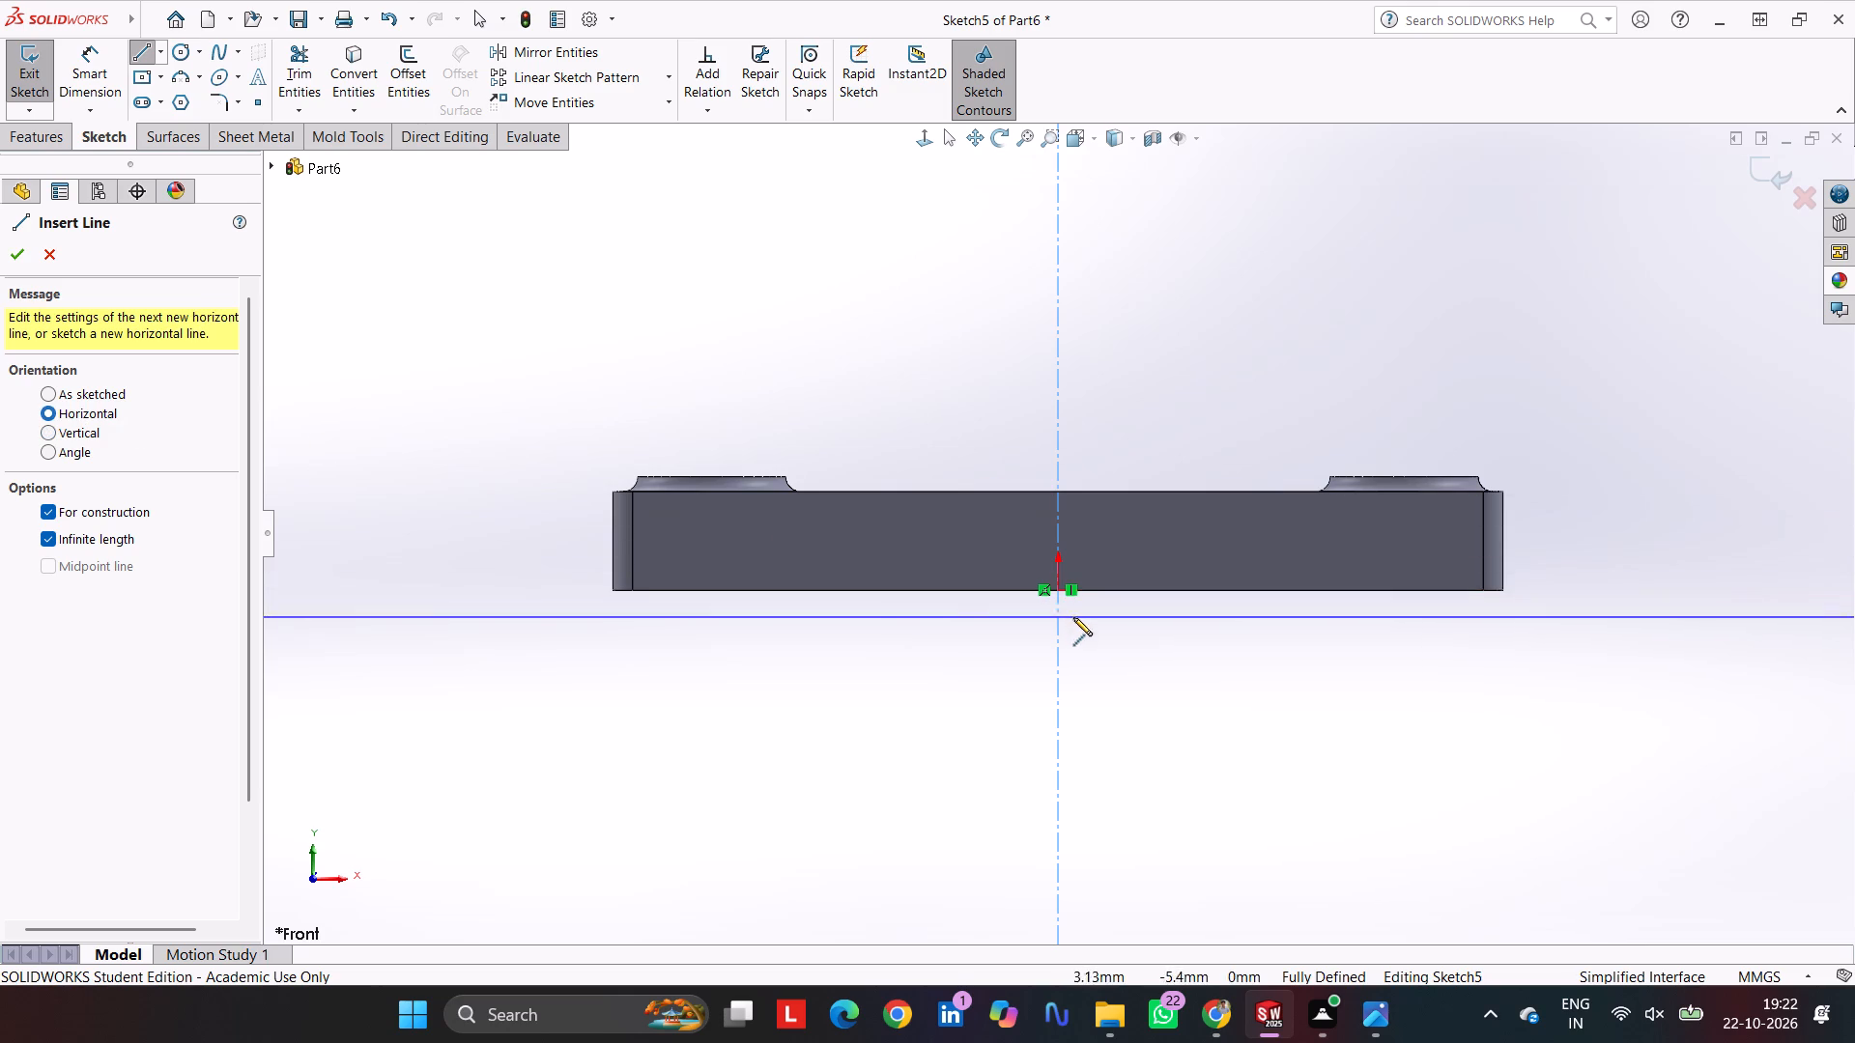
left_click(1055, 593)
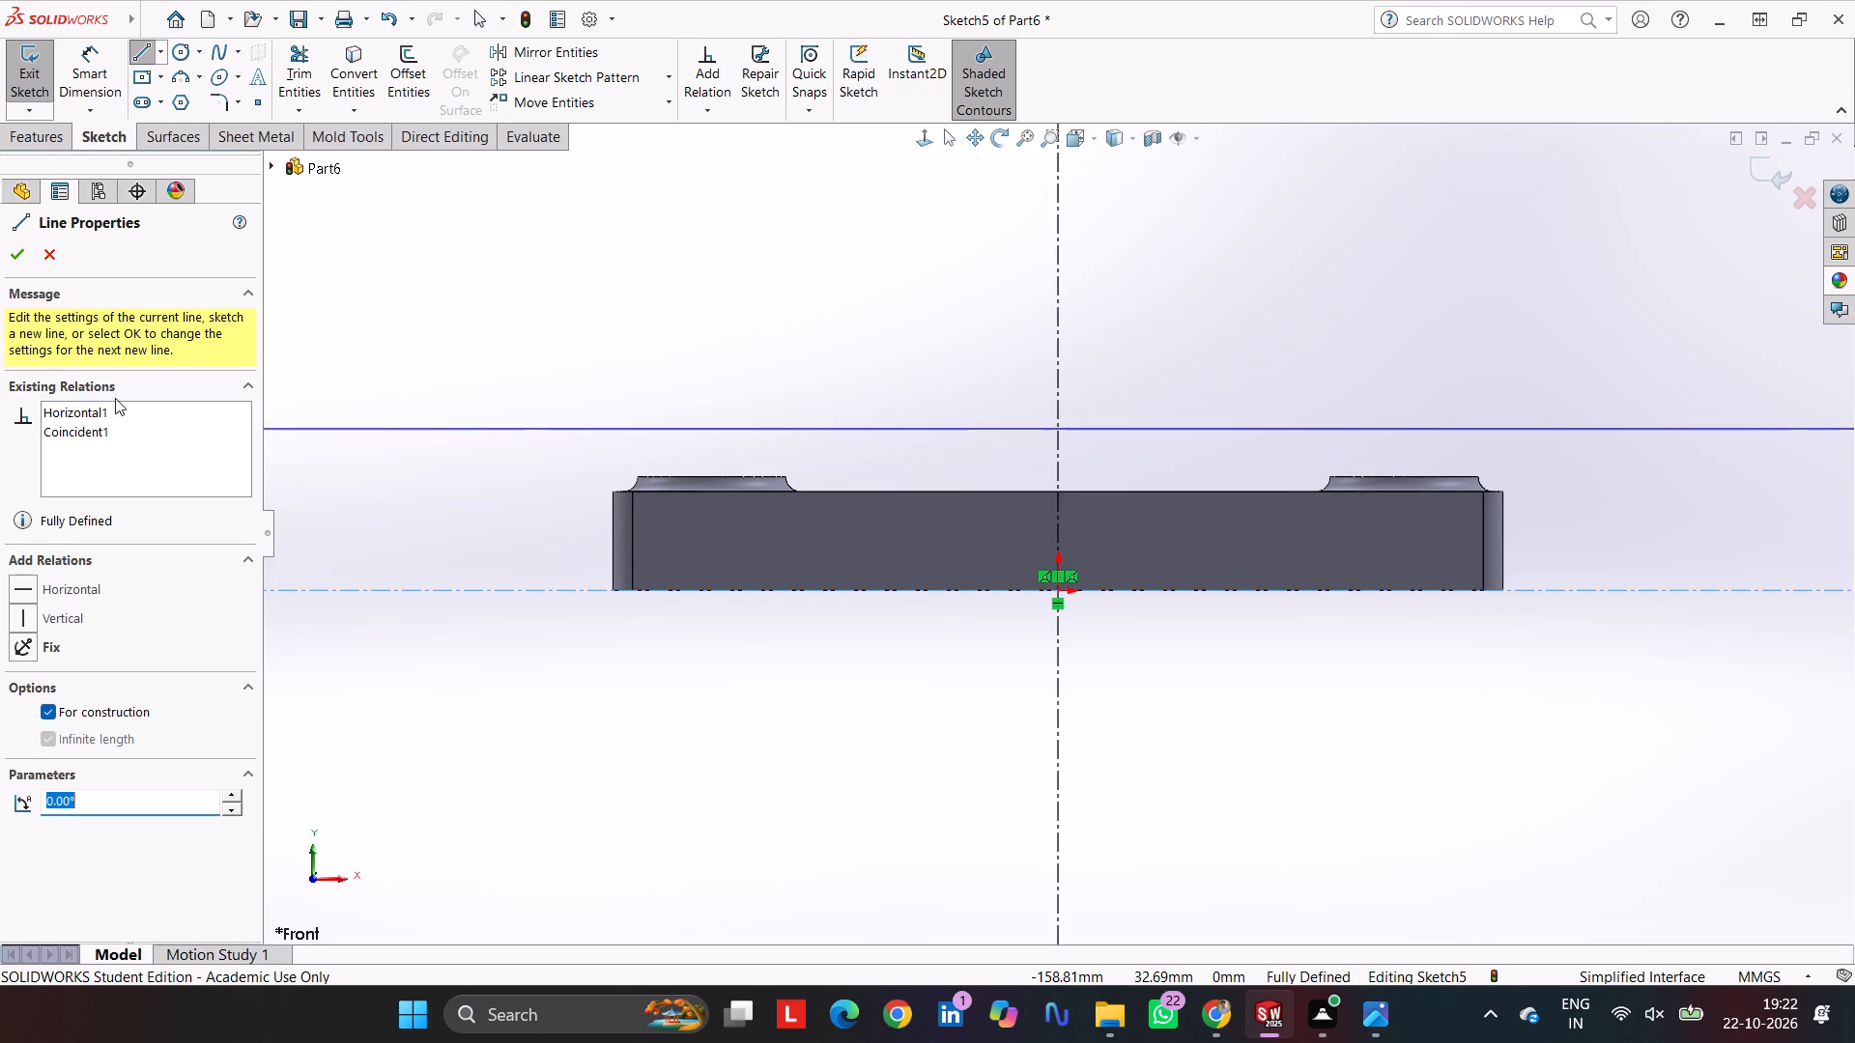
double_click(9, 249)
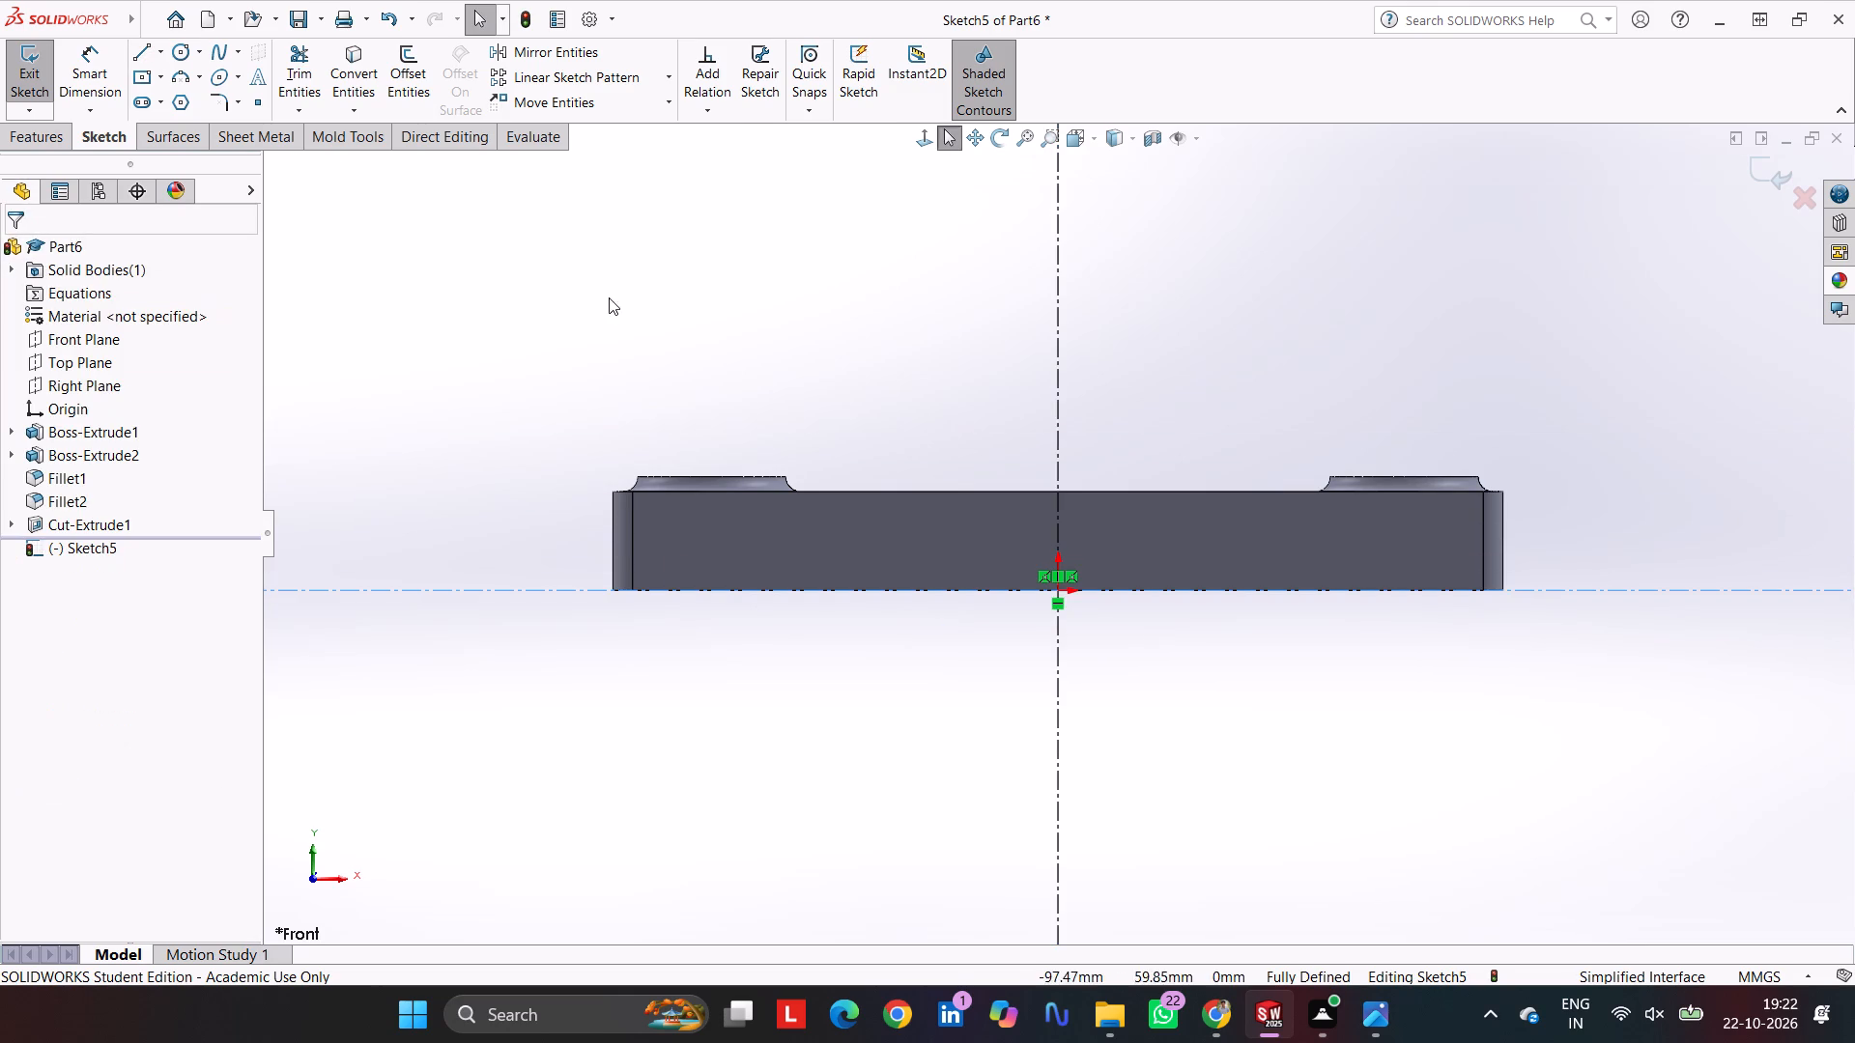
Sketch two concentric circles, about 94 mm and 73 mm in diameter, centred on the vertical construction line about 7 mm below the origin.
left_click(181, 47)
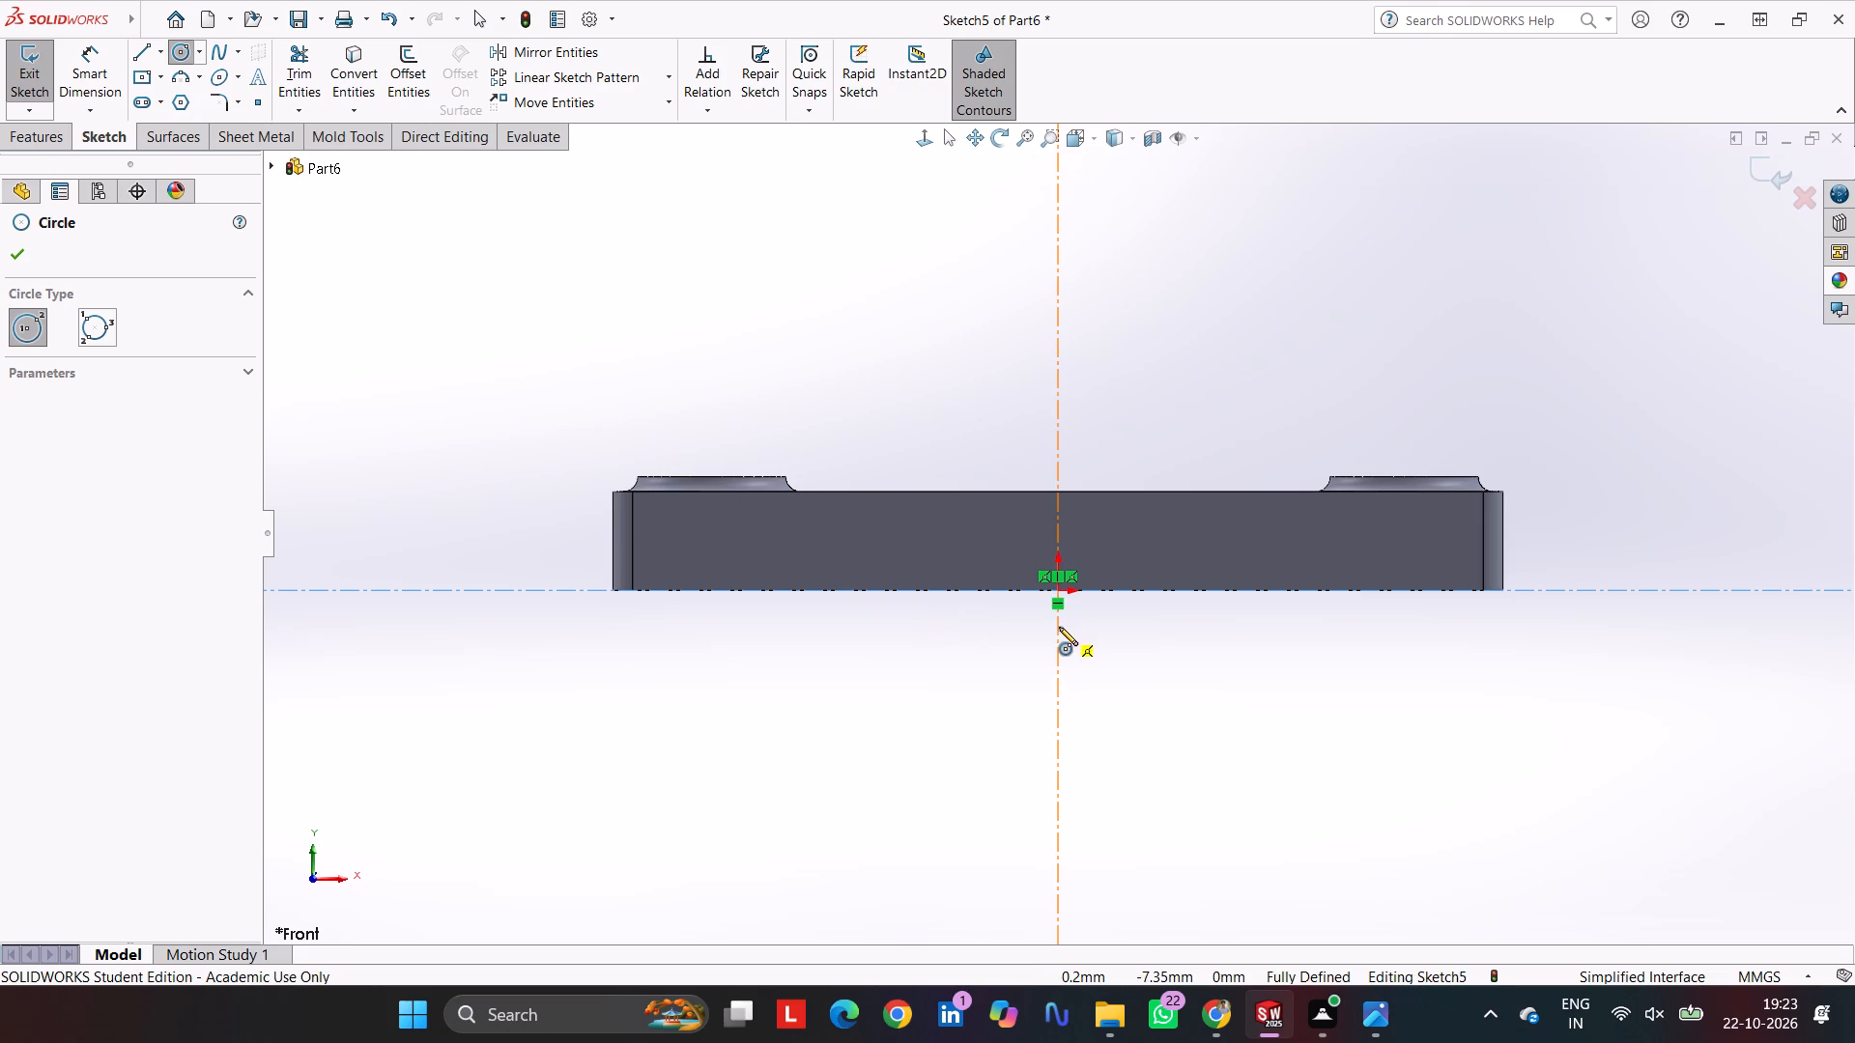
left_click(1059, 627)
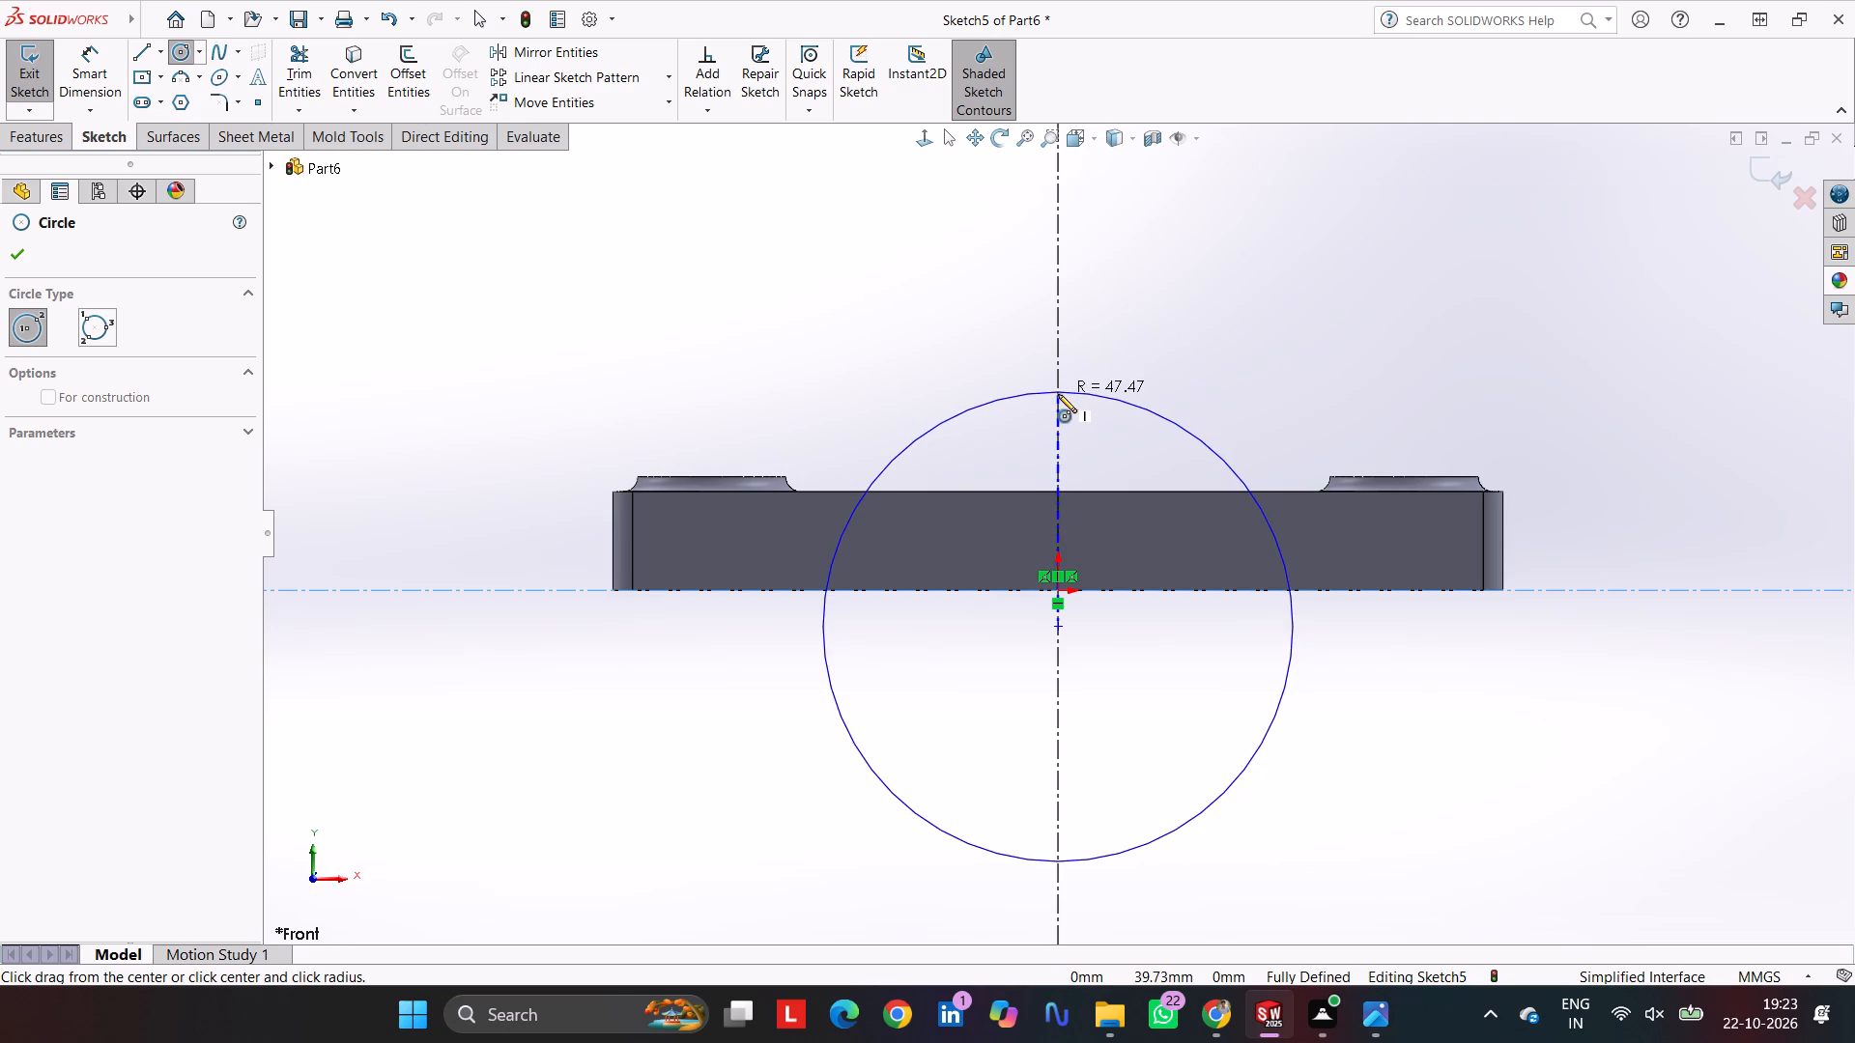
left_click(1058, 394)
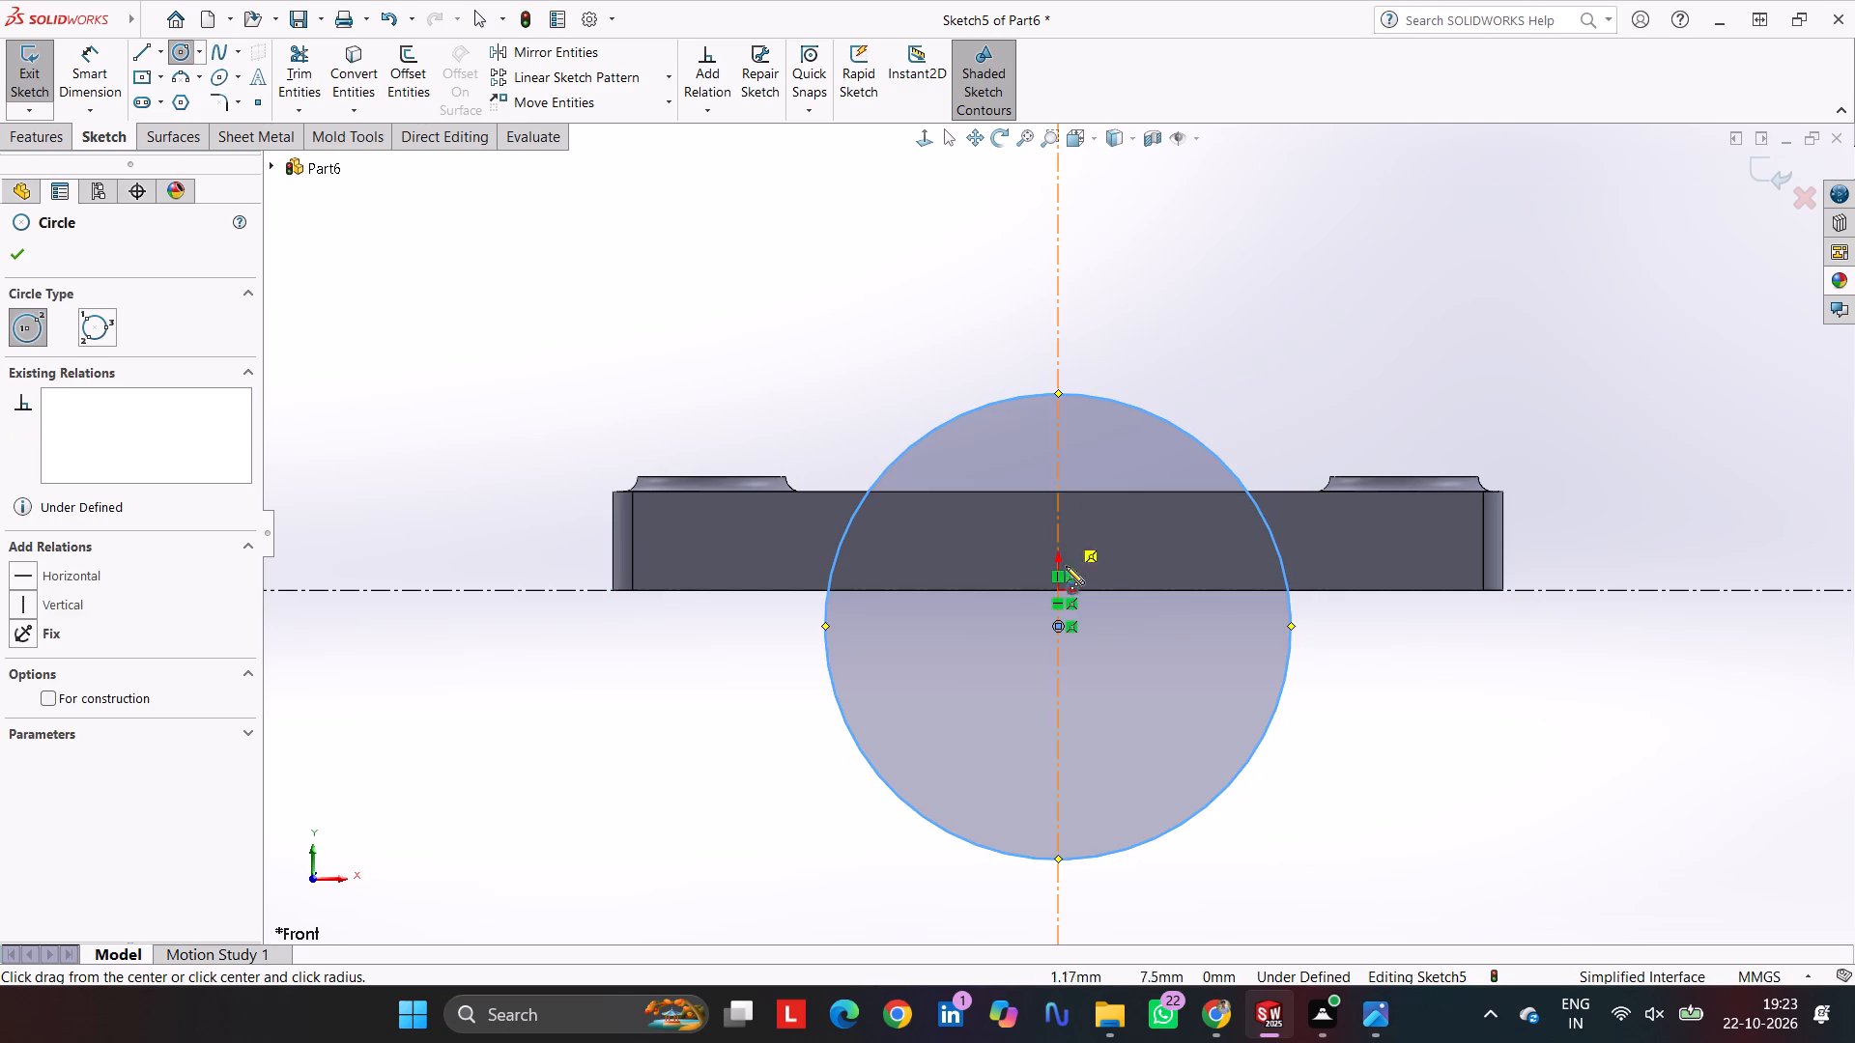
left_click(1055, 593)
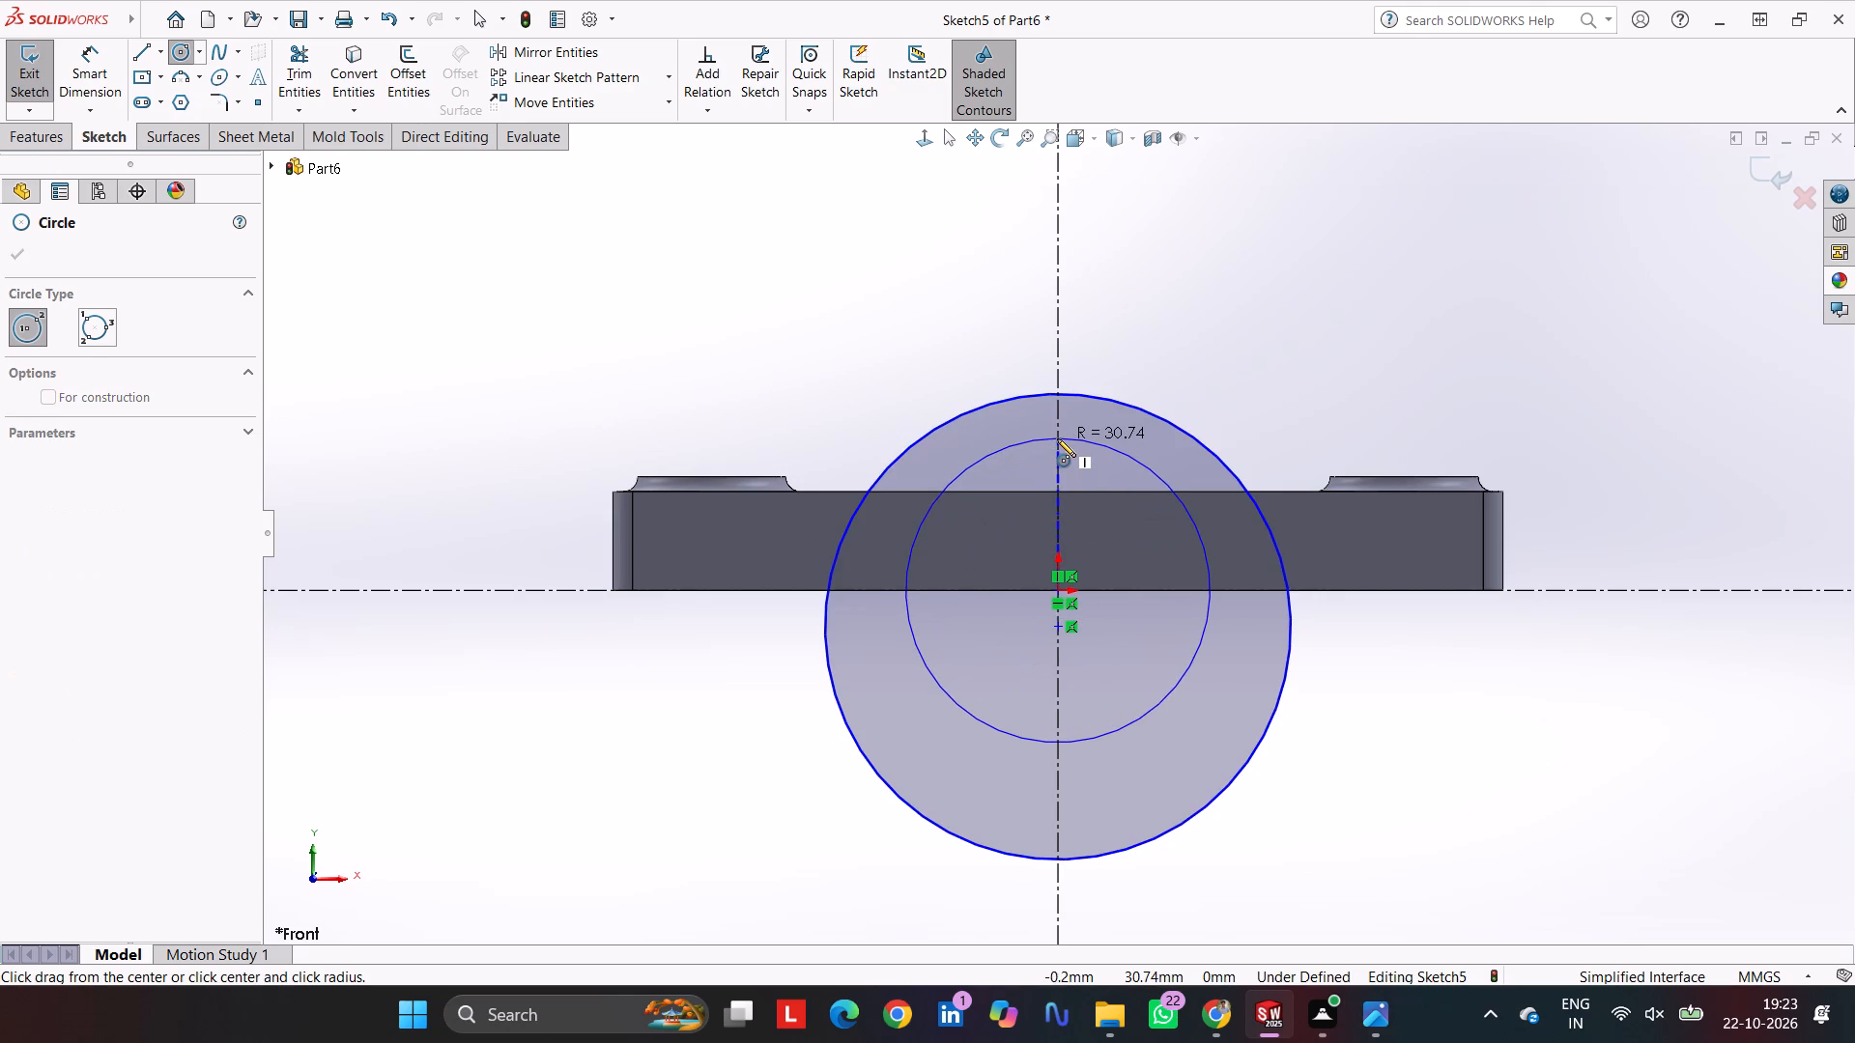
key("Escape")
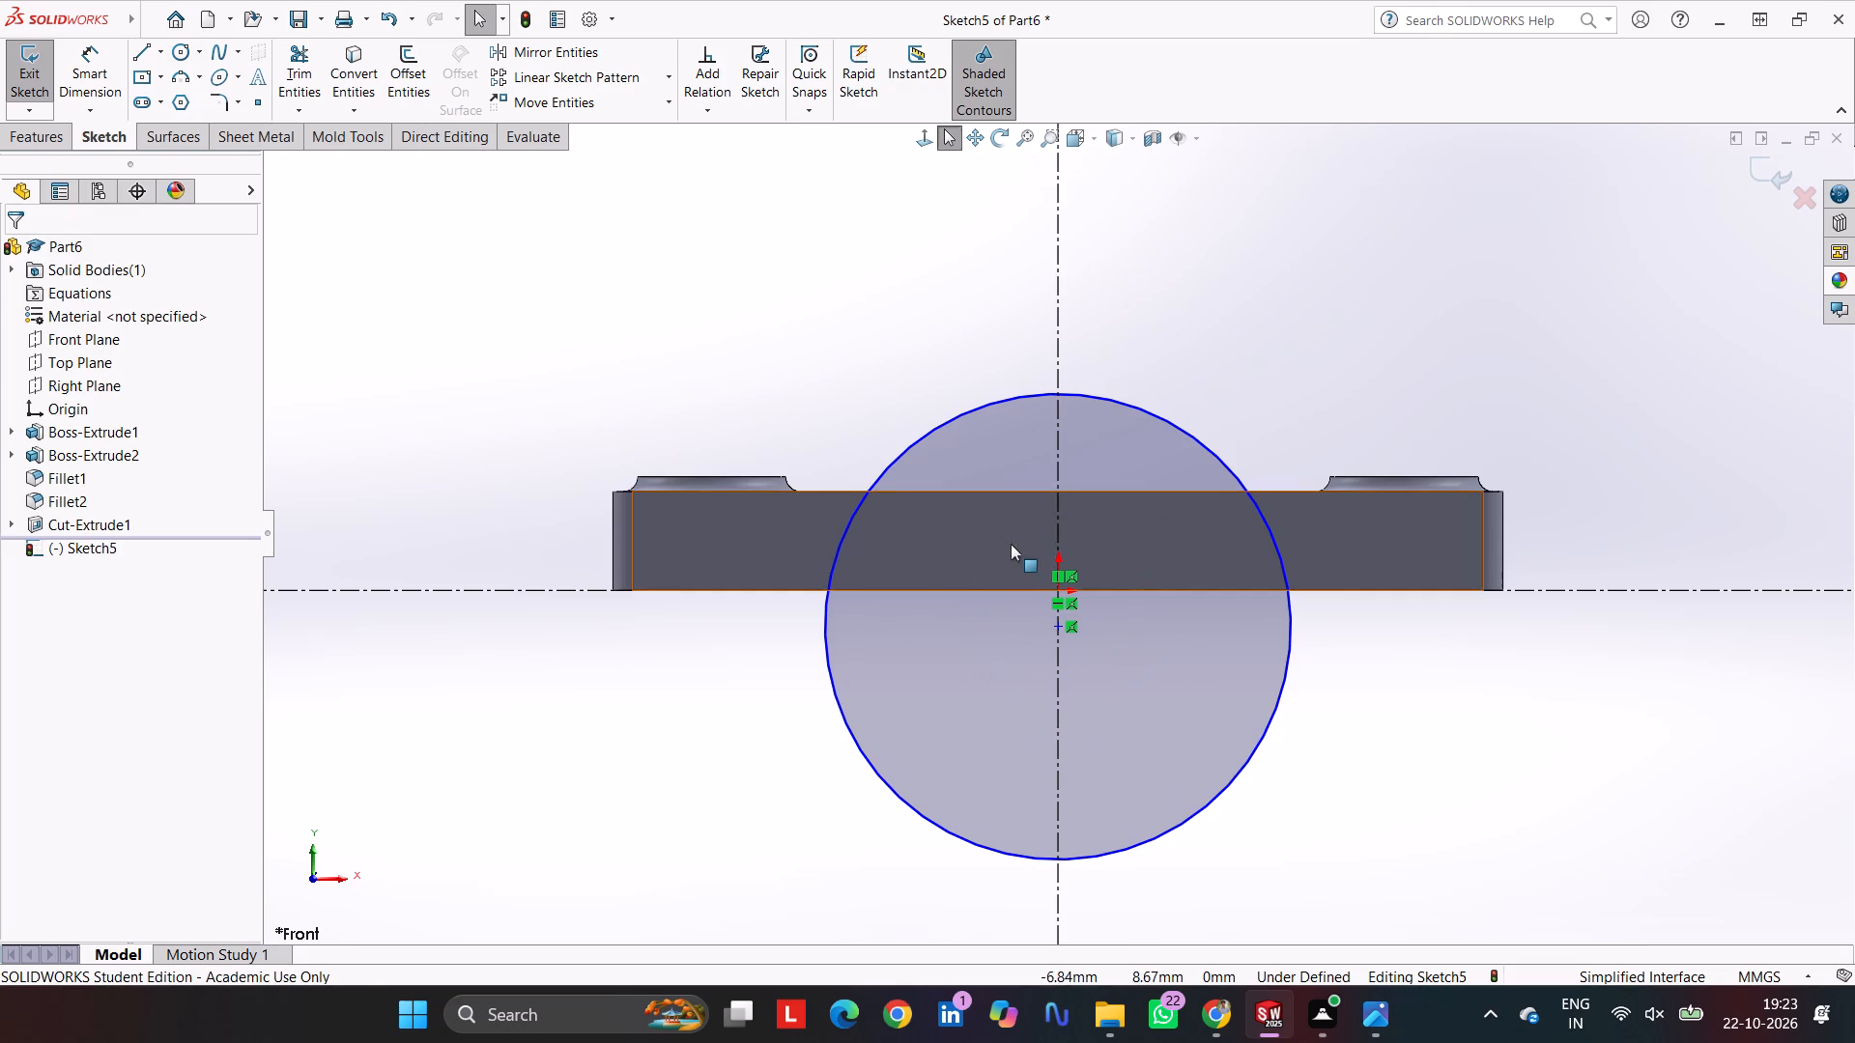
left_click(1061, 625)
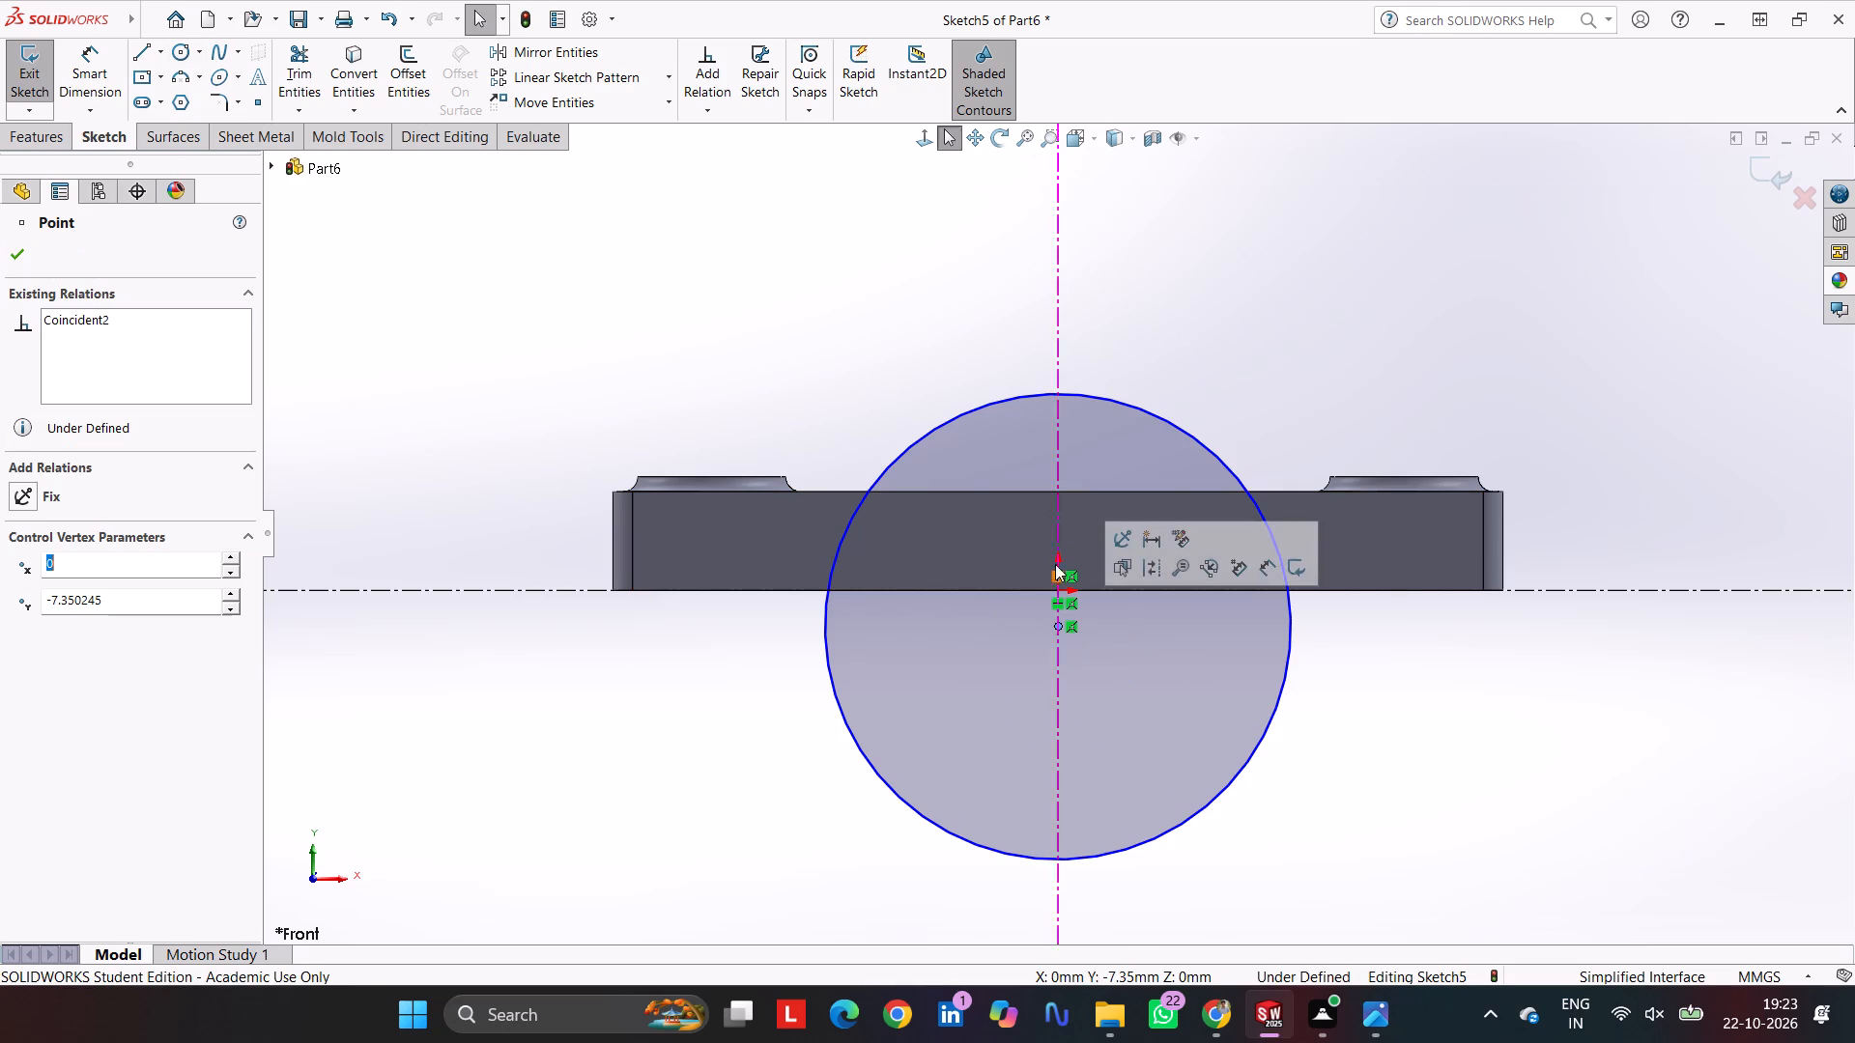
left_click(181, 63)
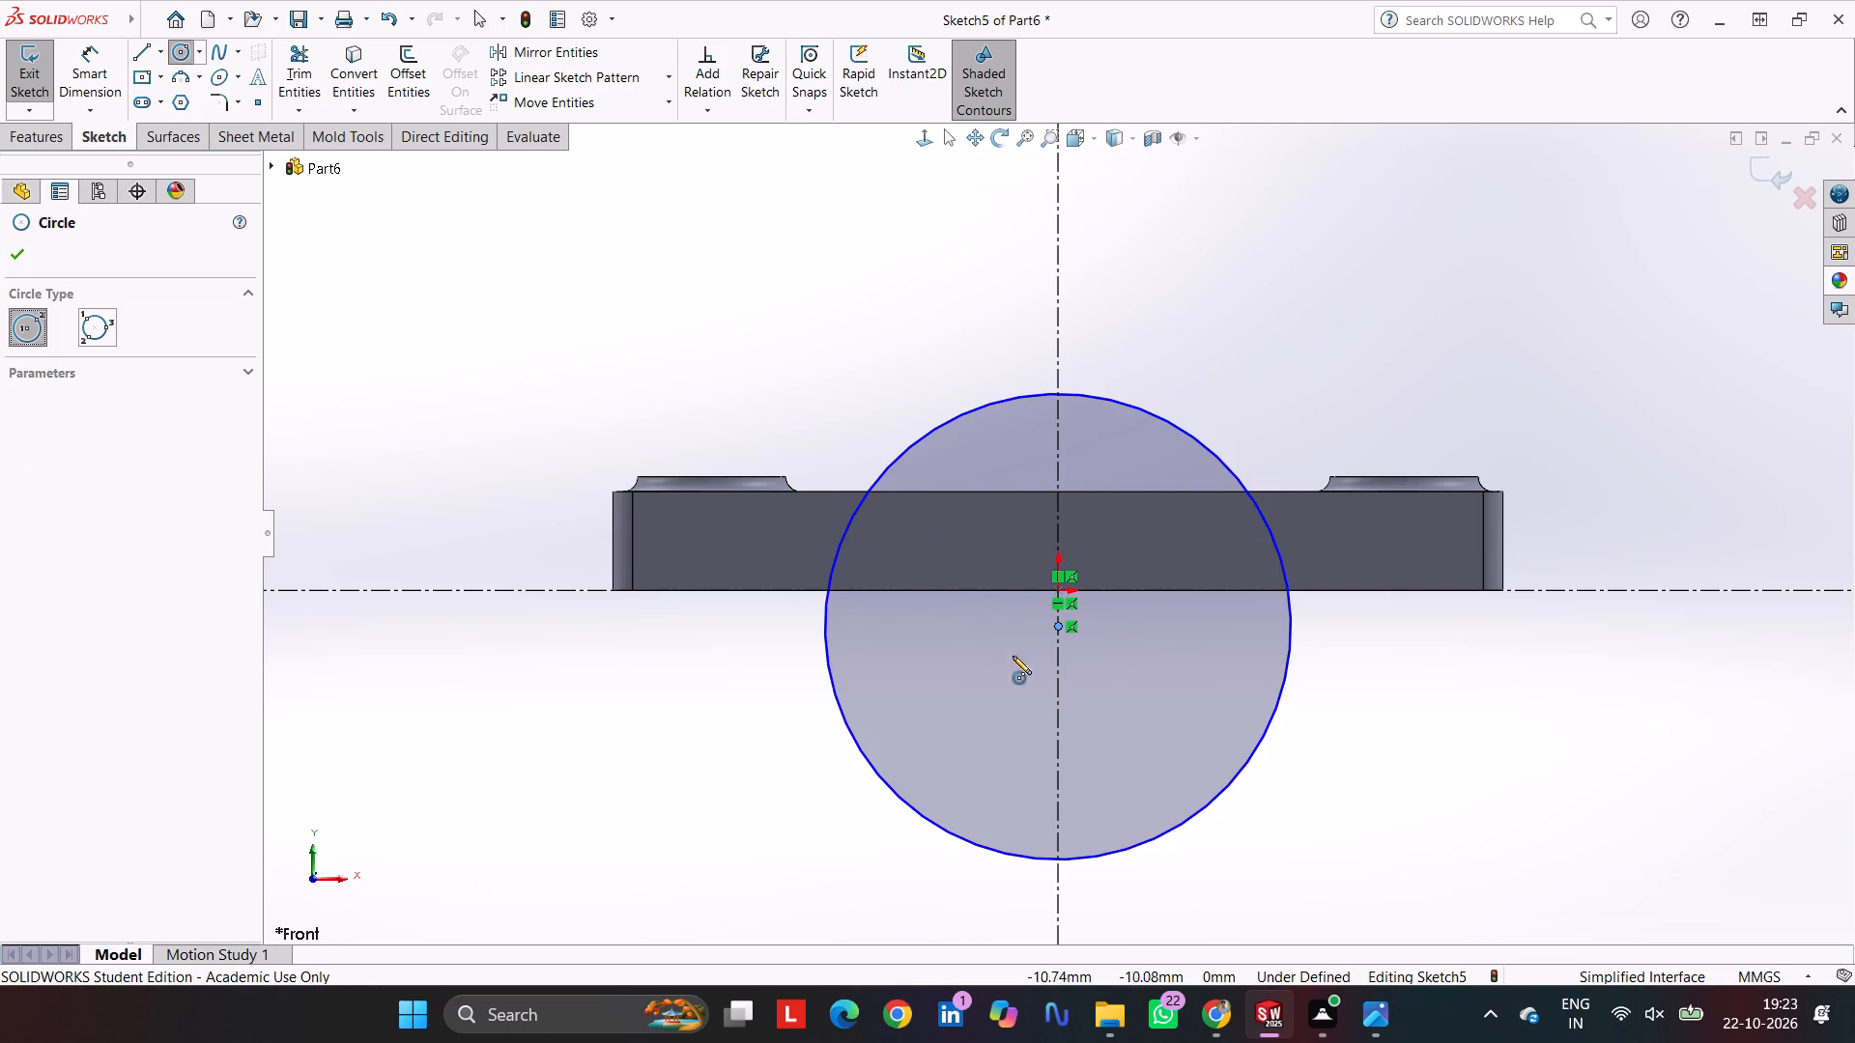
left_click(1057, 623)
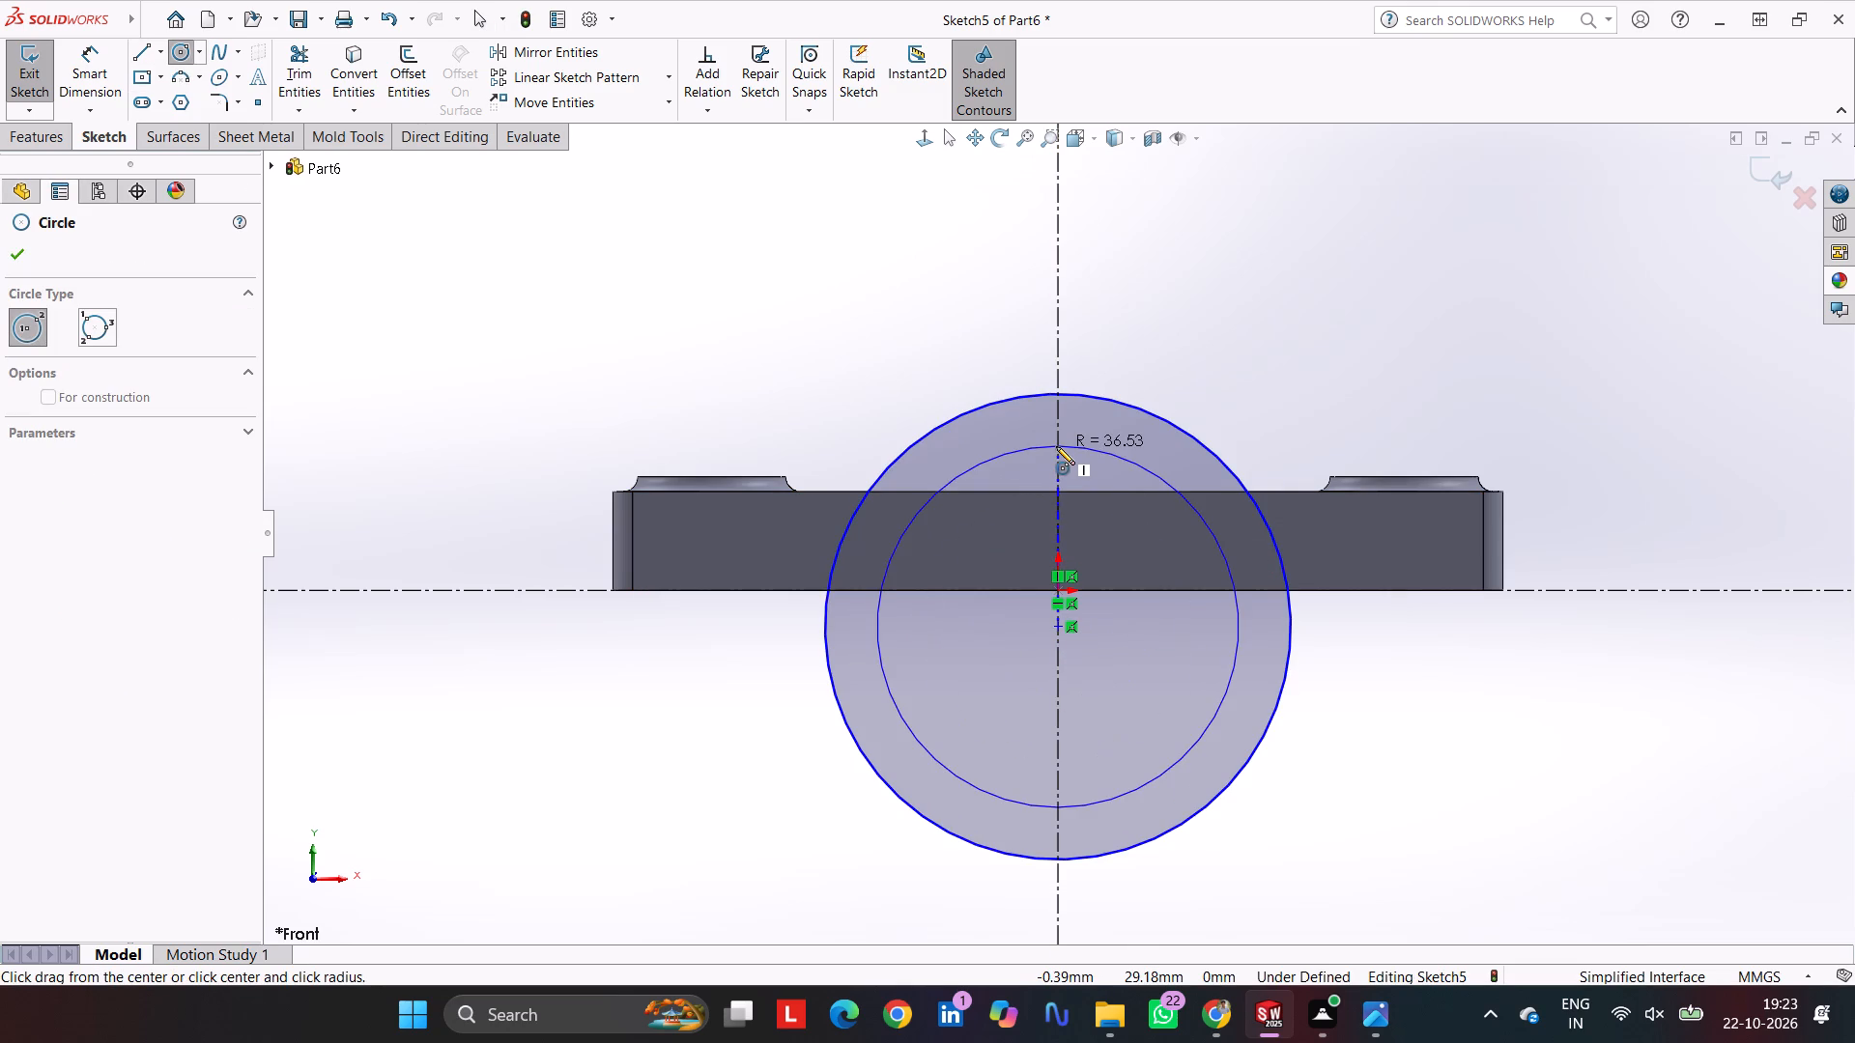
left_click(1056, 446)
key("Escape")
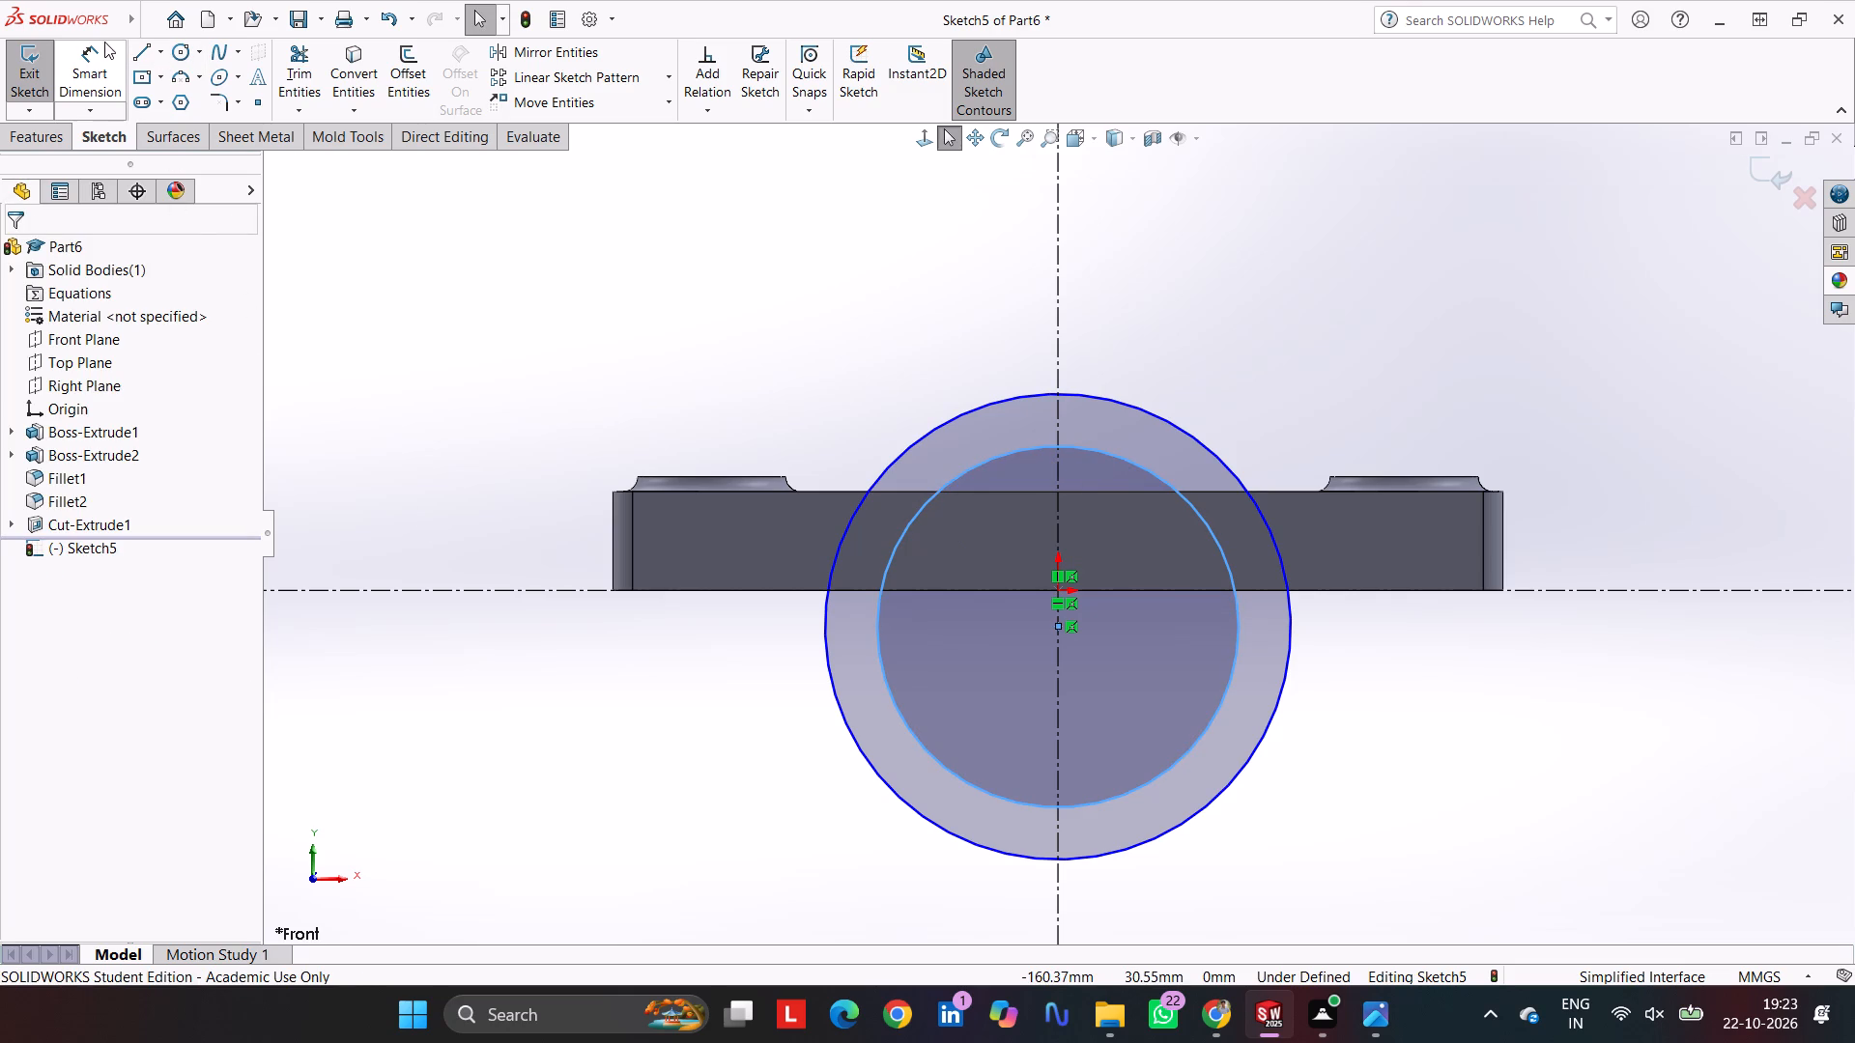
Dimension the outer circle with a diameter of 100 mm and the inner circle with 80 mm.
left_click(95, 58)
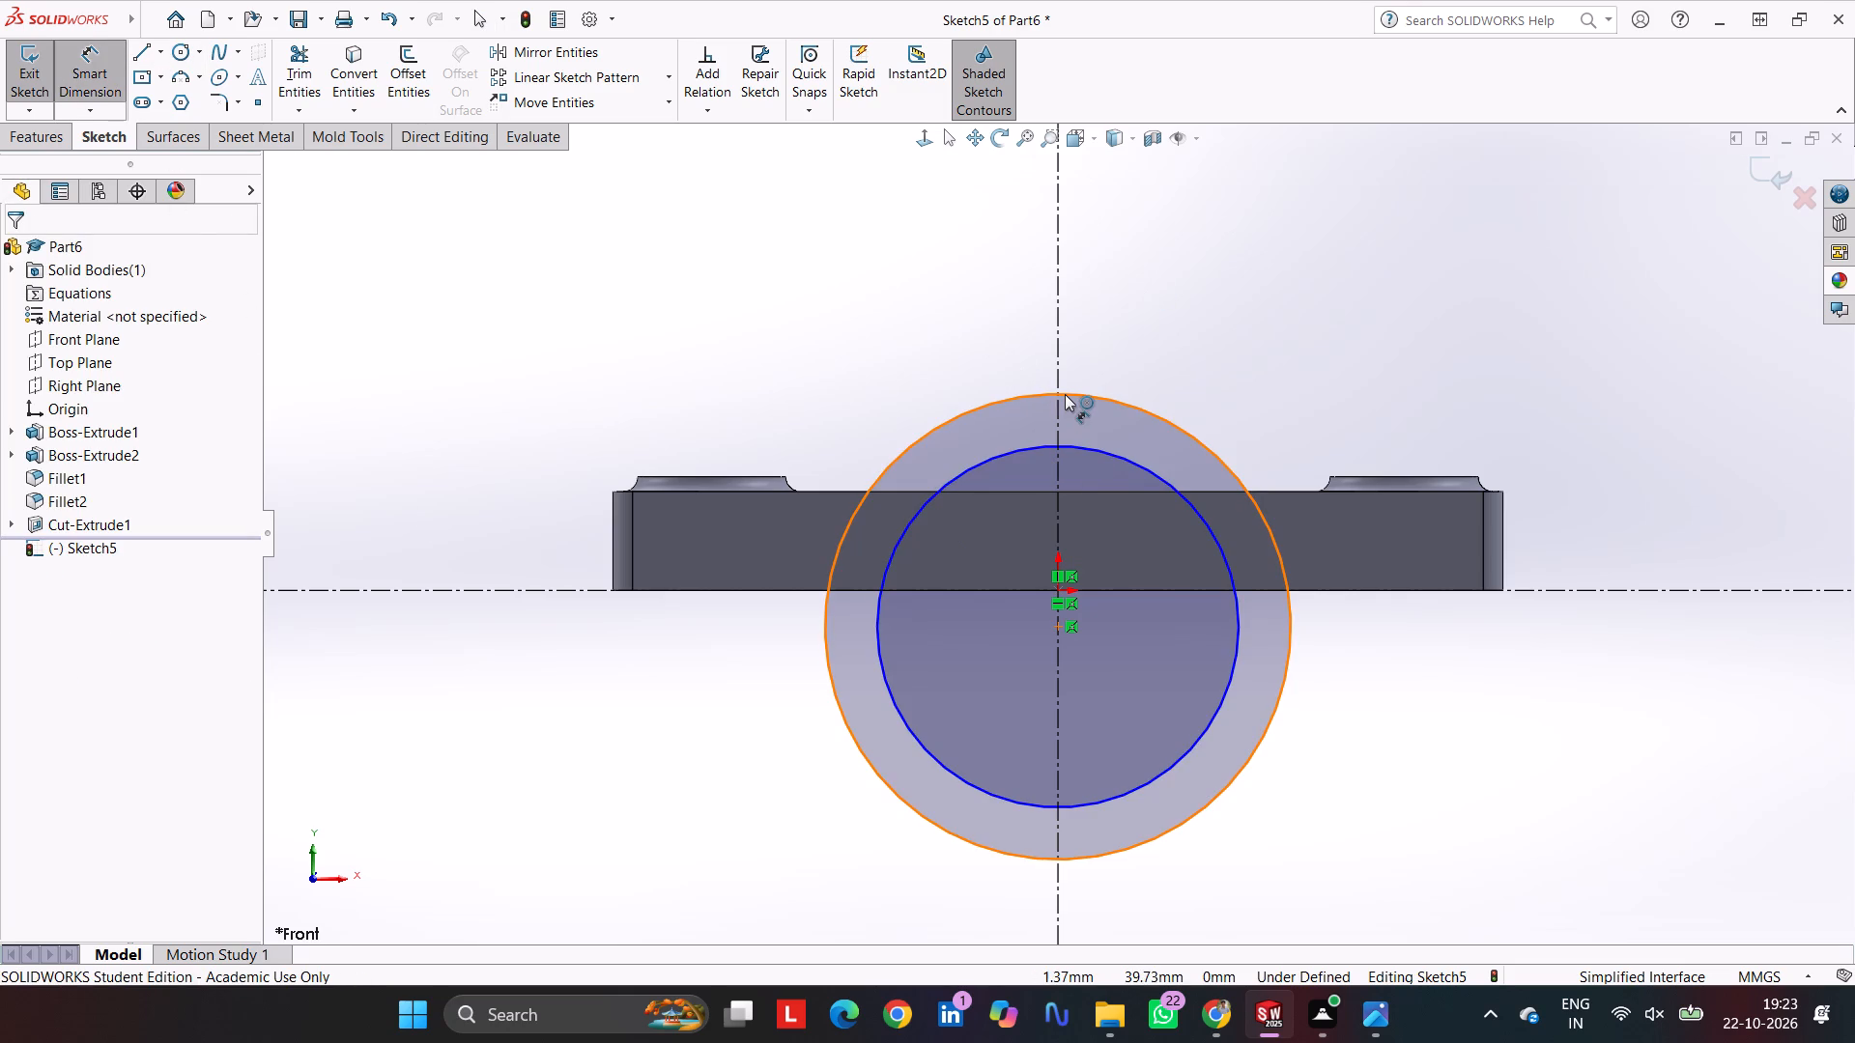
left_click(1065, 394)
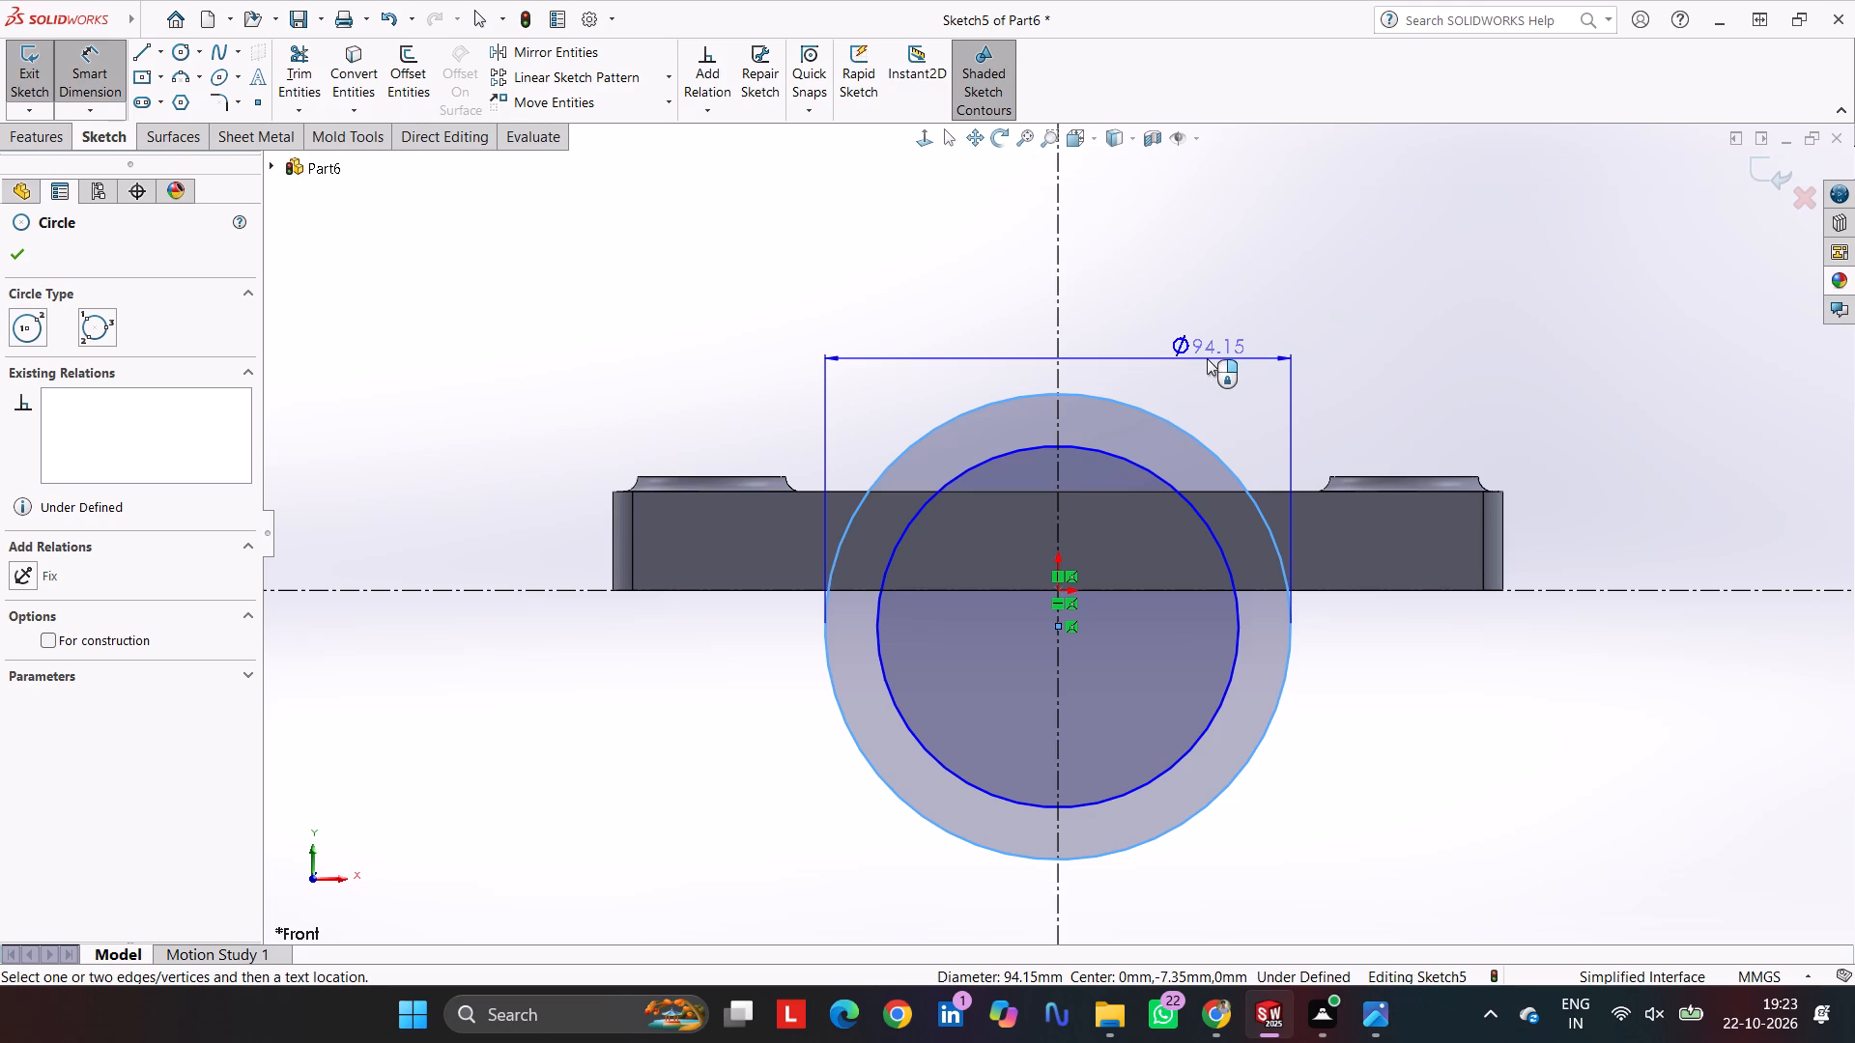
left_click(1207, 358)
type("100")
key("Return")
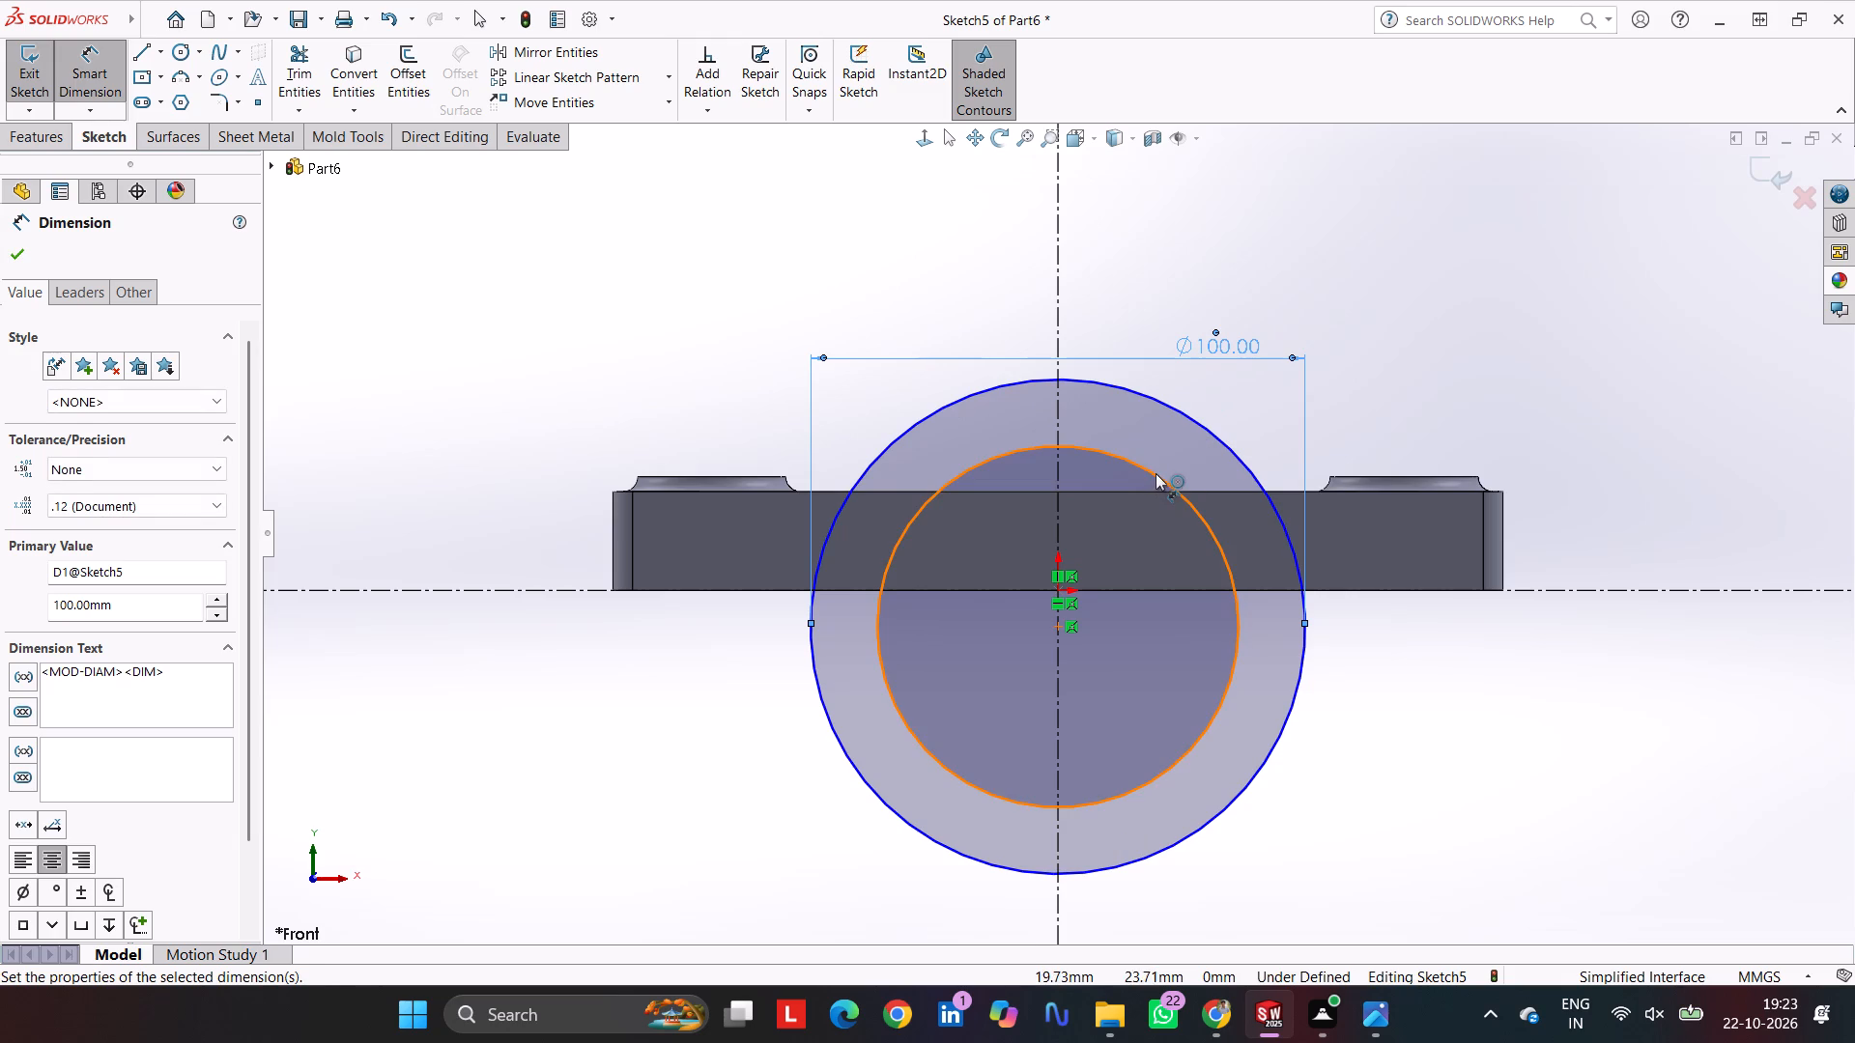
left_click(1156, 473)
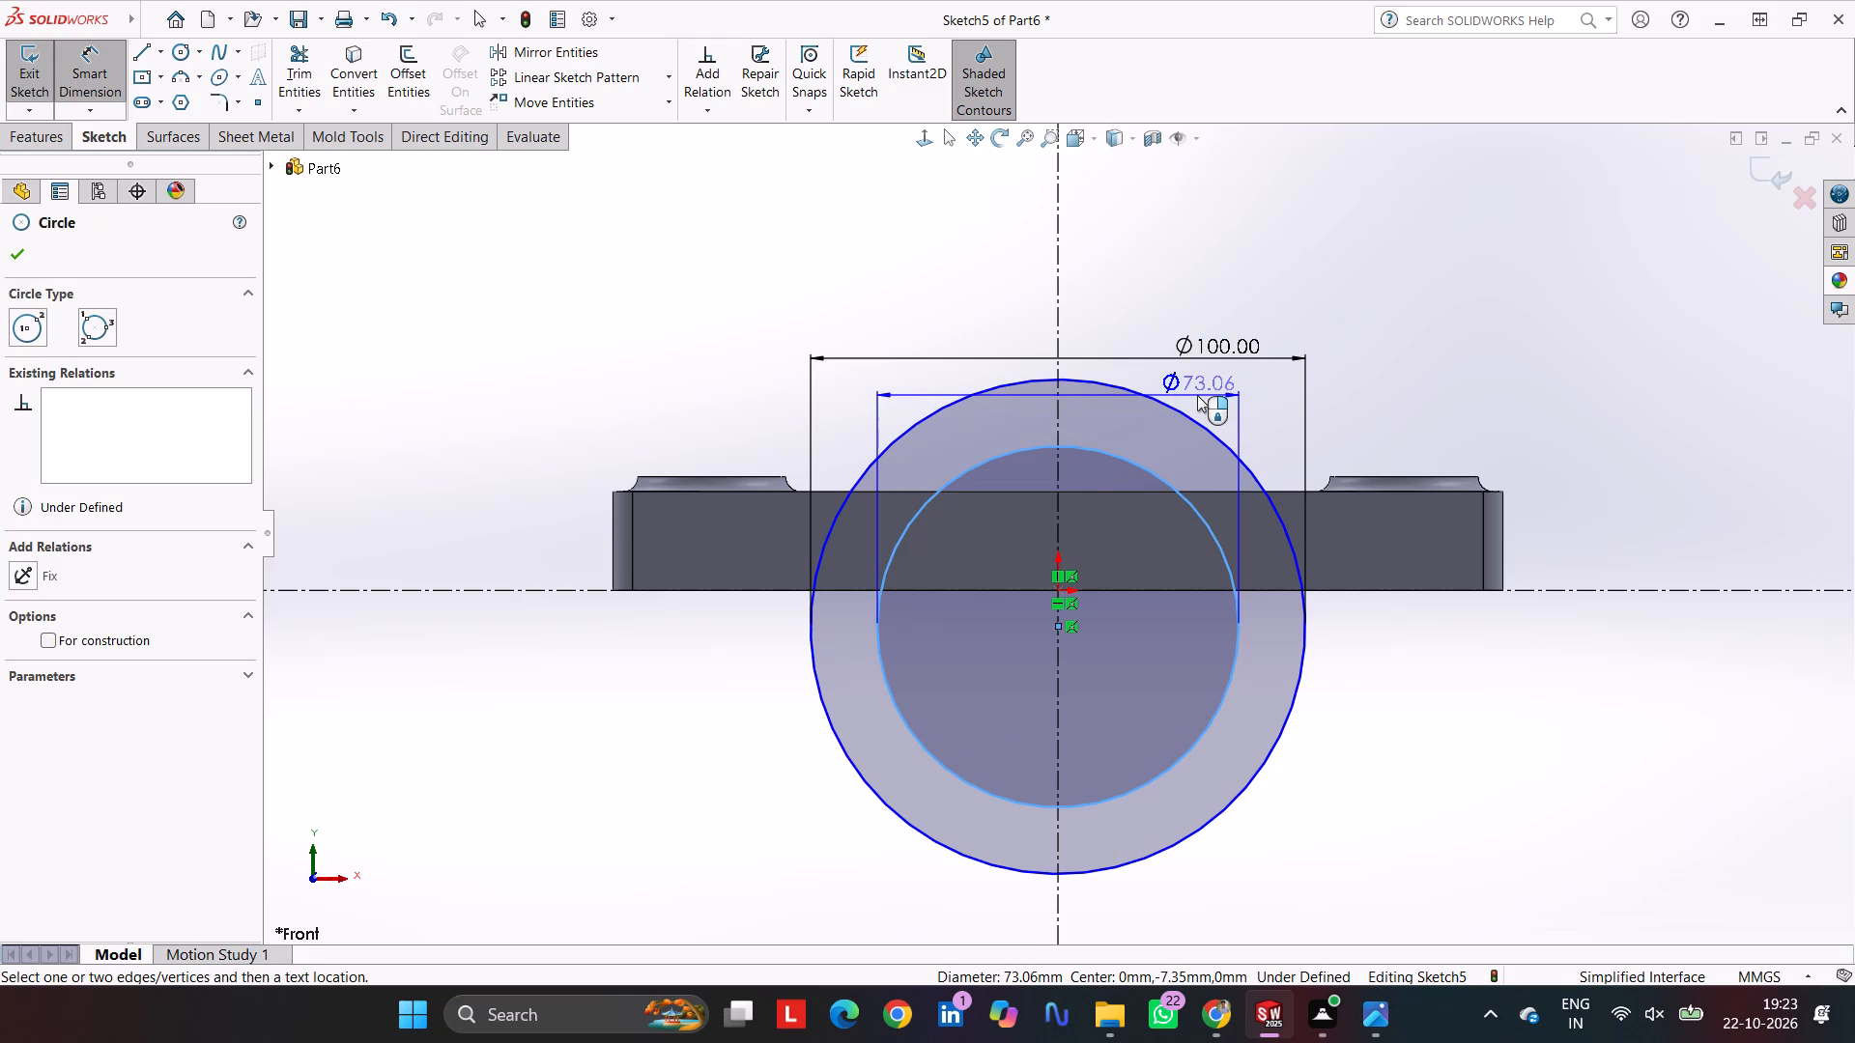
left_click(1109, 298)
type("80")
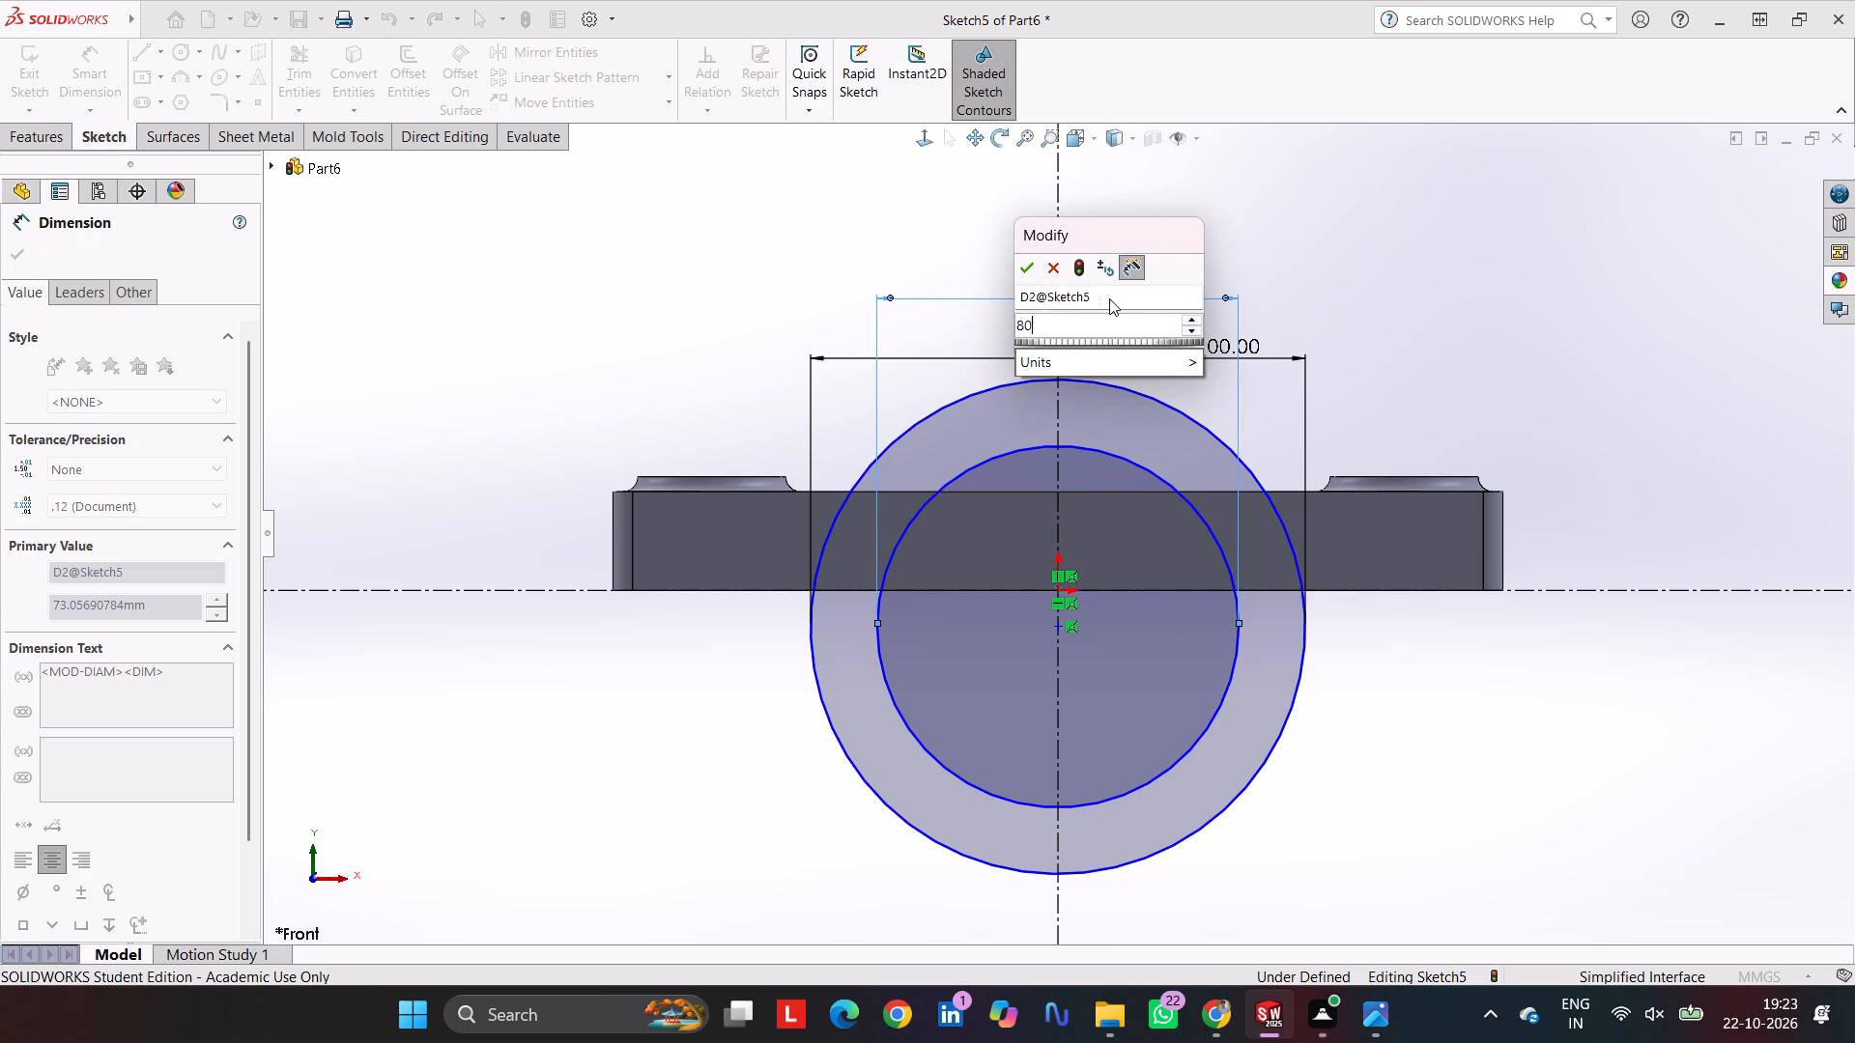
key("Return")
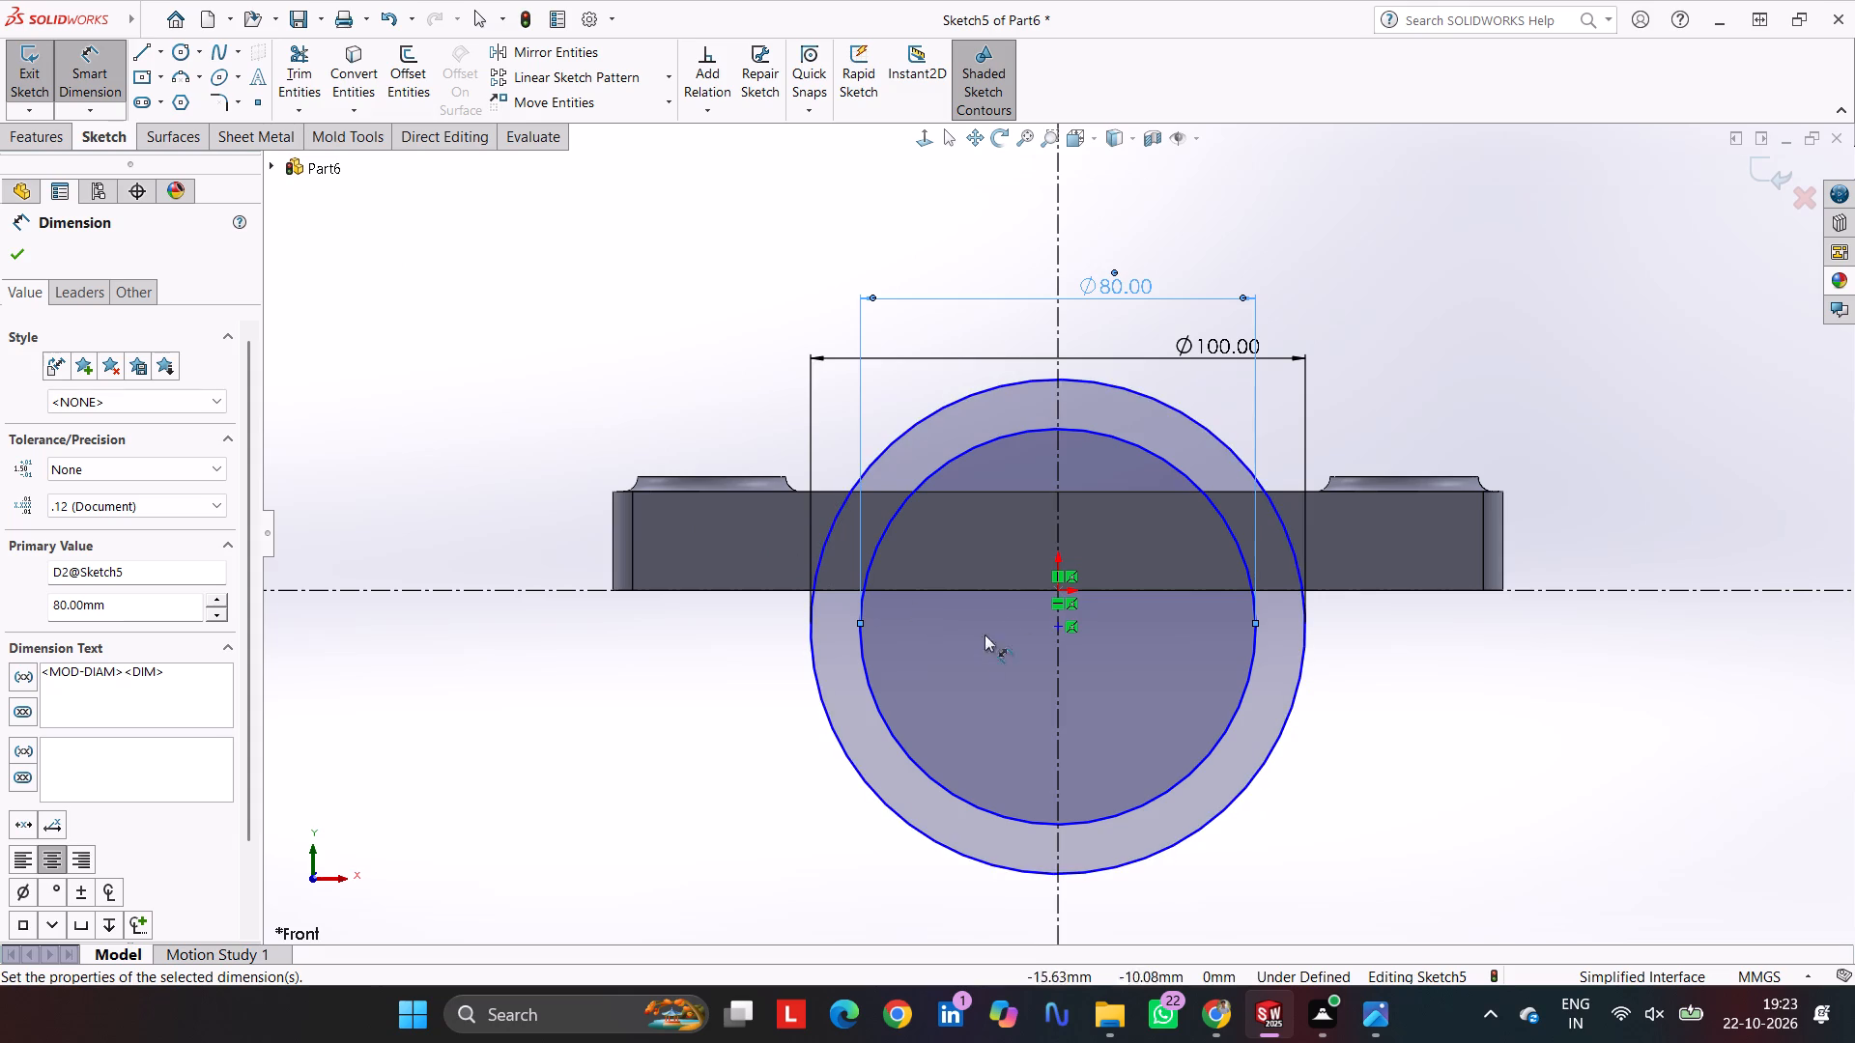
Dimension the circles' common centre 5 mm below the horizontal construction line.
left_click(1059, 630)
left_click(1137, 593)
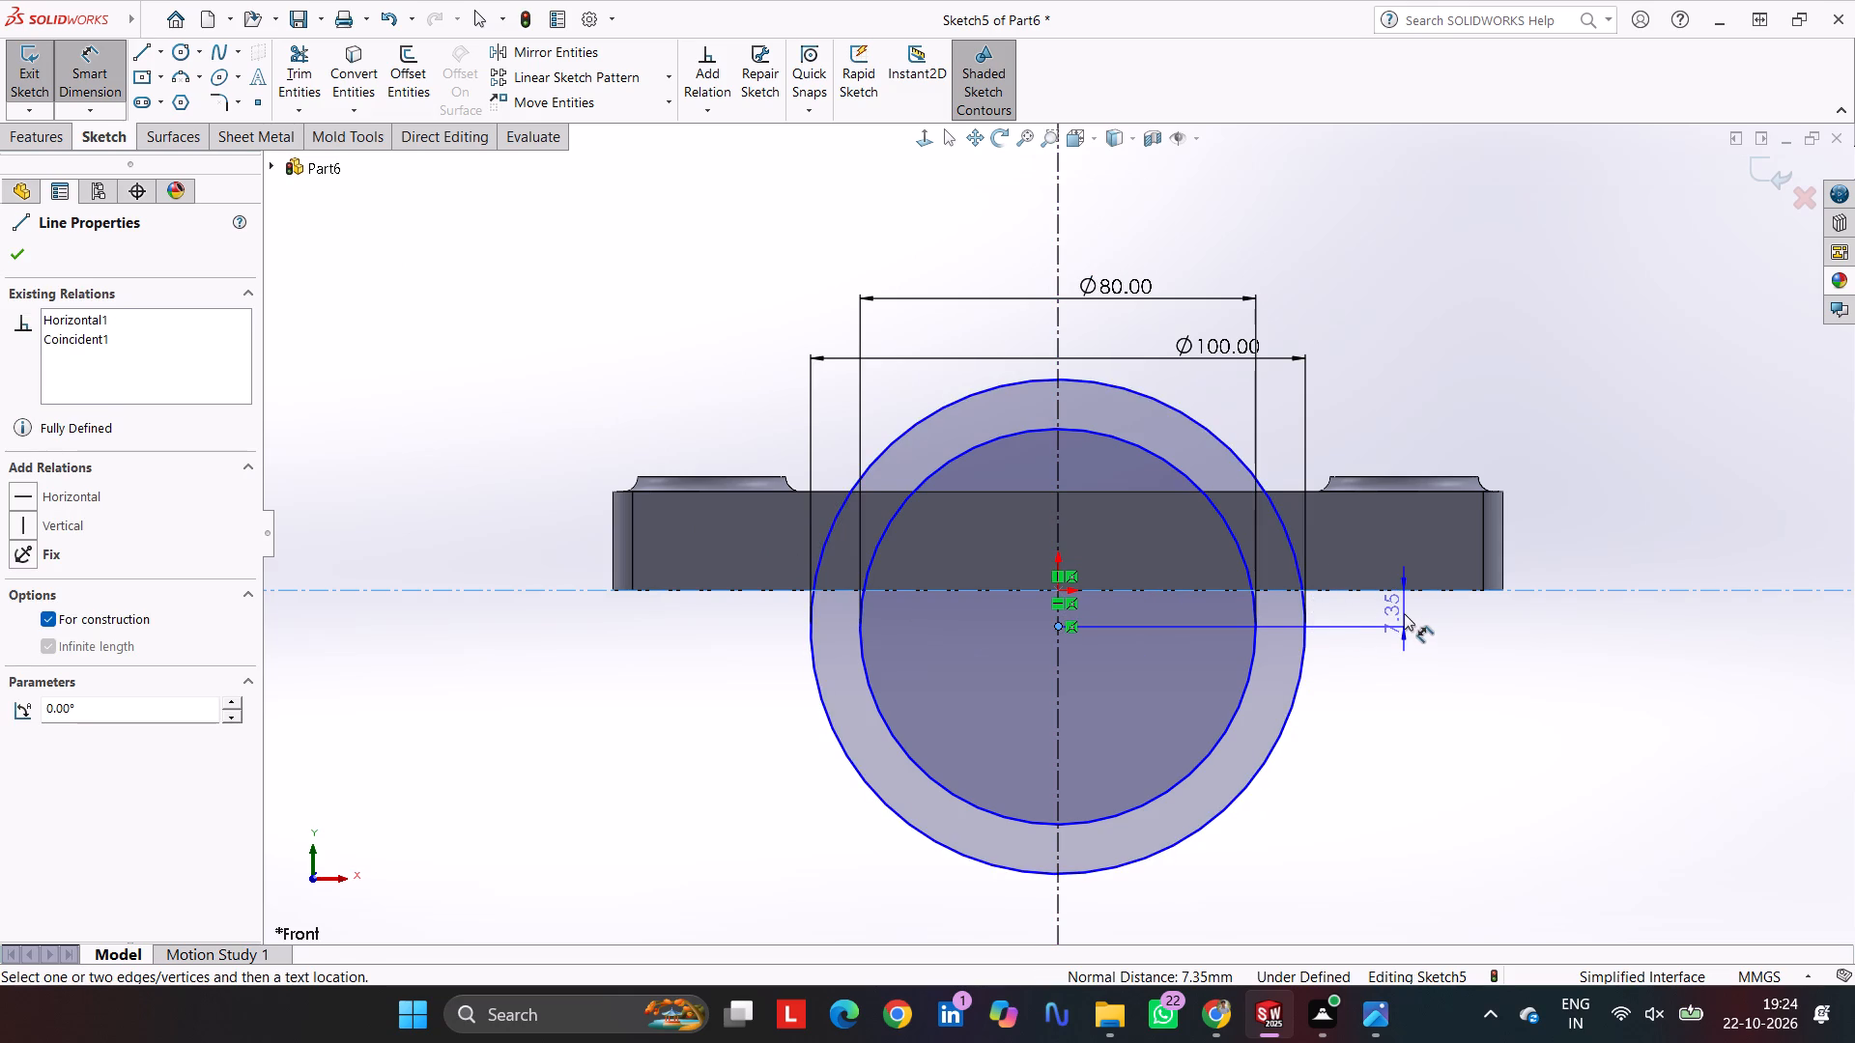
left_click(1404, 613)
key("5")
key("Return")
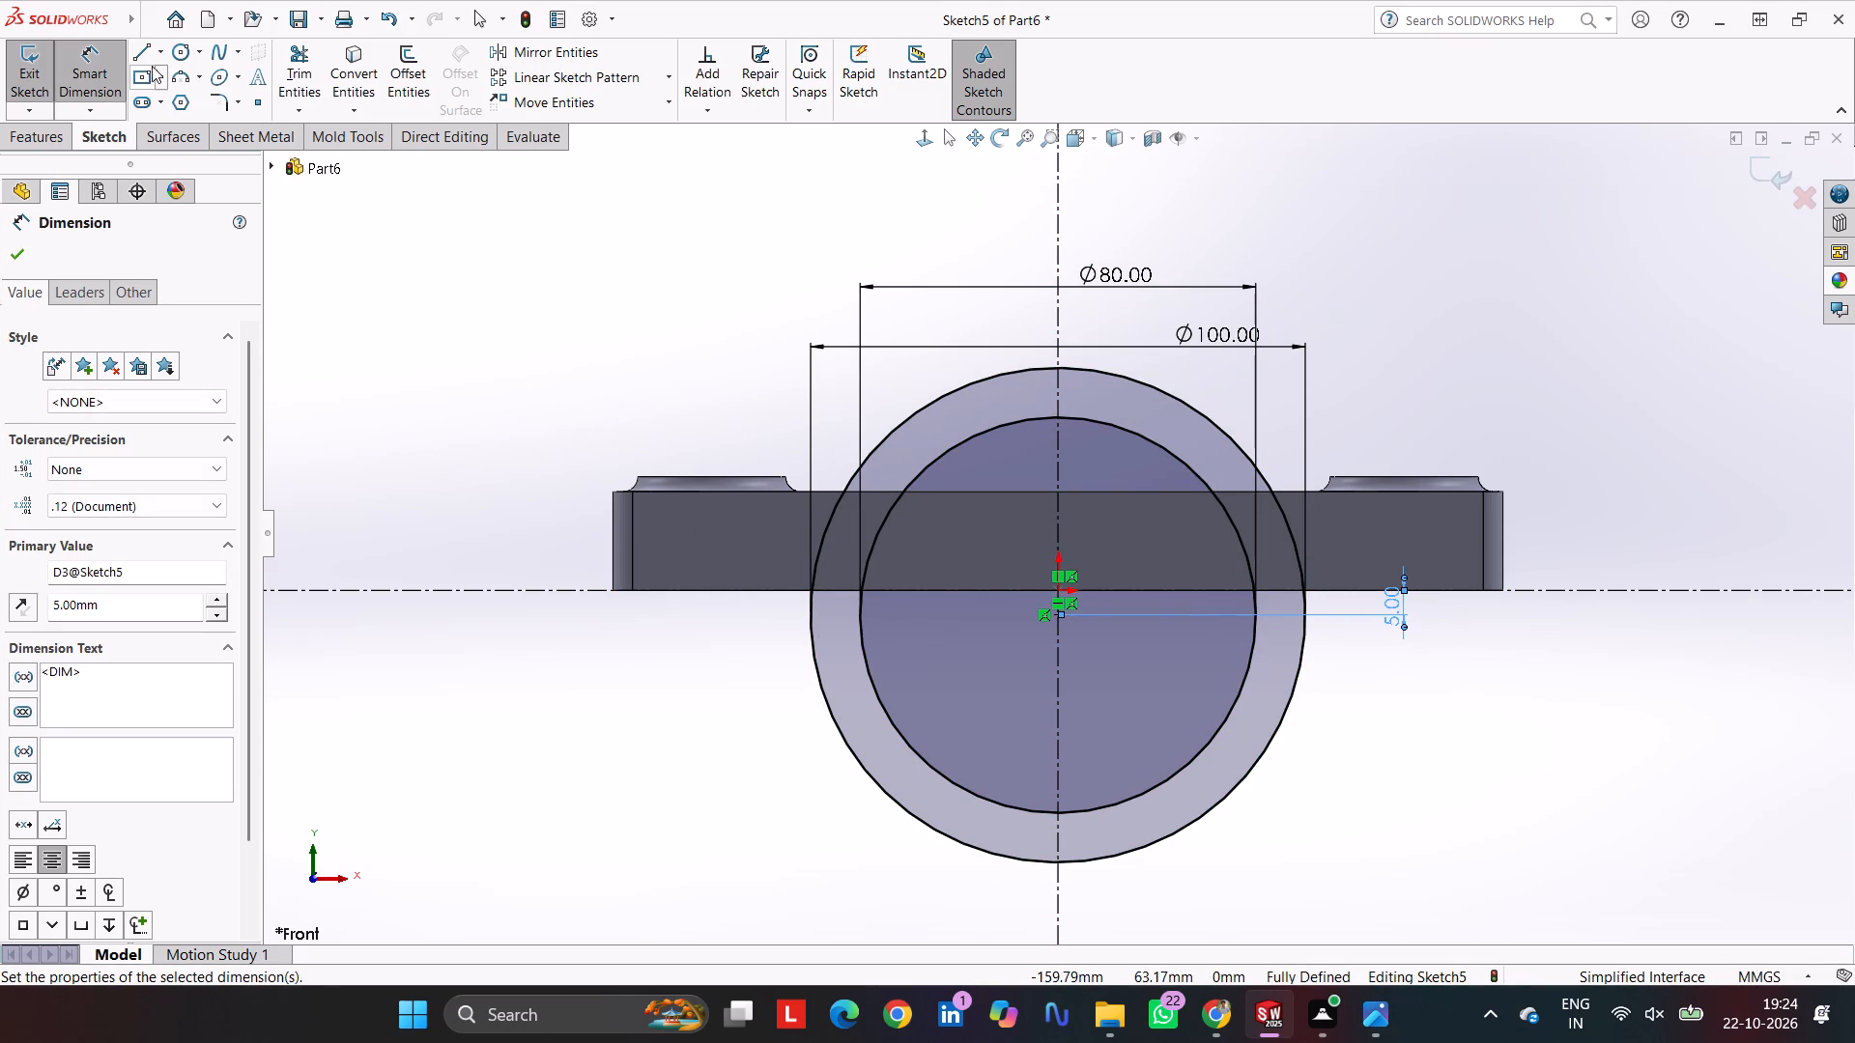
Draw a solid line about 115 mm long on the horizontal construction line, extending past both sides of the outer circle.
left_click(139, 43)
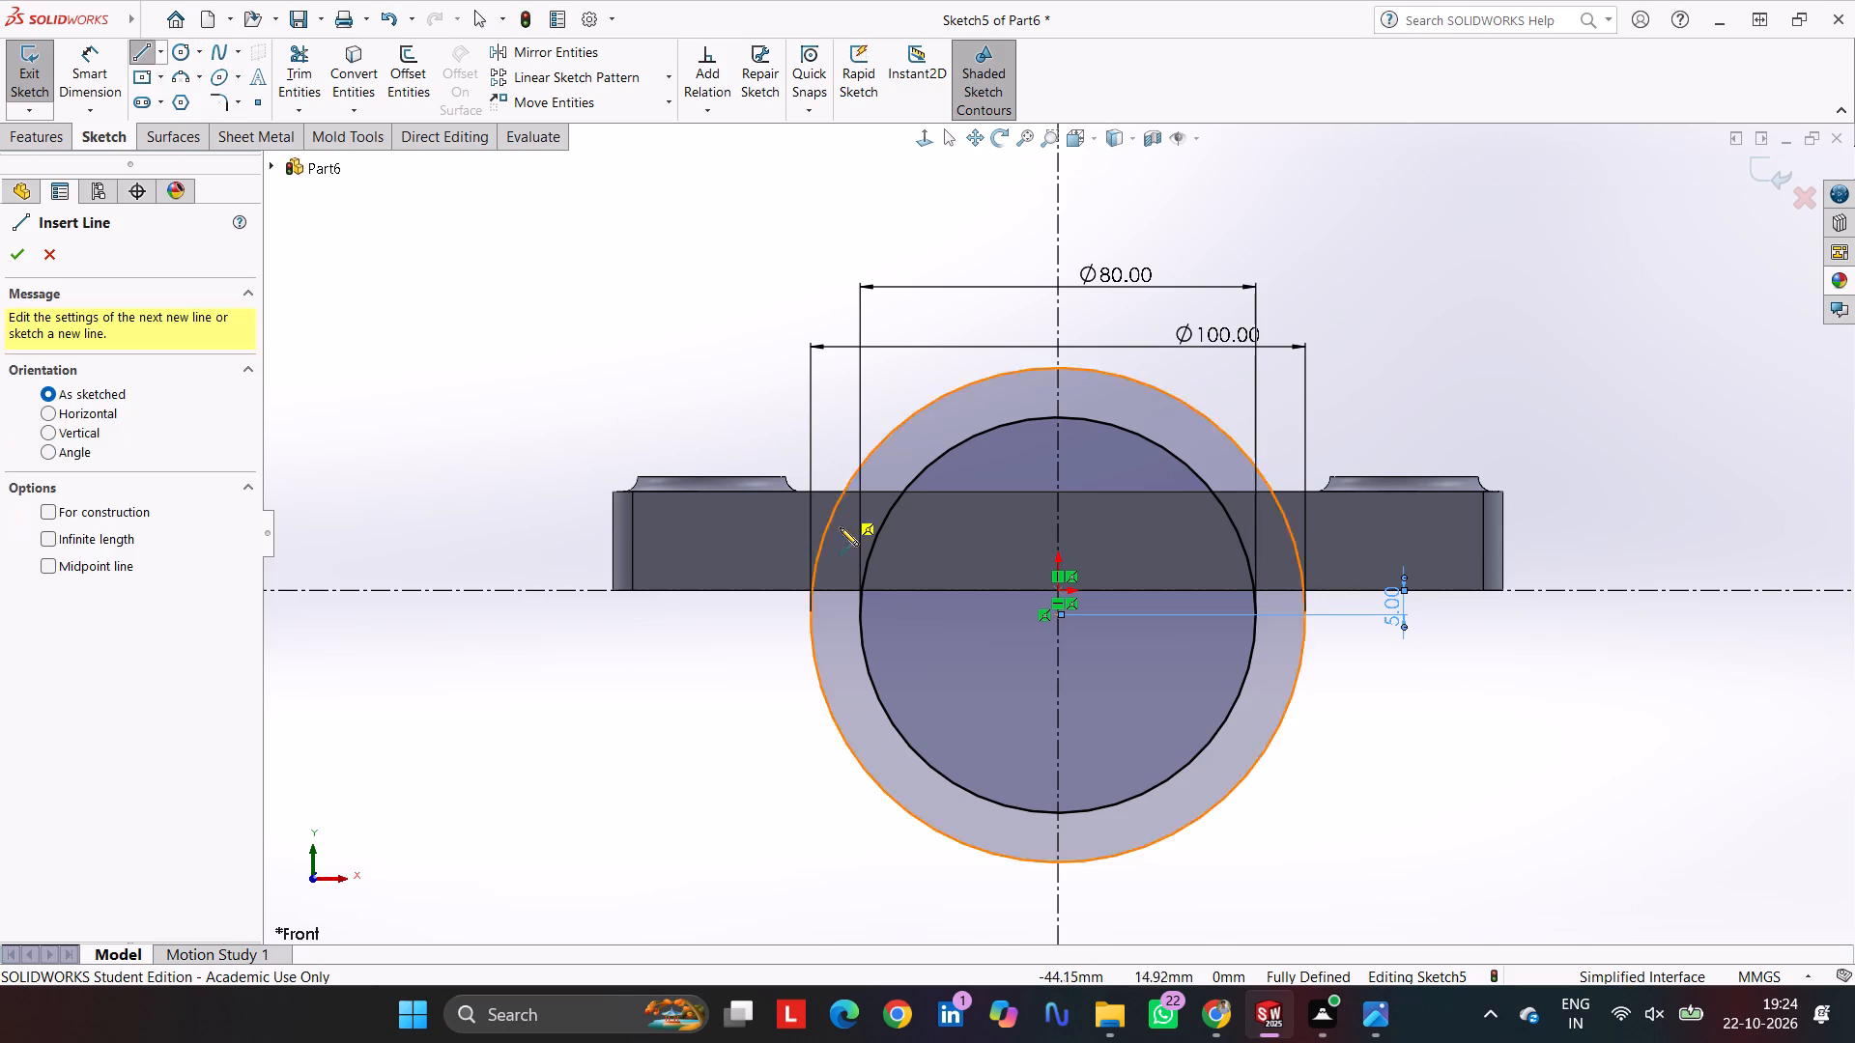
left_click(782, 590)
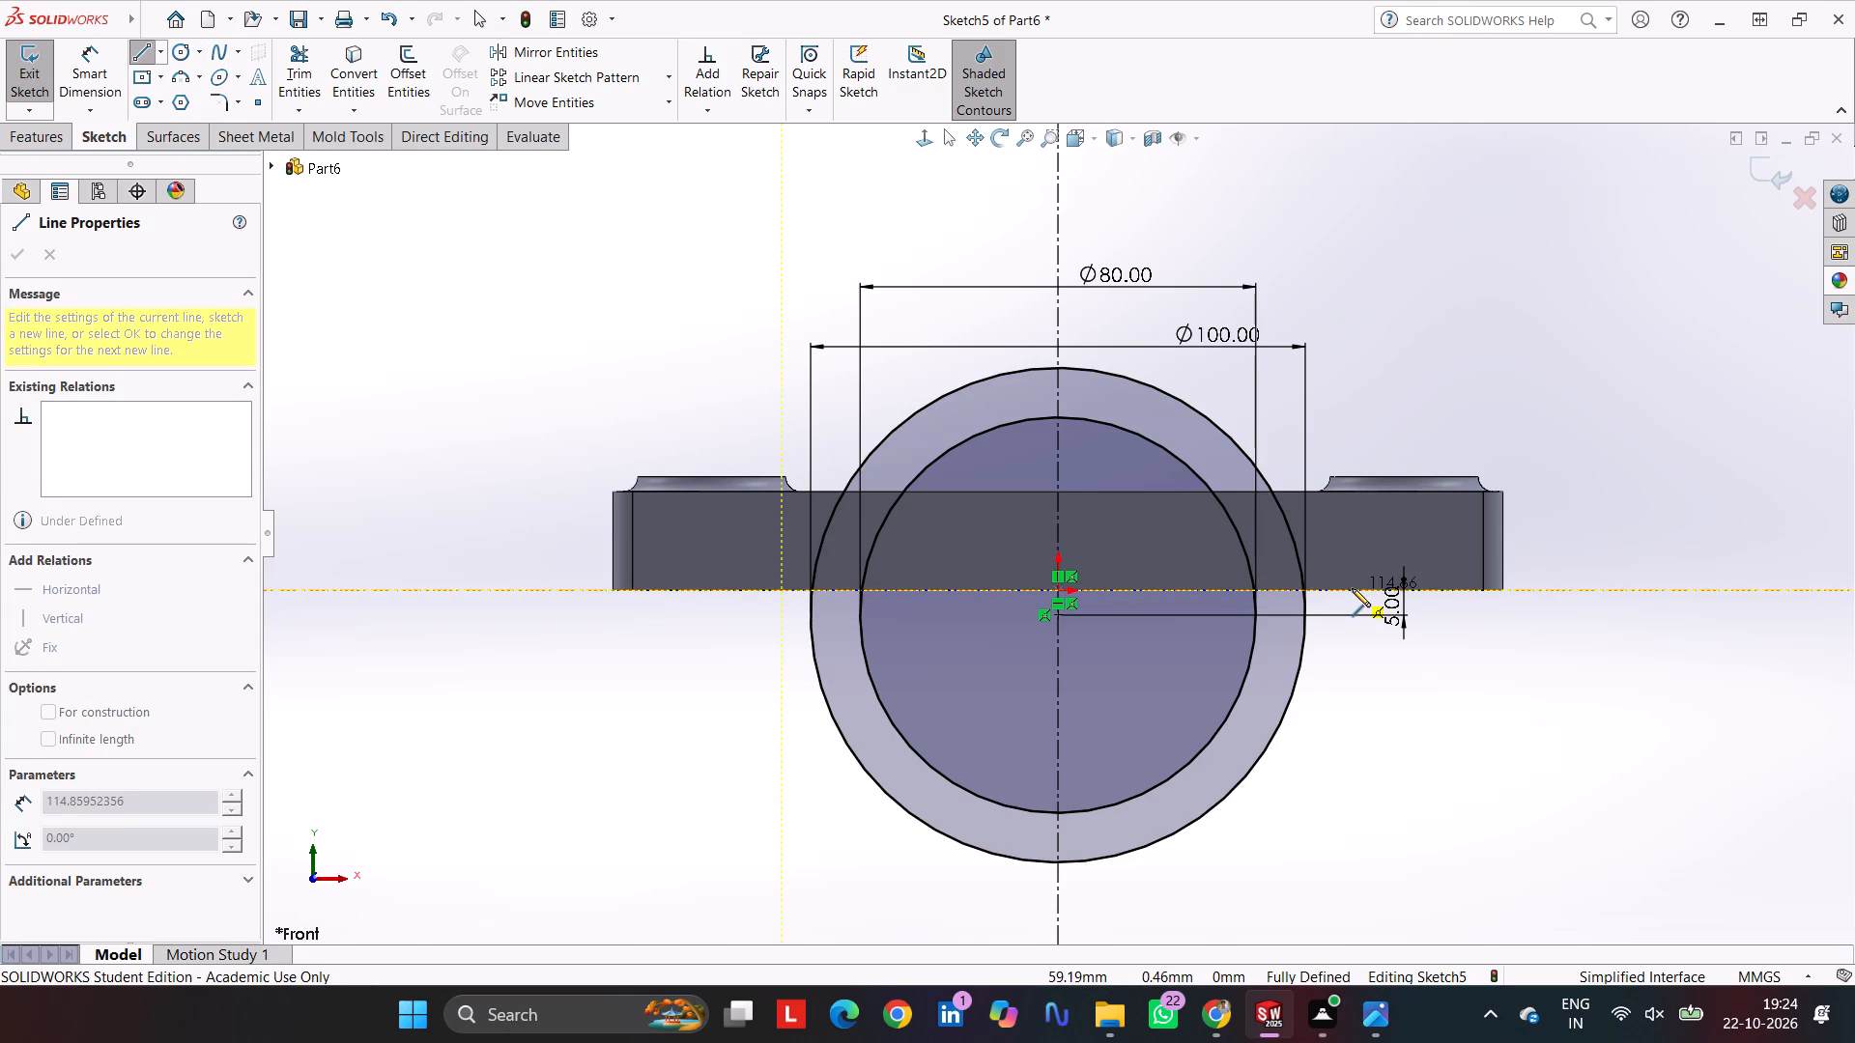
left_click(1352, 588)
key("Escape")
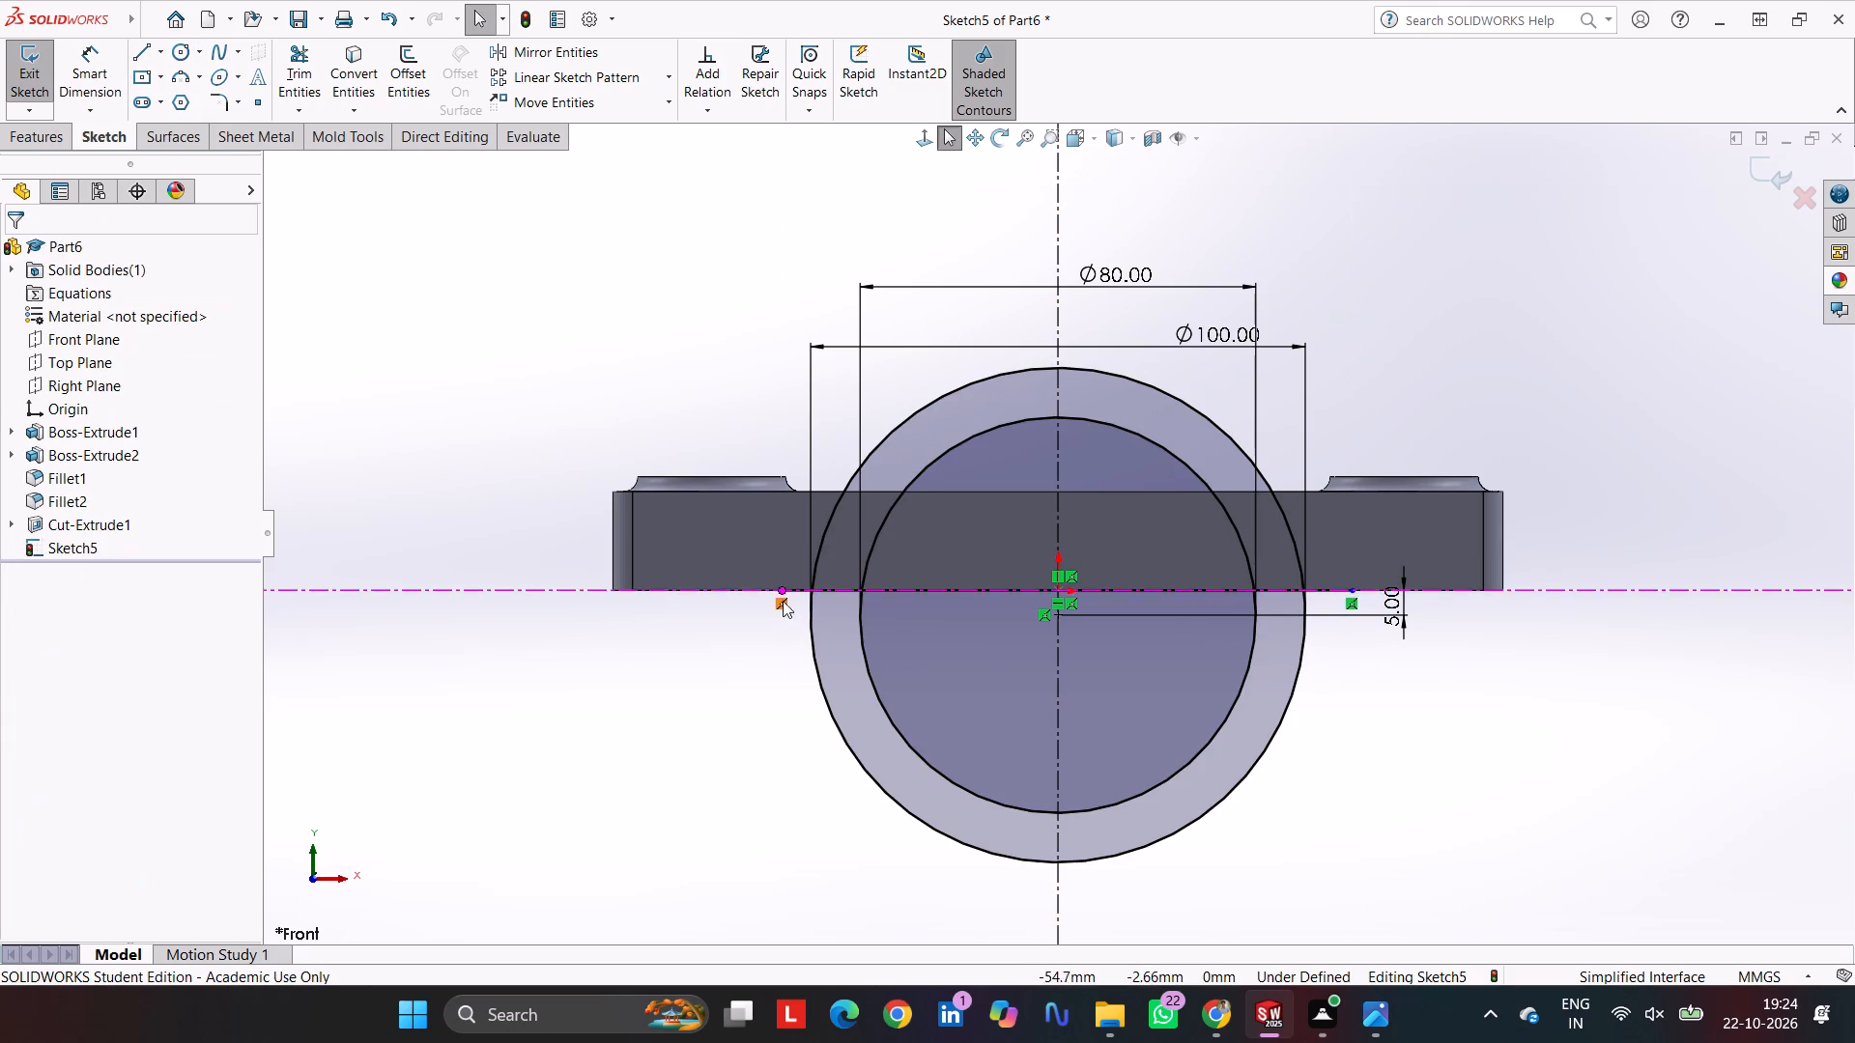
Trim away both circles' lower portions, the solid line's ends outside the outer circle and the horizontal construction line.
left_click(296, 50)
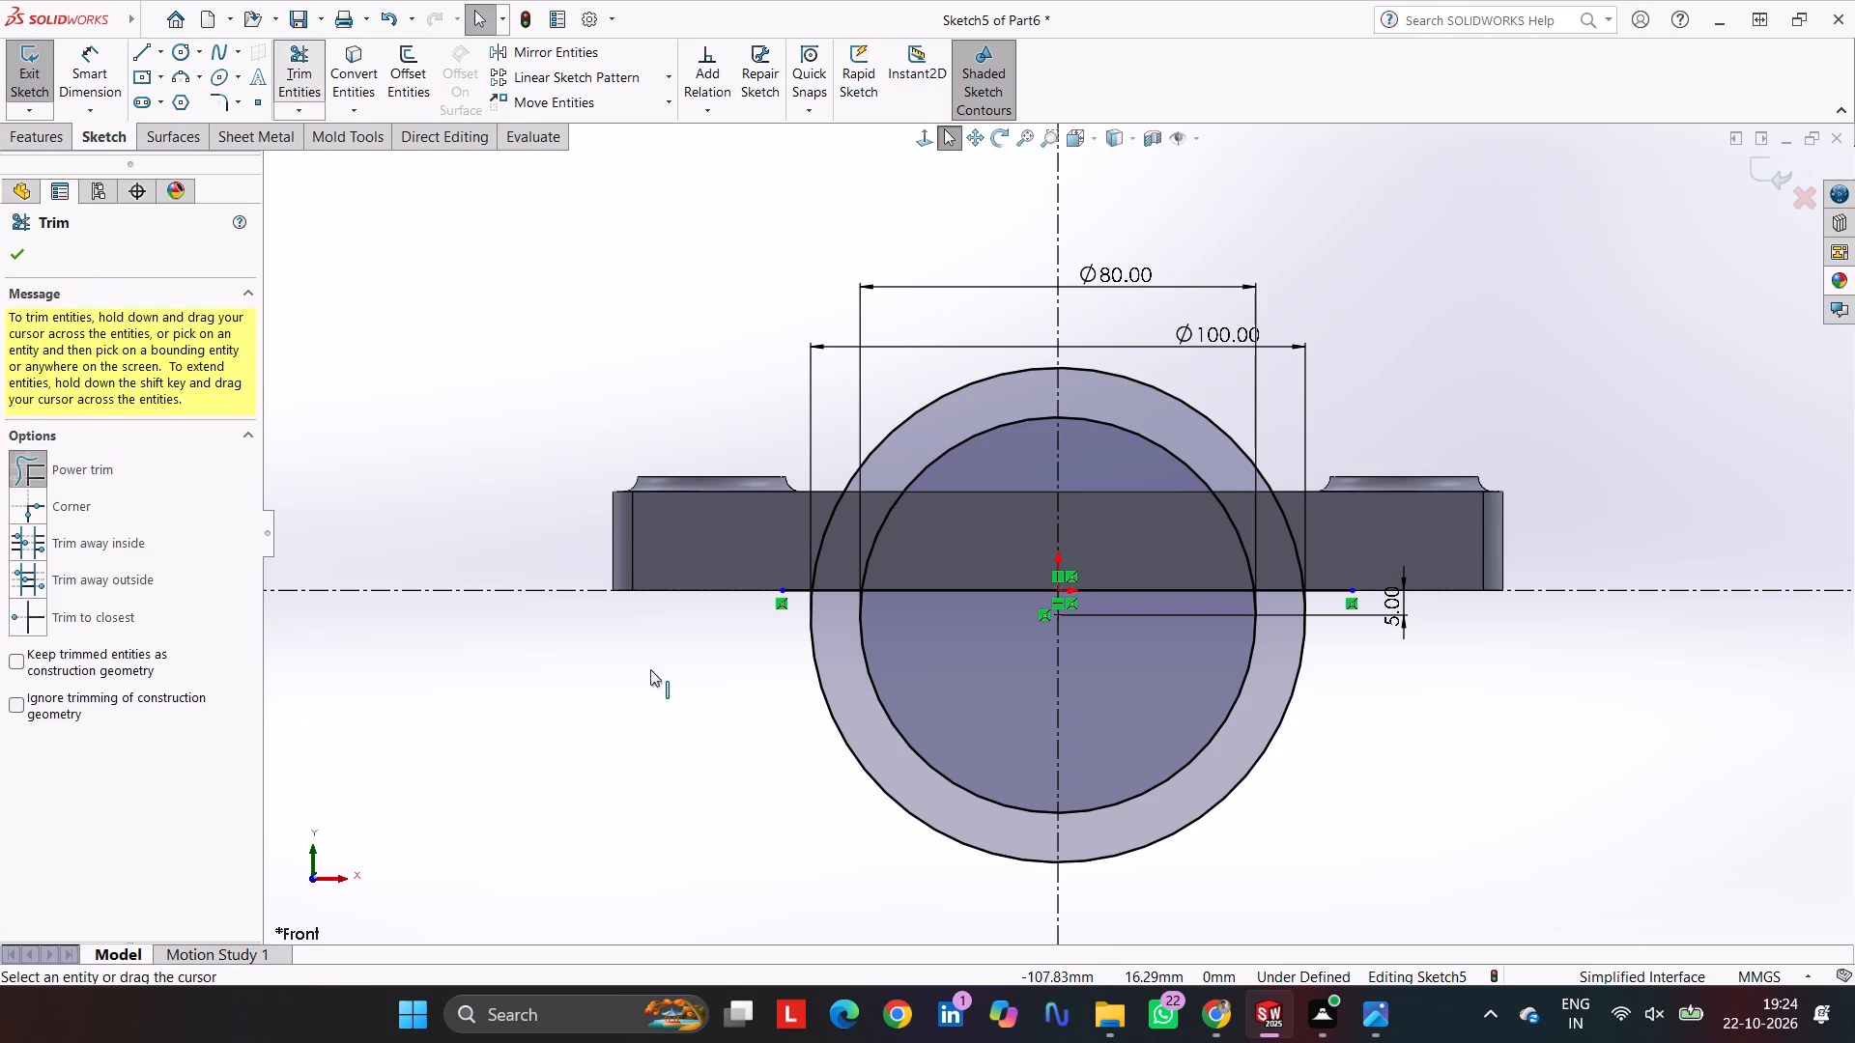
left_click_drag(959, 694, 840, 830)
left_click_drag(1184, 701, 1307, 815)
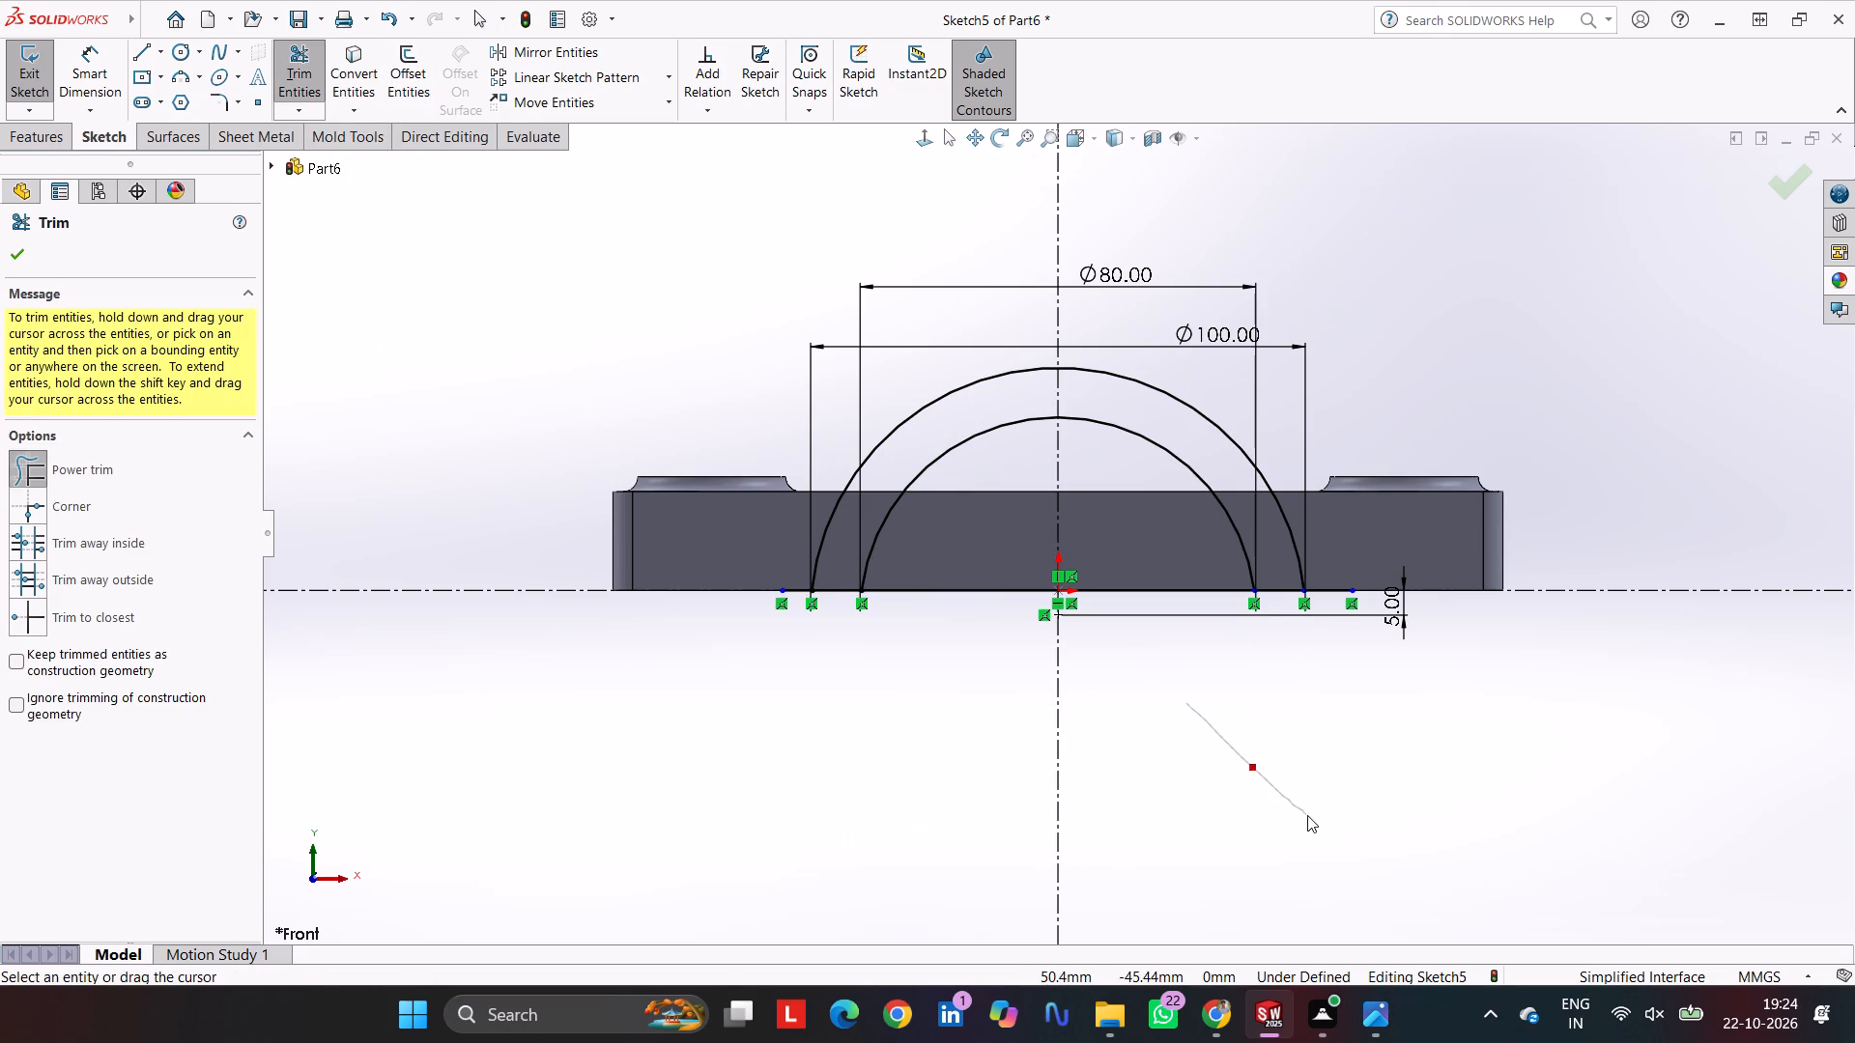
left_click_drag(1307, 815, 1310, 816)
left_click_drag(1335, 565, 1337, 629)
left_click_drag(1634, 505, 1608, 735)
left_click_drag(509, 511, 544, 759)
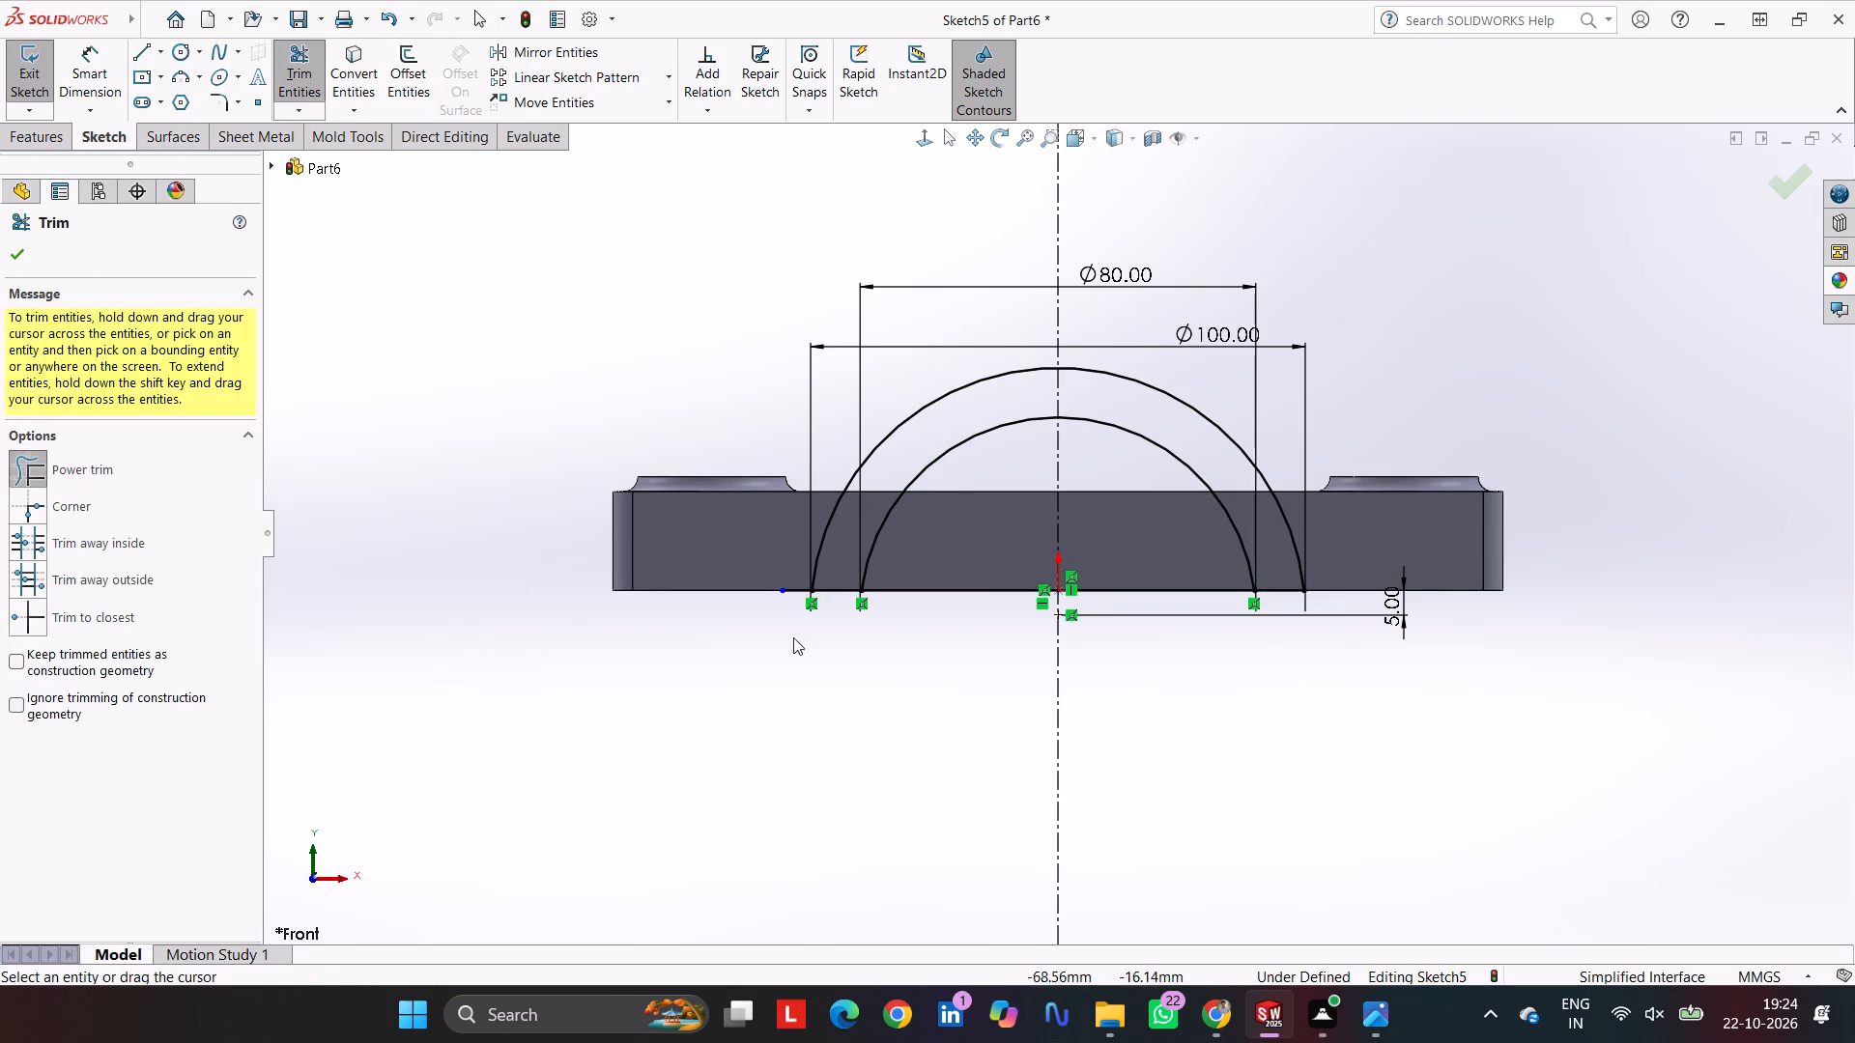
left_click_drag(788, 541, 809, 650)
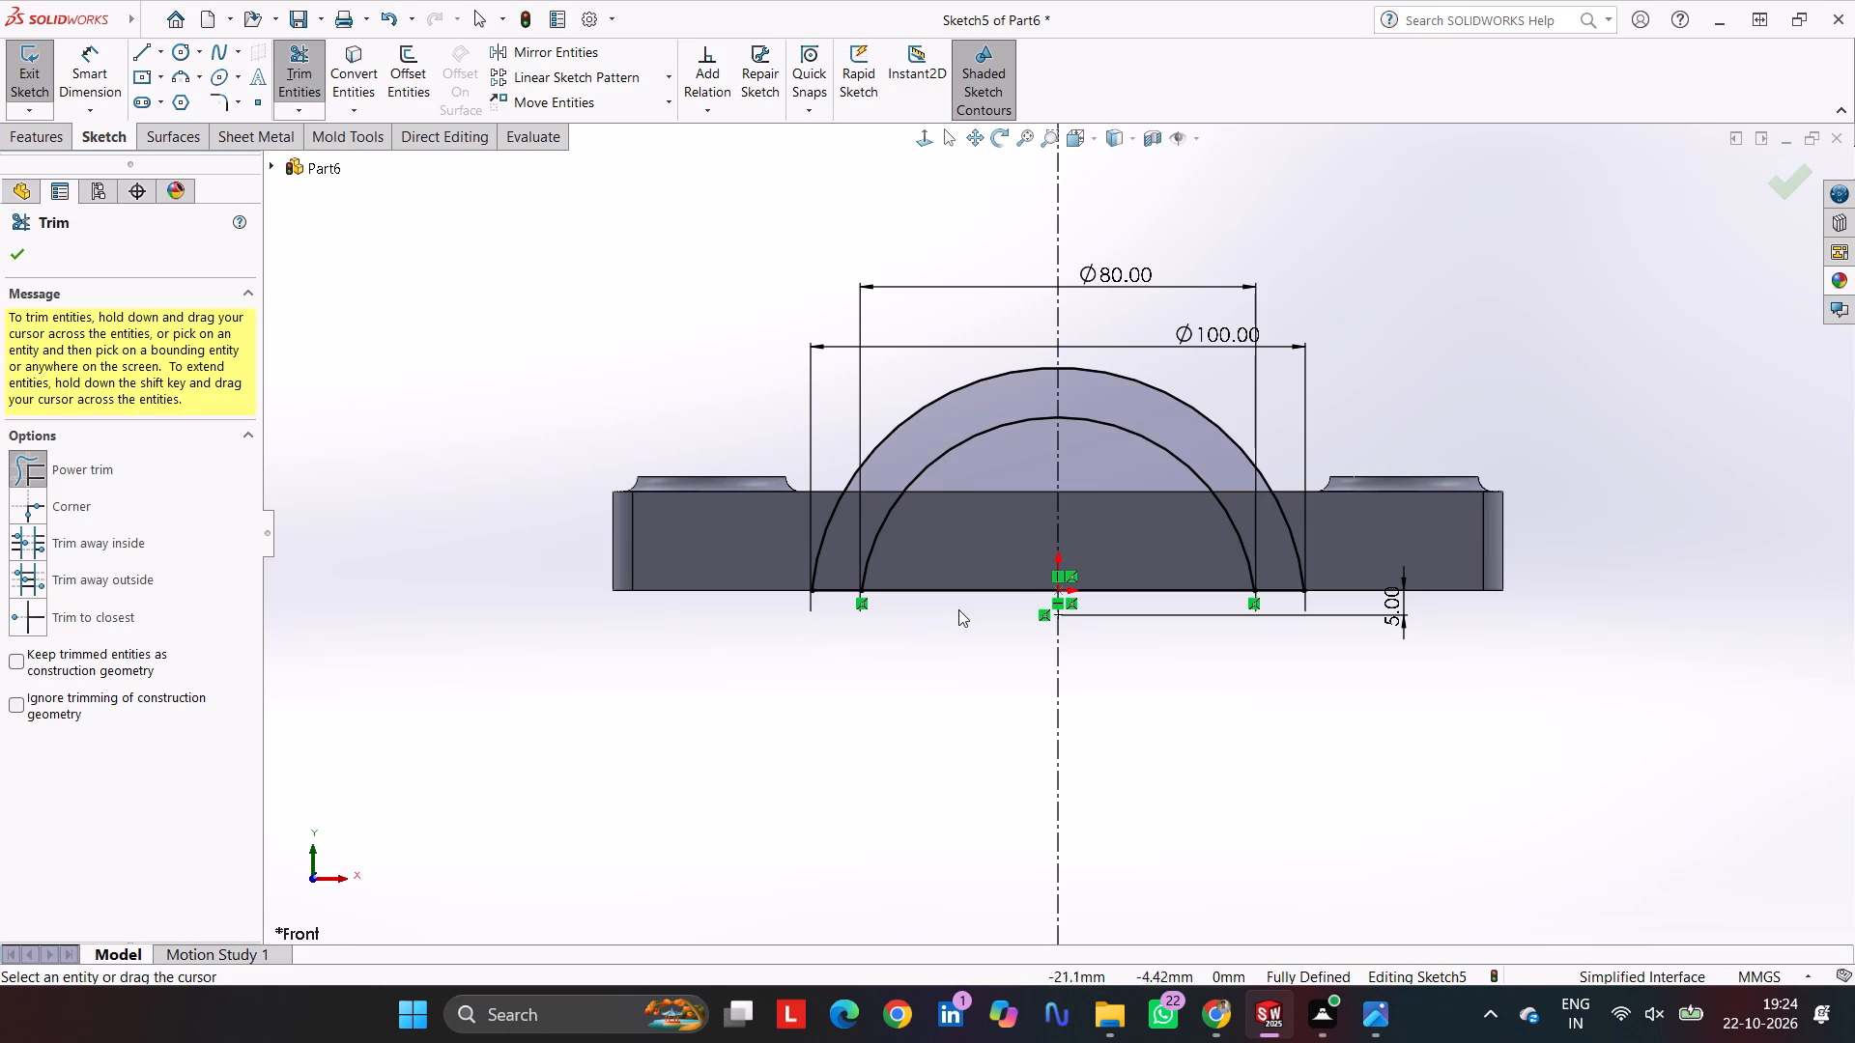
Trim the base line between the inner arc's two ends, leaving a closed arch band.
scroll(856, 595, "up", 1)
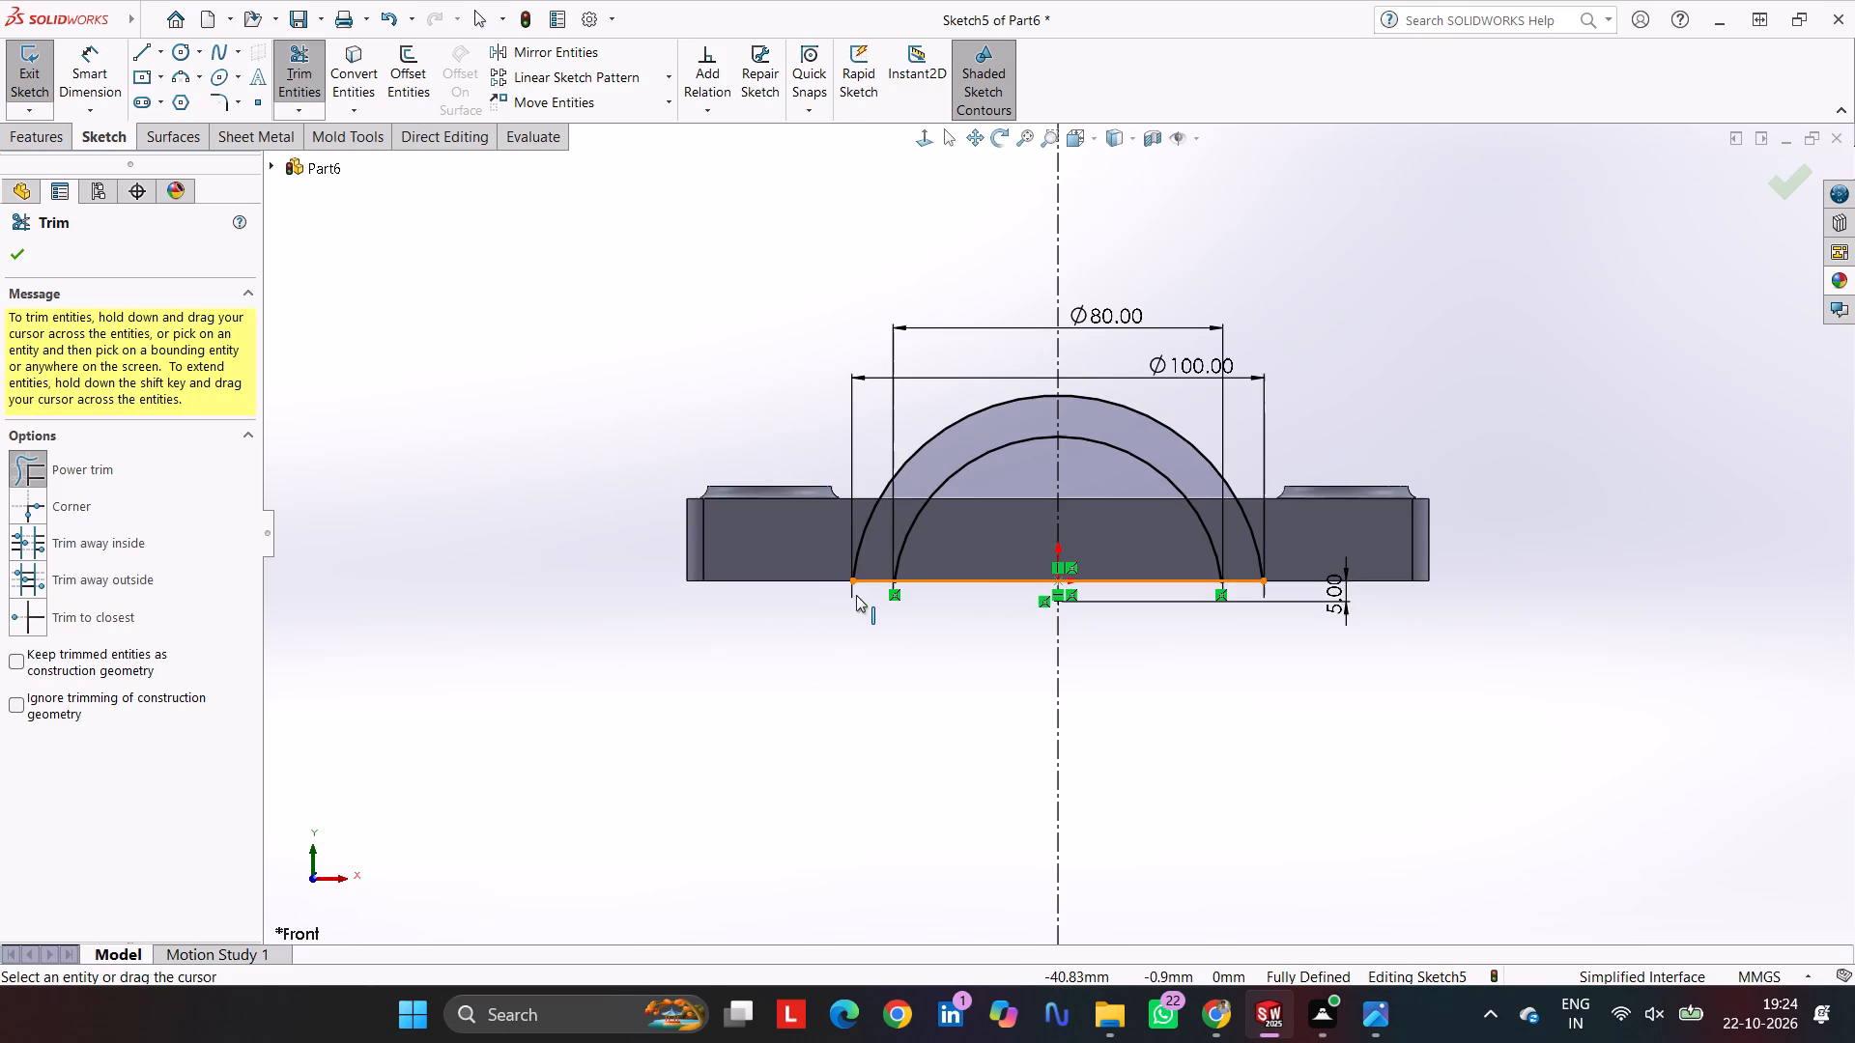
left_click_drag(991, 534, 997, 674)
left_click_drag(1109, 514, 1114, 536)
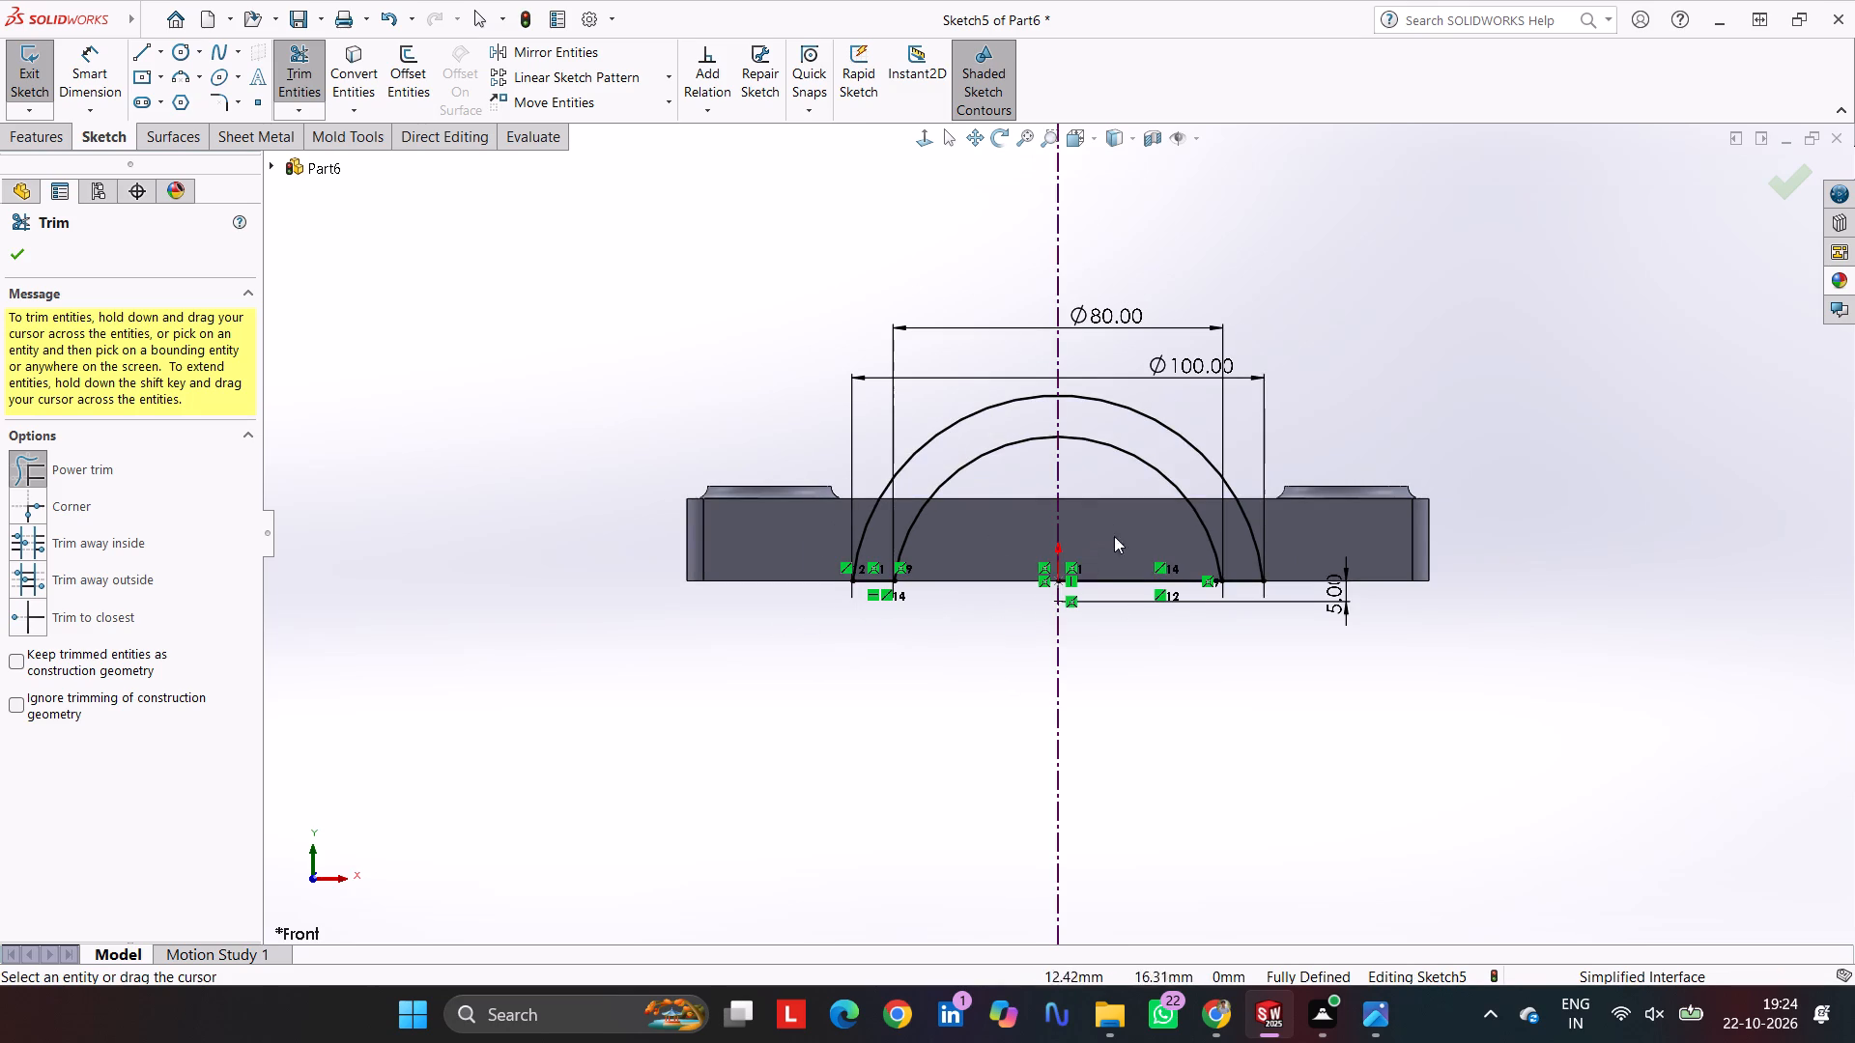
left_click_drag(1114, 536, 1117, 639)
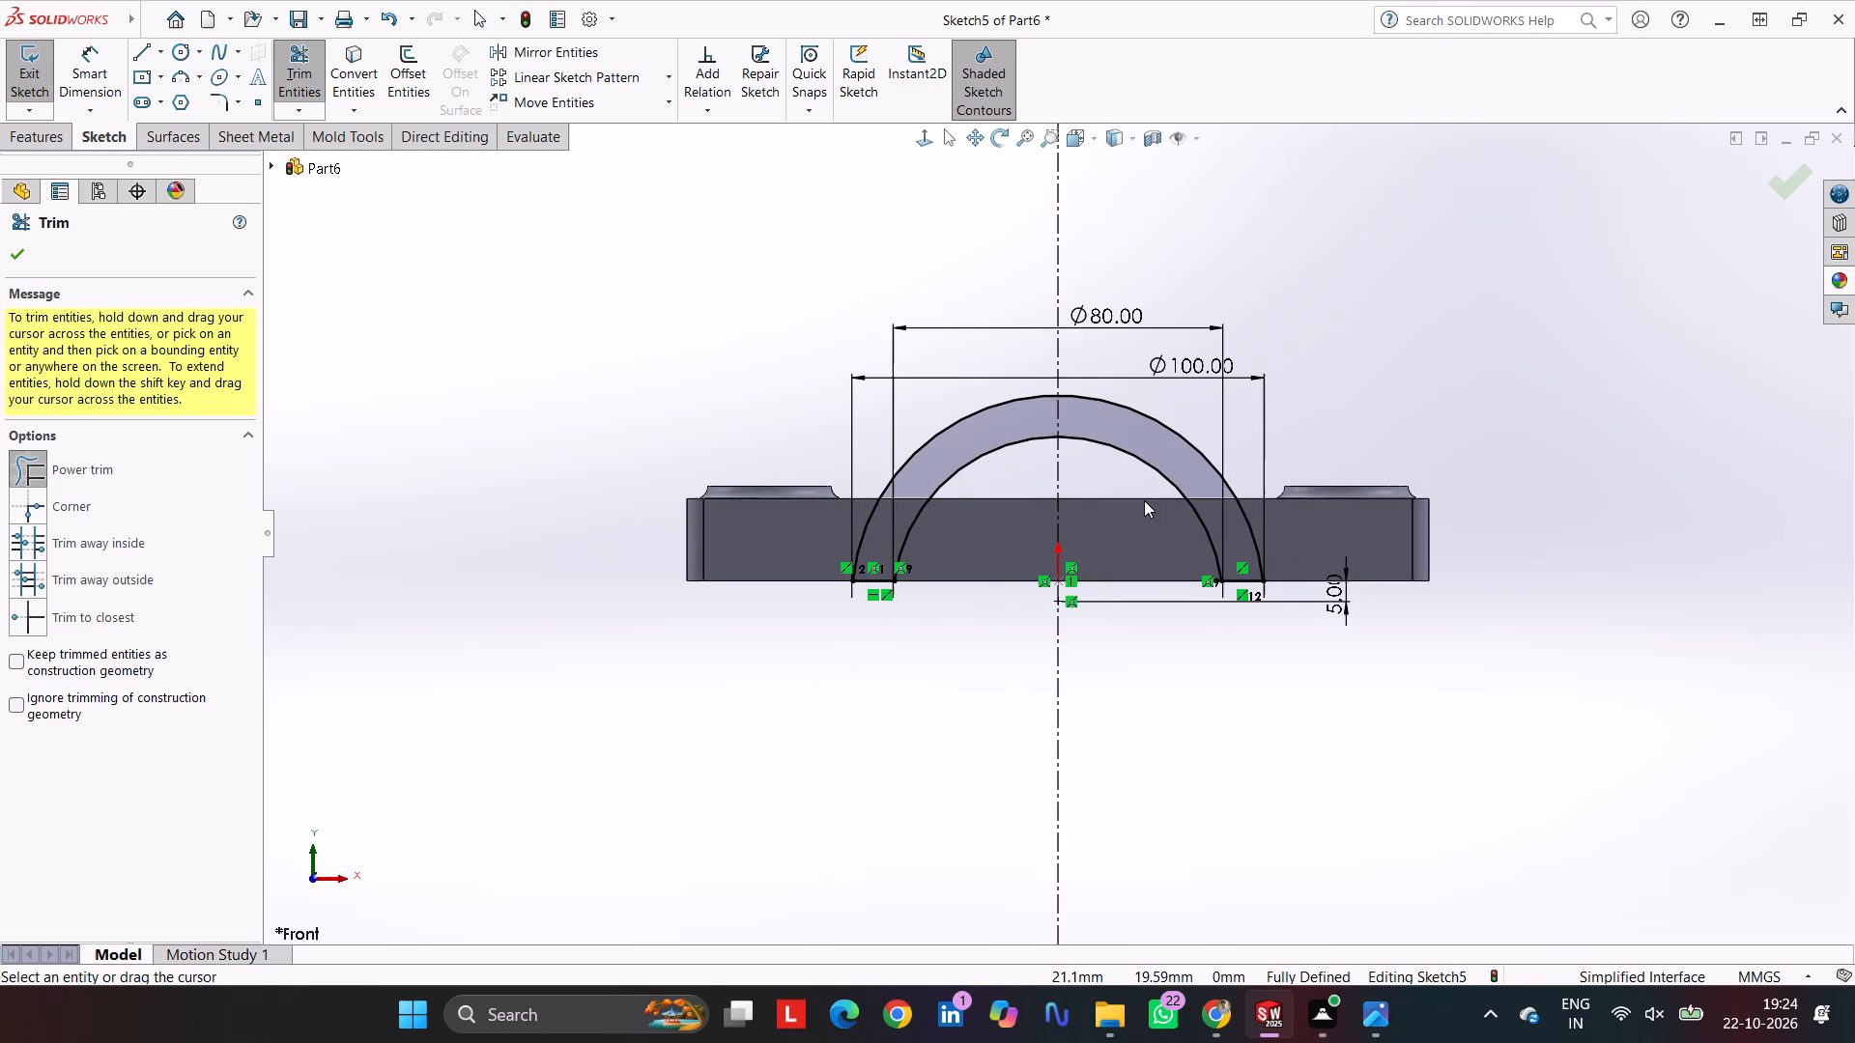
scroll(1144, 500, "up", 1)
scroll(1140, 498, "down", 3)
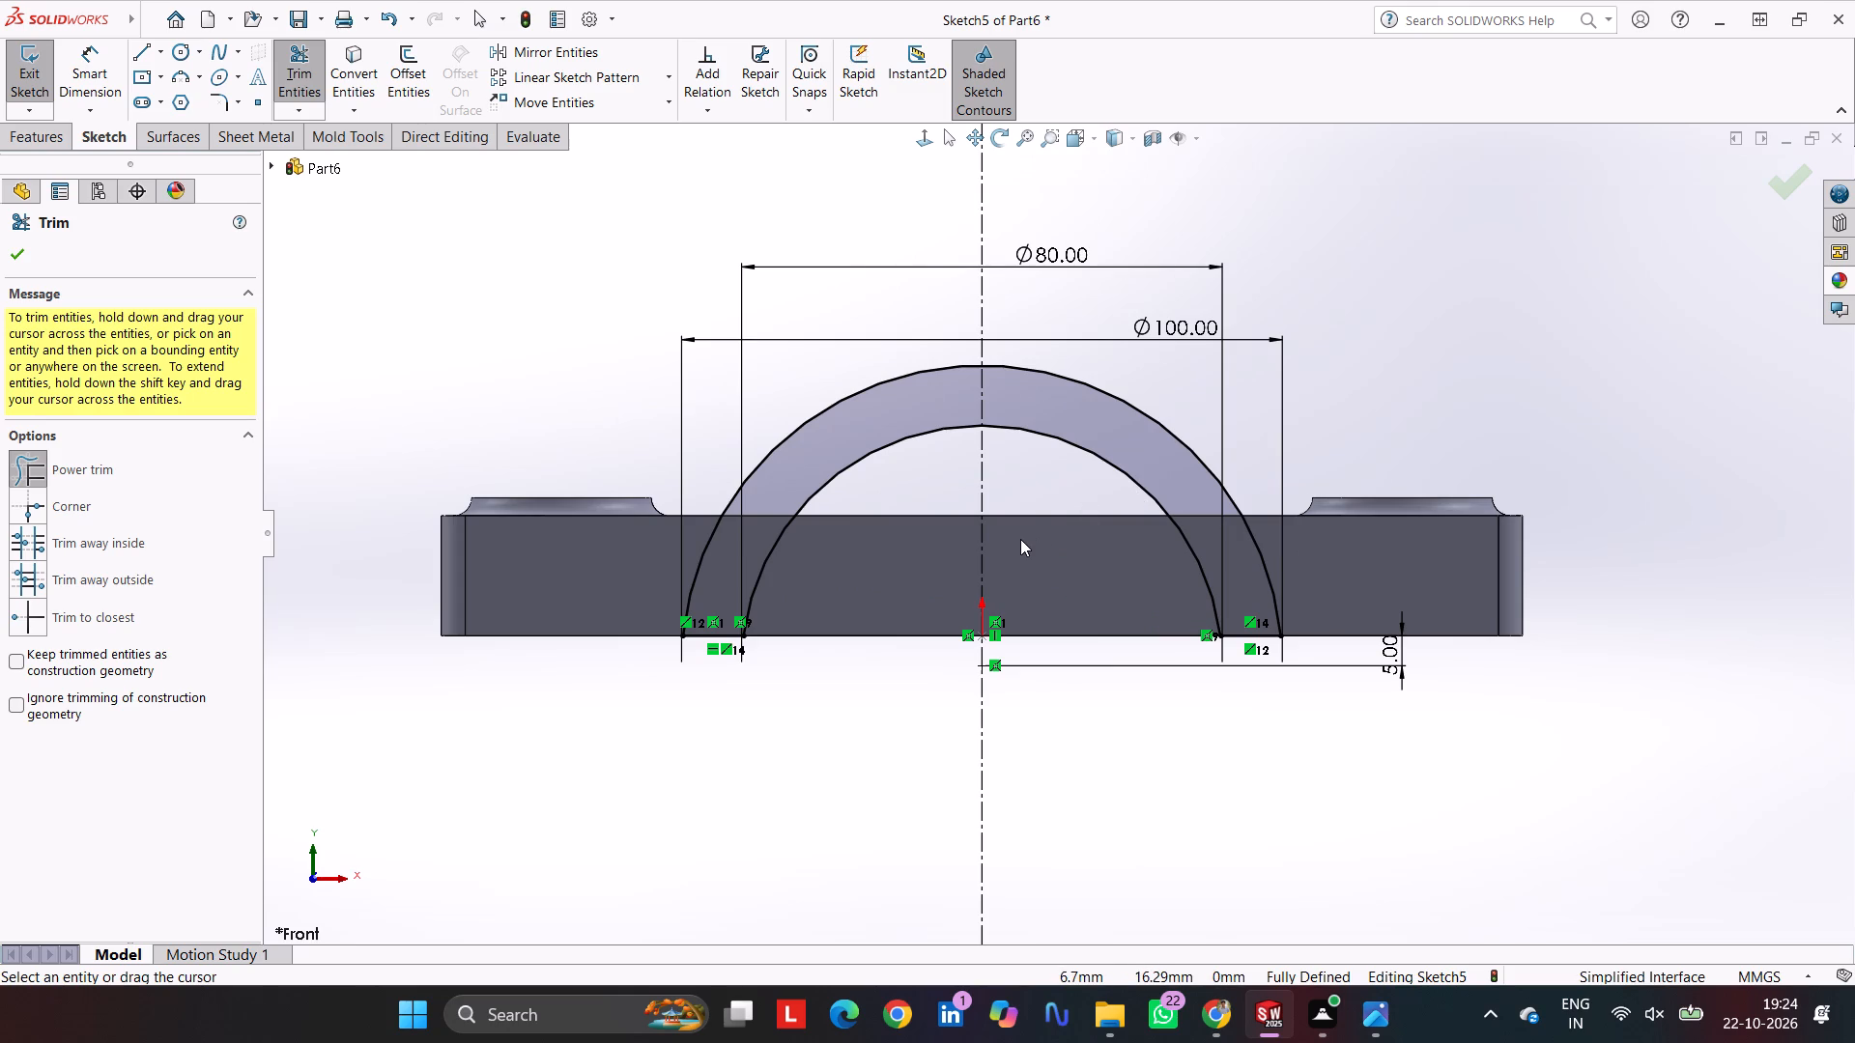
key("Escape")
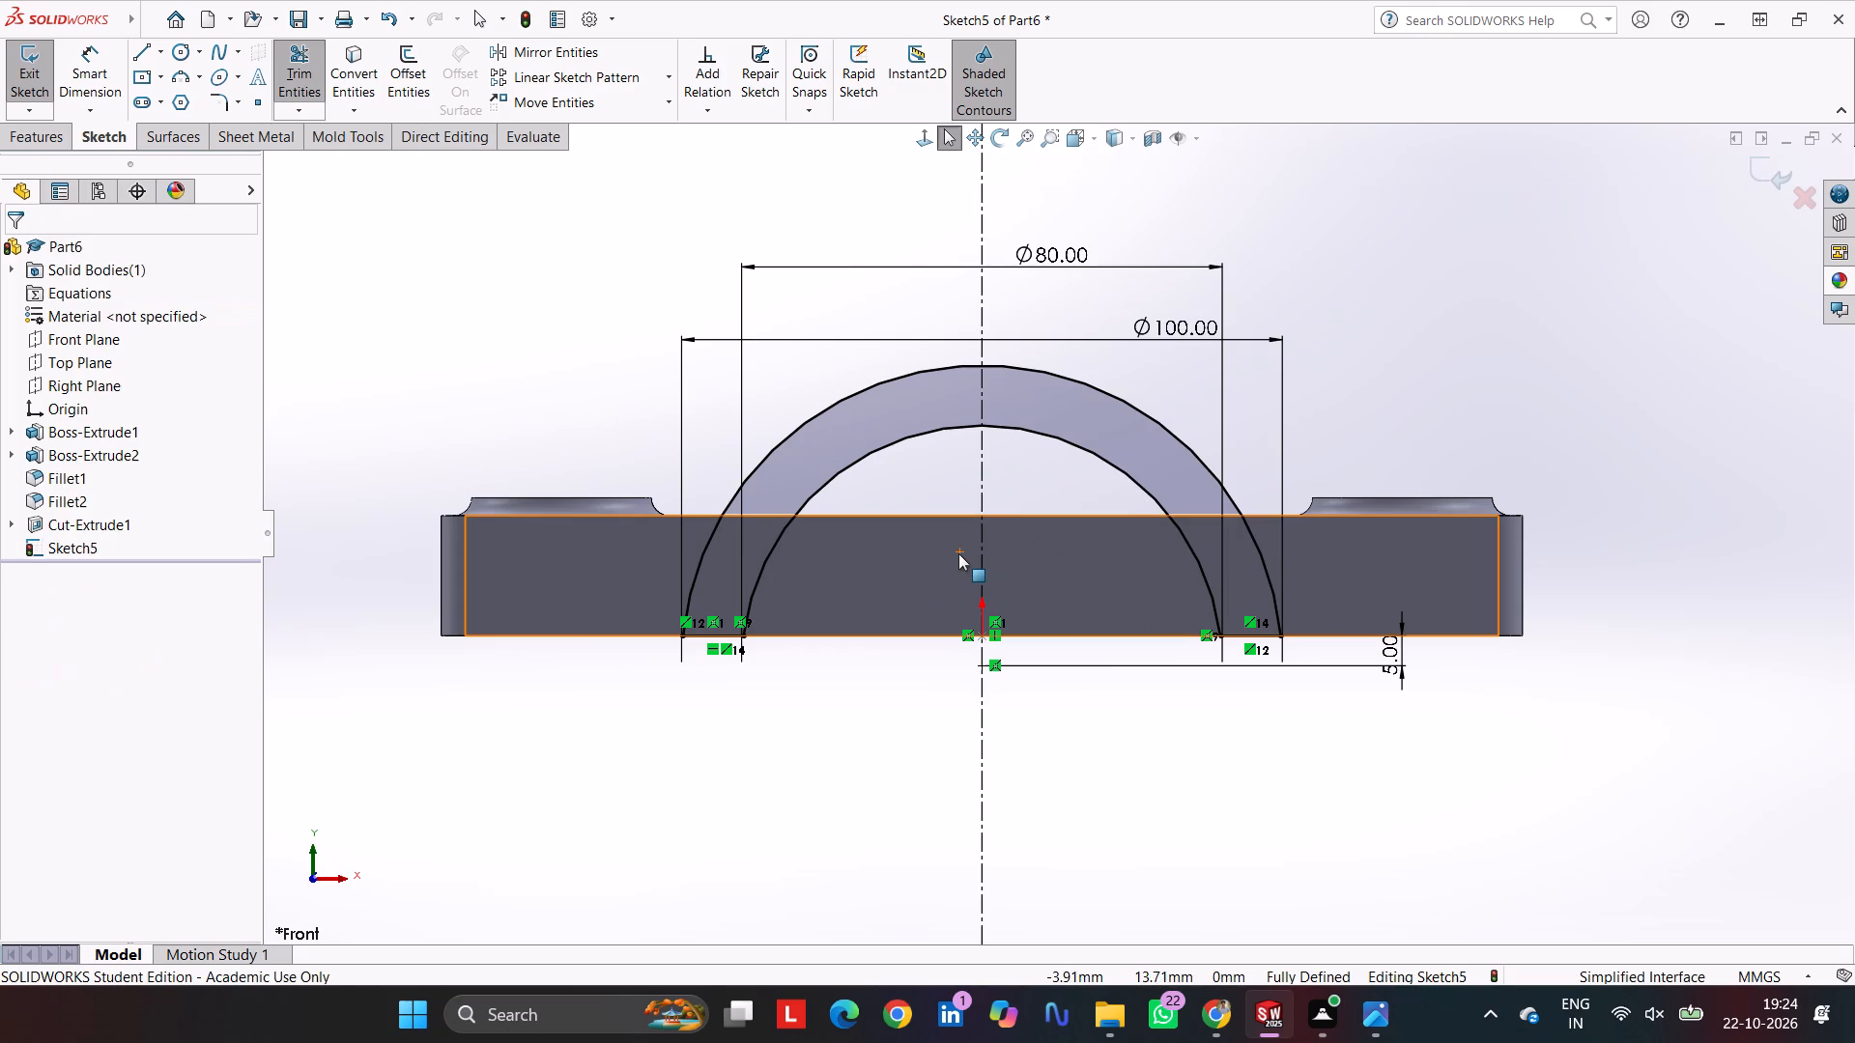
key("Escape")
key("Escape")
key("Escape")
key("Escape")
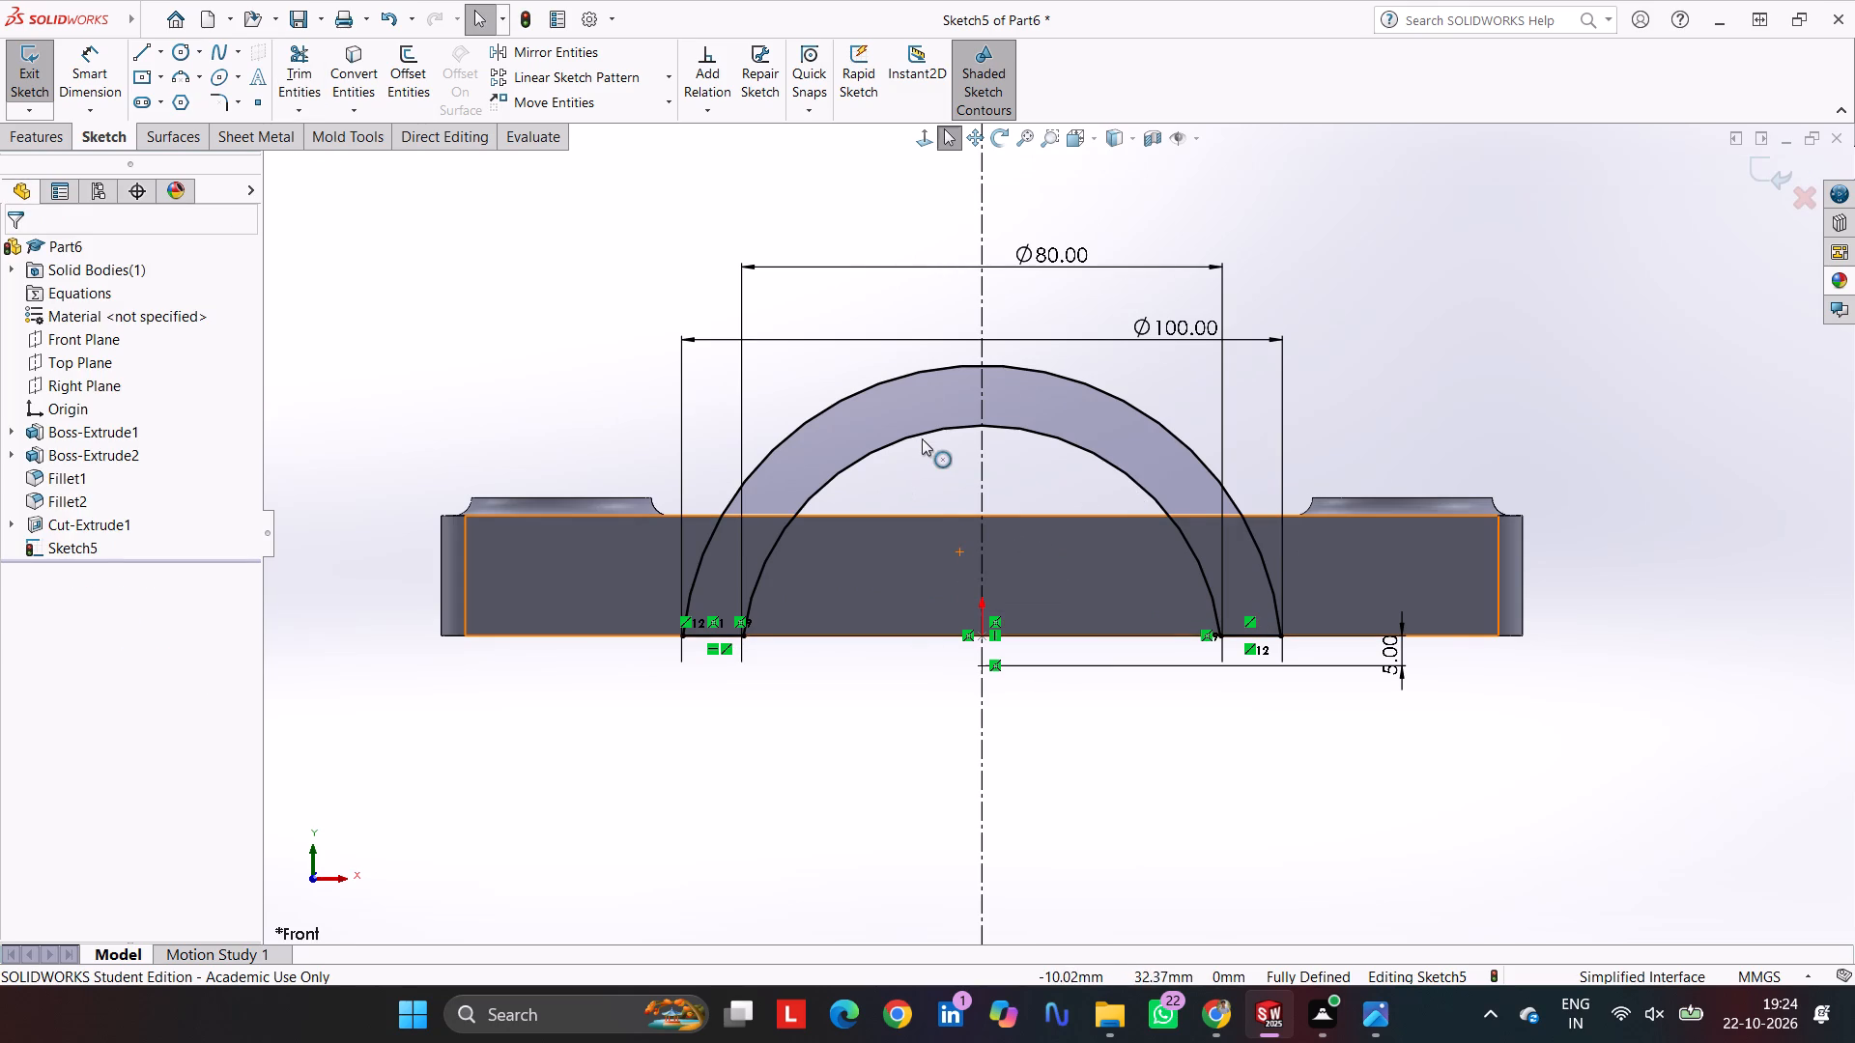
Delete the inner 80 mm arc together with its diameter dimension.
left_click(924, 434)
key("Delete")
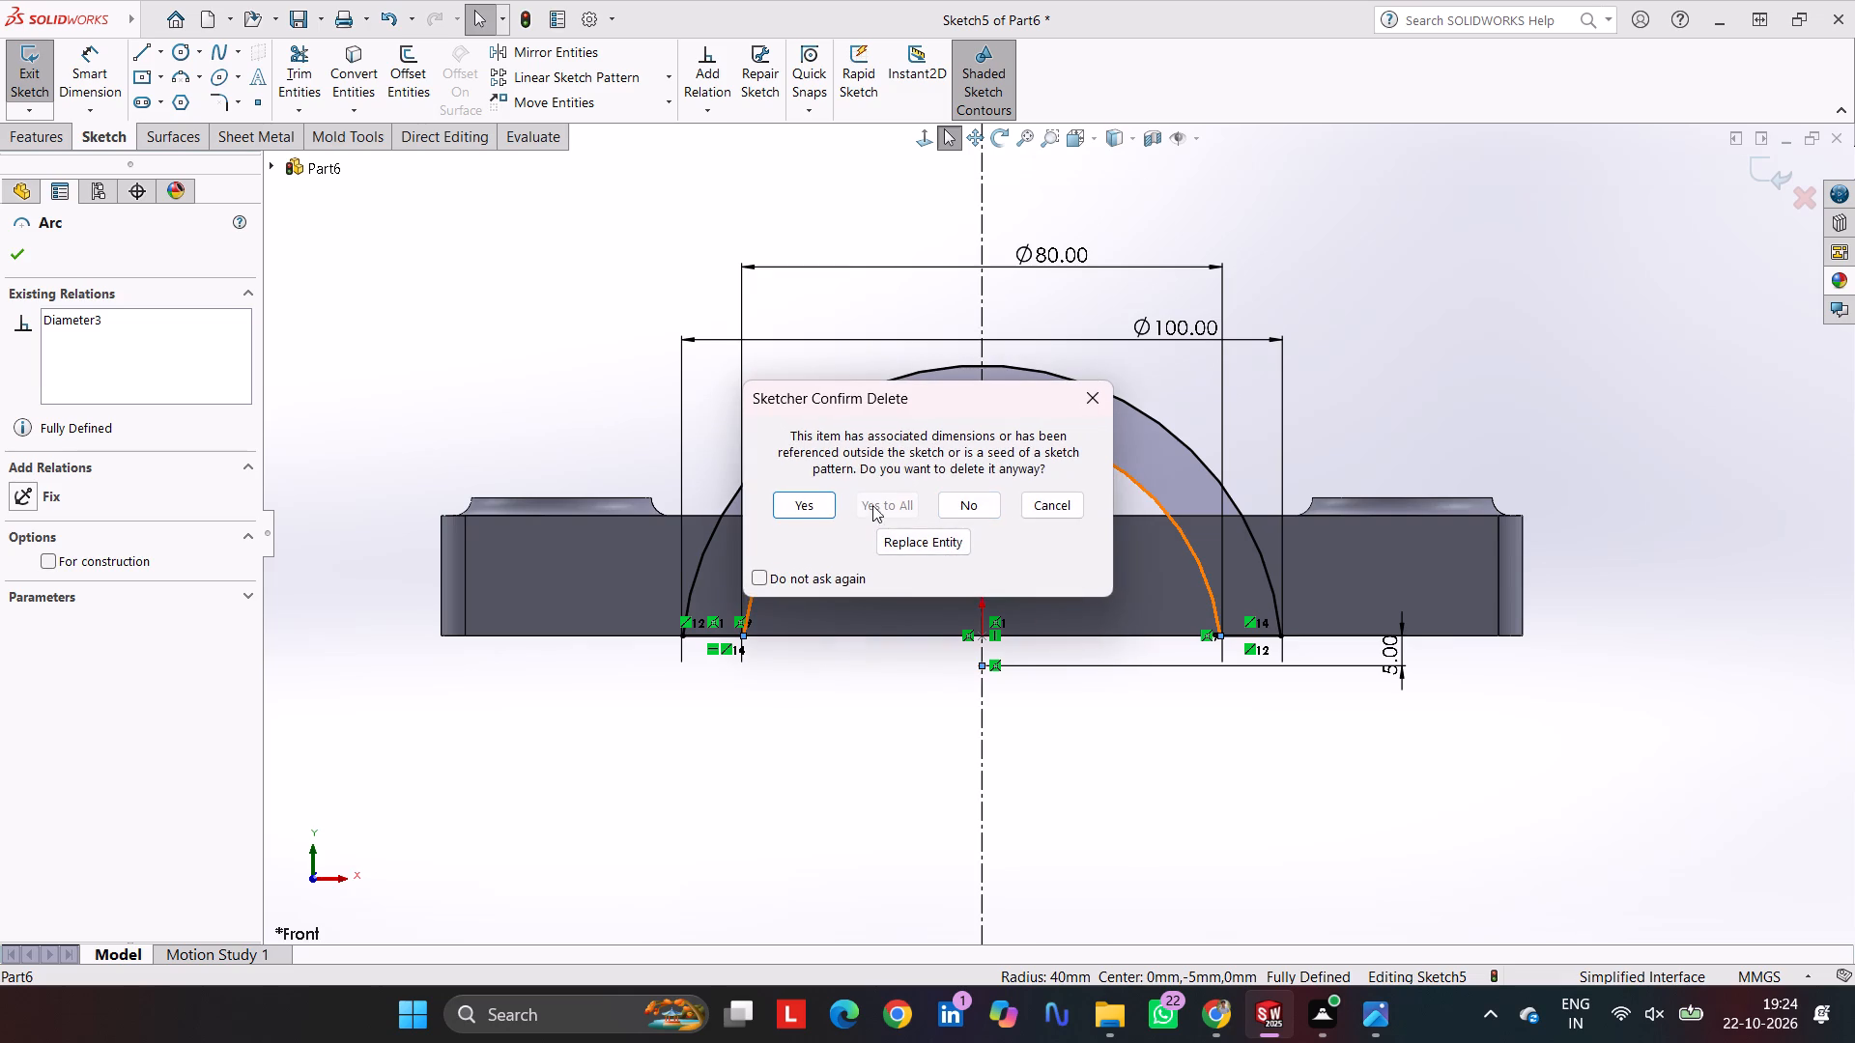
left_click(801, 503)
Delete the two short base line segments left at the ends of the 100 mm arc.
left_click(699, 632)
key("Delete")
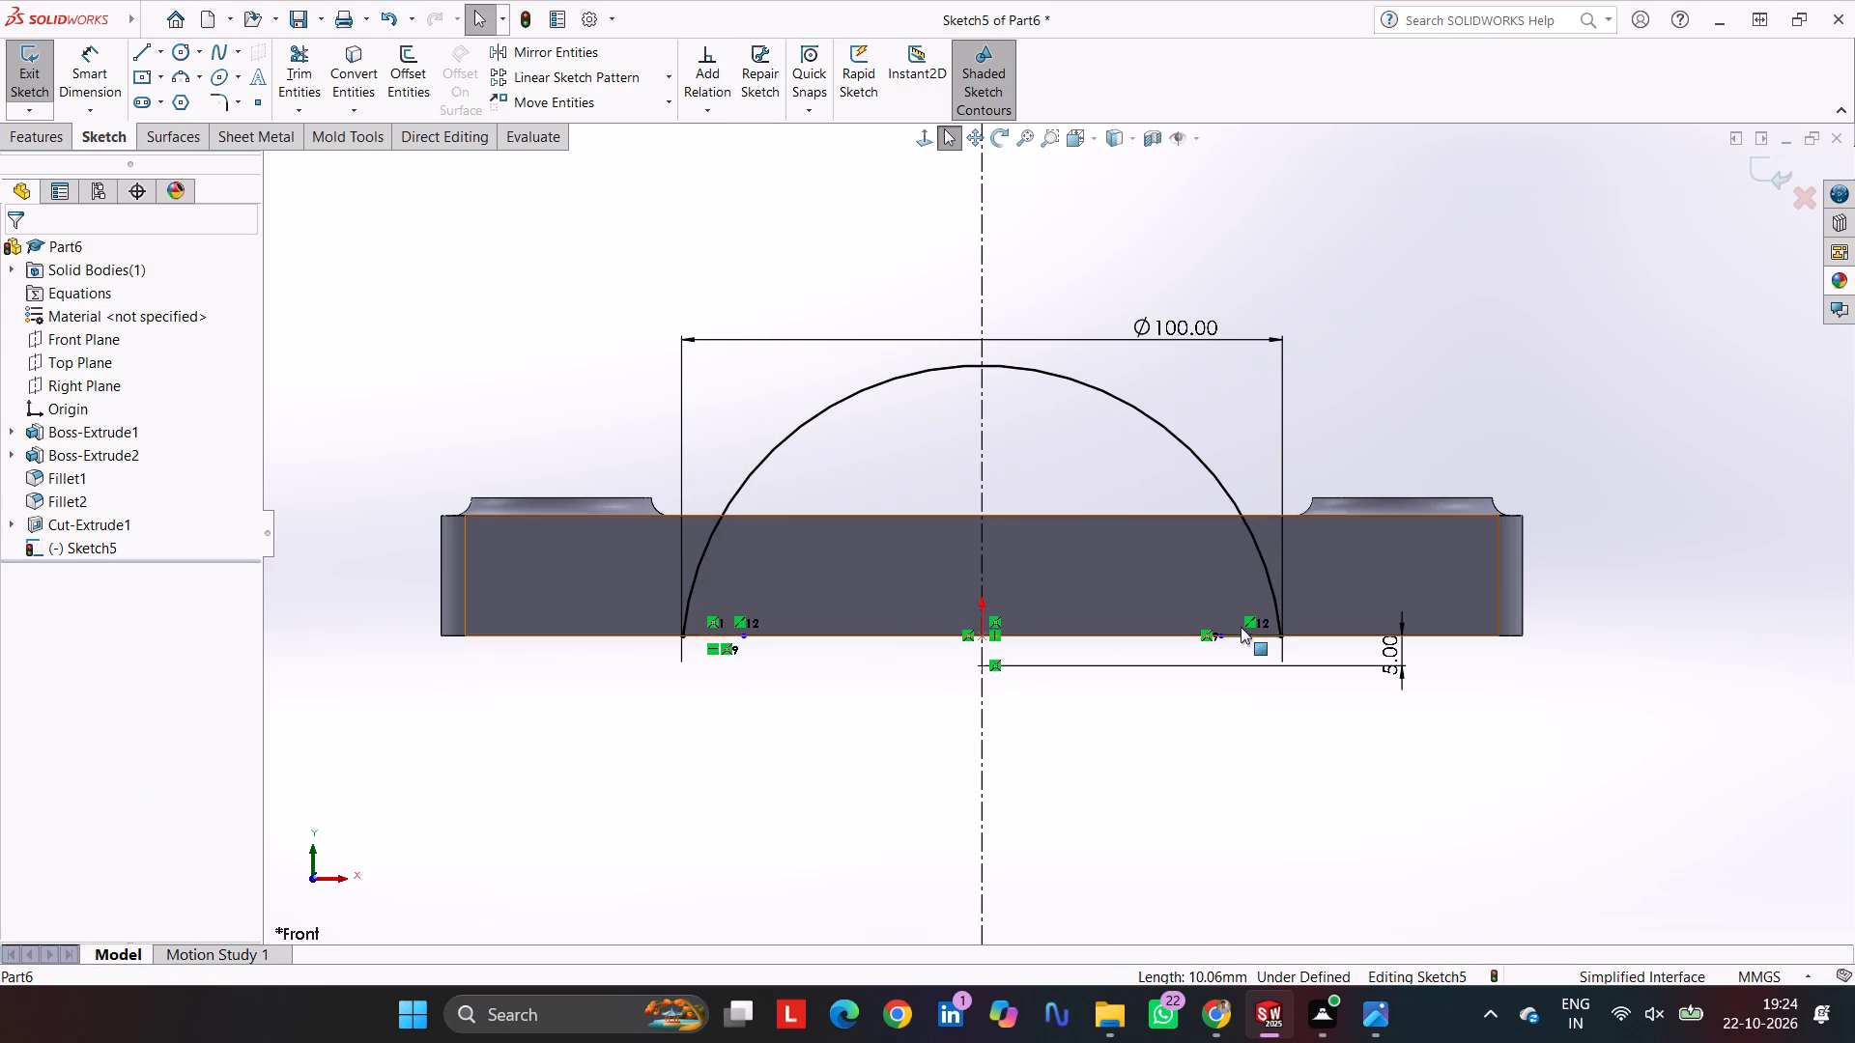
left_click(1241, 637)
key("Delete")
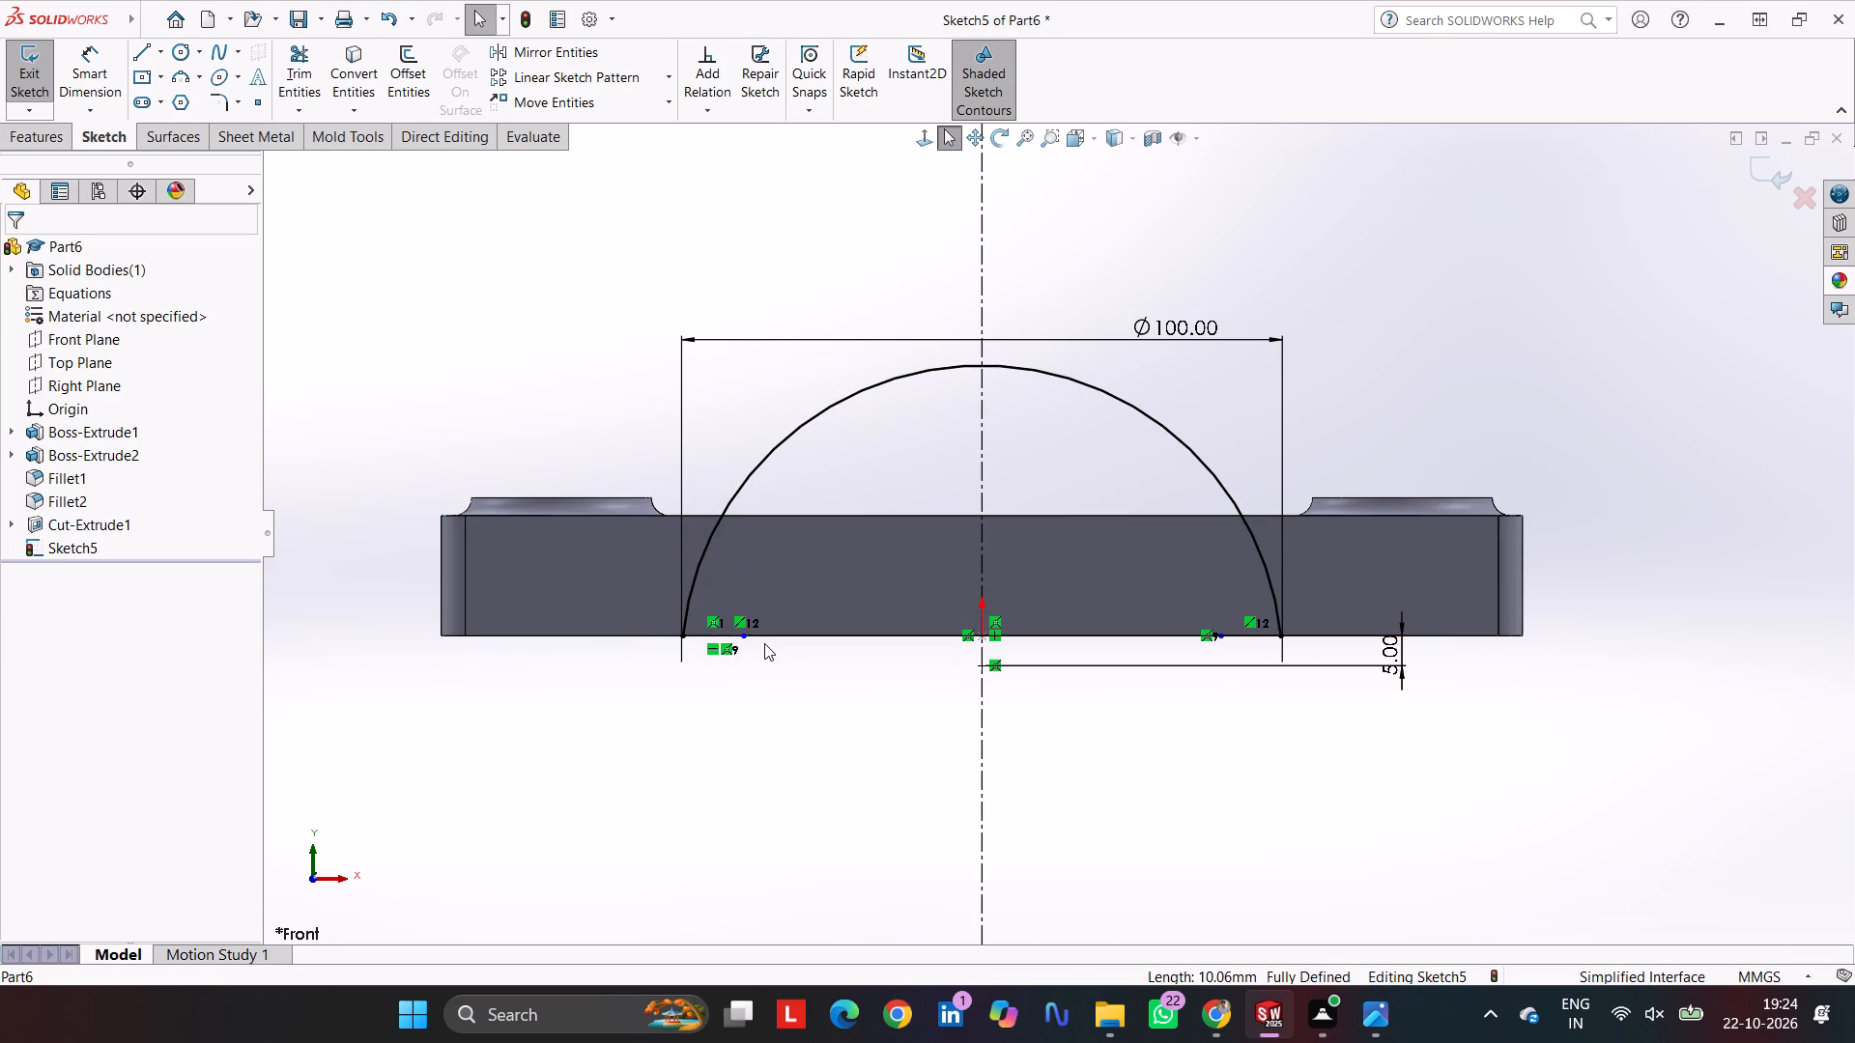
left_click(744, 641)
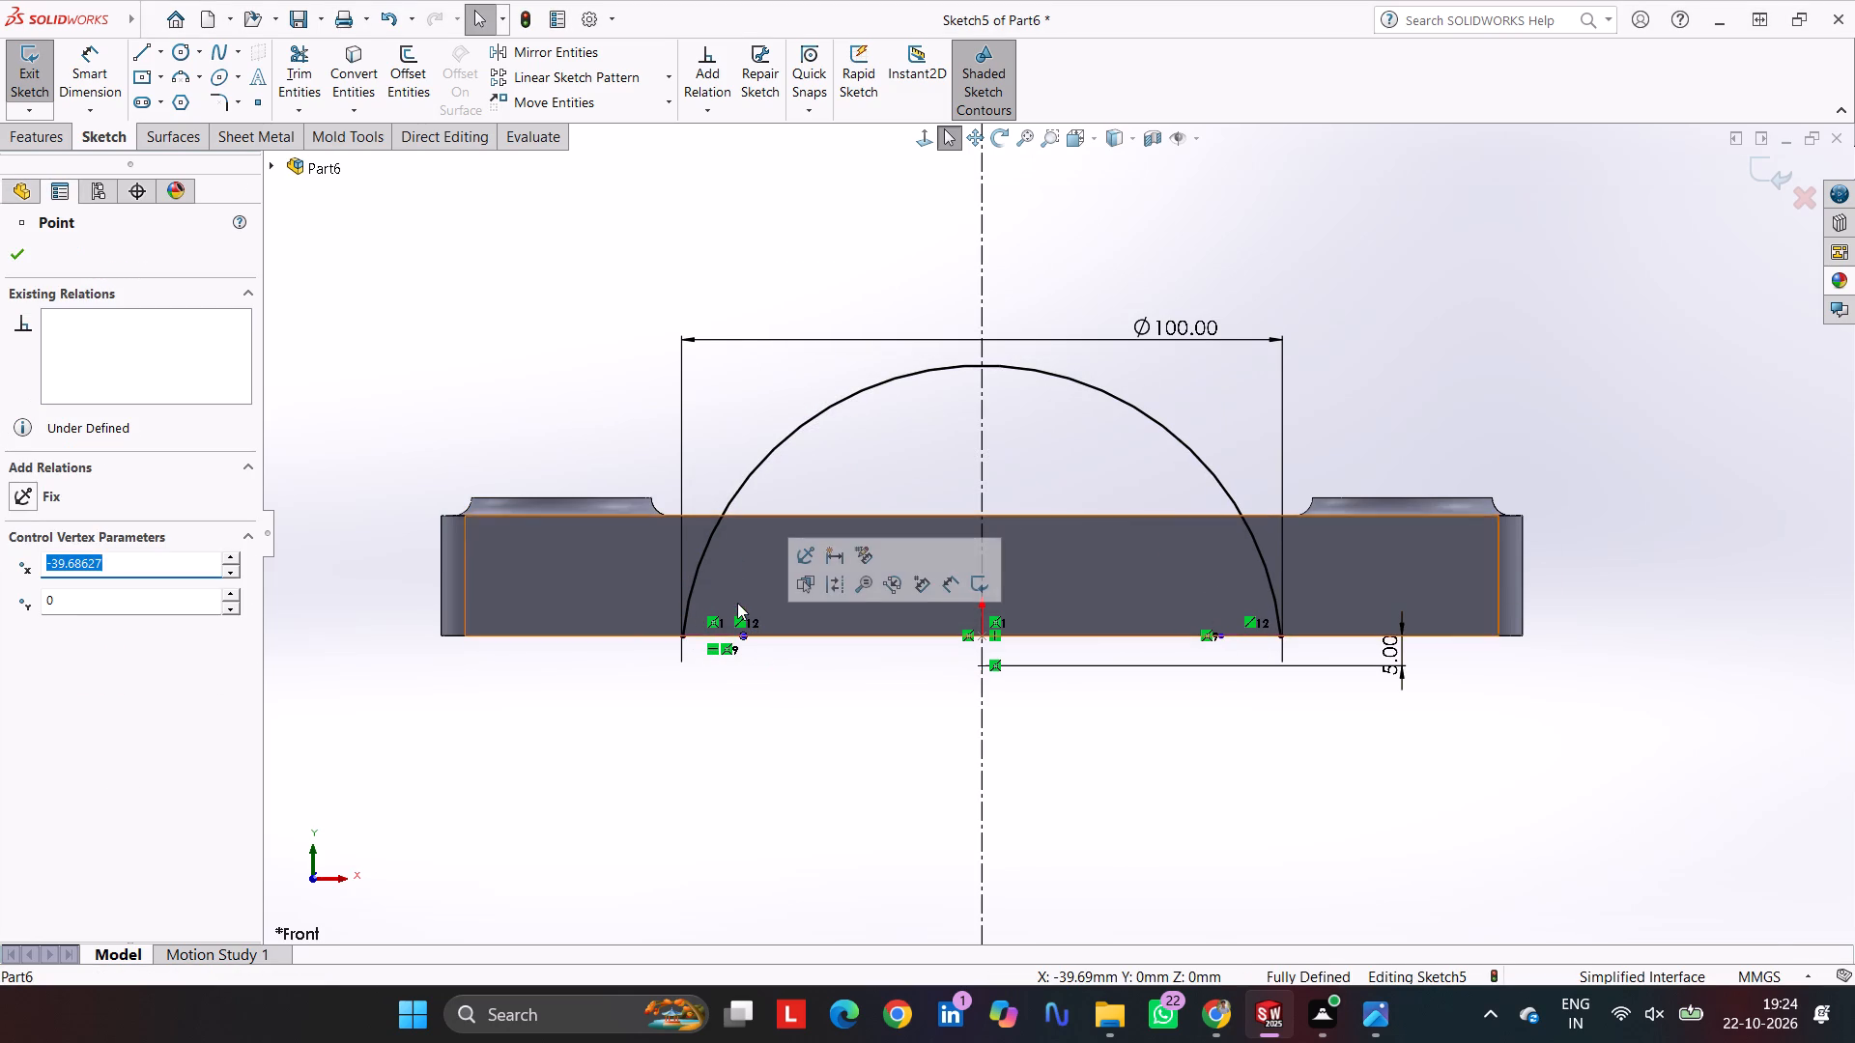
key("Delete")
key("Delete")
left_click(1063, 508)
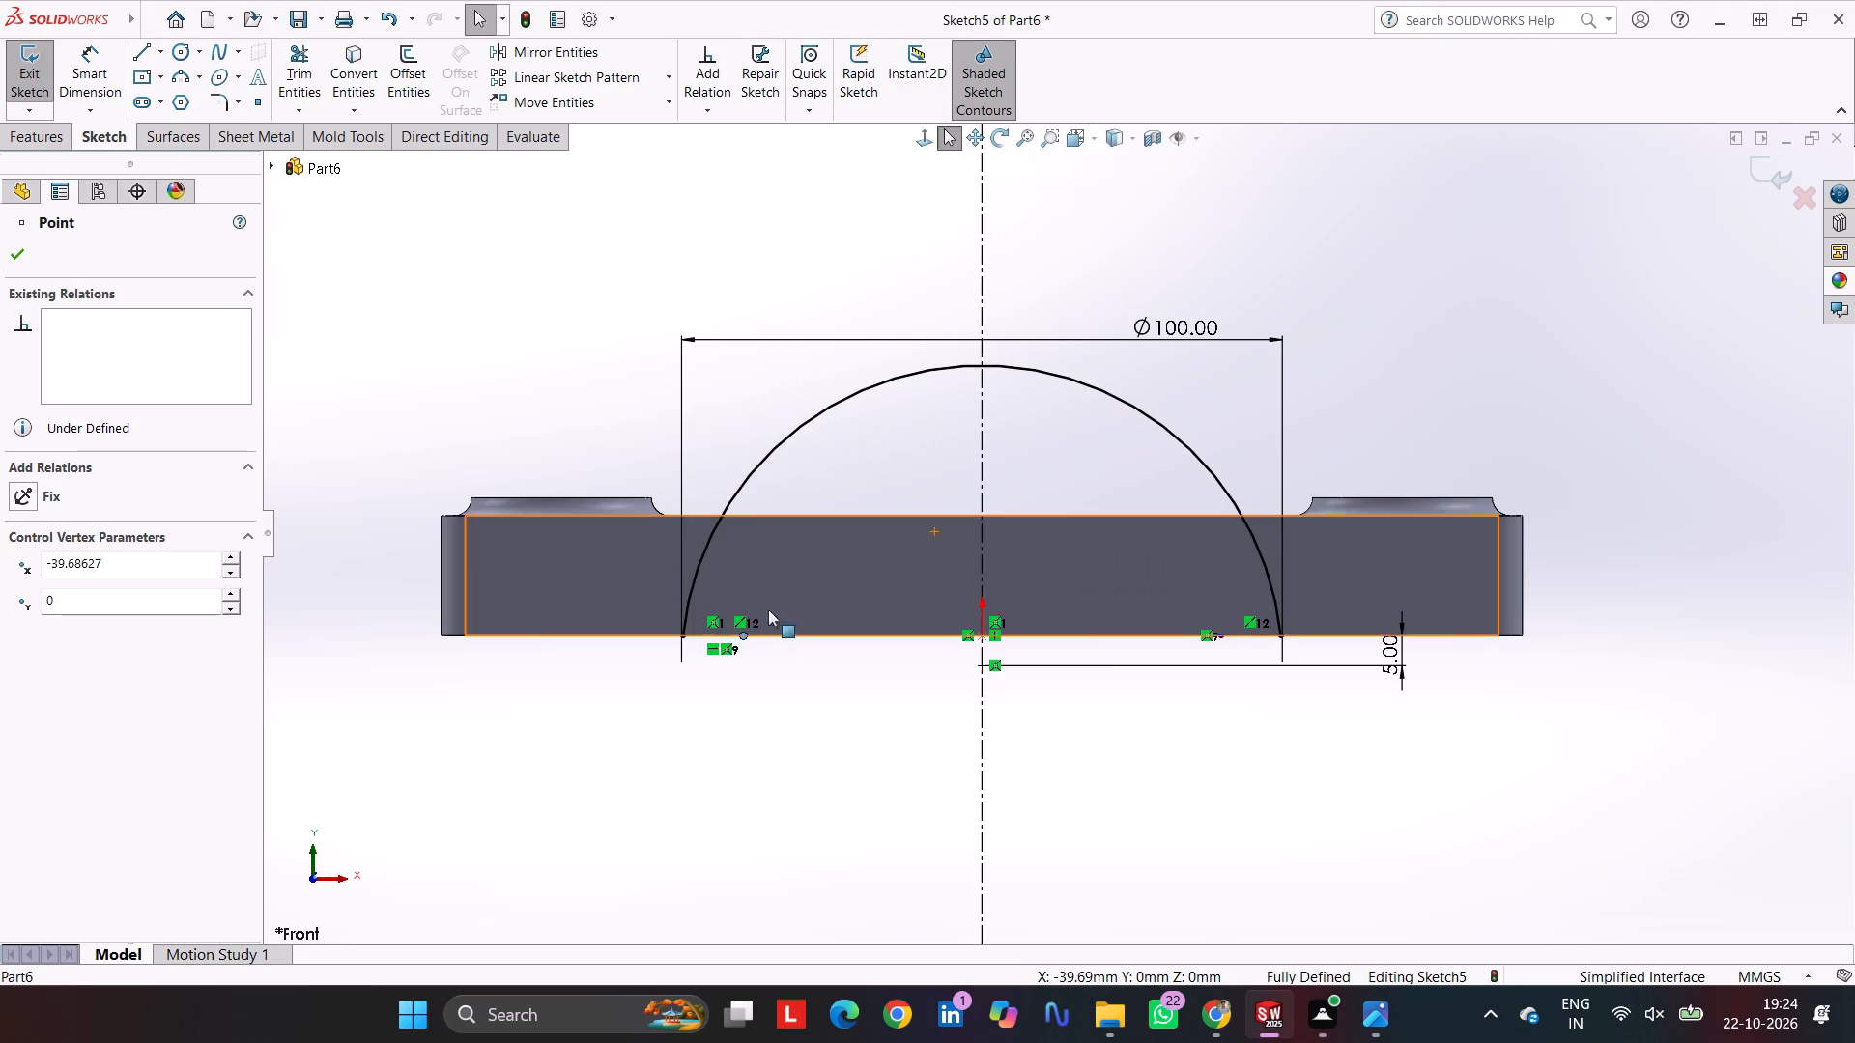
scroll(757, 638, "down", 6)
left_click(822, 644)
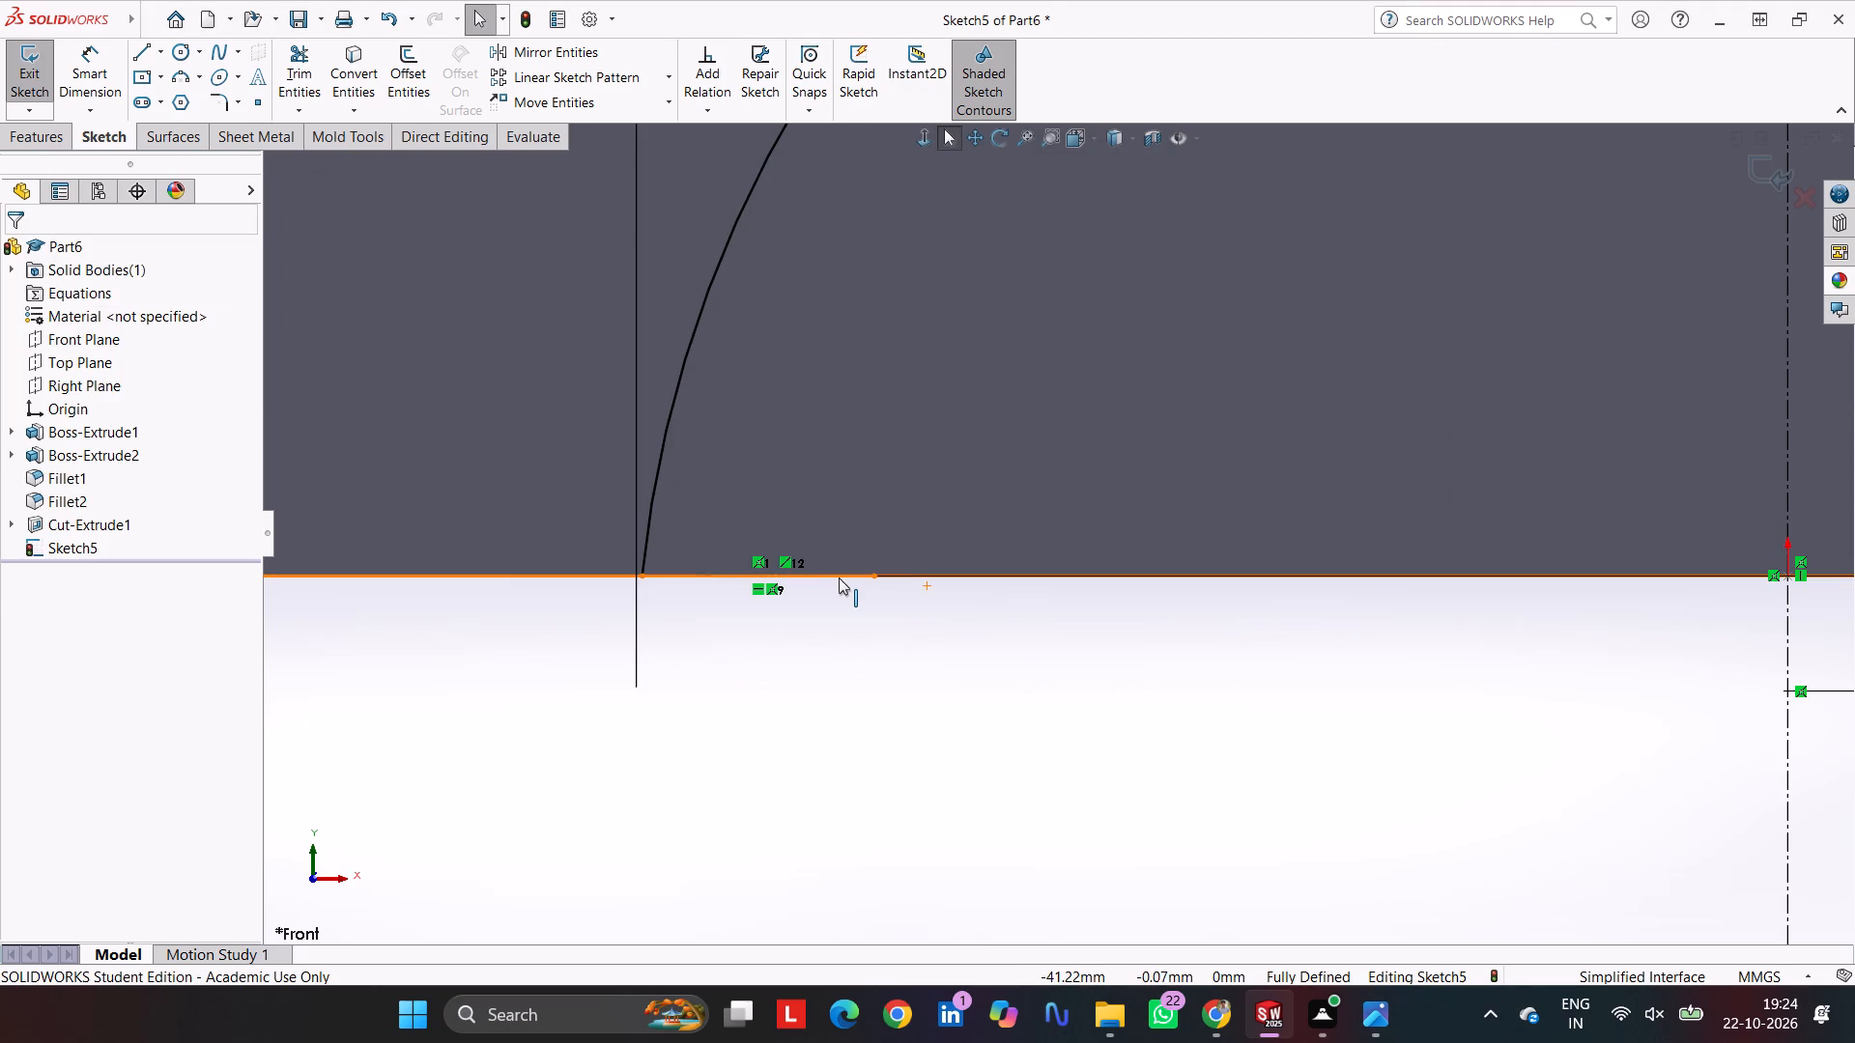
left_click(839, 574)
key("Delete")
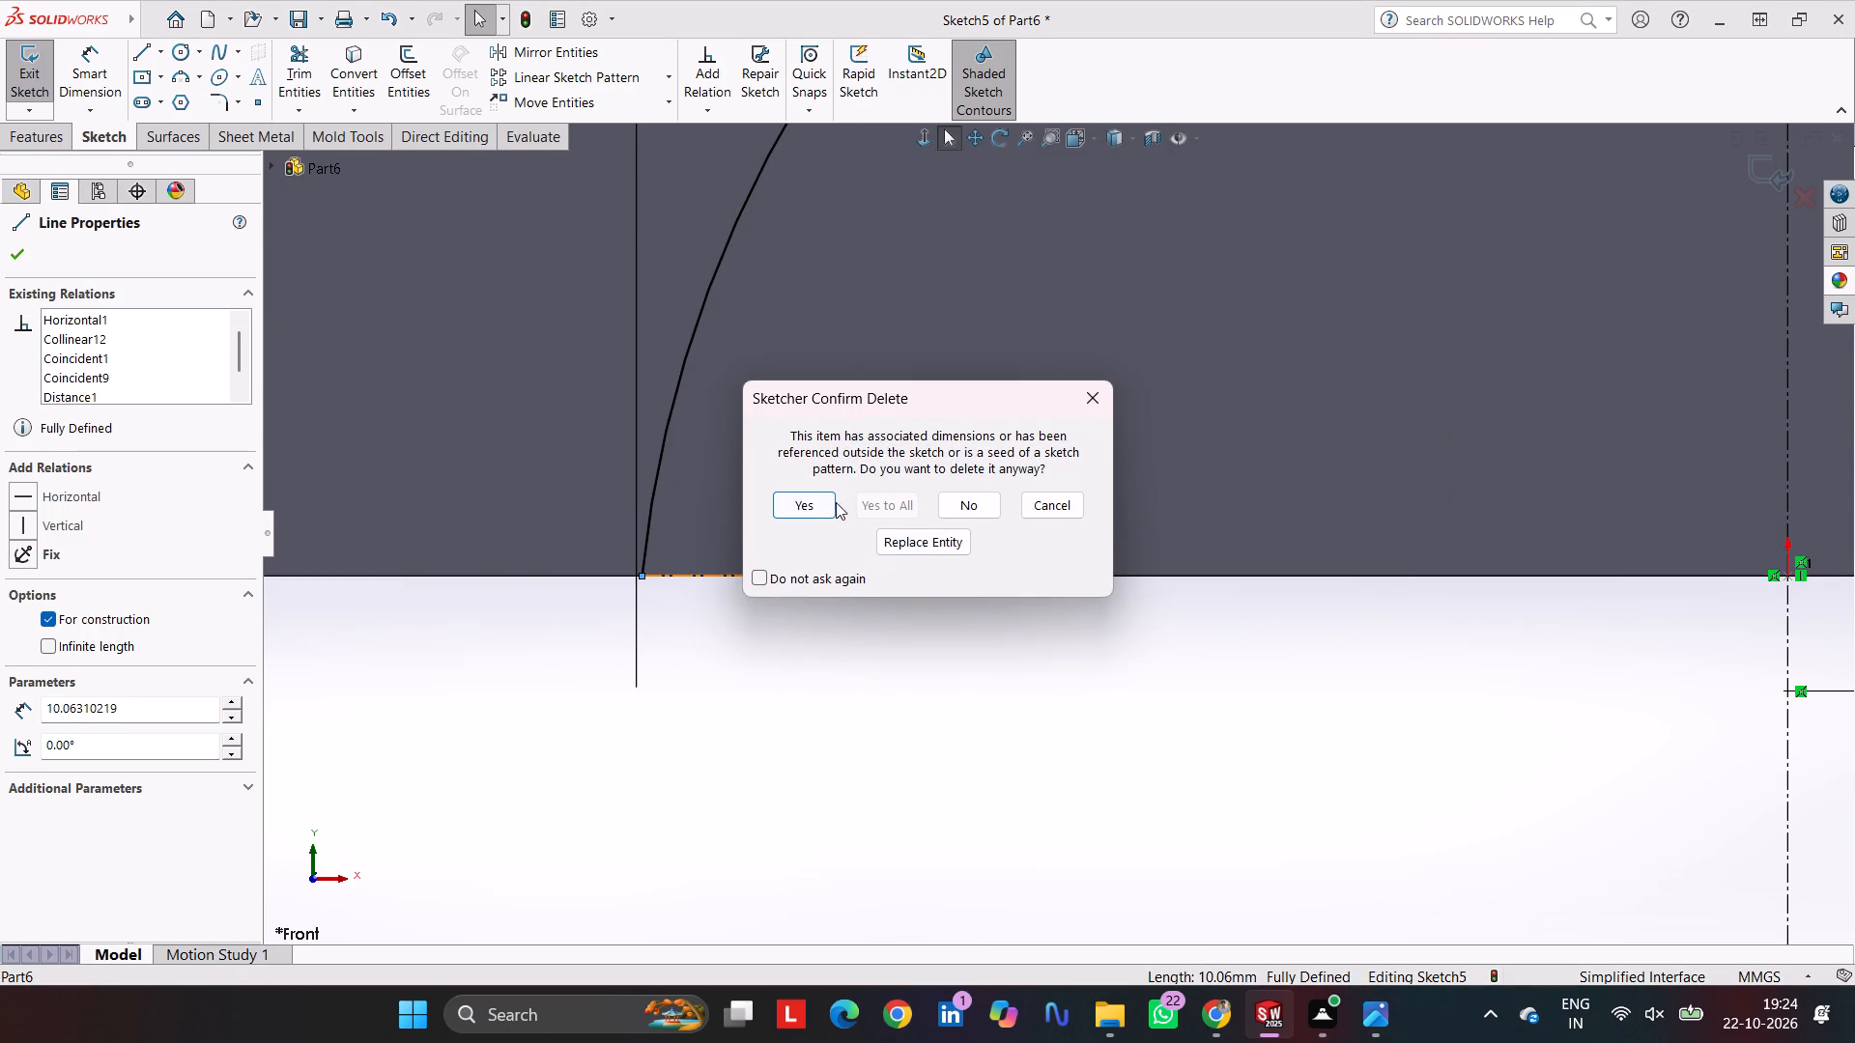
left_click(823, 501)
scroll(834, 553, "up", 5)
scroll(1197, 554, "up", 2)
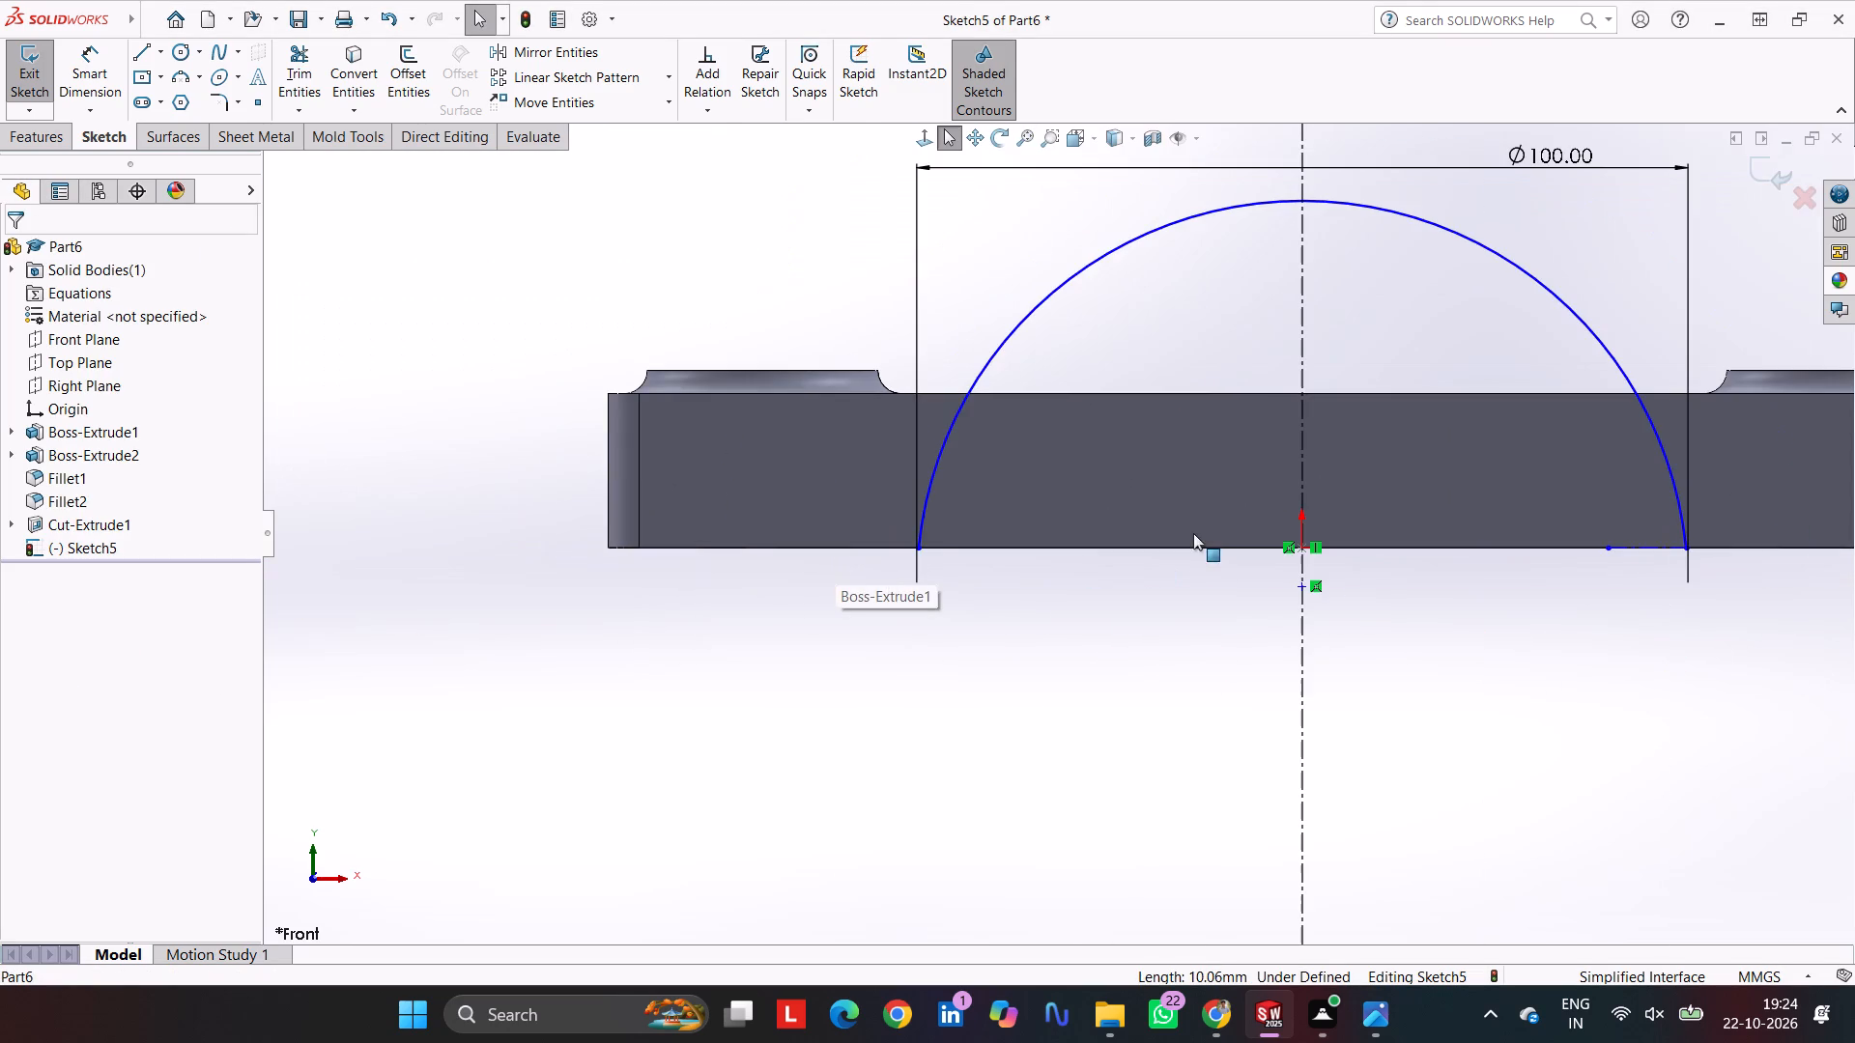
left_click(1536, 550)
key("Delete")
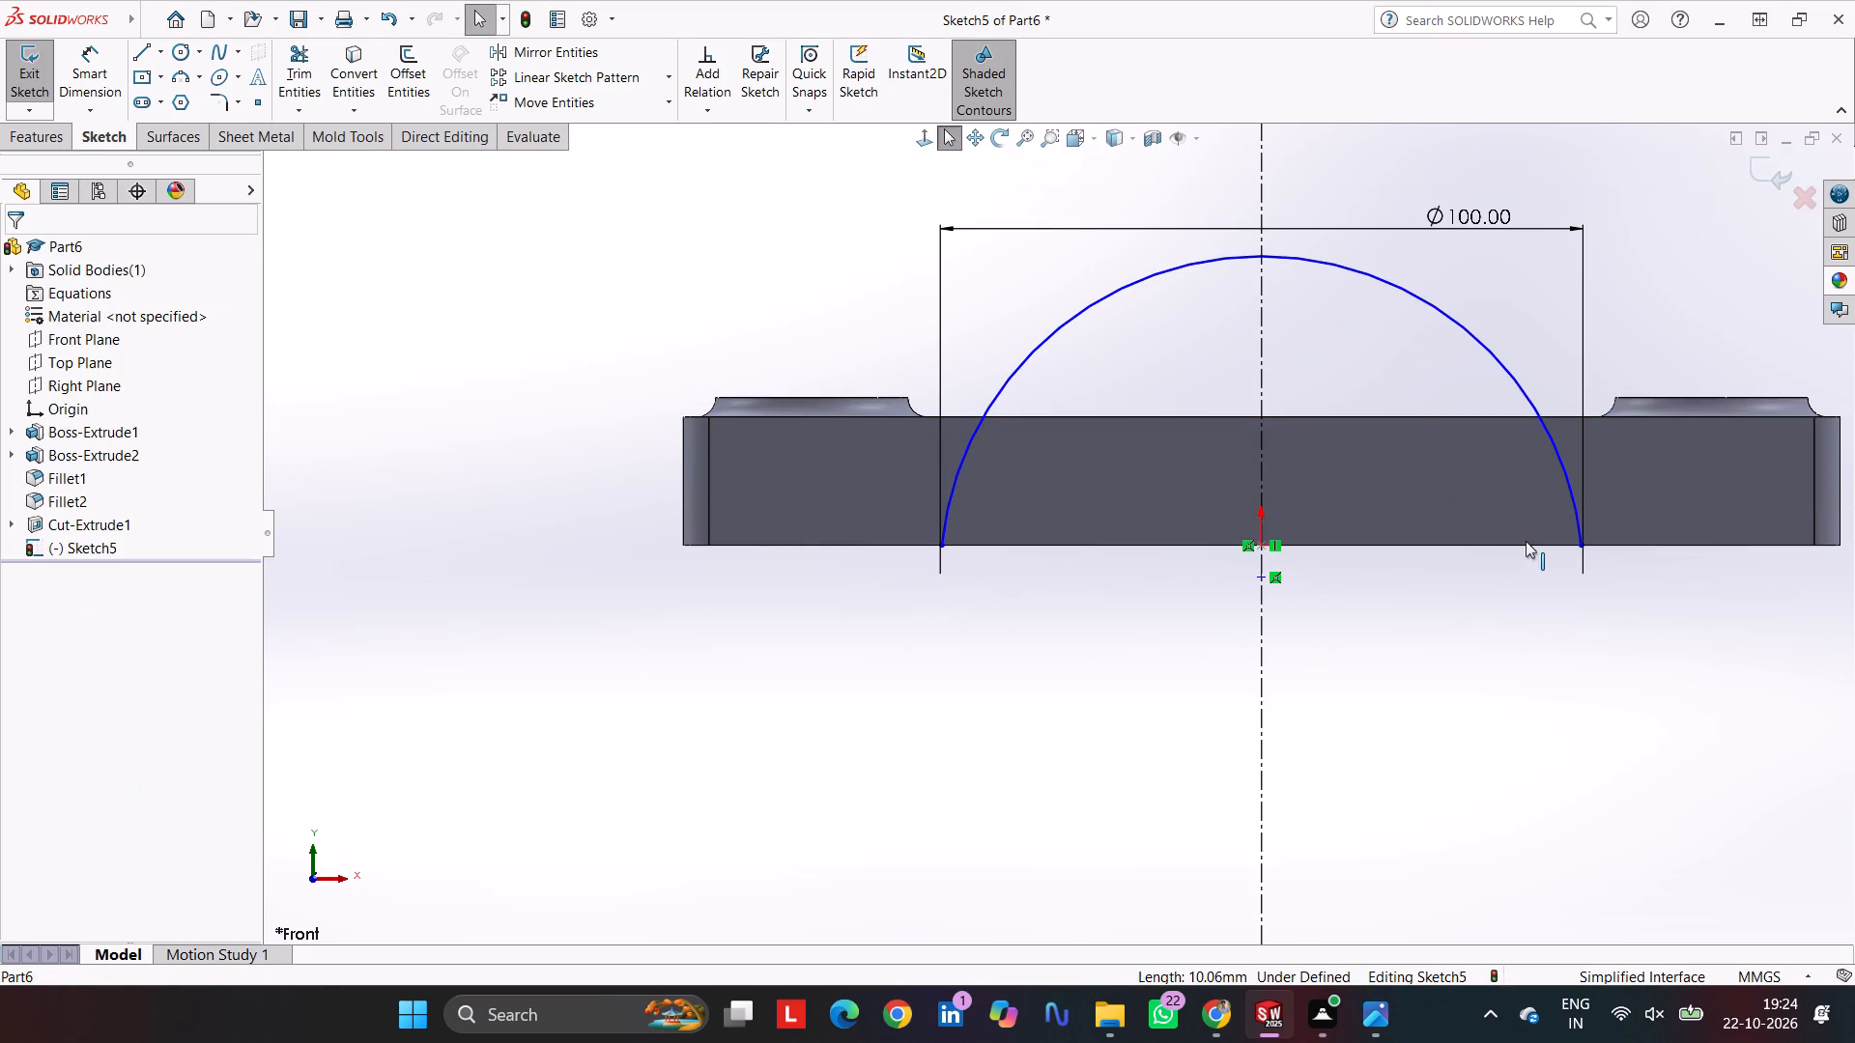
key("Return")
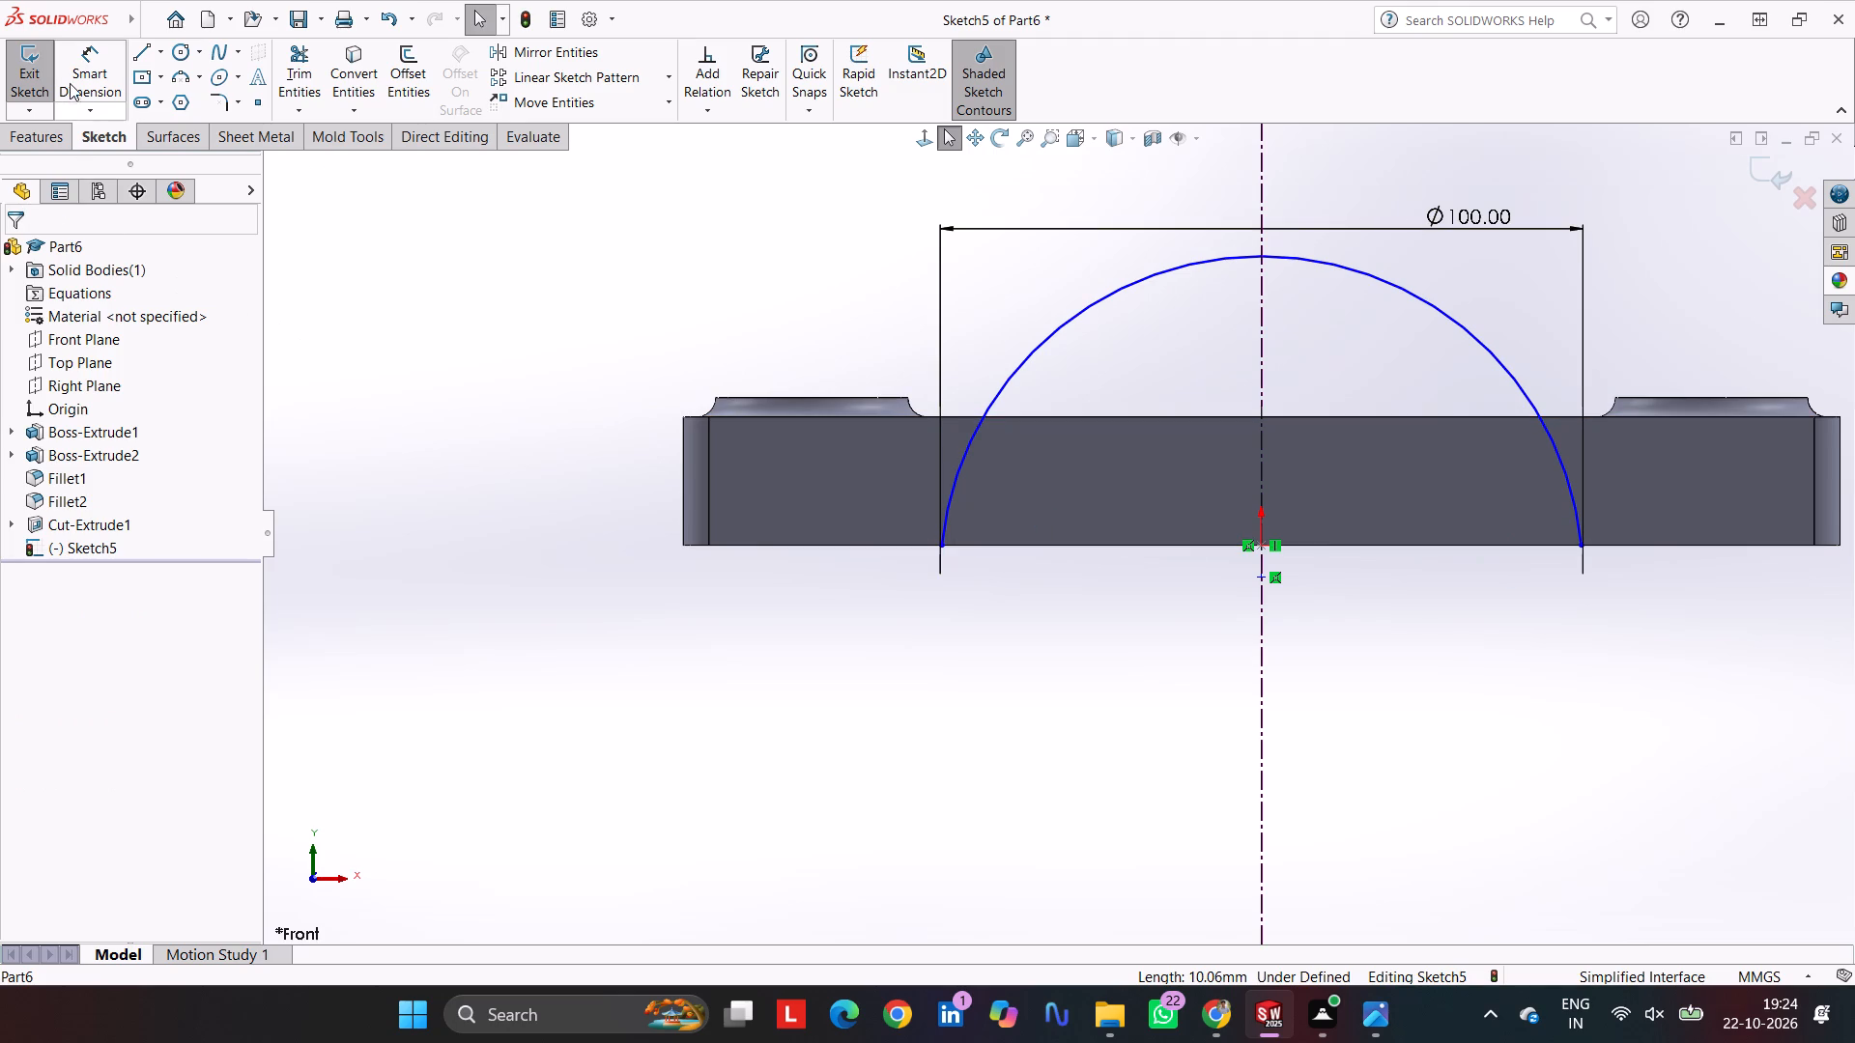
Add horizontal relations aligning both endpoints of the 100 mm arc with the origin.
left_click(942, 547)
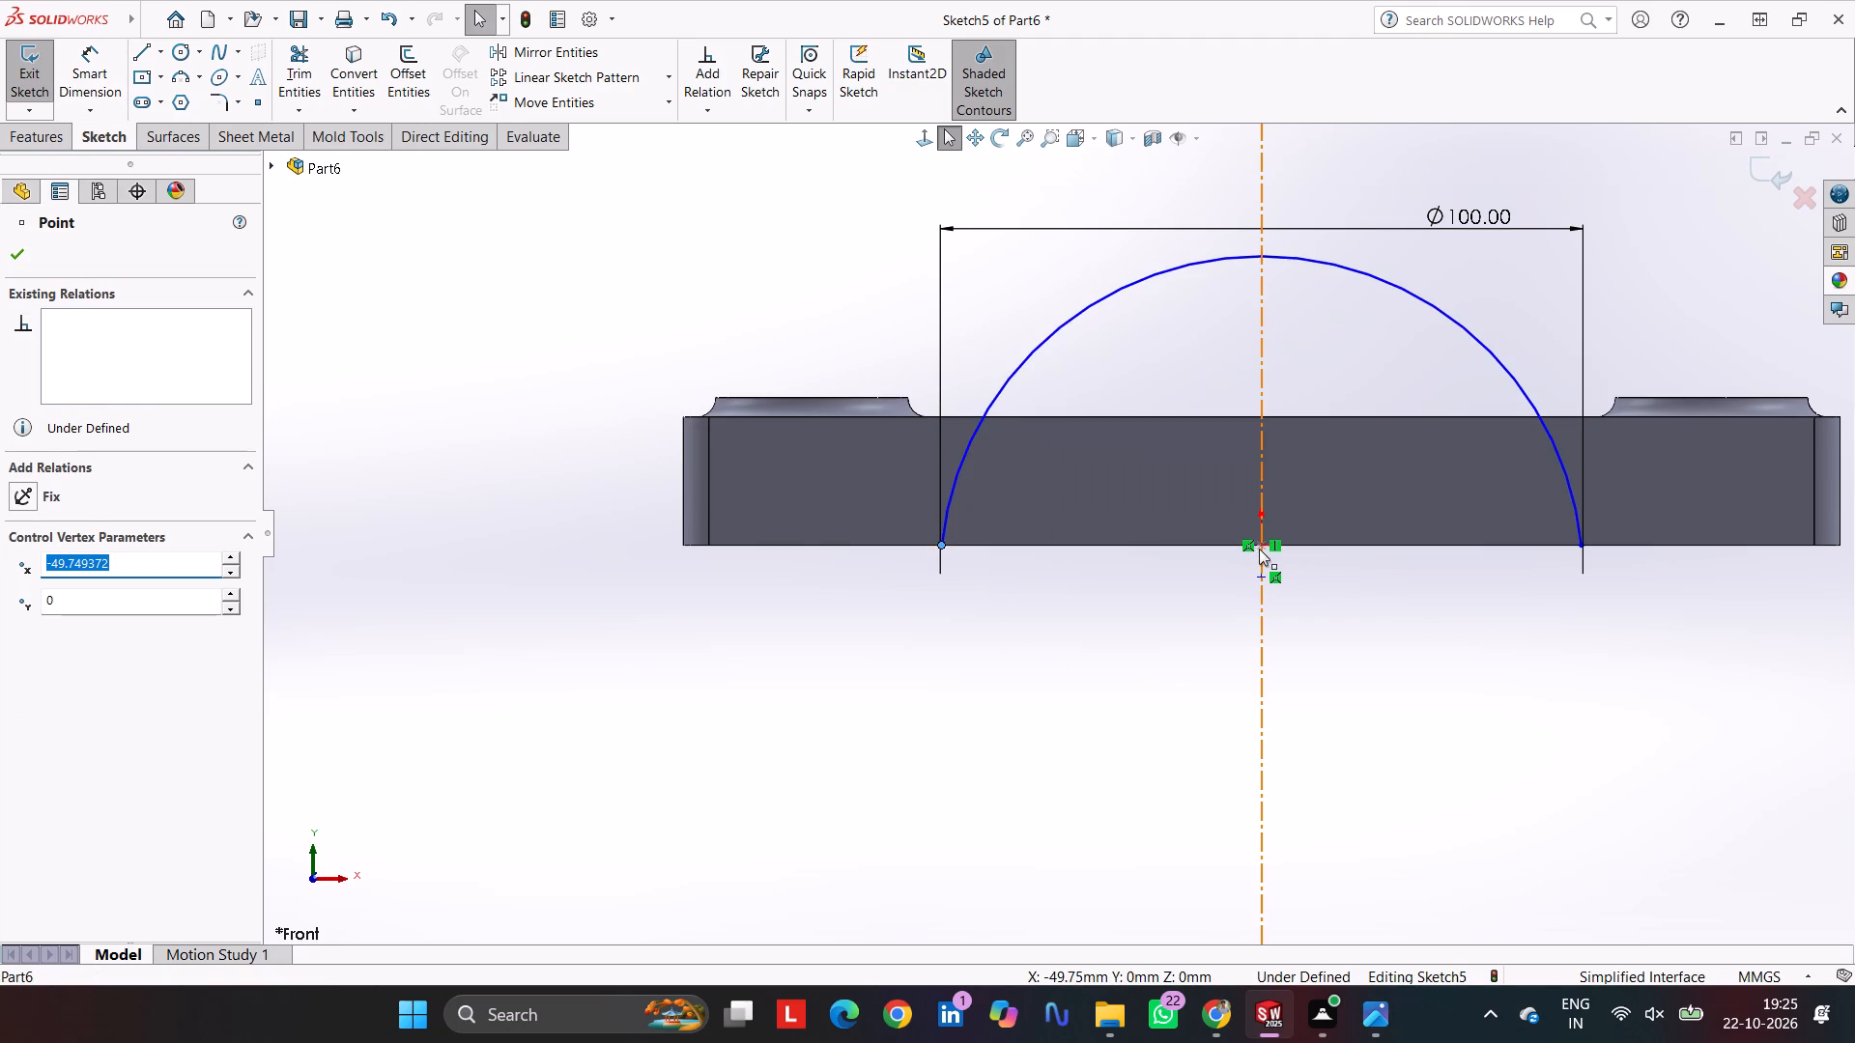
left_click(1260, 548, "ctrl")
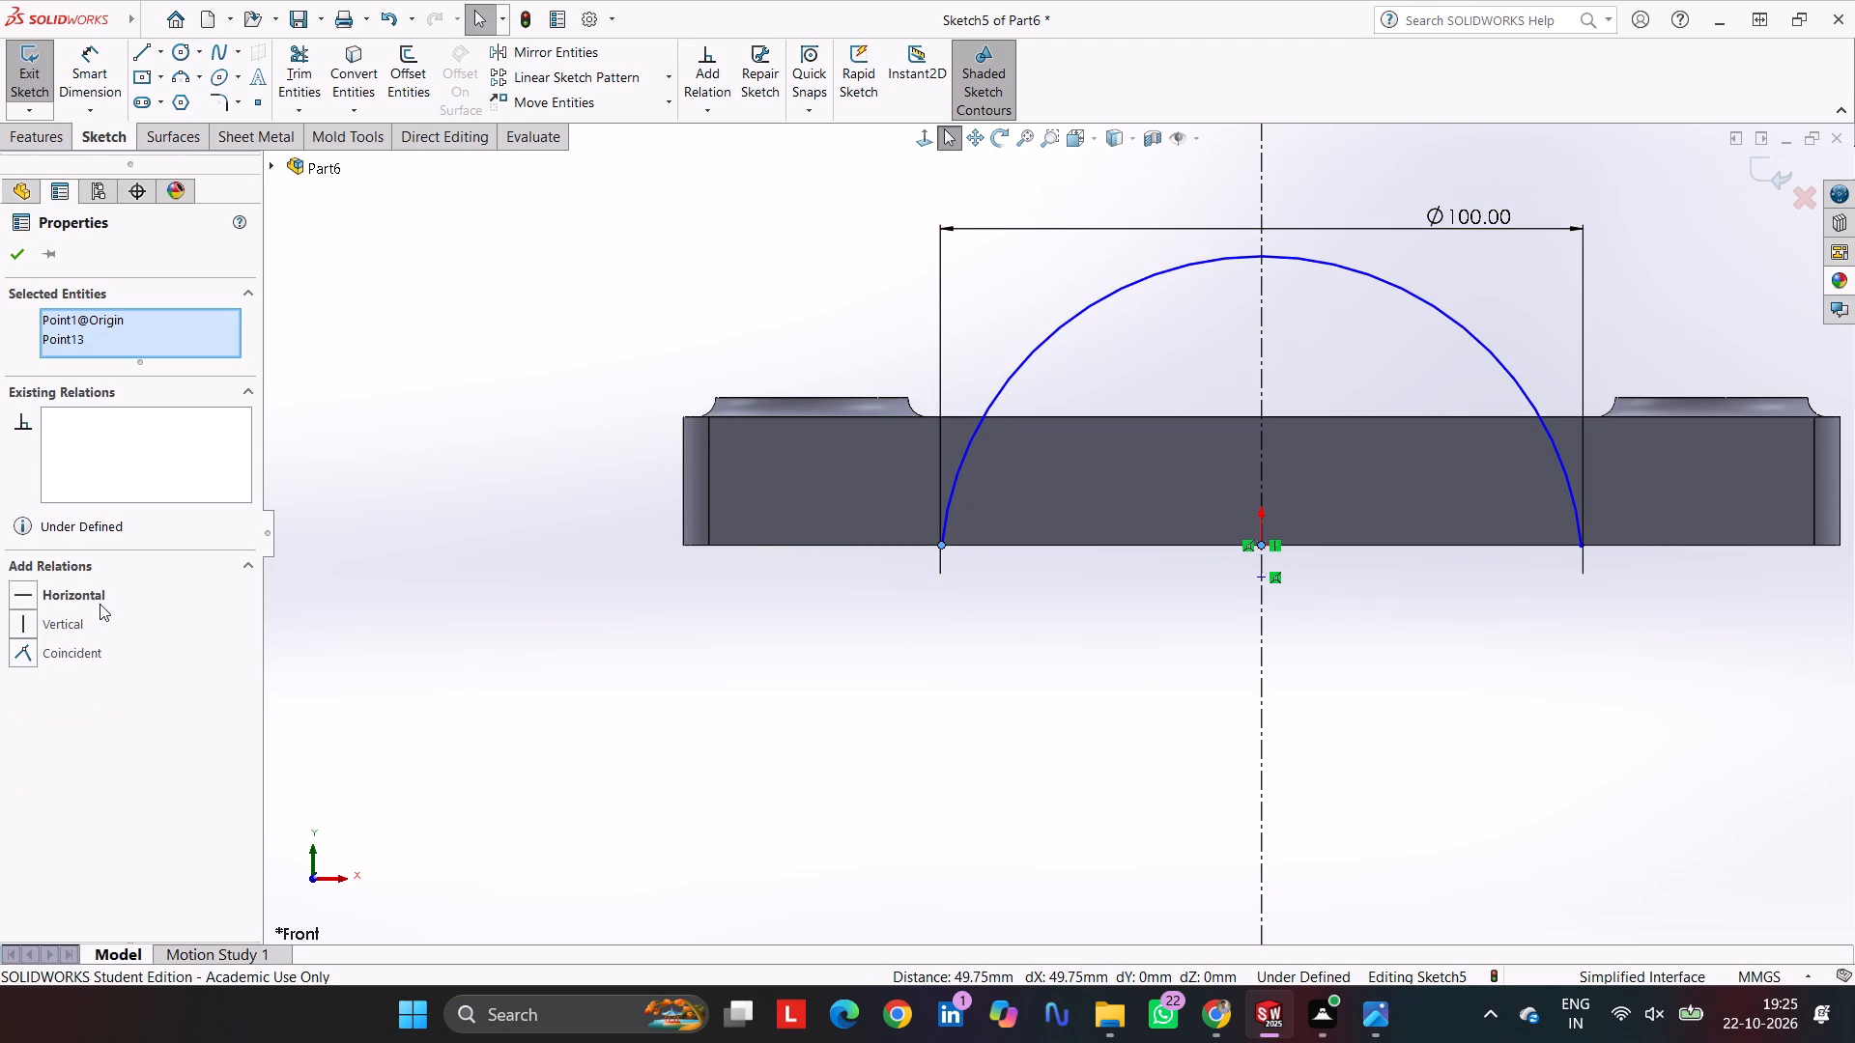
left_click(92, 596)
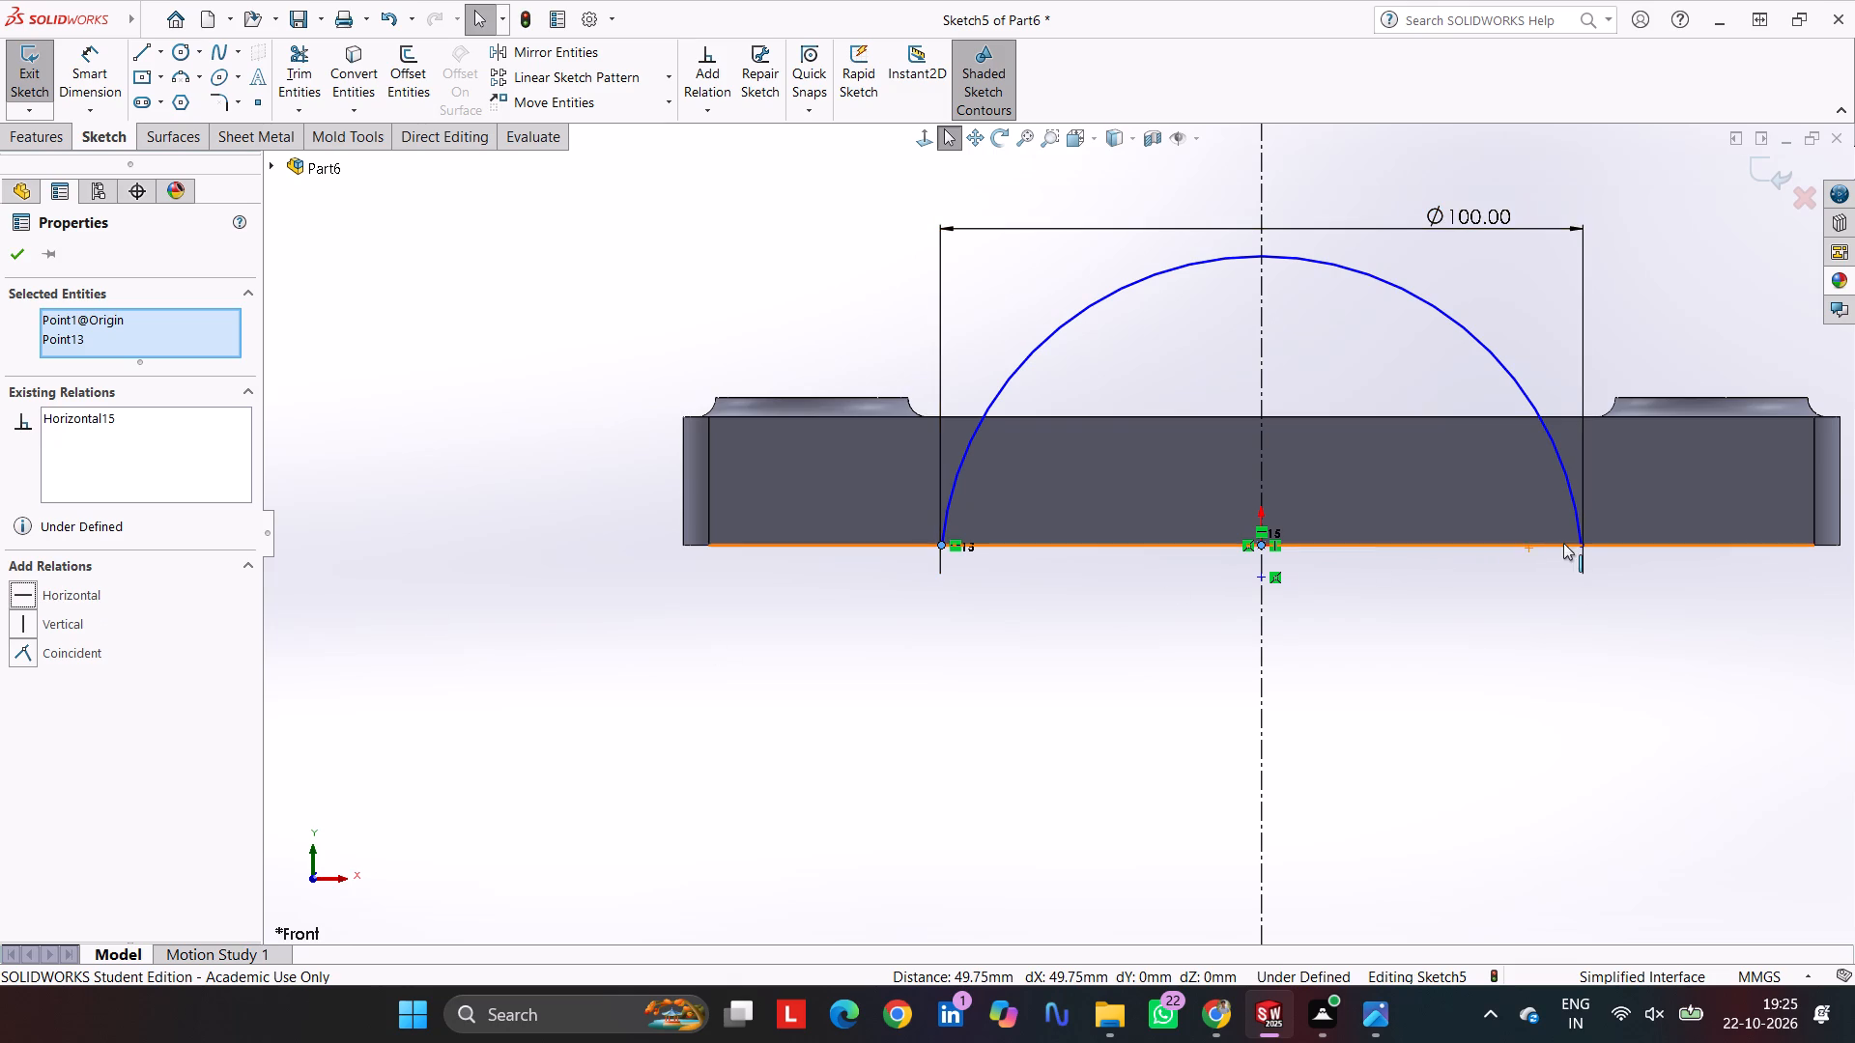
left_click(1580, 544, "ctrl")
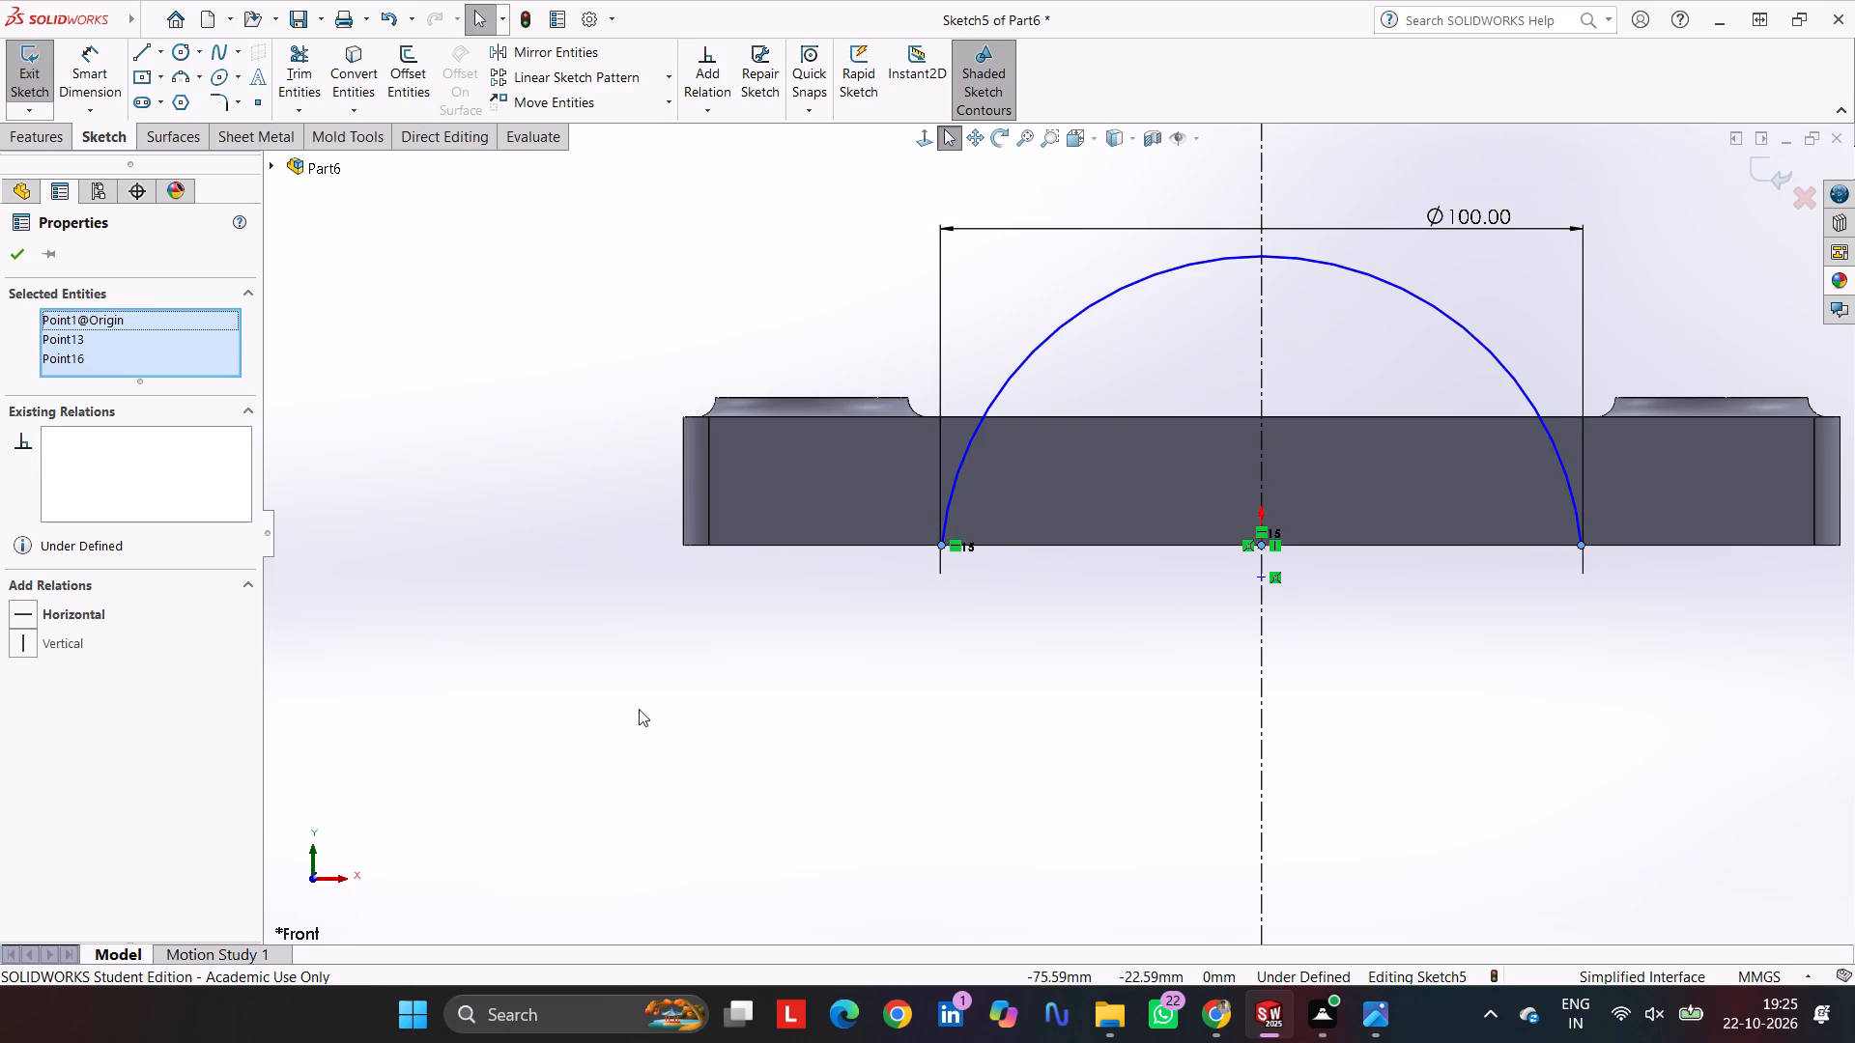
left_click(71, 614)
left_click(750, 664)
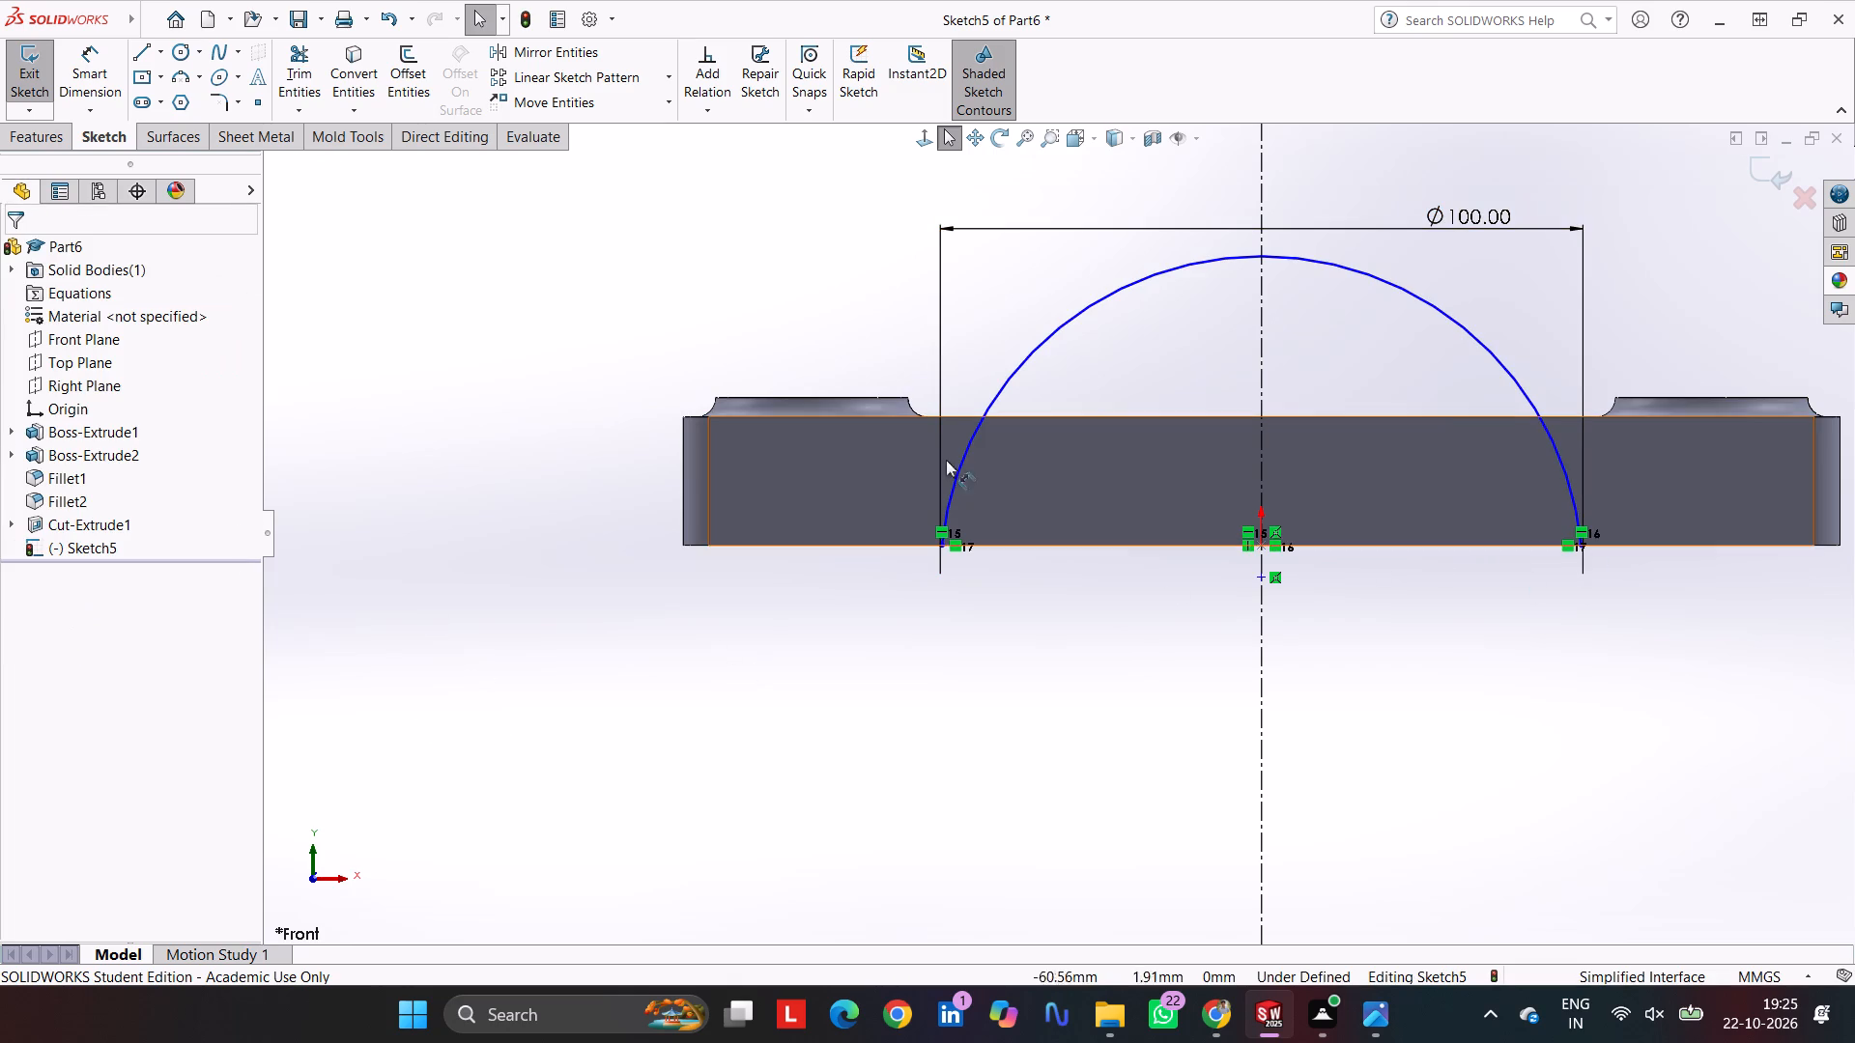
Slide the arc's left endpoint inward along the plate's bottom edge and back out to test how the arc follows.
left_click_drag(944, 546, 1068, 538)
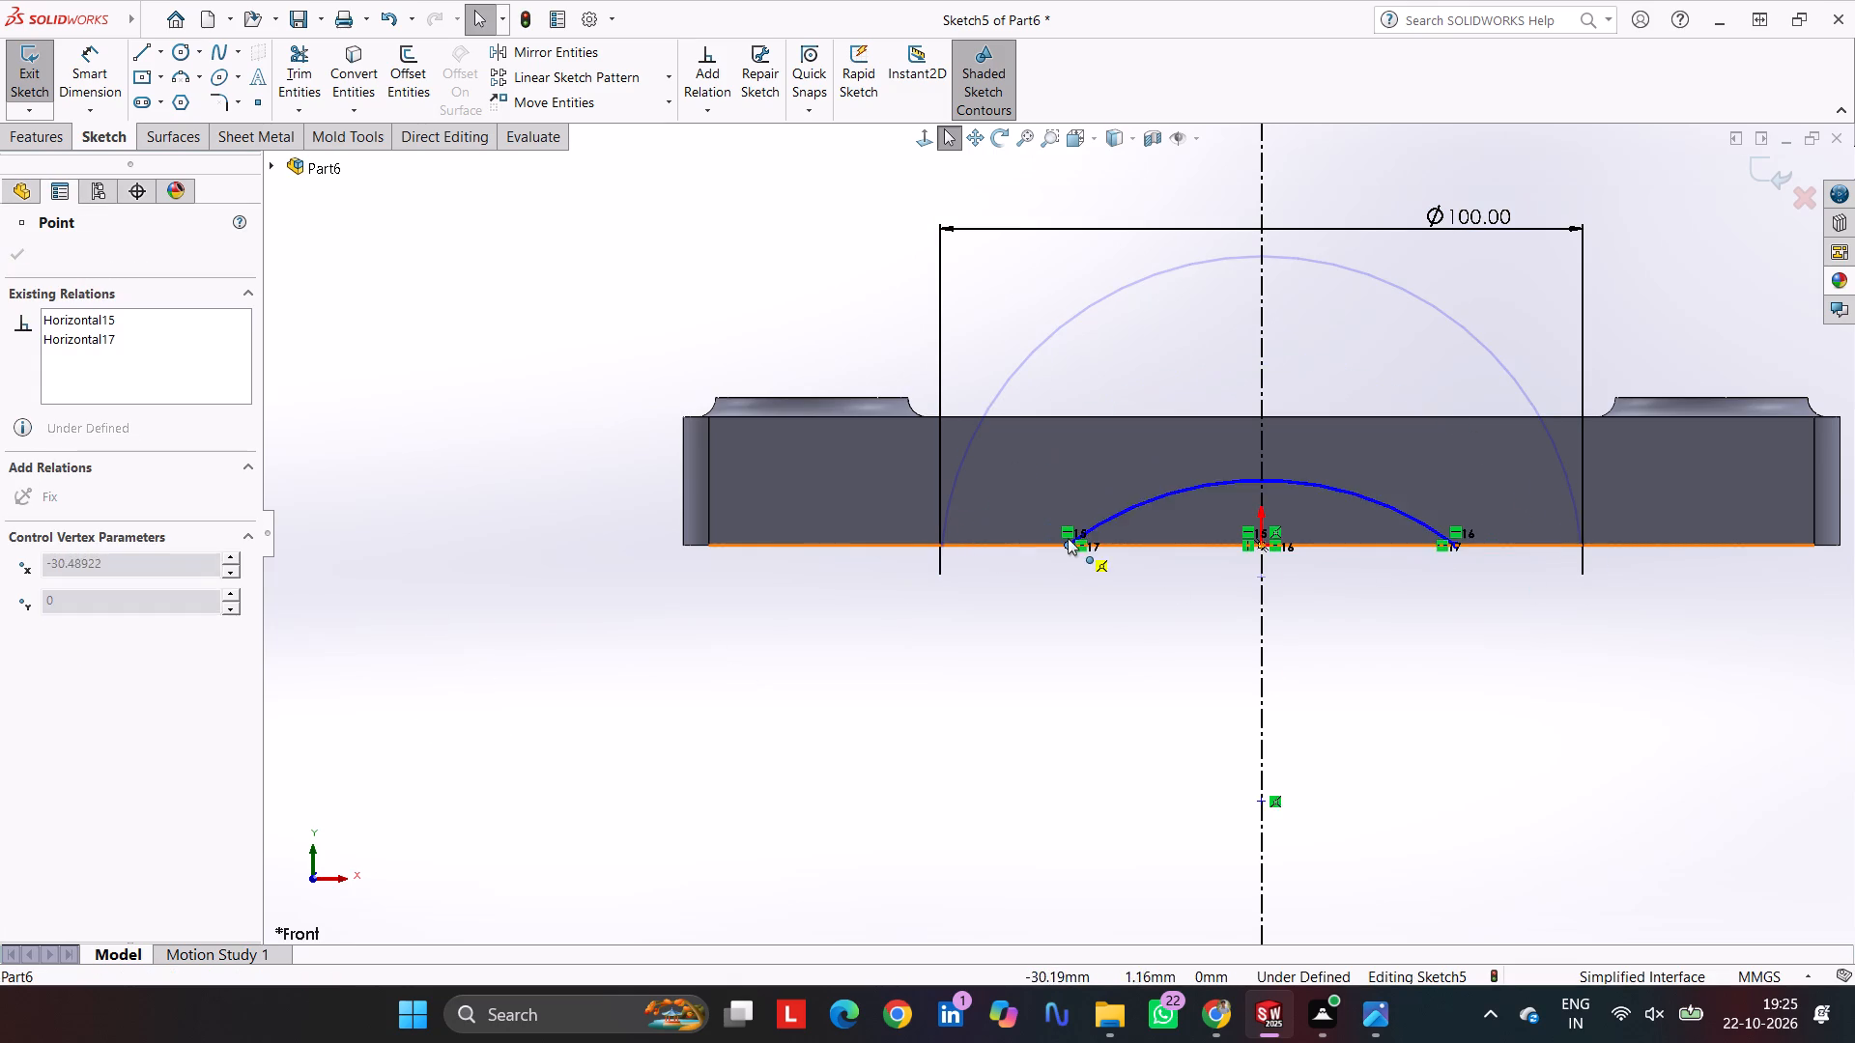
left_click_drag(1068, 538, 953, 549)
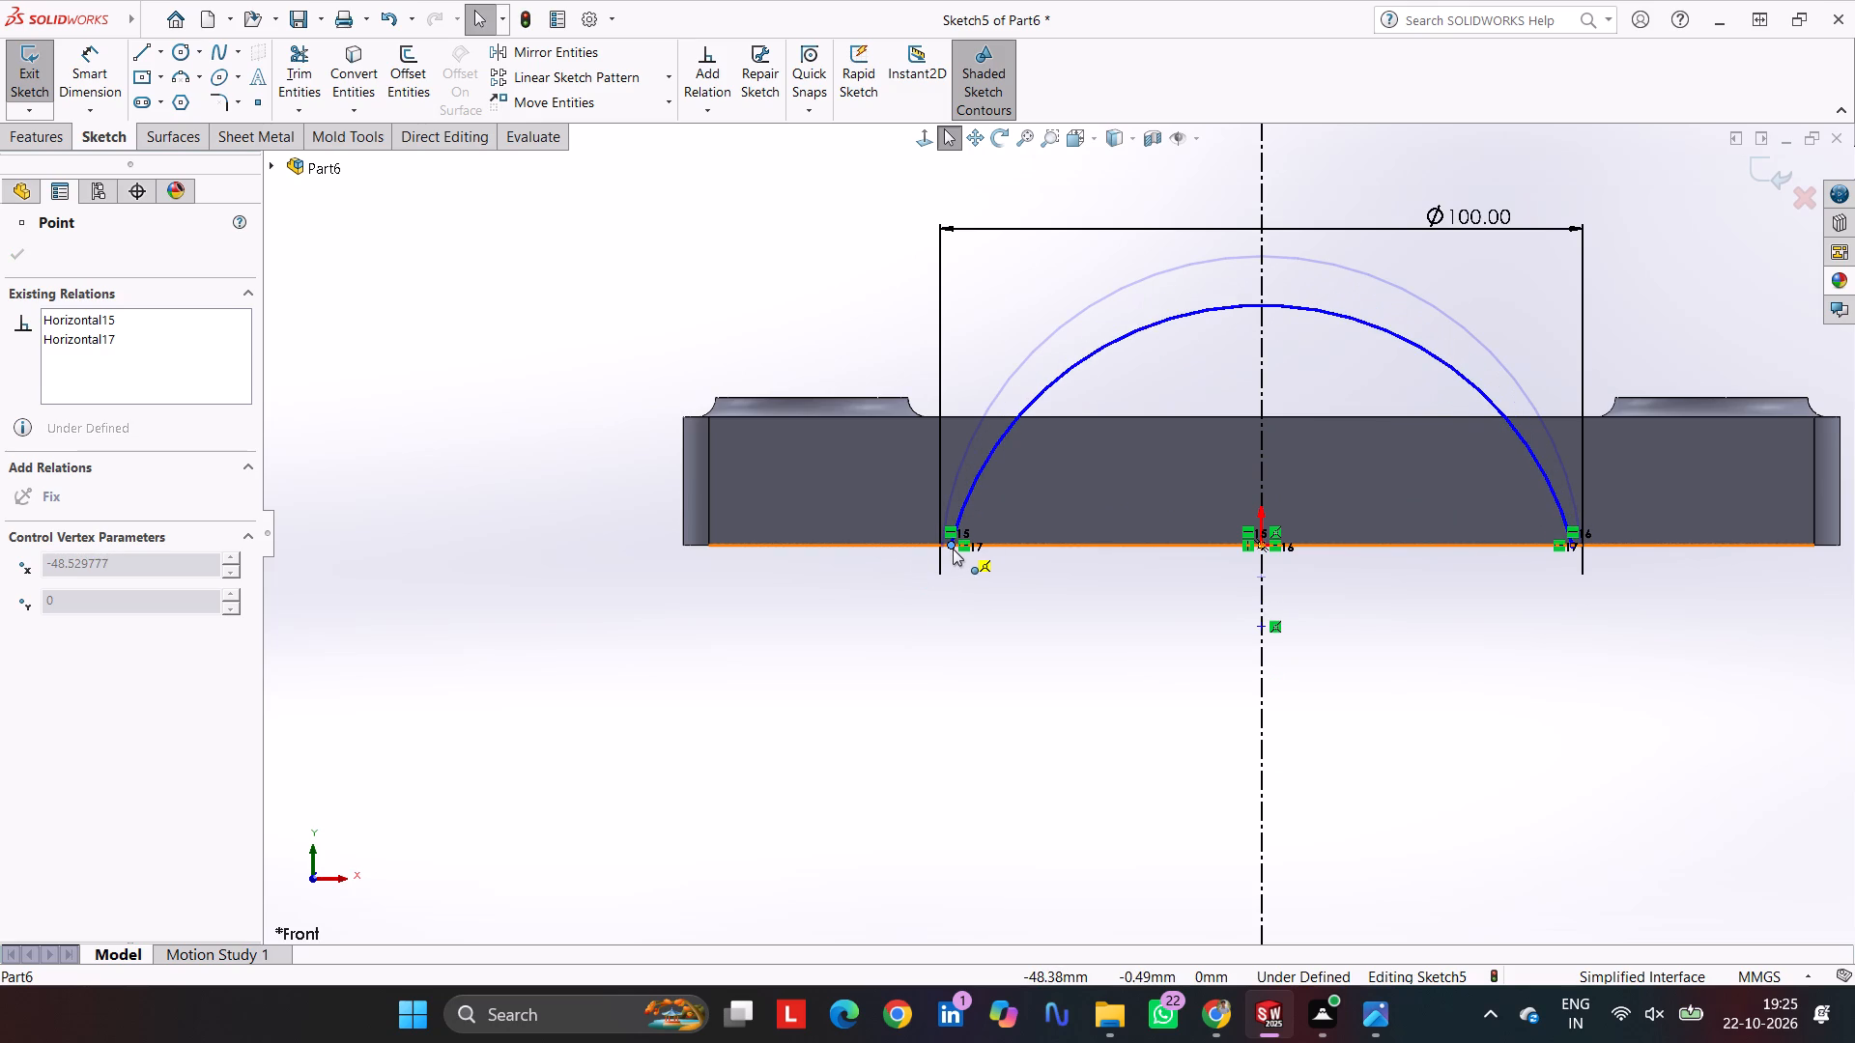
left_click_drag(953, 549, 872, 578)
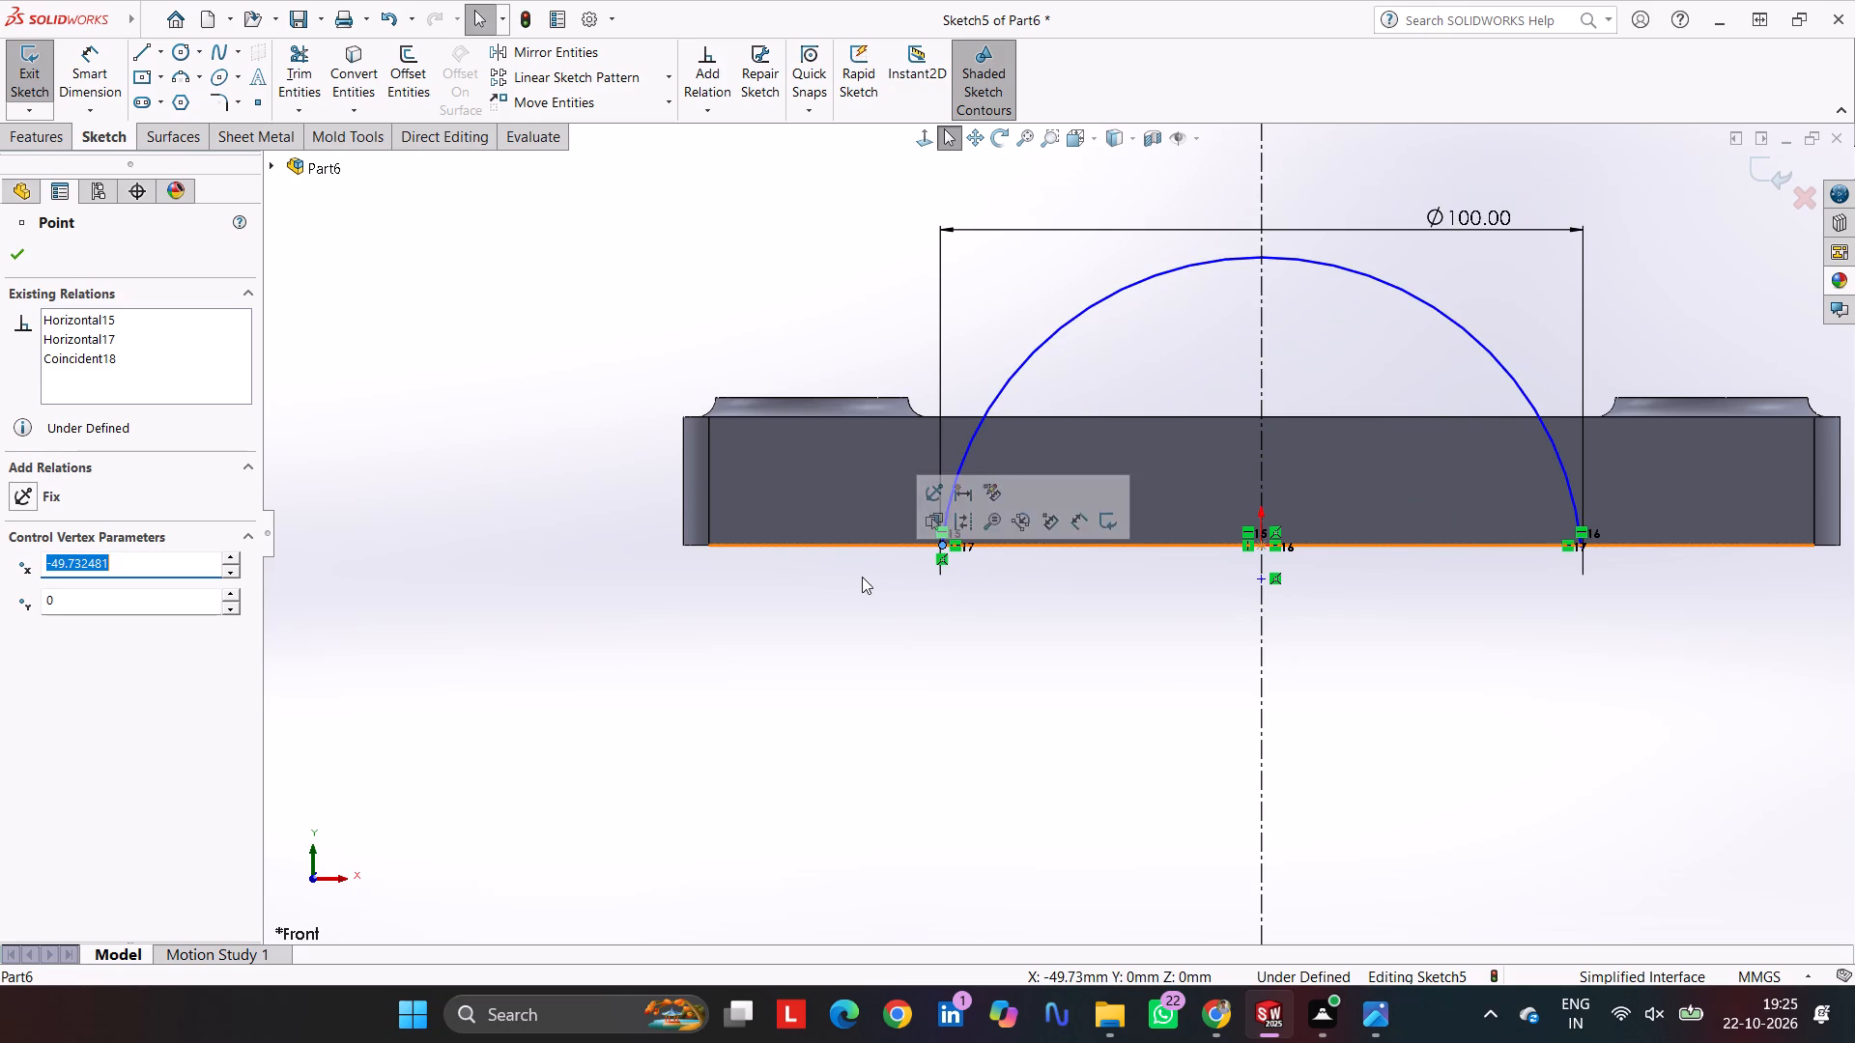
Dimension the arc's centre 5 mm below the plate's bottom edge.
left_click(89, 52)
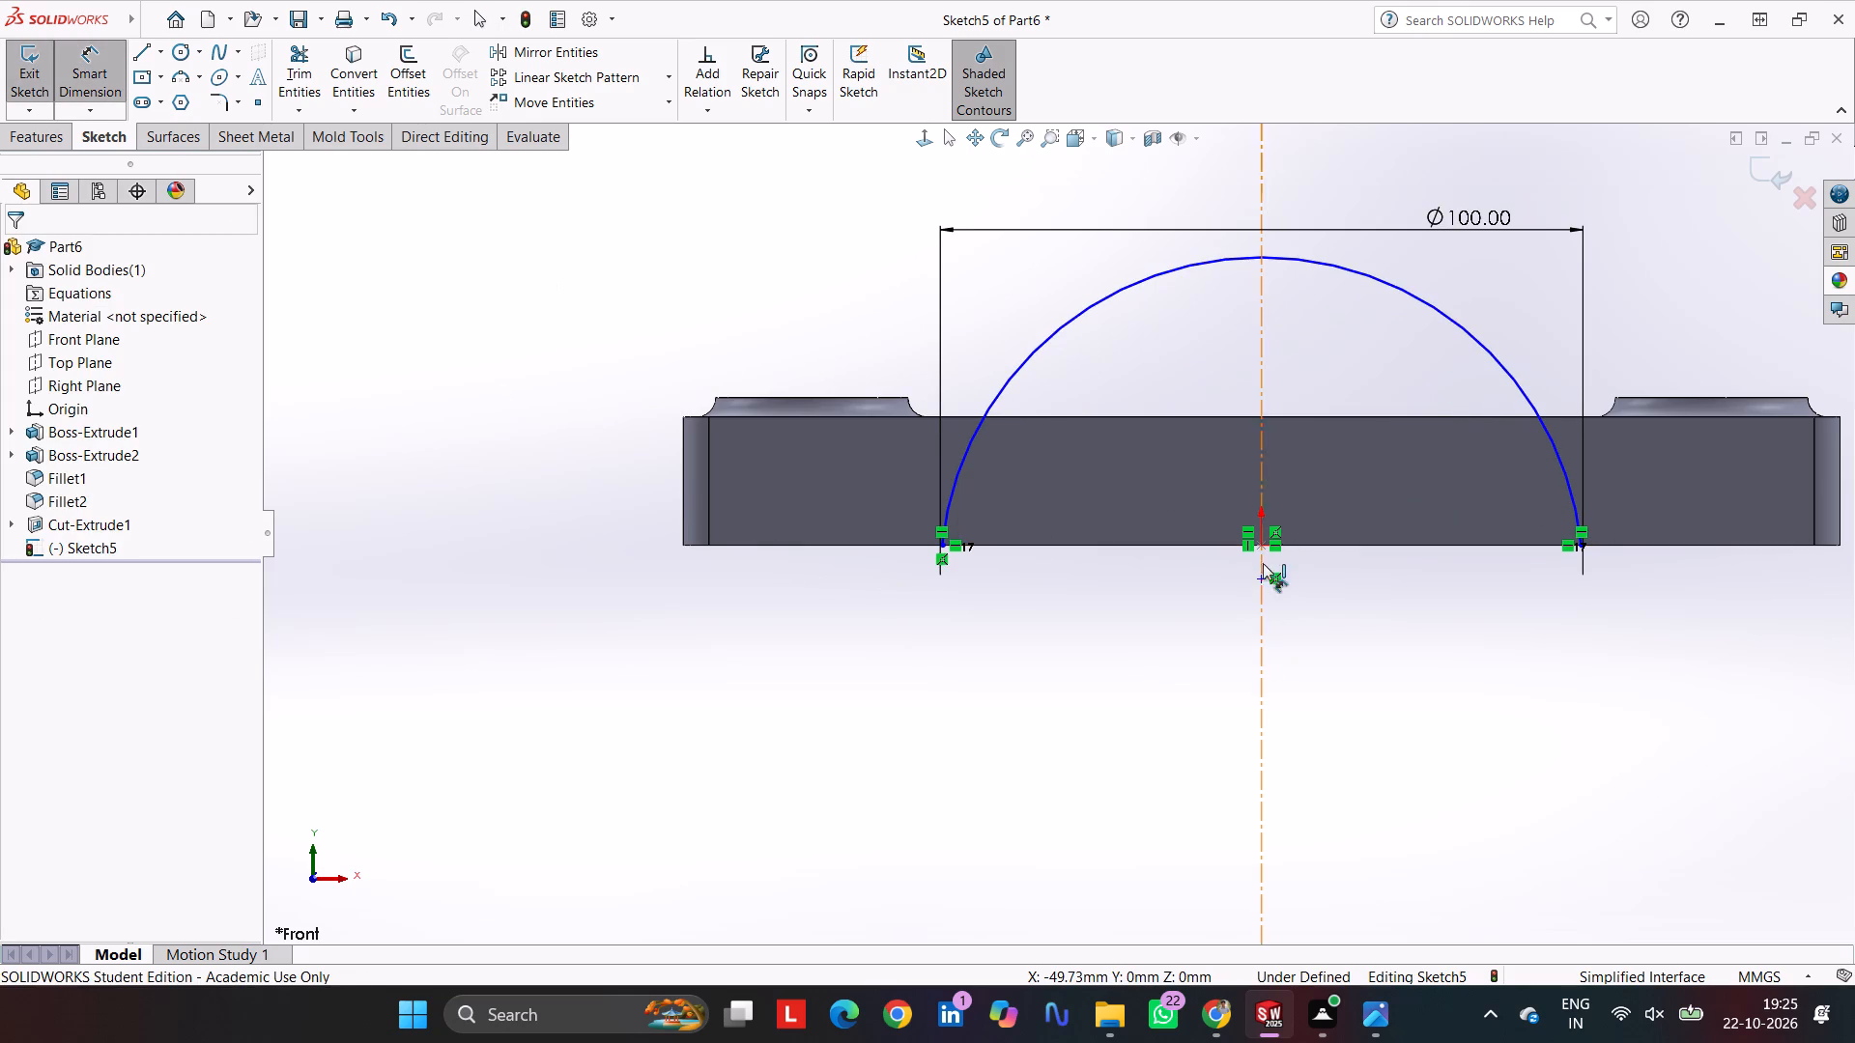
left_click(1264, 577)
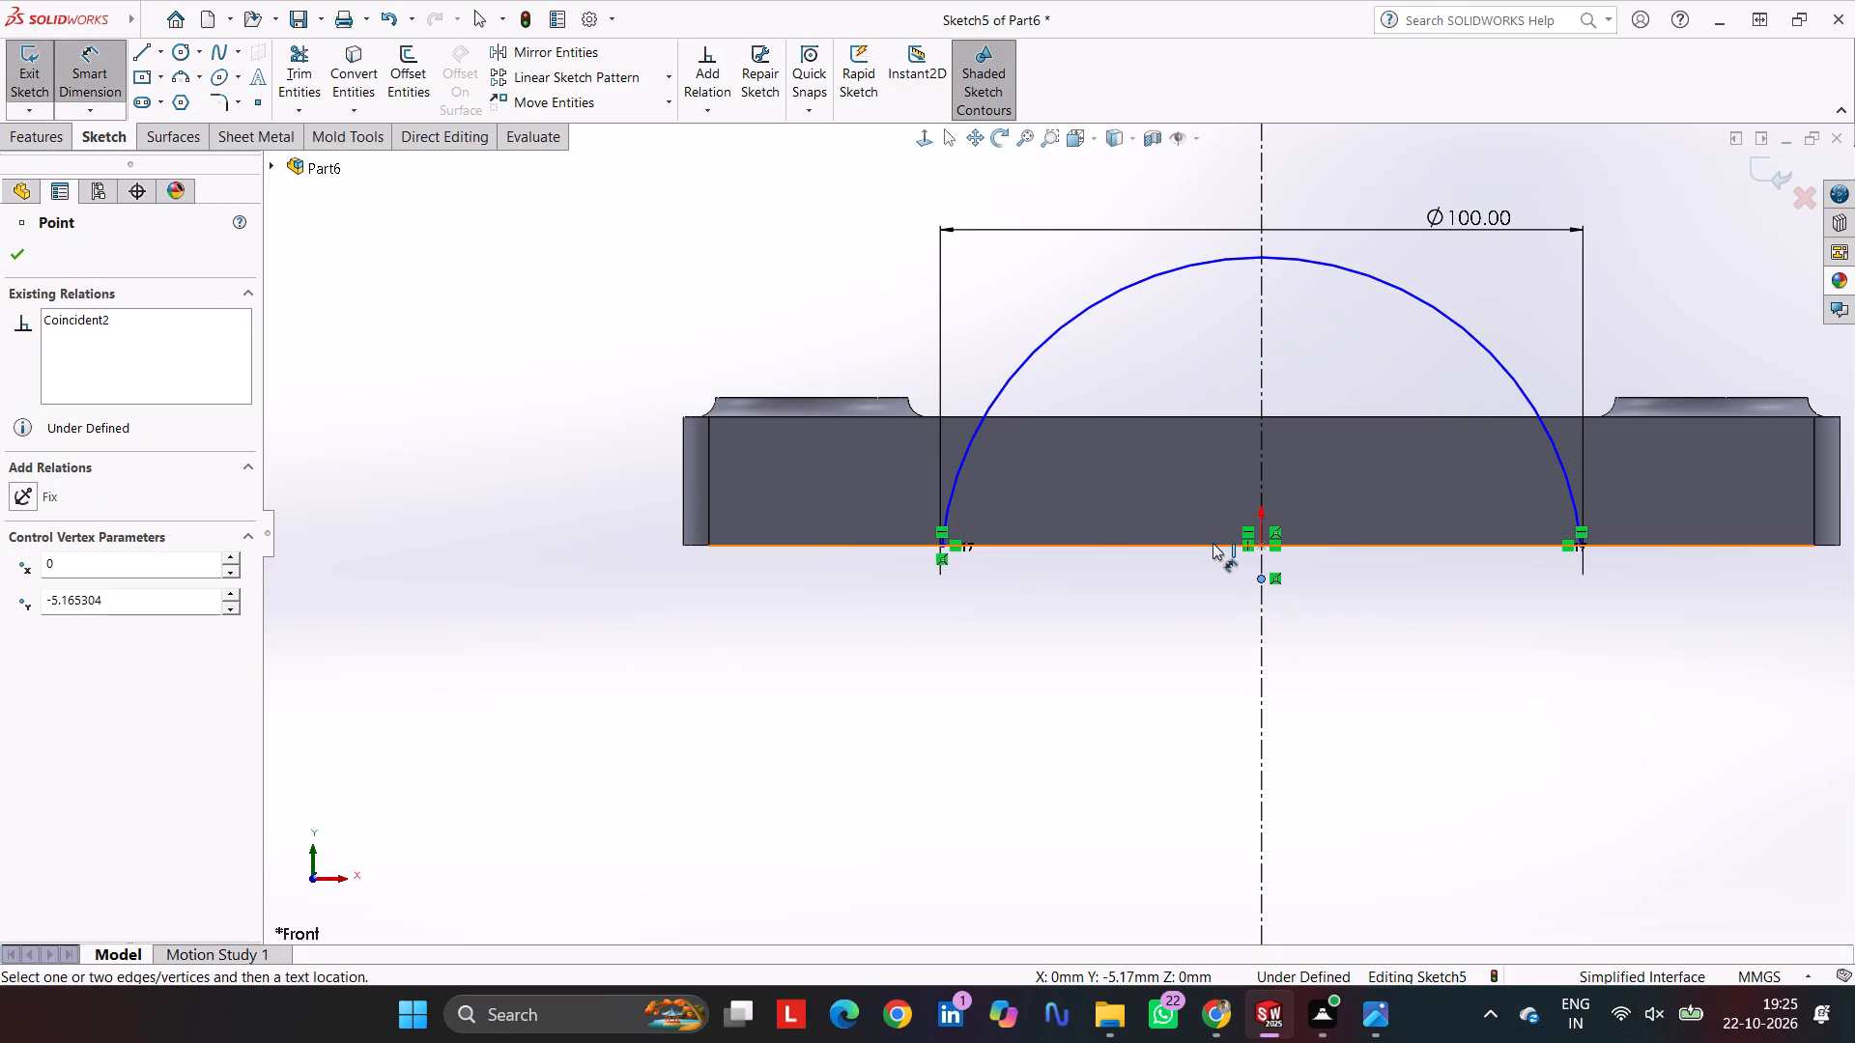
left_click(1213, 543)
left_click(571, 637)
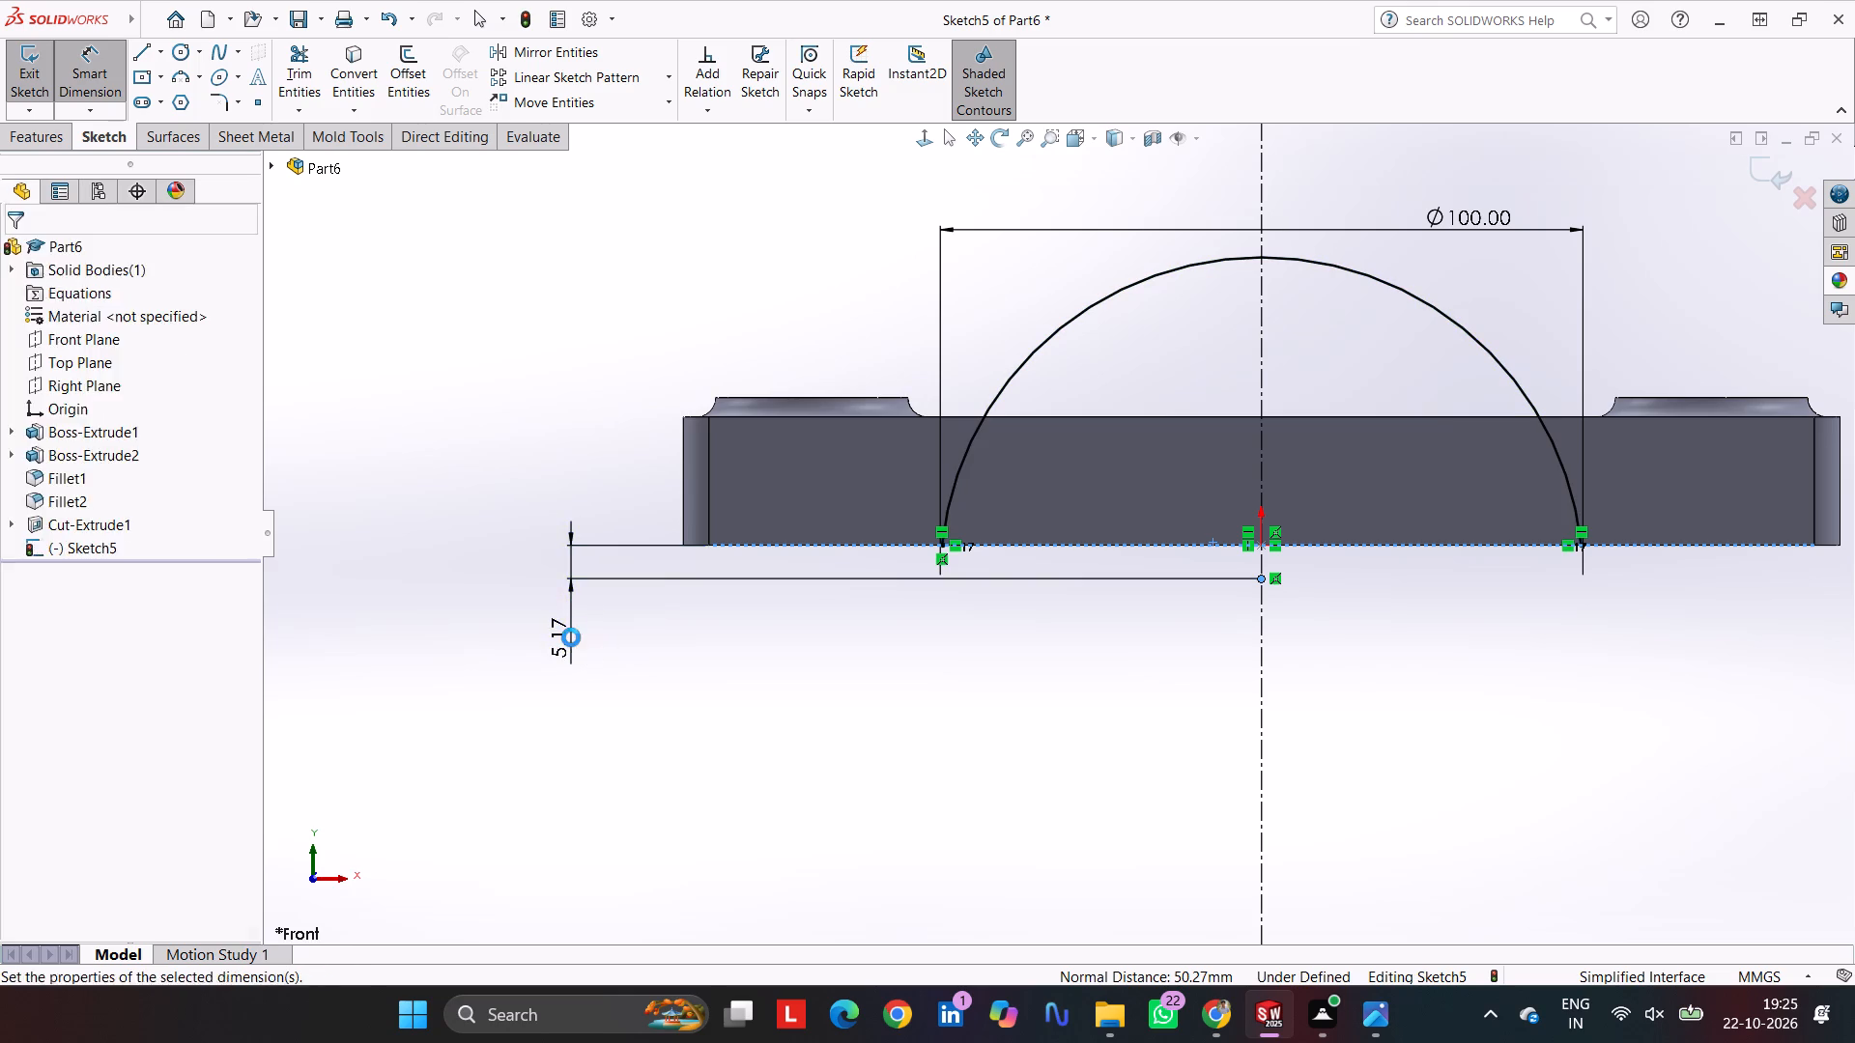
key("5")
key("Return")
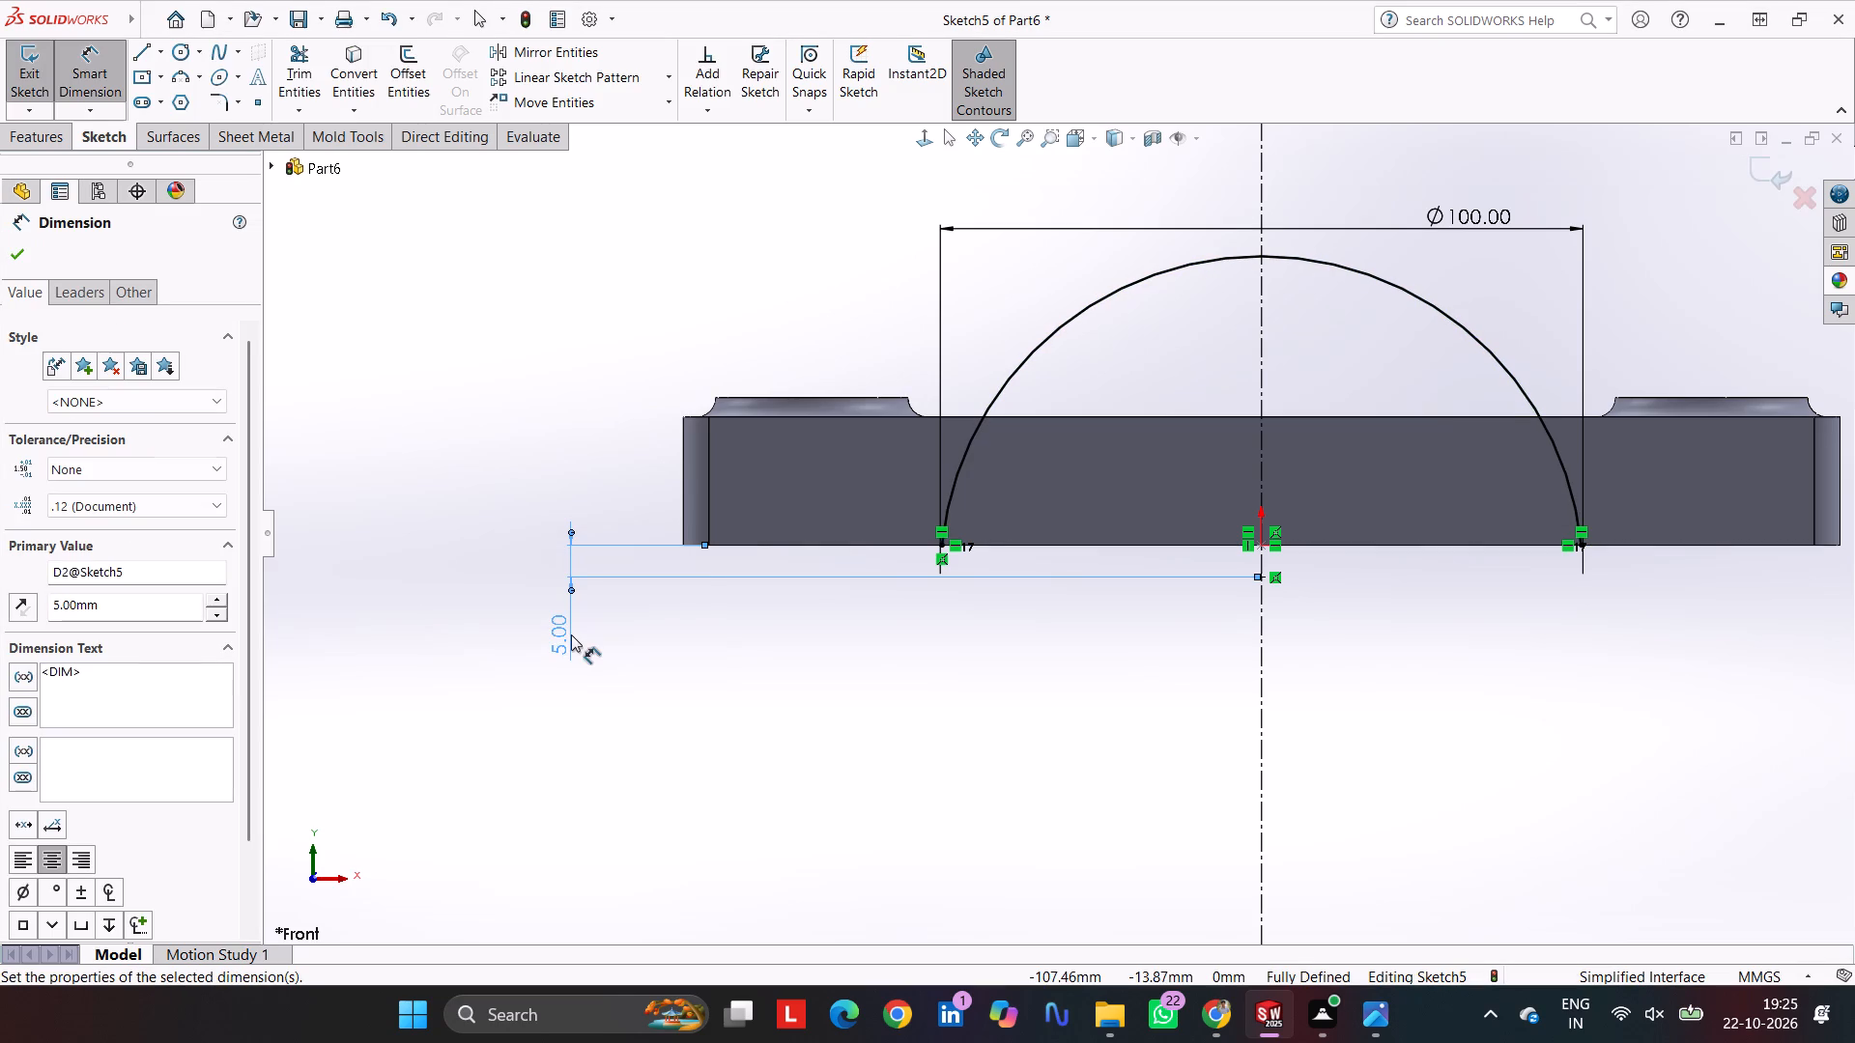
key("Escape")
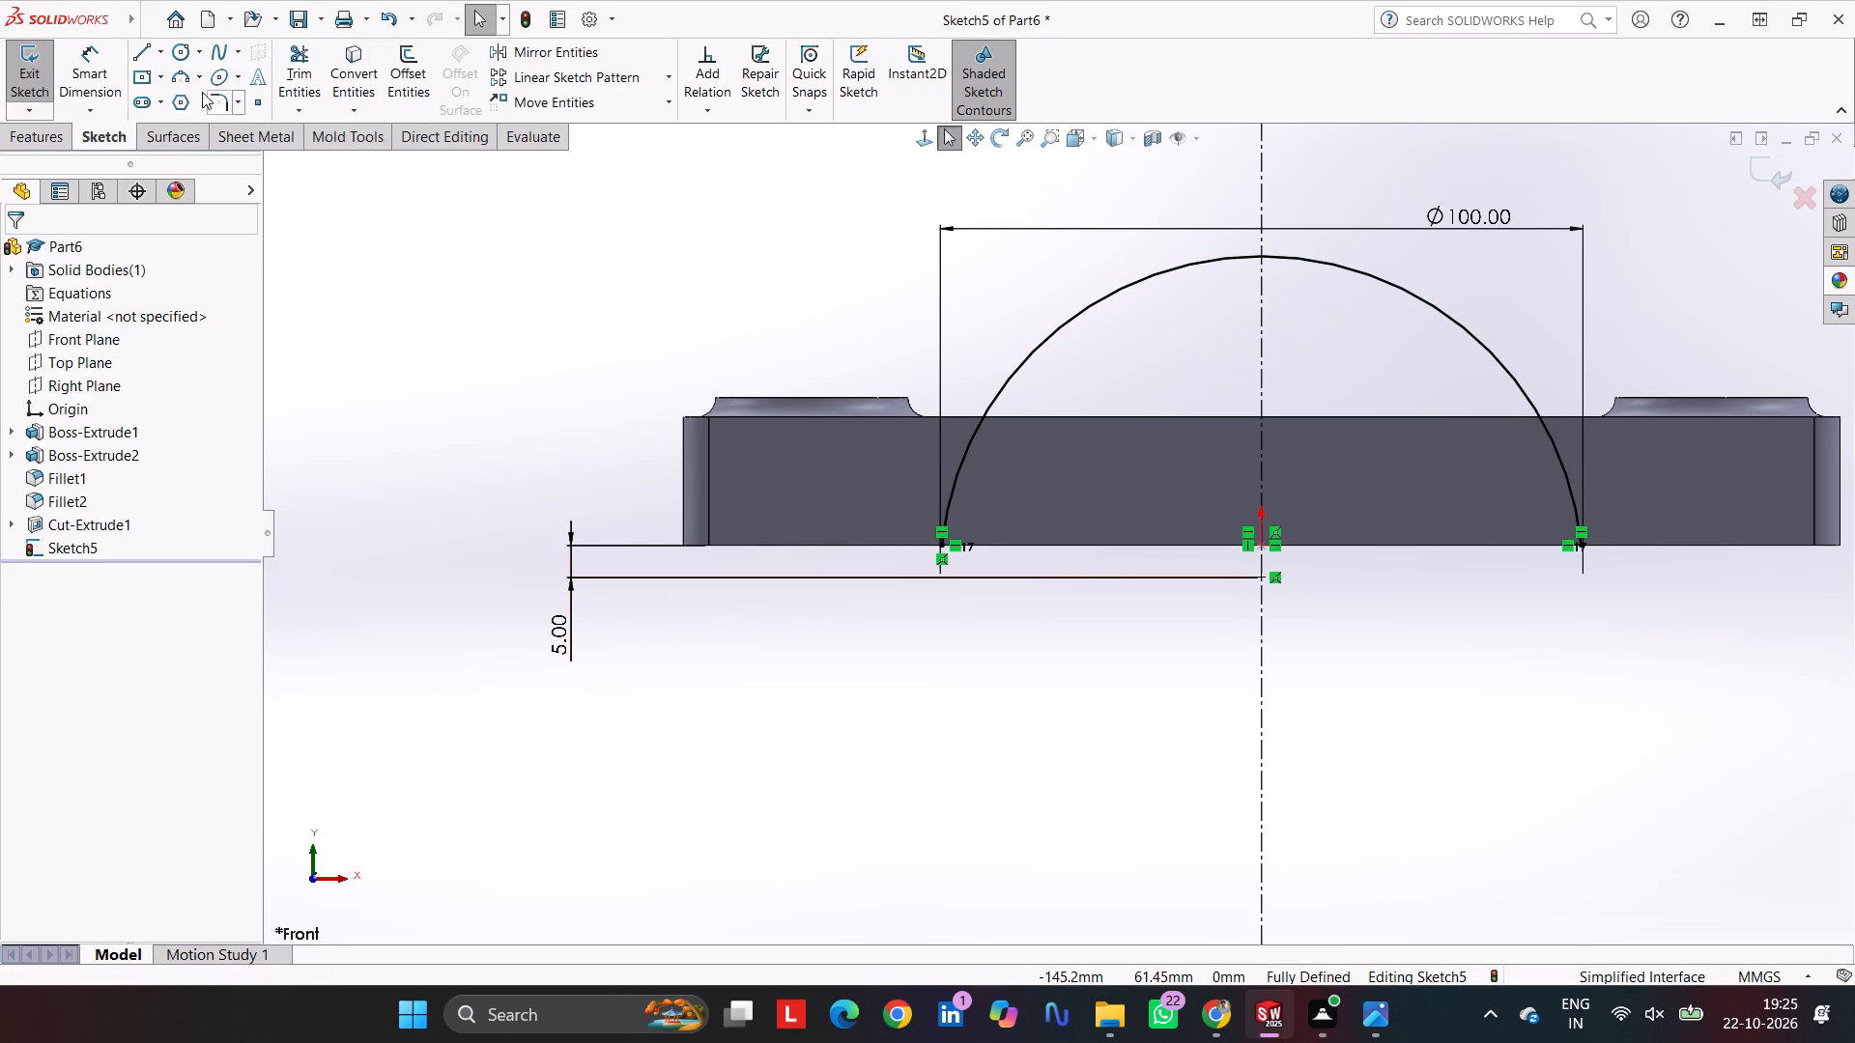
Close the 100 mm arc with a horizontal line joining its two endpoints along the plate's bottom edge.
left_click(155, 52)
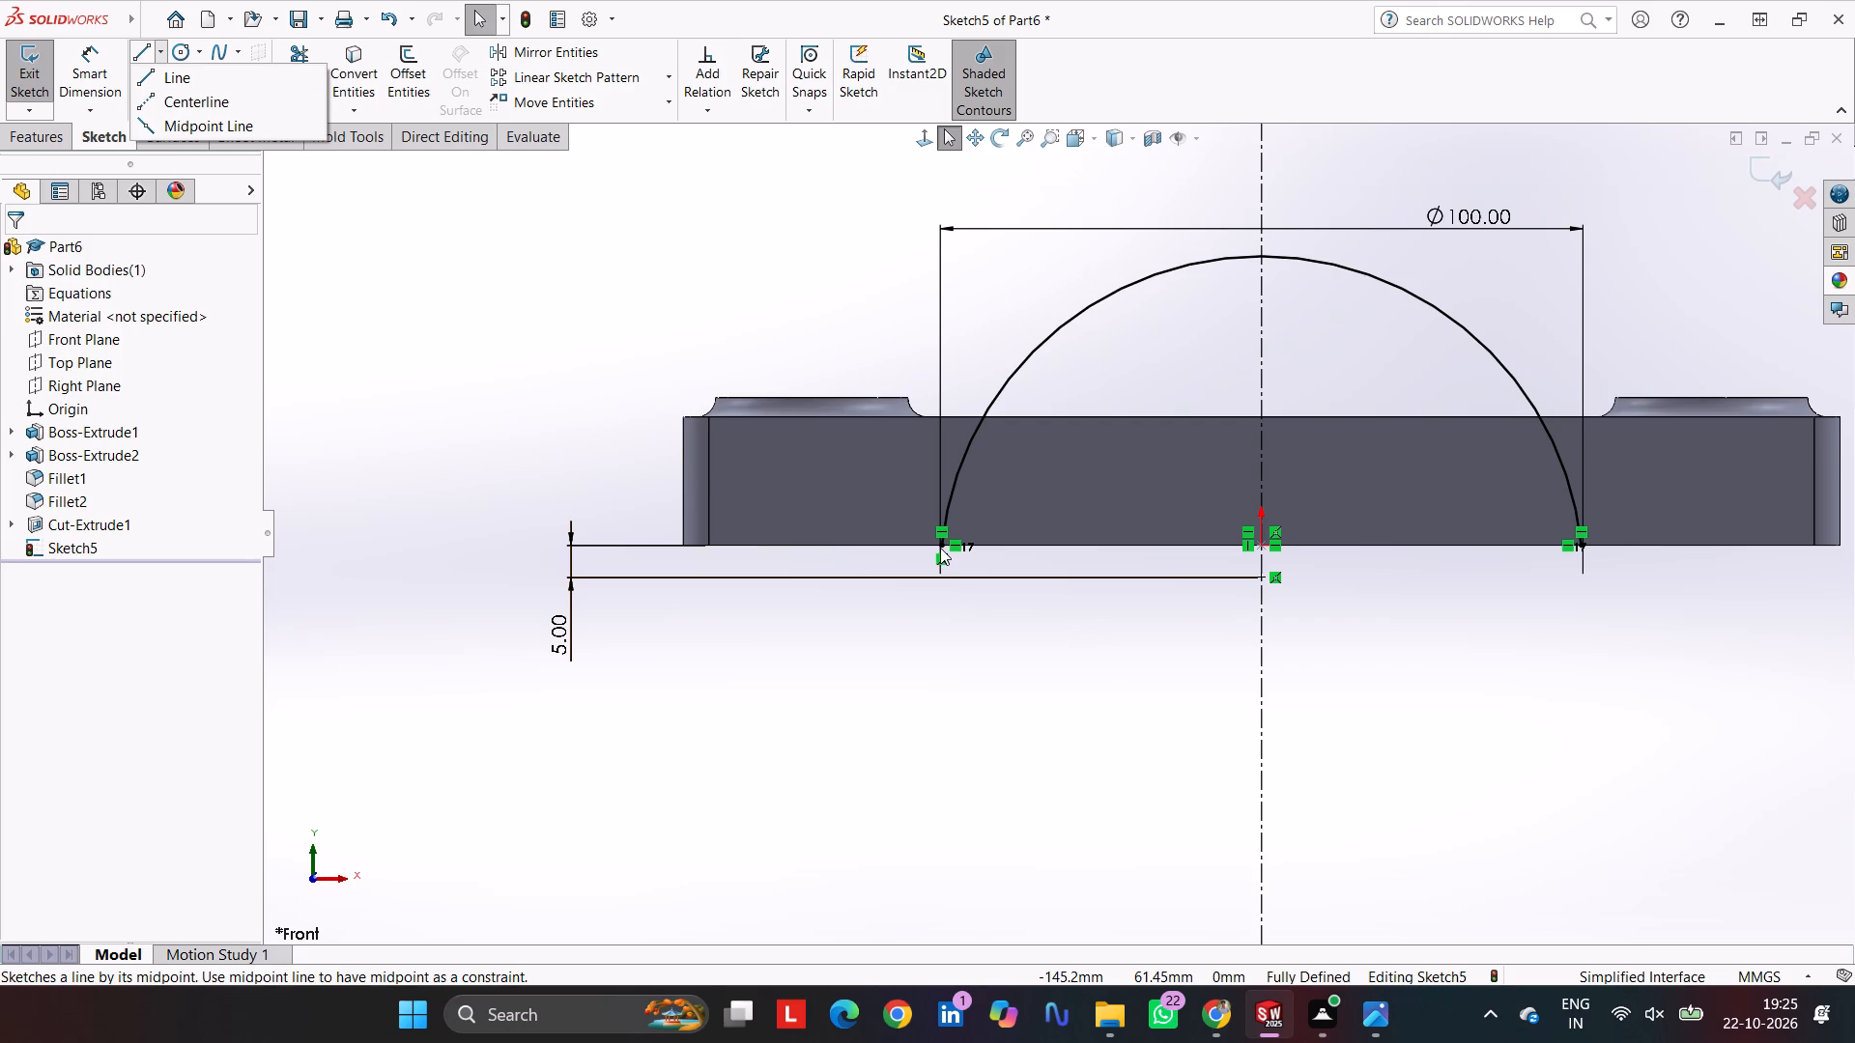
key("Escape")
left_click(149, 57)
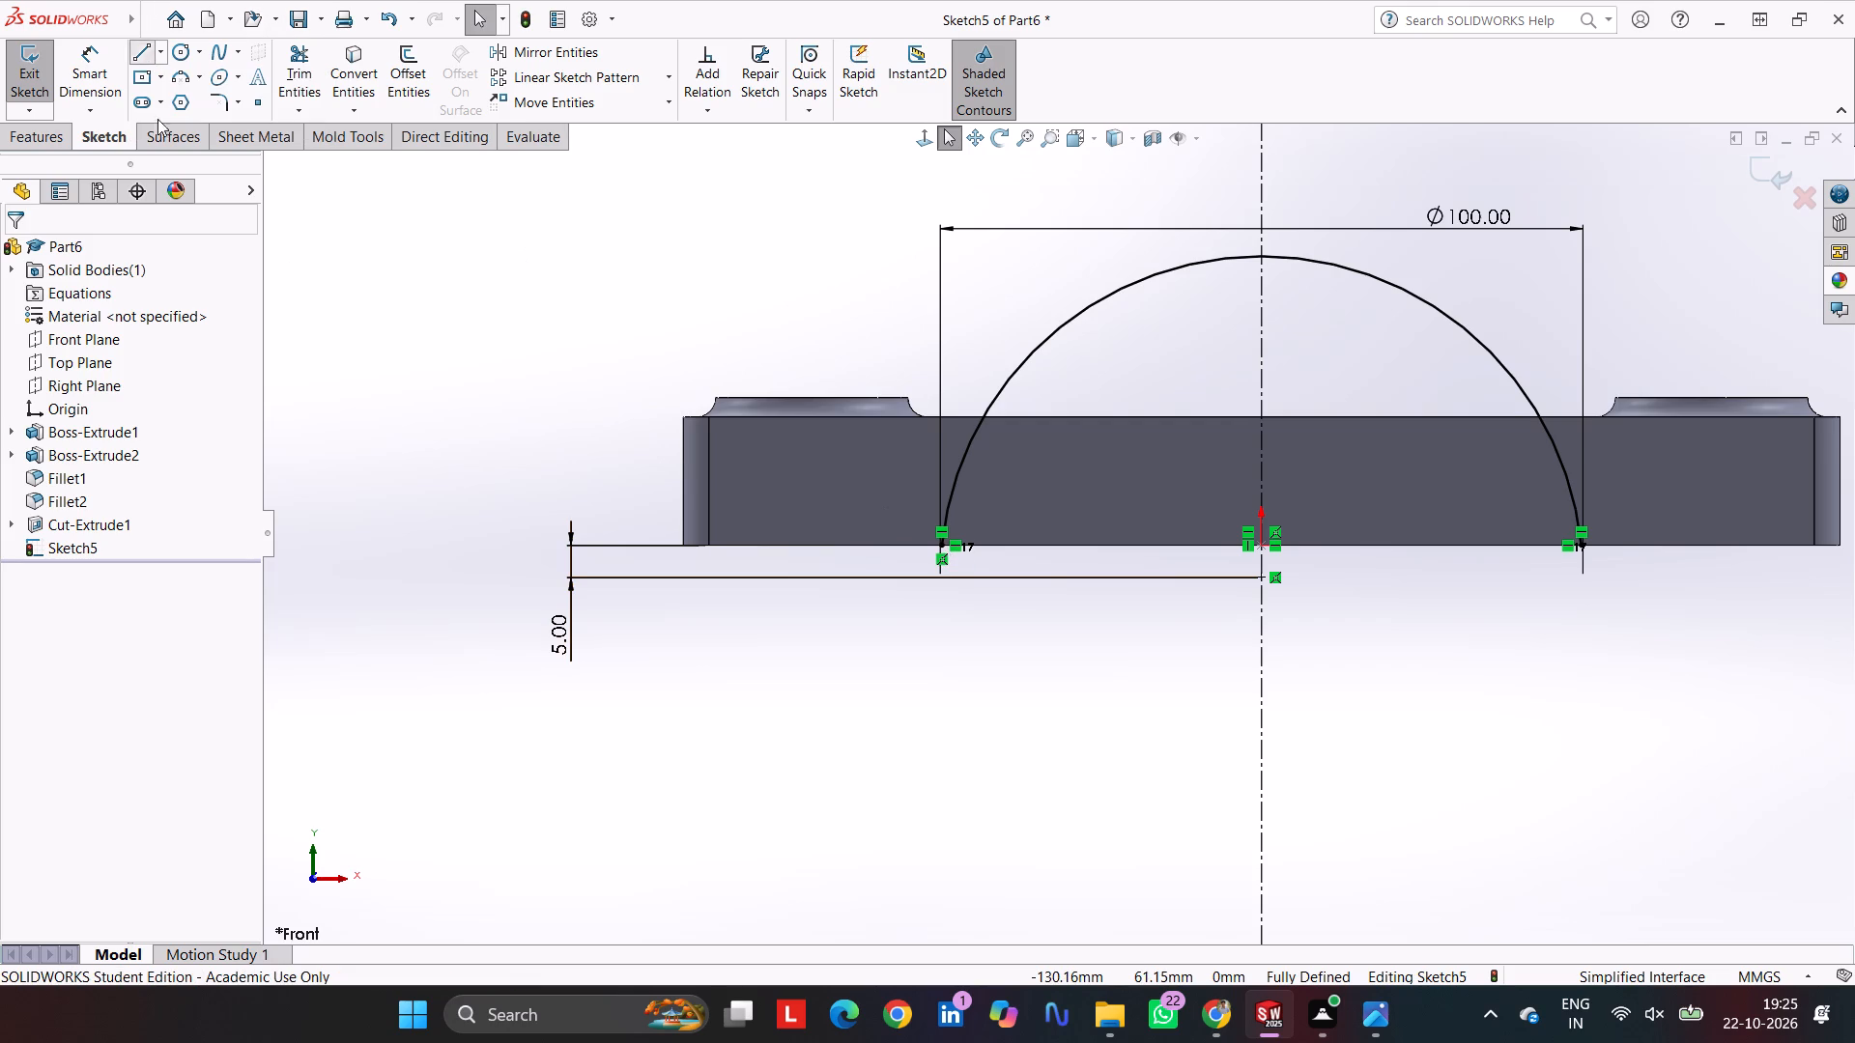
left_click(939, 550)
left_click(1581, 544)
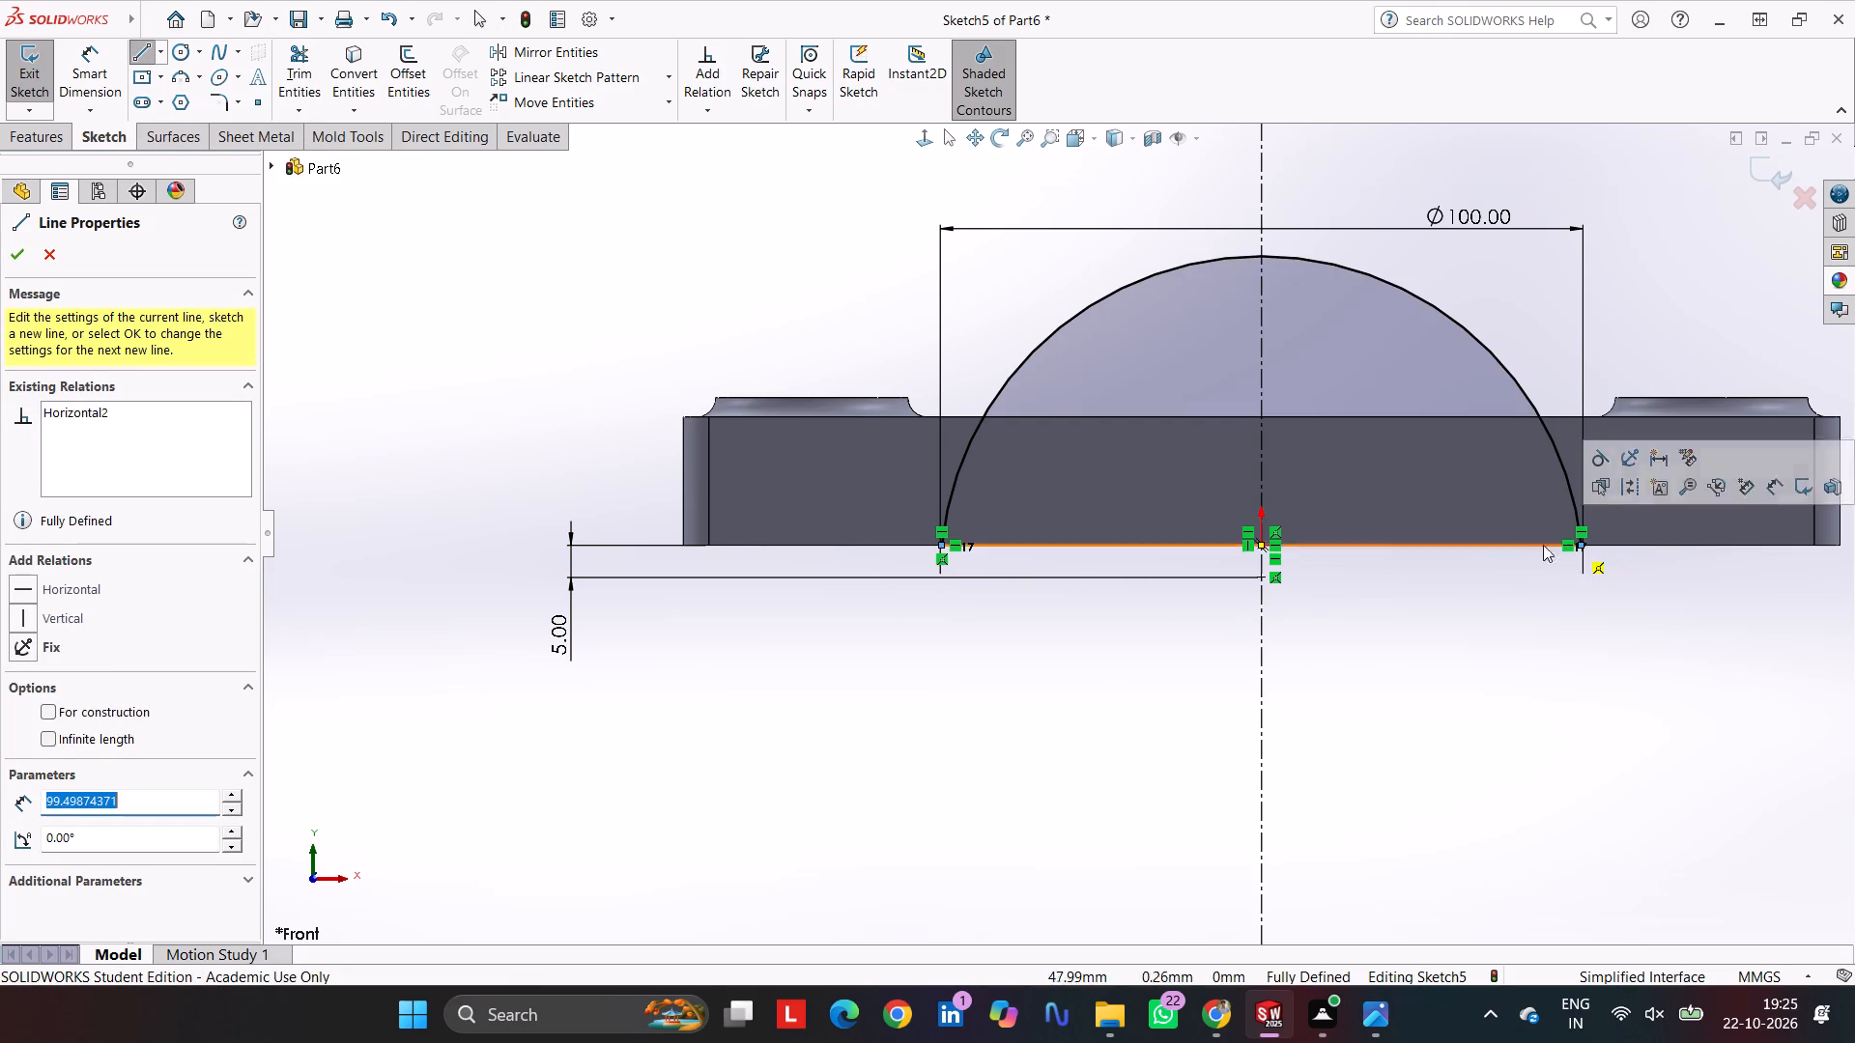
key("Escape")
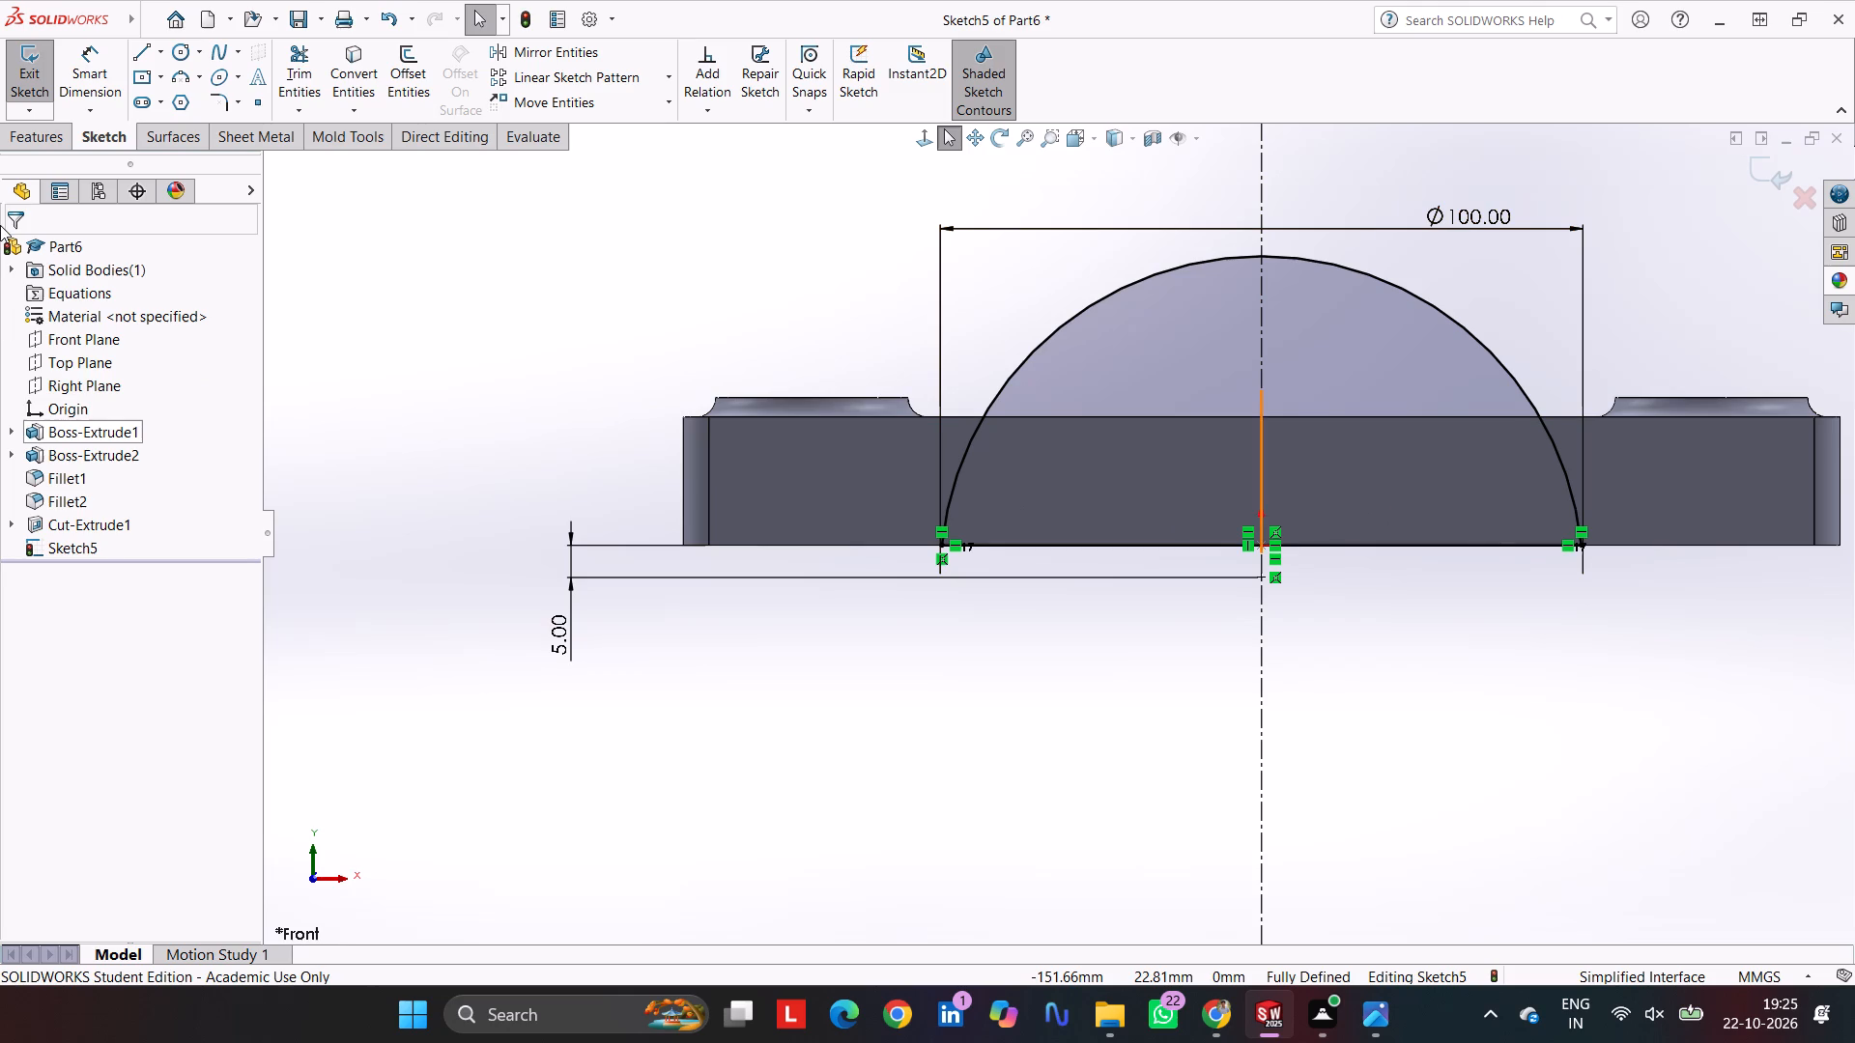
Extrude the closed arch profile 110 mm with a Mid Plane end condition, merged with the plate.
left_click(27, 148)
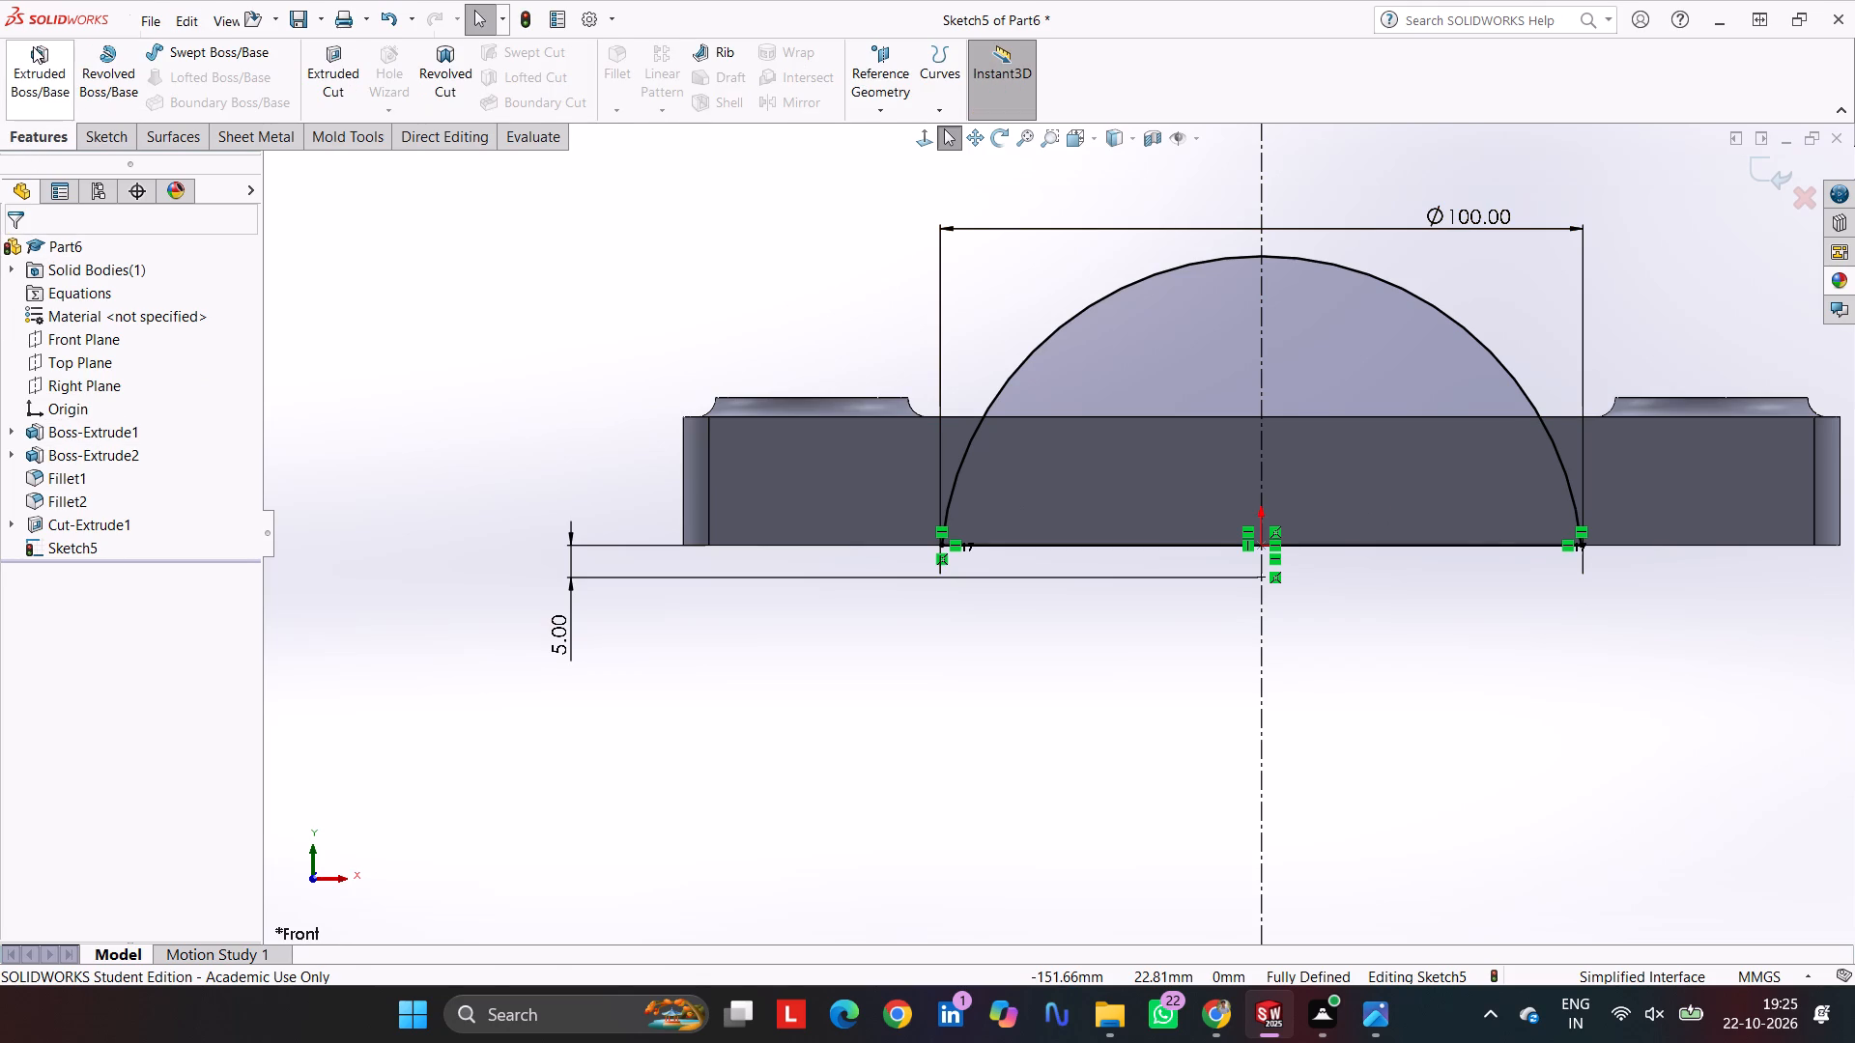
left_click(33, 46)
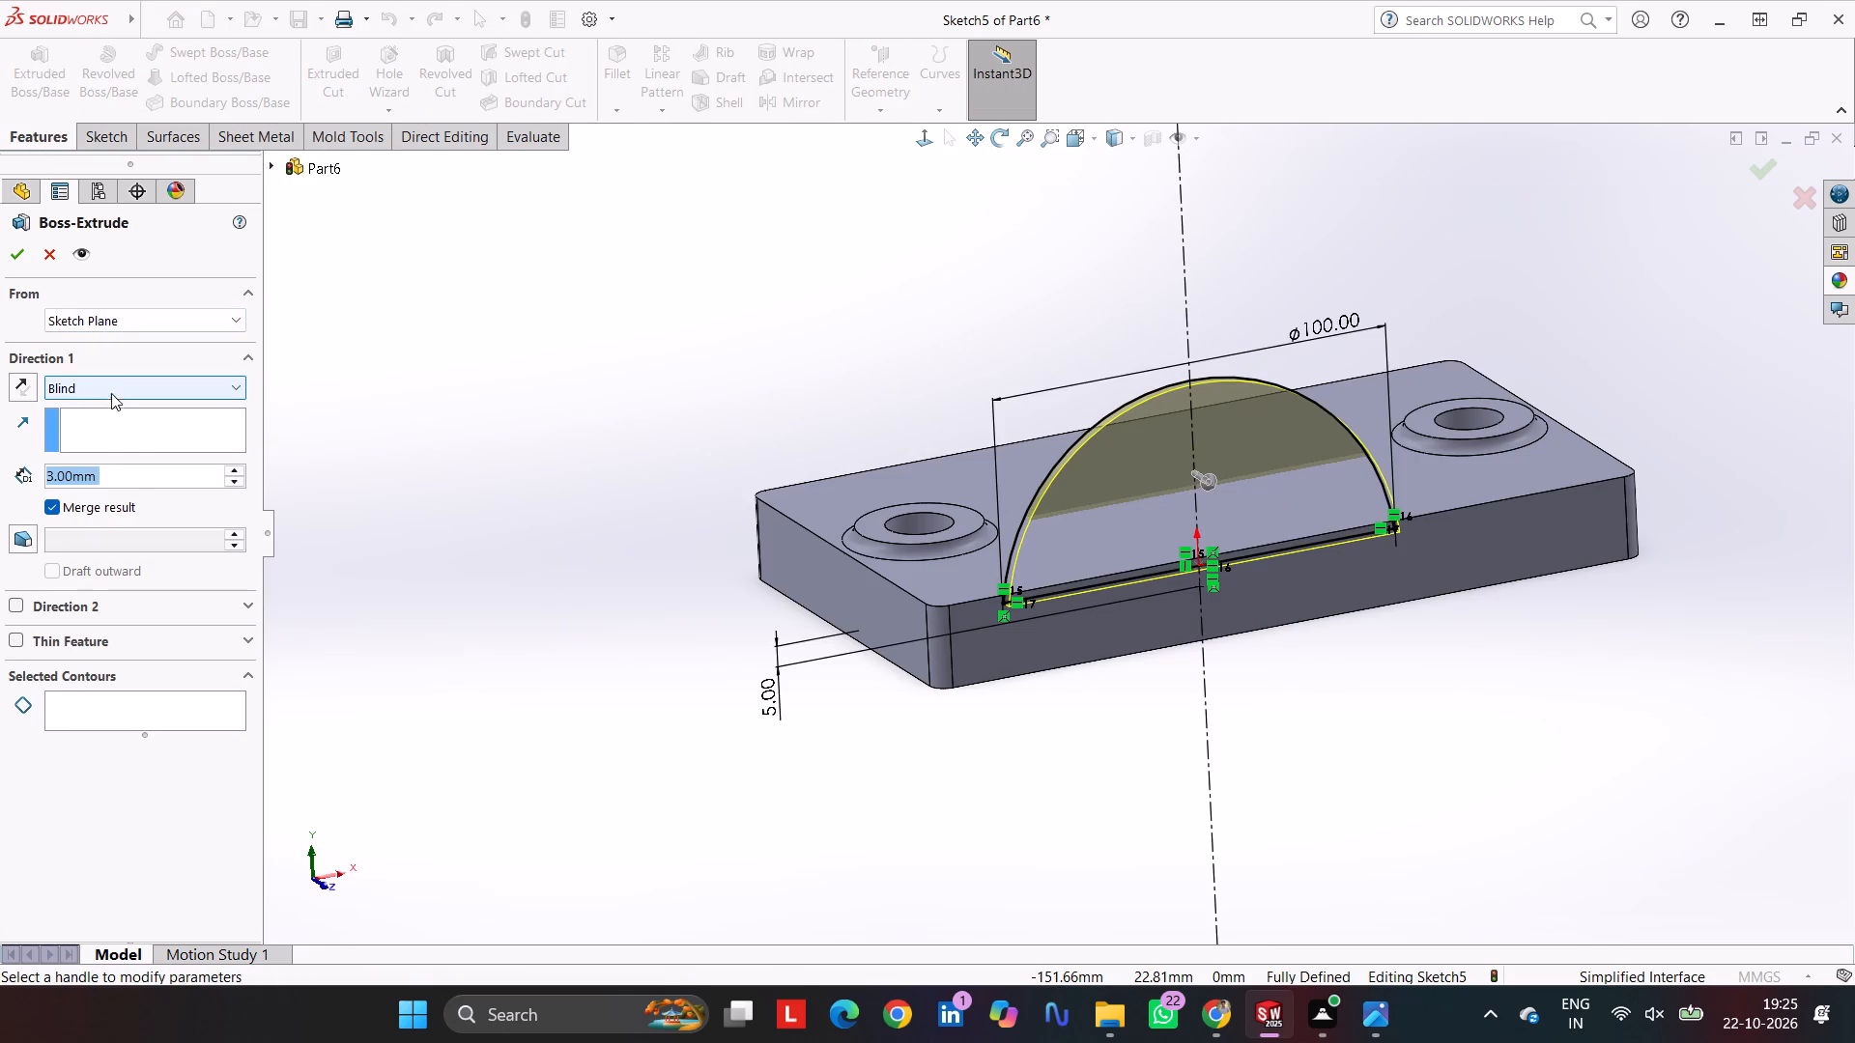
left_click(111, 383)
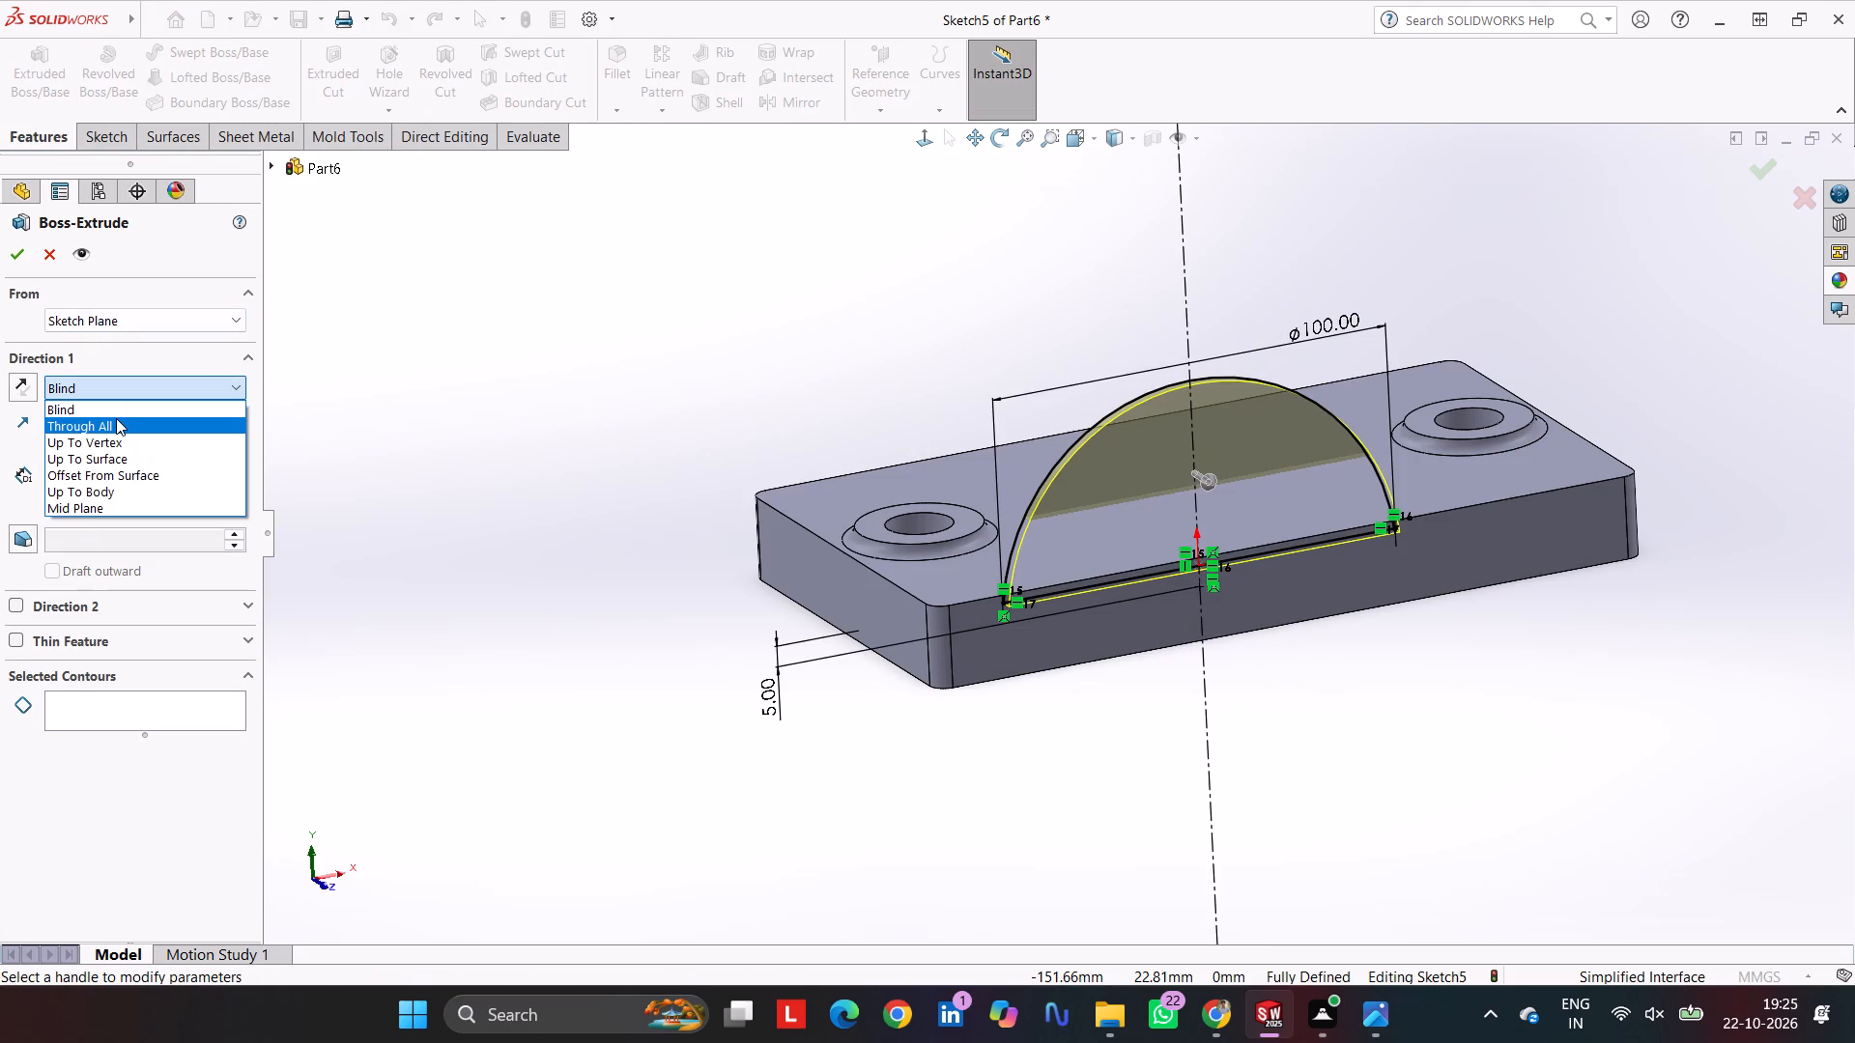
left_click(110, 512)
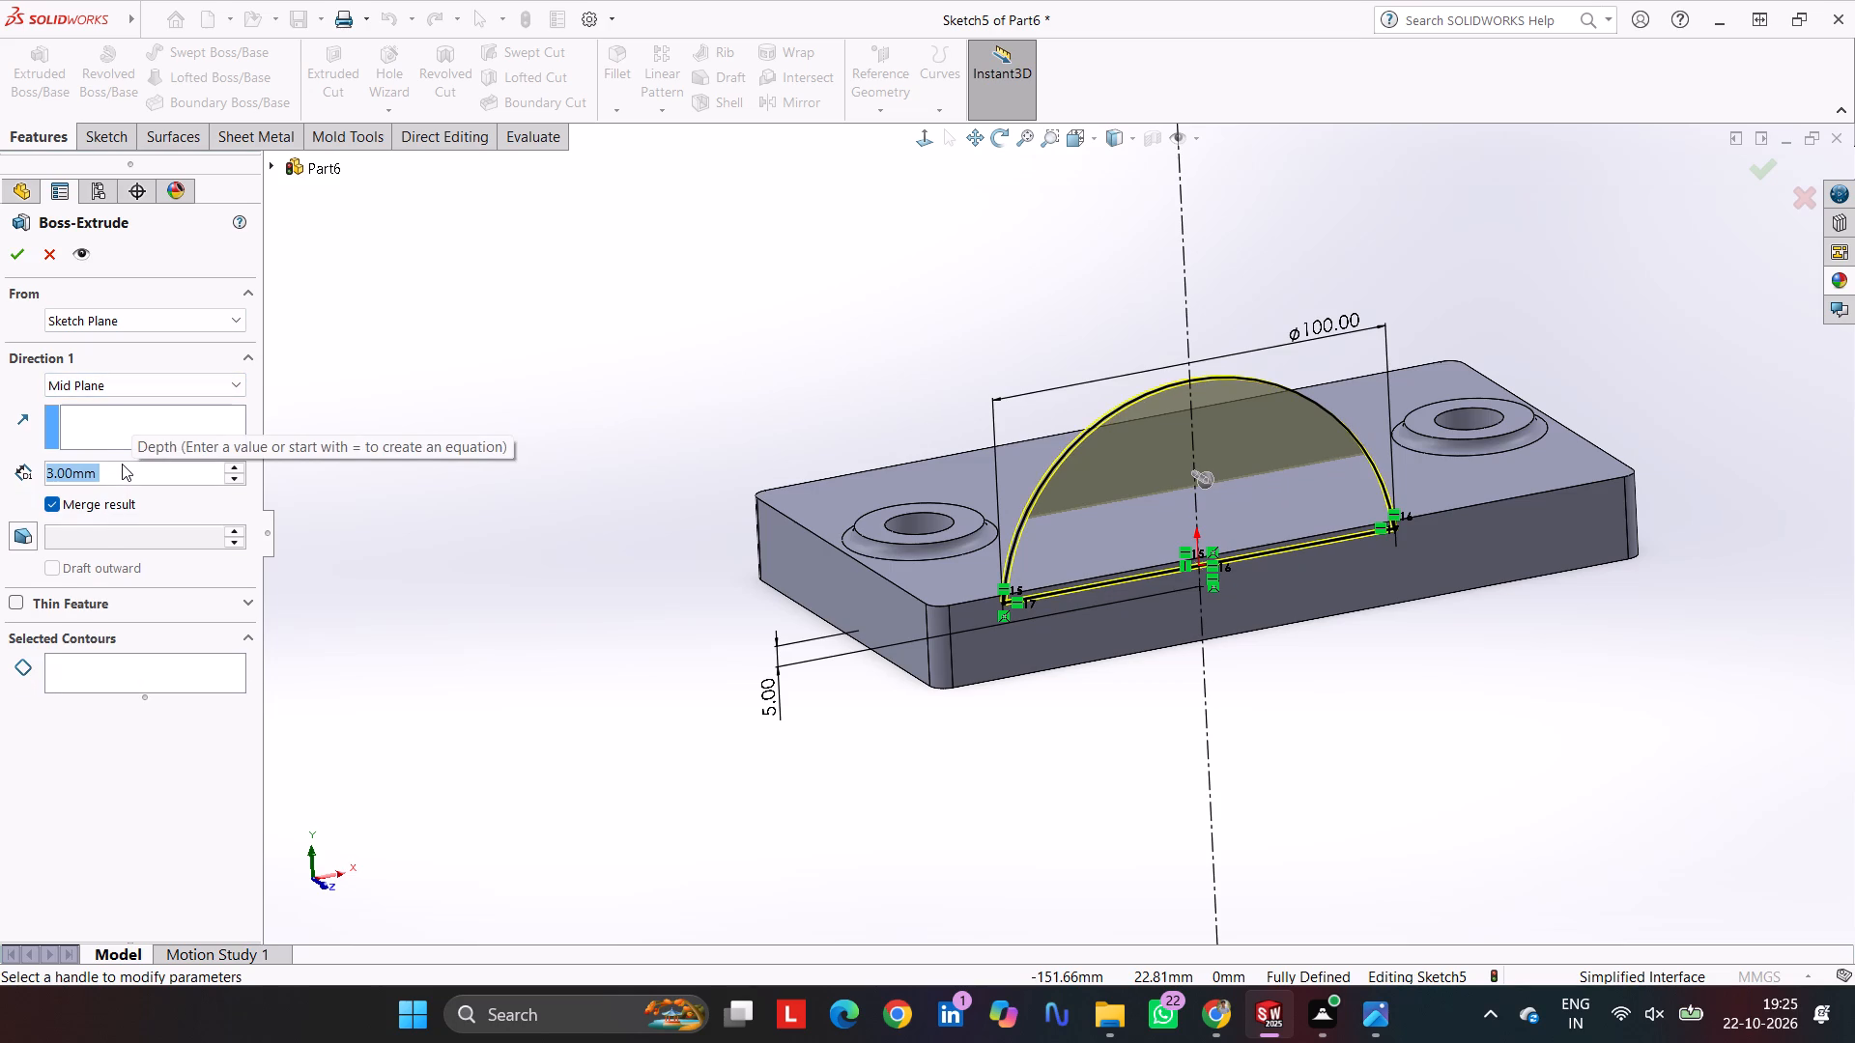
type("110")
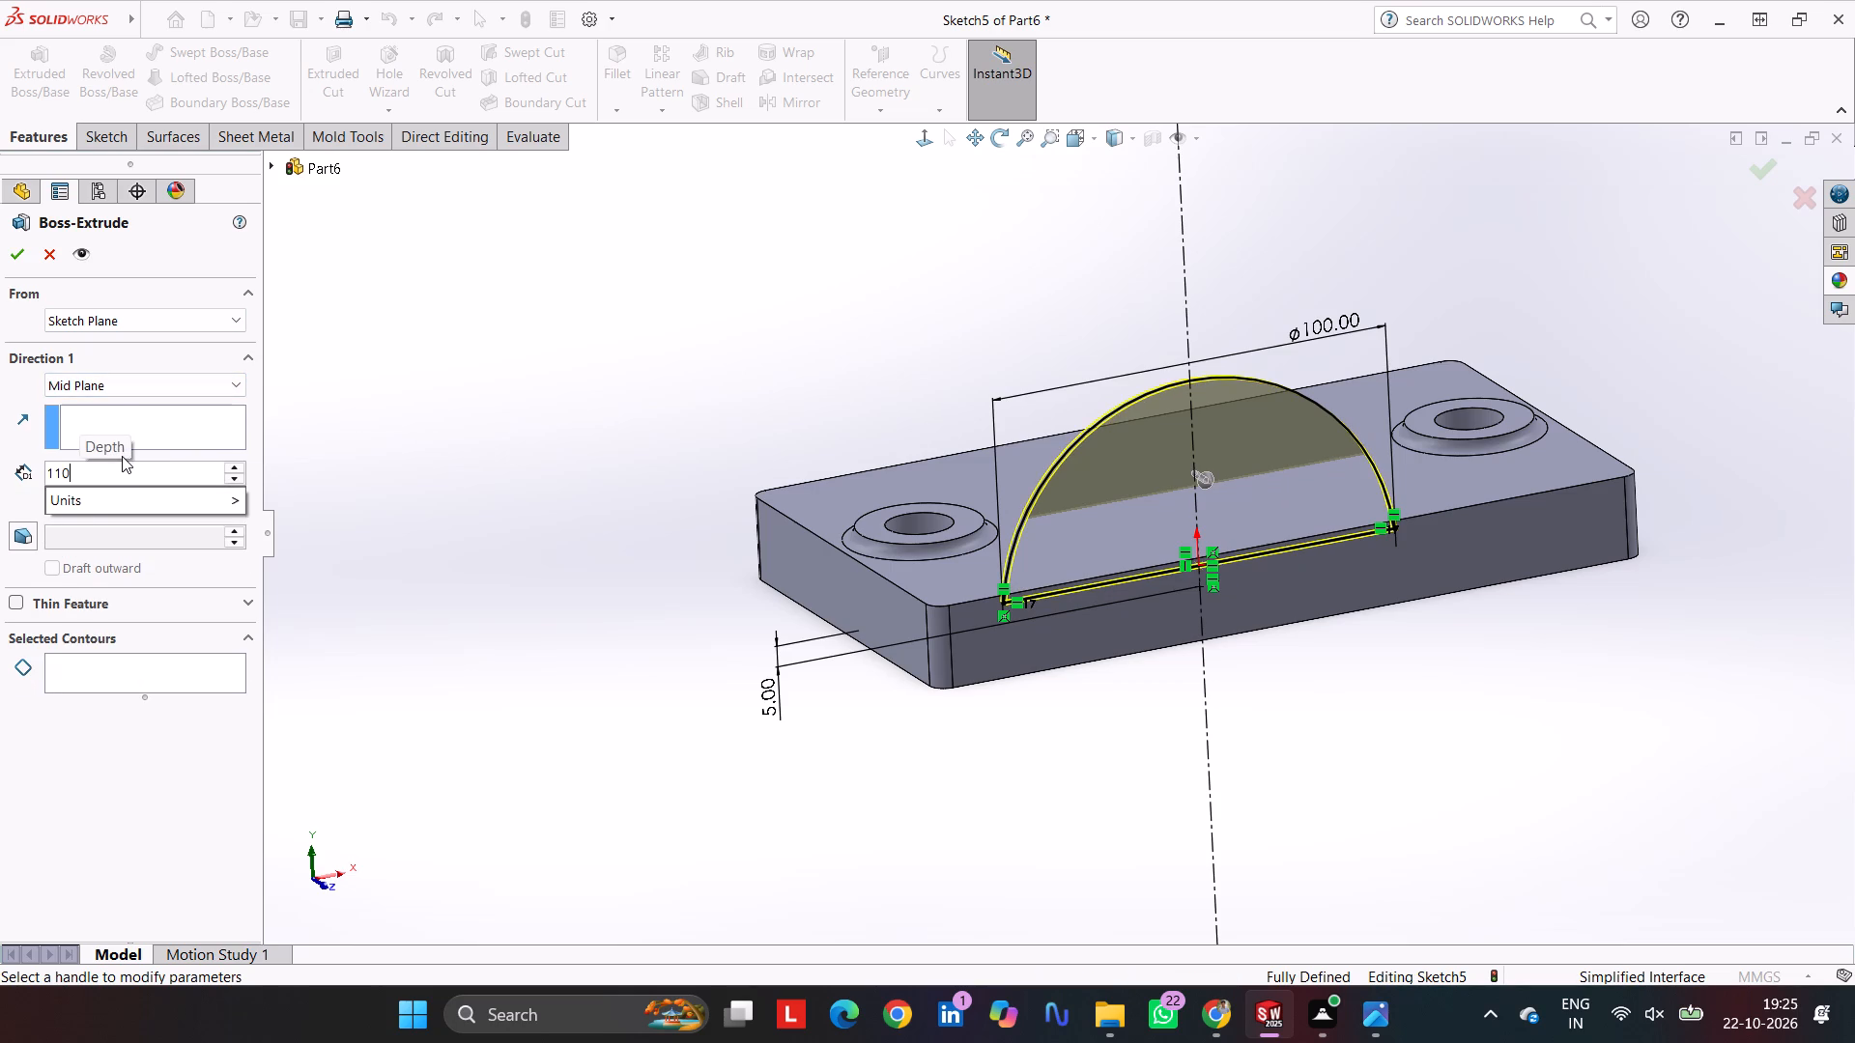
key("Return")
key("Return")
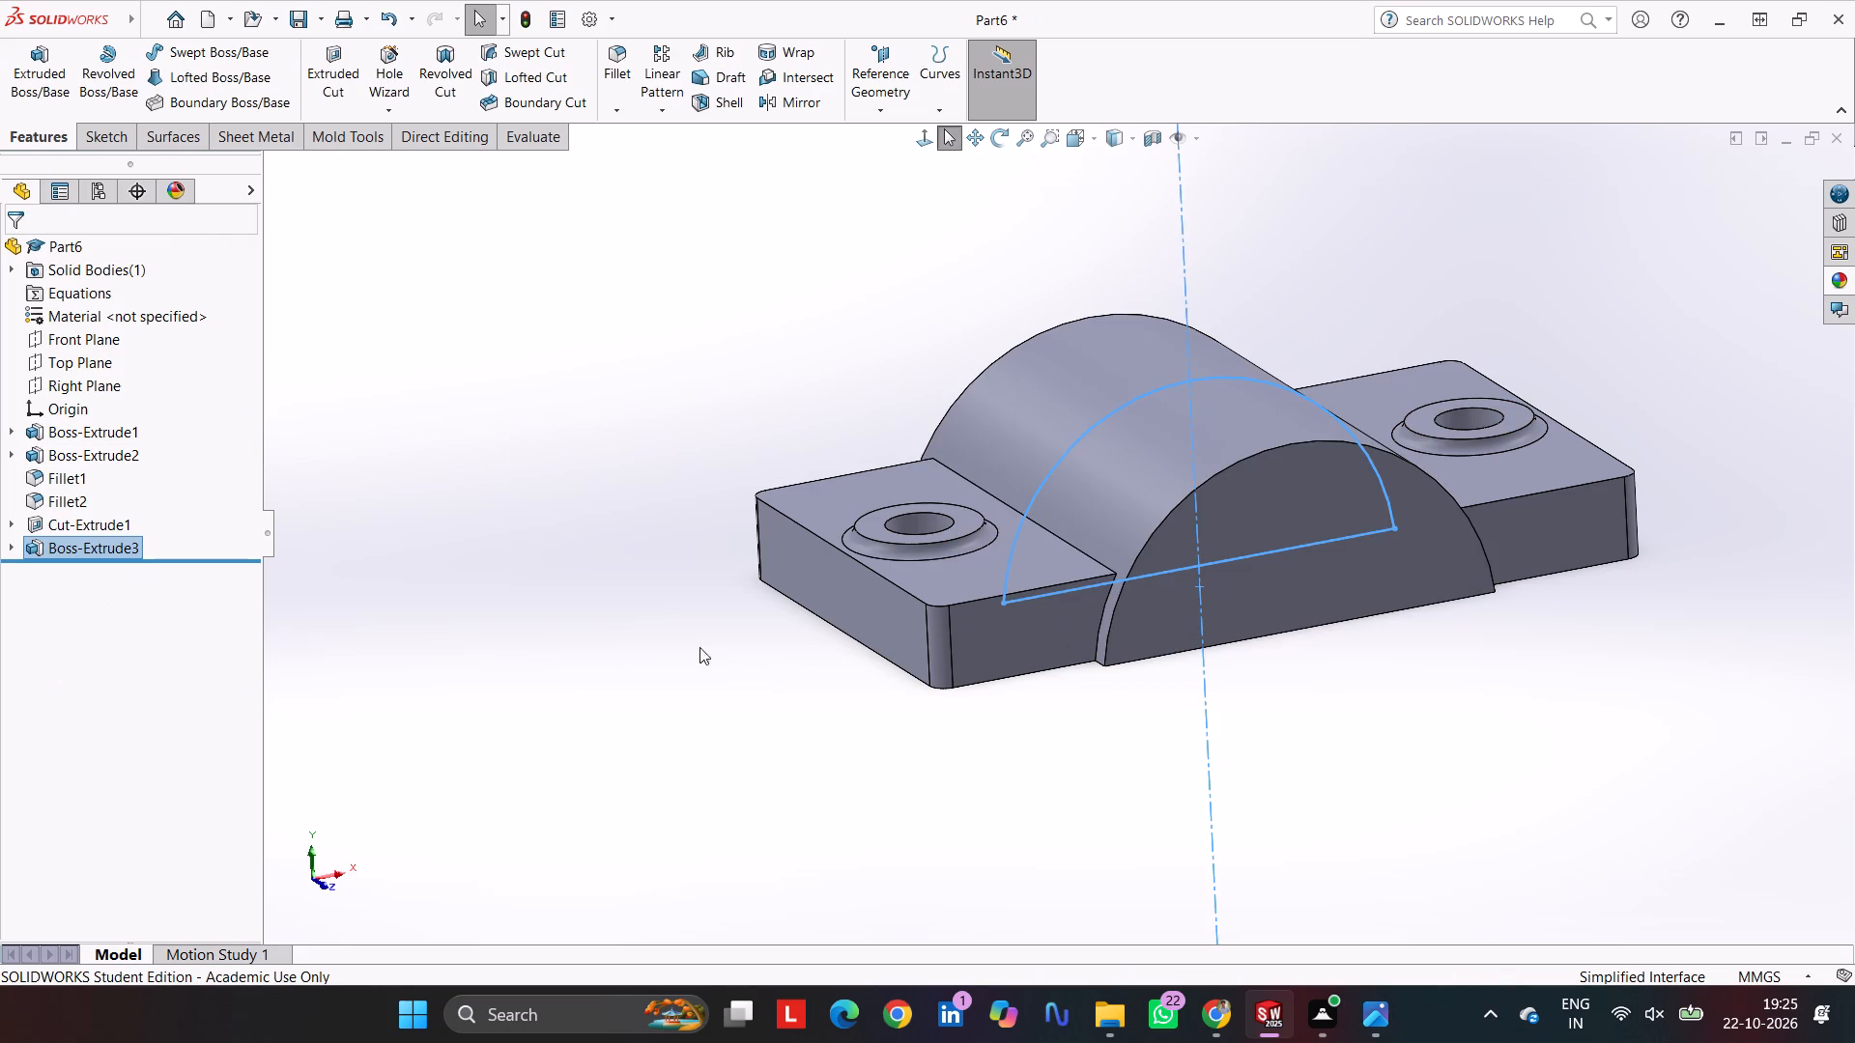
left_click(714, 744)
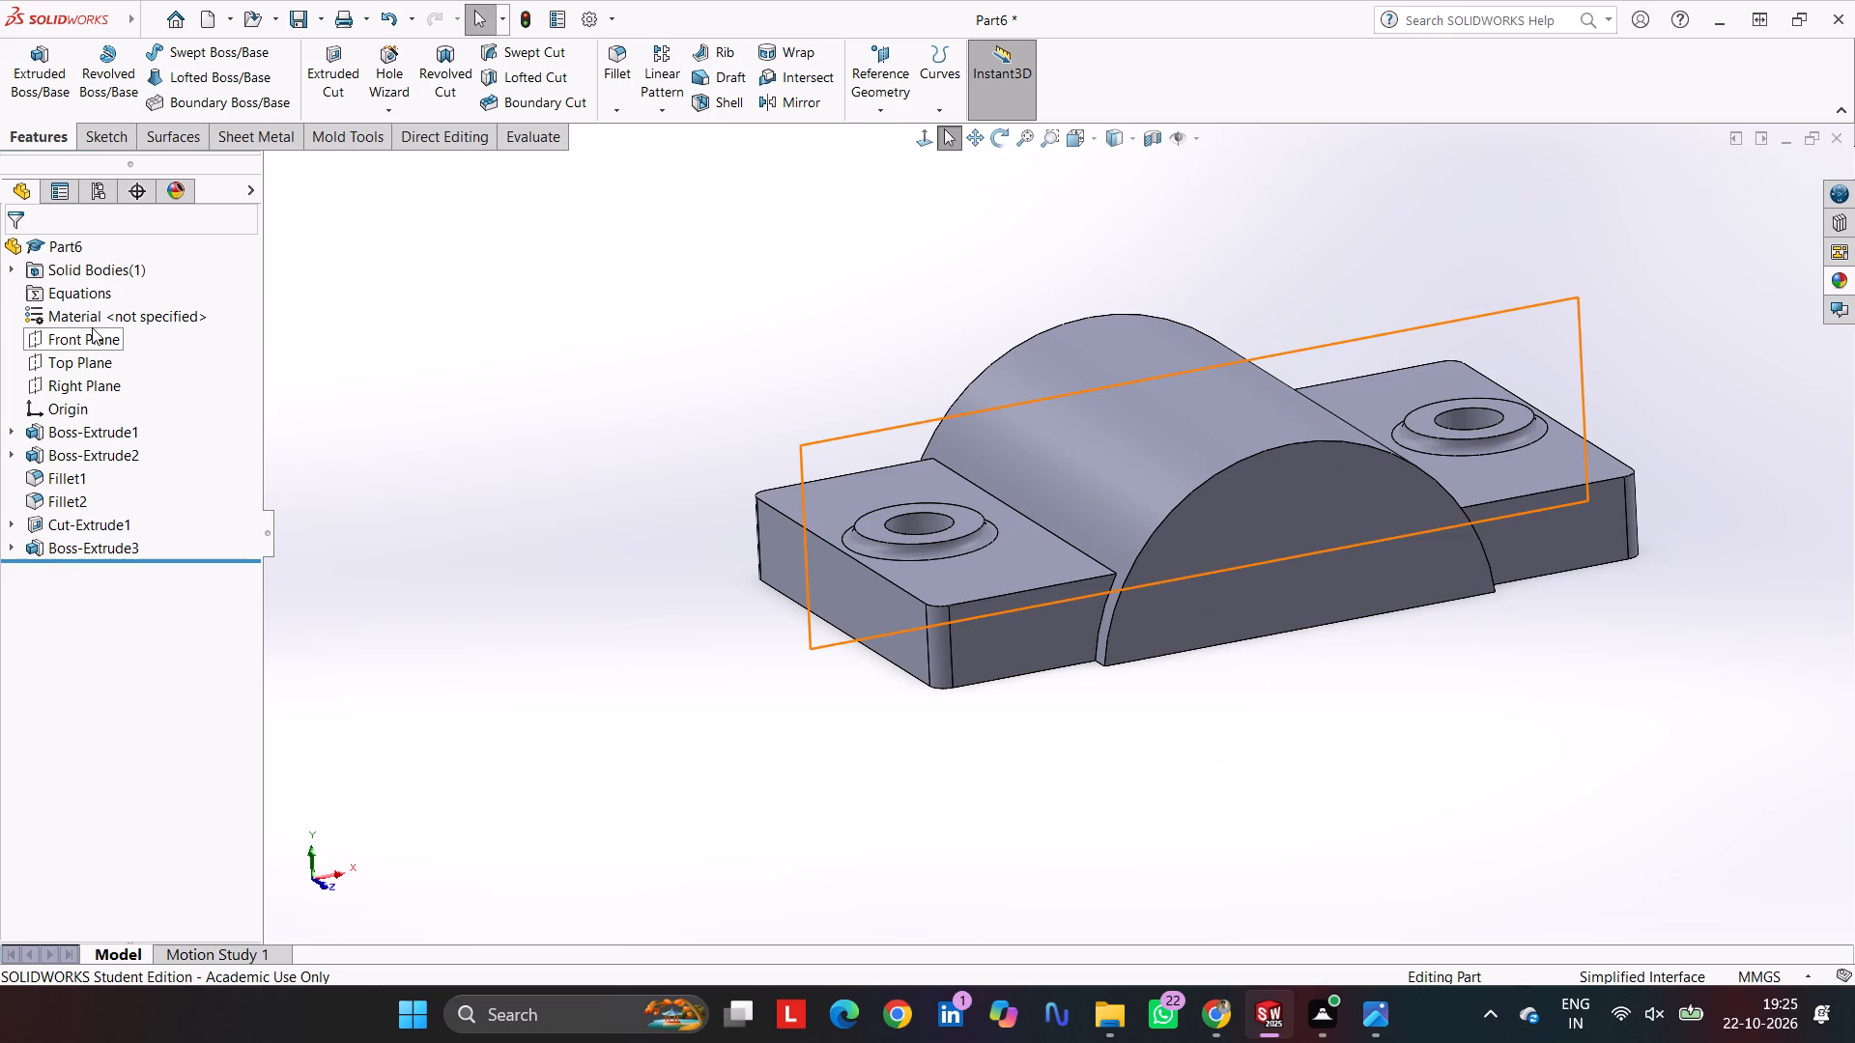
Start a sketch on the Front Plane and draw a circle about 97 mm in diameter concentric with the arch.
left_click(83, 344)
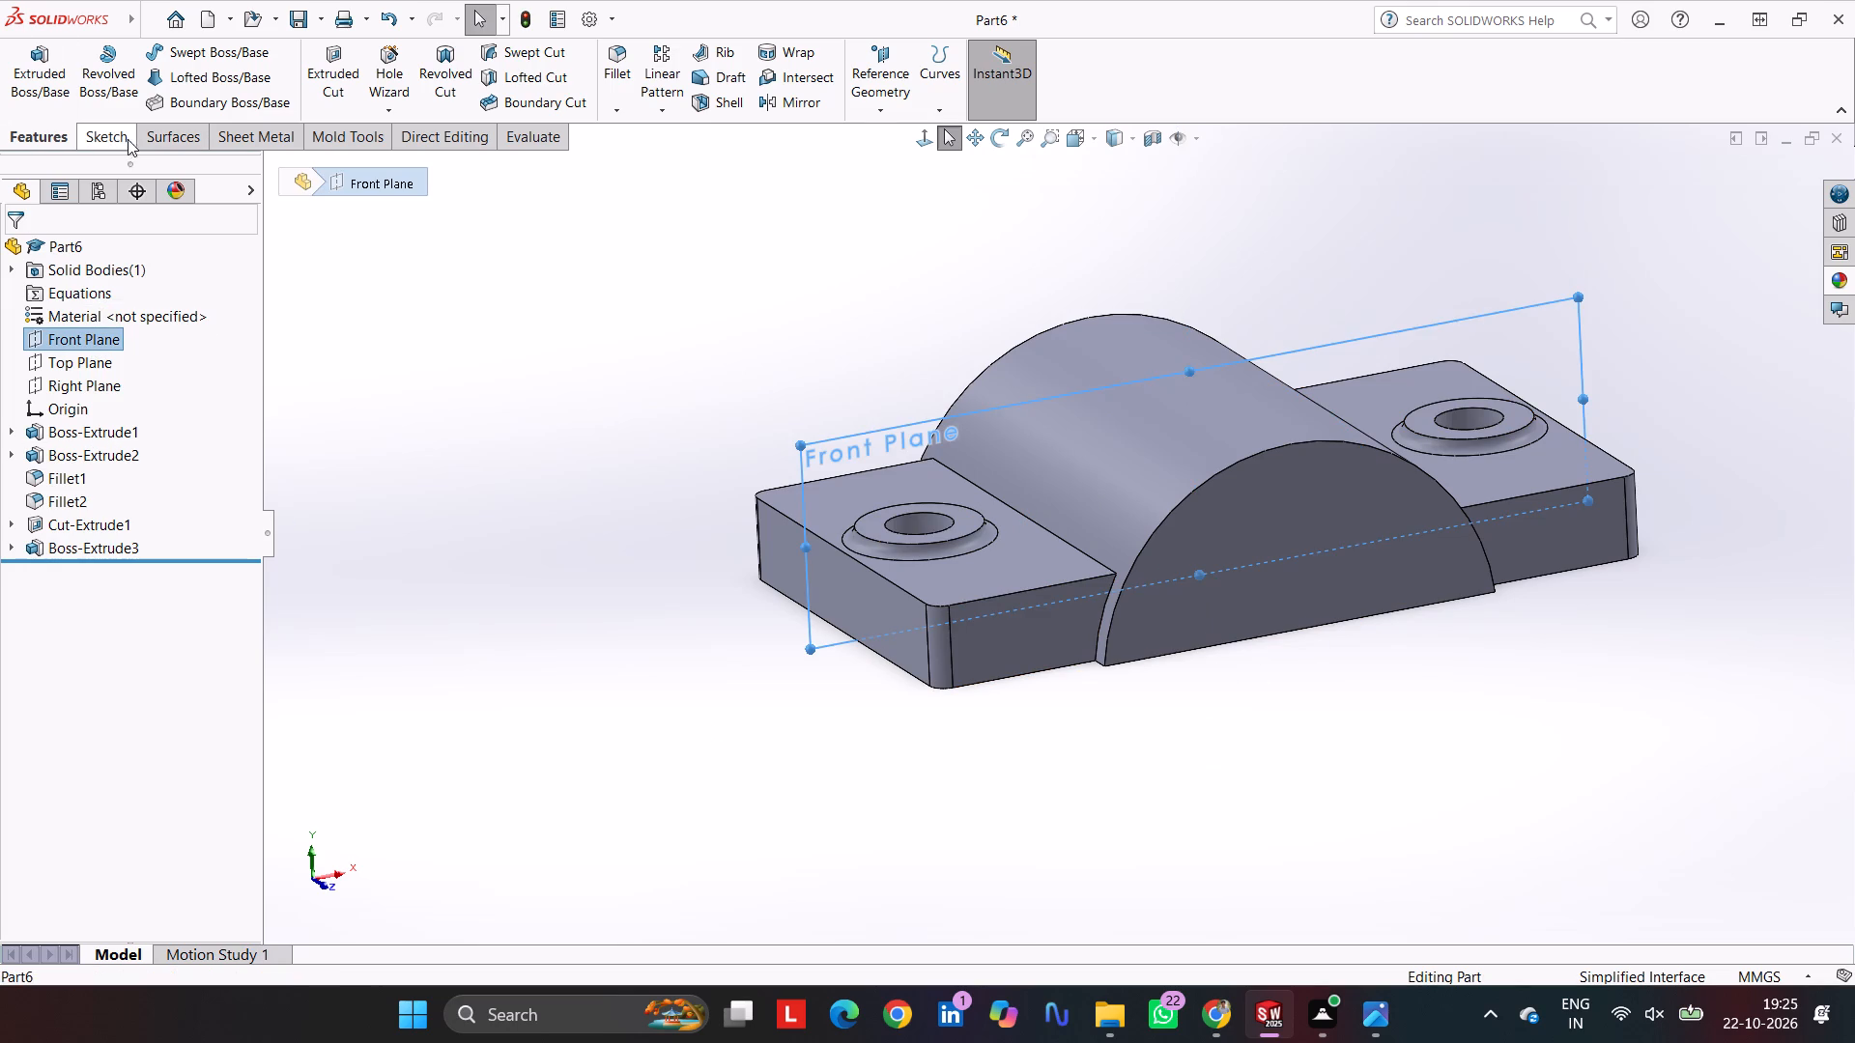
left_click(106, 137)
left_click(45, 61)
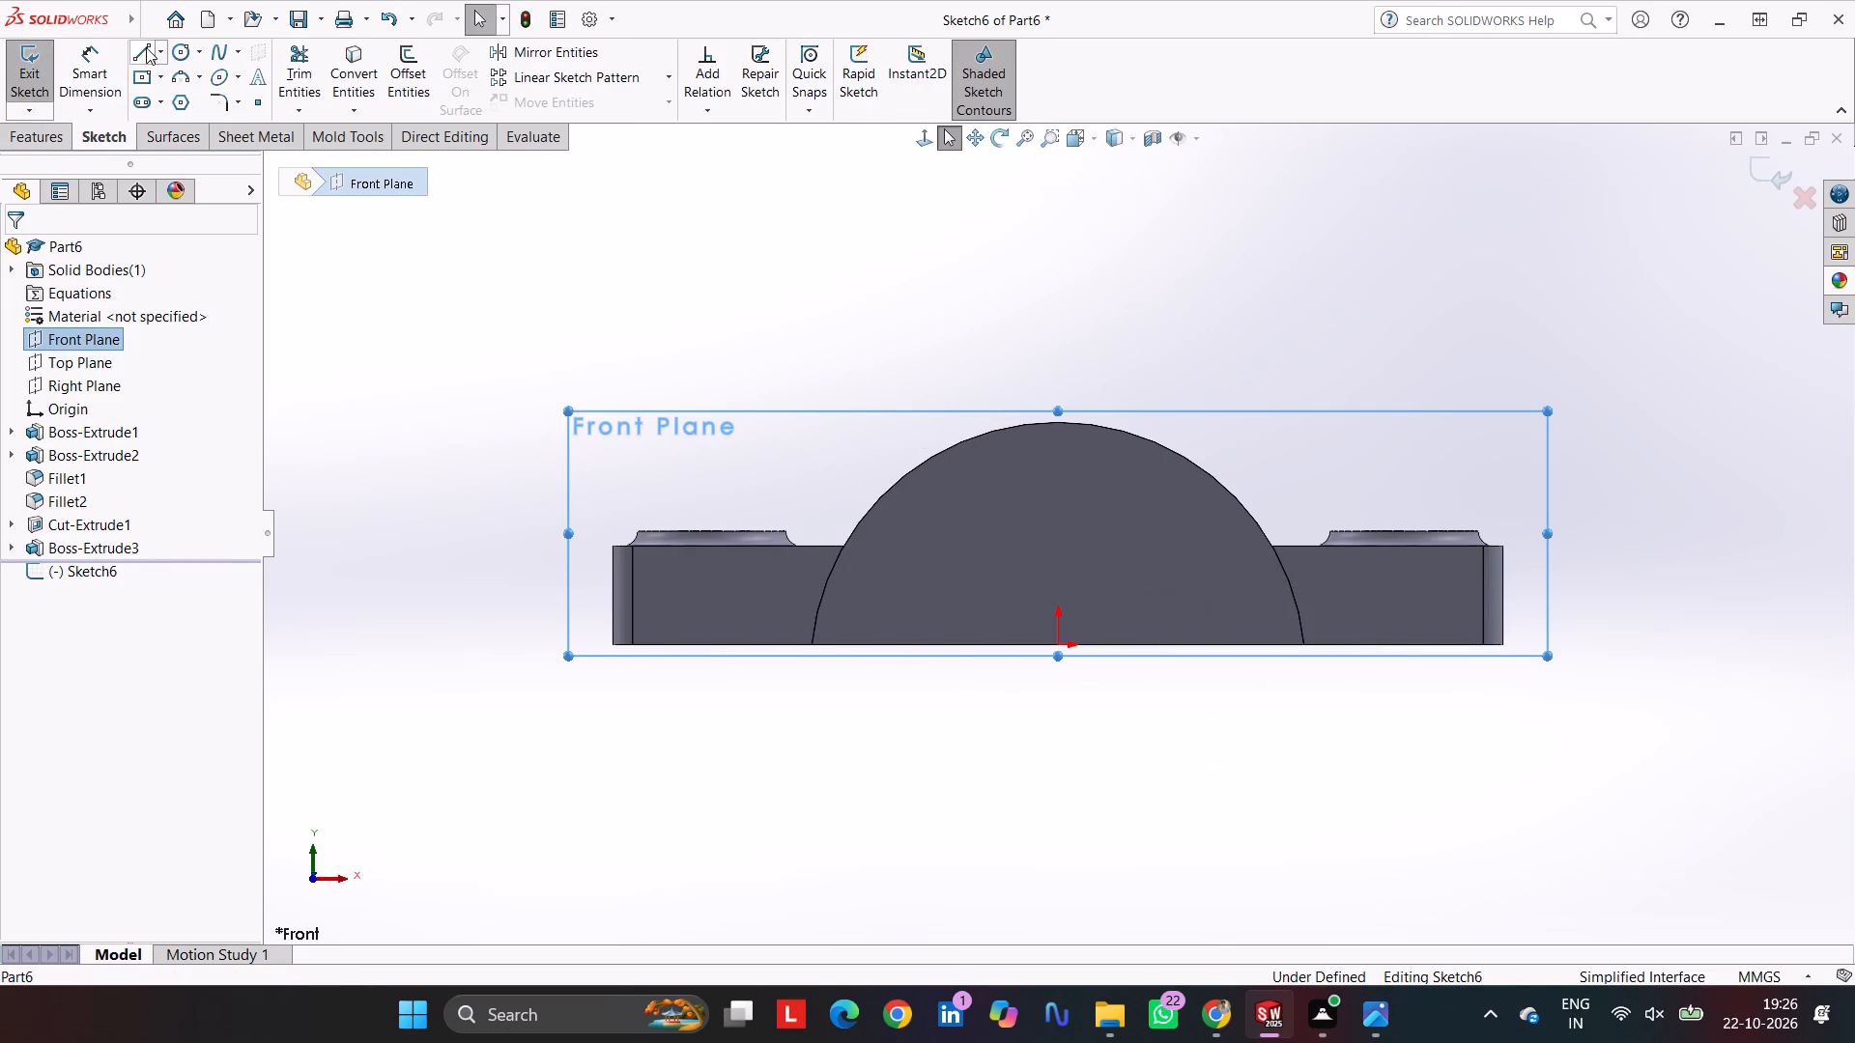
left_click(170, 57)
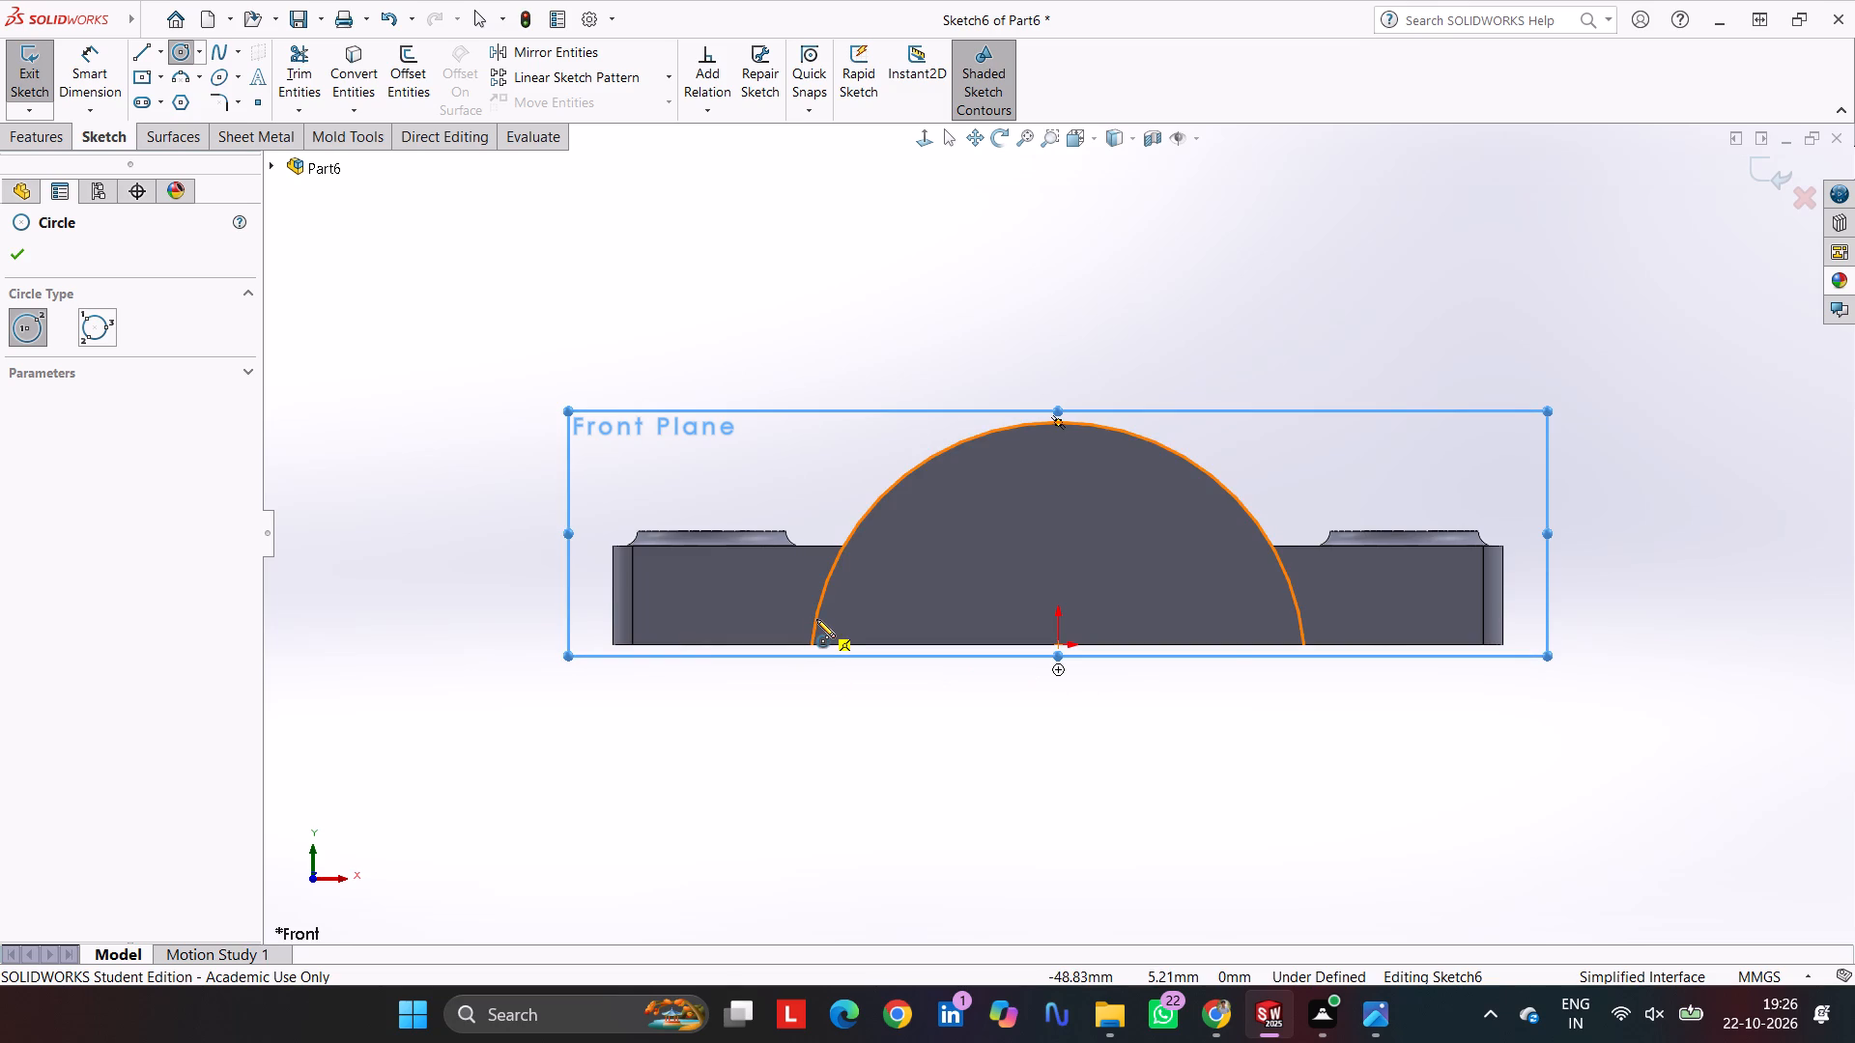
left_click(1057, 672)
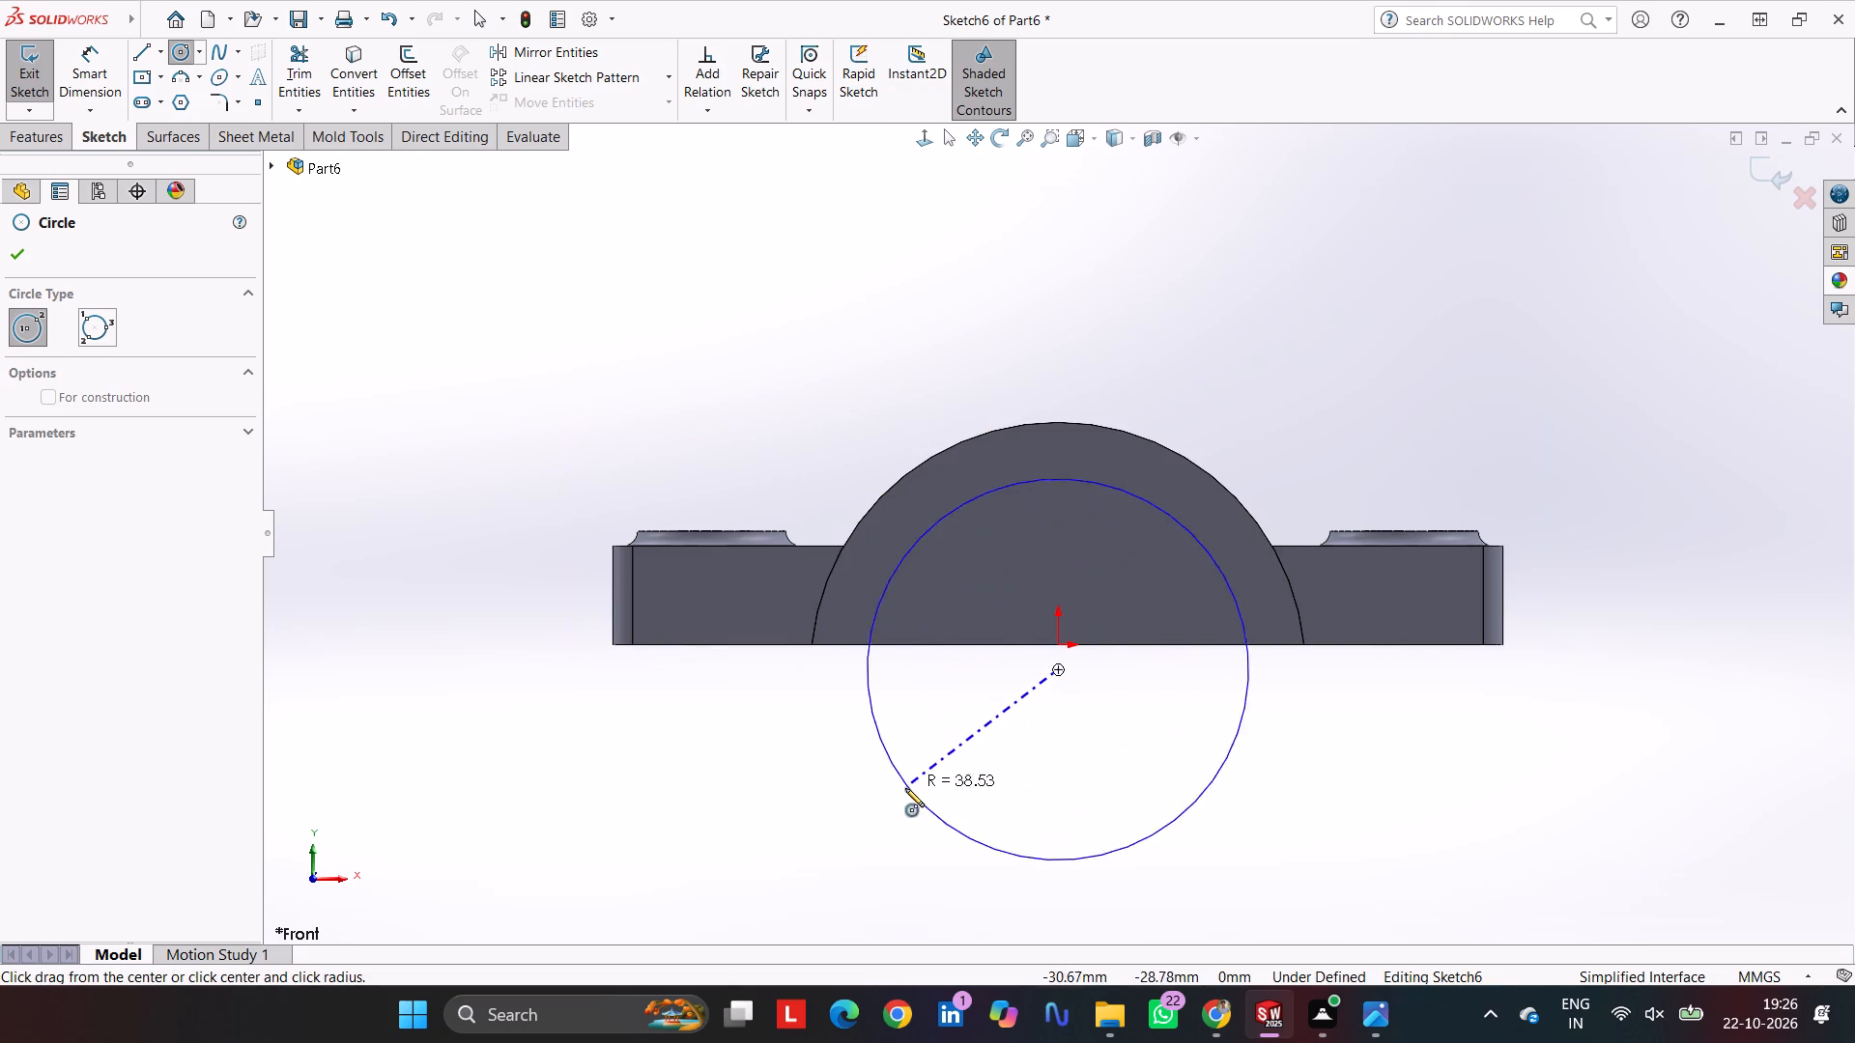
left_click(867, 814)
Dimension the concentric circle's diameter as 80 mm.
left_click(67, 56)
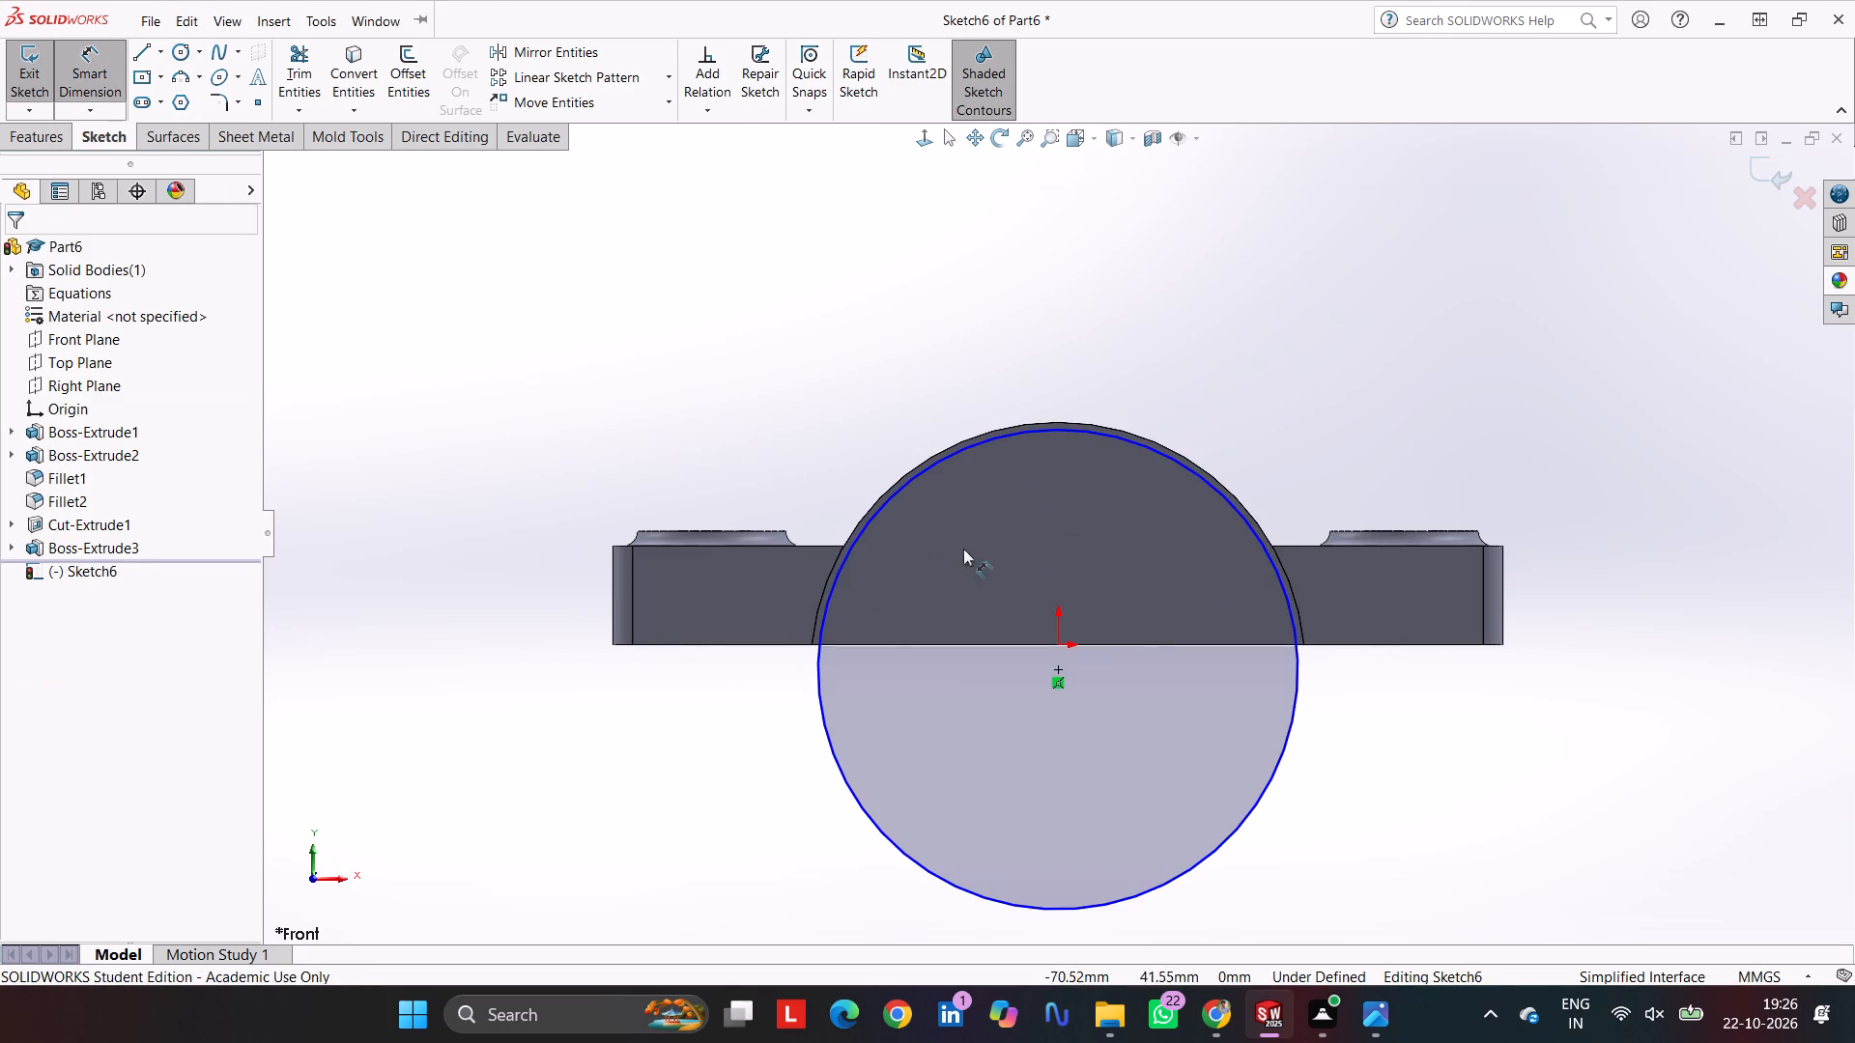
left_click(831, 740)
left_click(617, 765)
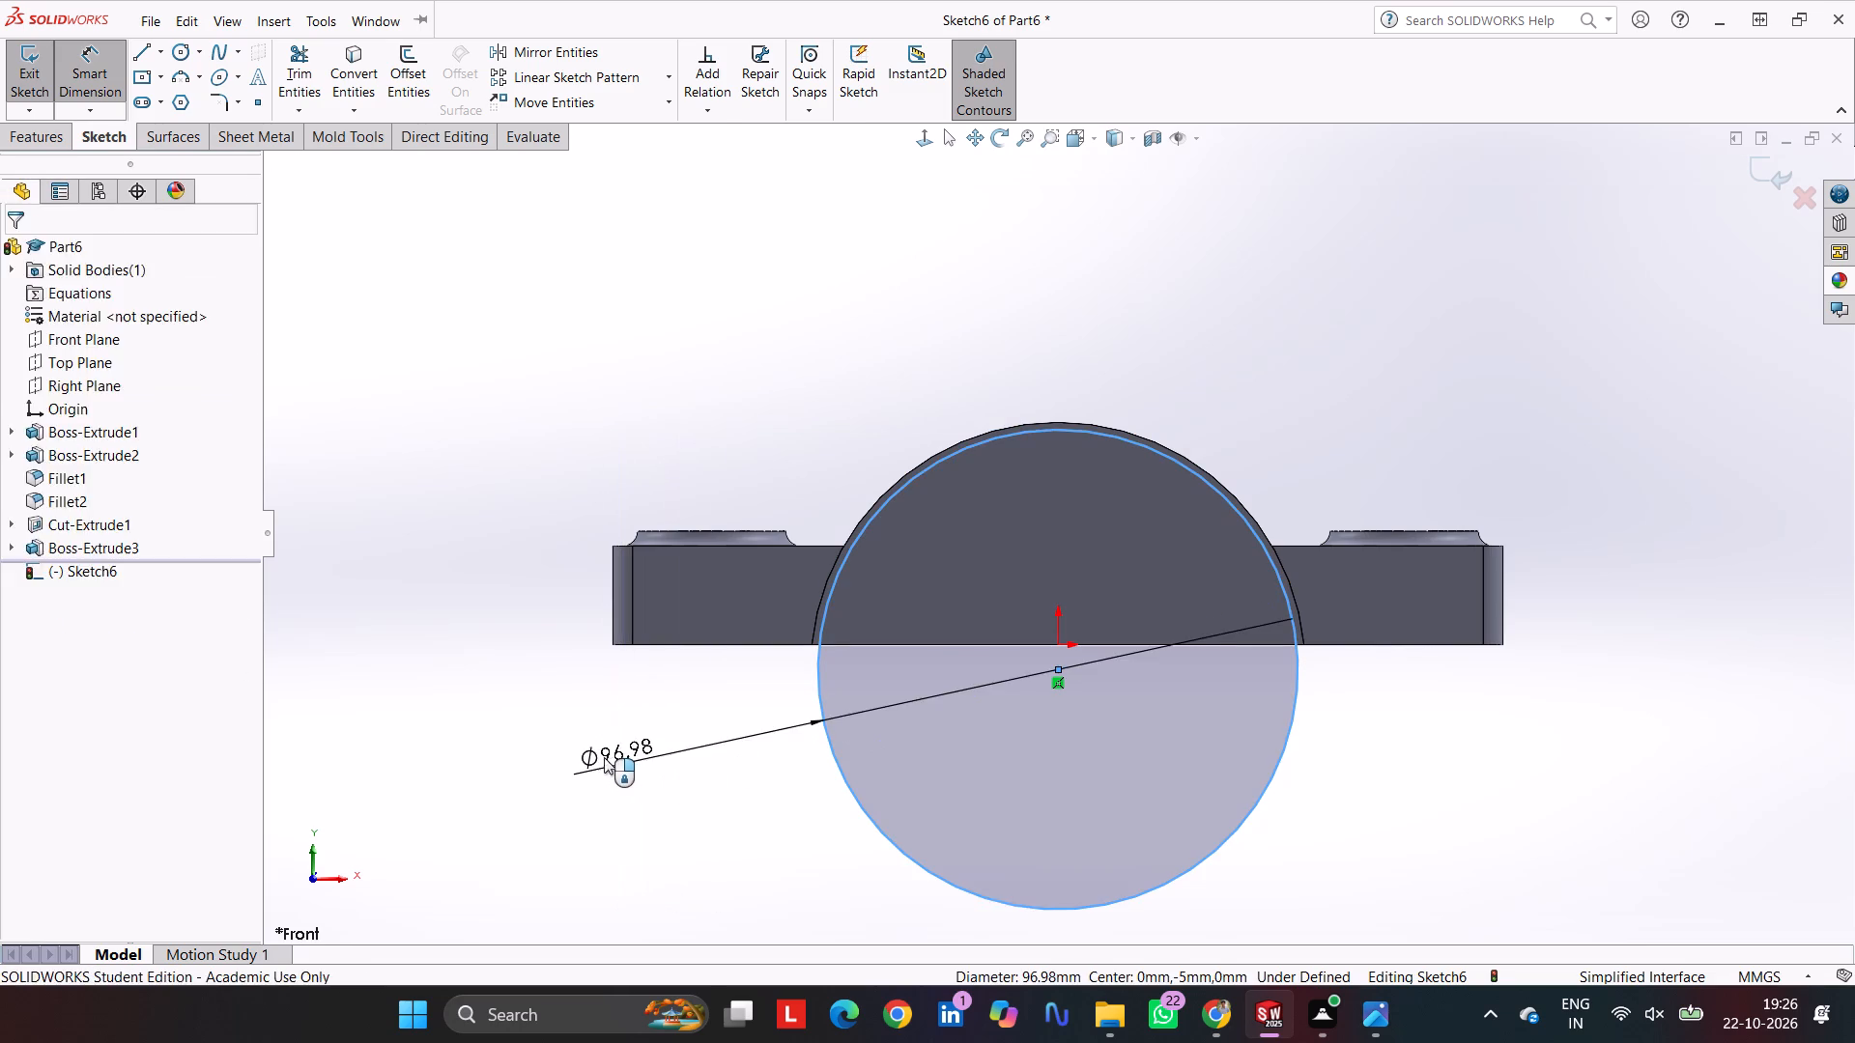
key("8")
key("0")
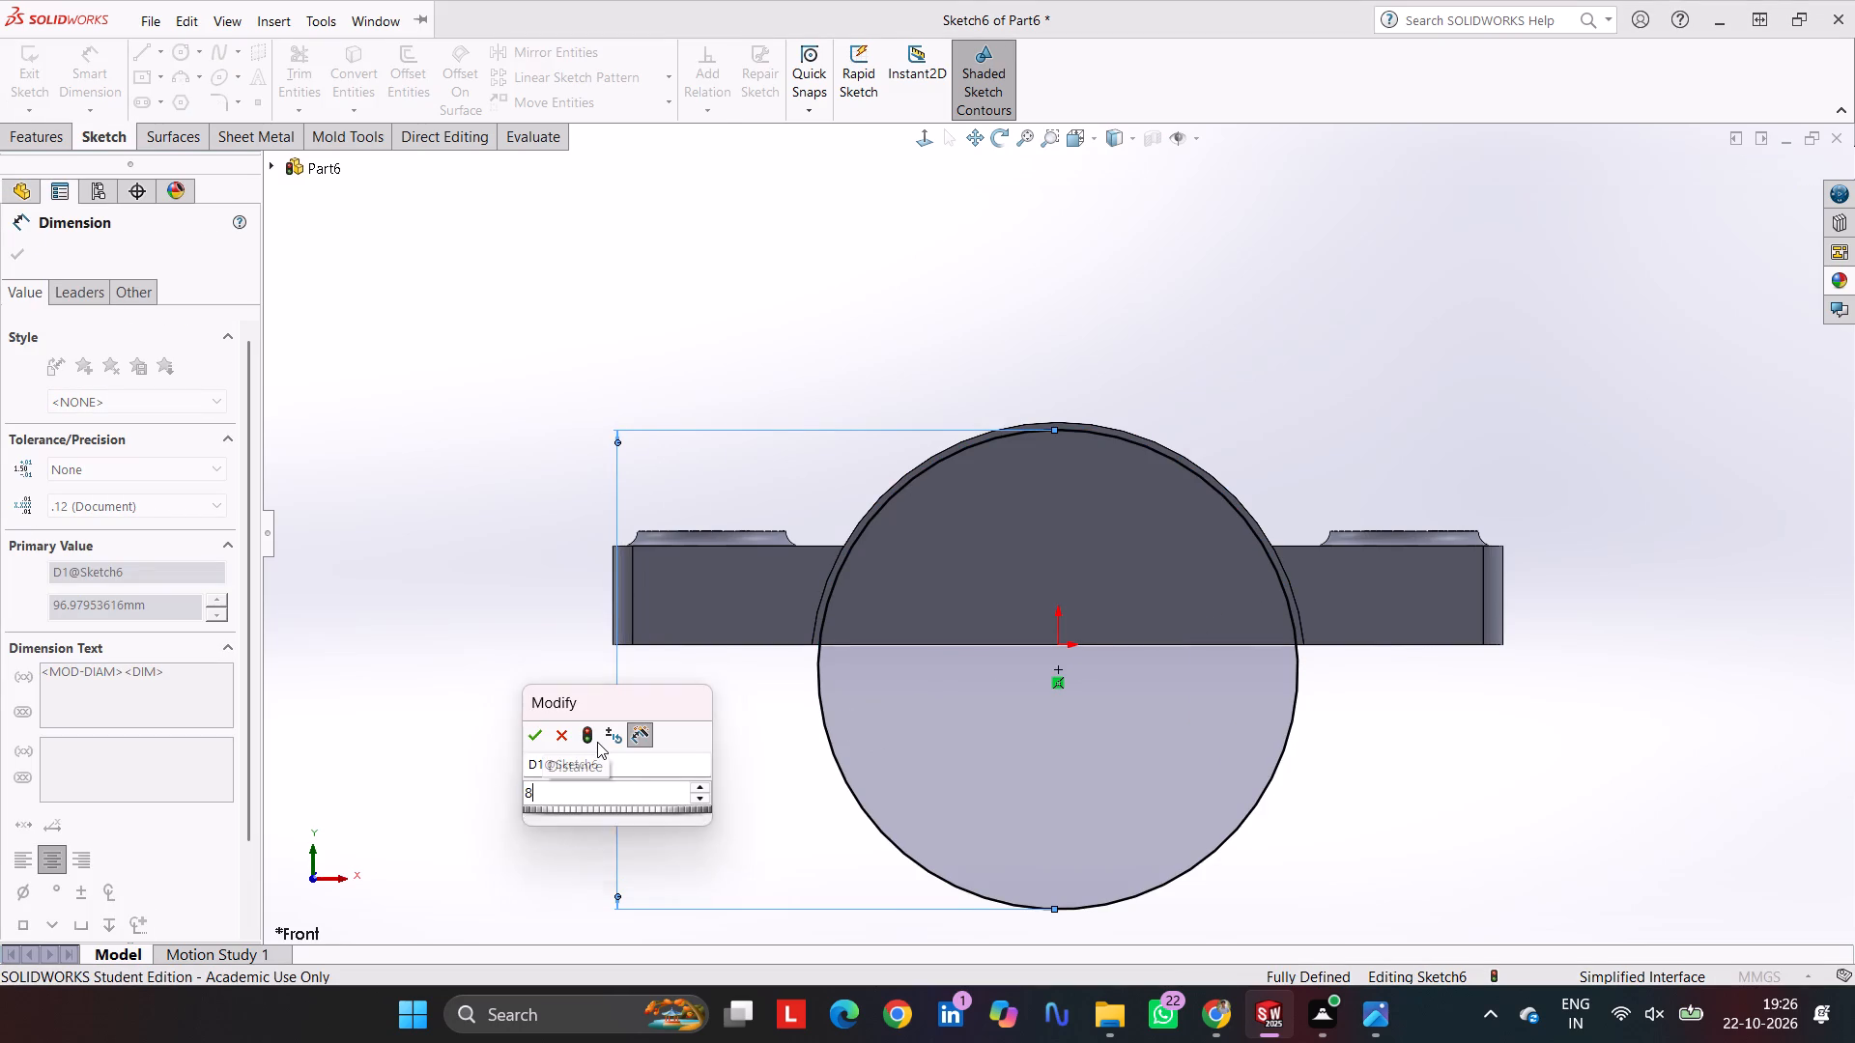
key("Return")
scroll(849, 610, "down", 4)
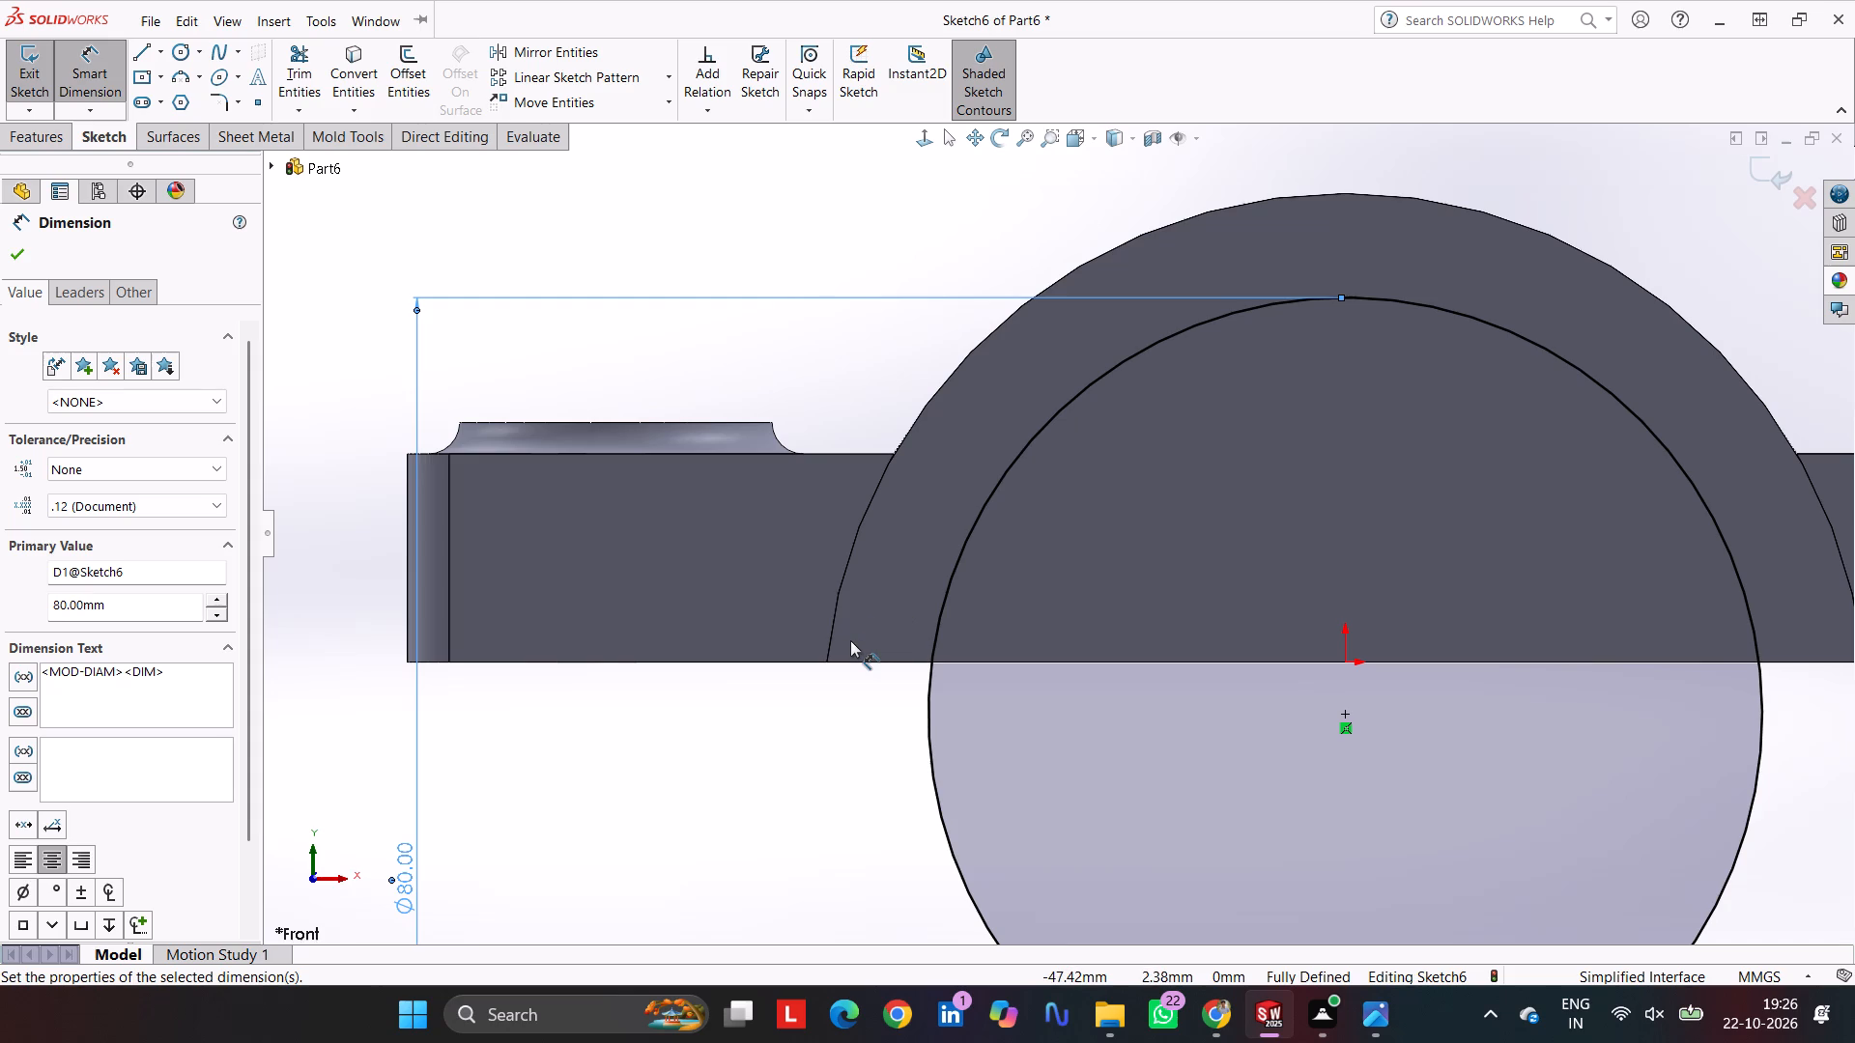
scroll(953, 639, "up", 3)
key("Escape")
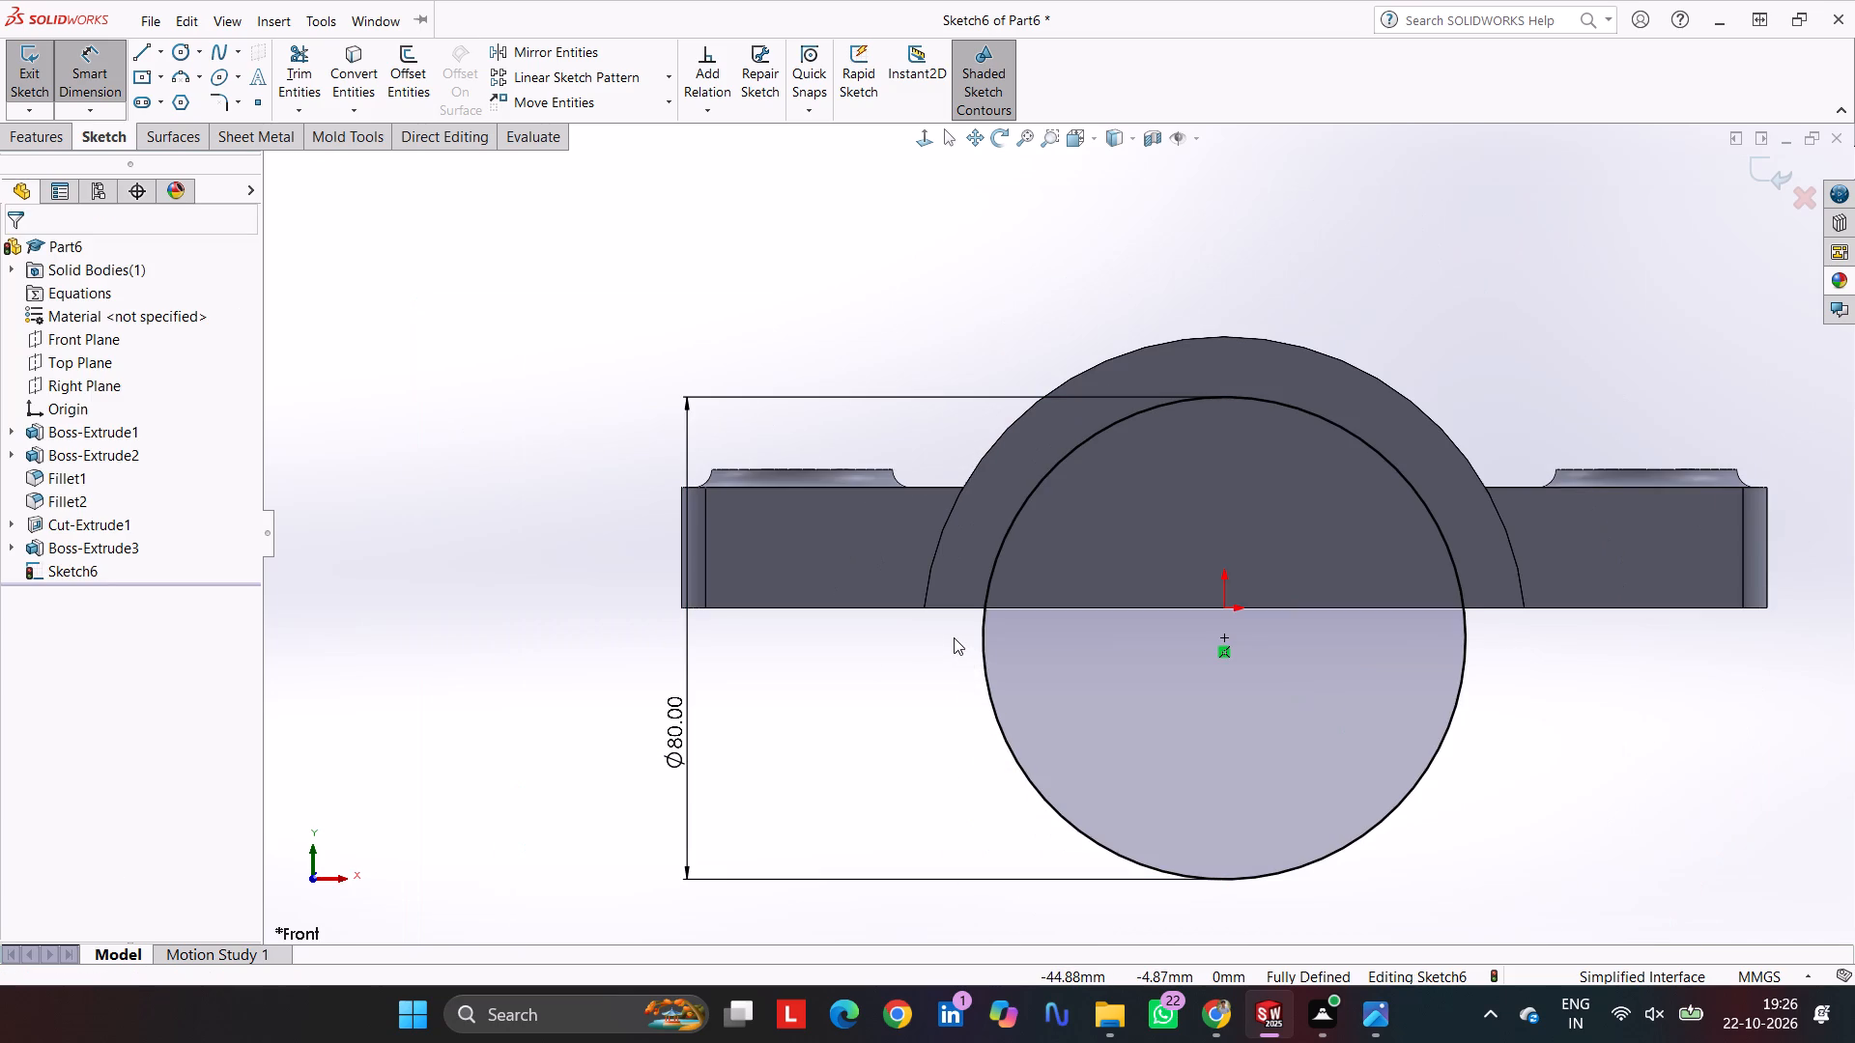
Leave the circle sketch, open the arch extrusion's sketch for editing, and delete its base line and 100 mm arc.
left_click(122, 554)
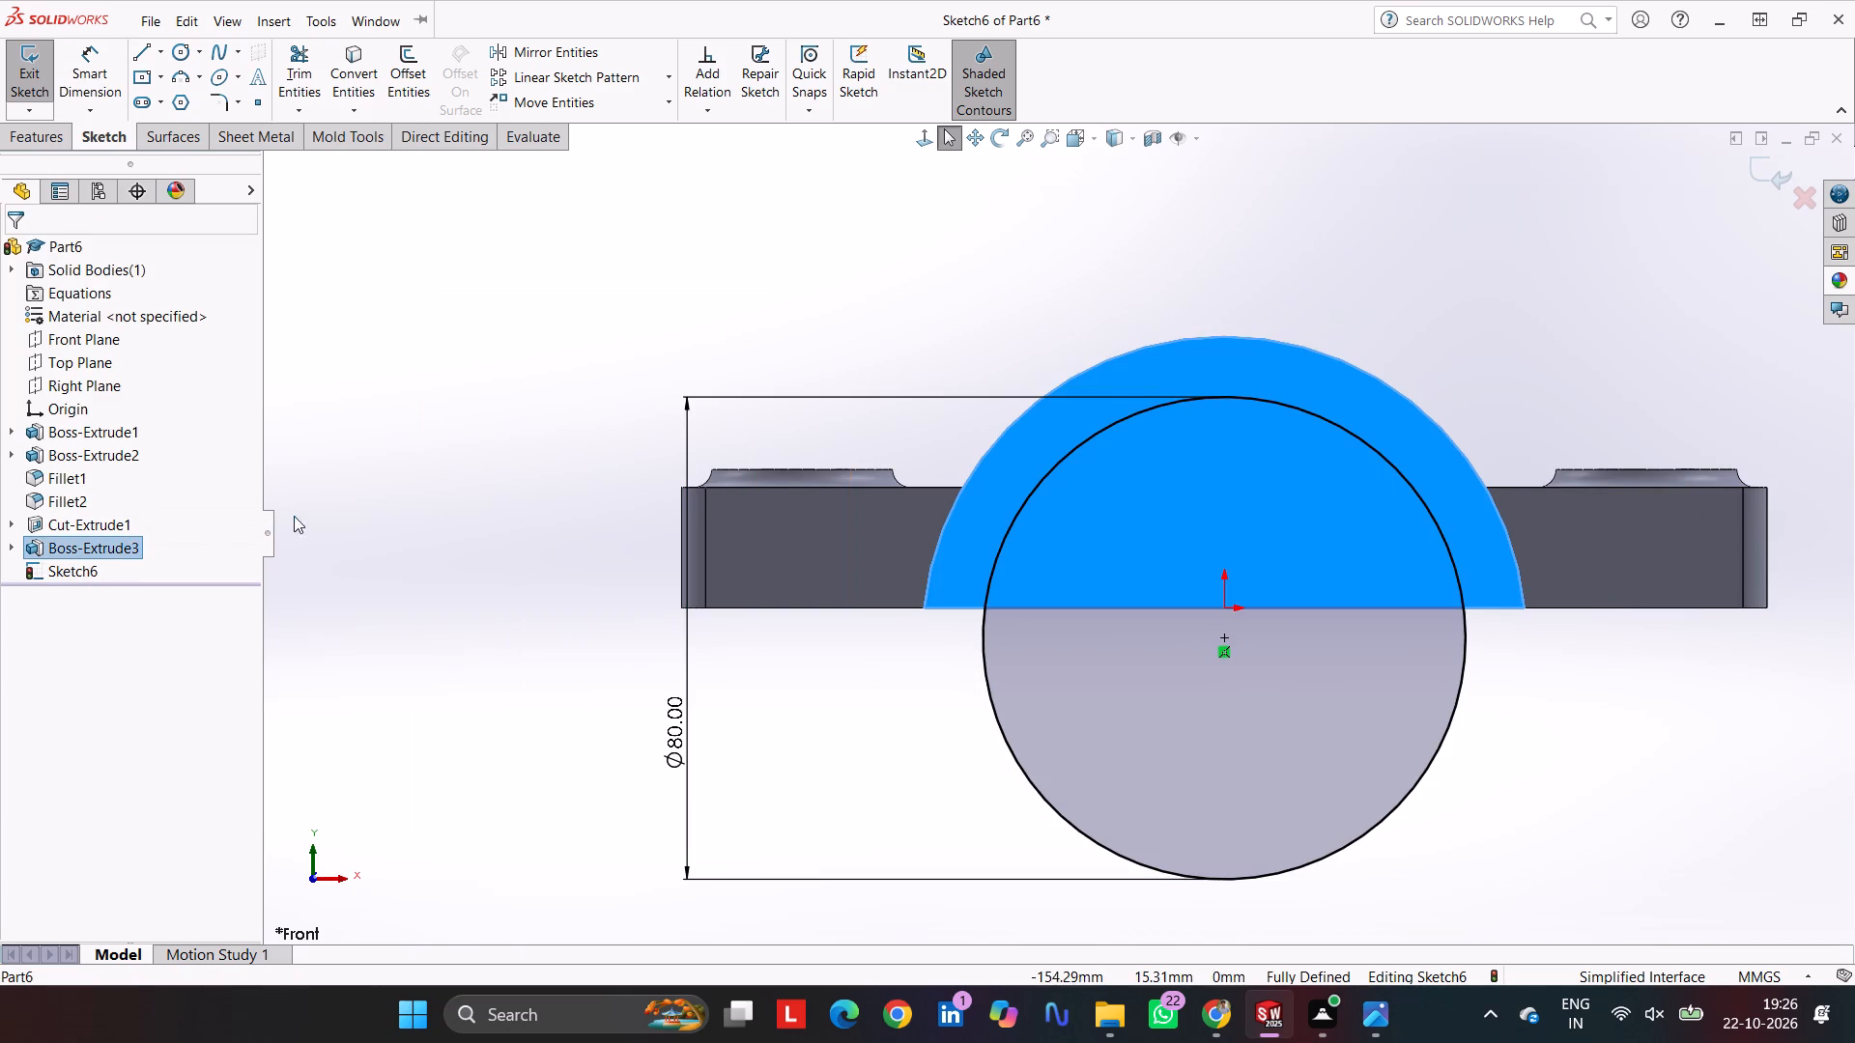
left_click(91, 548)
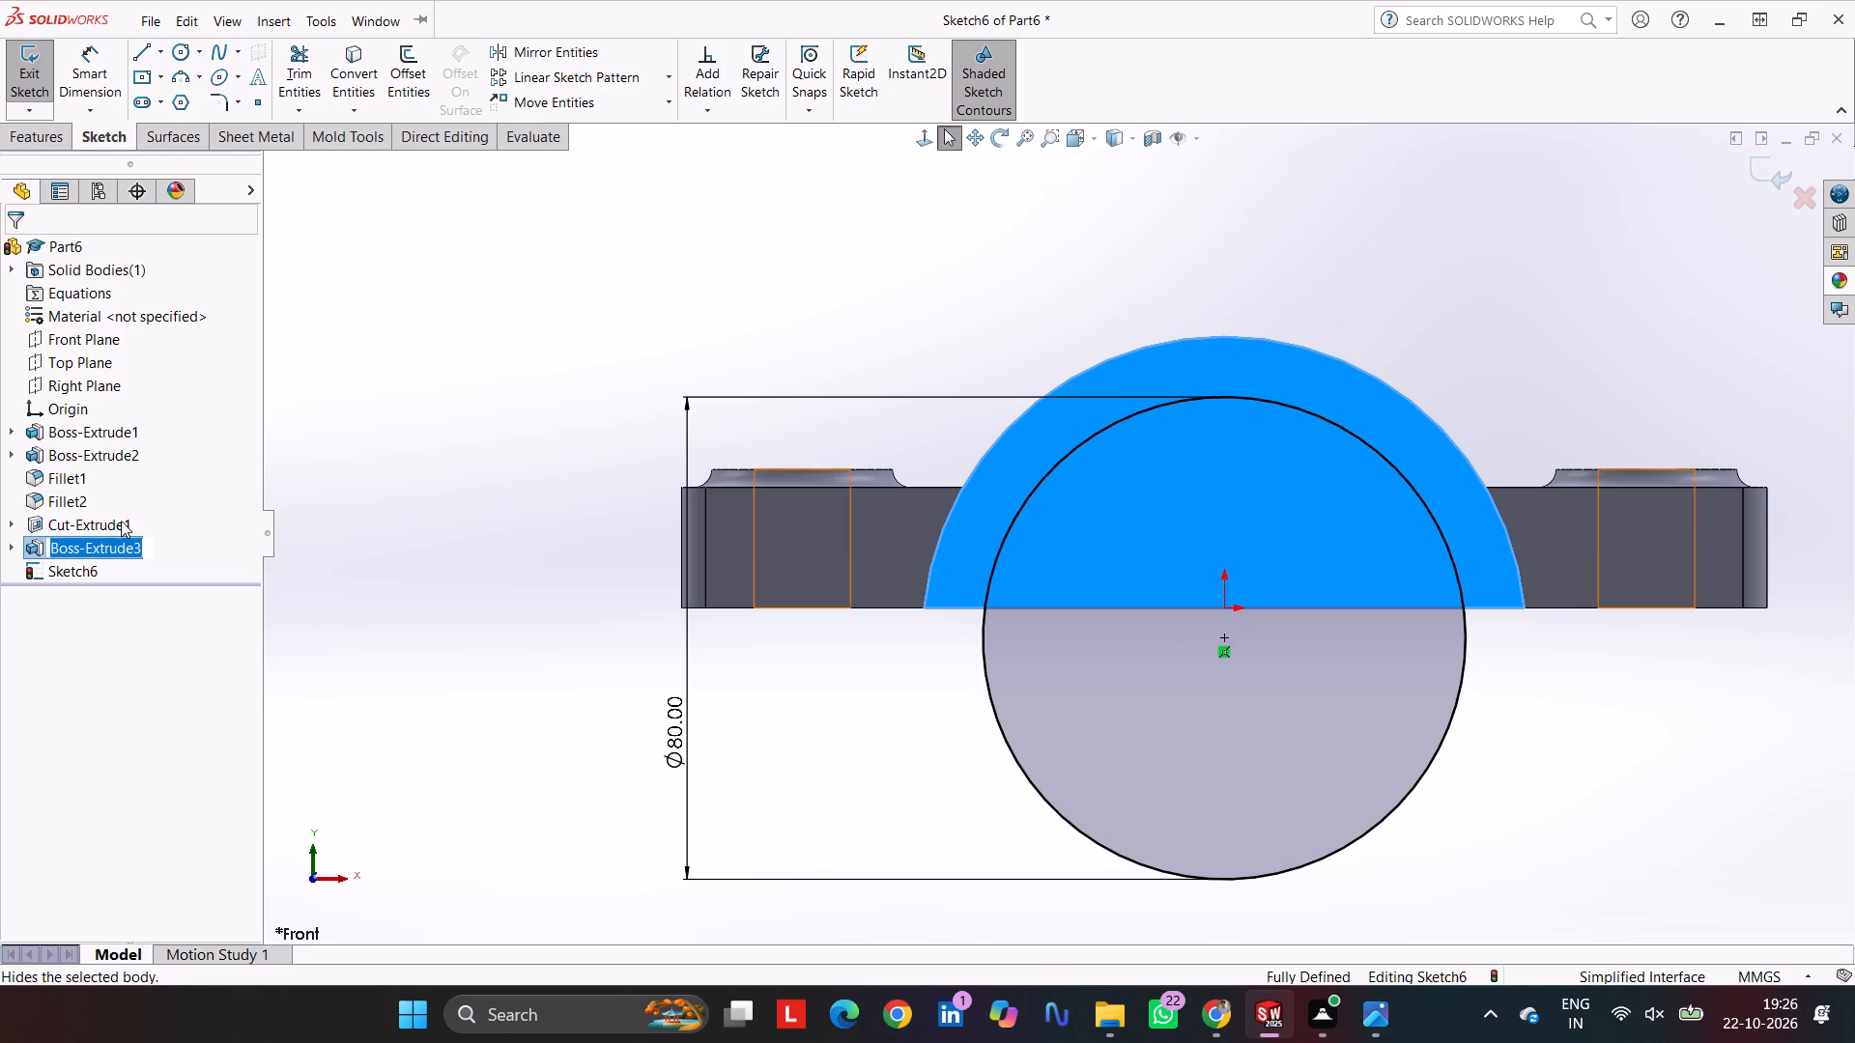
left_click(1769, 170)
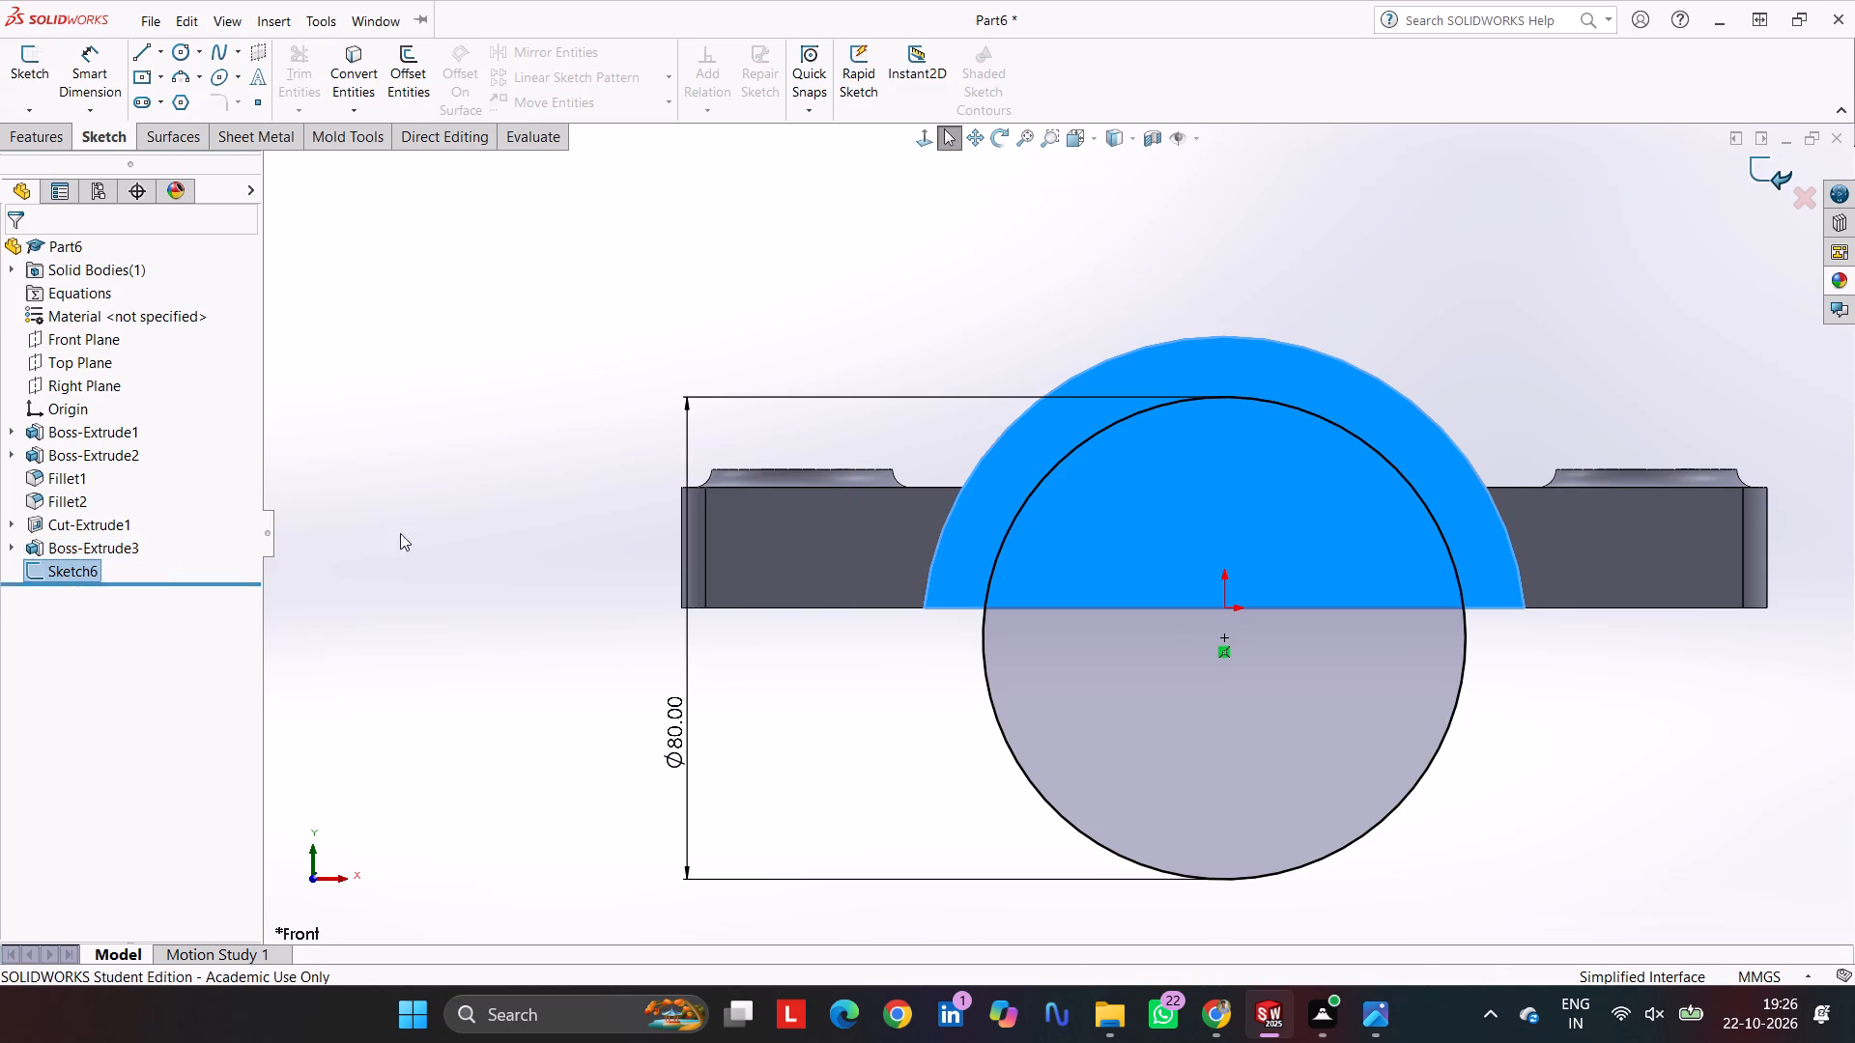
left_click(76, 542)
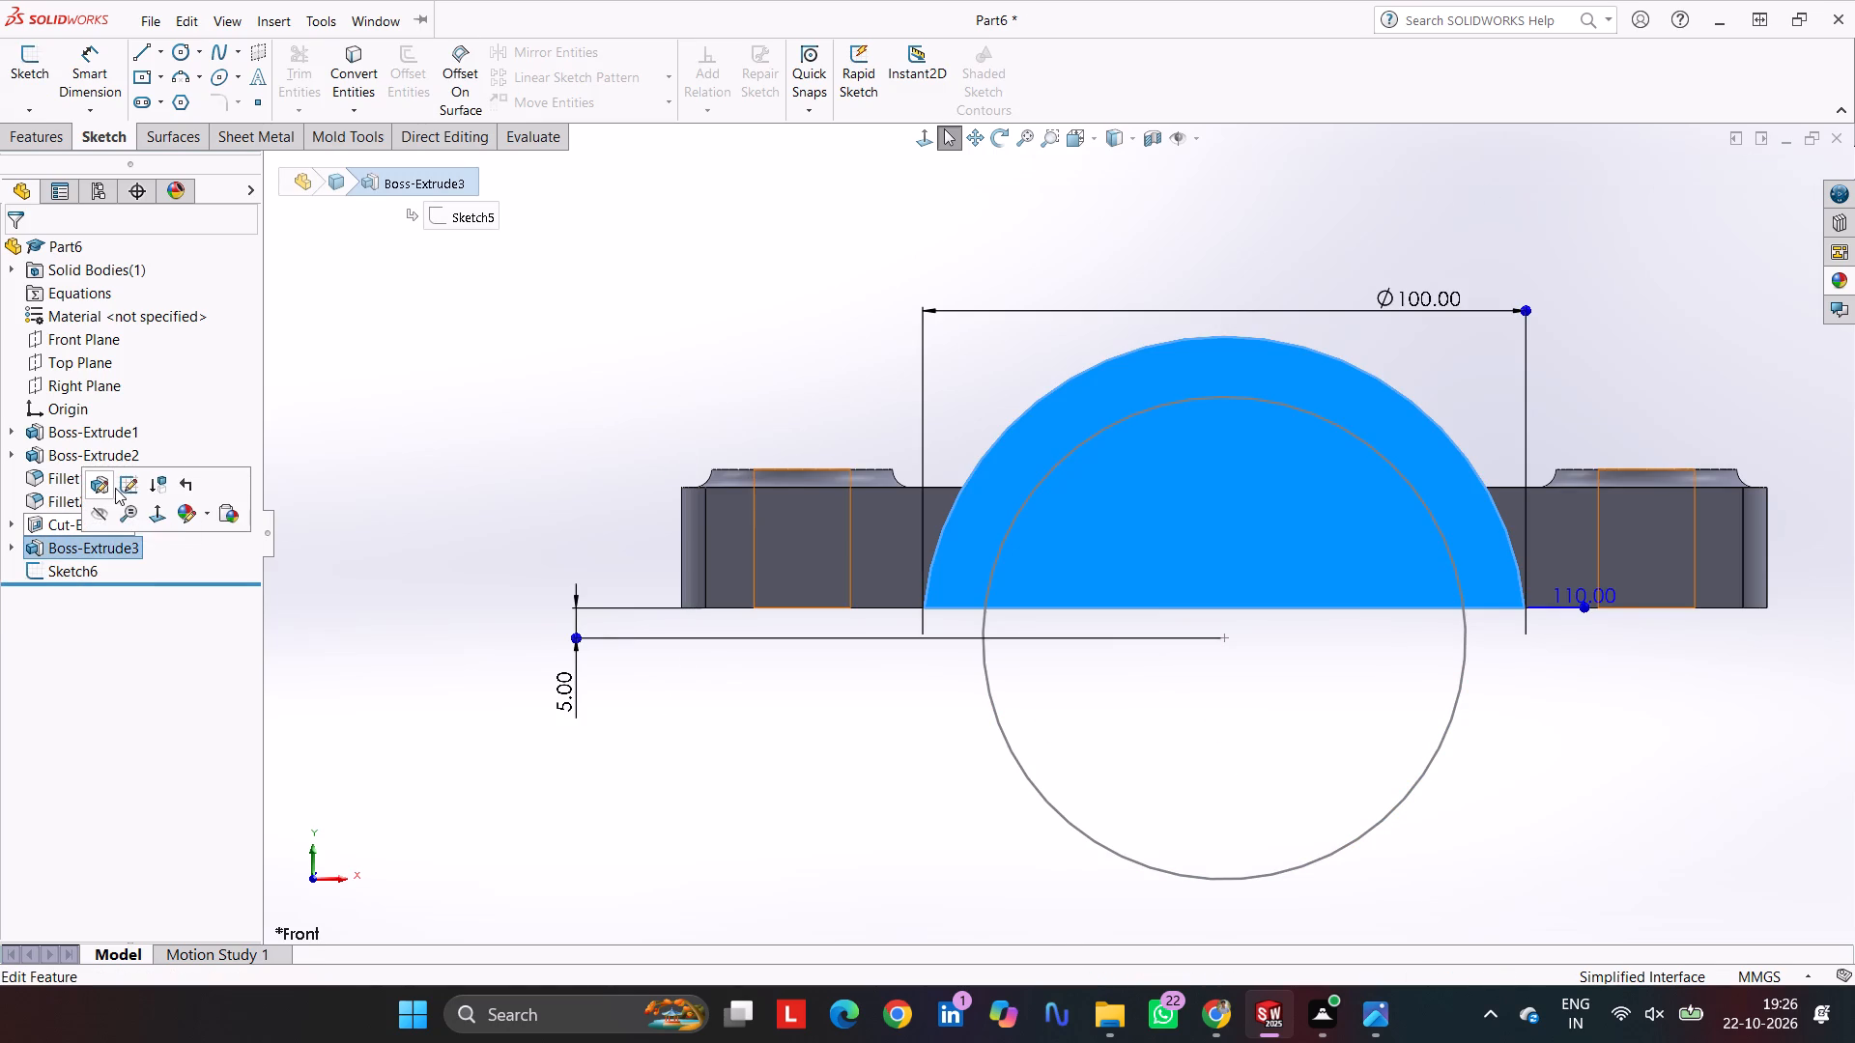
left_click(126, 488)
scroll(907, 629, "down", 4)
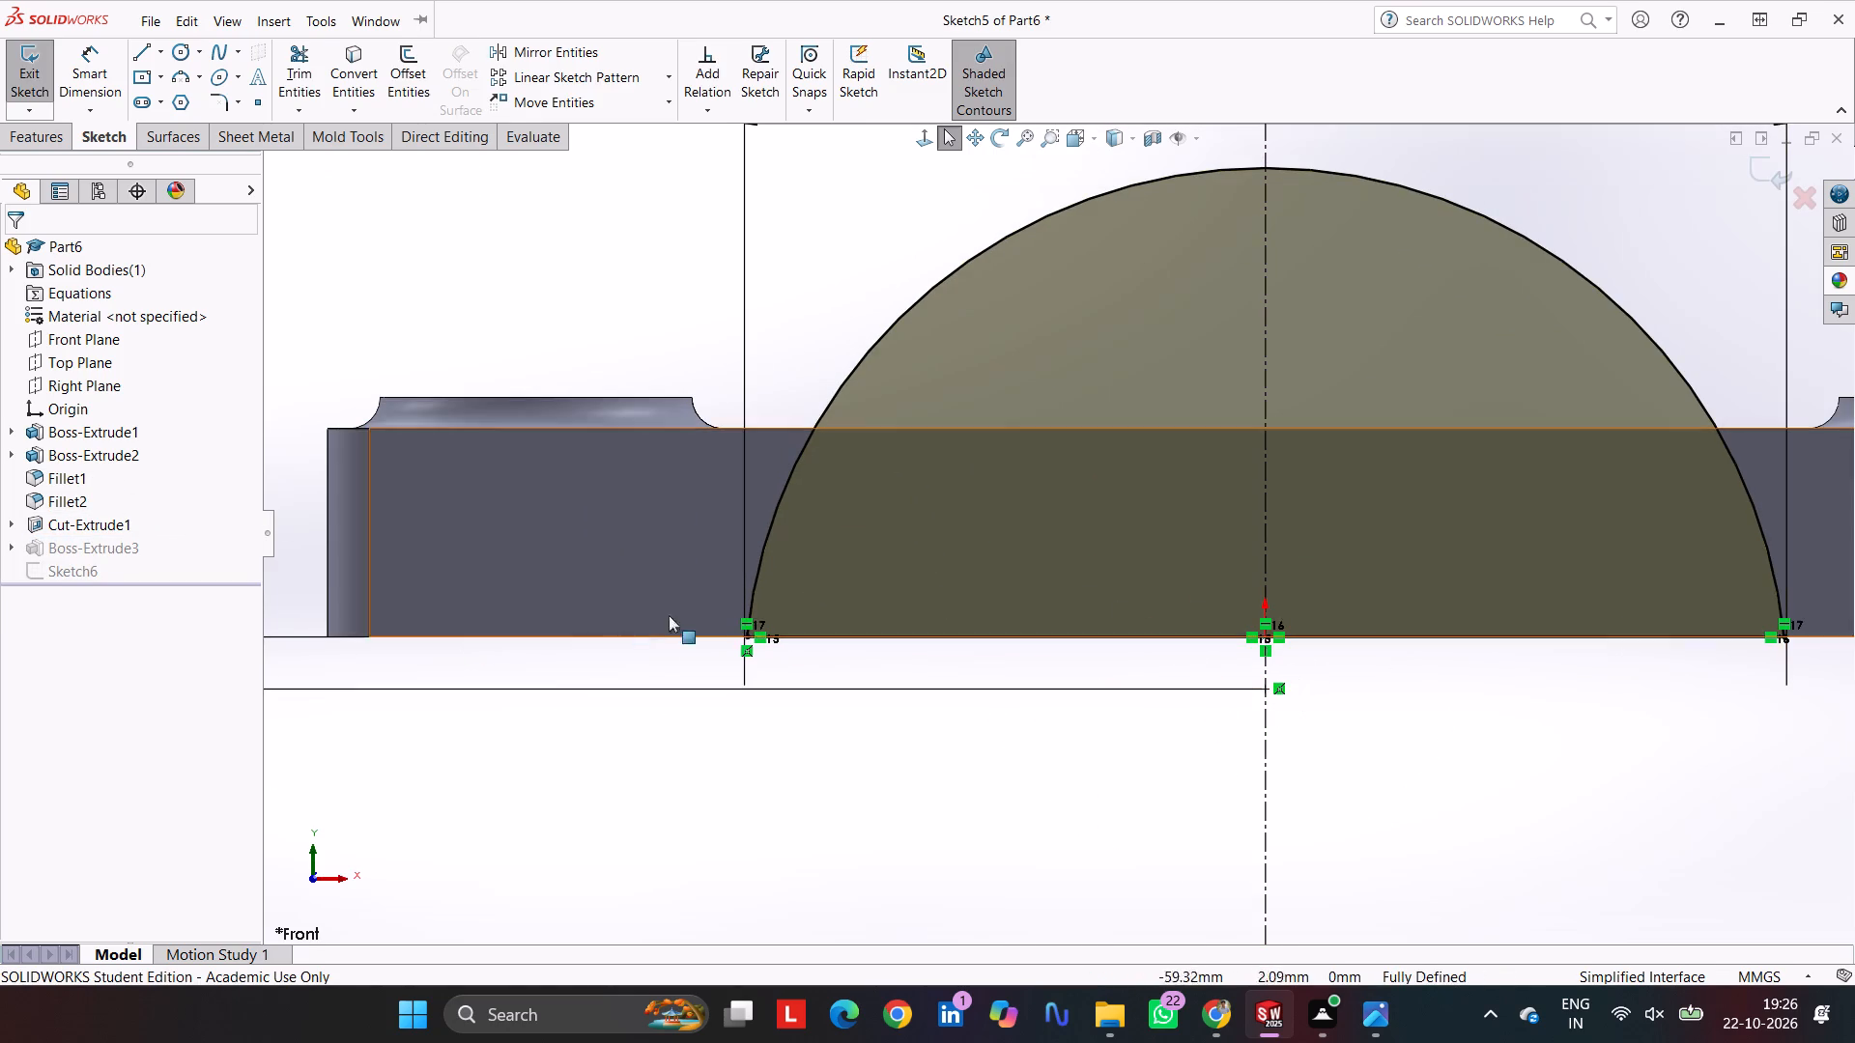
left_click(833, 634)
key("Delete")
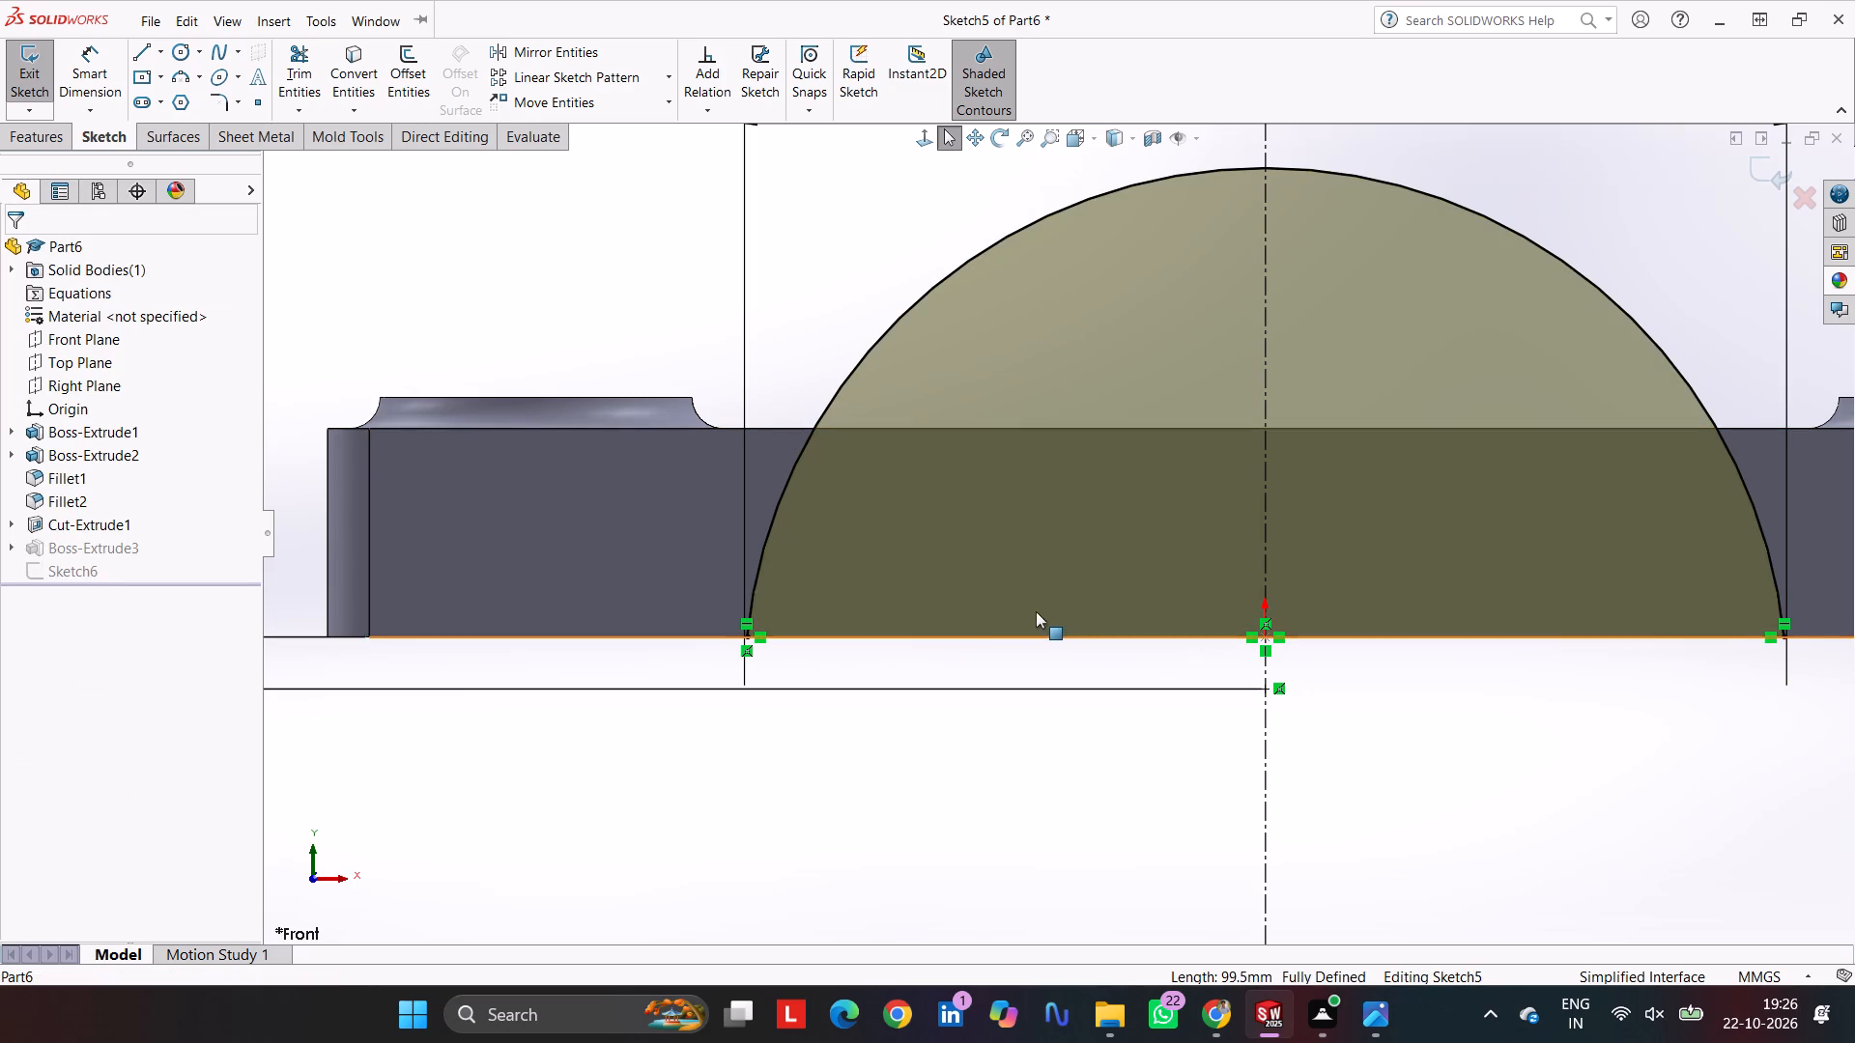
key("Delete")
left_click(794, 459)
key("Delete")
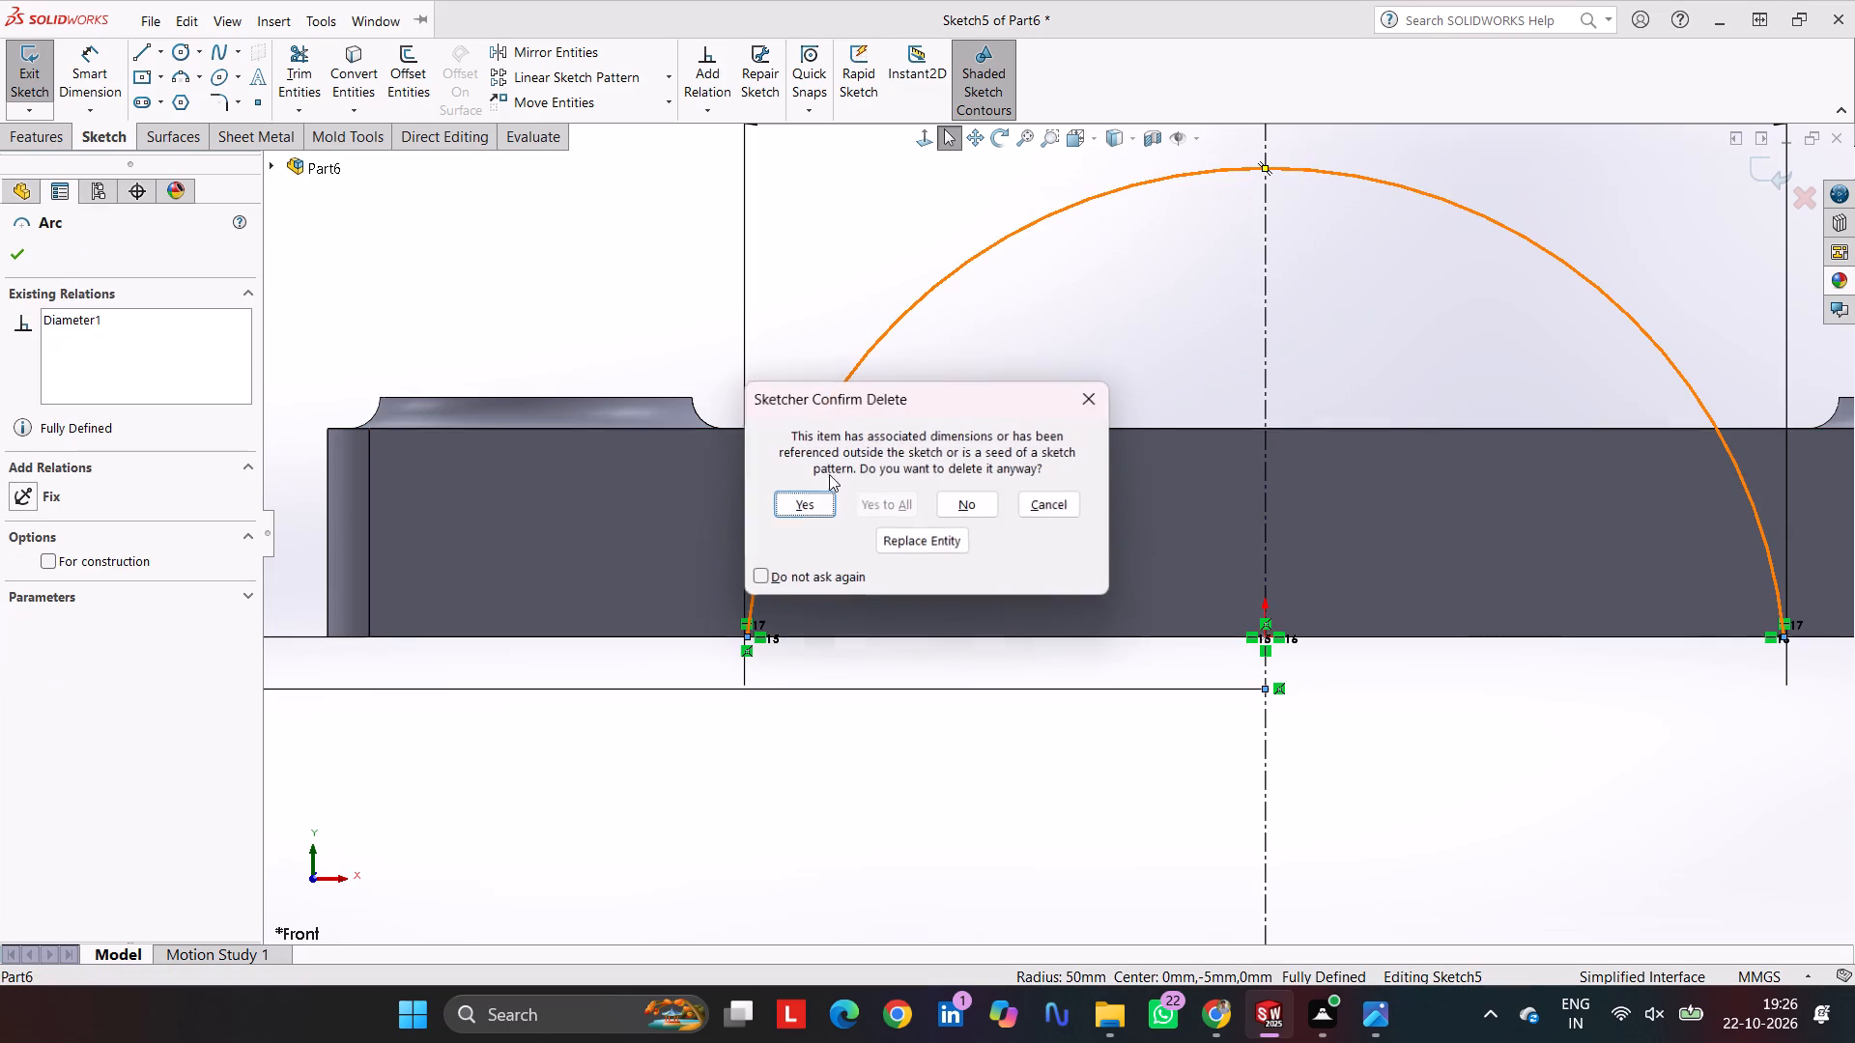
left_click(788, 503)
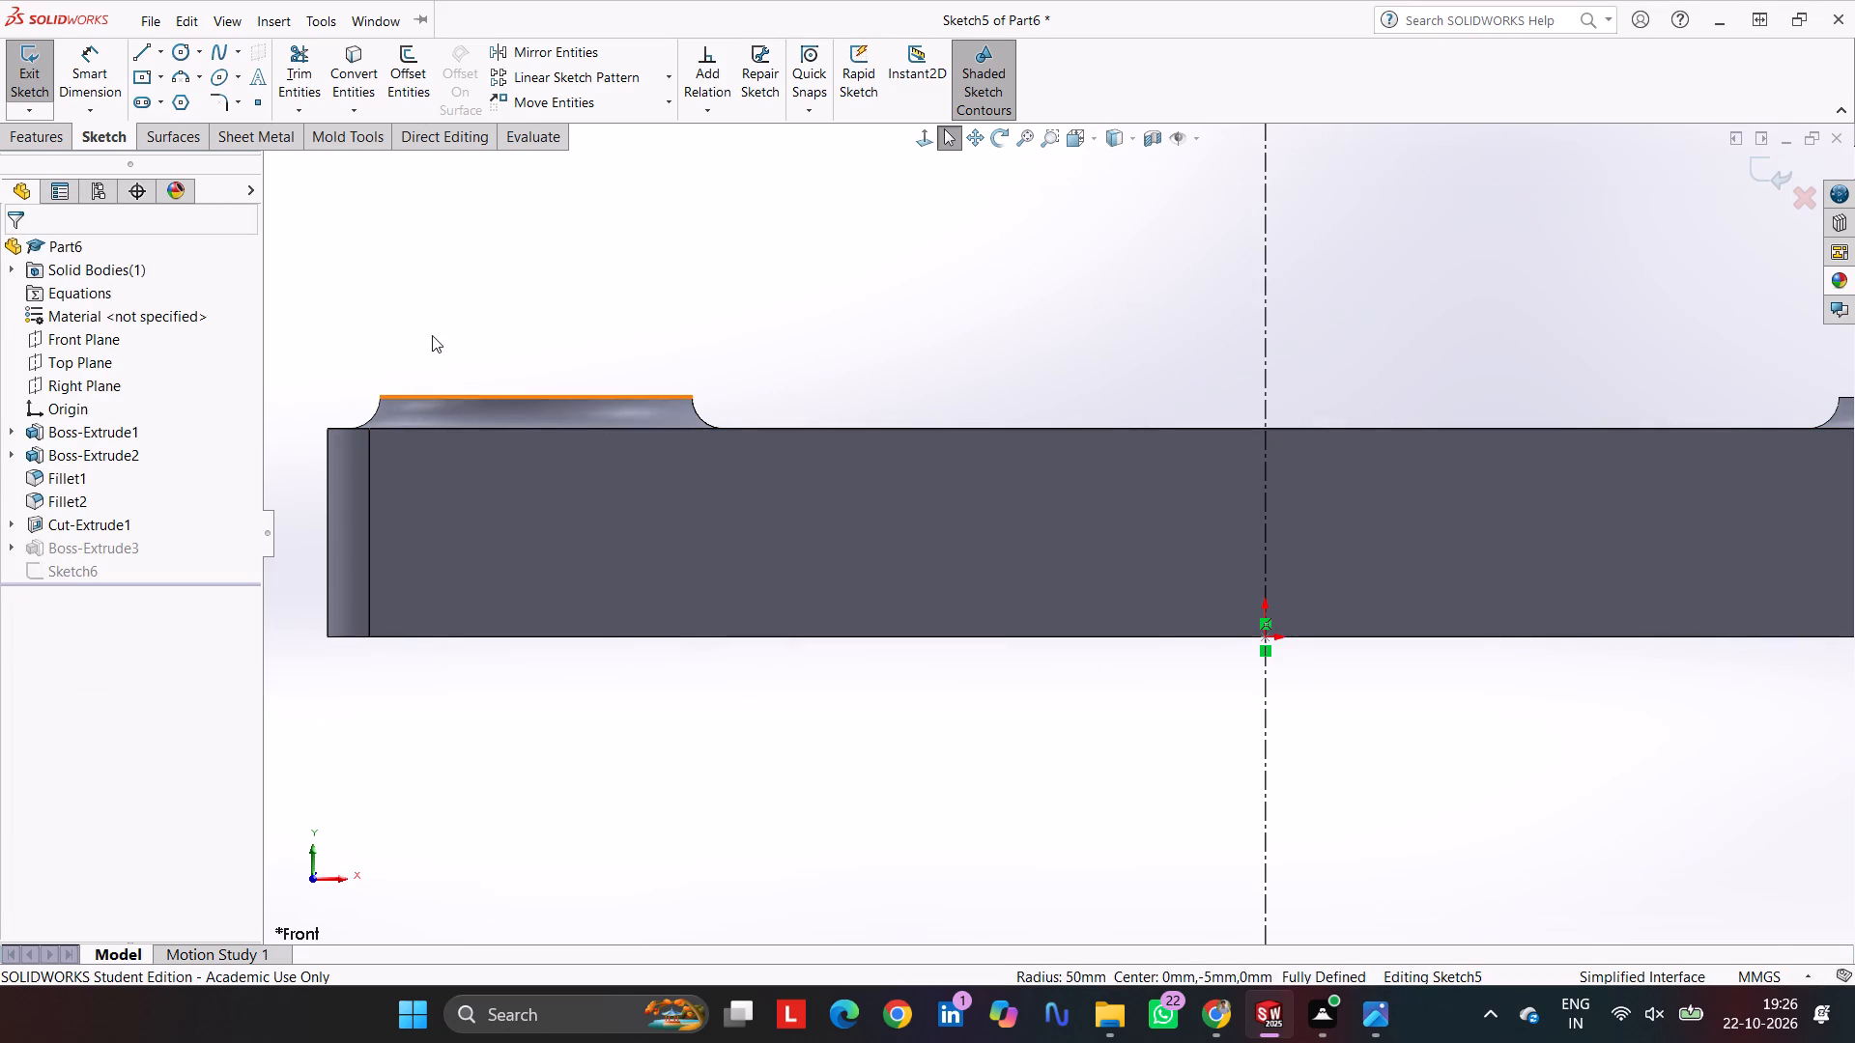
Sketch a circle centred on the vertical centreline below the plate and dimension its diameter as 100 mm.
left_click(179, 53)
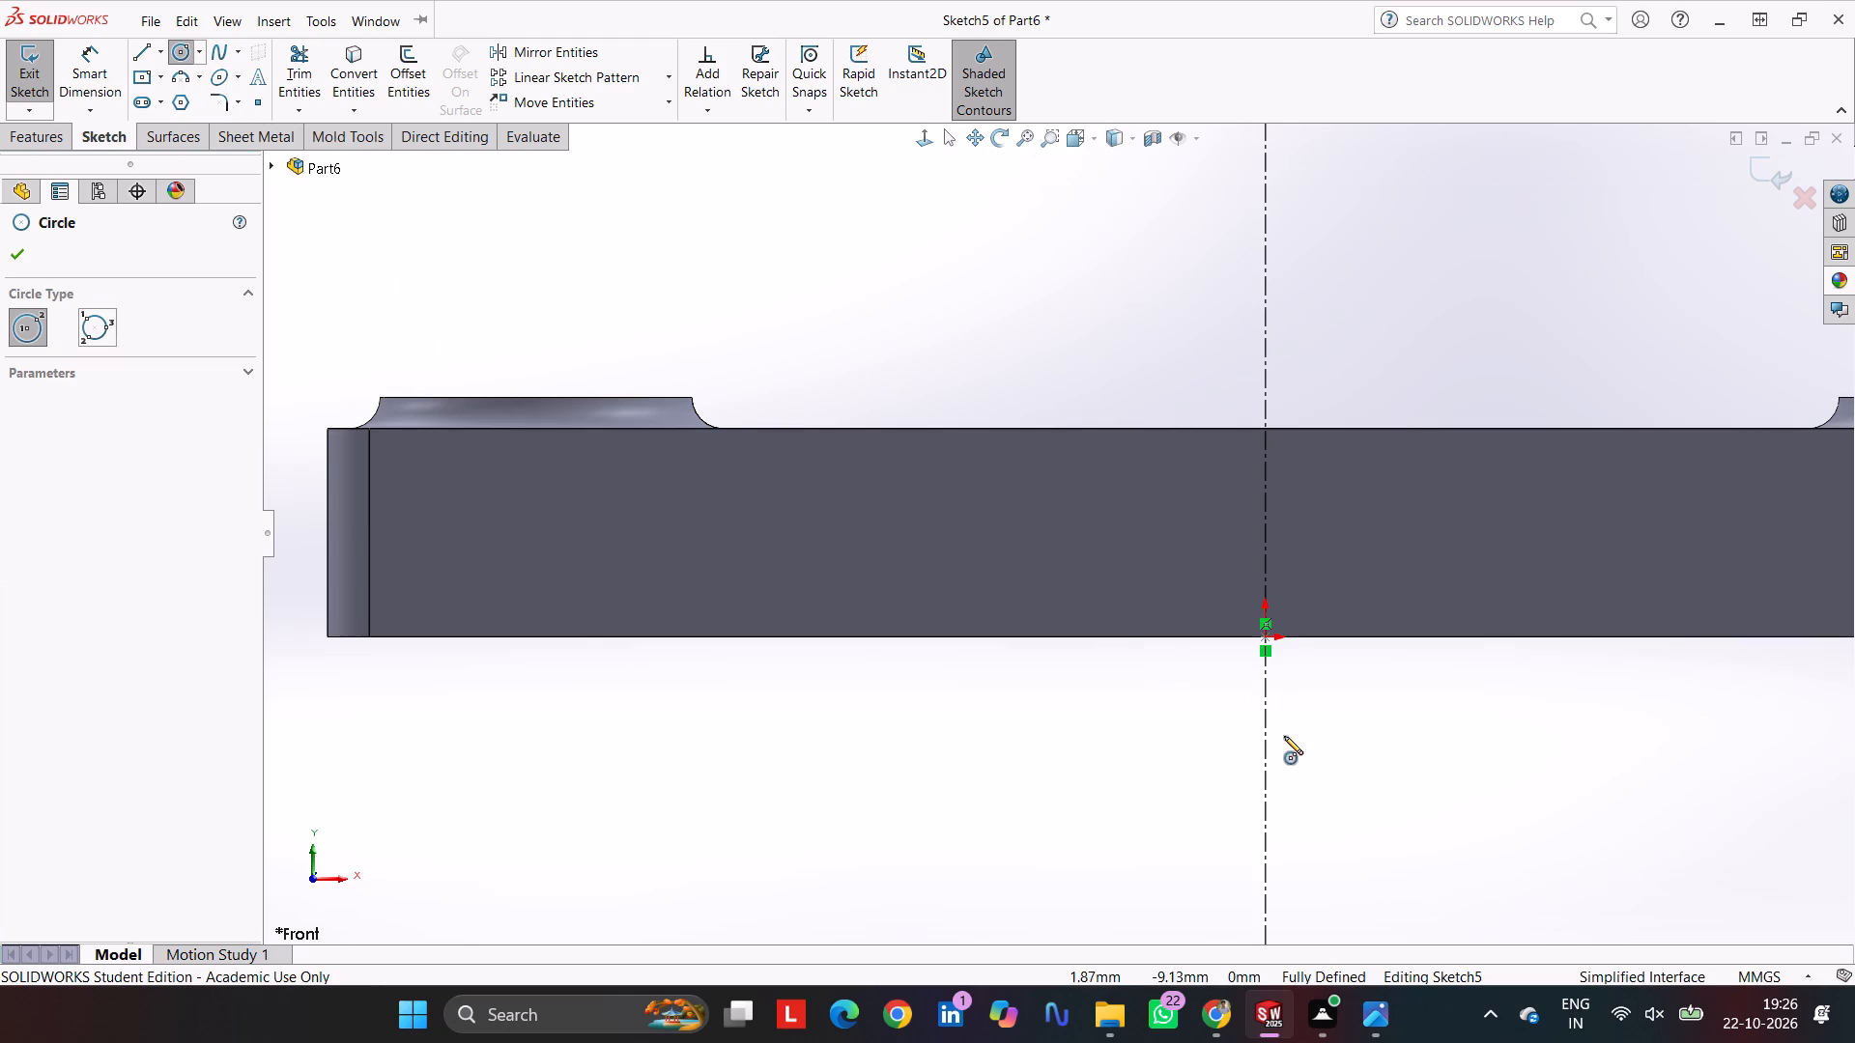
left_click_drag(1268, 736, 1258, 711)
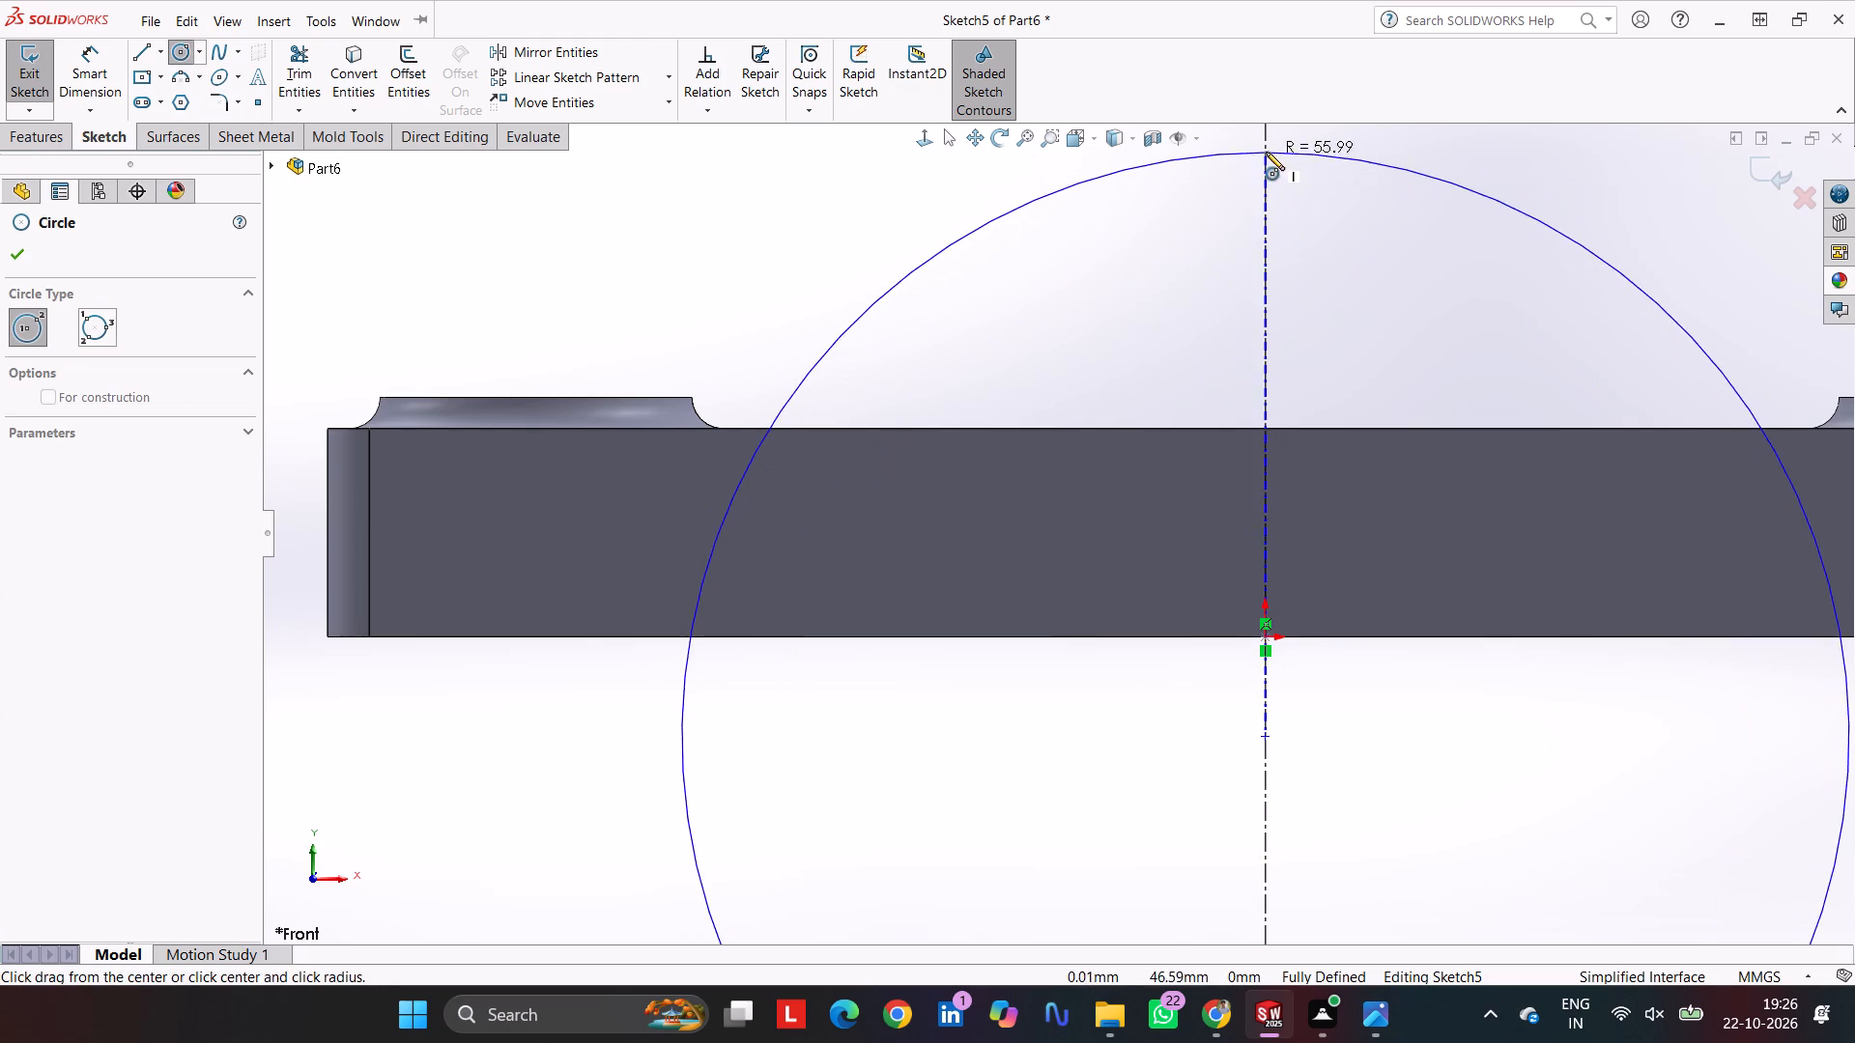
left_click(1266, 152)
left_click(78, 55)
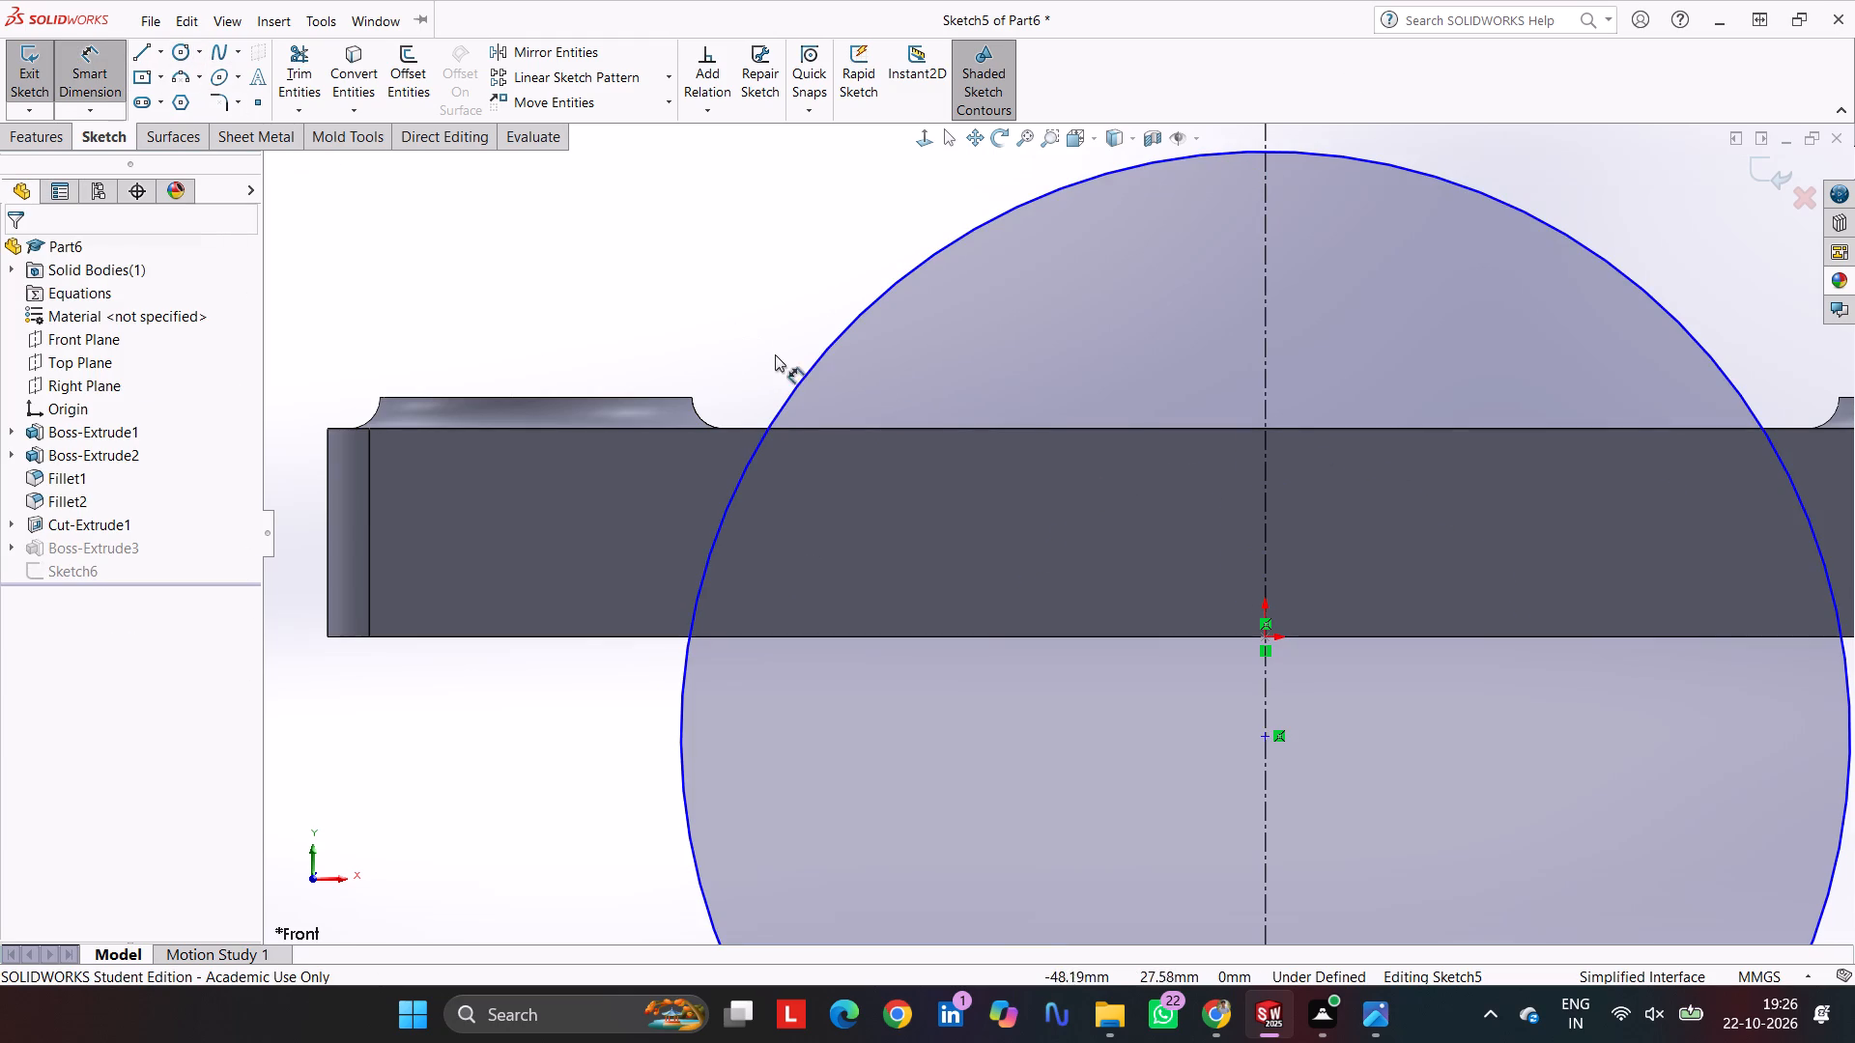
left_click(788, 378)
left_click(797, 391)
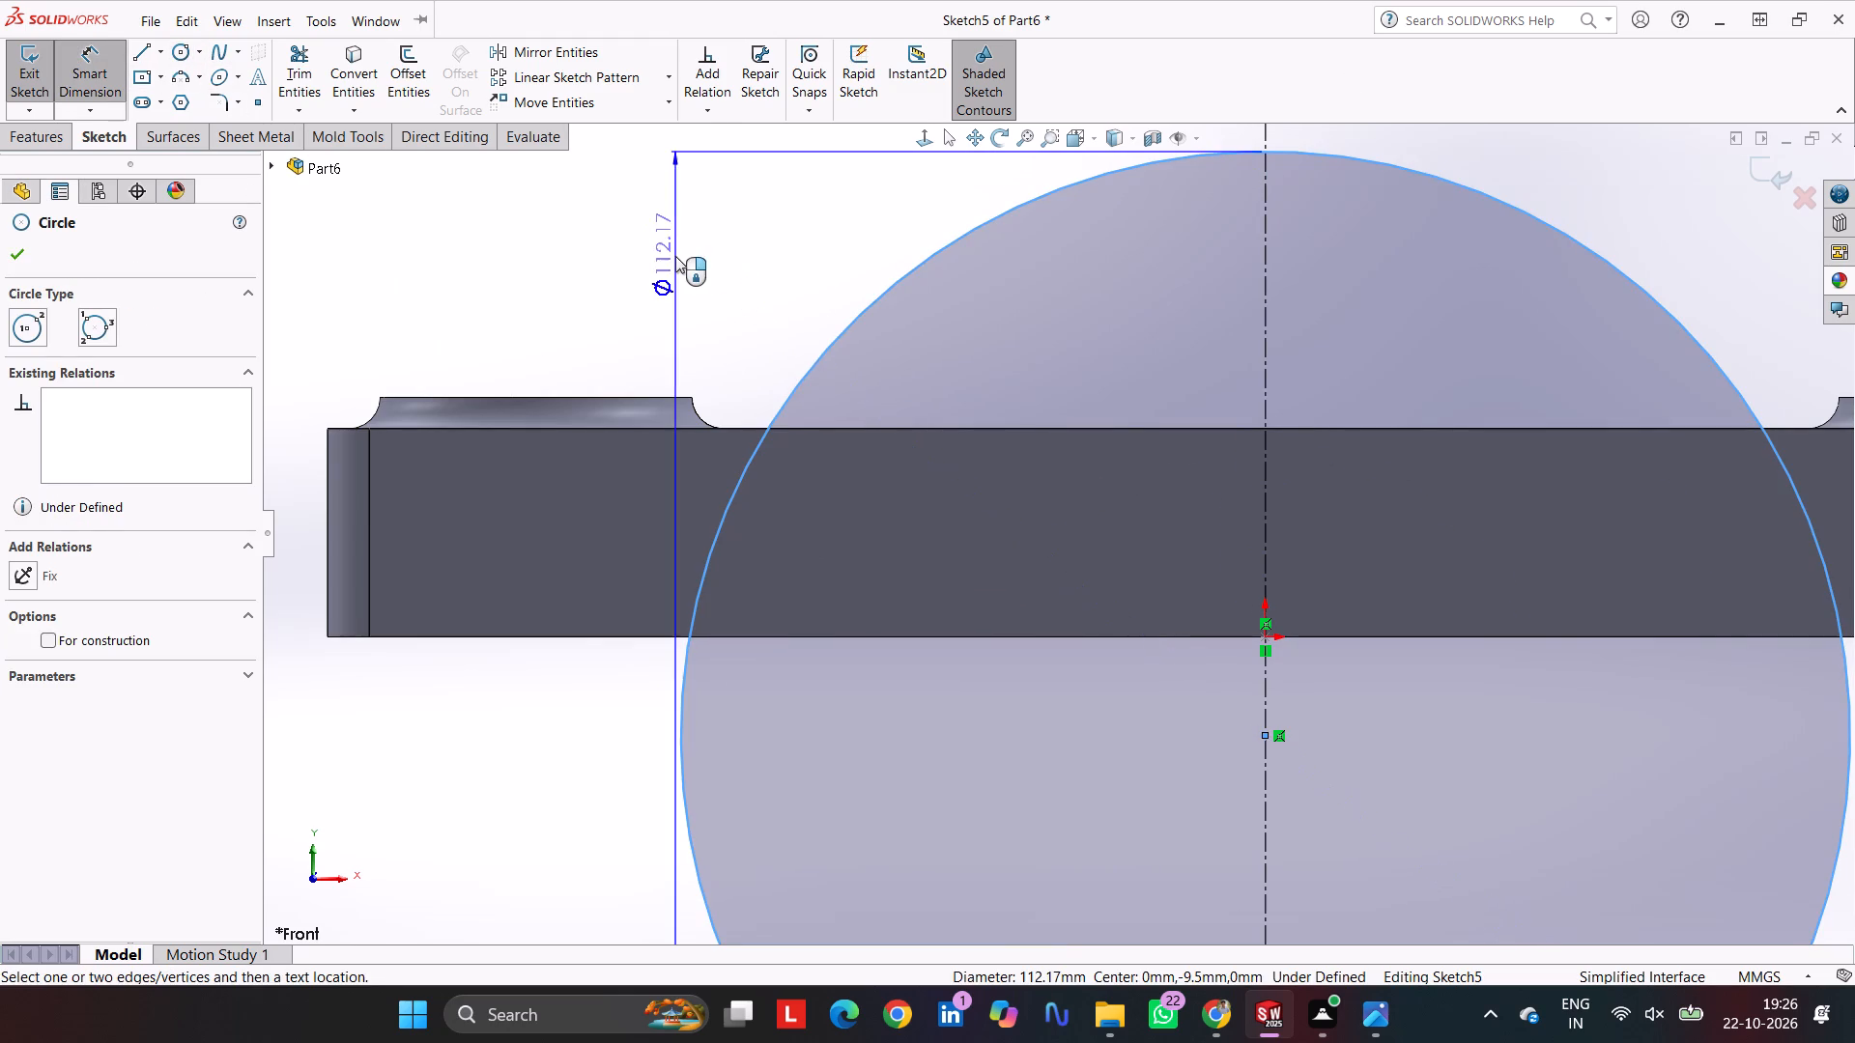
left_click(675, 256)
type("100")
key("Return")
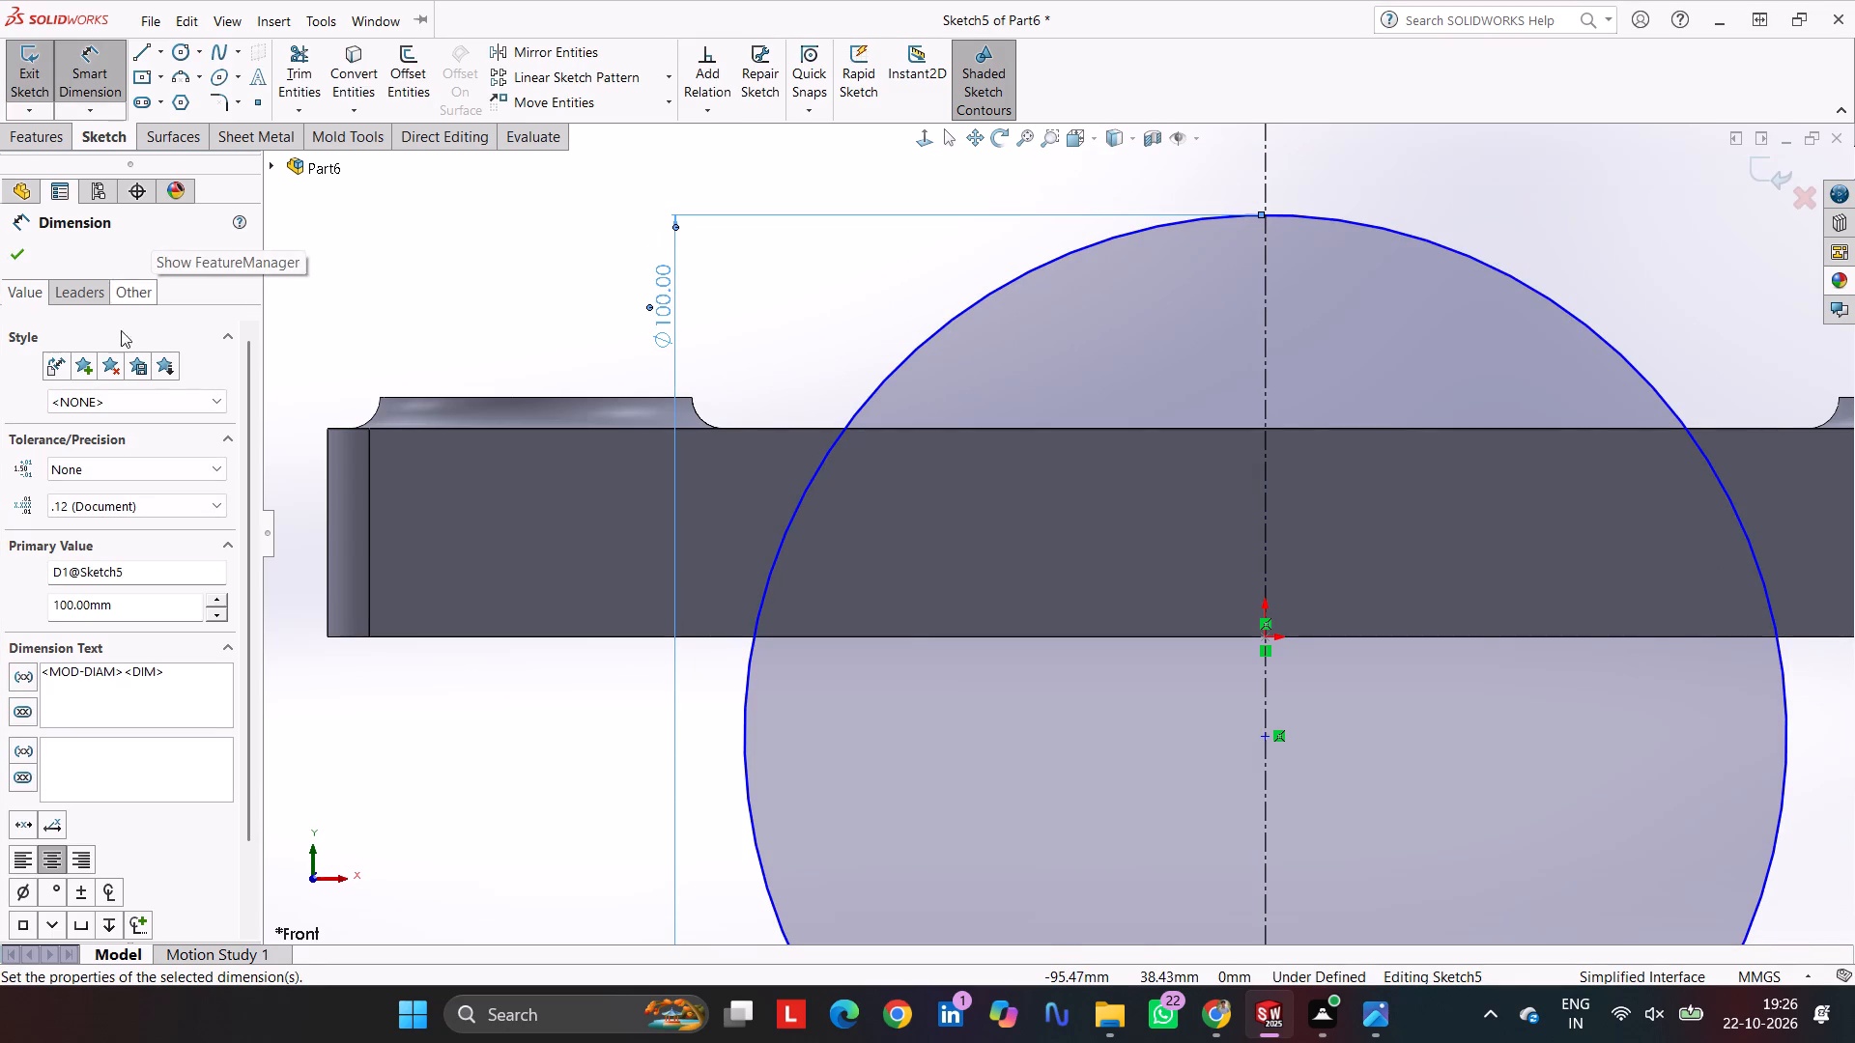
Dimension the circle's centre 5 mm below the plate's bottom edge.
left_click(1264, 736)
left_click(1226, 637)
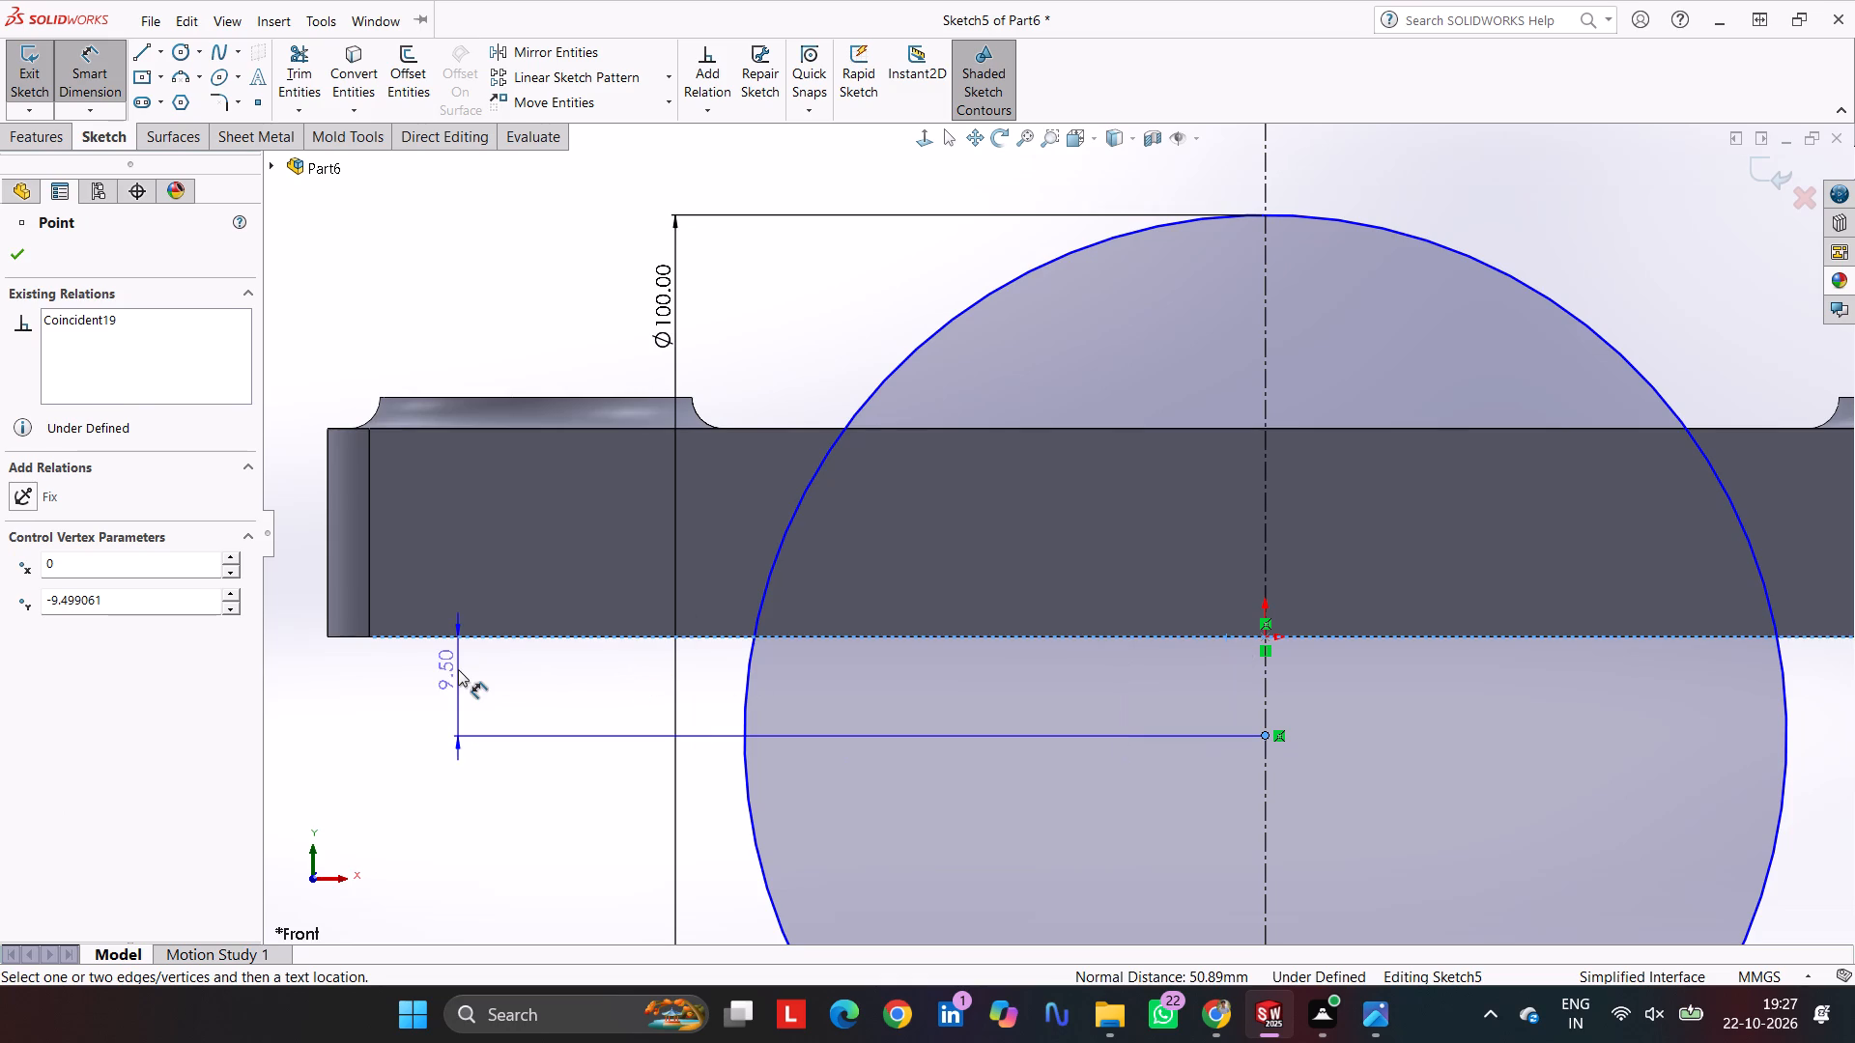
left_click(465, 668)
key("5")
key("Return")
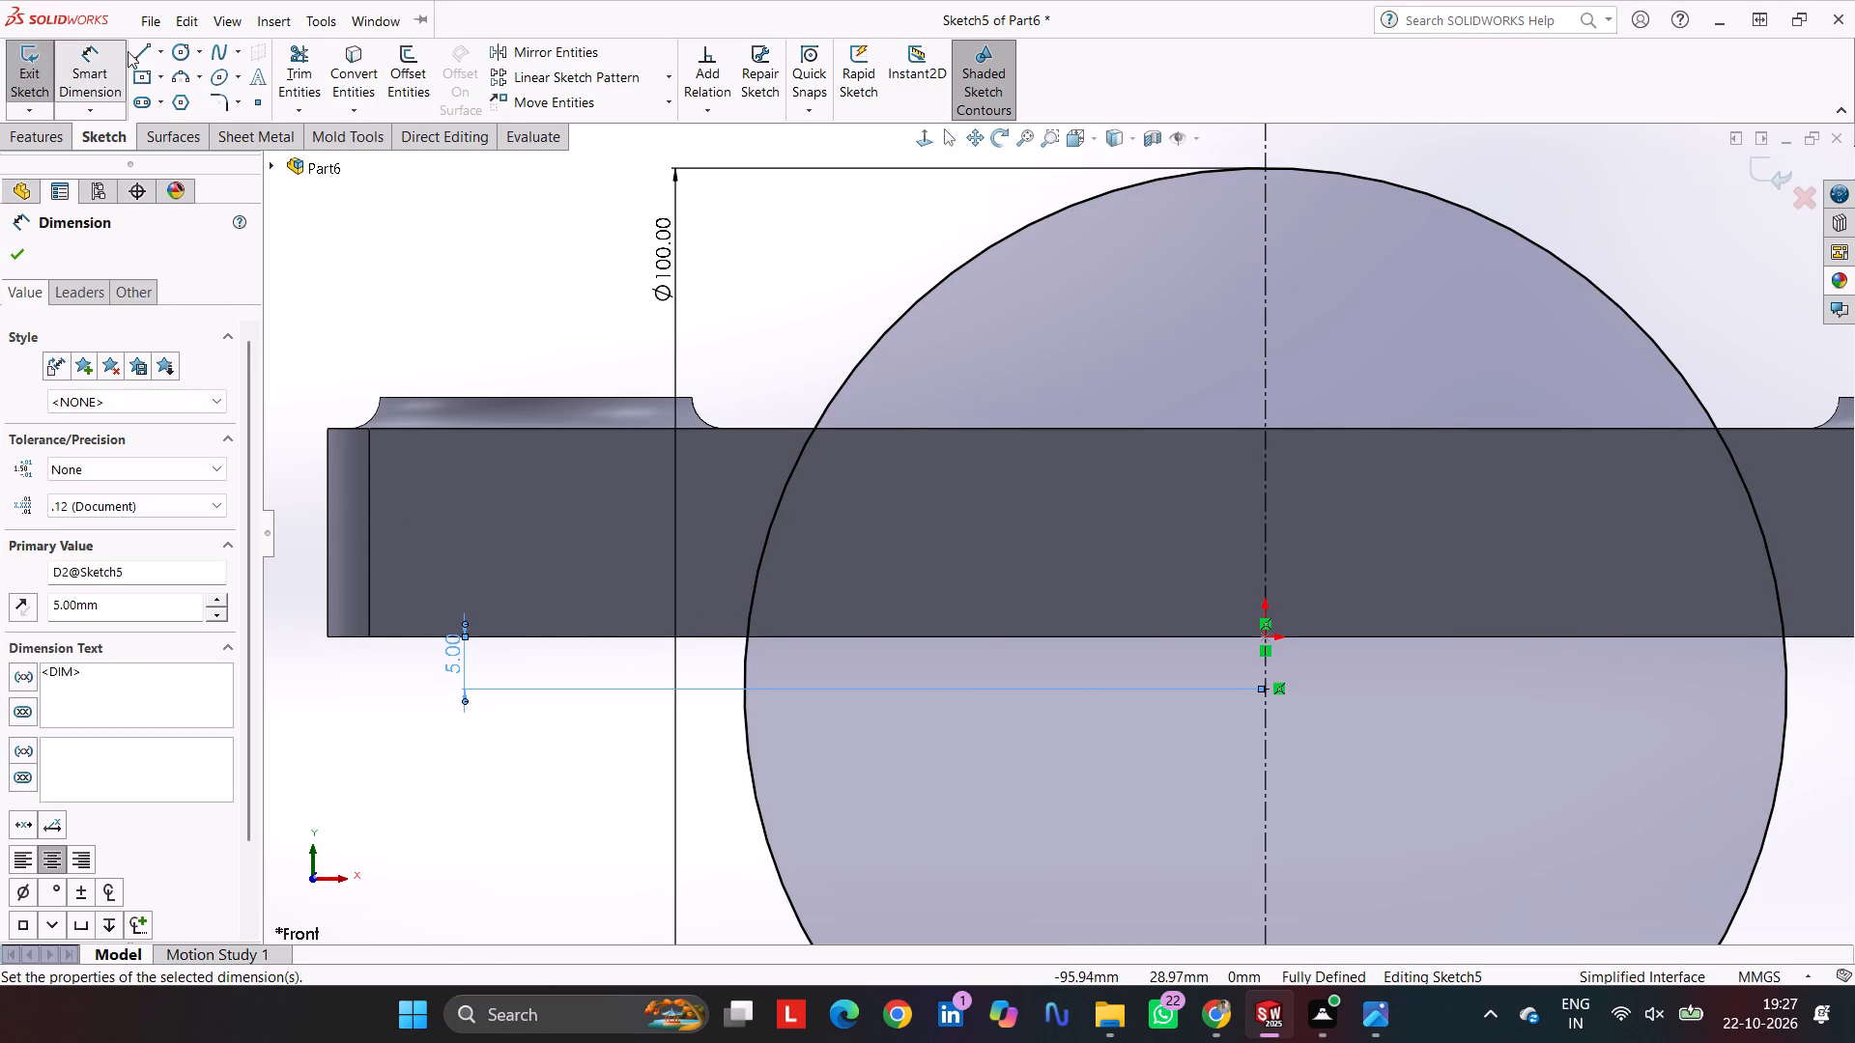
Sketch a 100 mm horizontal line across the circle, passing through its centre.
left_click(153, 49)
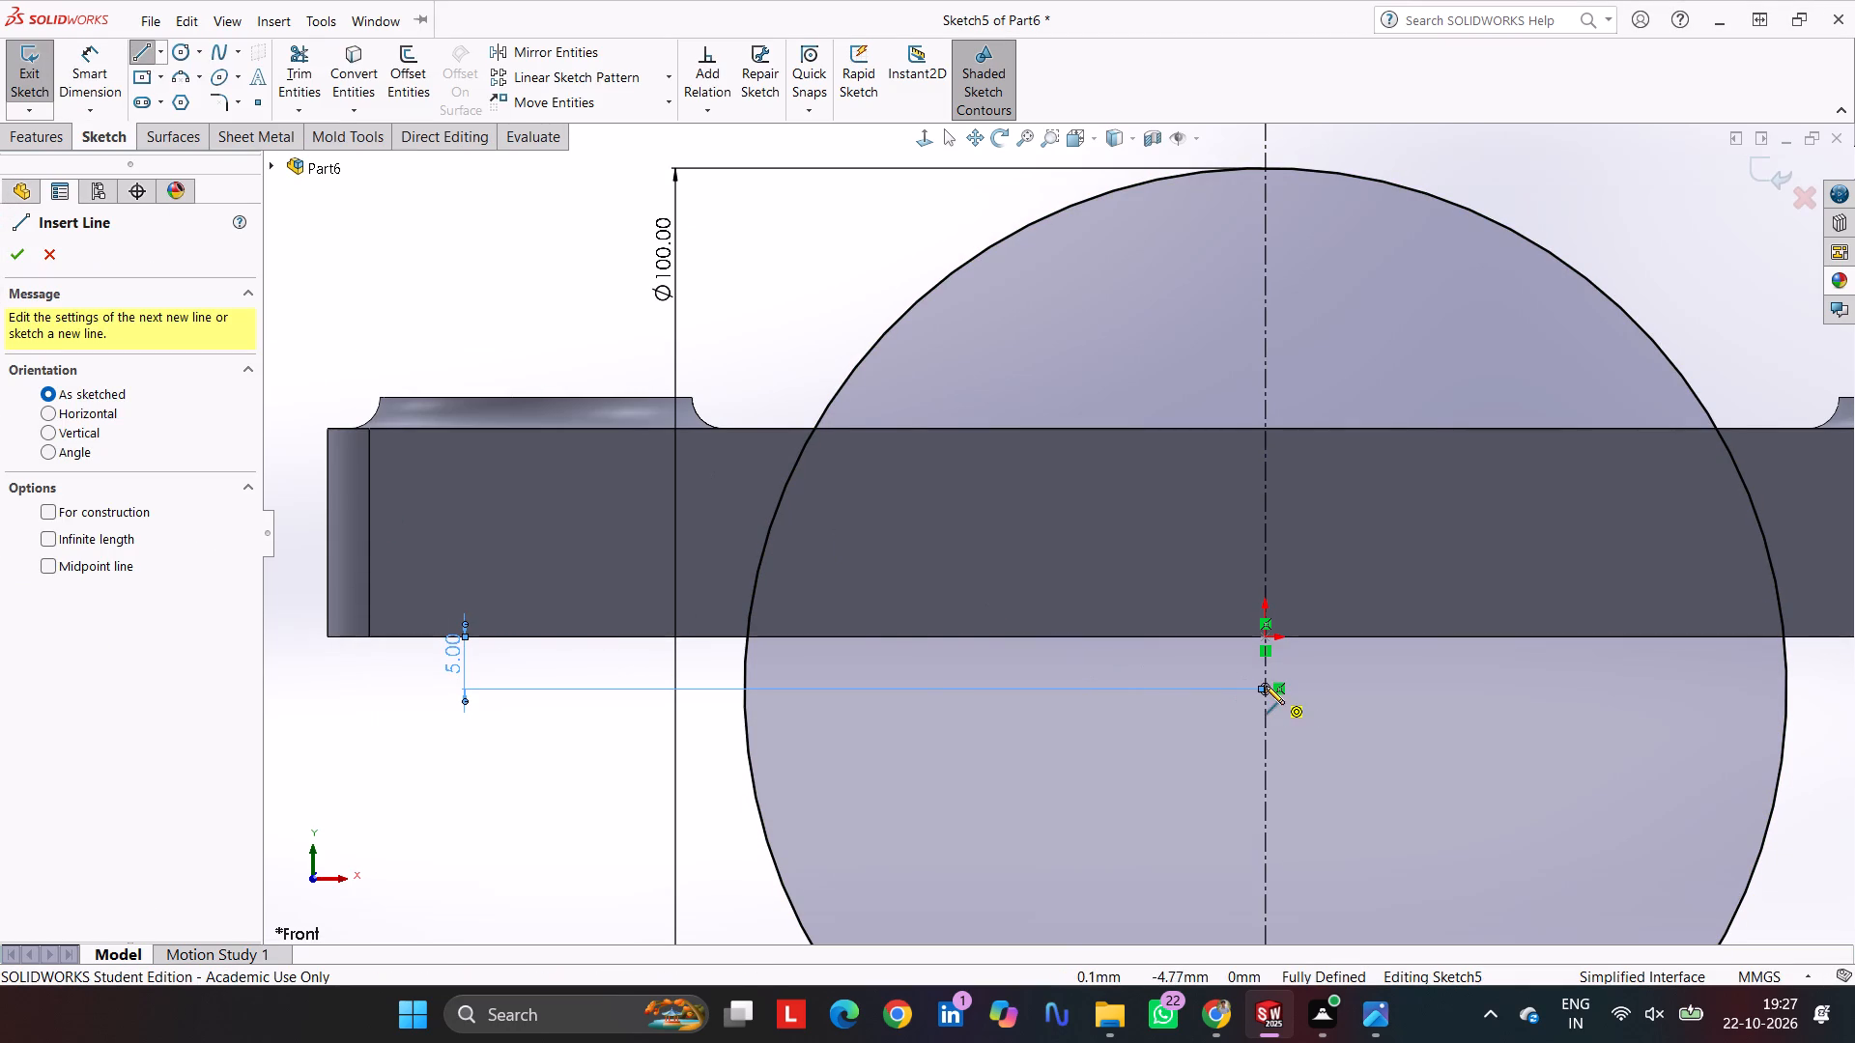
left_click(744, 688)
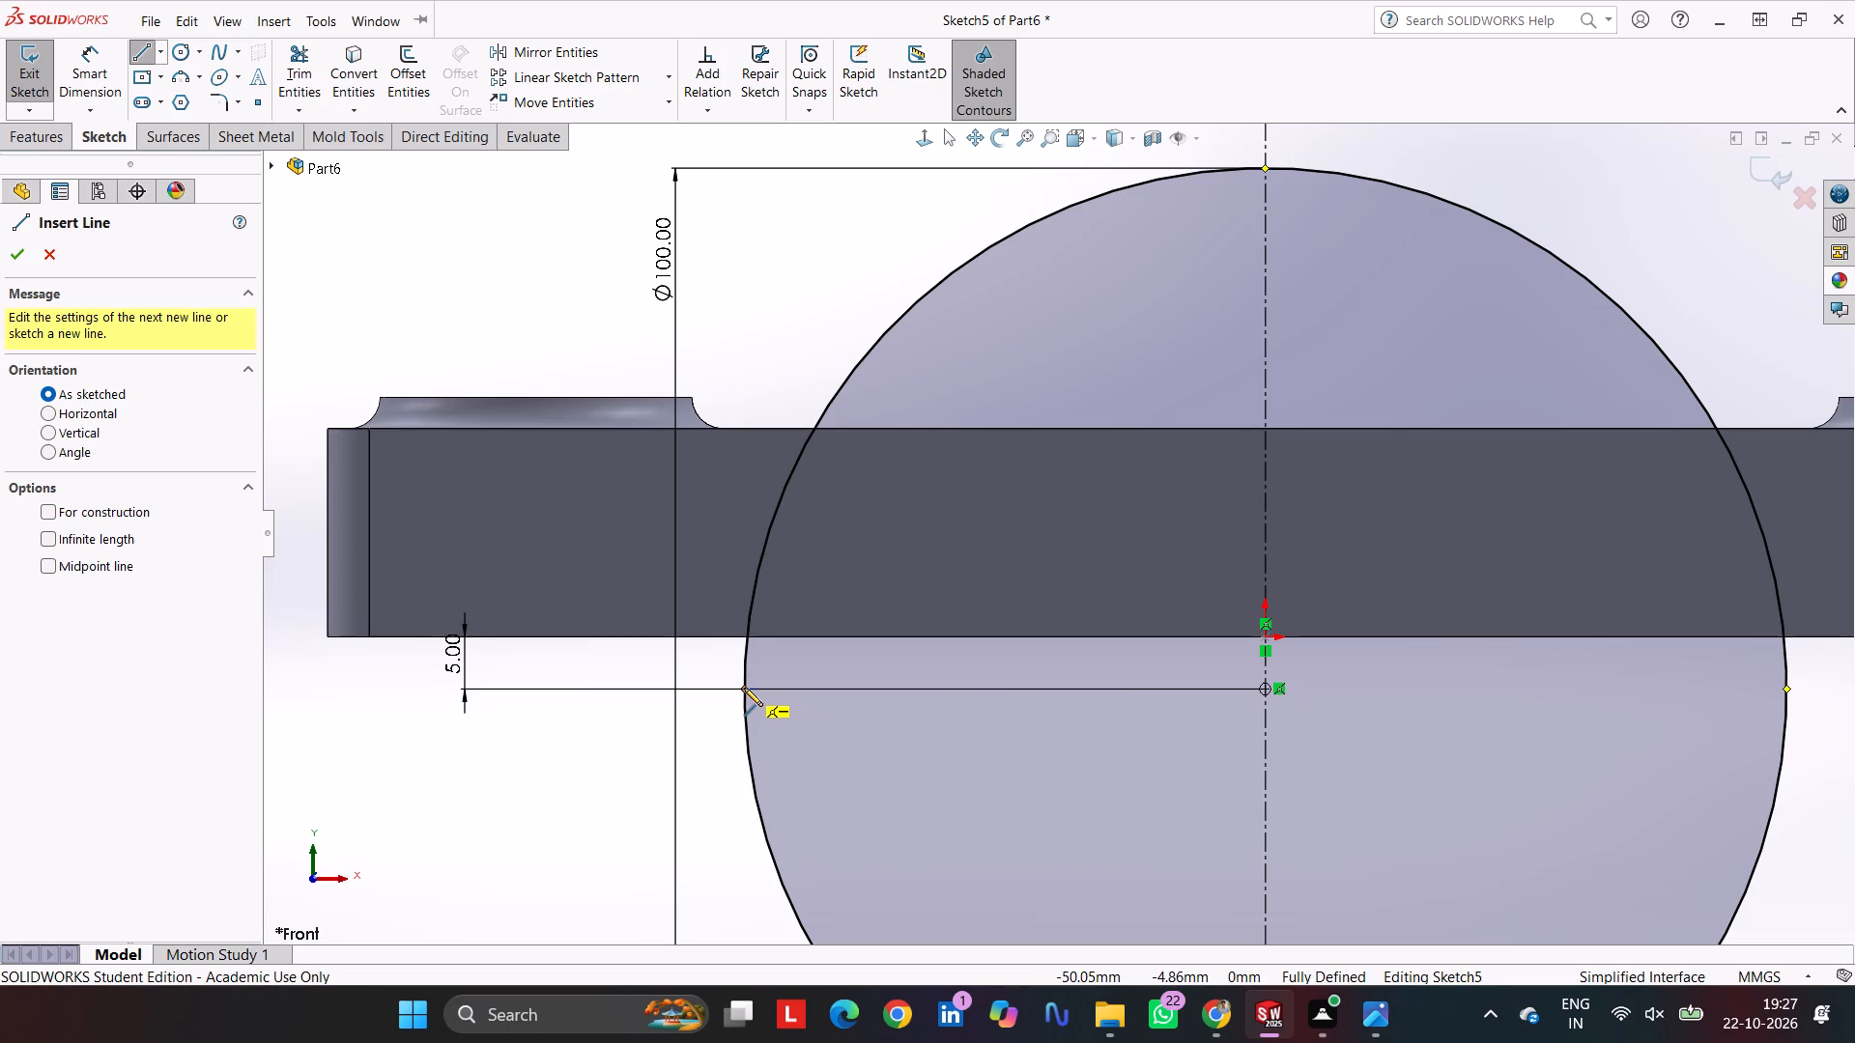
left_click(1785, 691)
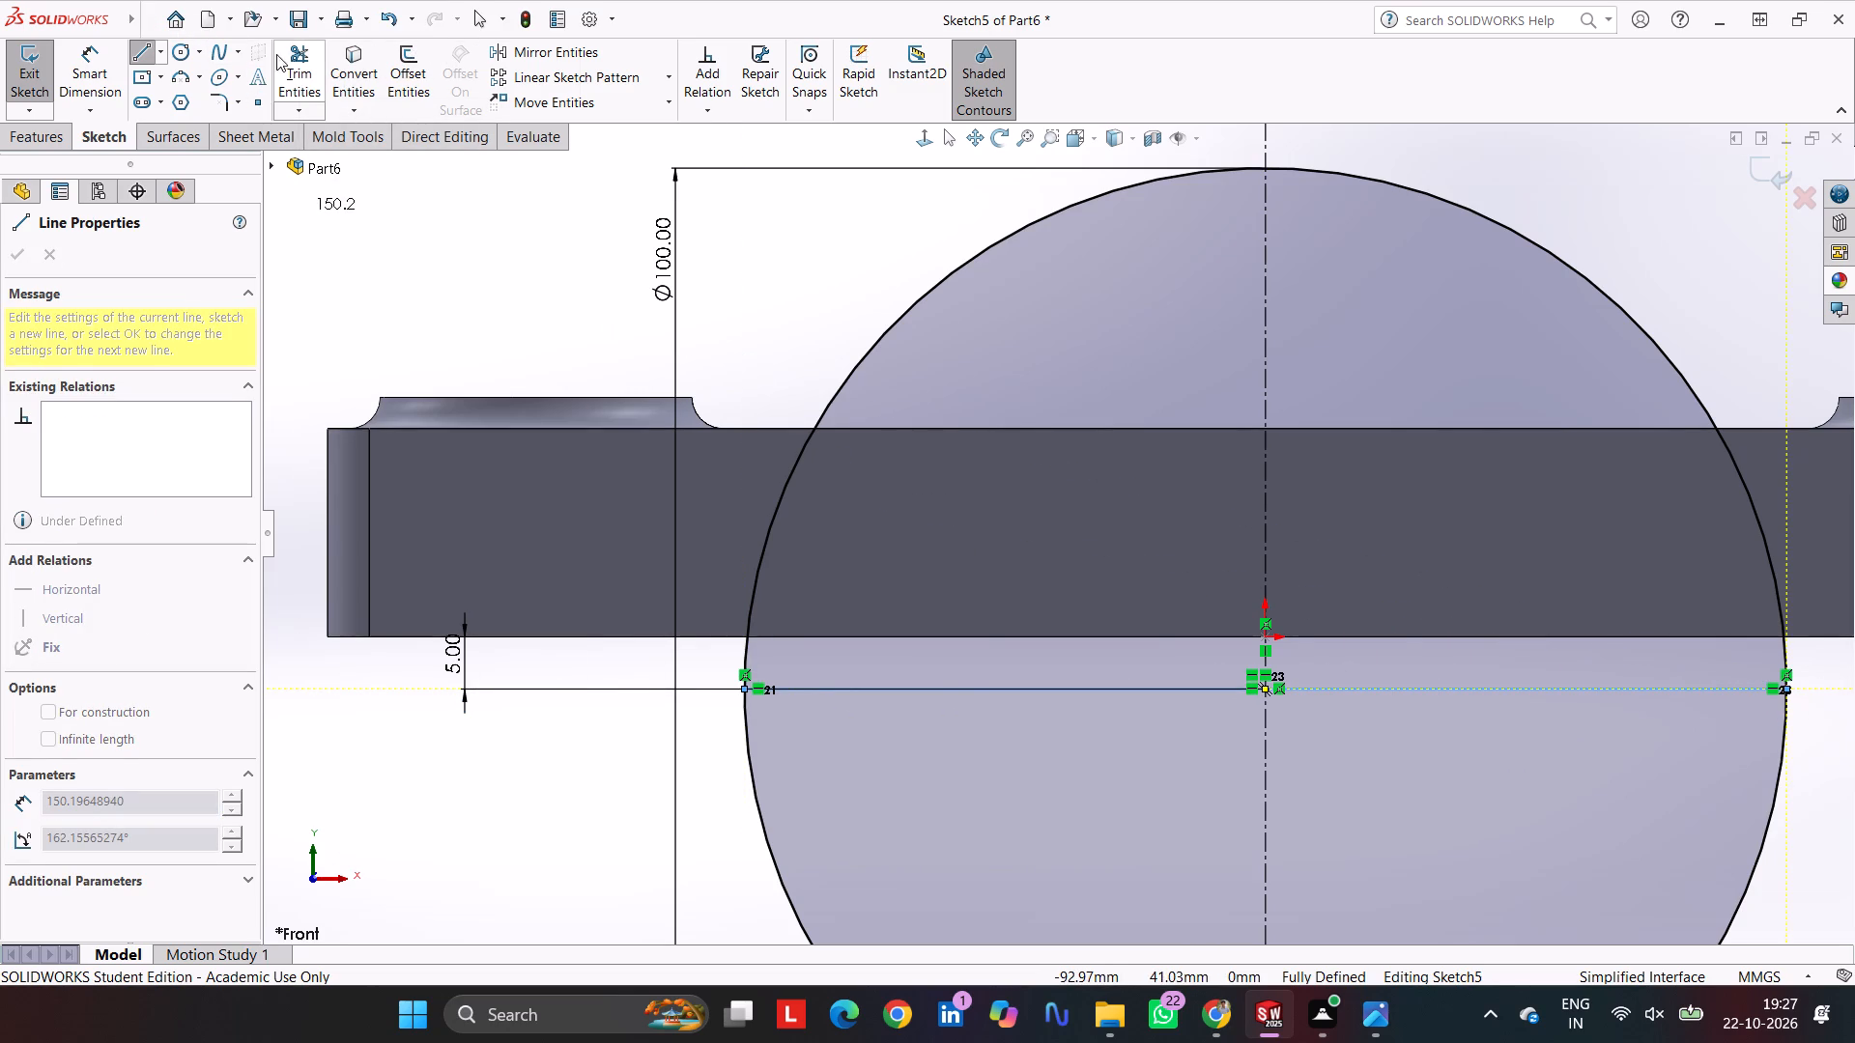
Trim away the half of the circle below the horizontal line and exit the sketch to rebuild the arch boss.
left_click(283, 53)
left_click_drag(837, 775, 756, 855)
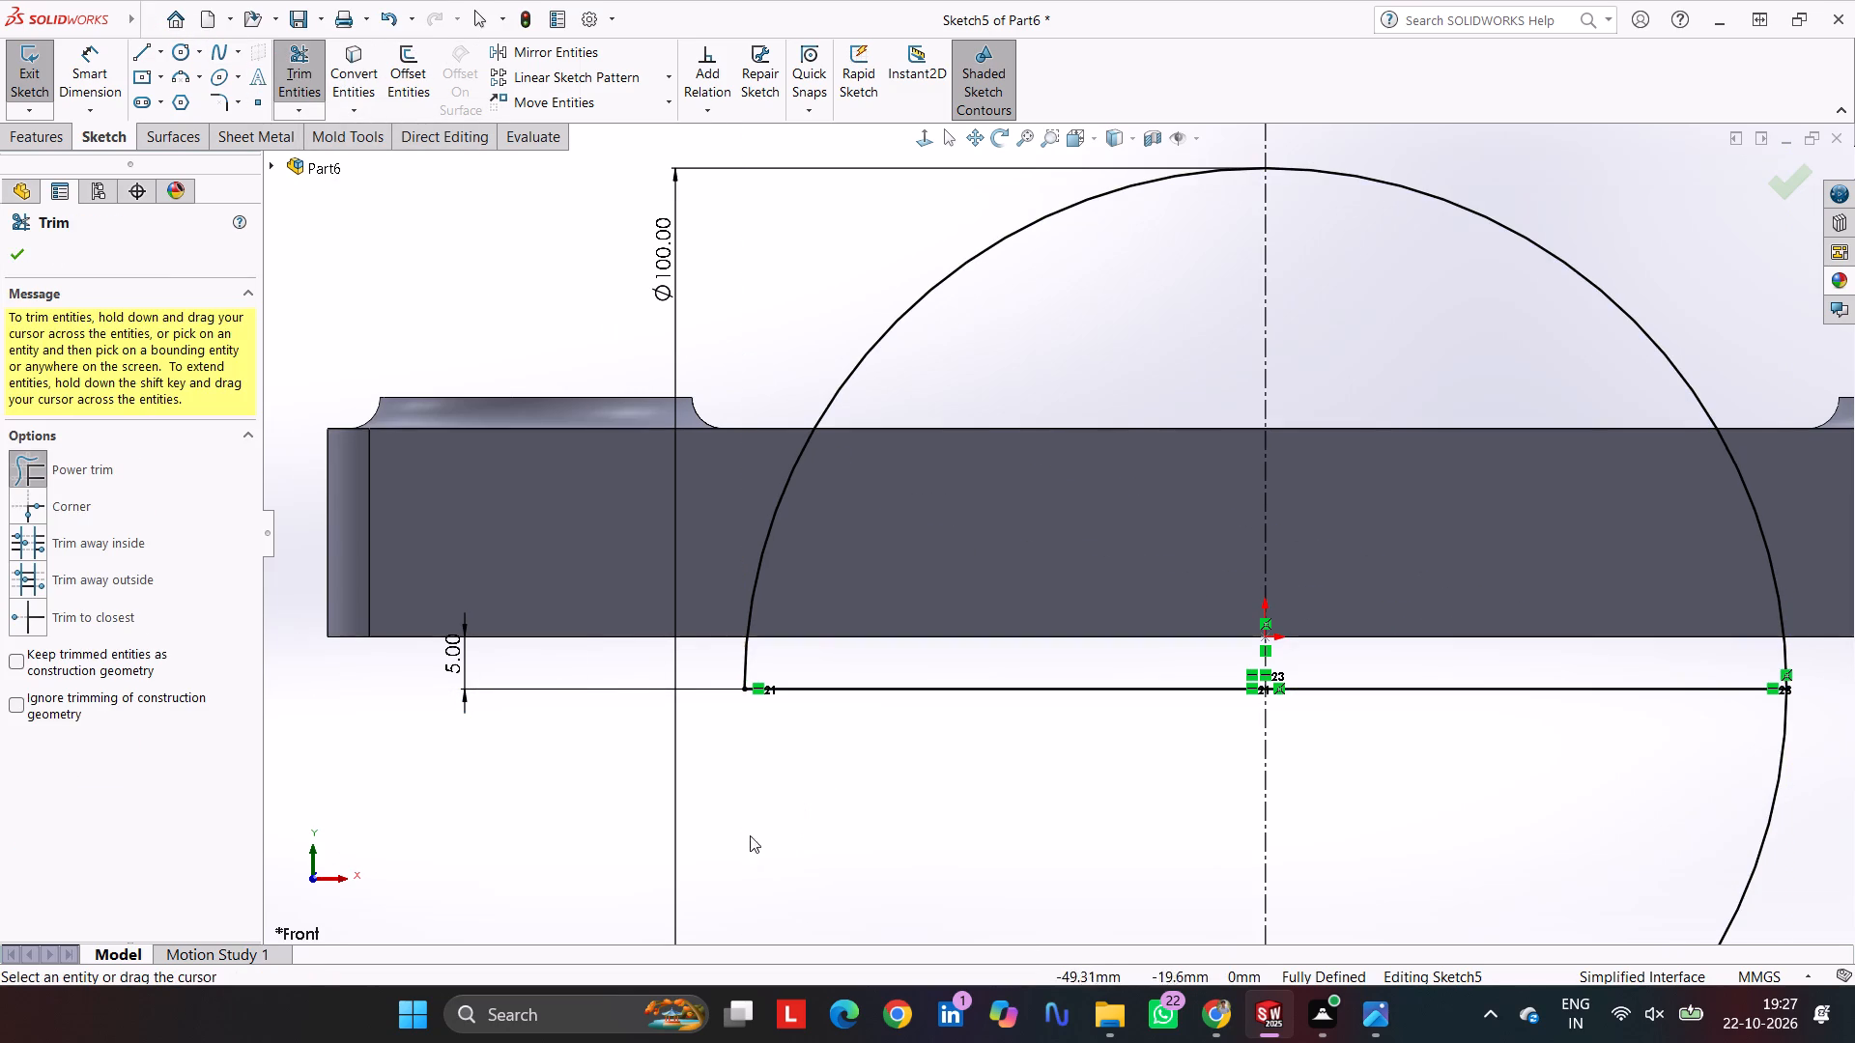
left_click_drag(1519, 820, 1809, 839)
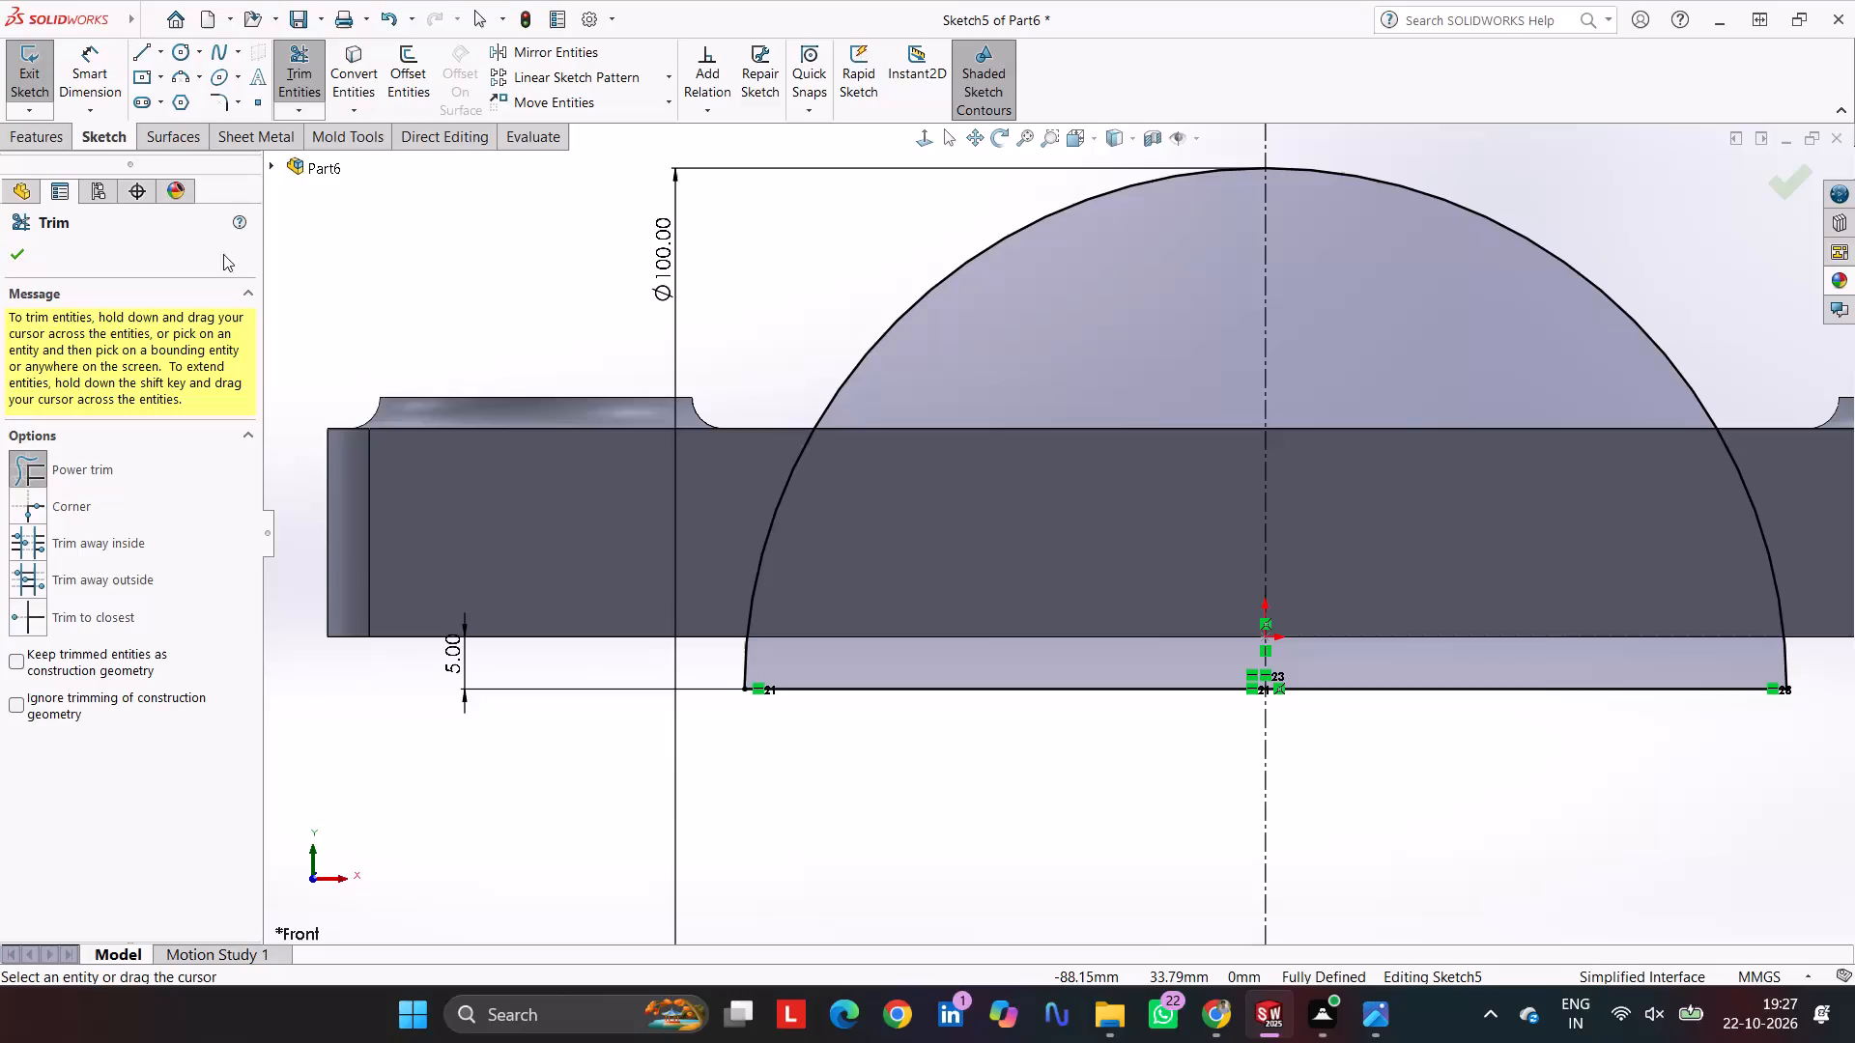
left_click(21, 257)
left_click(20, 146)
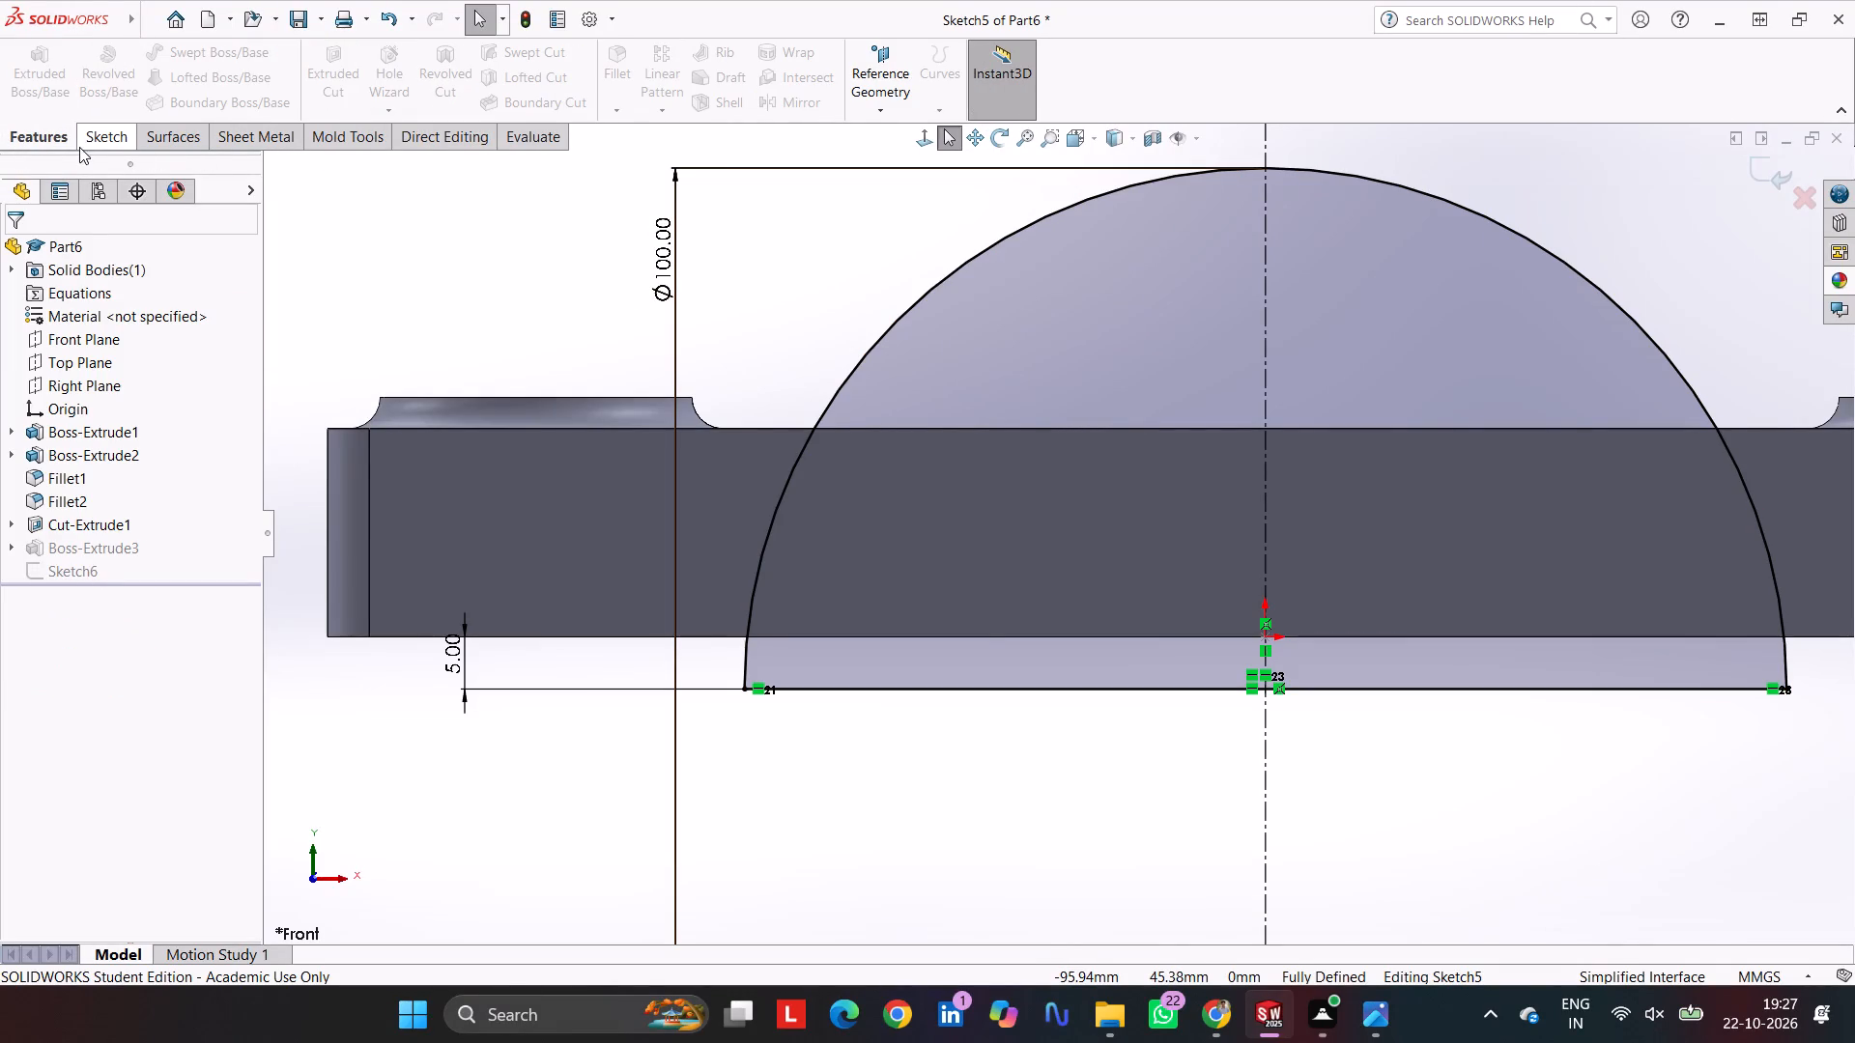
left_click(432, 310)
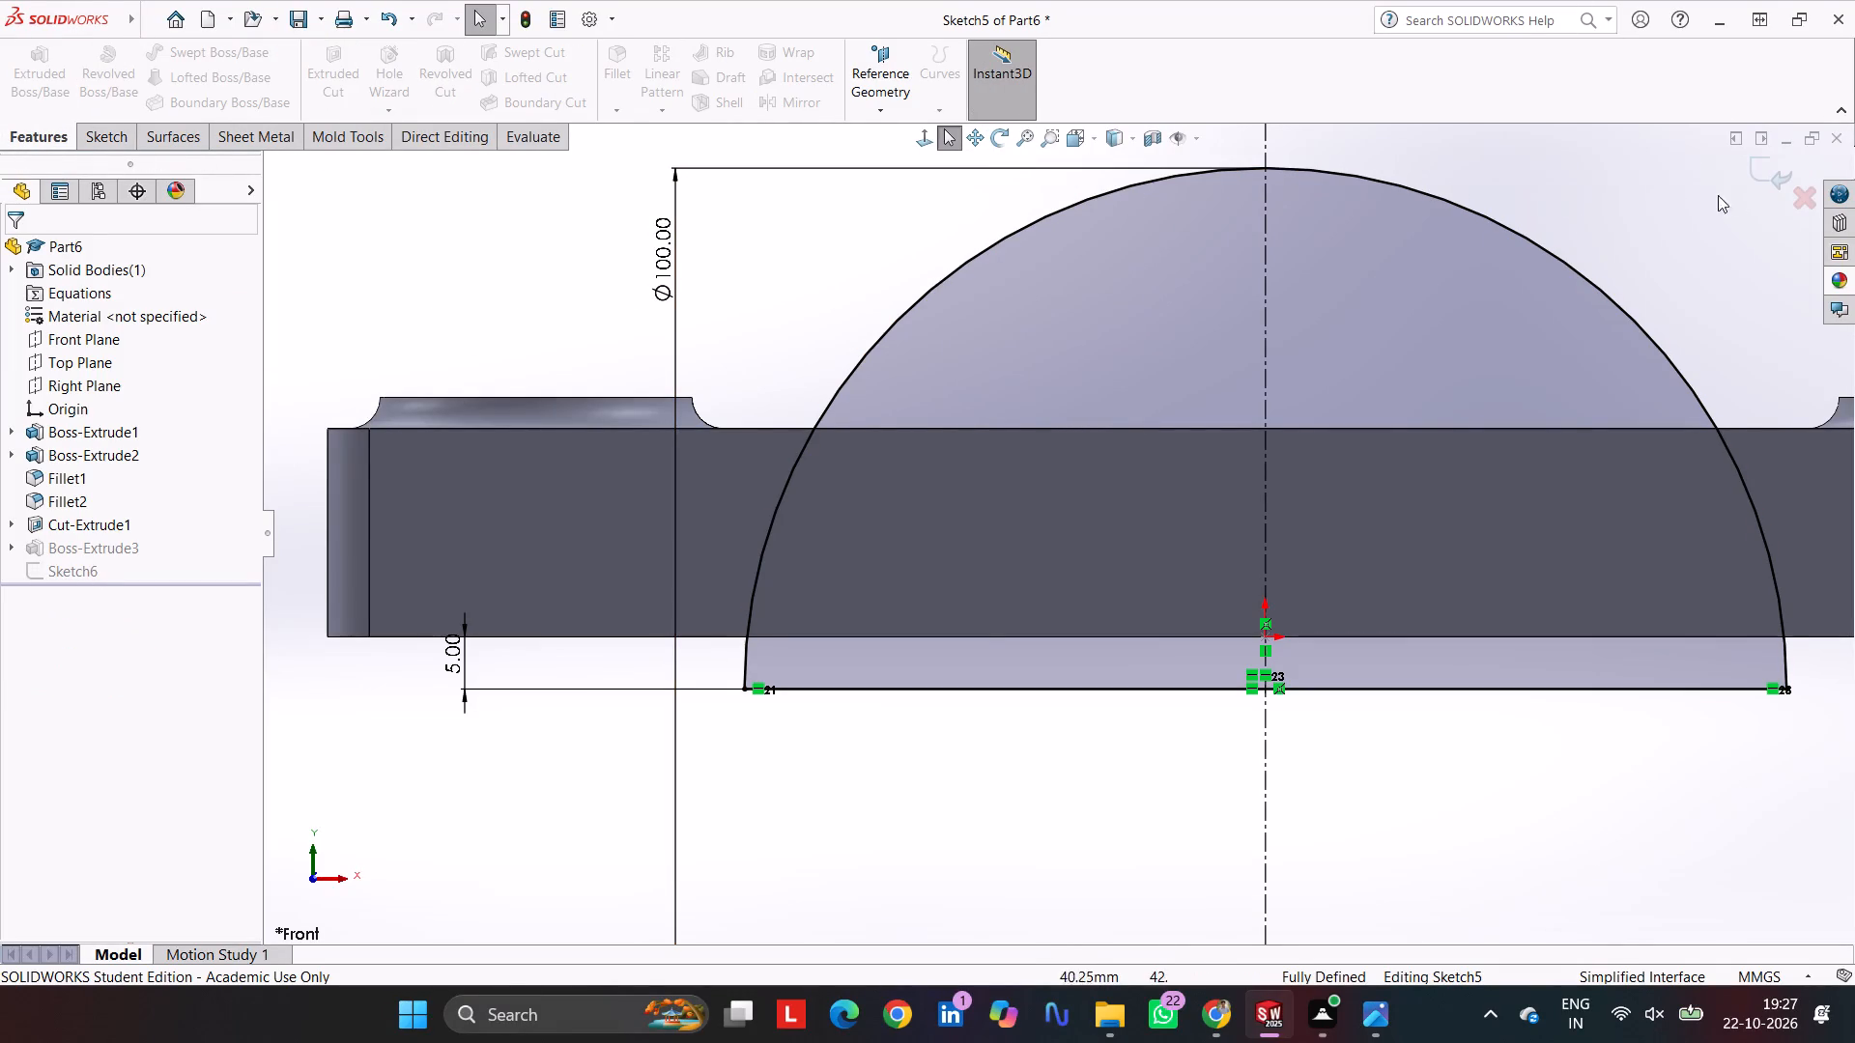
left_click(1768, 173)
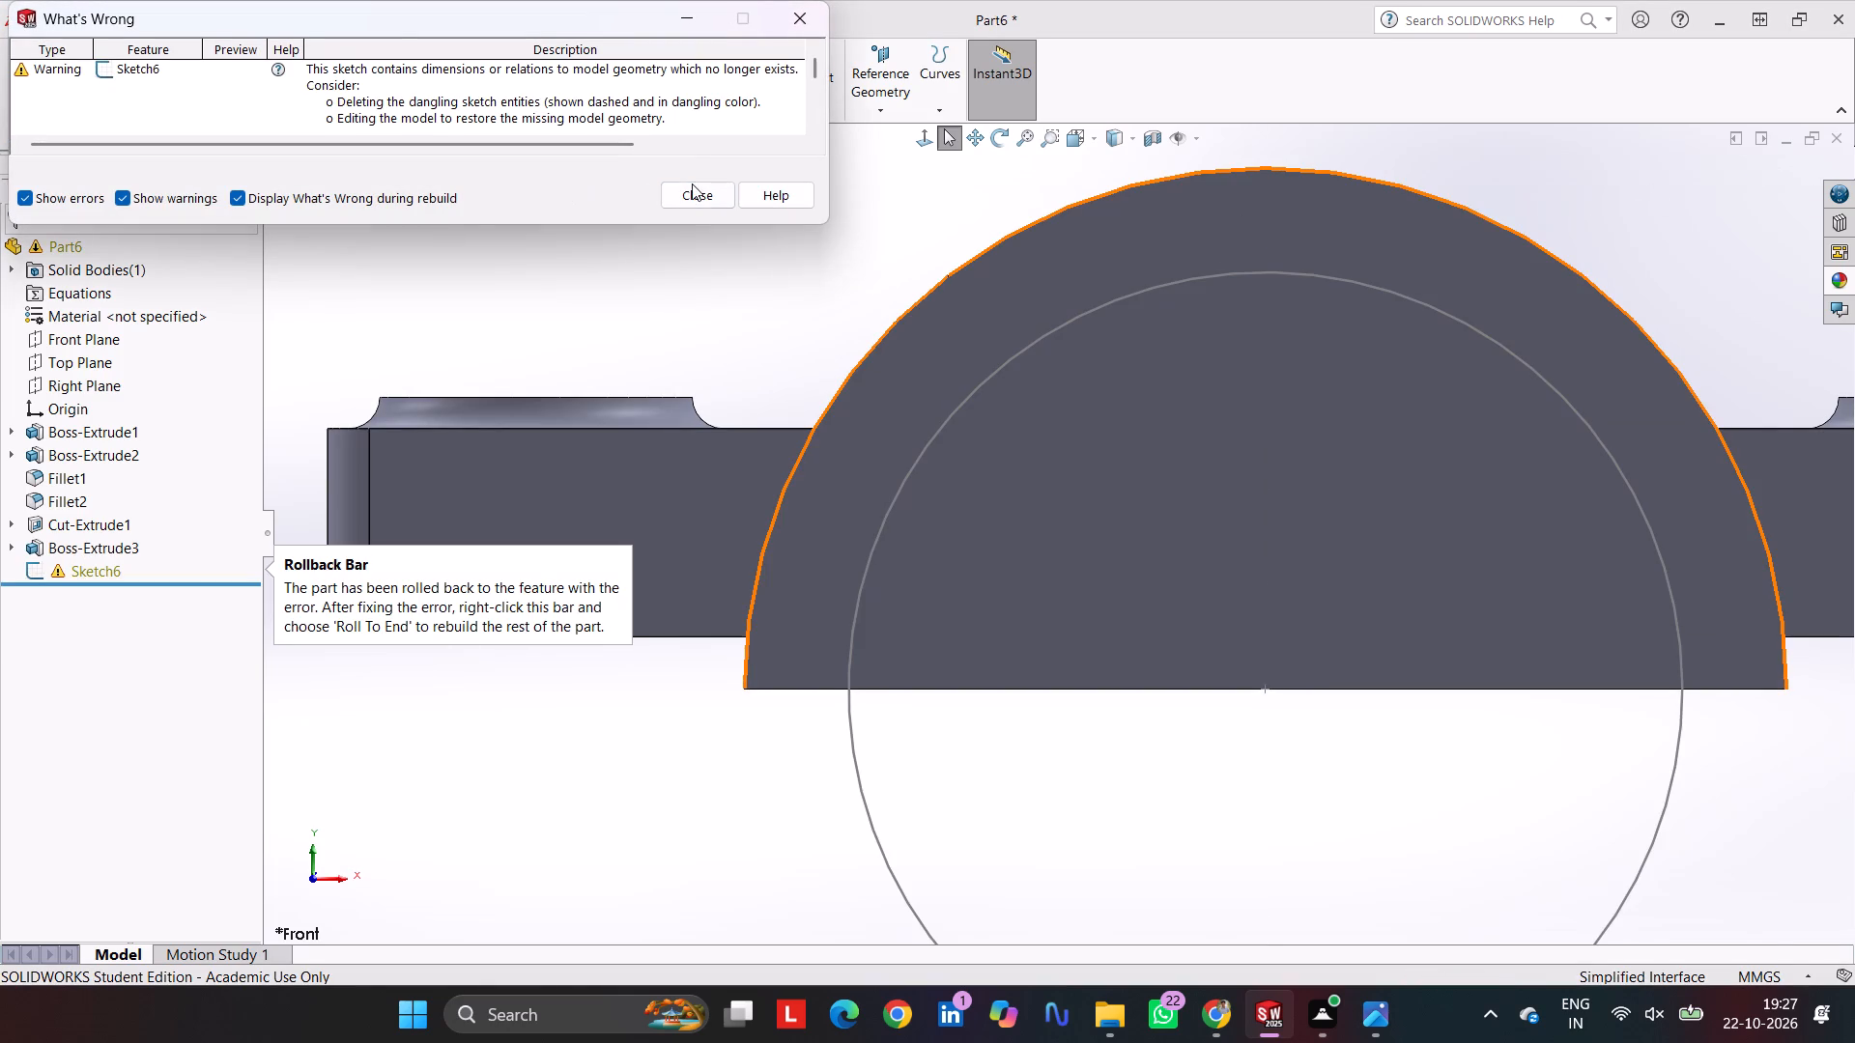
left_click(693, 190)
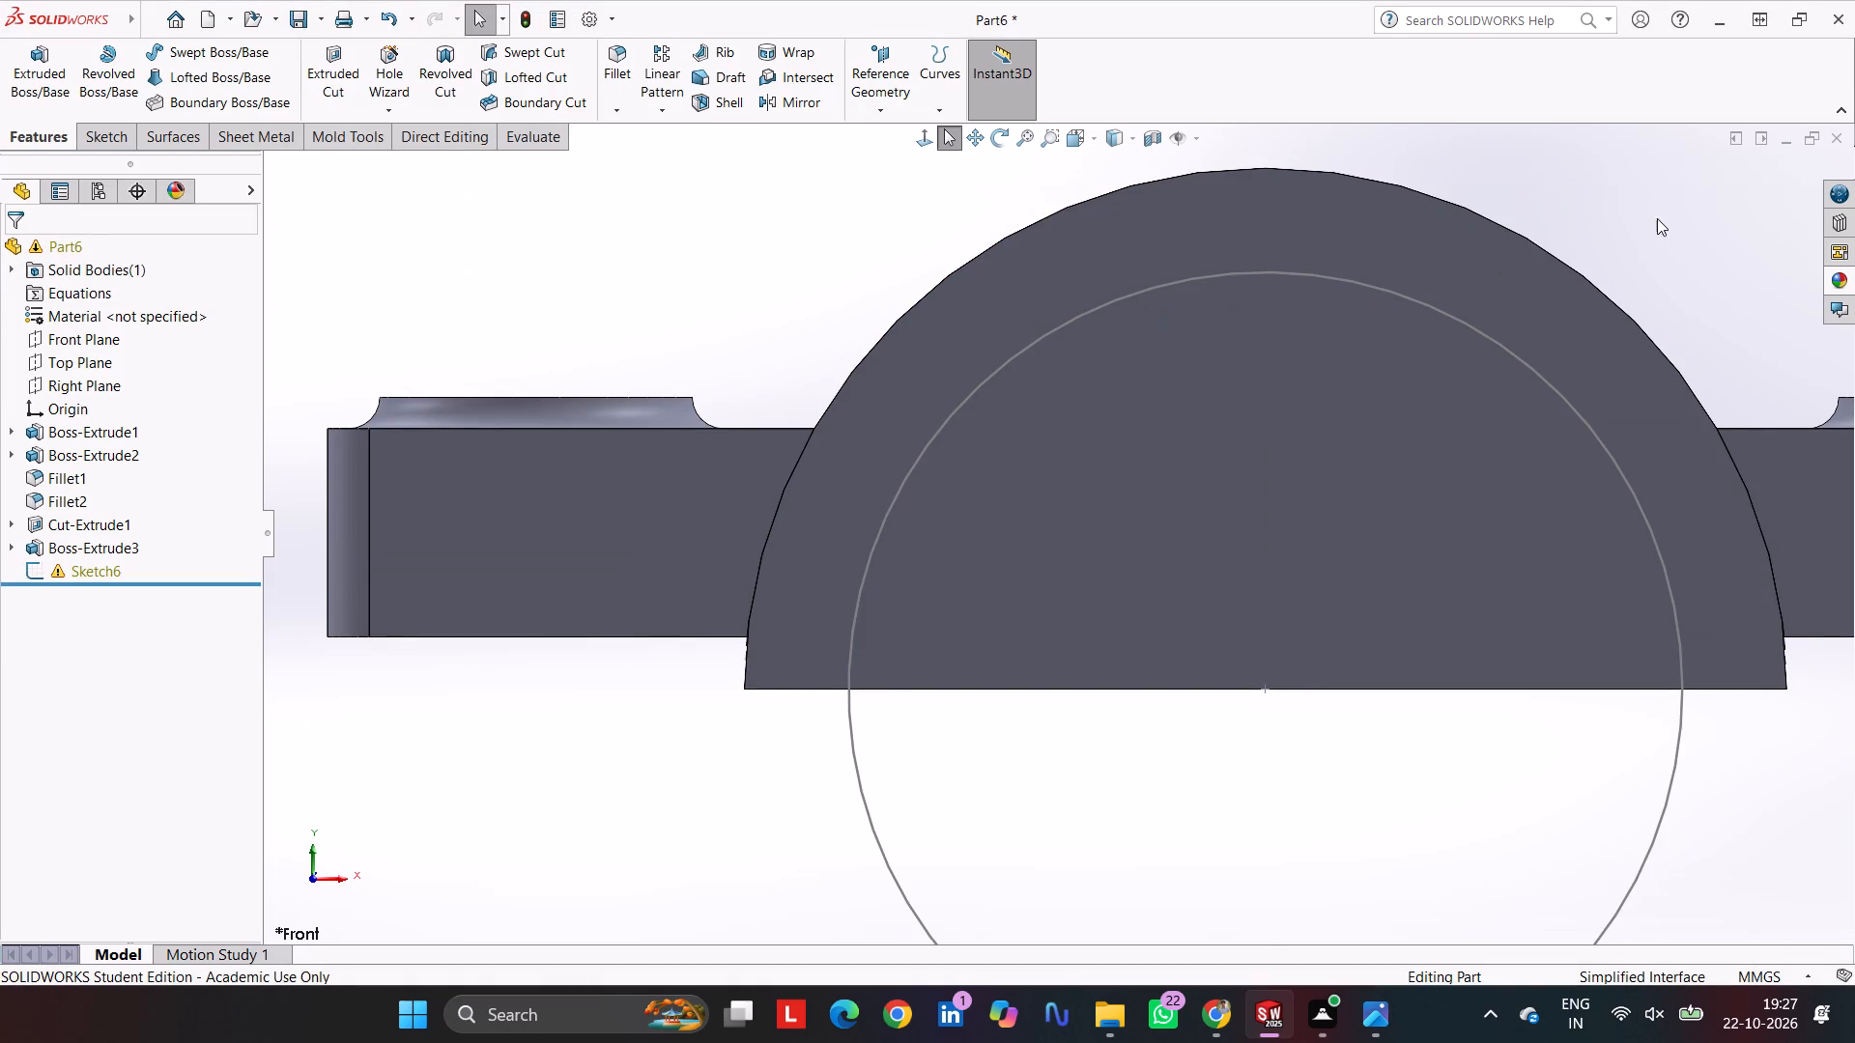
Open the 80 mm circle's sketch for editing and delete its circle.
middle_click(1656, 211)
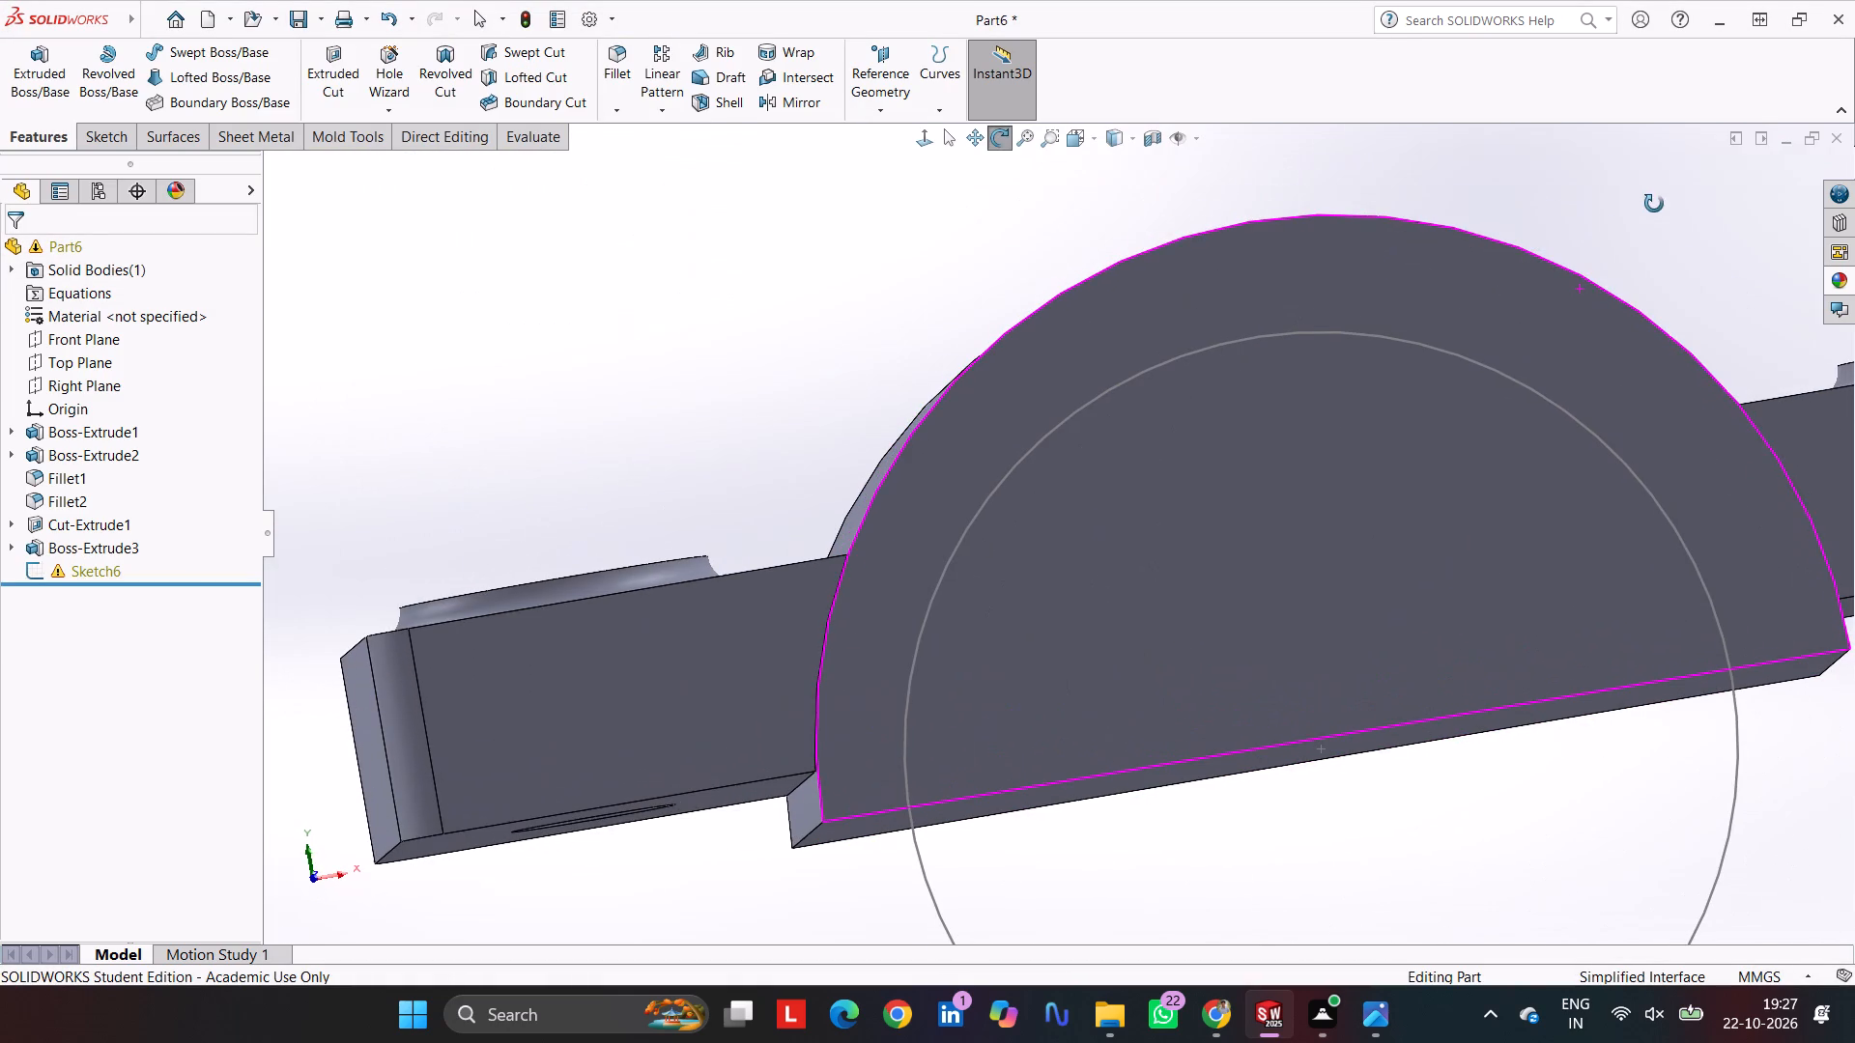
left_click(86, 573)
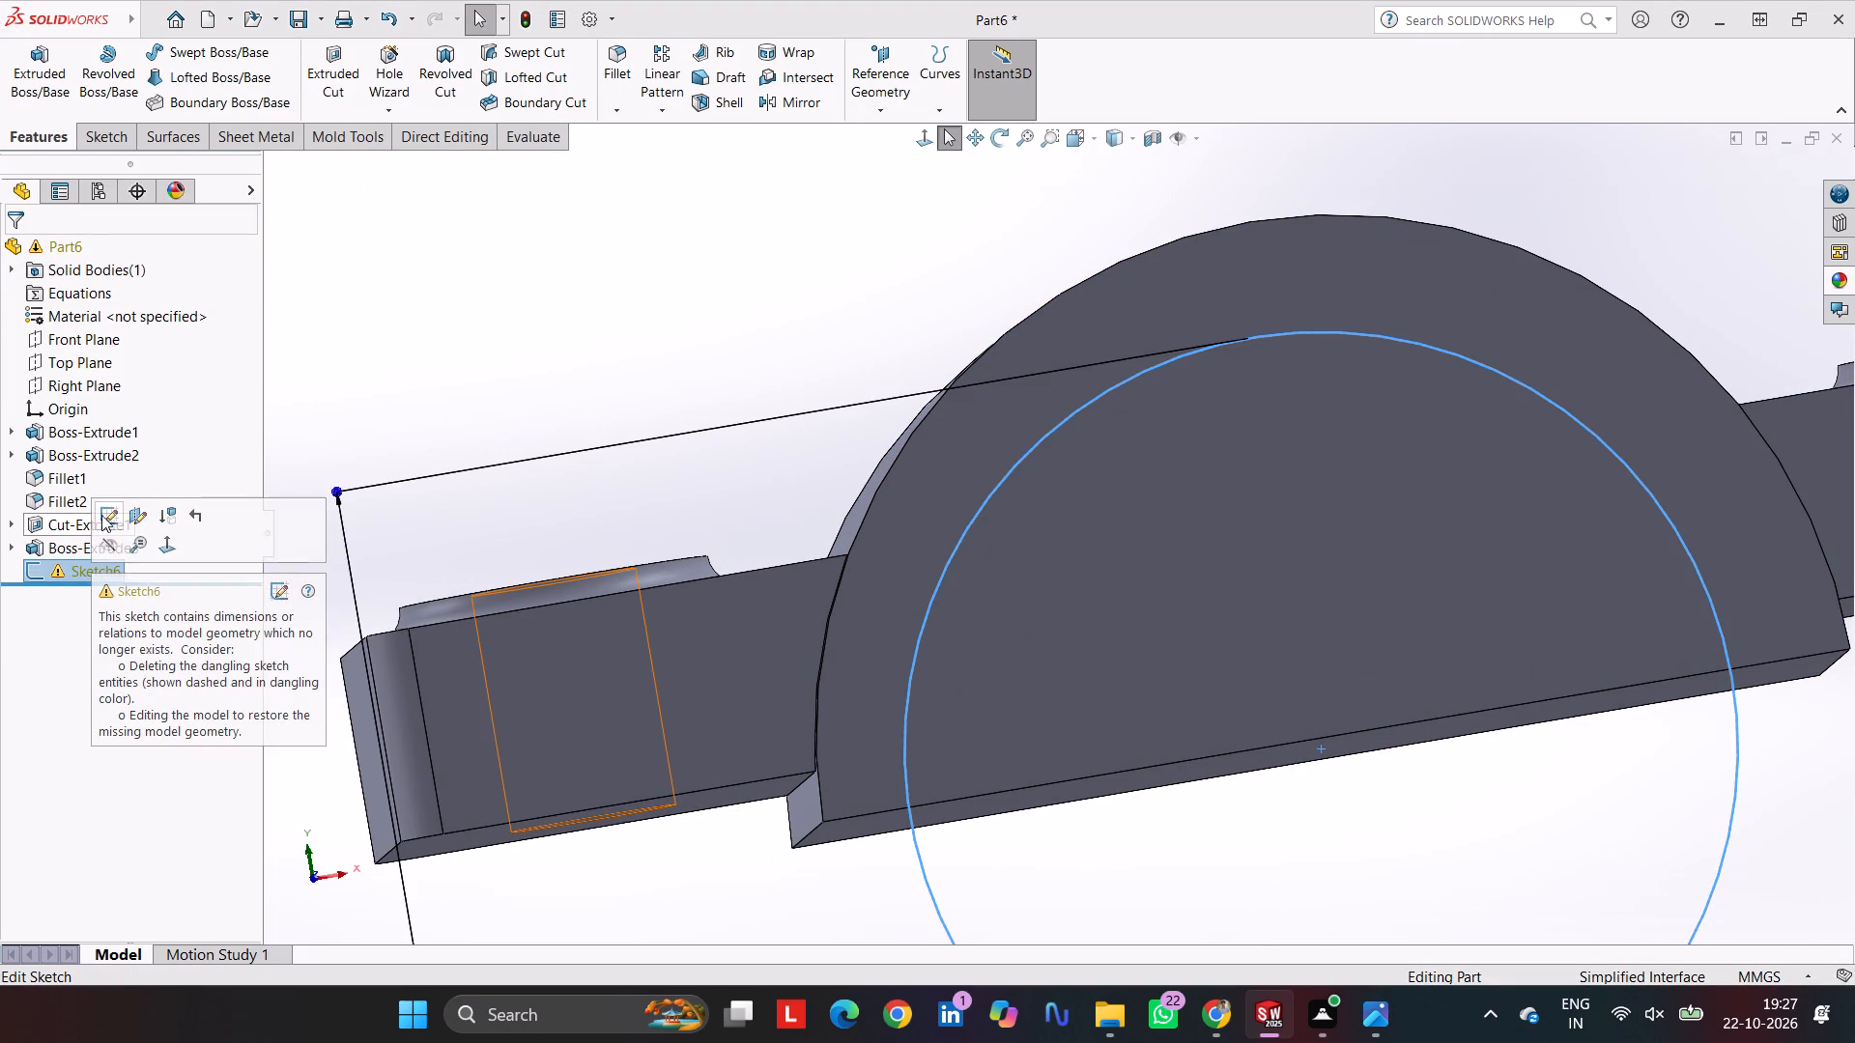
left_click(116, 512)
scroll(1066, 581, "down", 3)
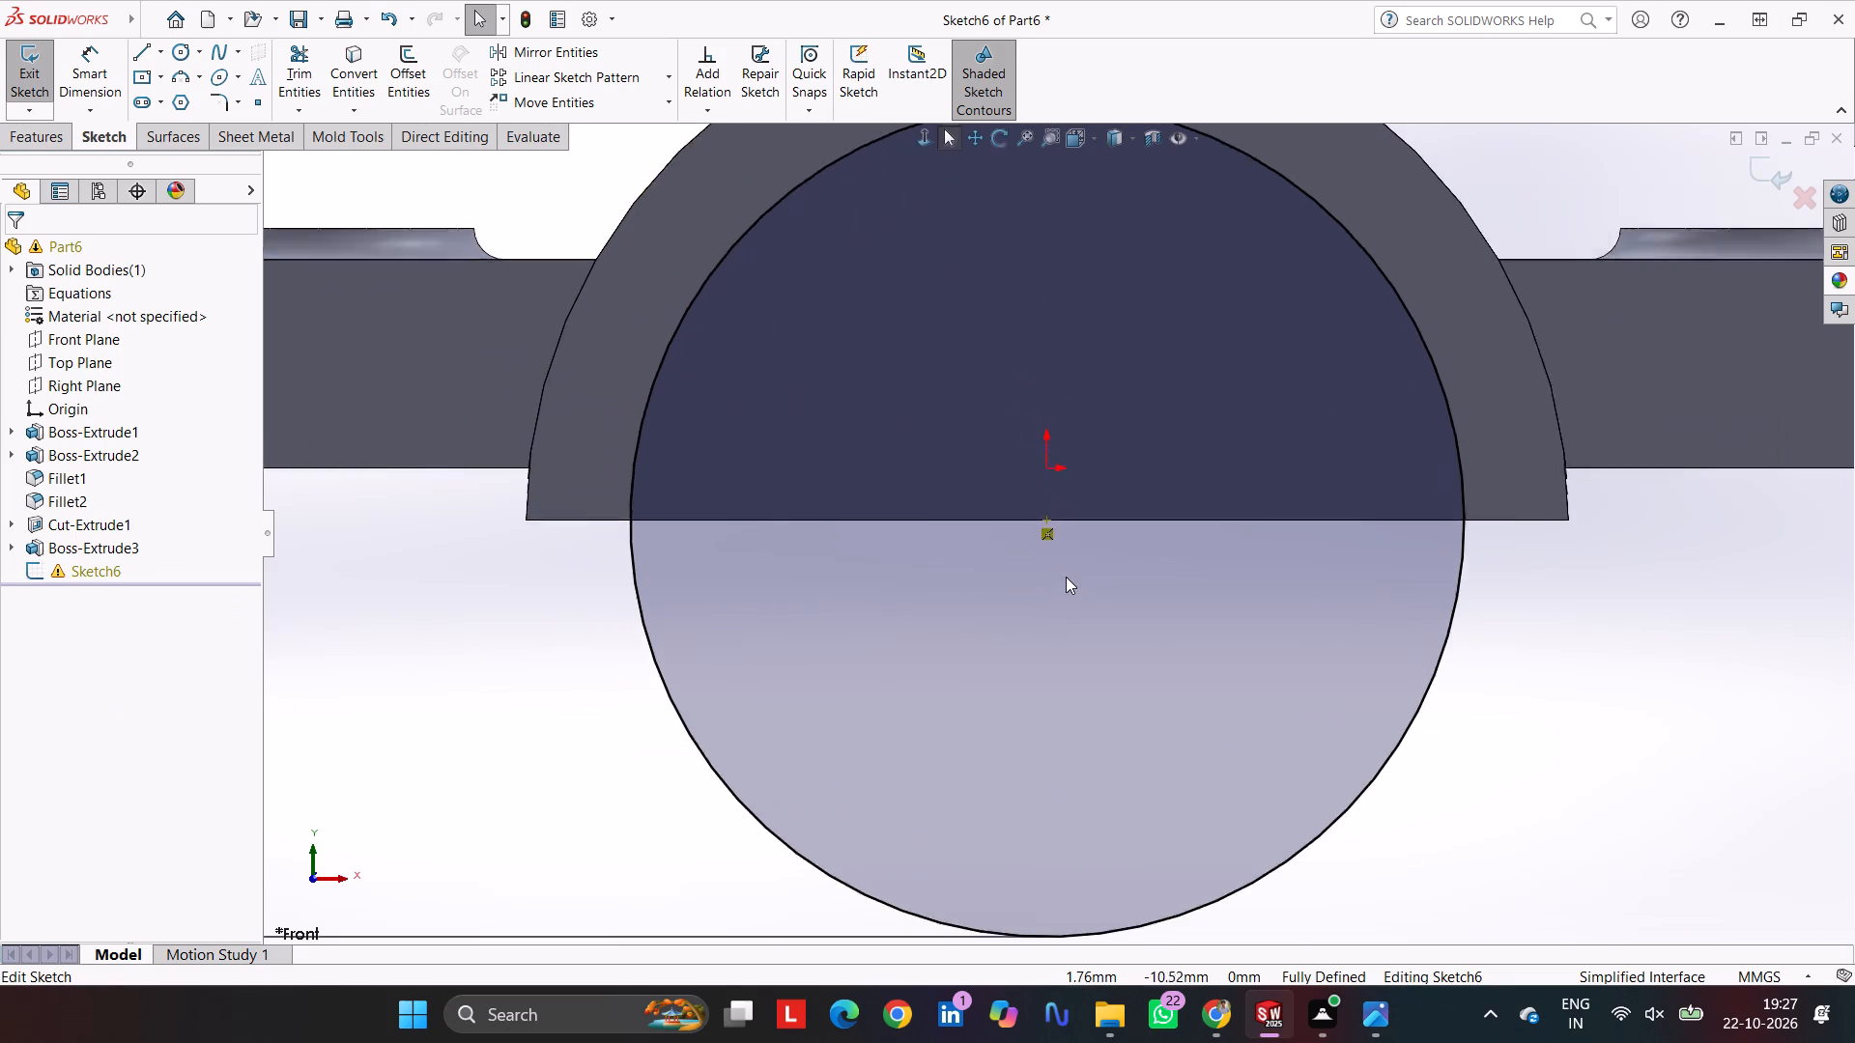
scroll(1066, 577, "down", 2)
left_click(1049, 522)
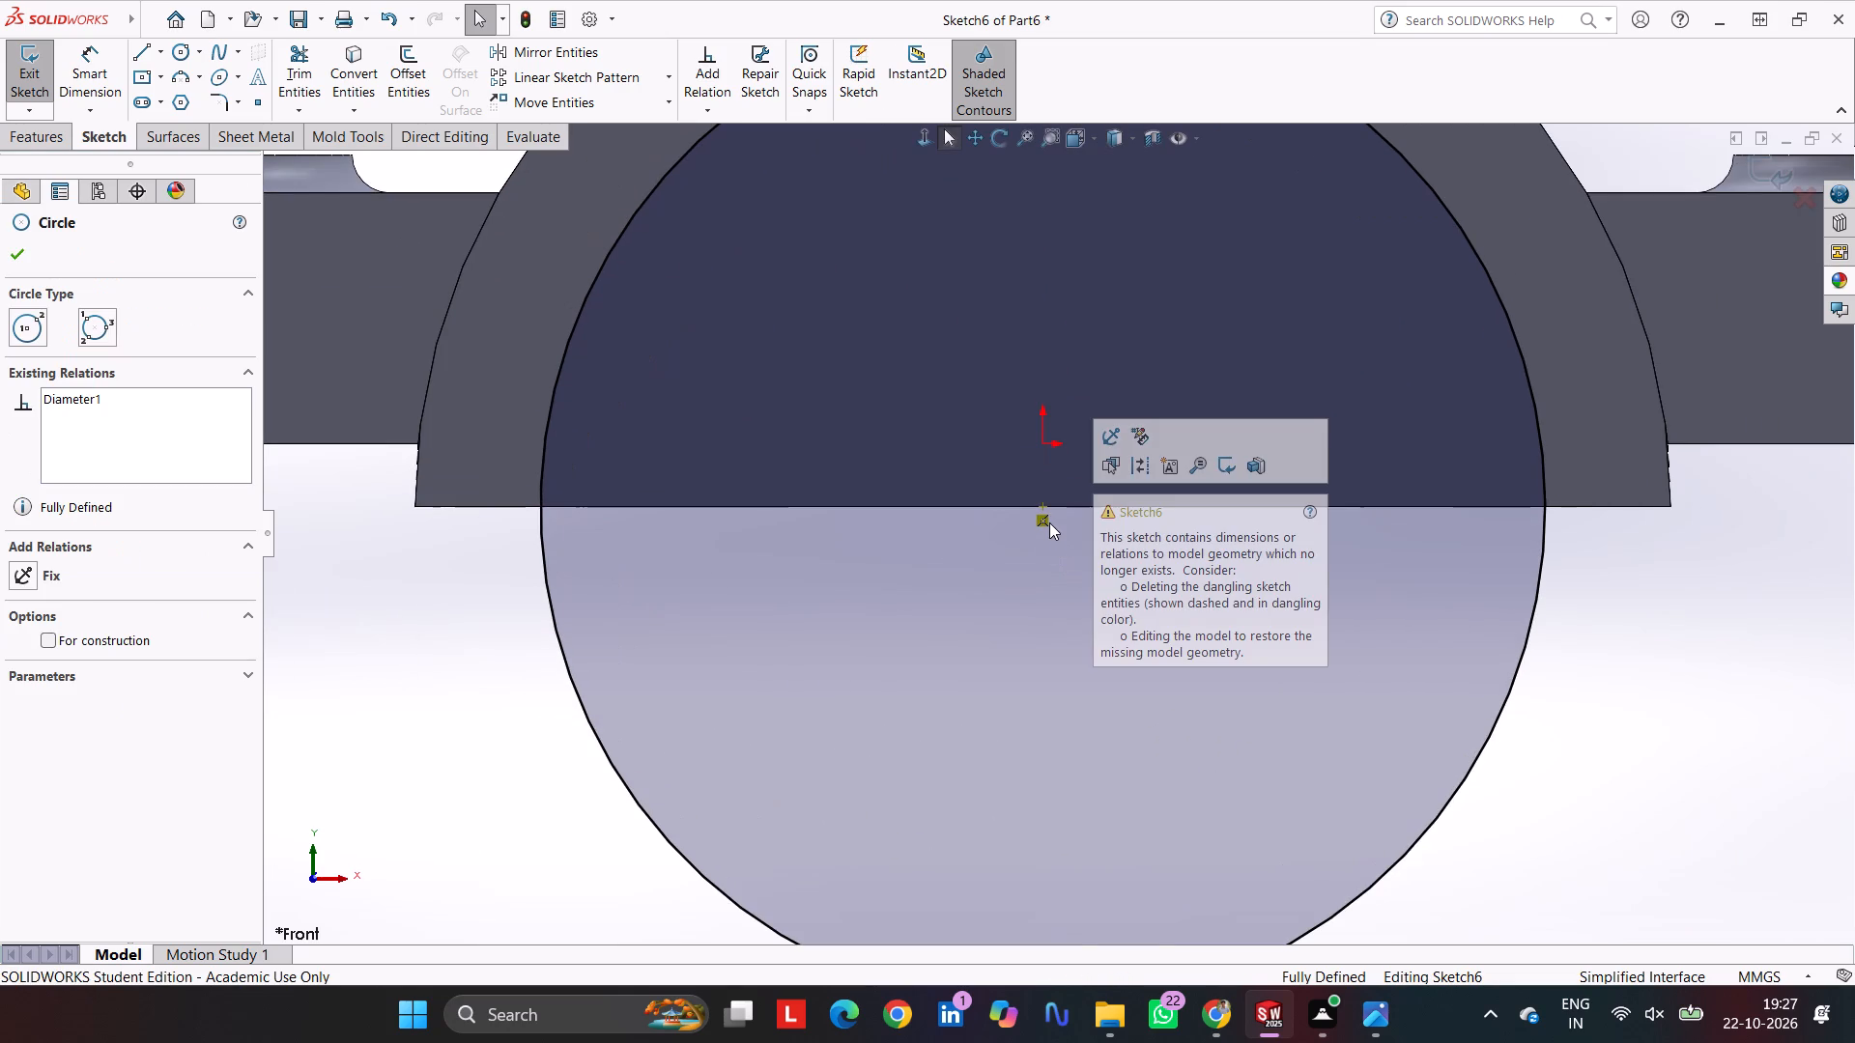
key("Delete")
left_click(802, 508)
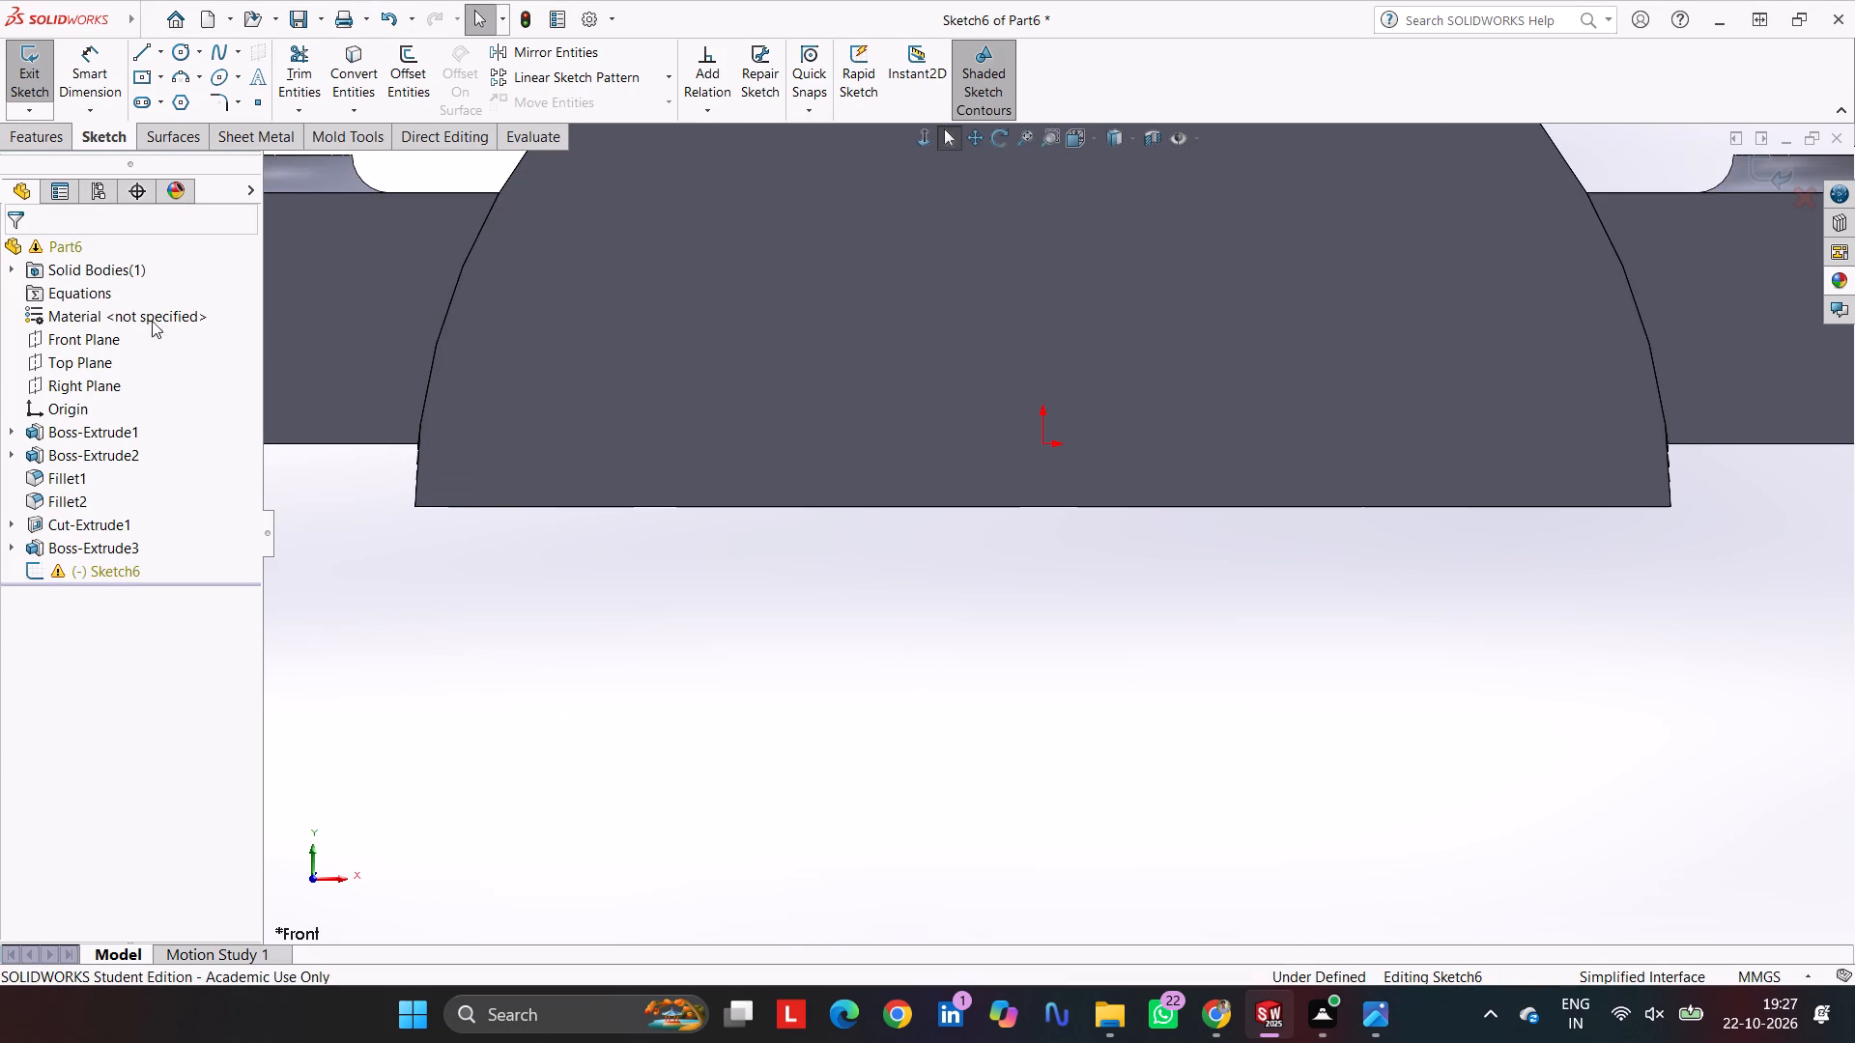
Sketch a circle centred on the midpoint of the arch's bottom edge and dimension its diameter as 80 mm.
left_click(186, 53)
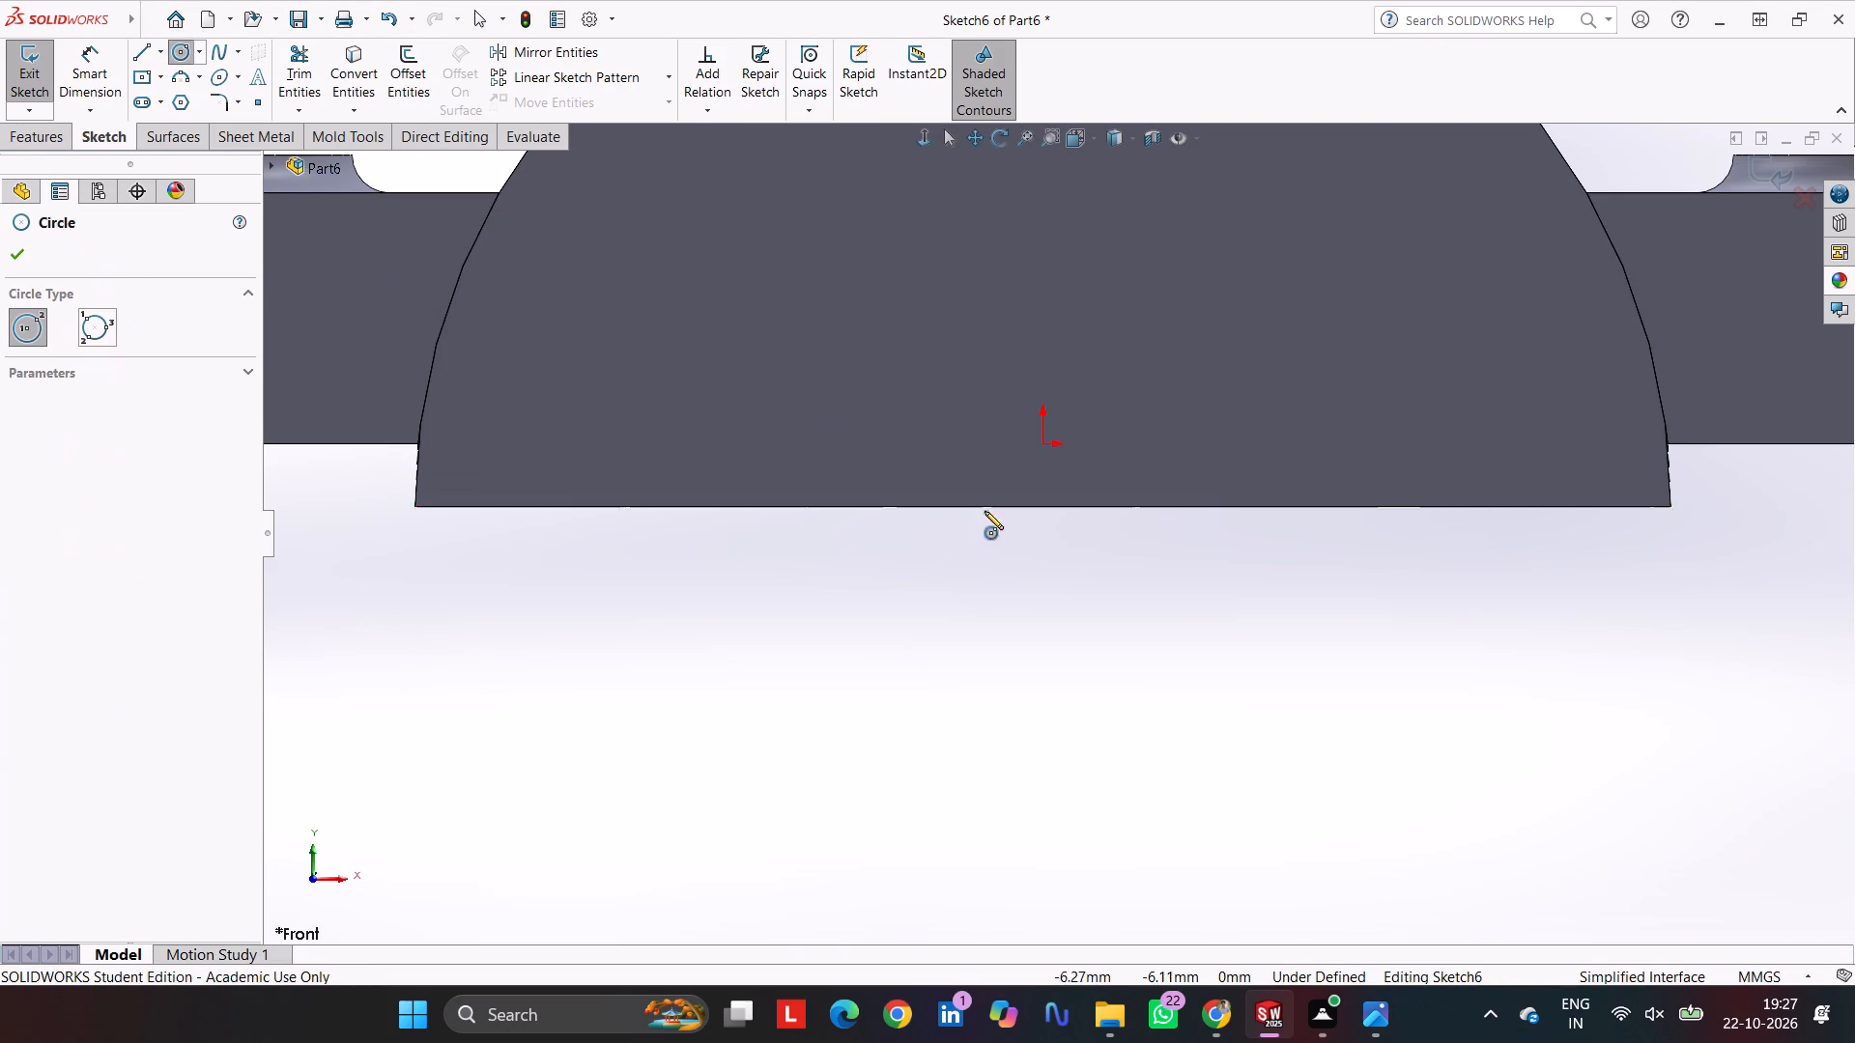
scroll(1005, 506, "up", 3)
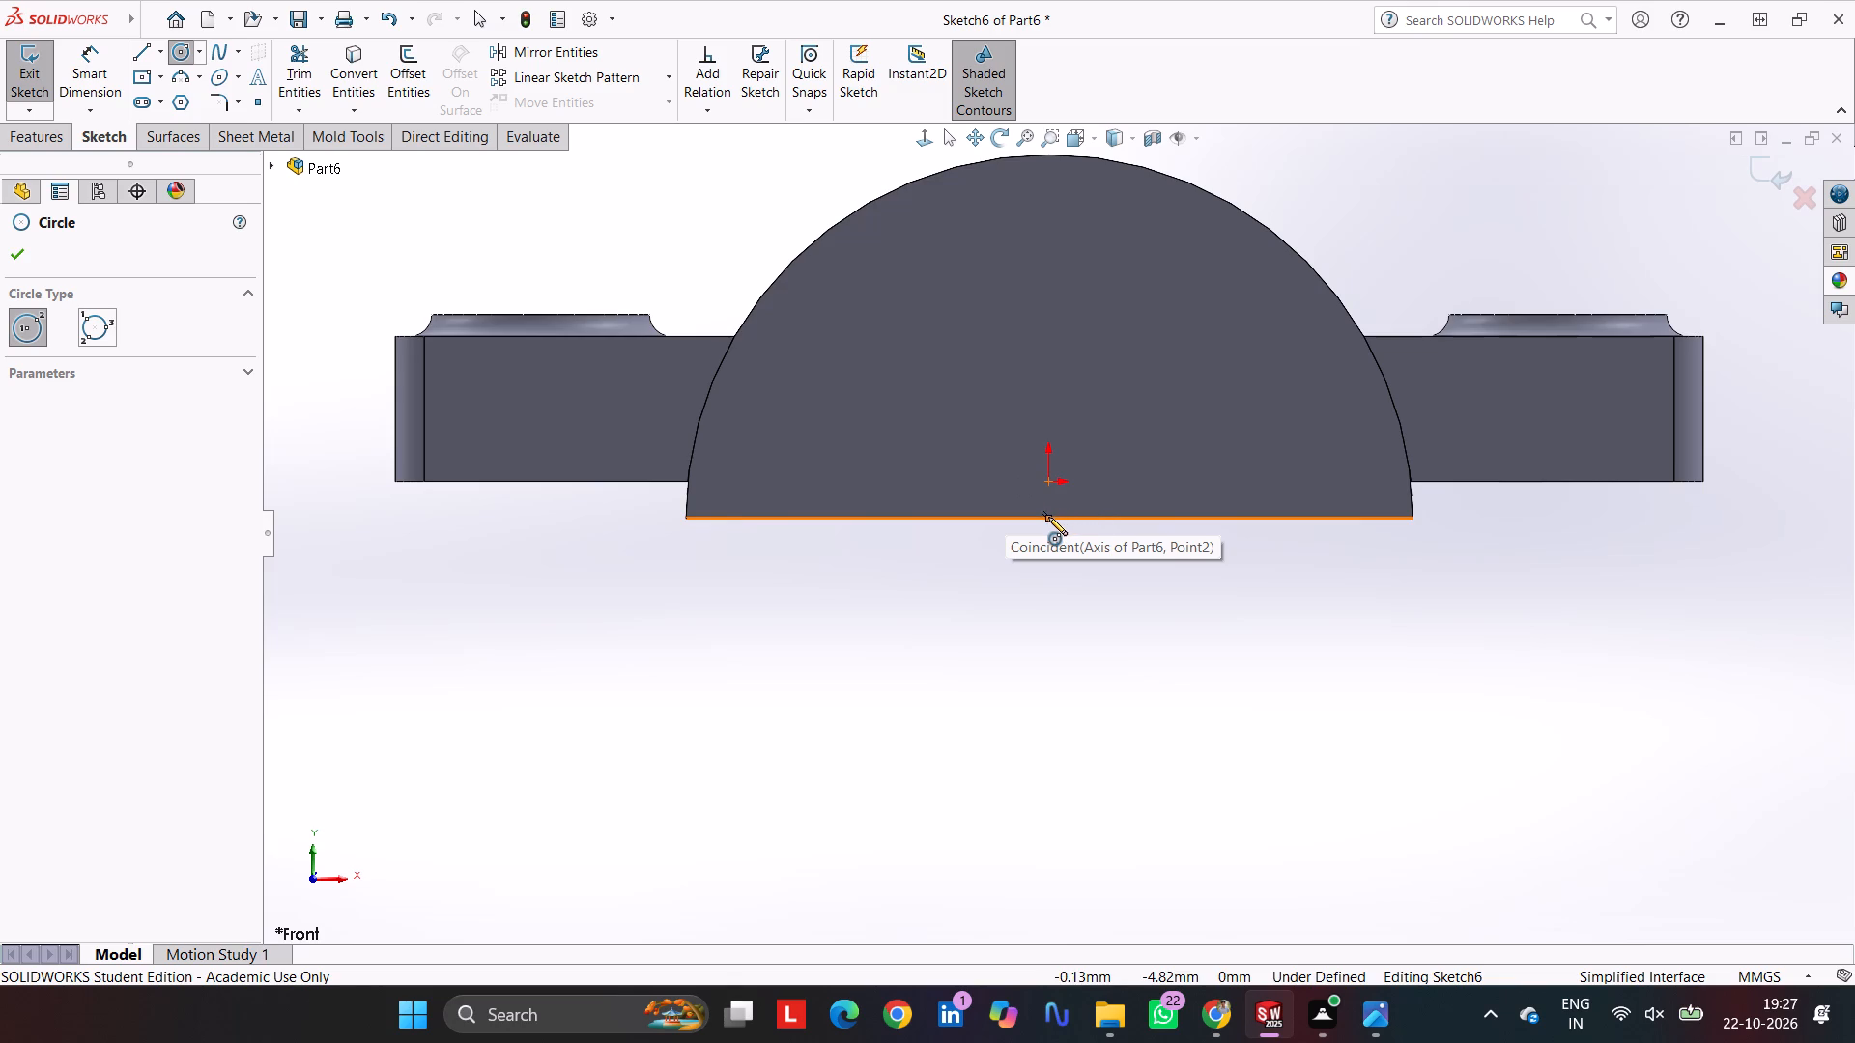
left_click(1048, 517)
left_click(774, 544)
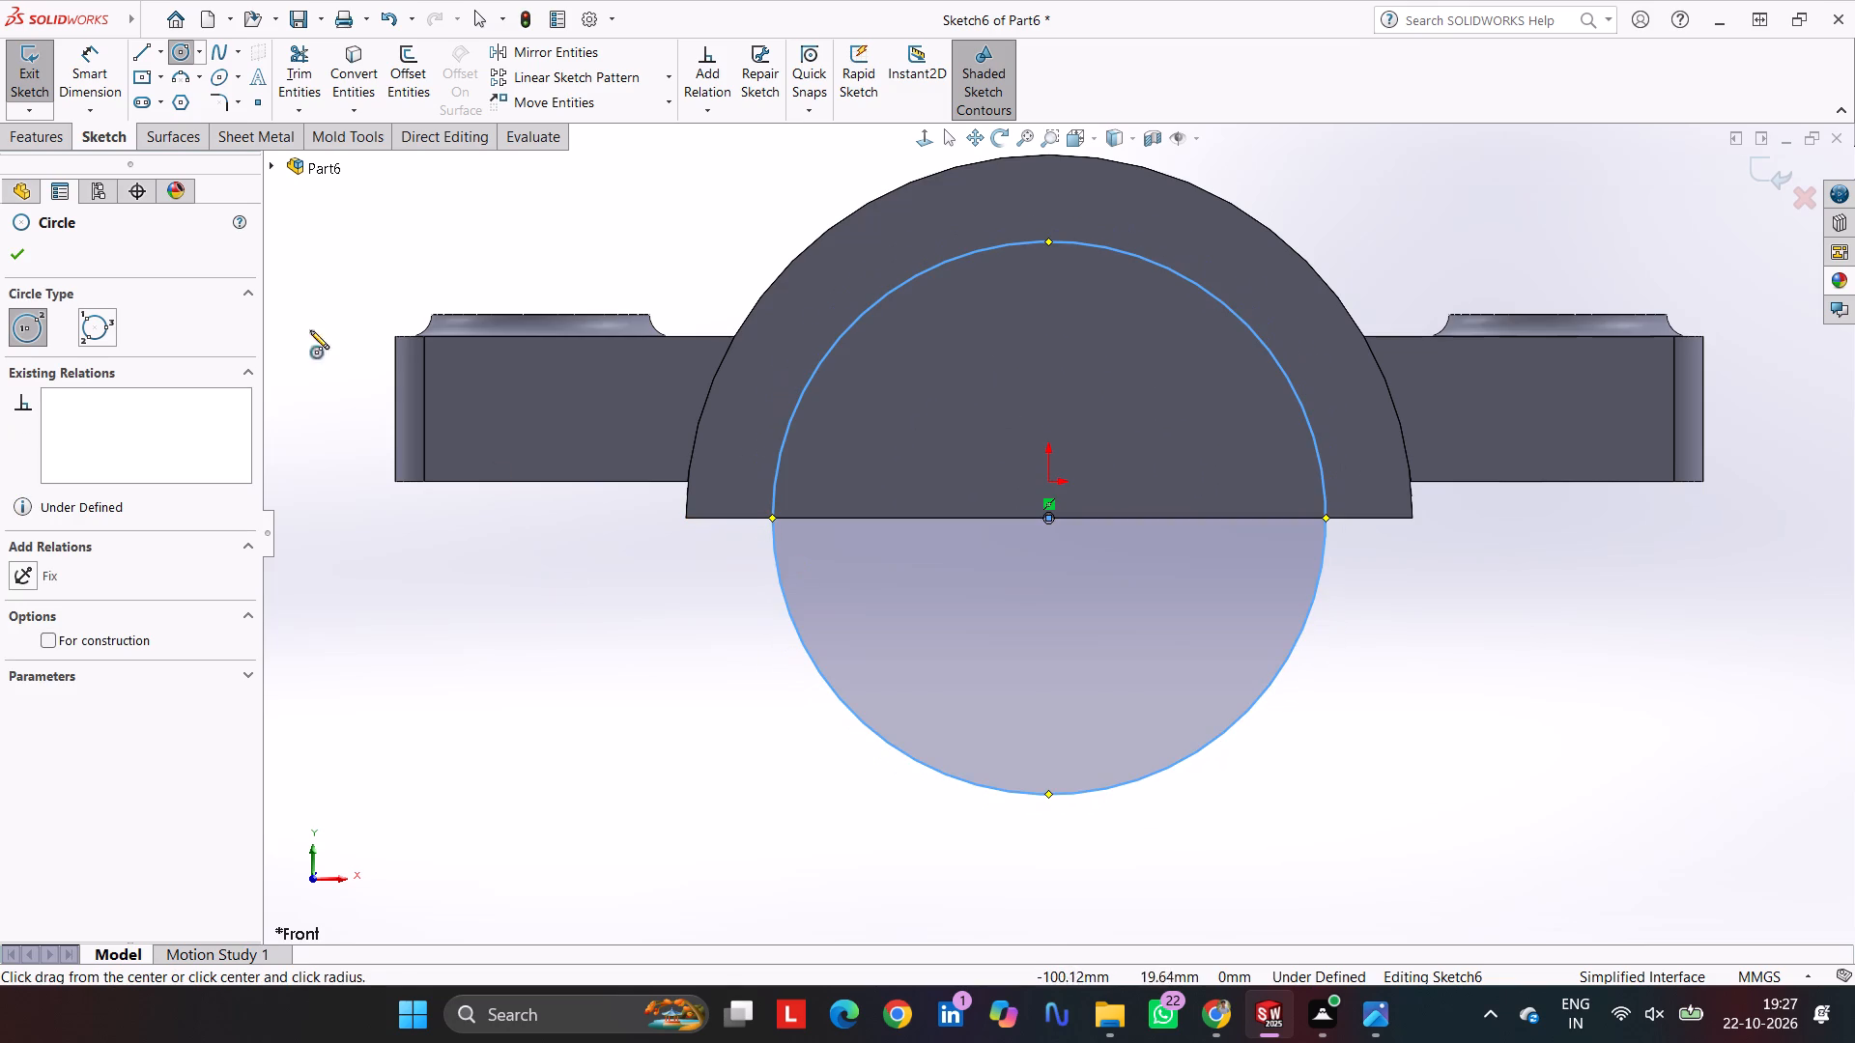
left_click(71, 59)
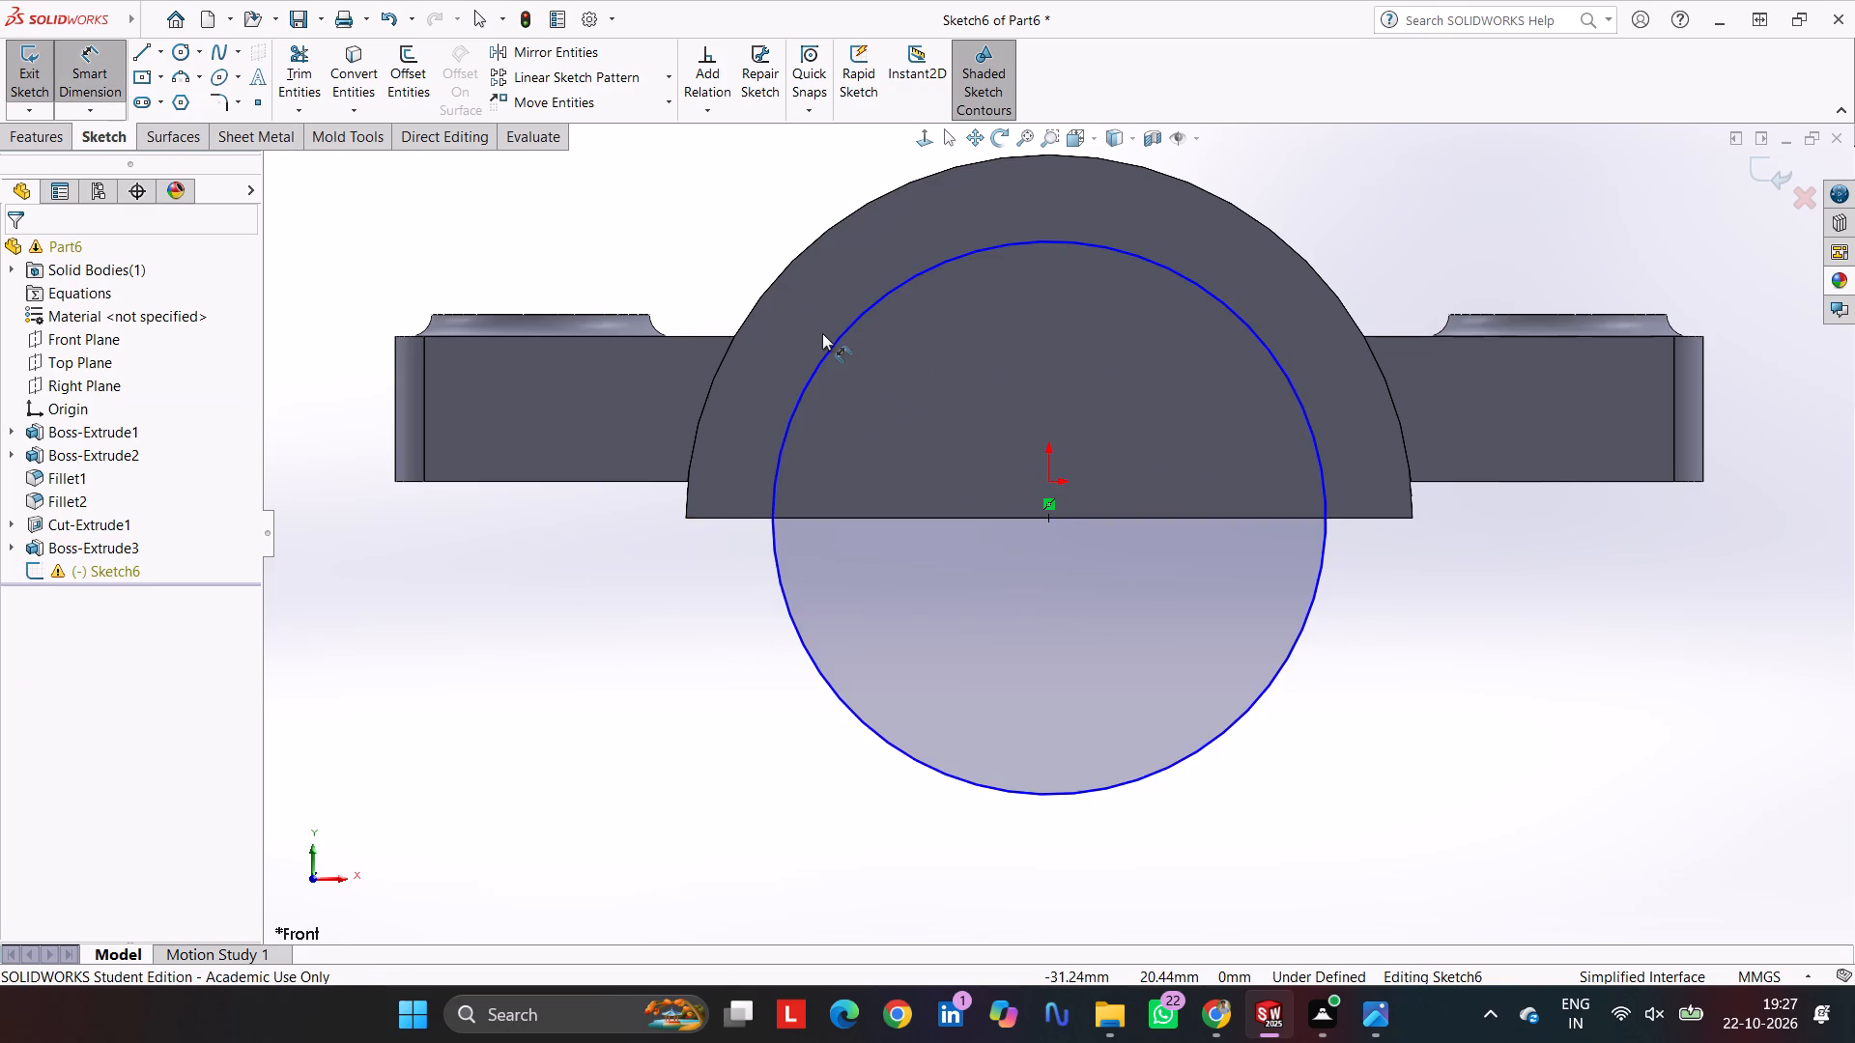
left_click(826, 348)
left_click(712, 245)
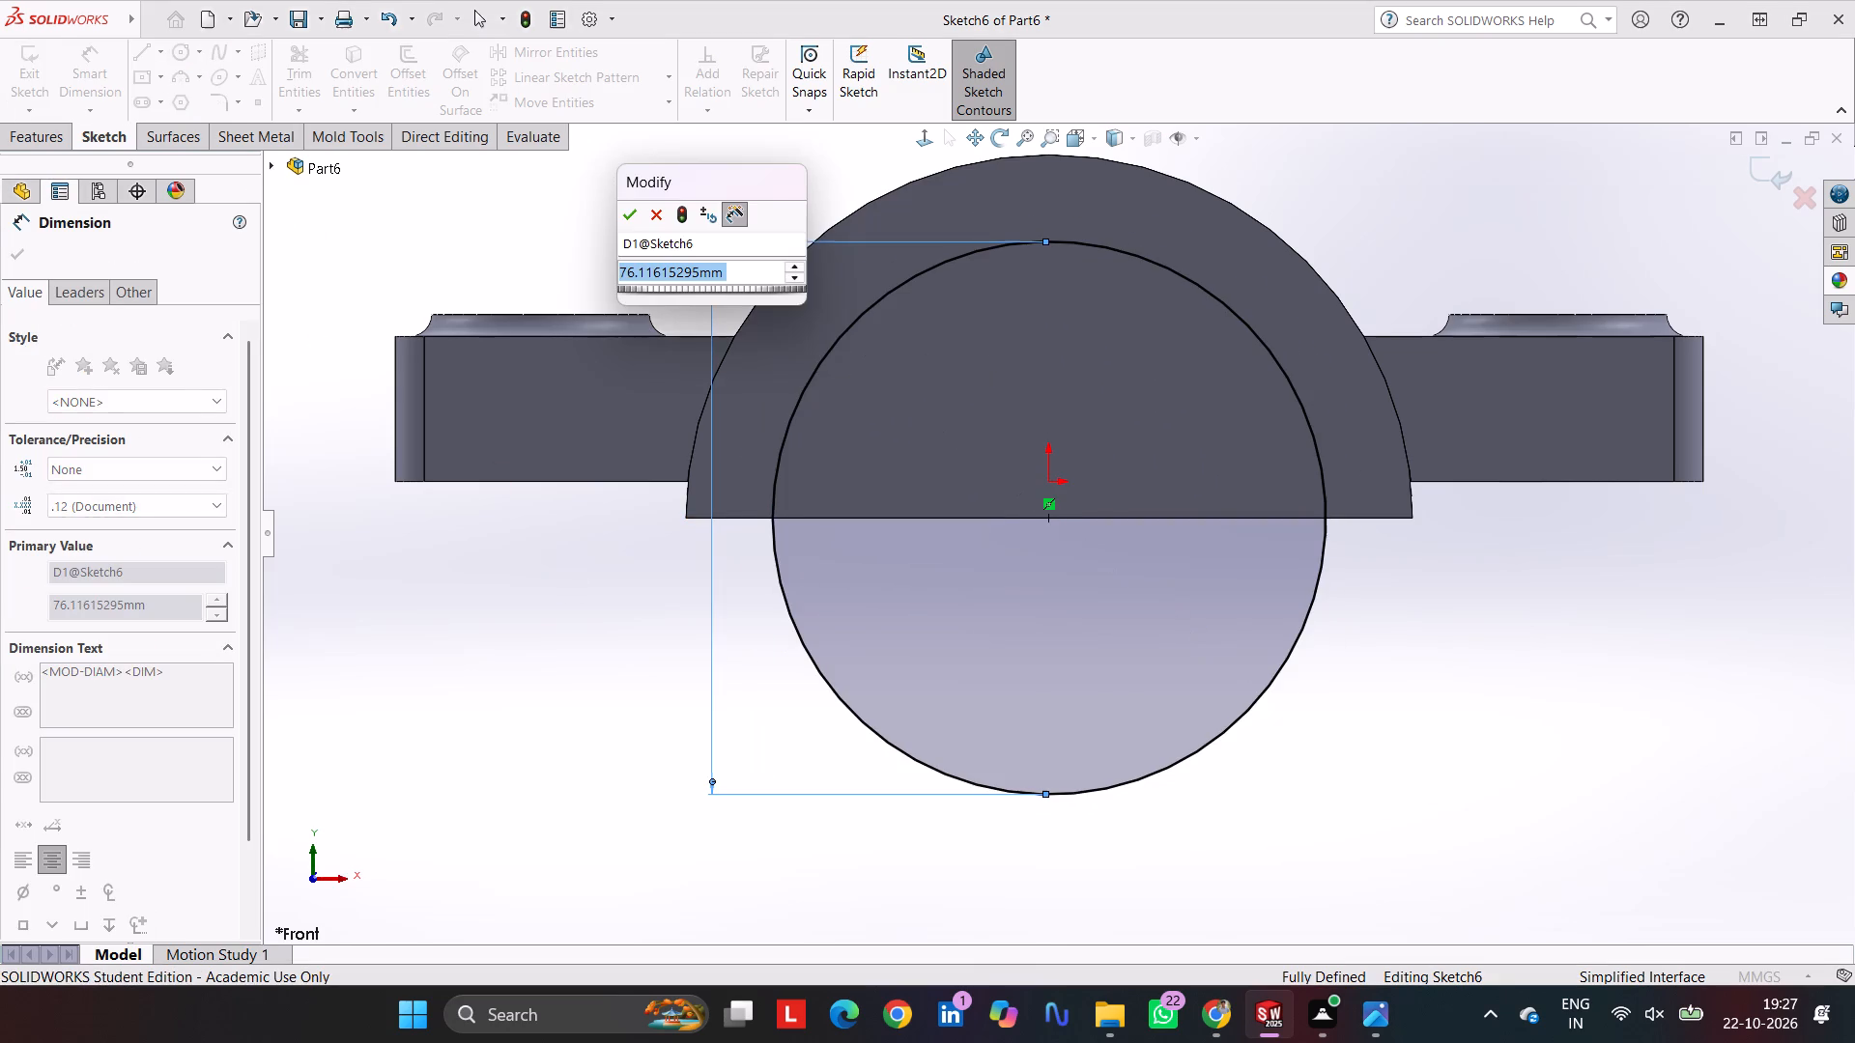
type("80")
key("Return")
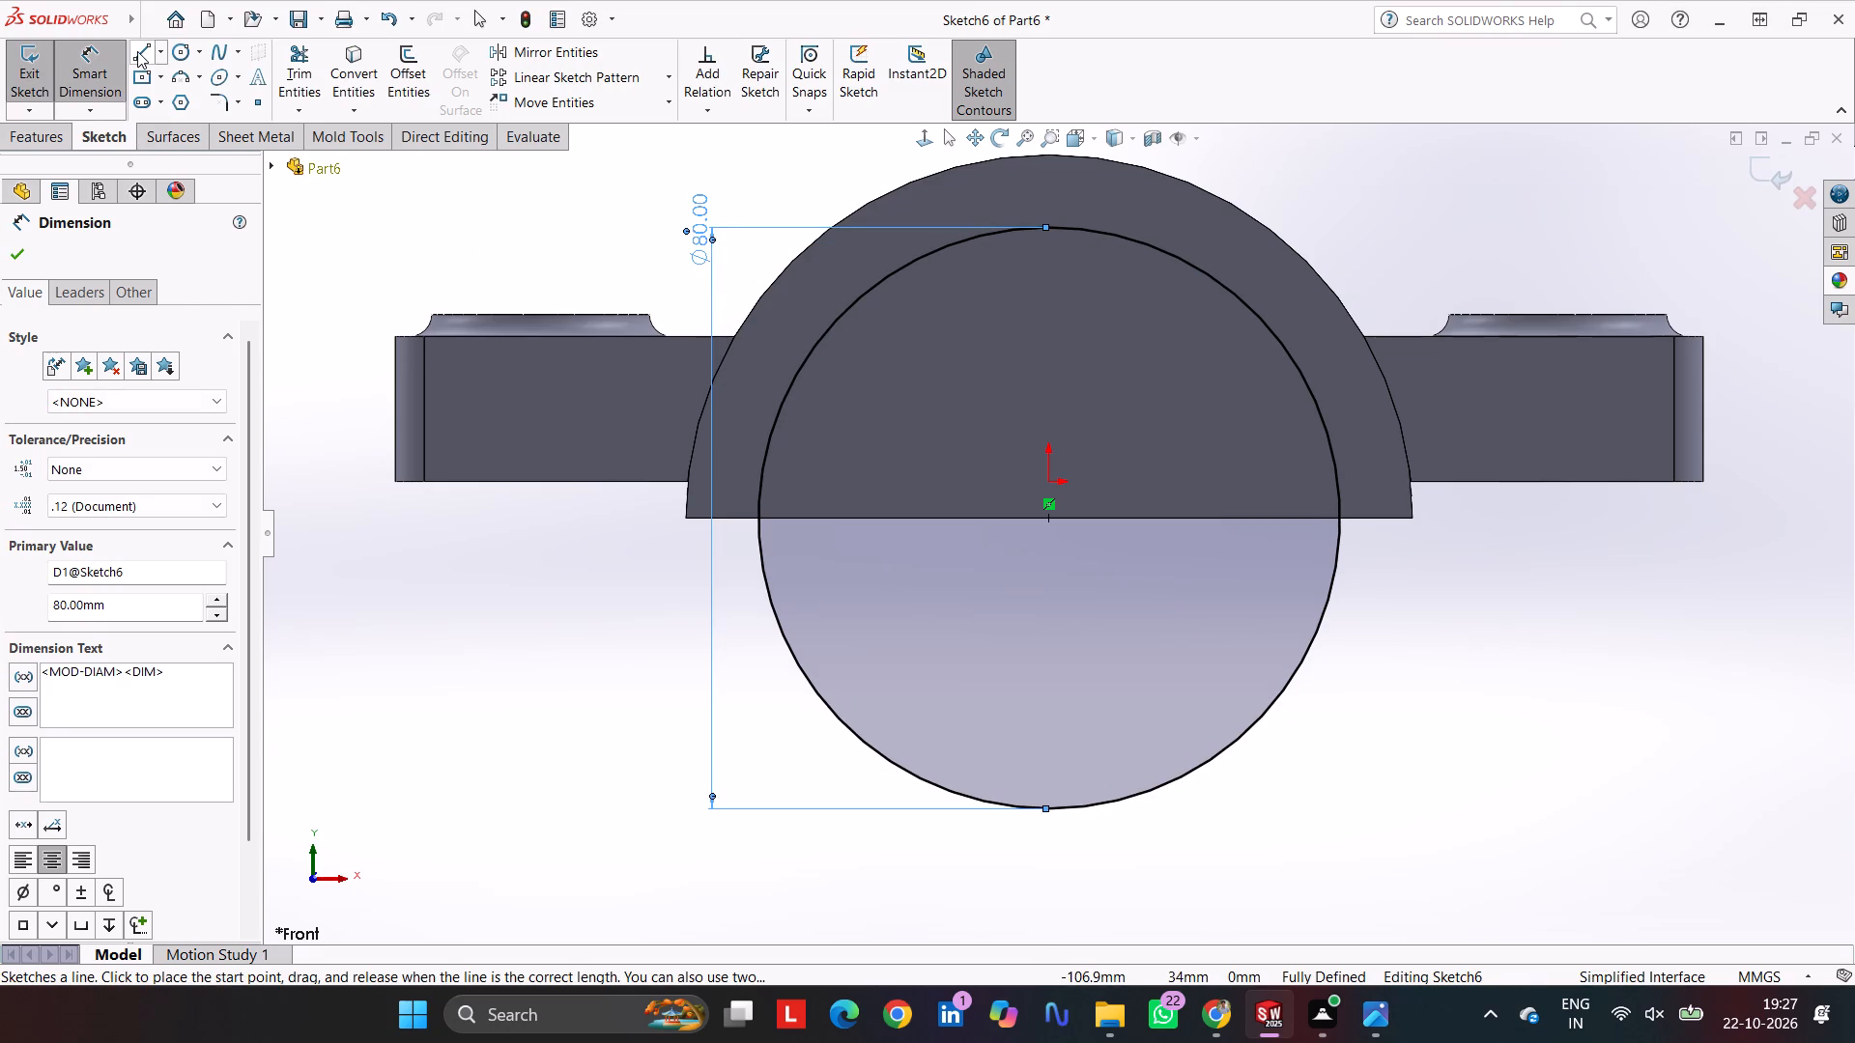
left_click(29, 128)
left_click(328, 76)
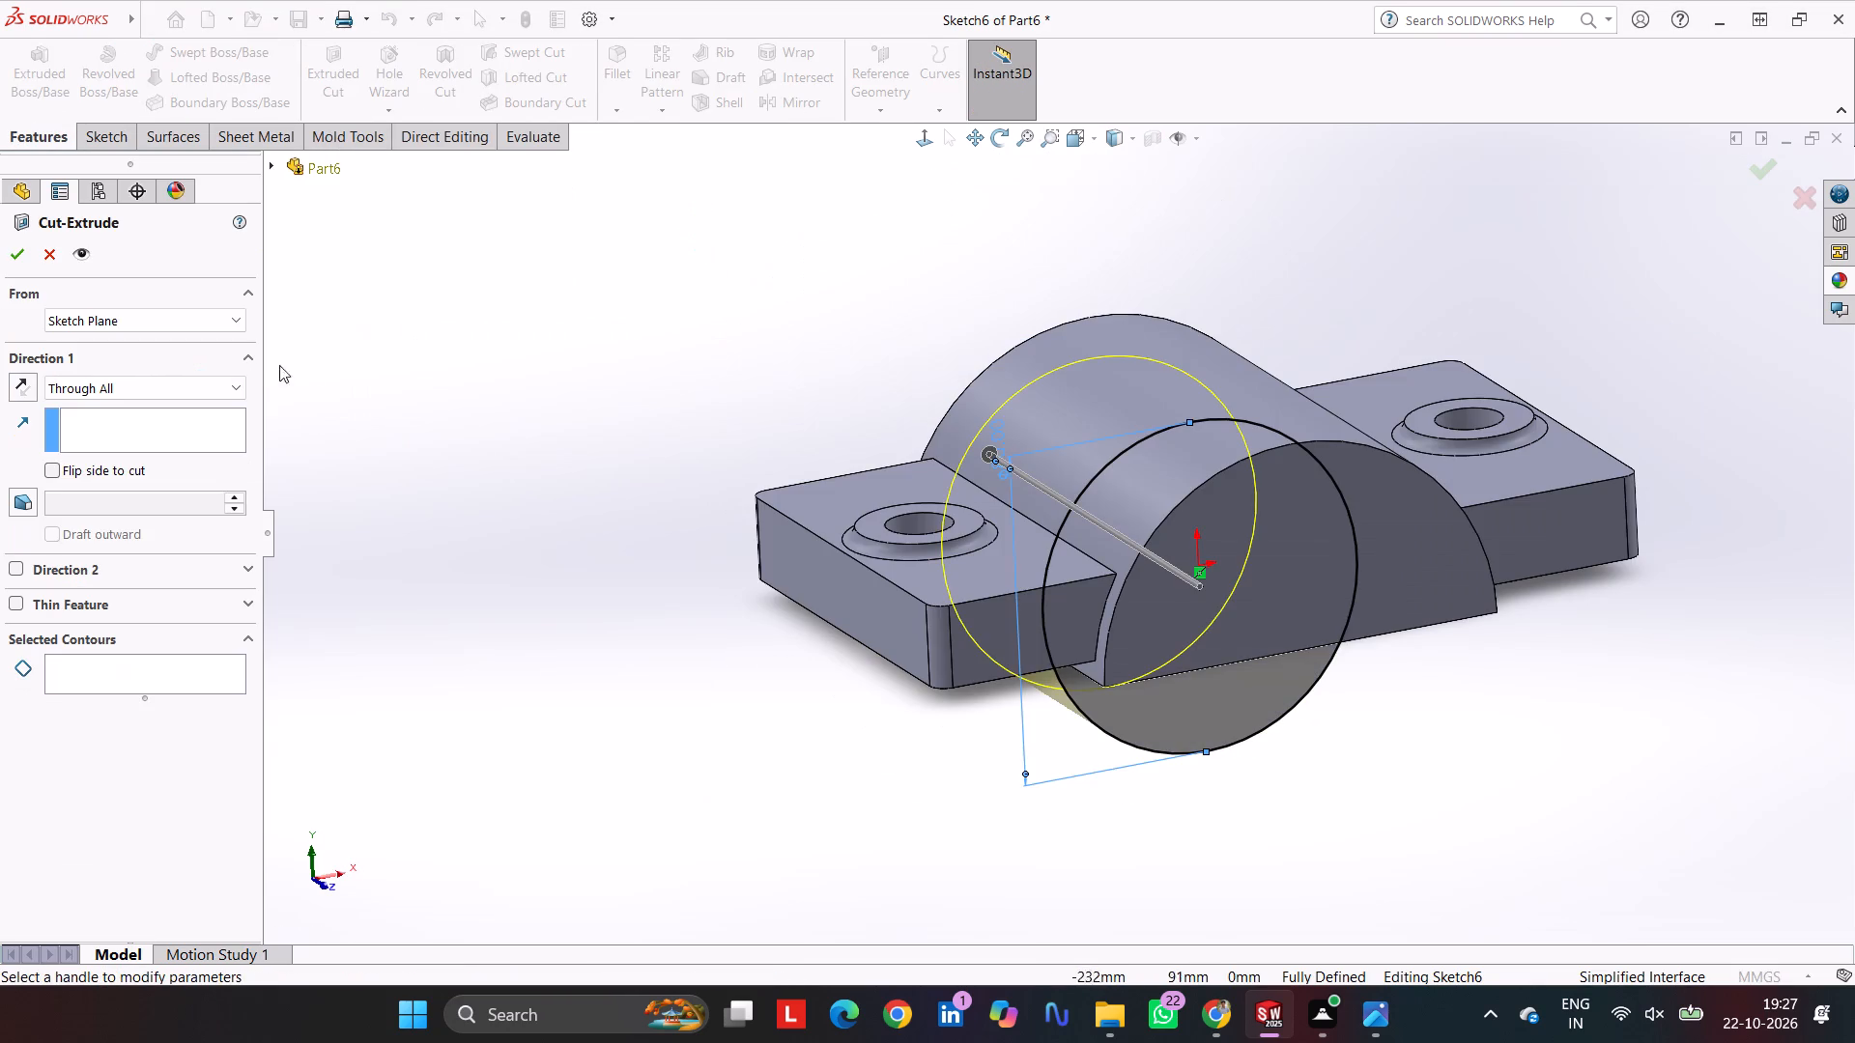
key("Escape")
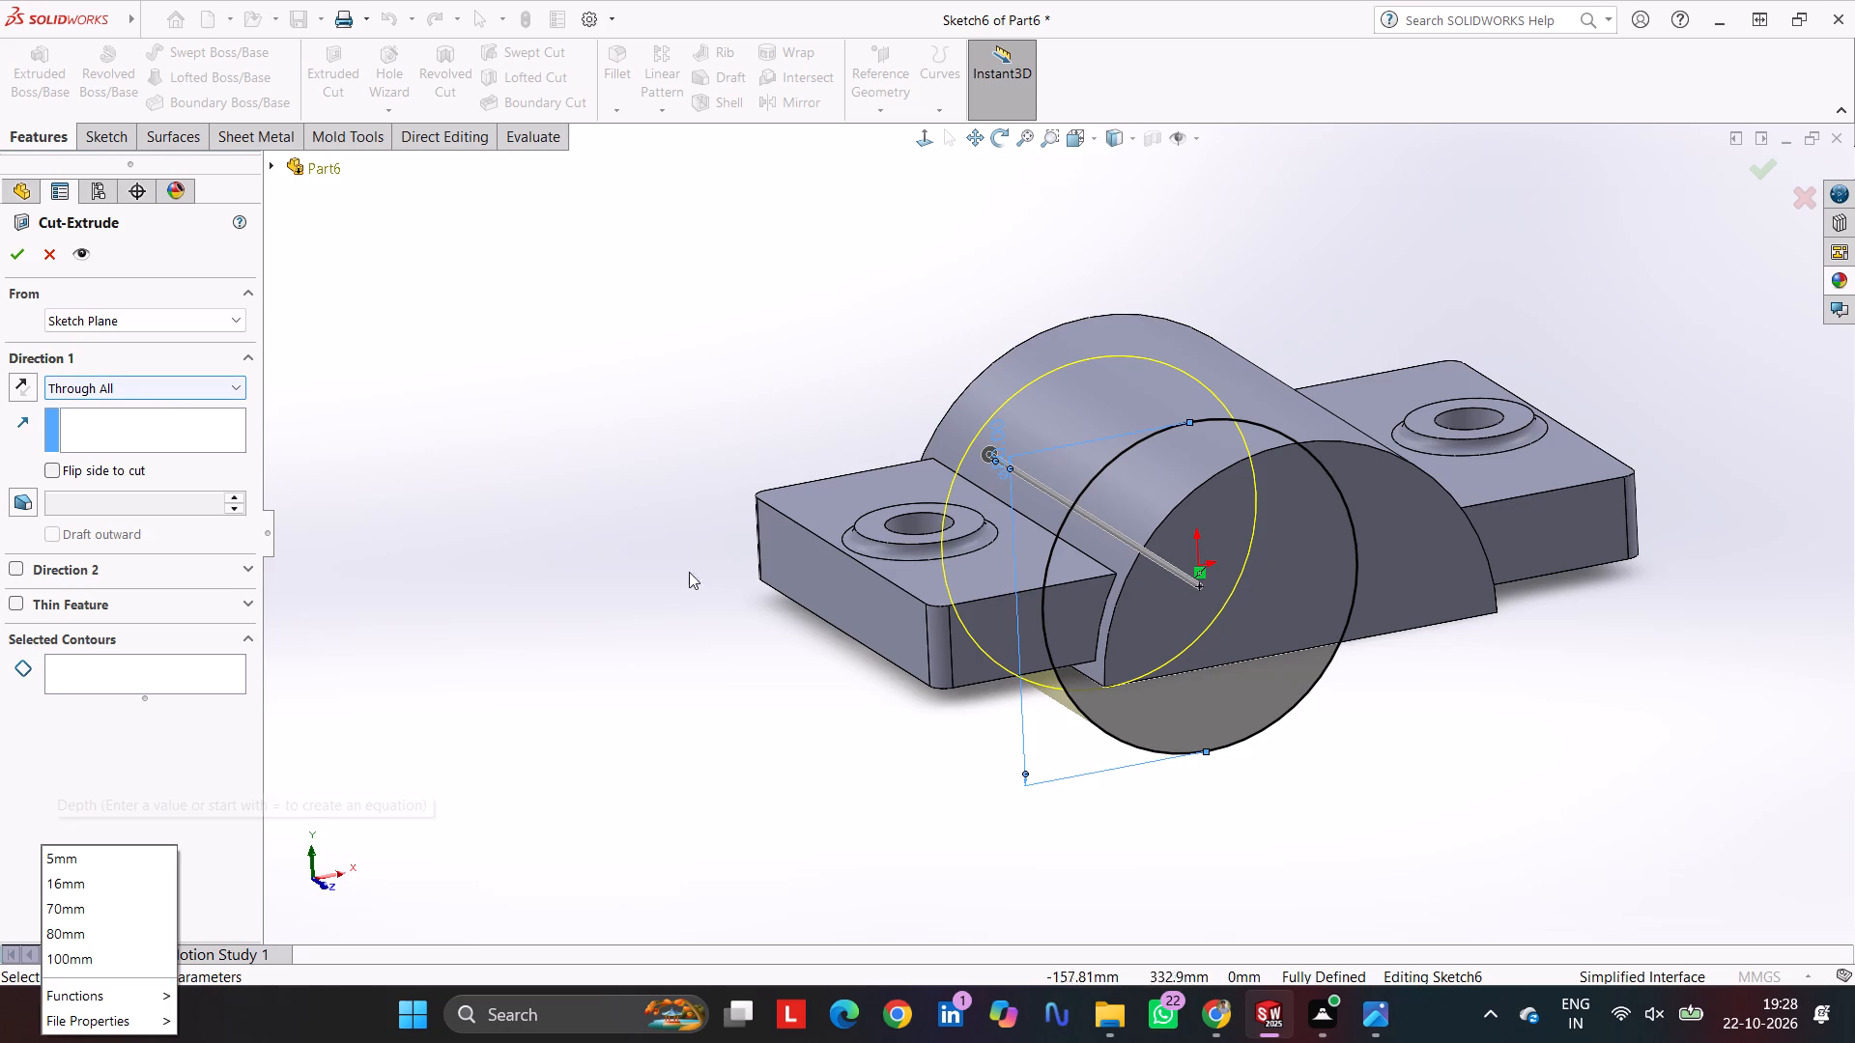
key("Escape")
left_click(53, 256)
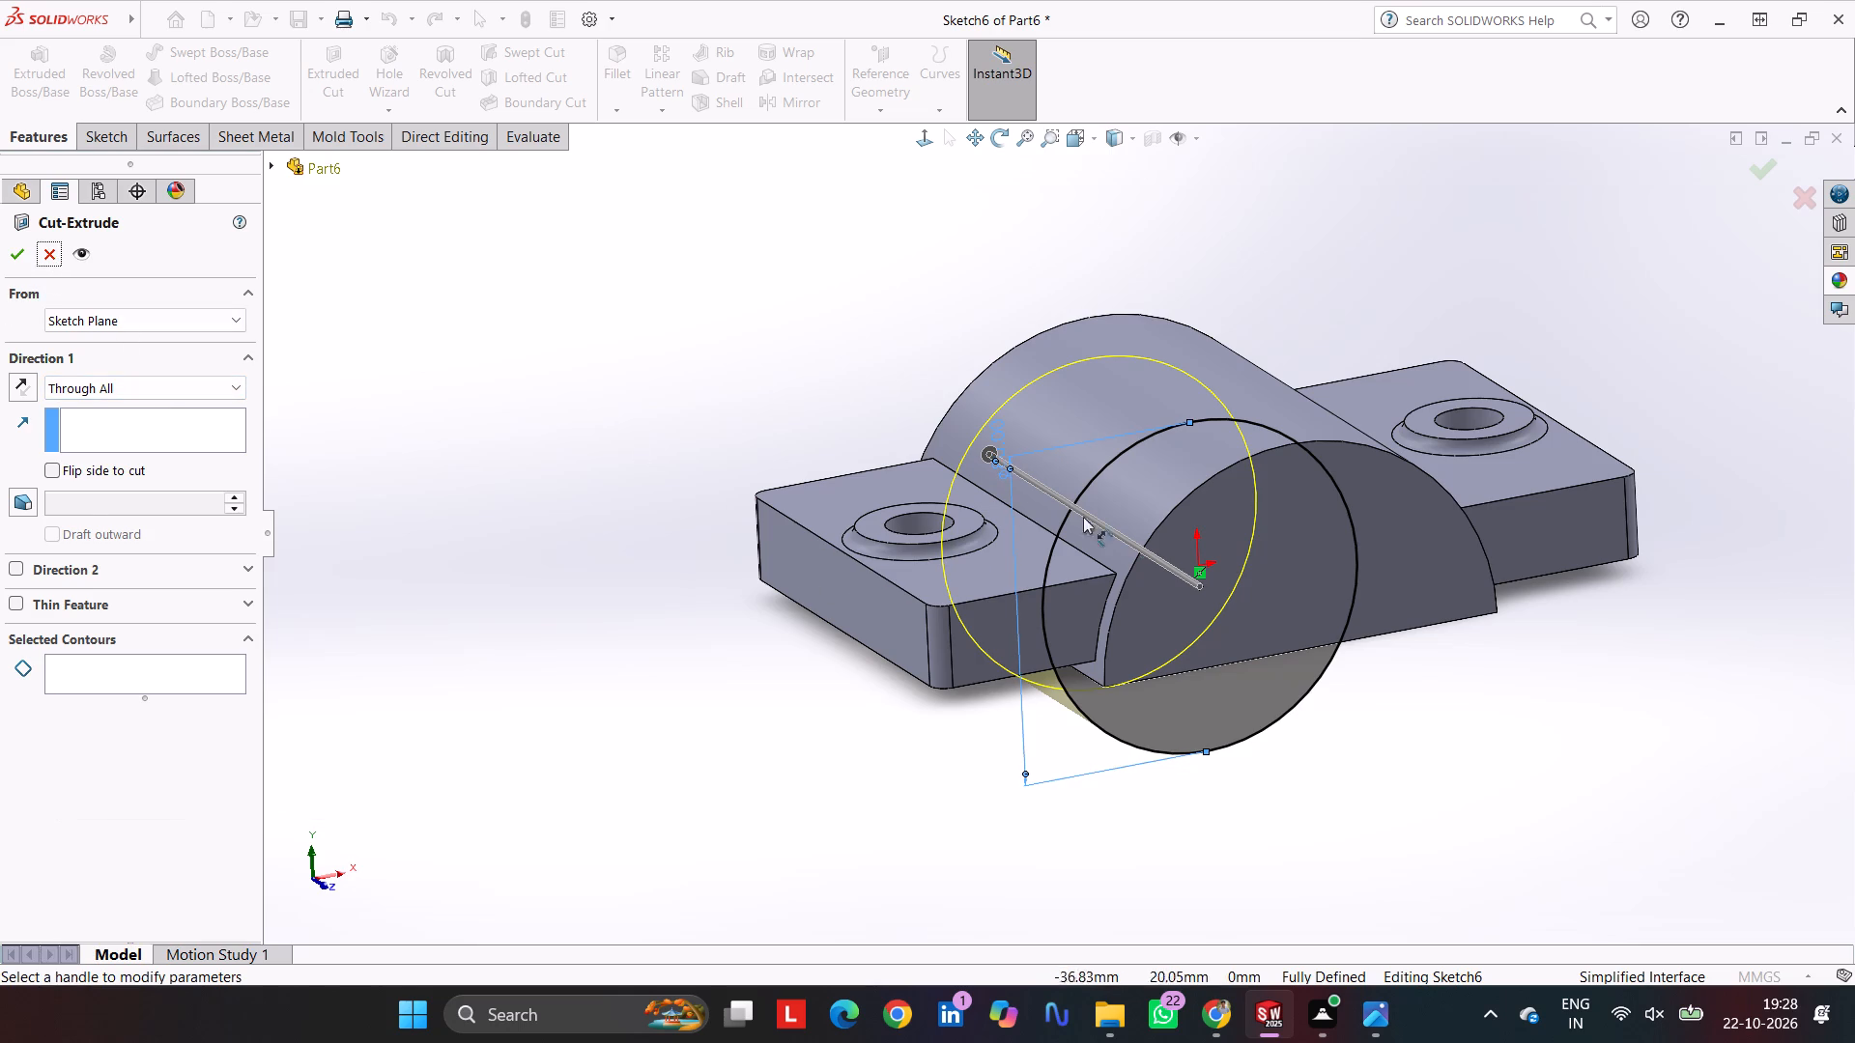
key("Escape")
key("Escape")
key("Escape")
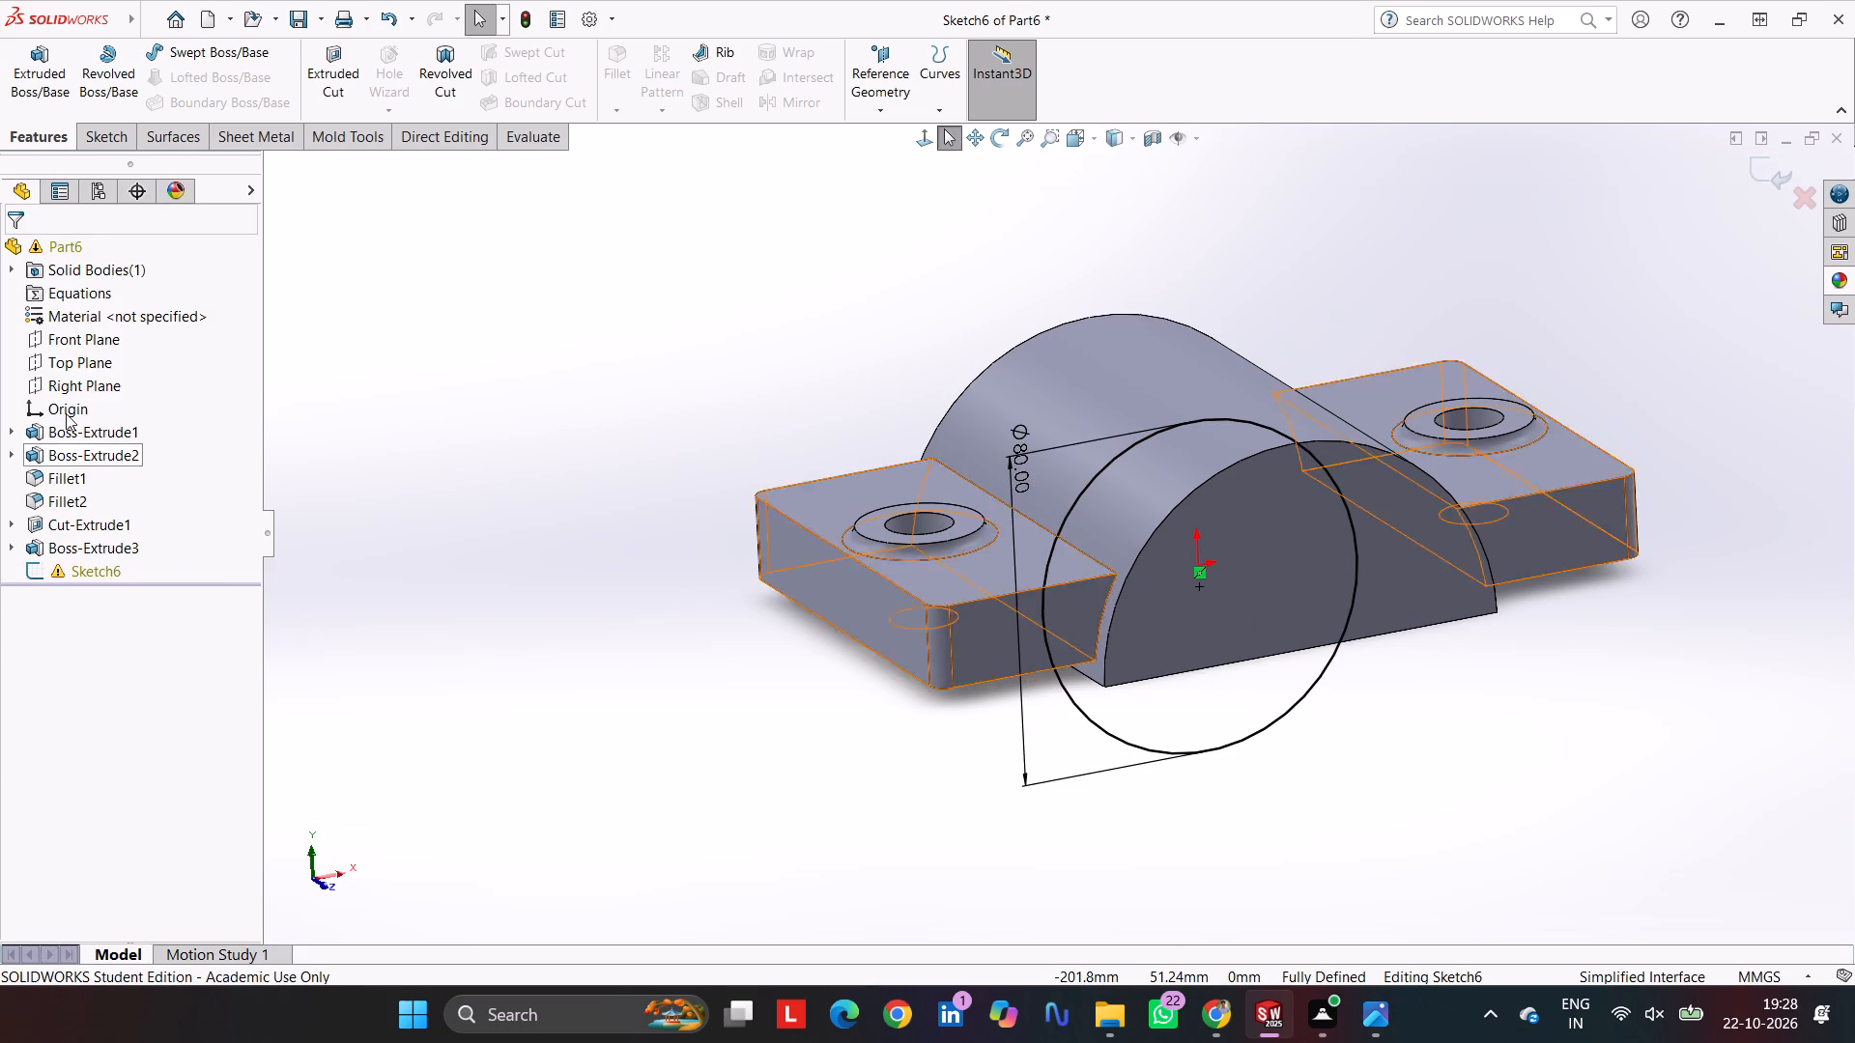
Rebuild the part with the redrawn circle sketch.
left_click(102, 581)
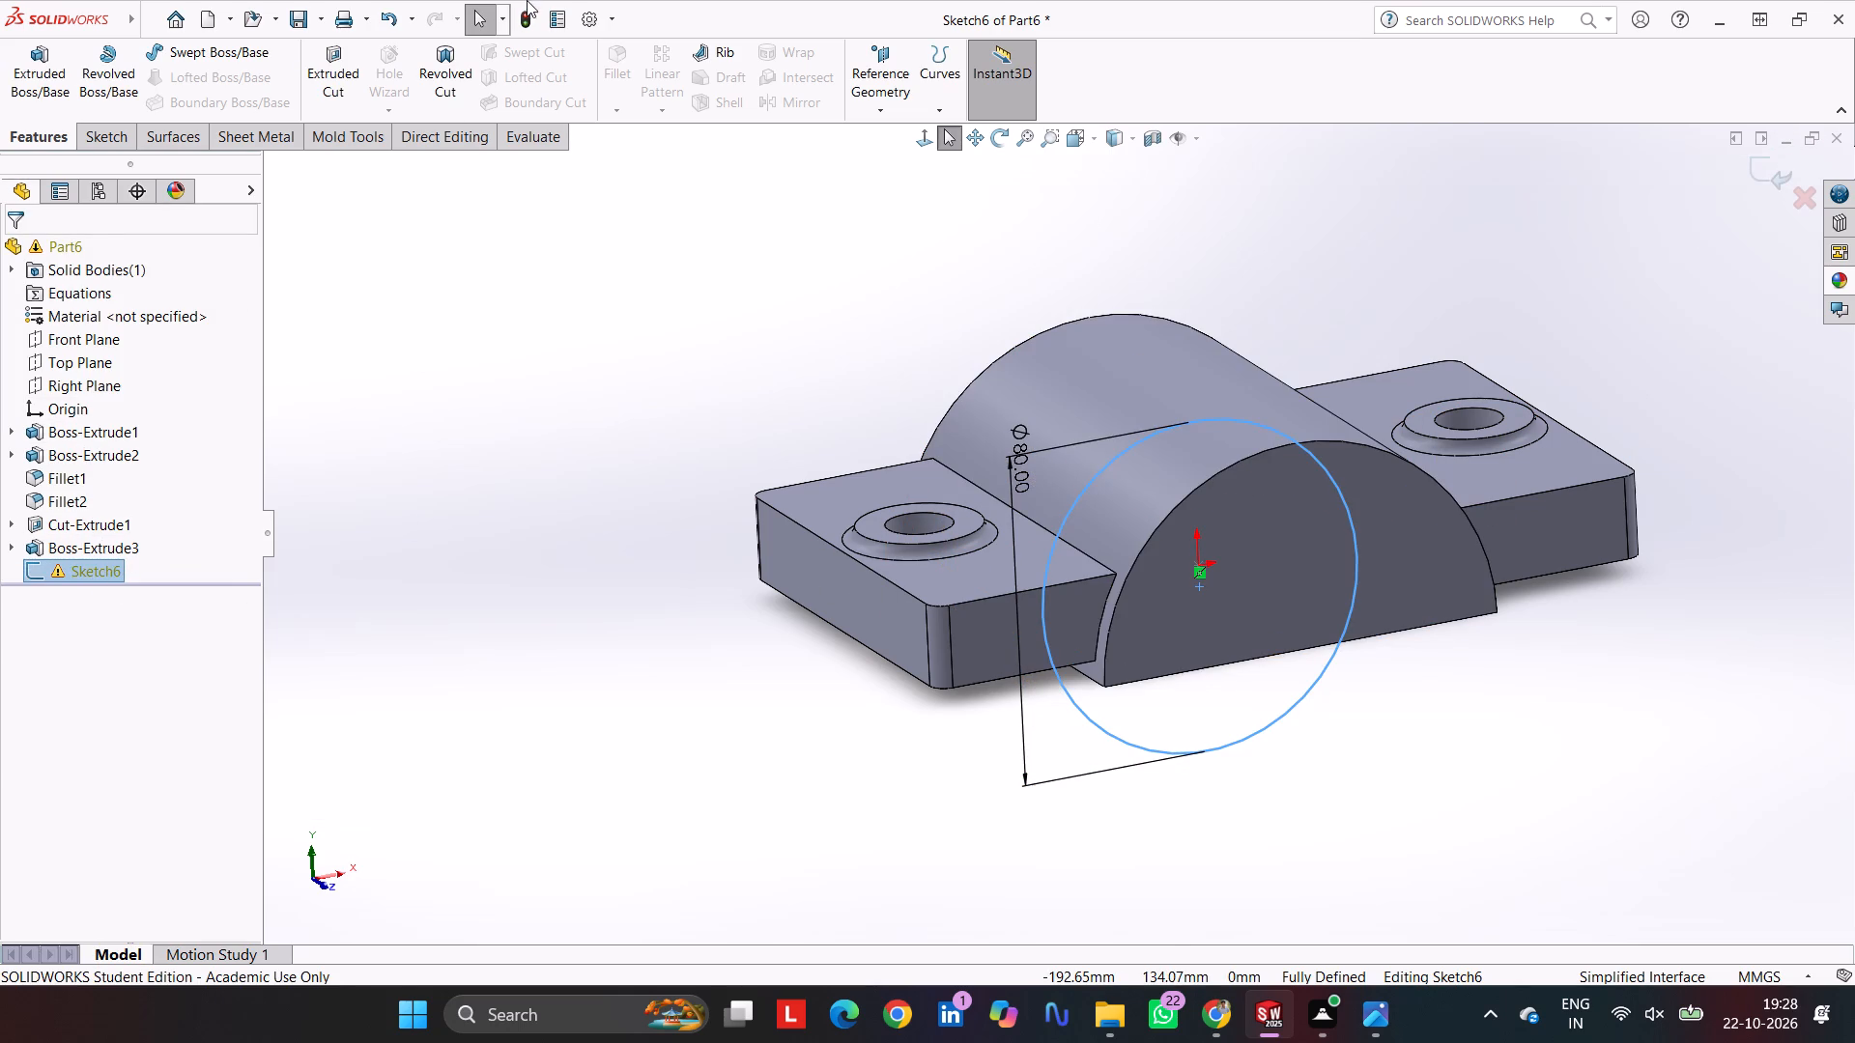
left_click(526, 13)
left_click(532, 289)
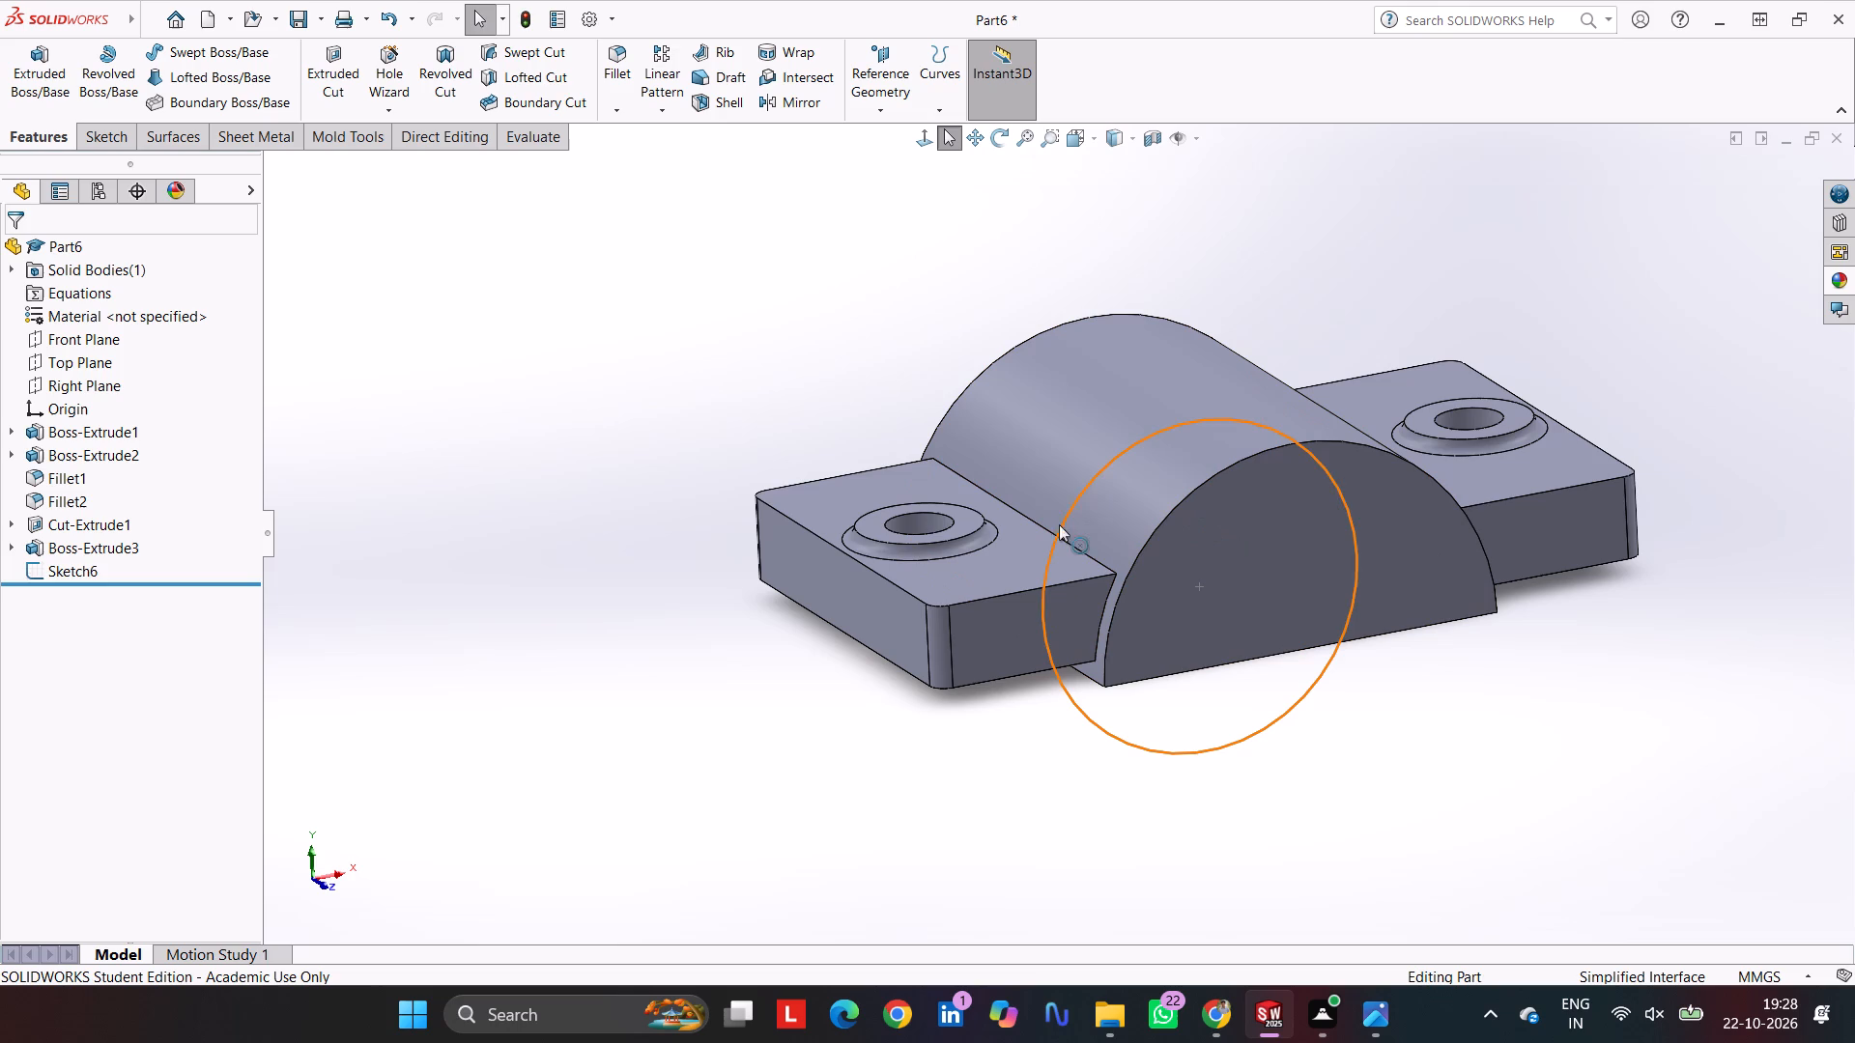
Reopen the circle's sketch and draw a corner rectangle about 88 mm wide spanning the circle across the arch's bottom edge.
left_click(55, 565)
left_click(71, 508)
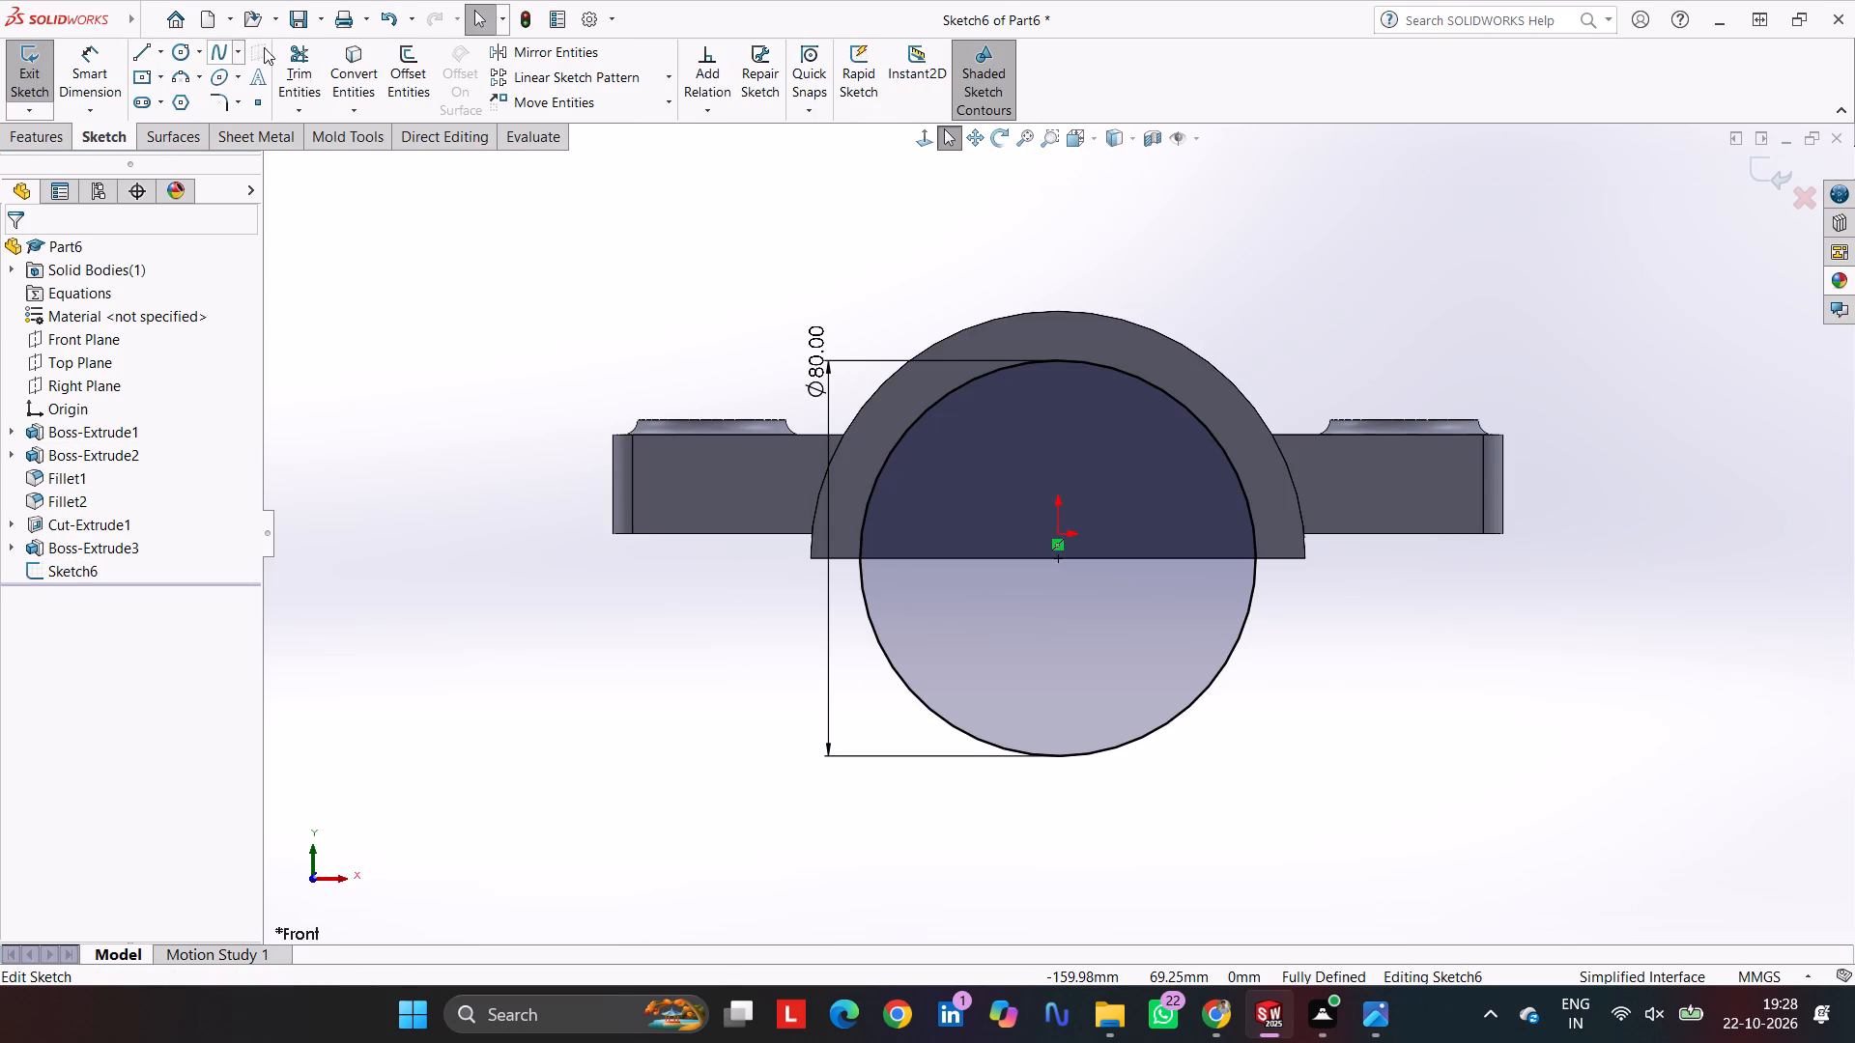
left_click(163, 74)
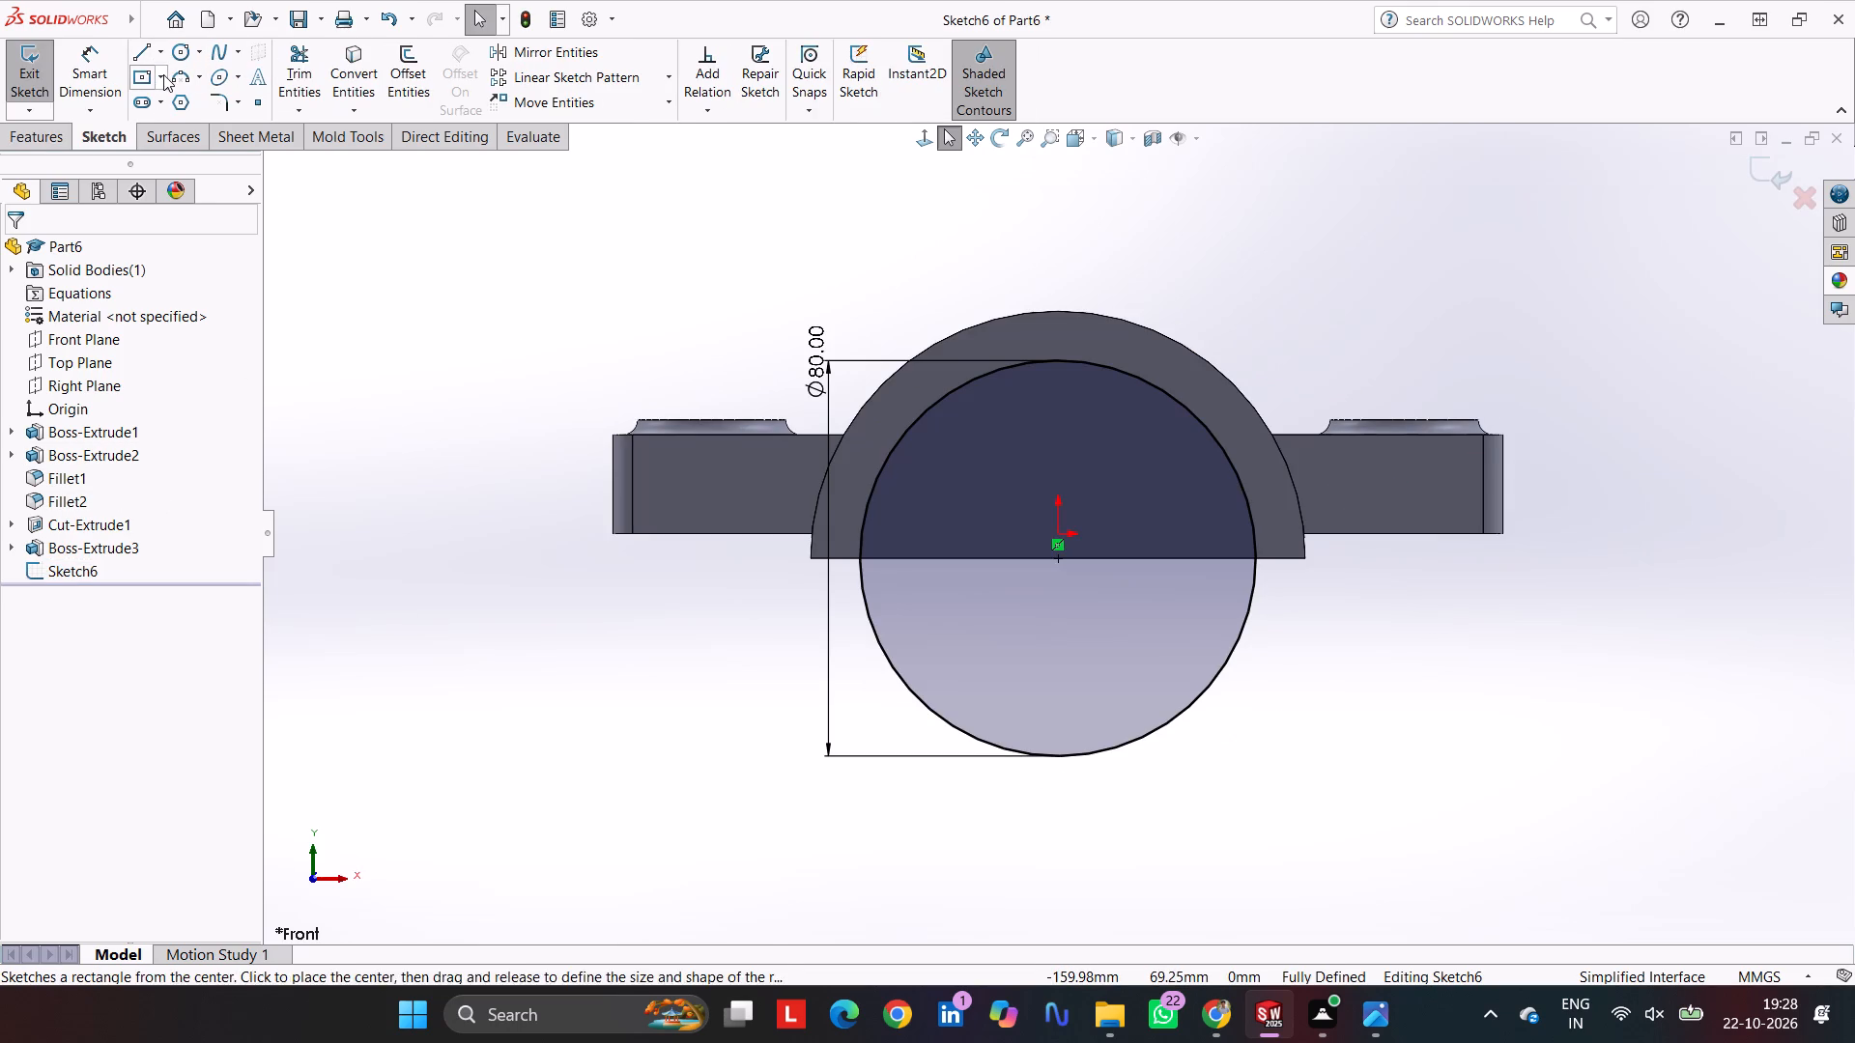
left_click(227, 103)
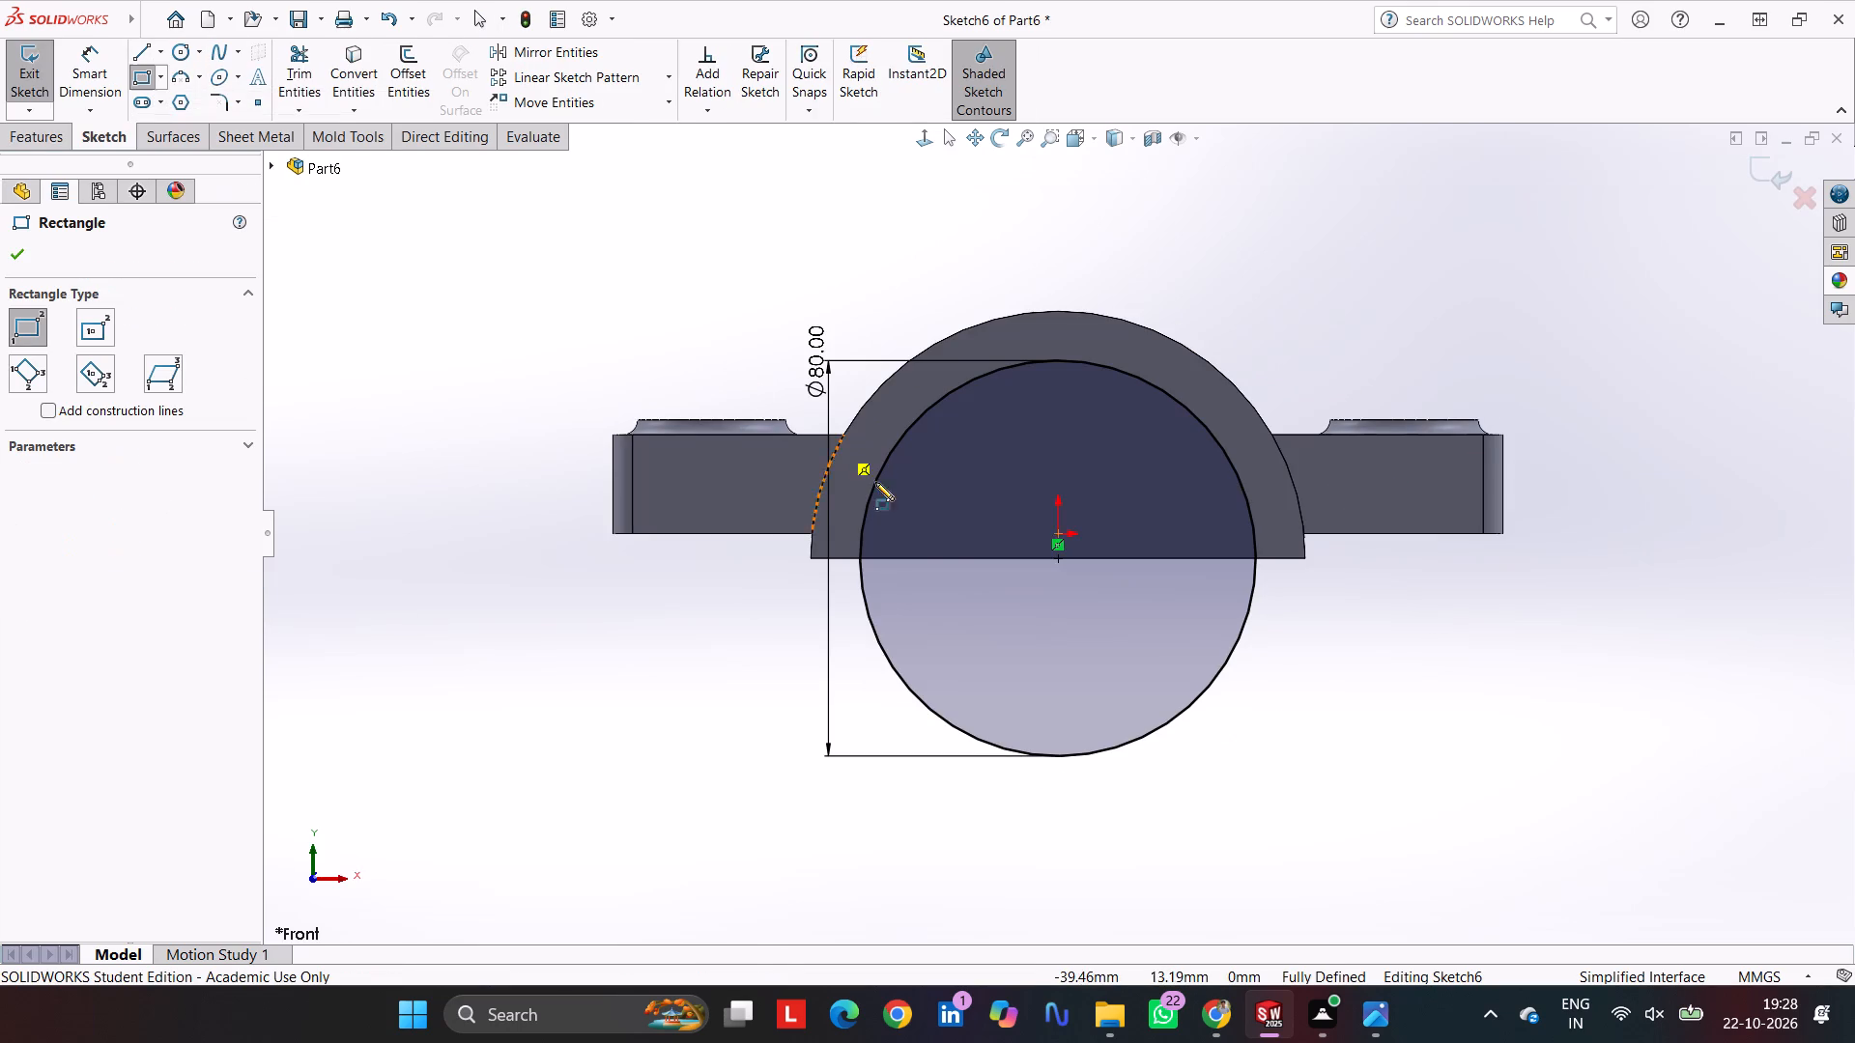
scroll(963, 504, "down", 1)
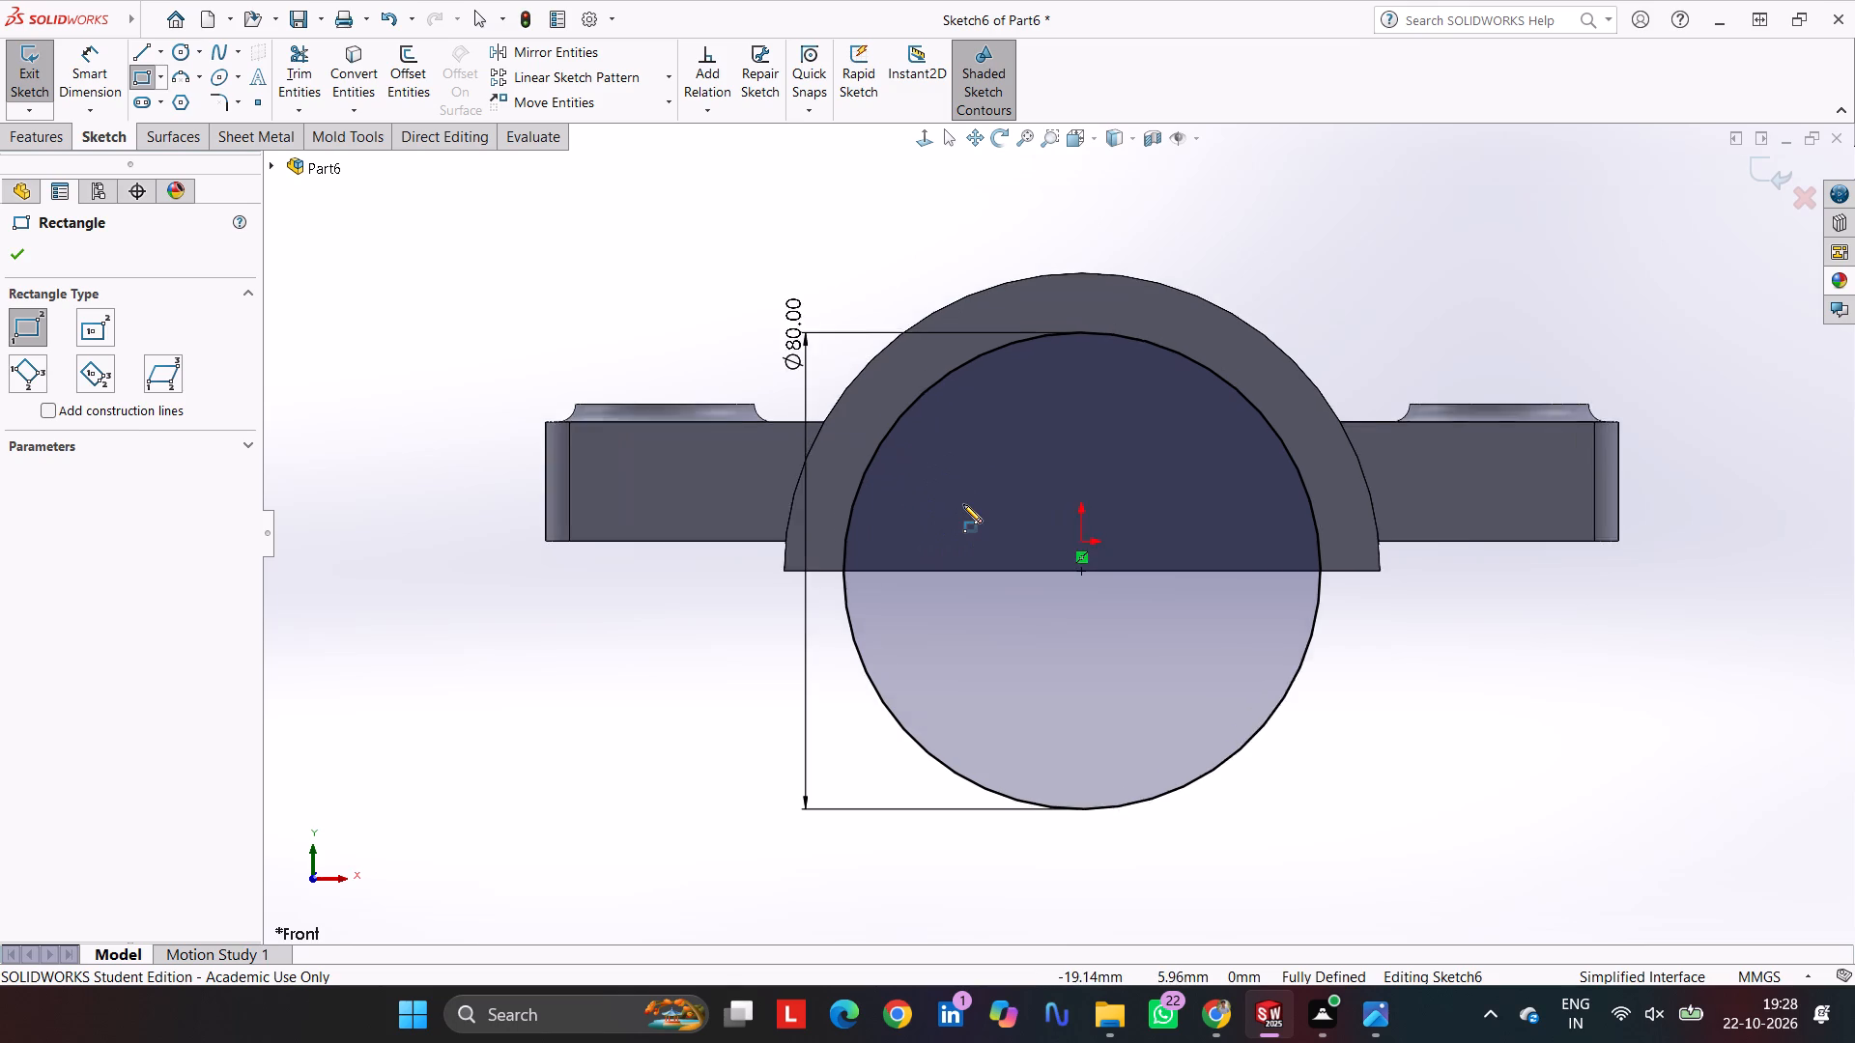
scroll(963, 504, "down", 4)
left_click_drag(692, 625, 1124, 746)
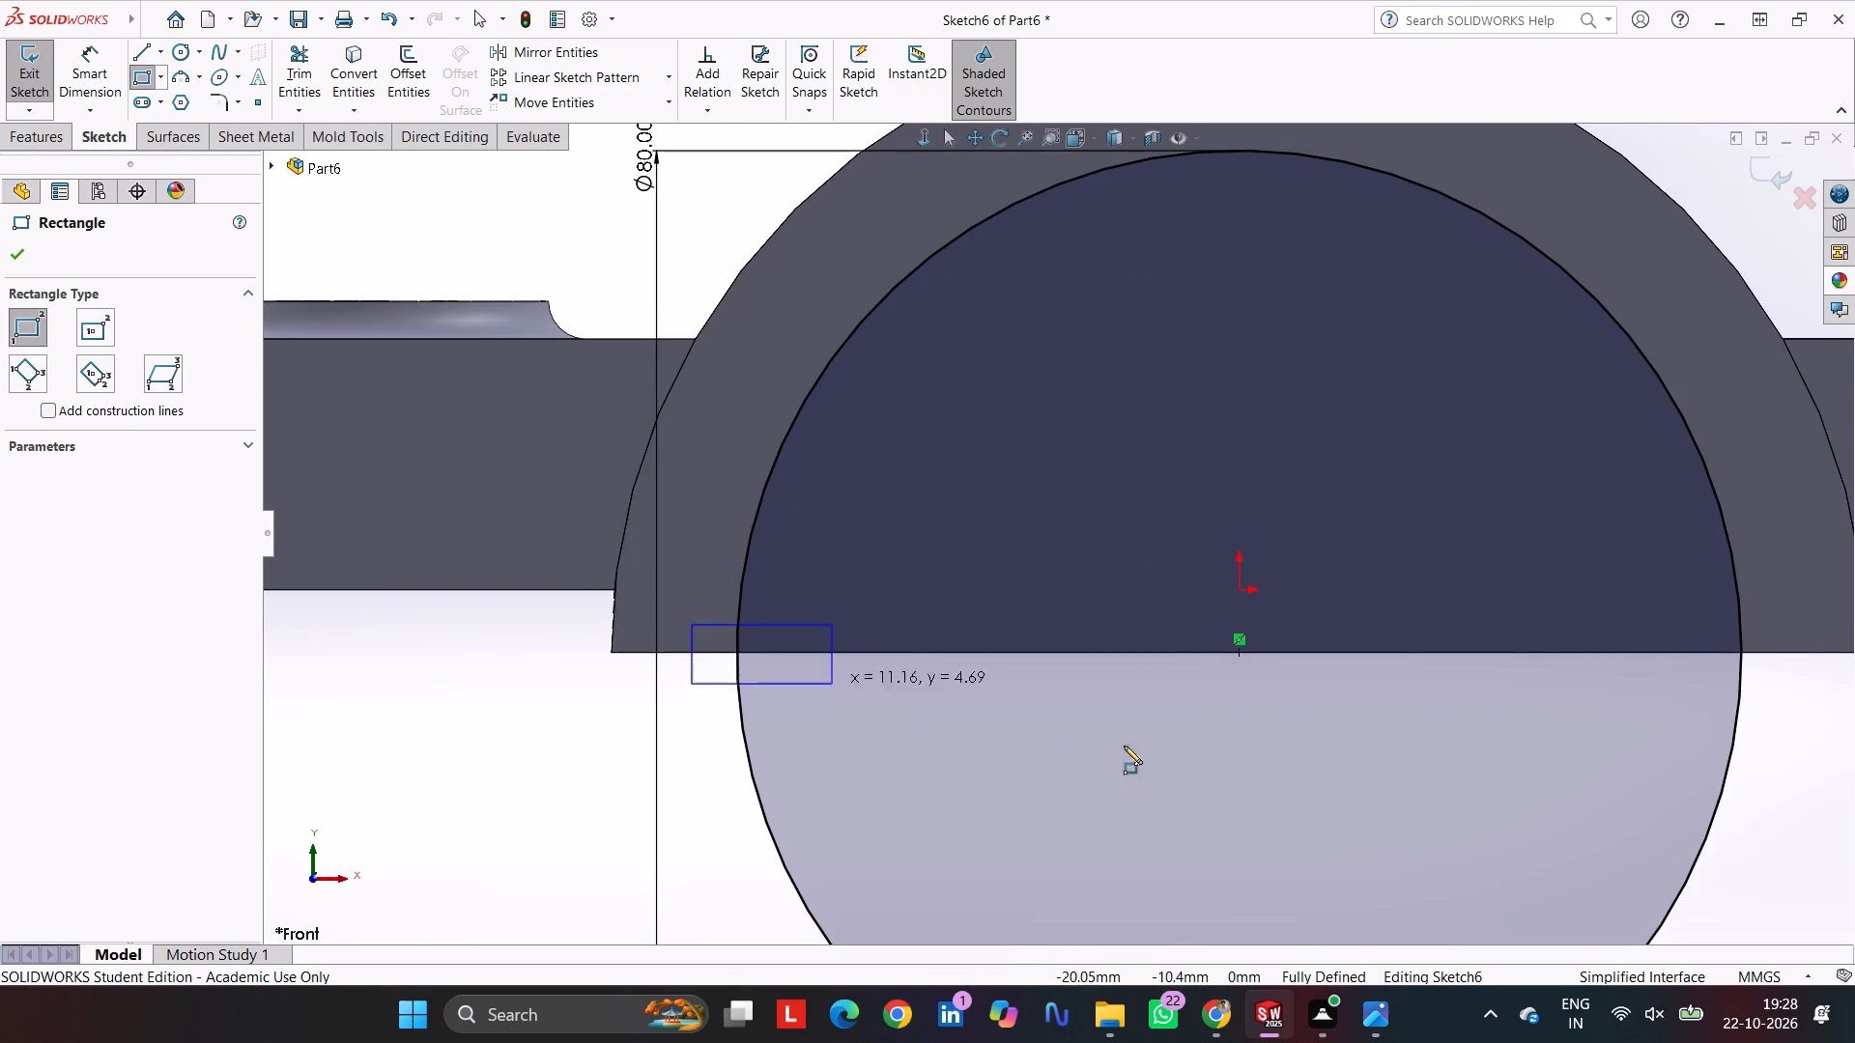
left_click_drag(1124, 746, 1803, 743)
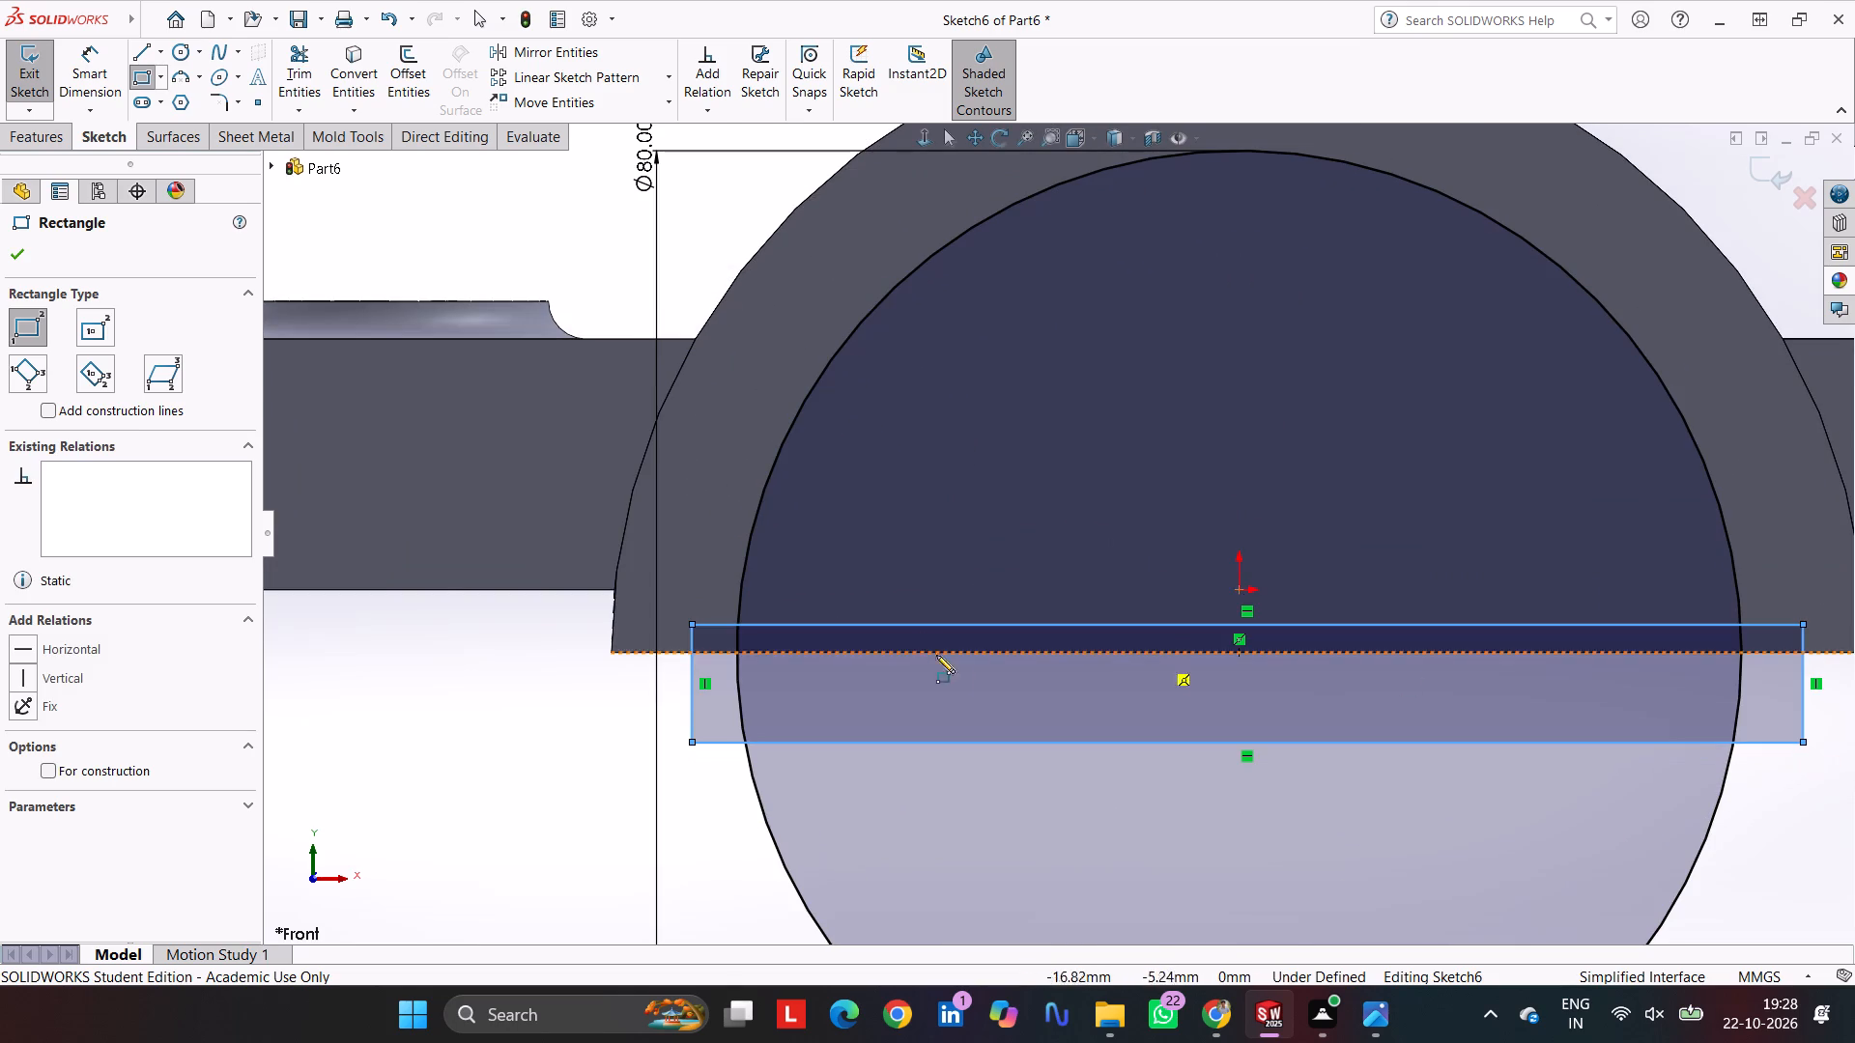
Dimension the rectangle's width as 90 mm.
left_click(94, 65)
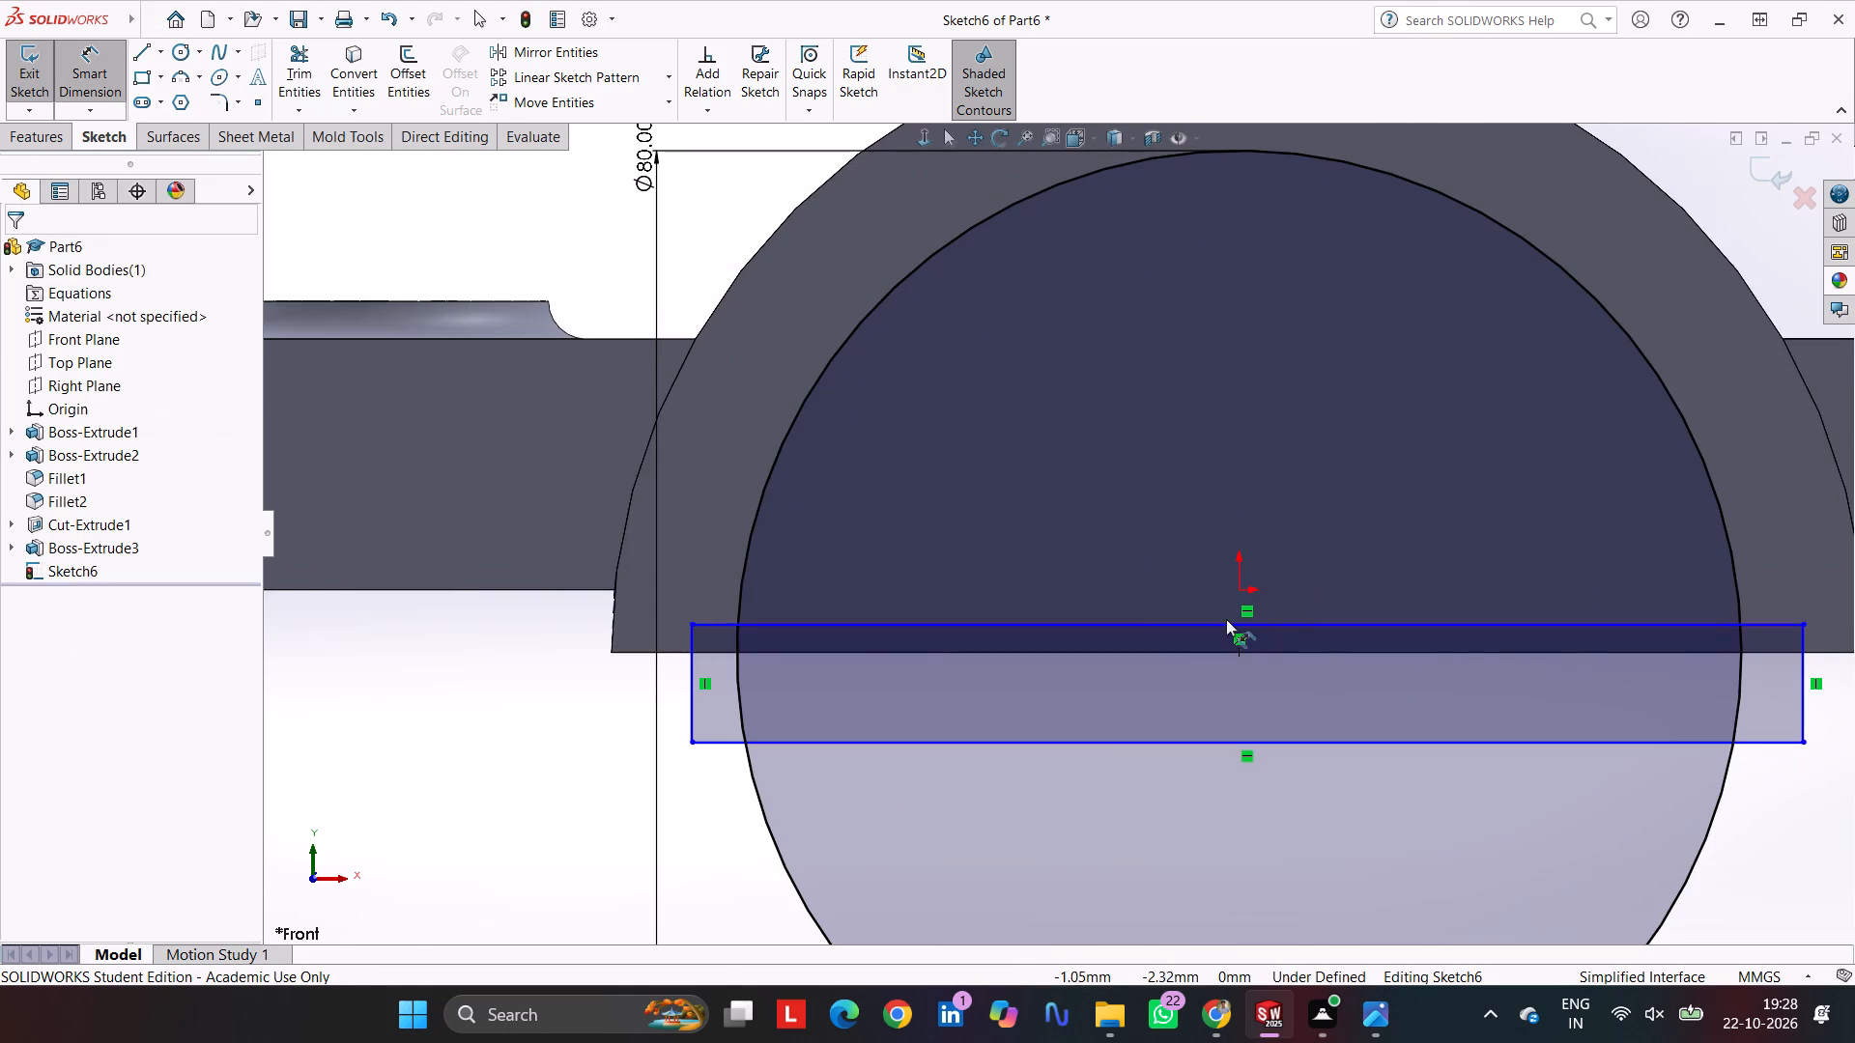
left_click(1219, 620)
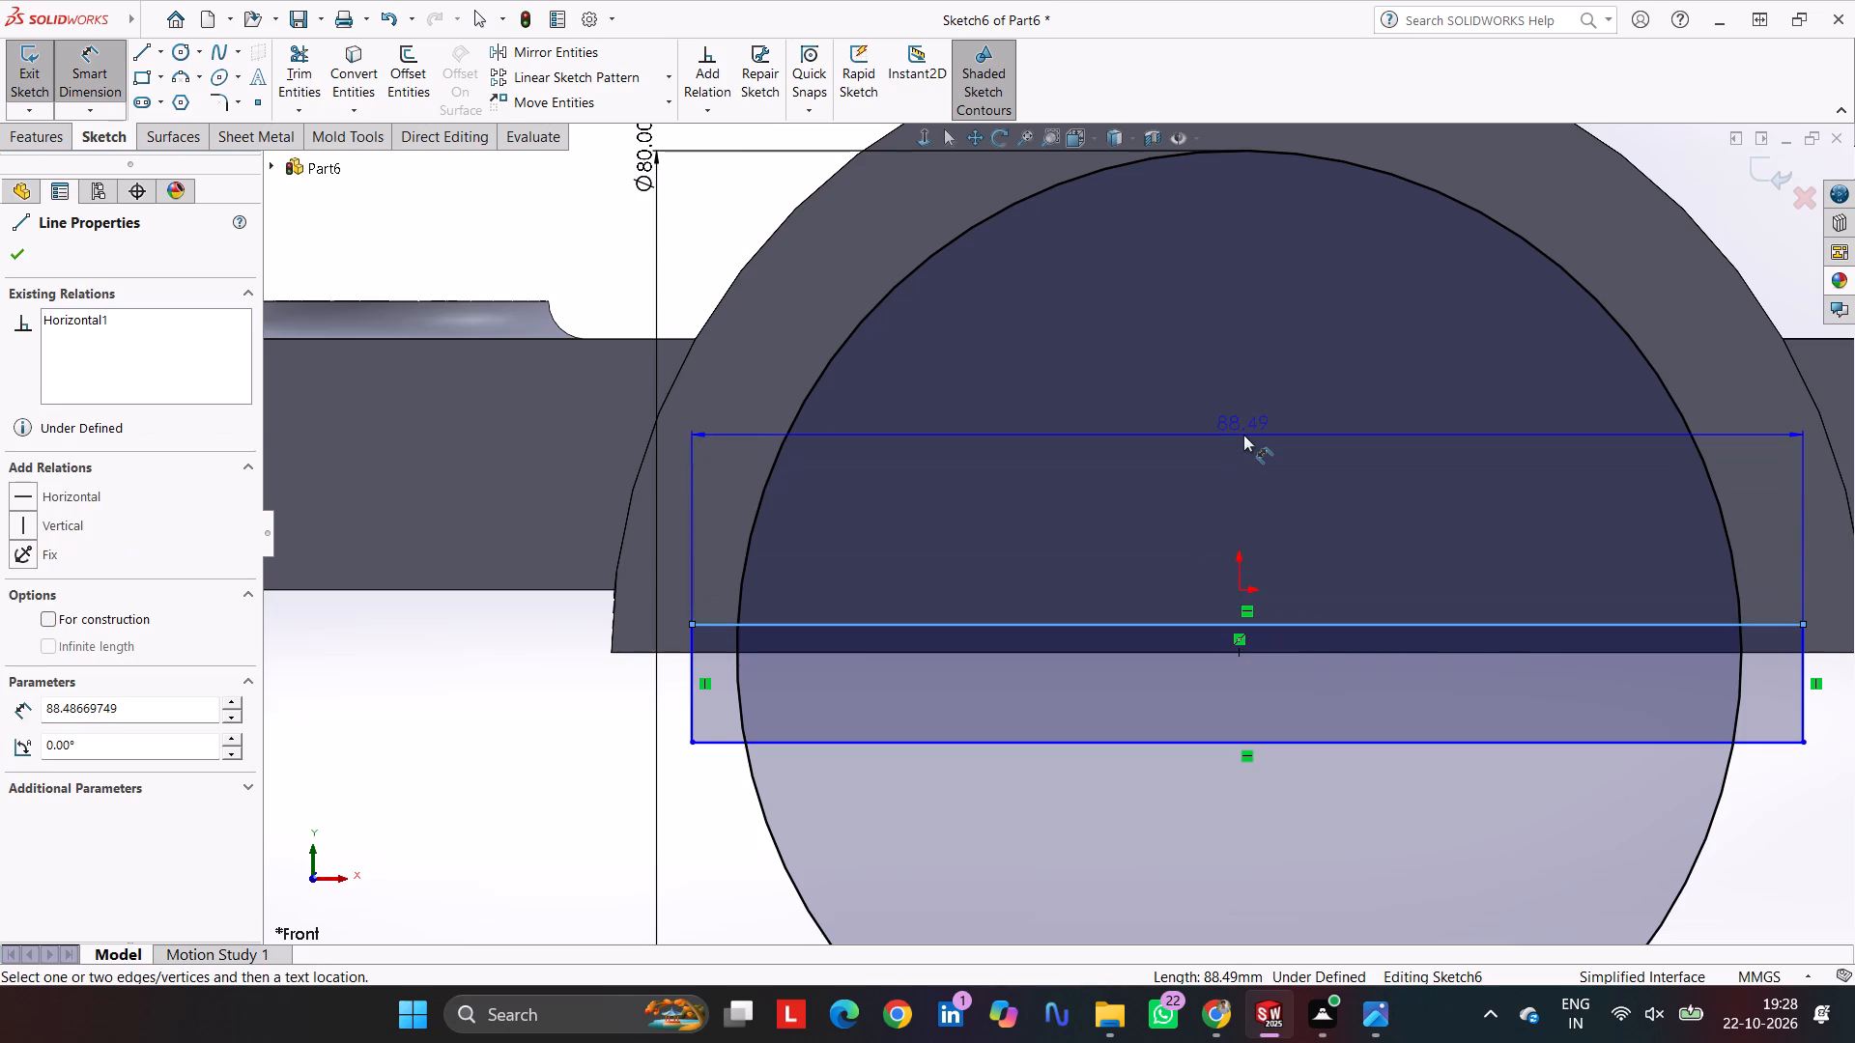
left_click(1243, 435)
type("90")
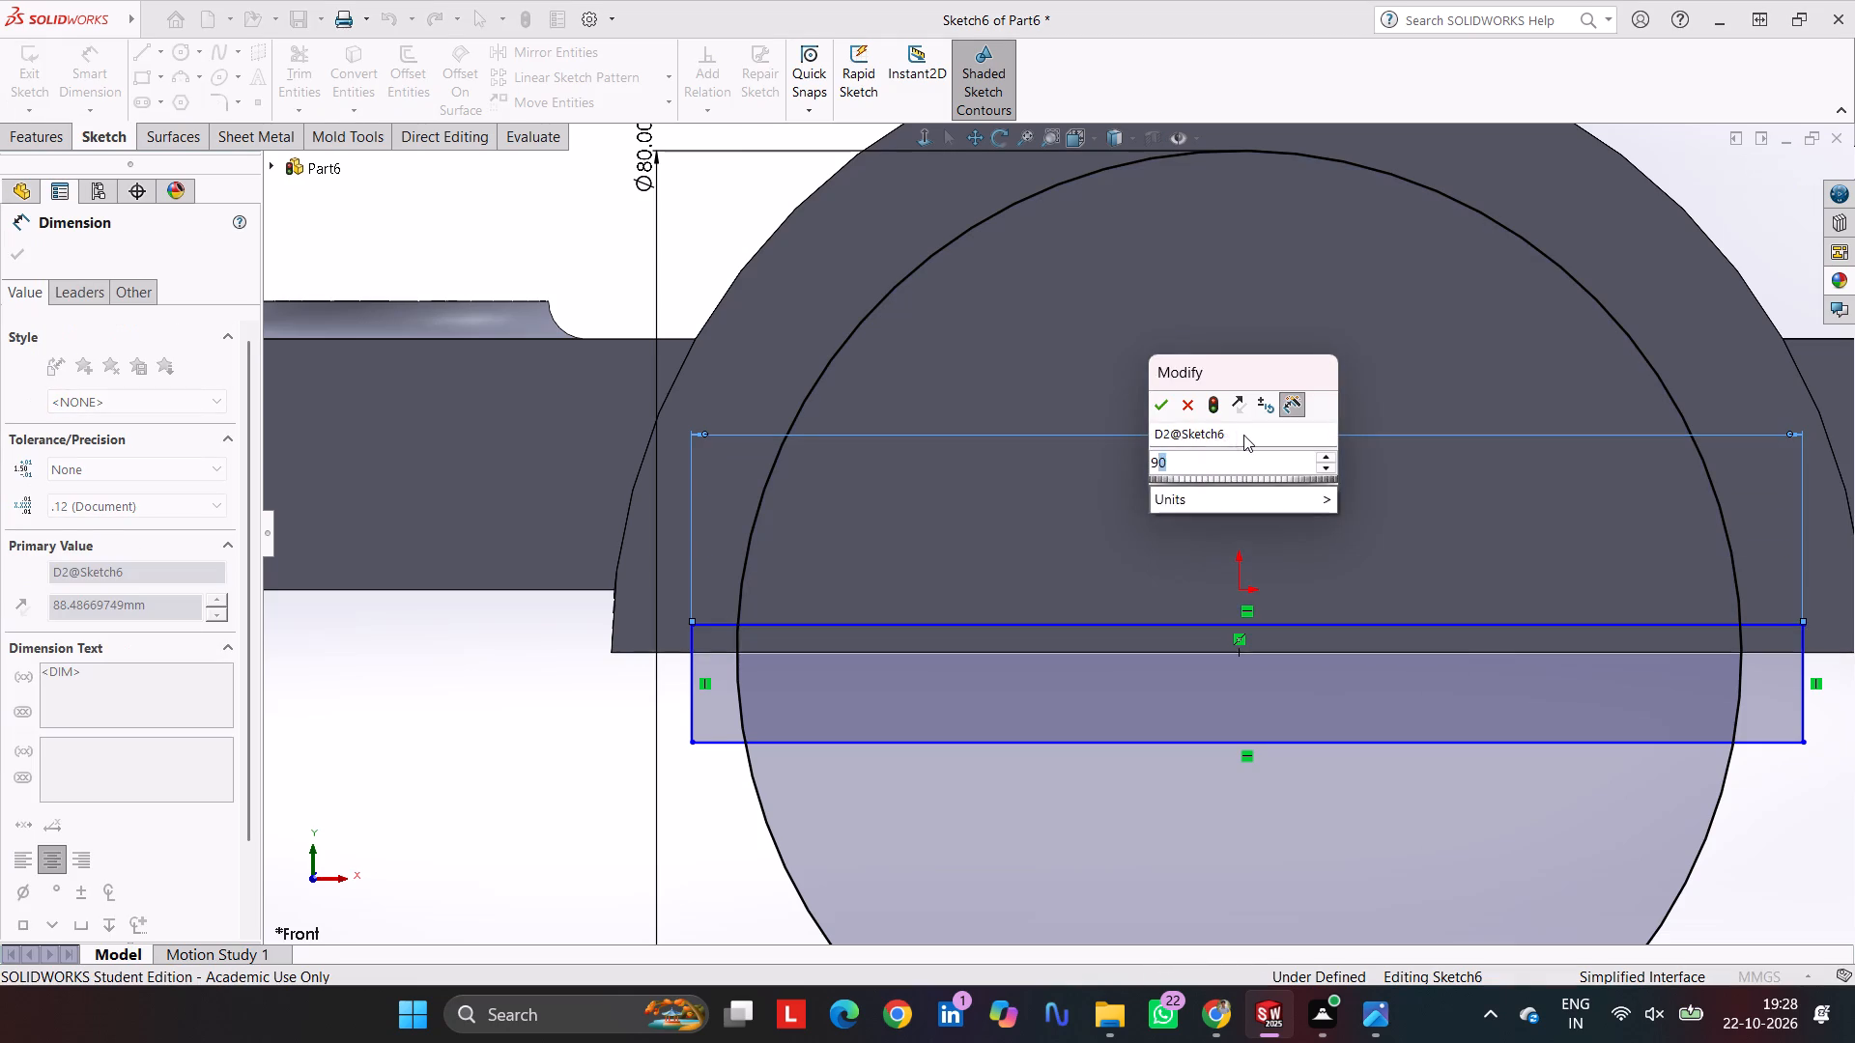
key("Return")
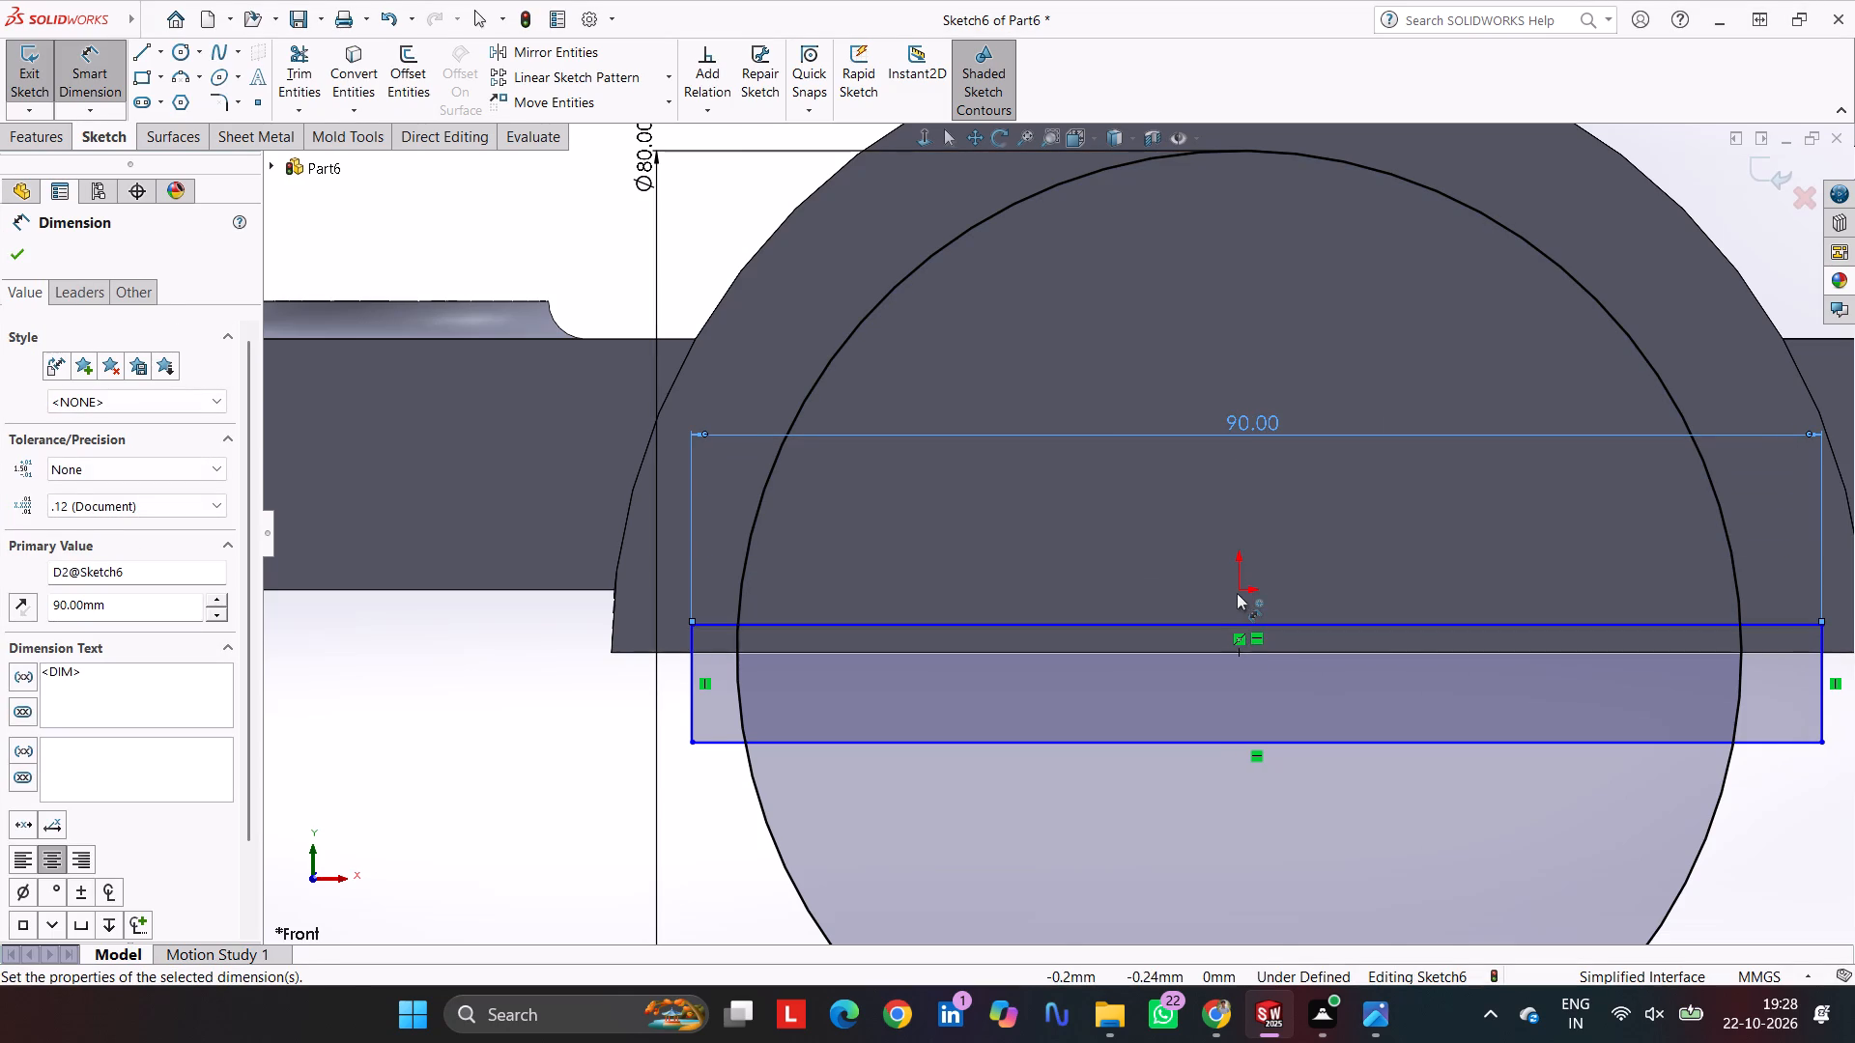
Dimension the rectangle's left side 45 mm from the origin.
left_click(1237, 593)
left_click(693, 648)
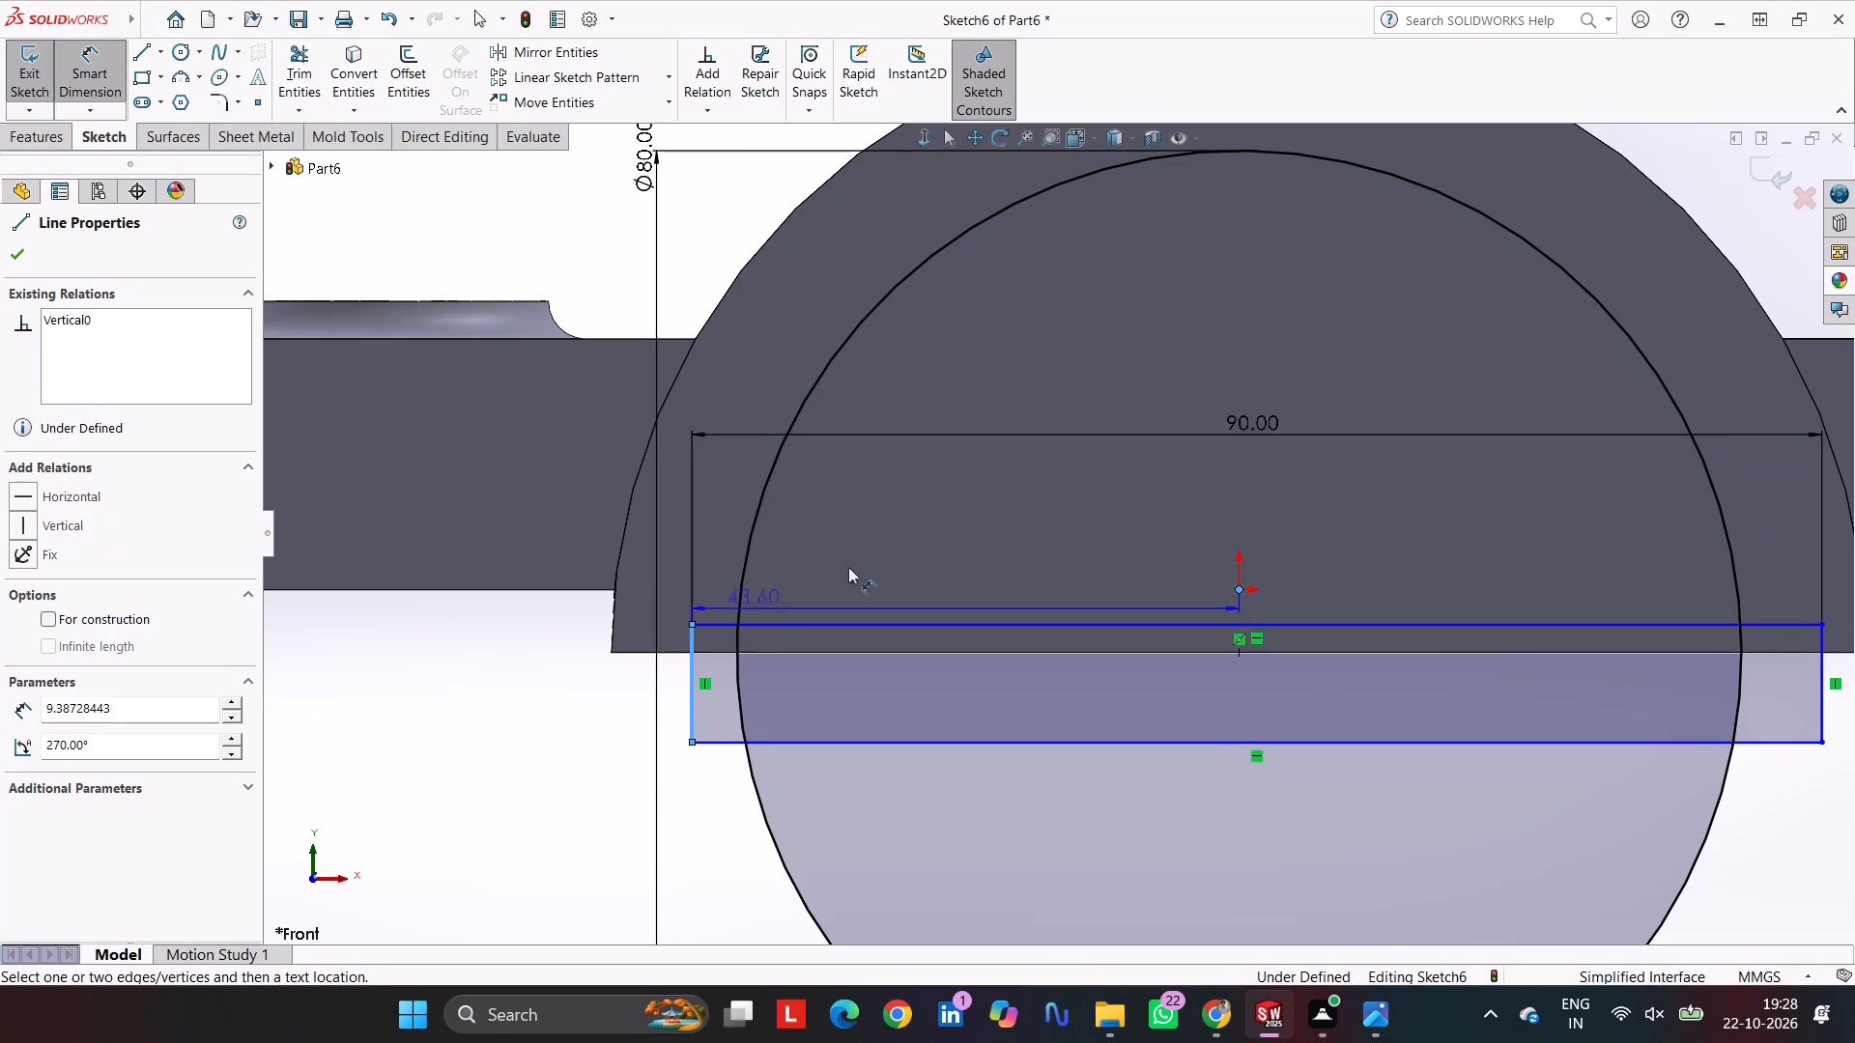
left_click(873, 556)
type("45")
key("Return")
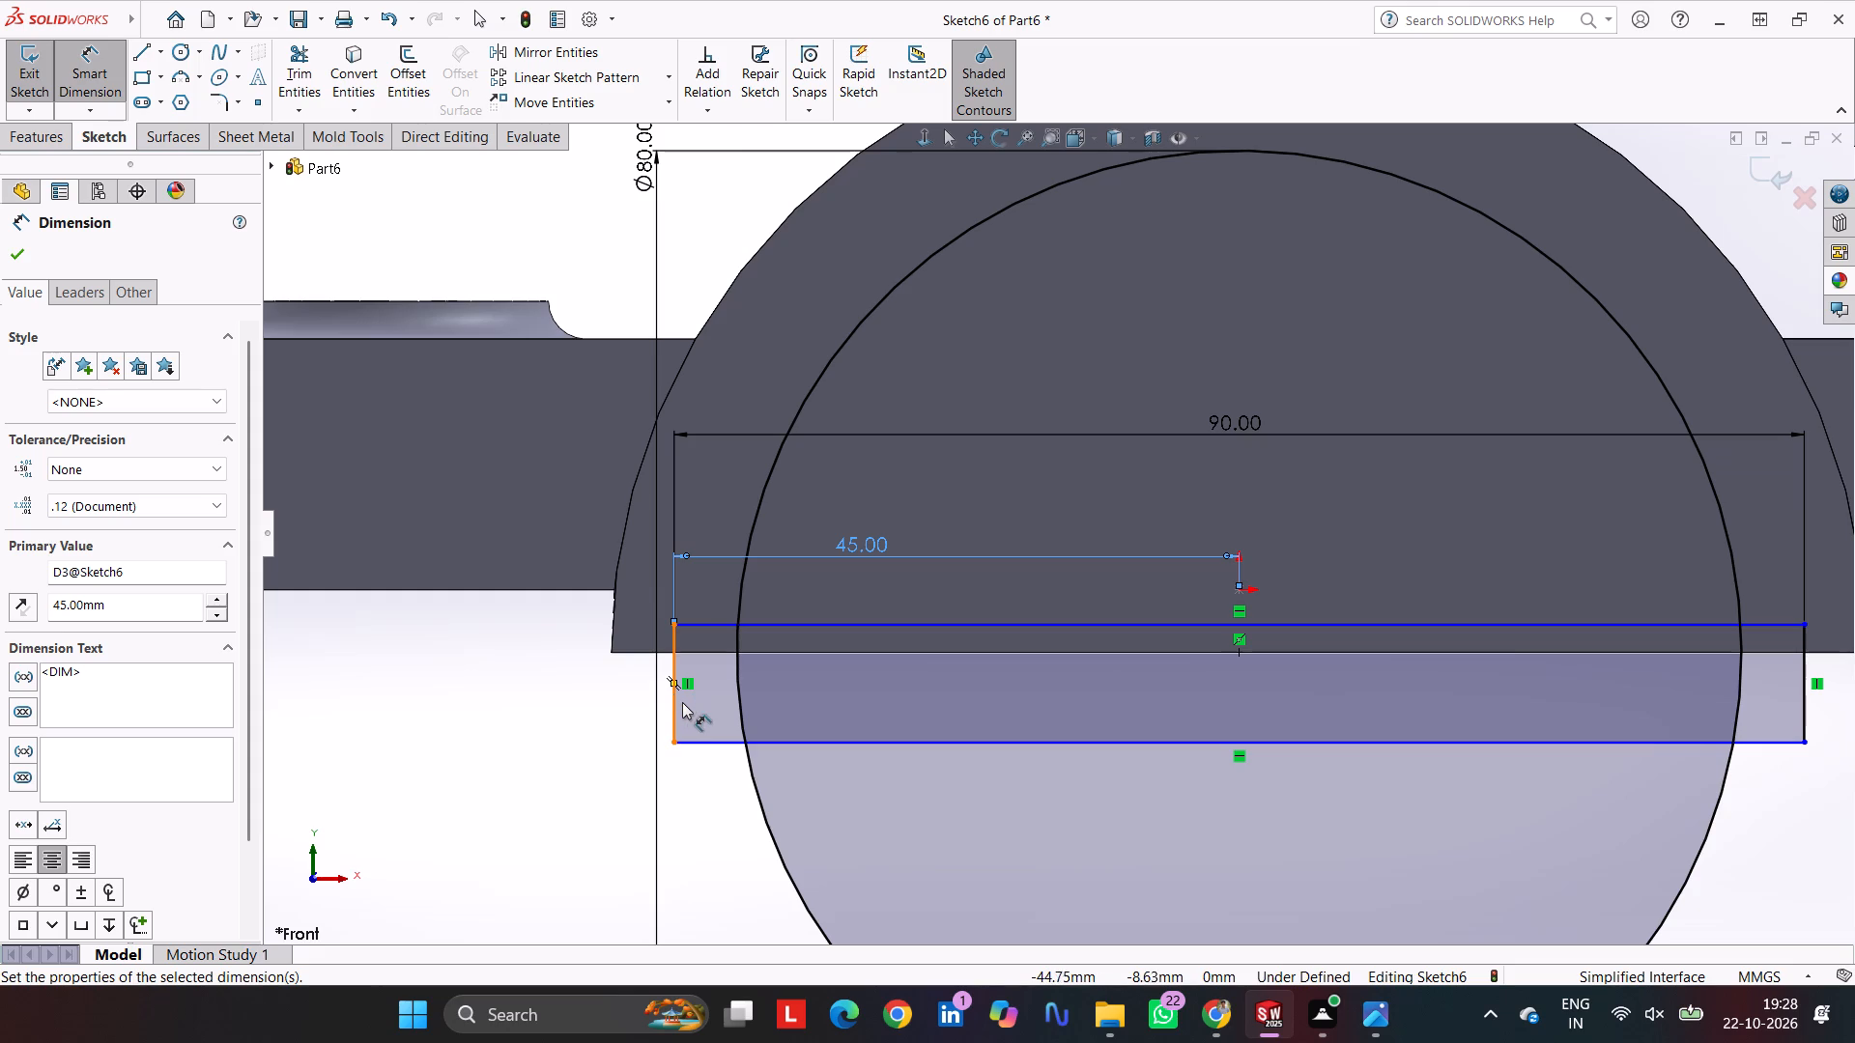
key("Escape")
key("Escape")
key("Escape")
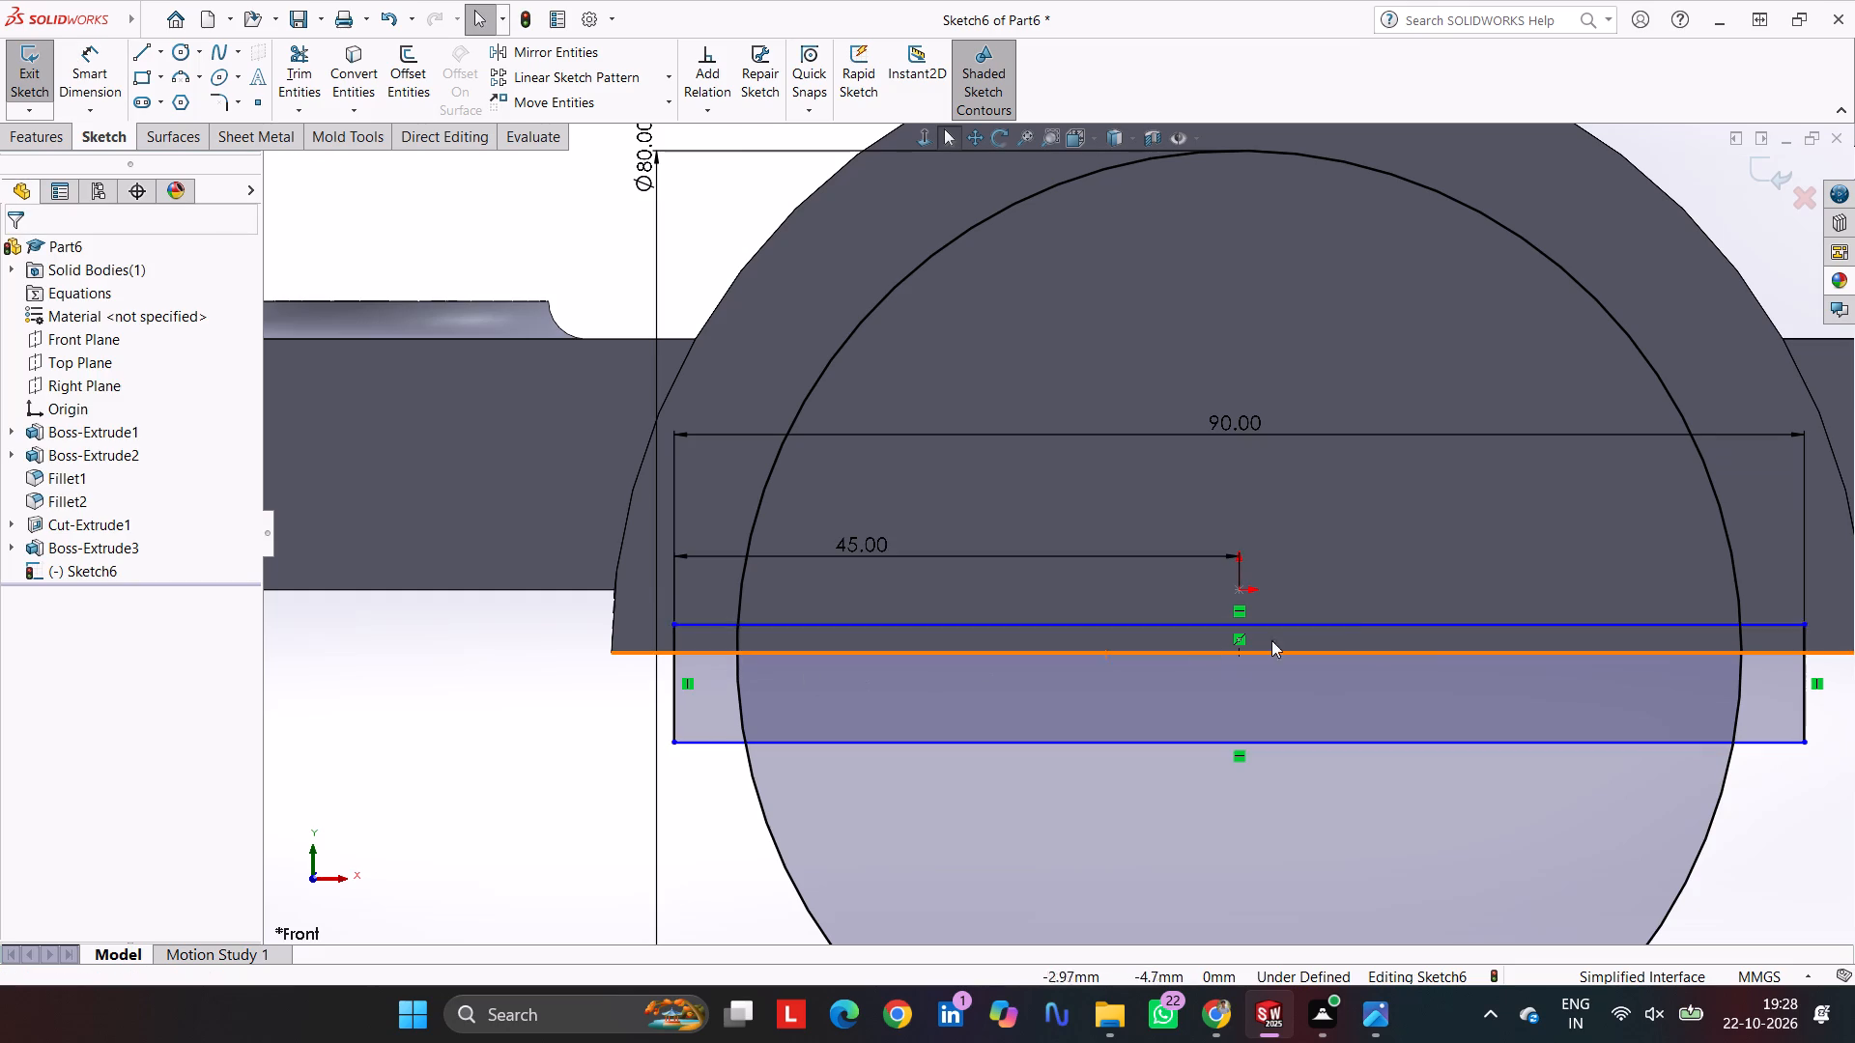
key("Escape")
key("Escape")
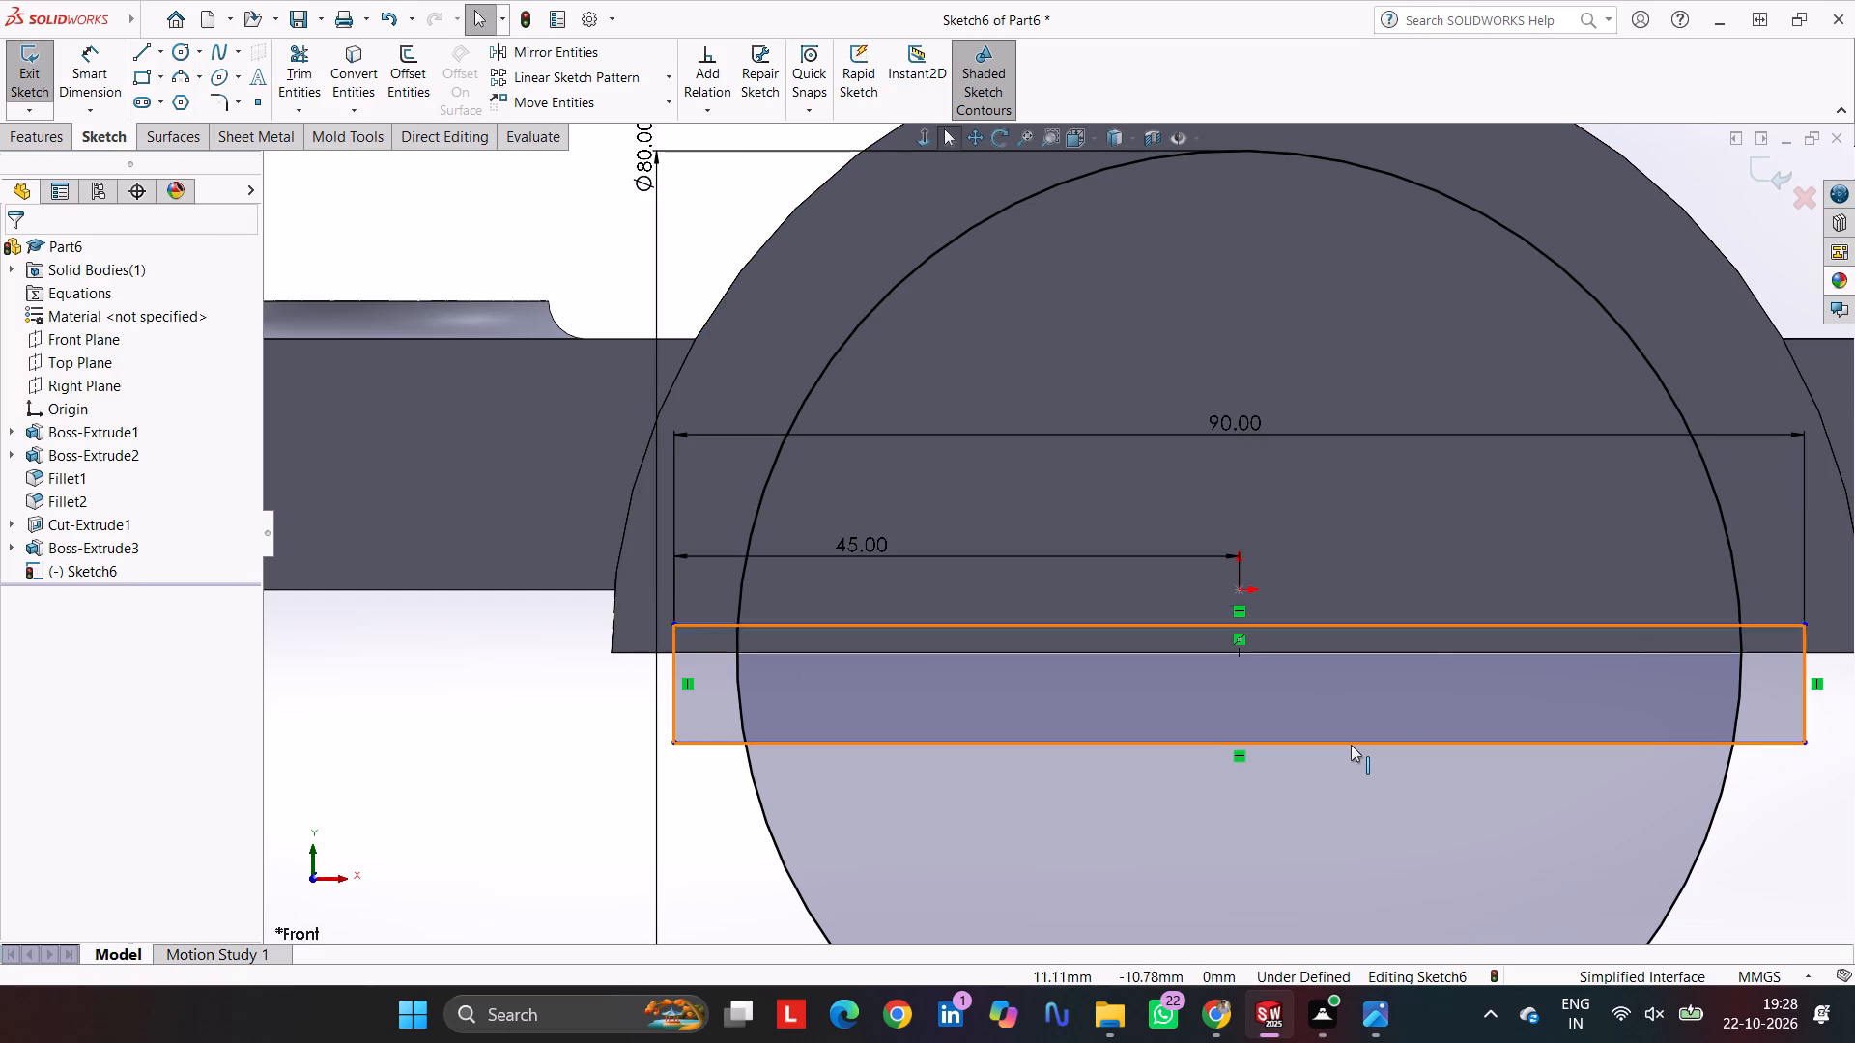
Delete the rectangle's bottom and top lines, keeping its two vertical sides.
left_click(1351, 745)
key("Delete")
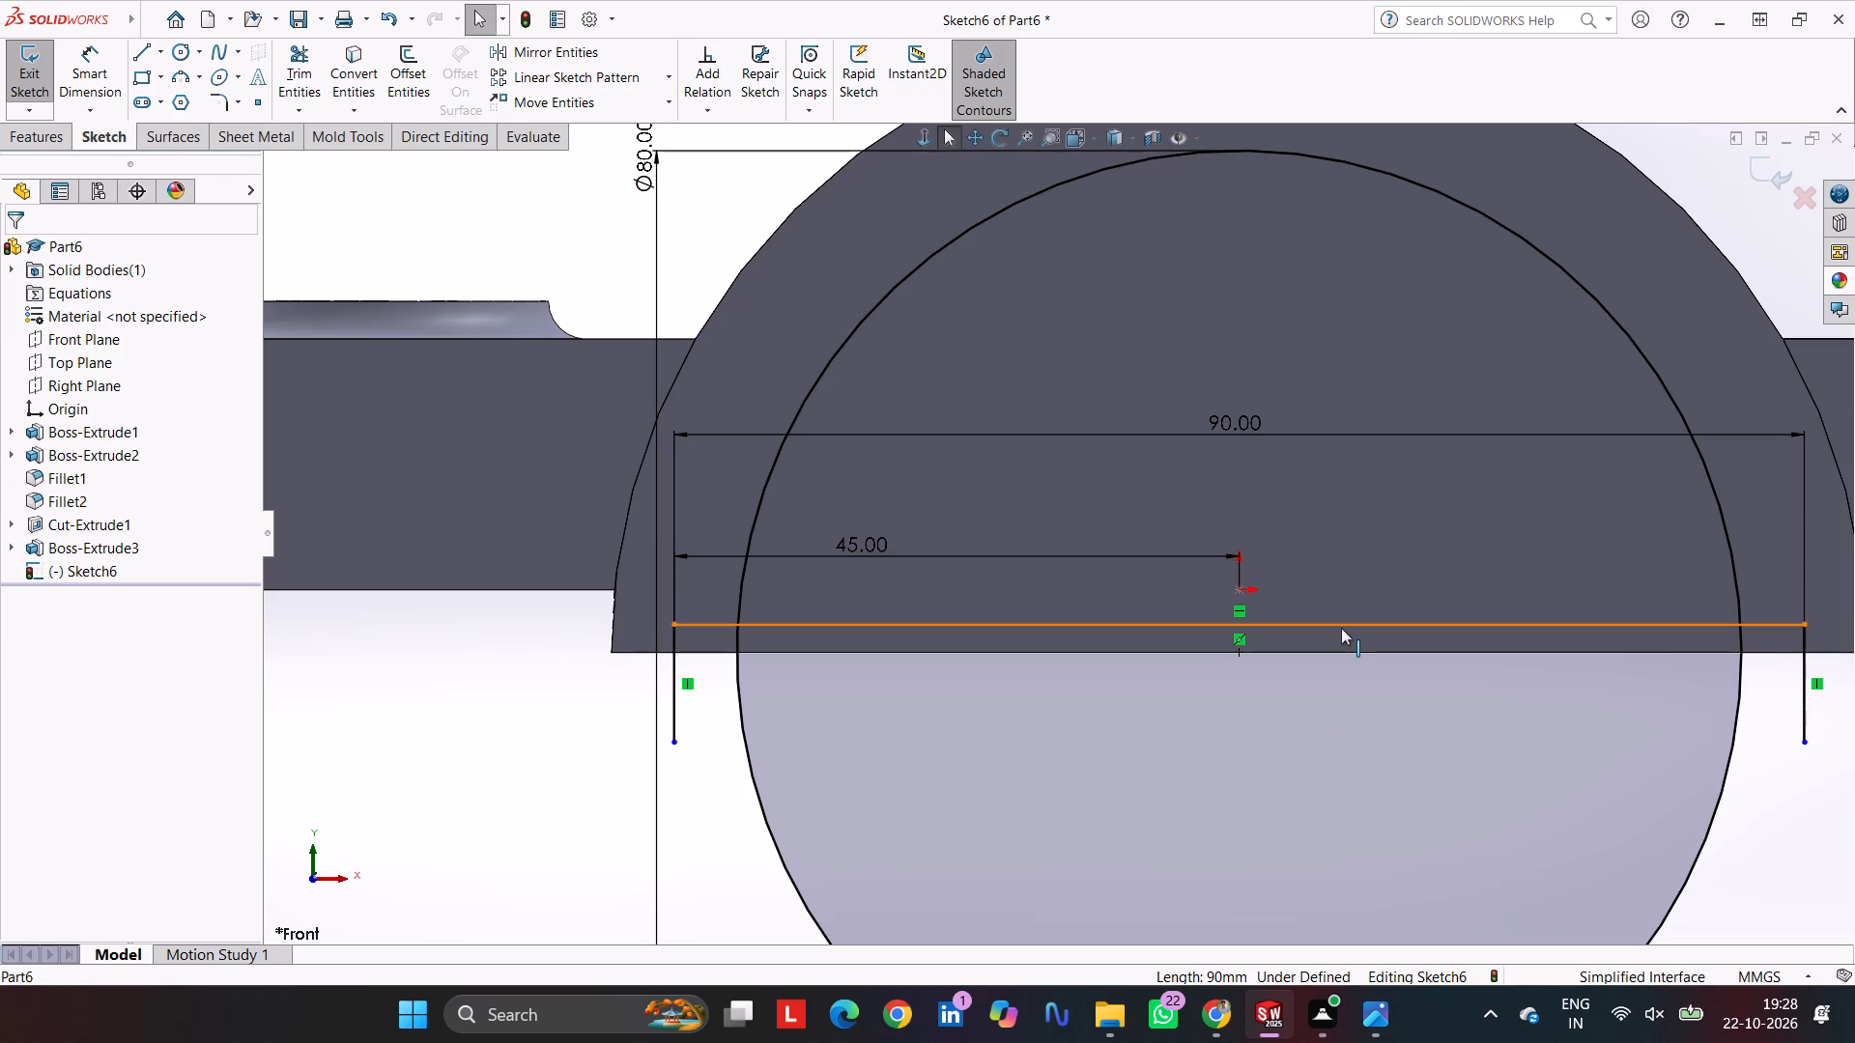
left_click(1341, 628)
key("Delete")
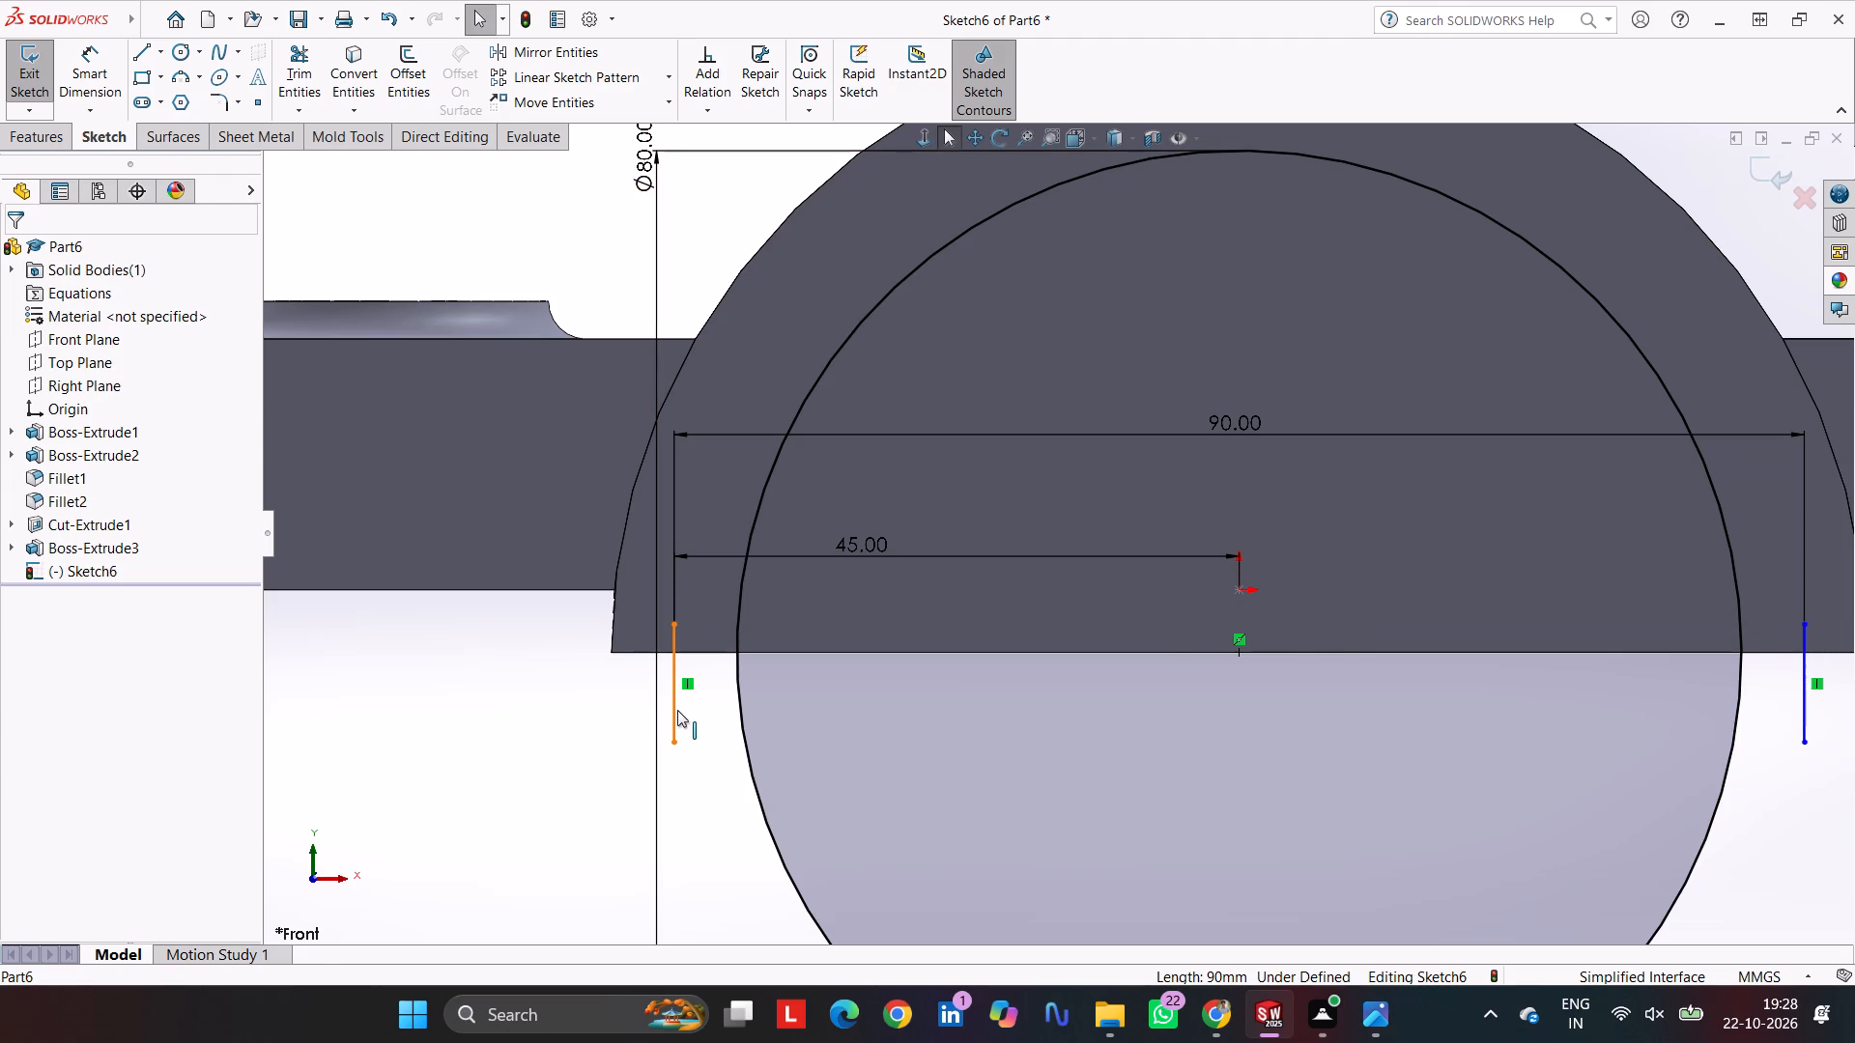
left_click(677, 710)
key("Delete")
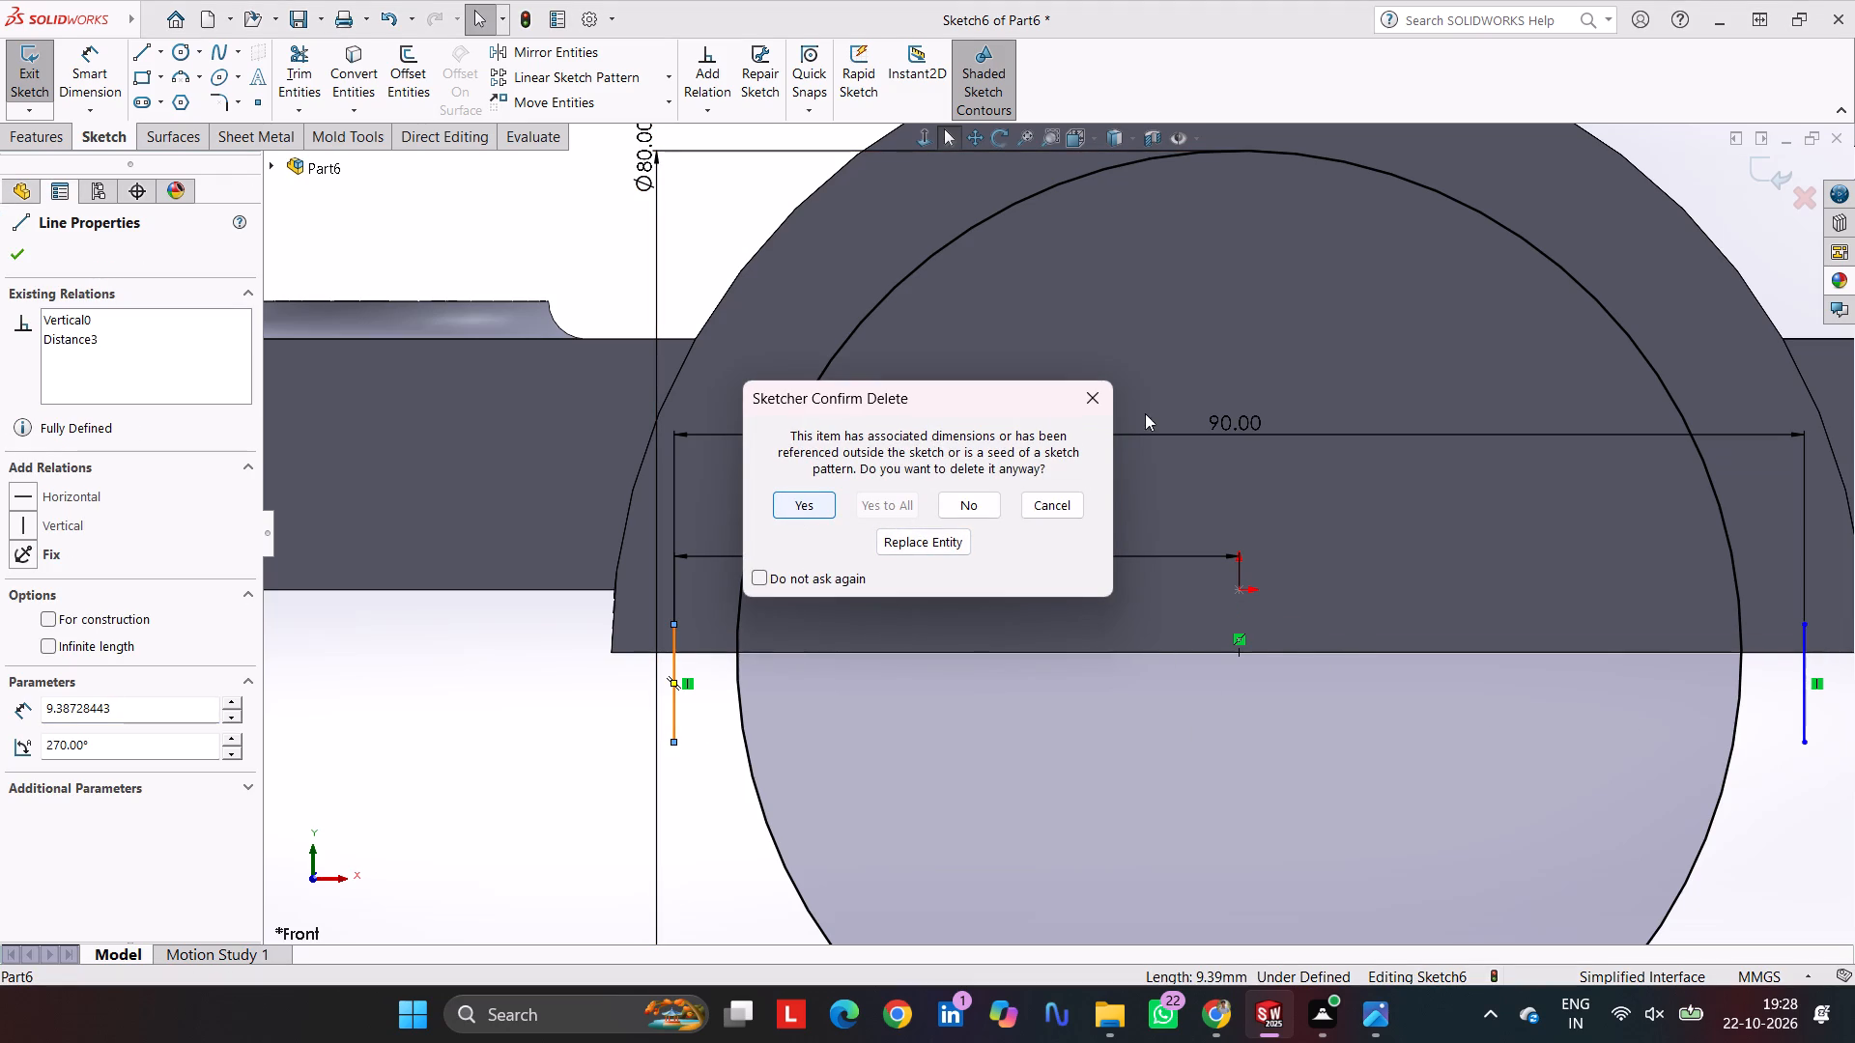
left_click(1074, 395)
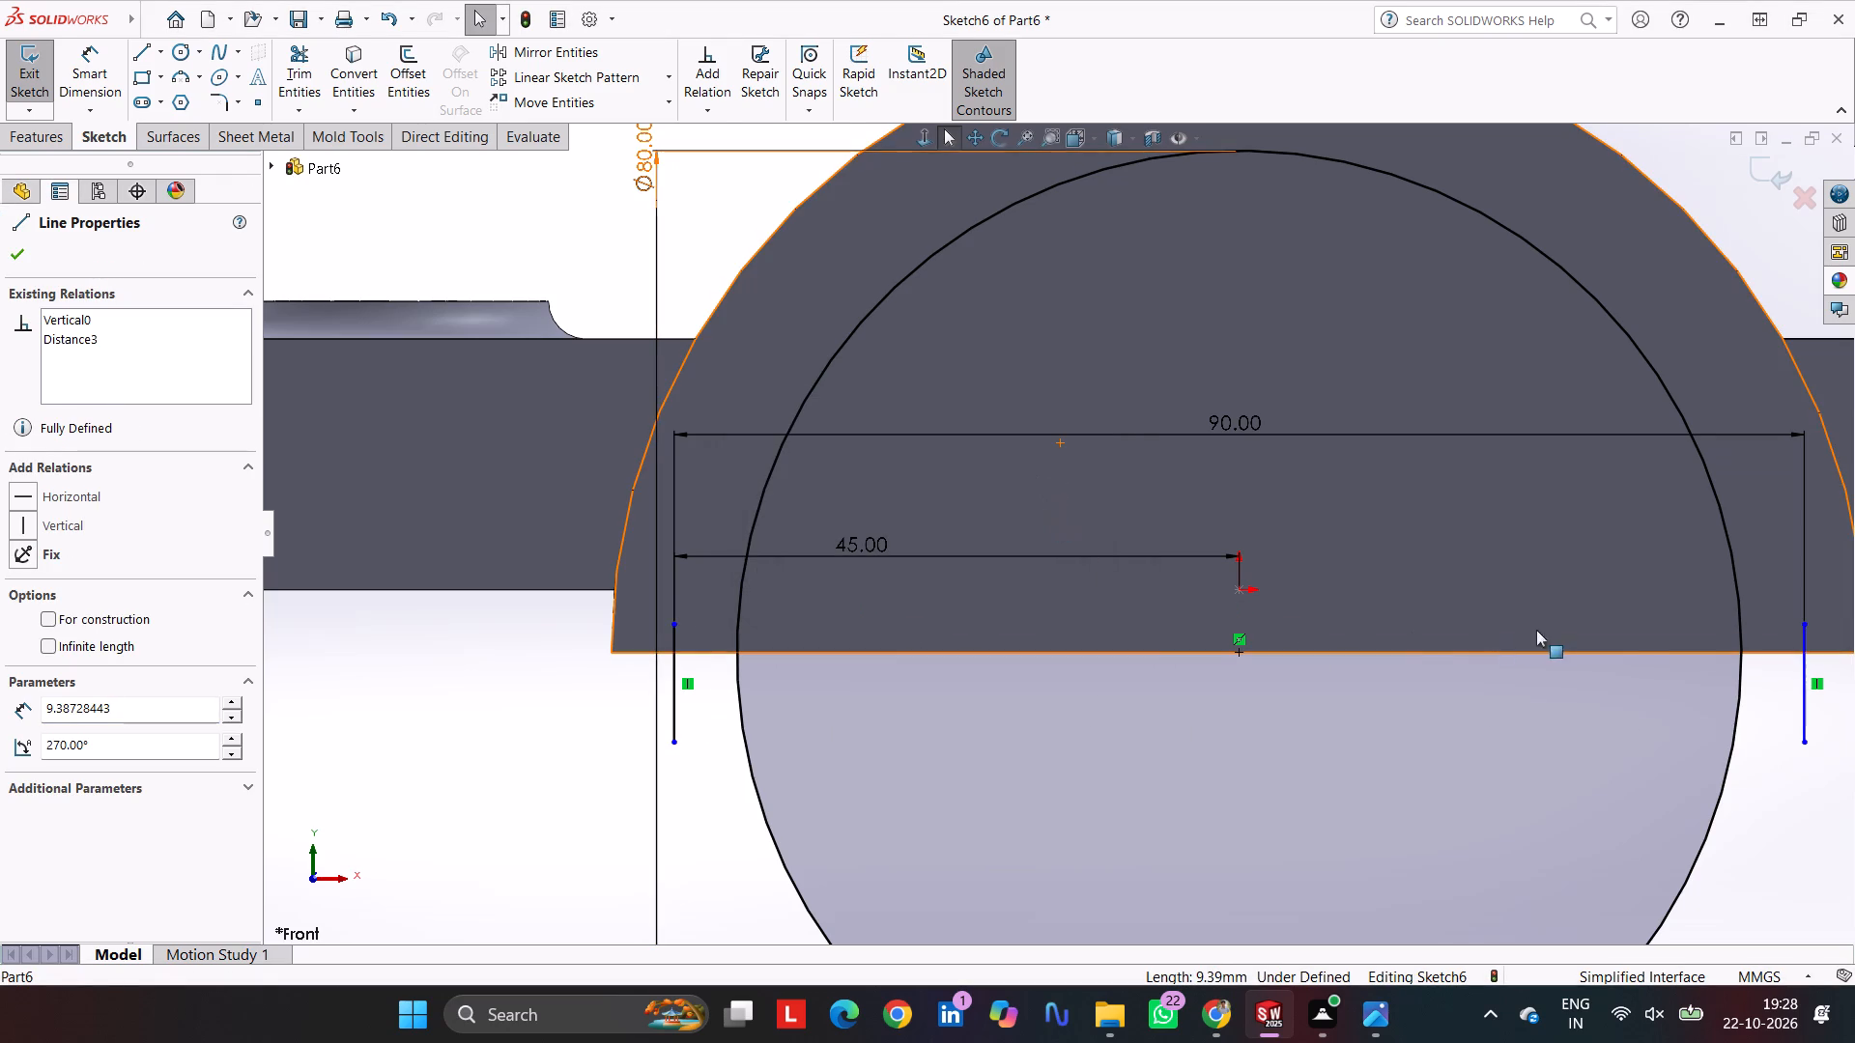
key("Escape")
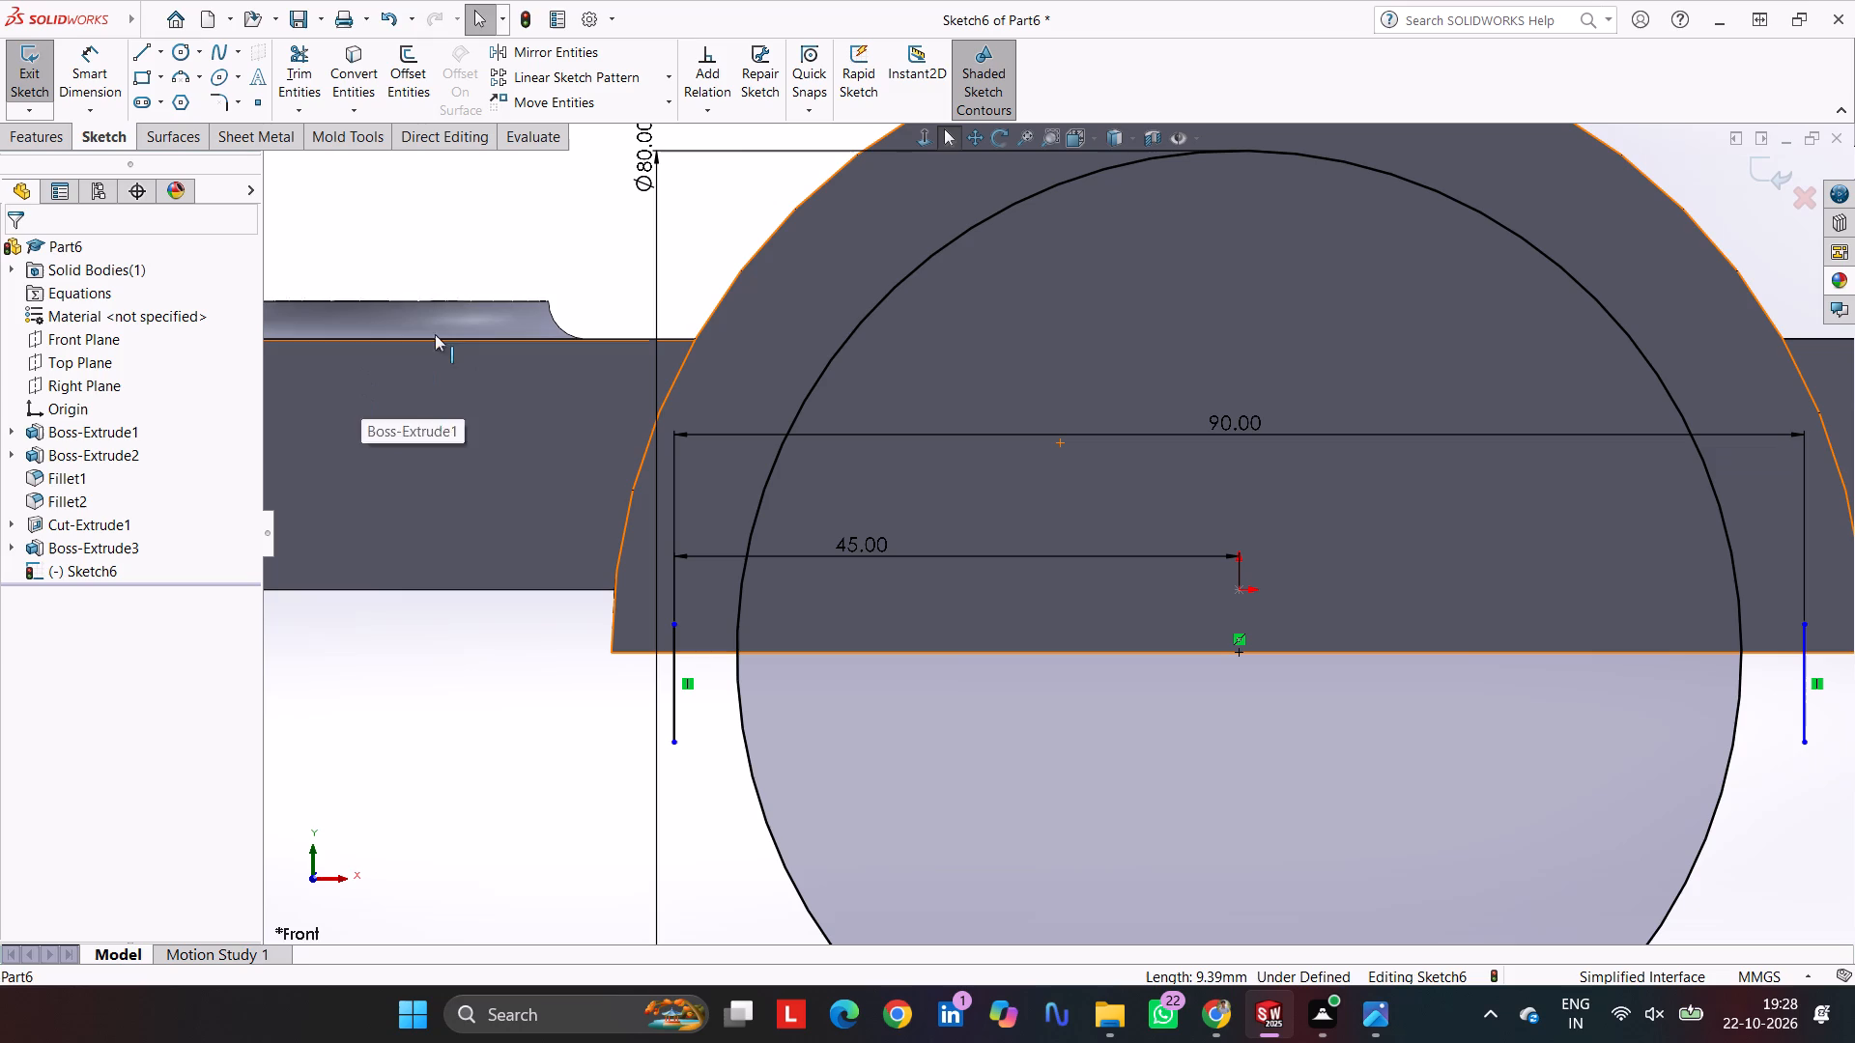
Dimension the length of each of the two remaining vertical lines as 5 mm.
left_click(82, 63)
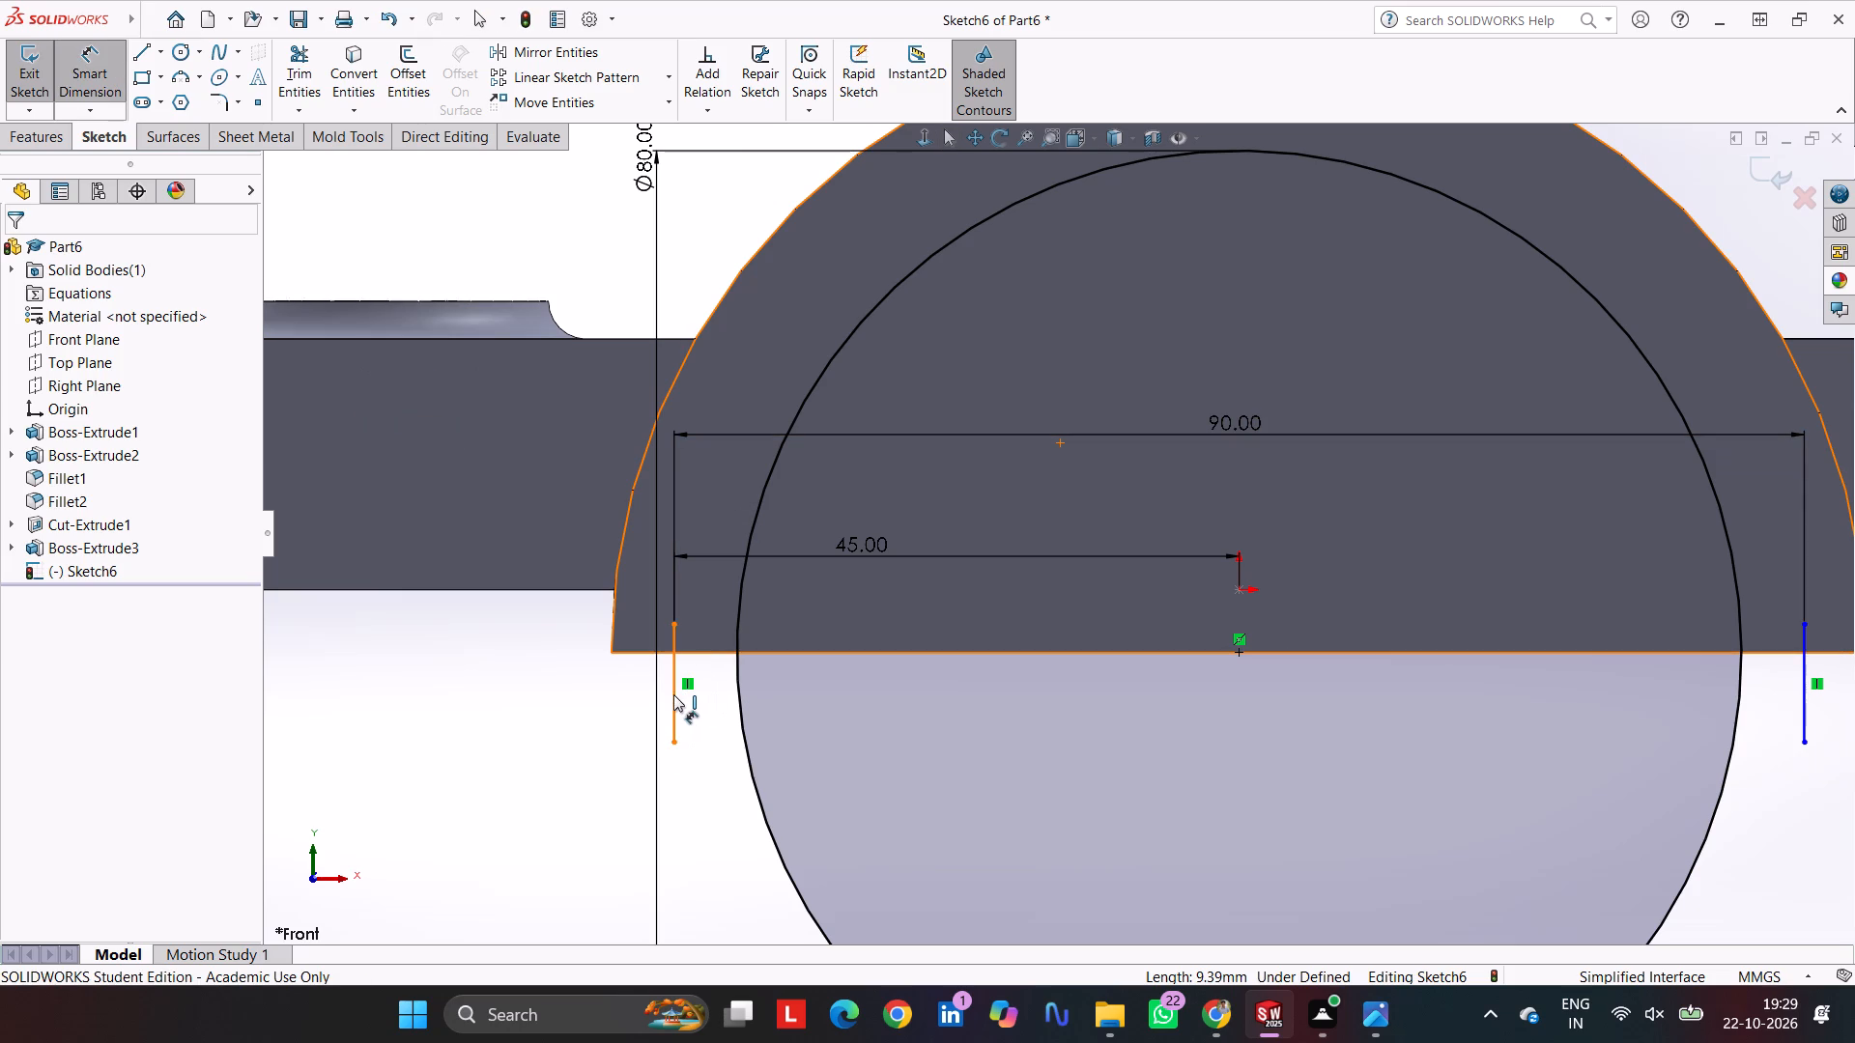
left_click(673, 694)
left_click(497, 695)
key("5")
key("Return")
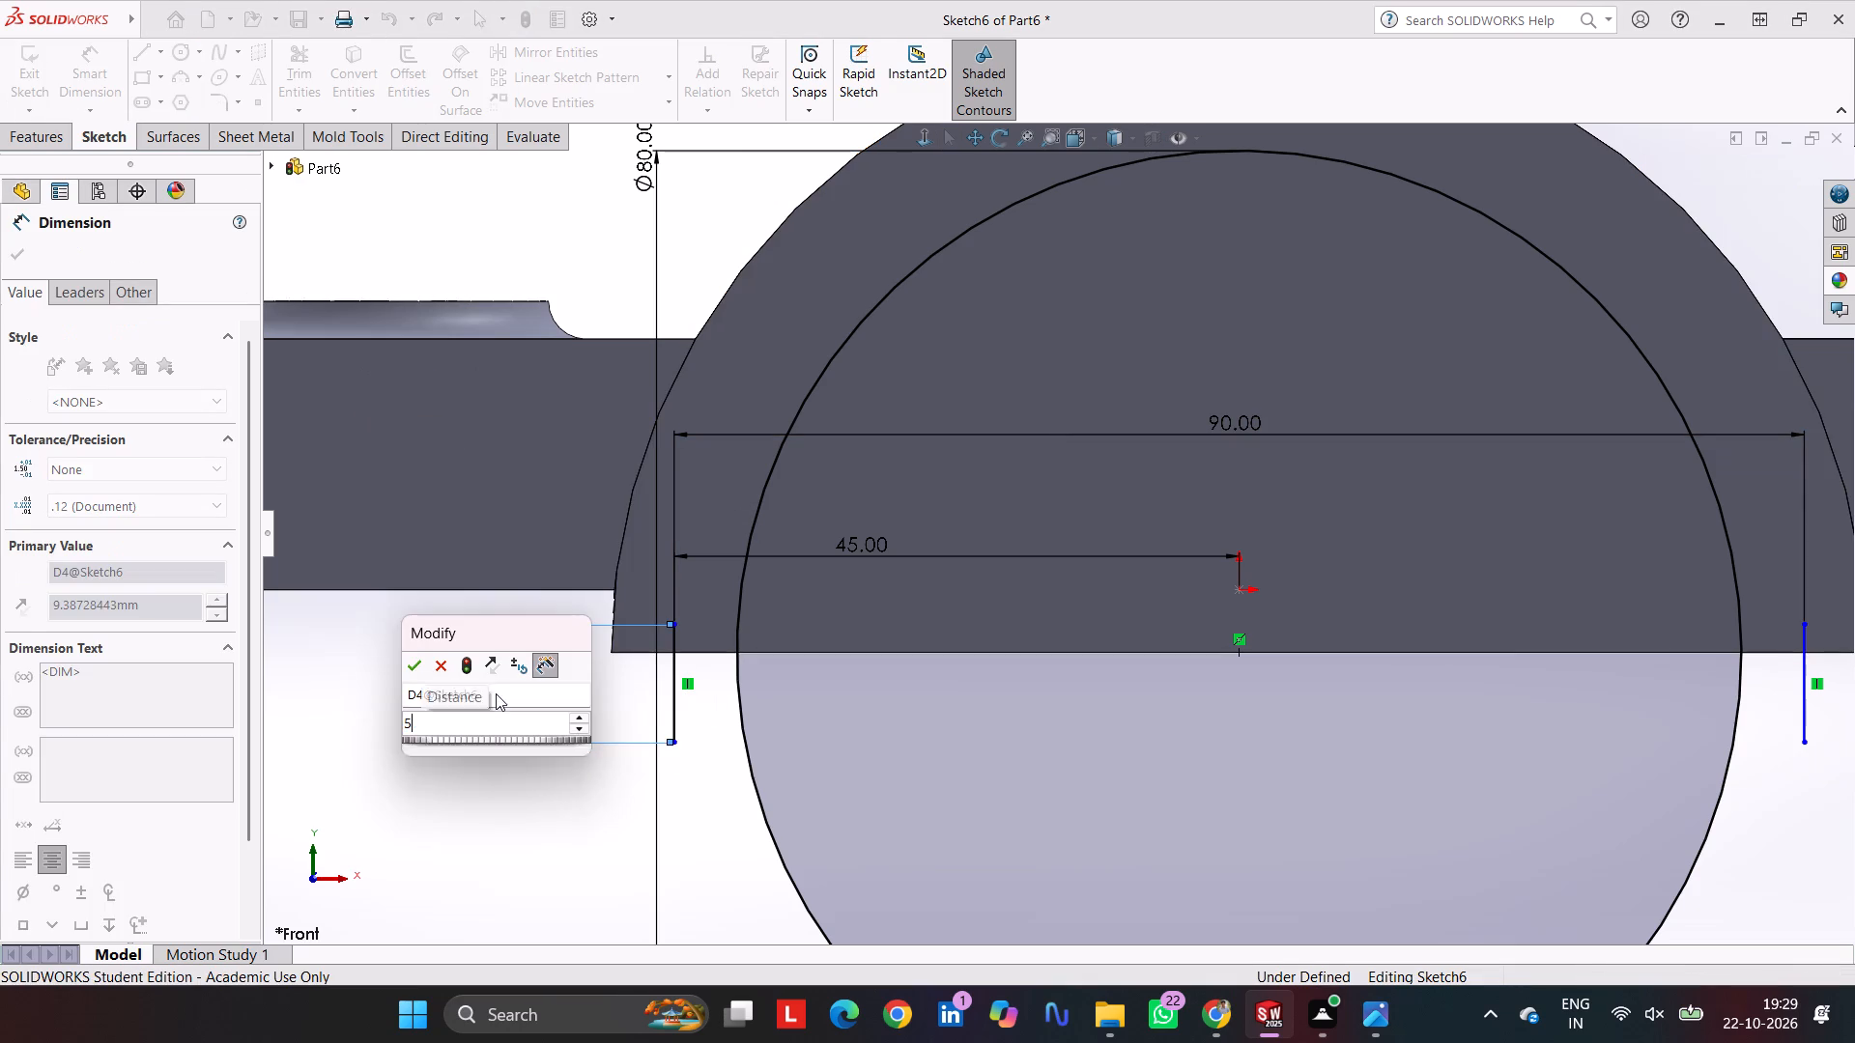
left_click(1802, 696)
left_click(1781, 697)
key("5")
key("Return")
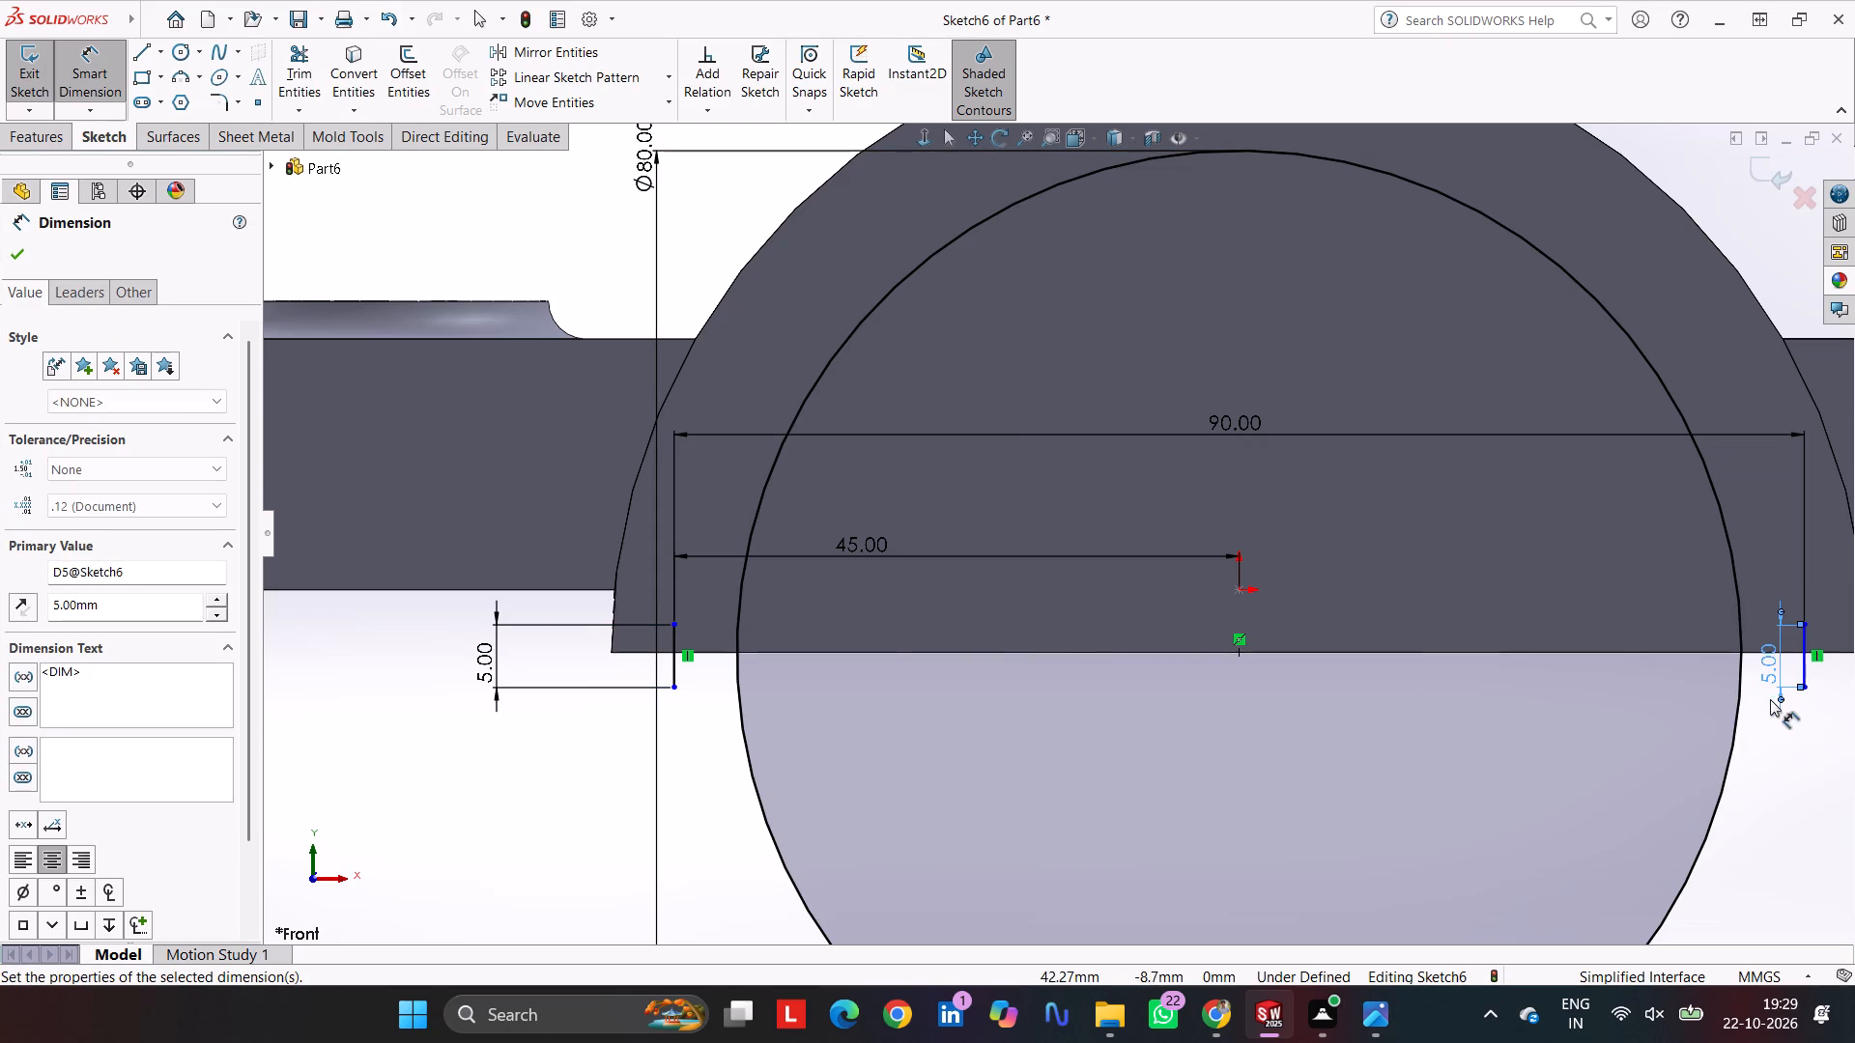
key("Escape")
Add a horizontal relation between the lower endpoints of both vertical lines and the circle's centre.
left_click(1805, 689)
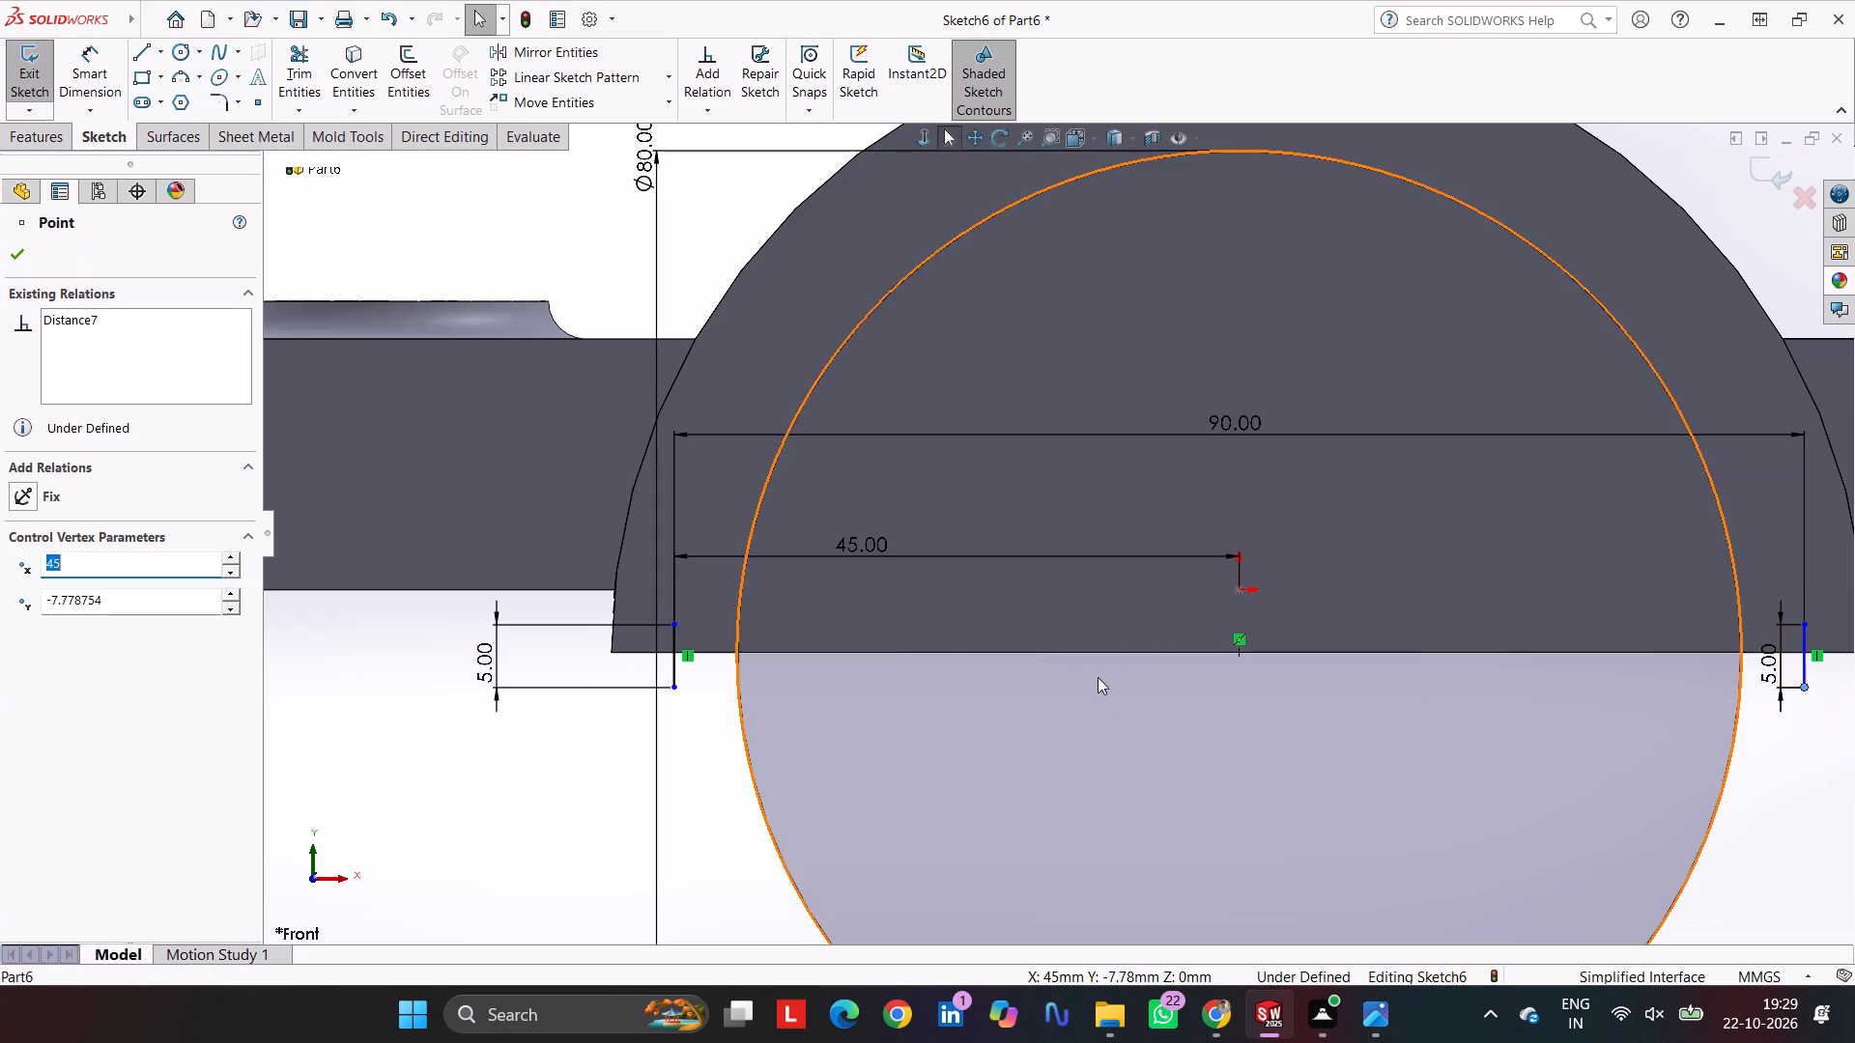
left_click(1242, 652, "ctrl")
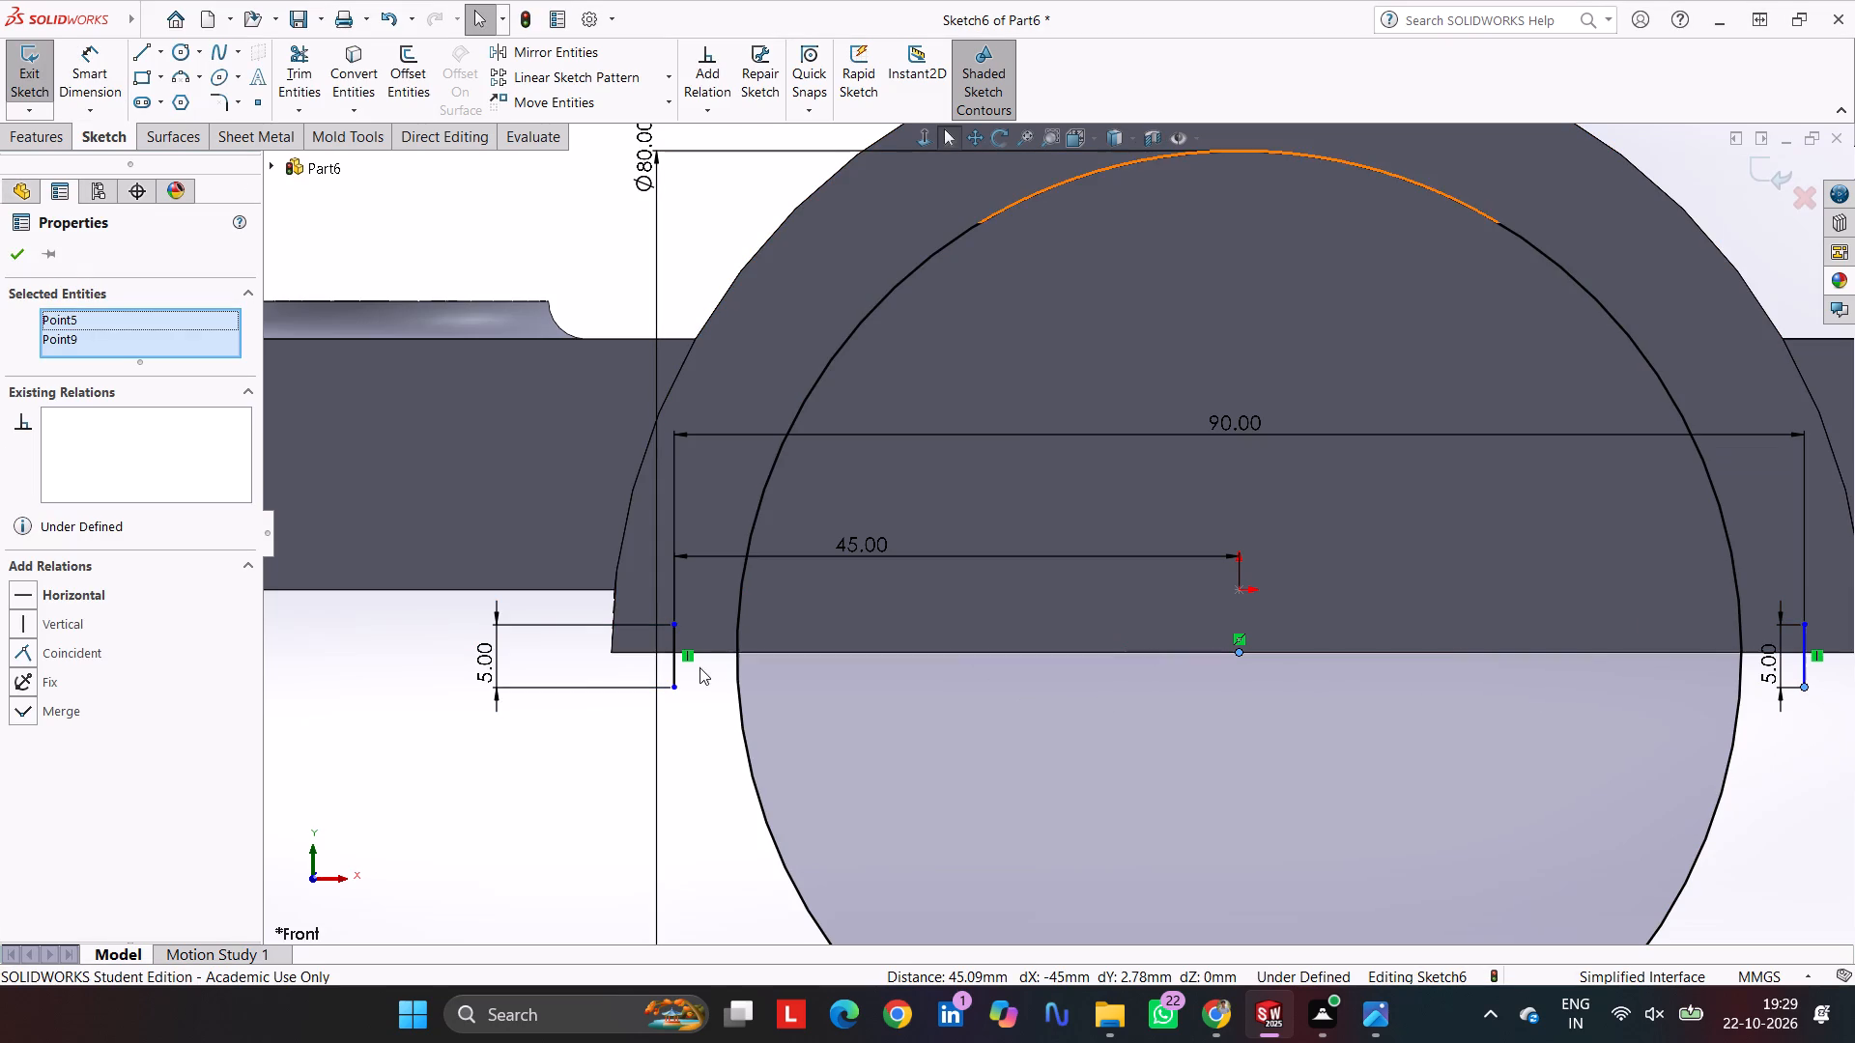
left_click(673, 691, "ctrl")
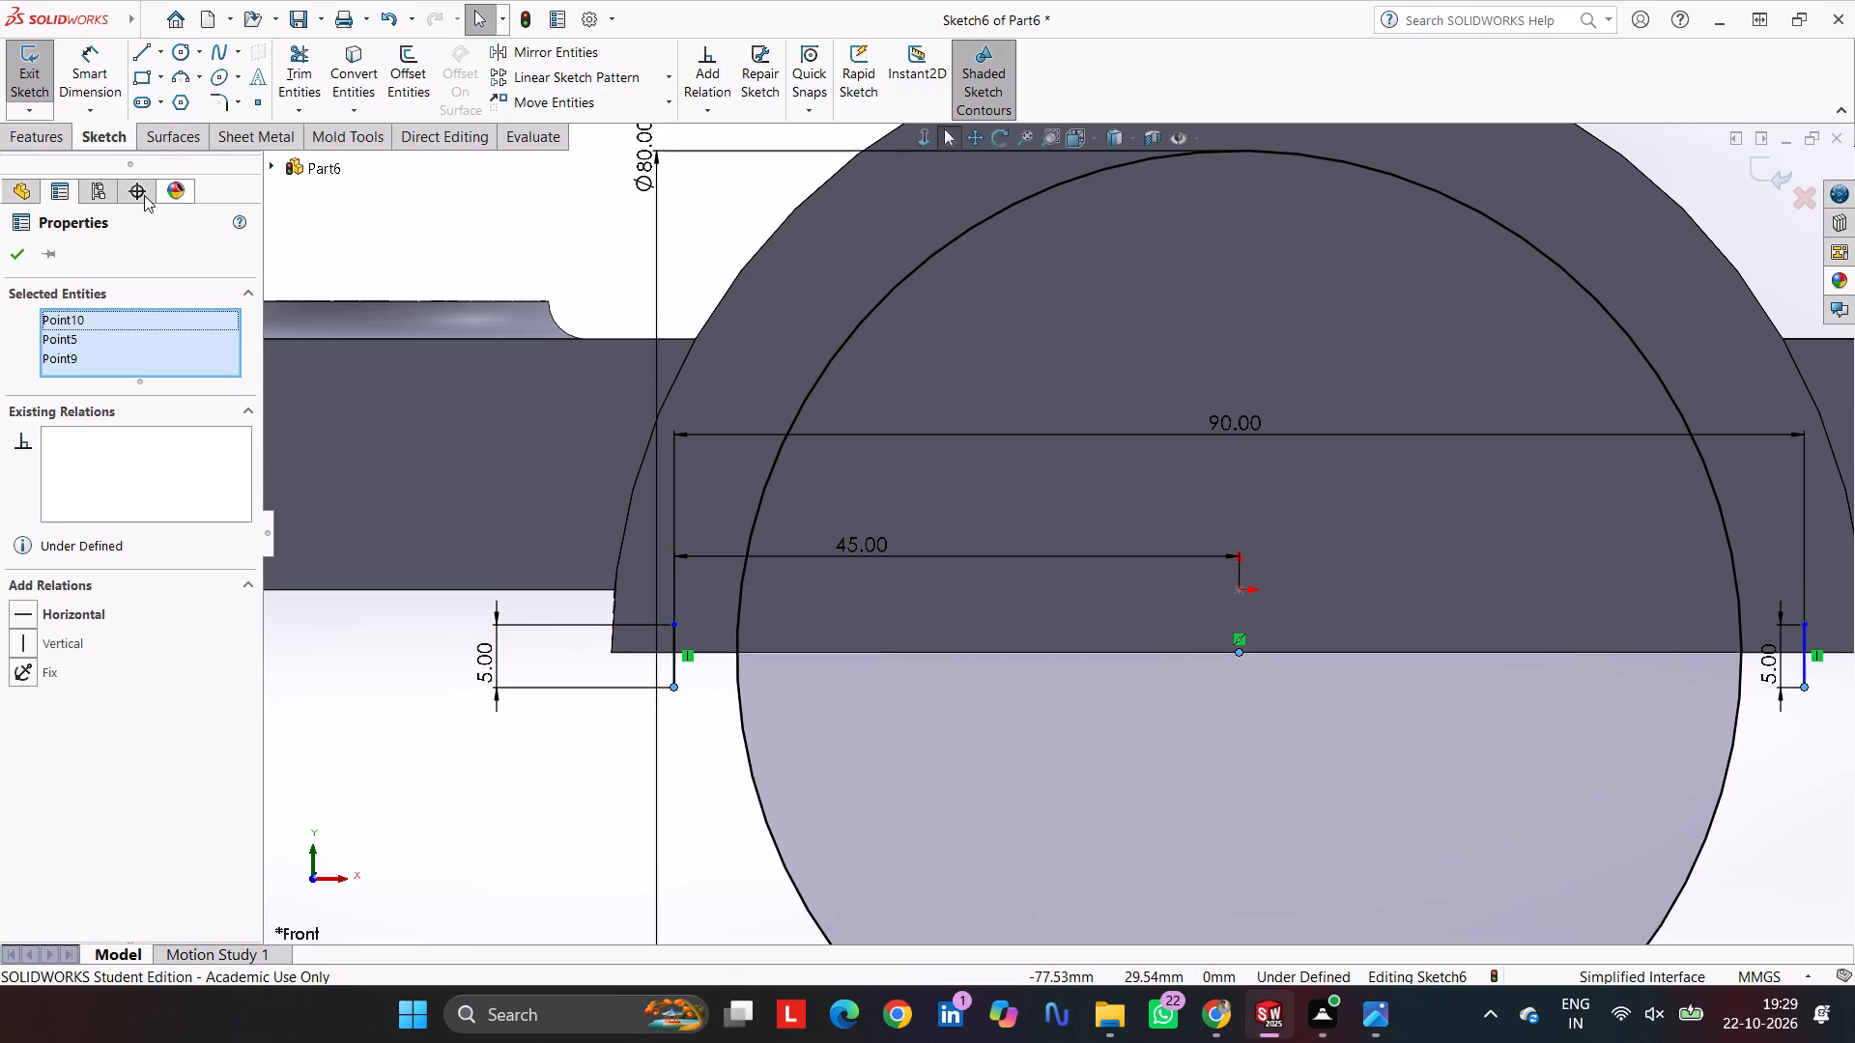
left_click(71, 608)
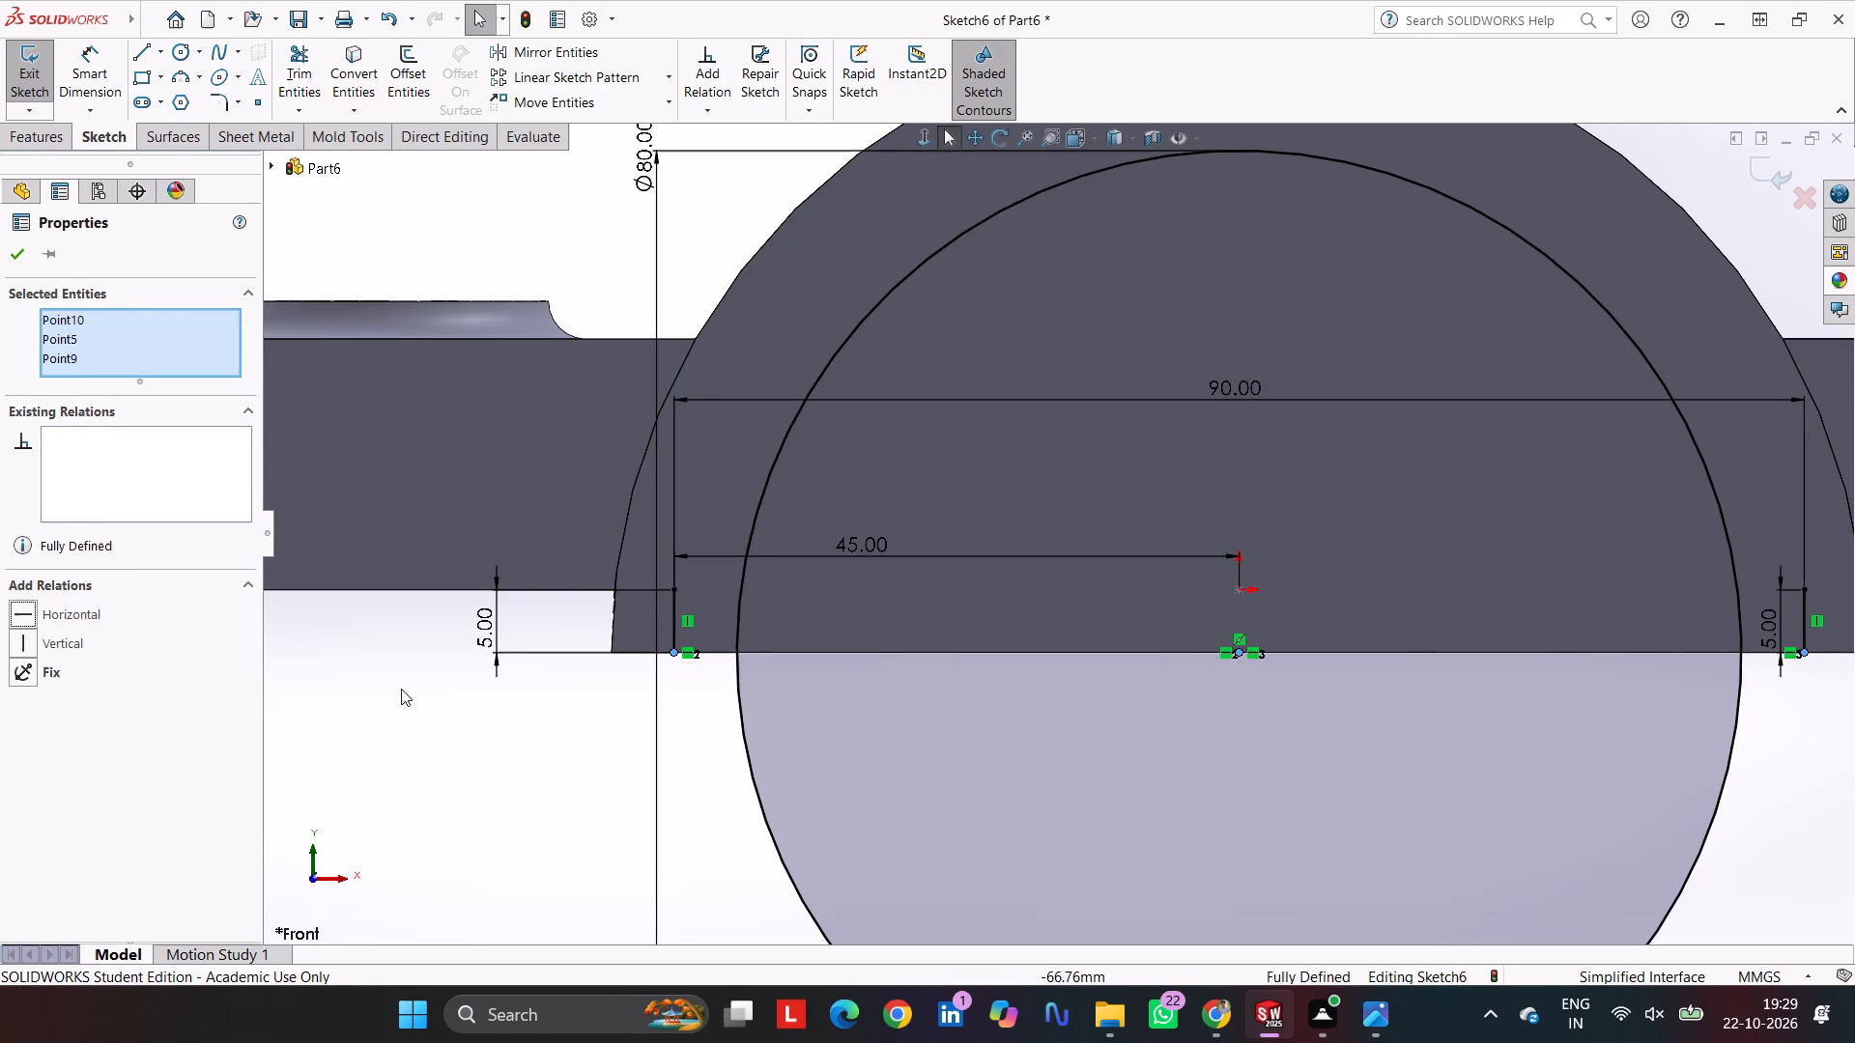
left_click(397, 696)
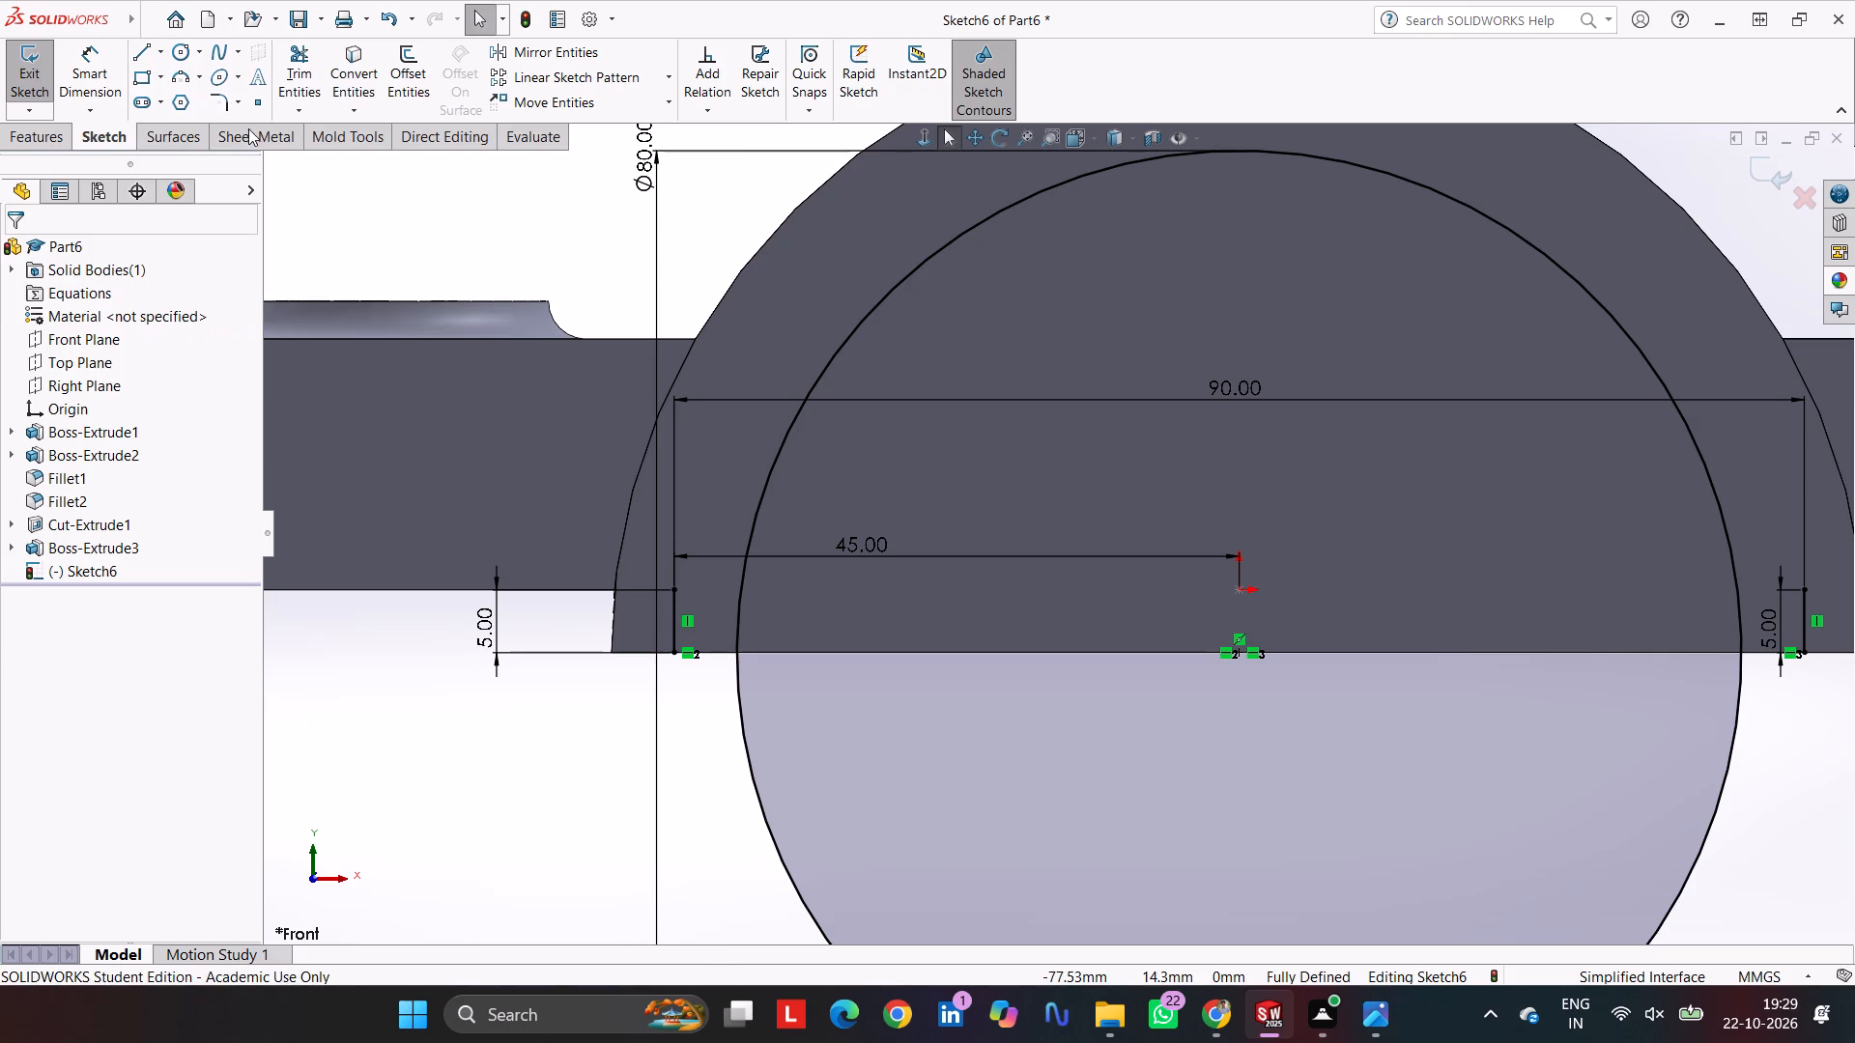
Draw three lines outward from the left vertical line's ends, closing a rectangle about 13 mm wide across the arch's left foot.
left_click(152, 49)
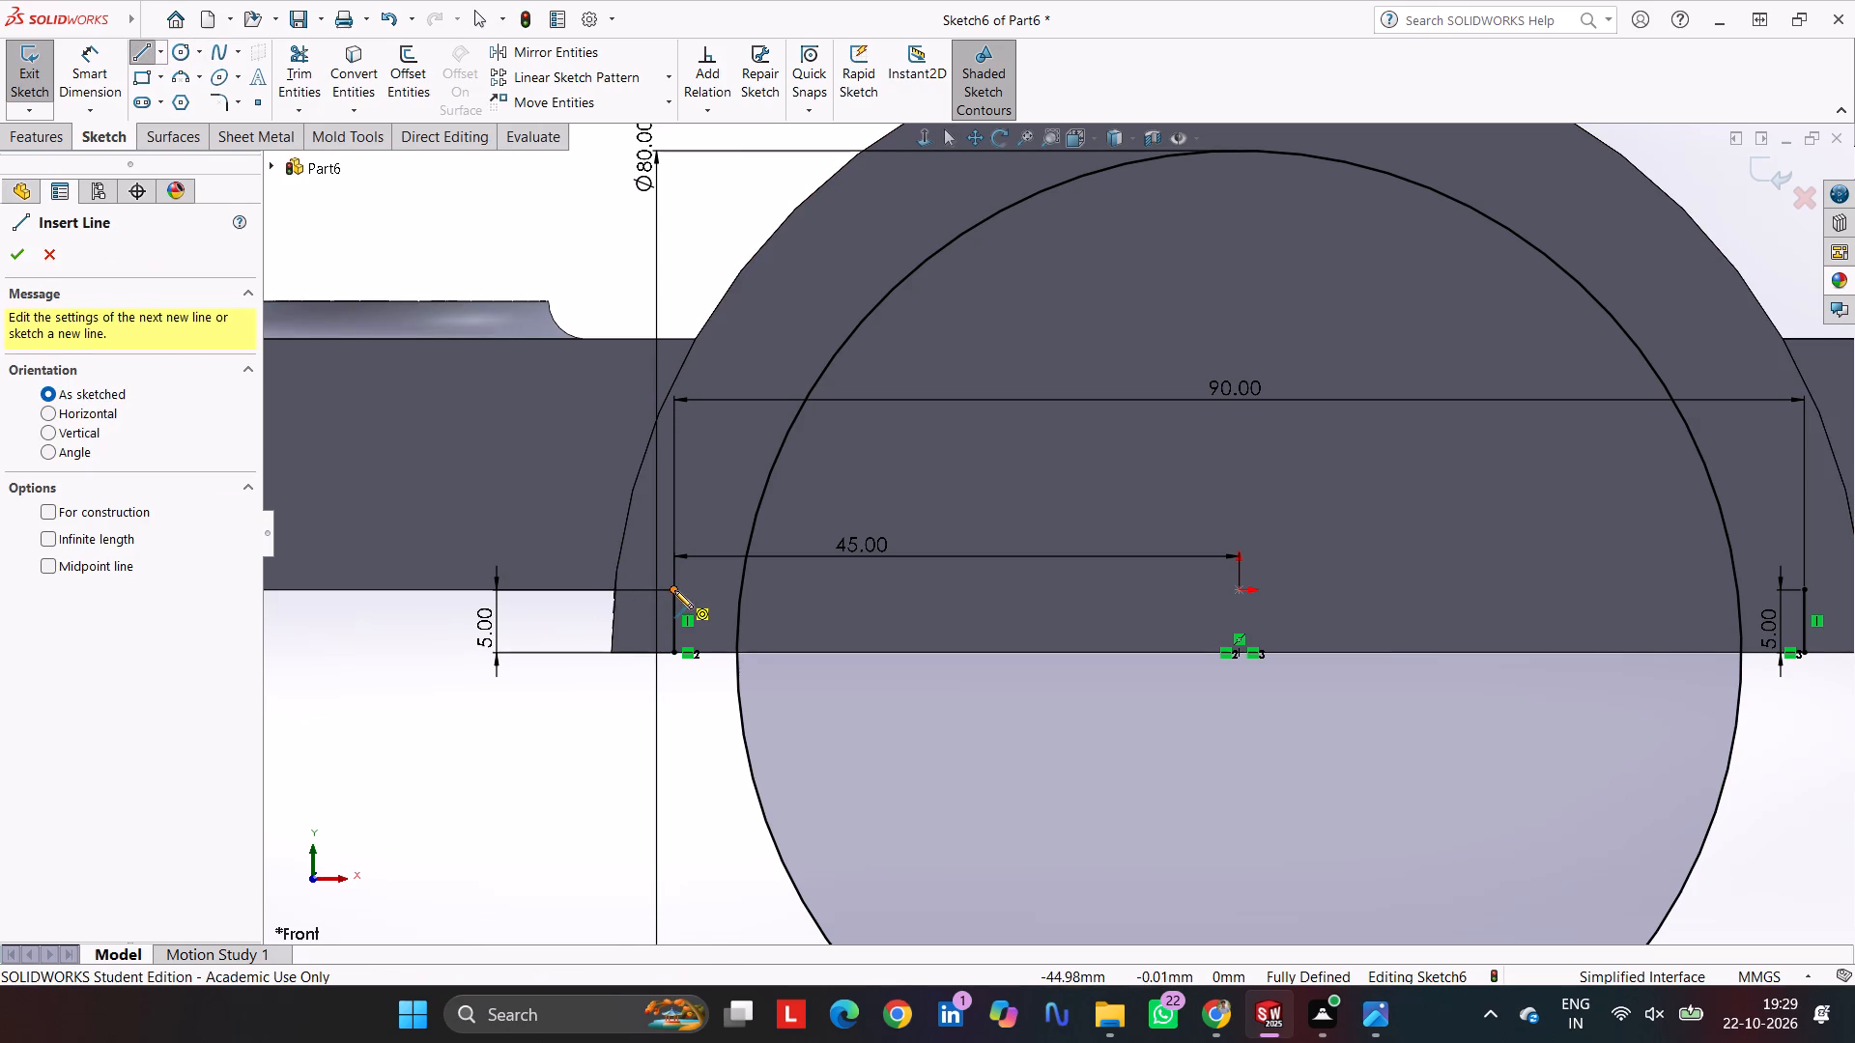
left_click(674, 590)
left_click(513, 590)
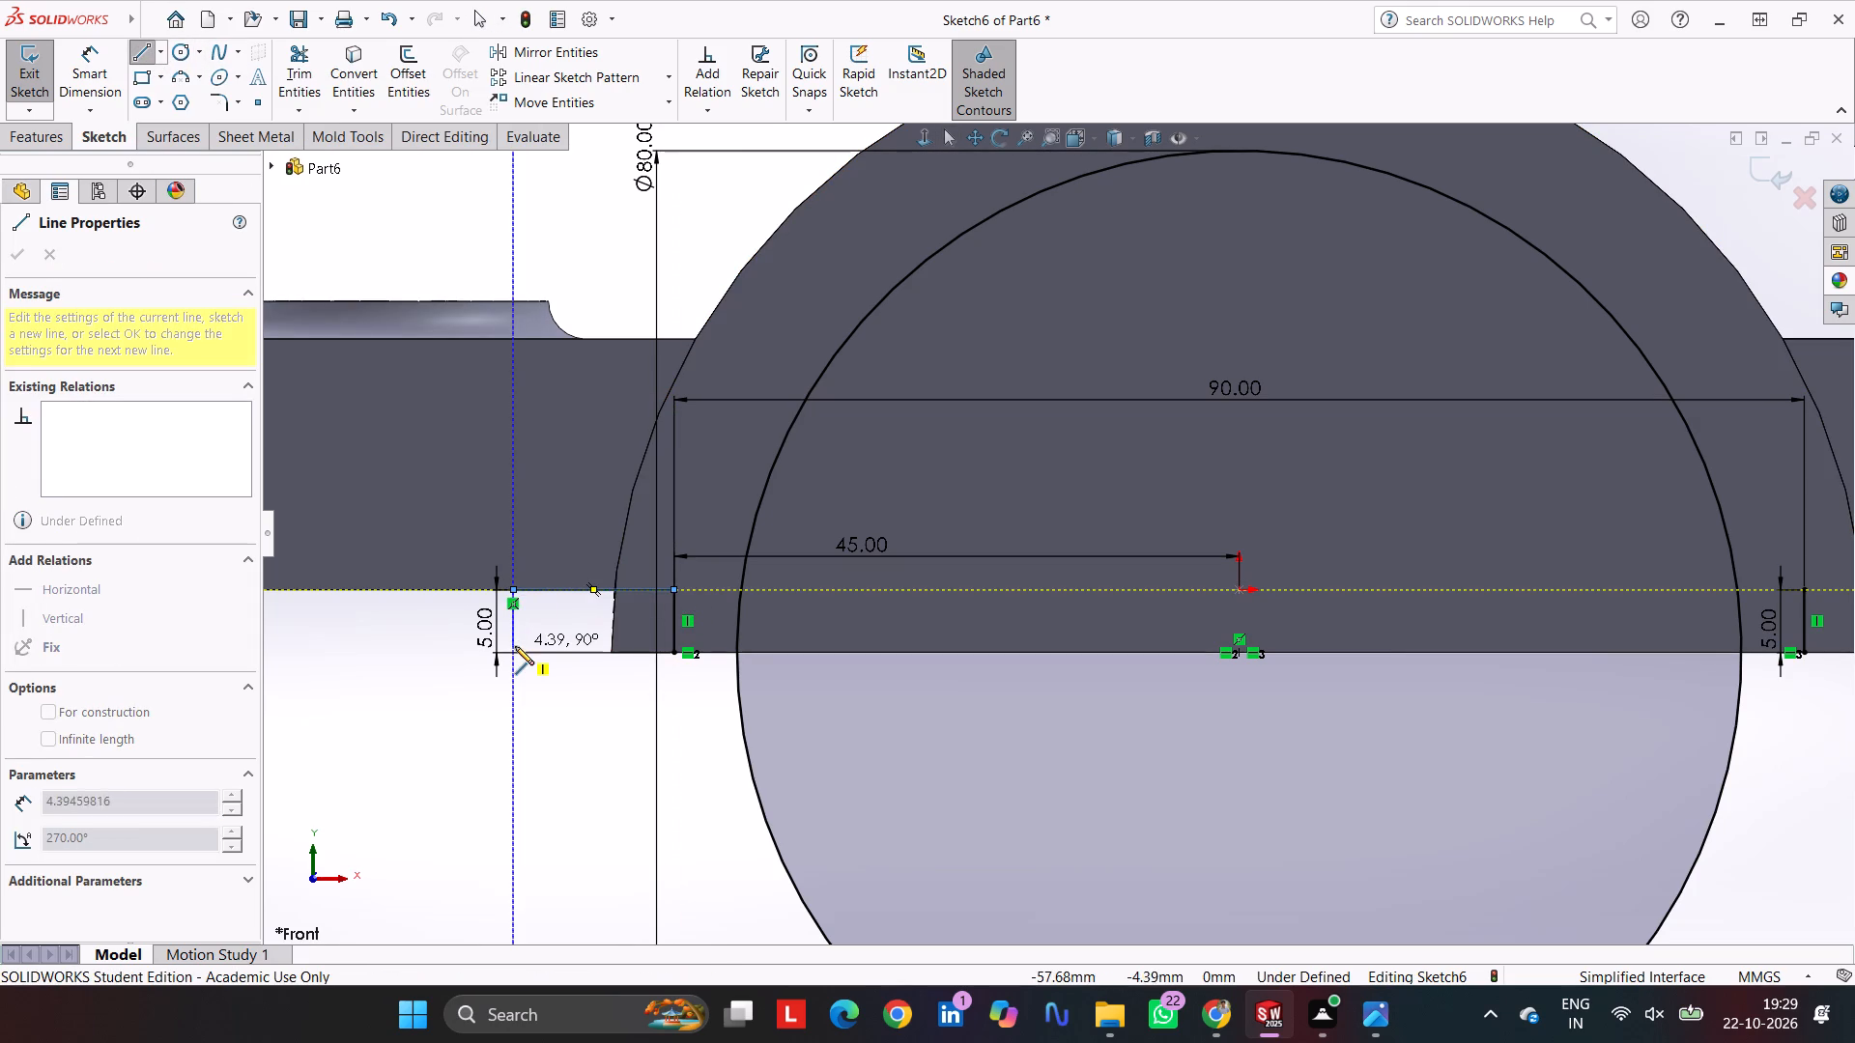
left_click(515, 655)
left_click(671, 653)
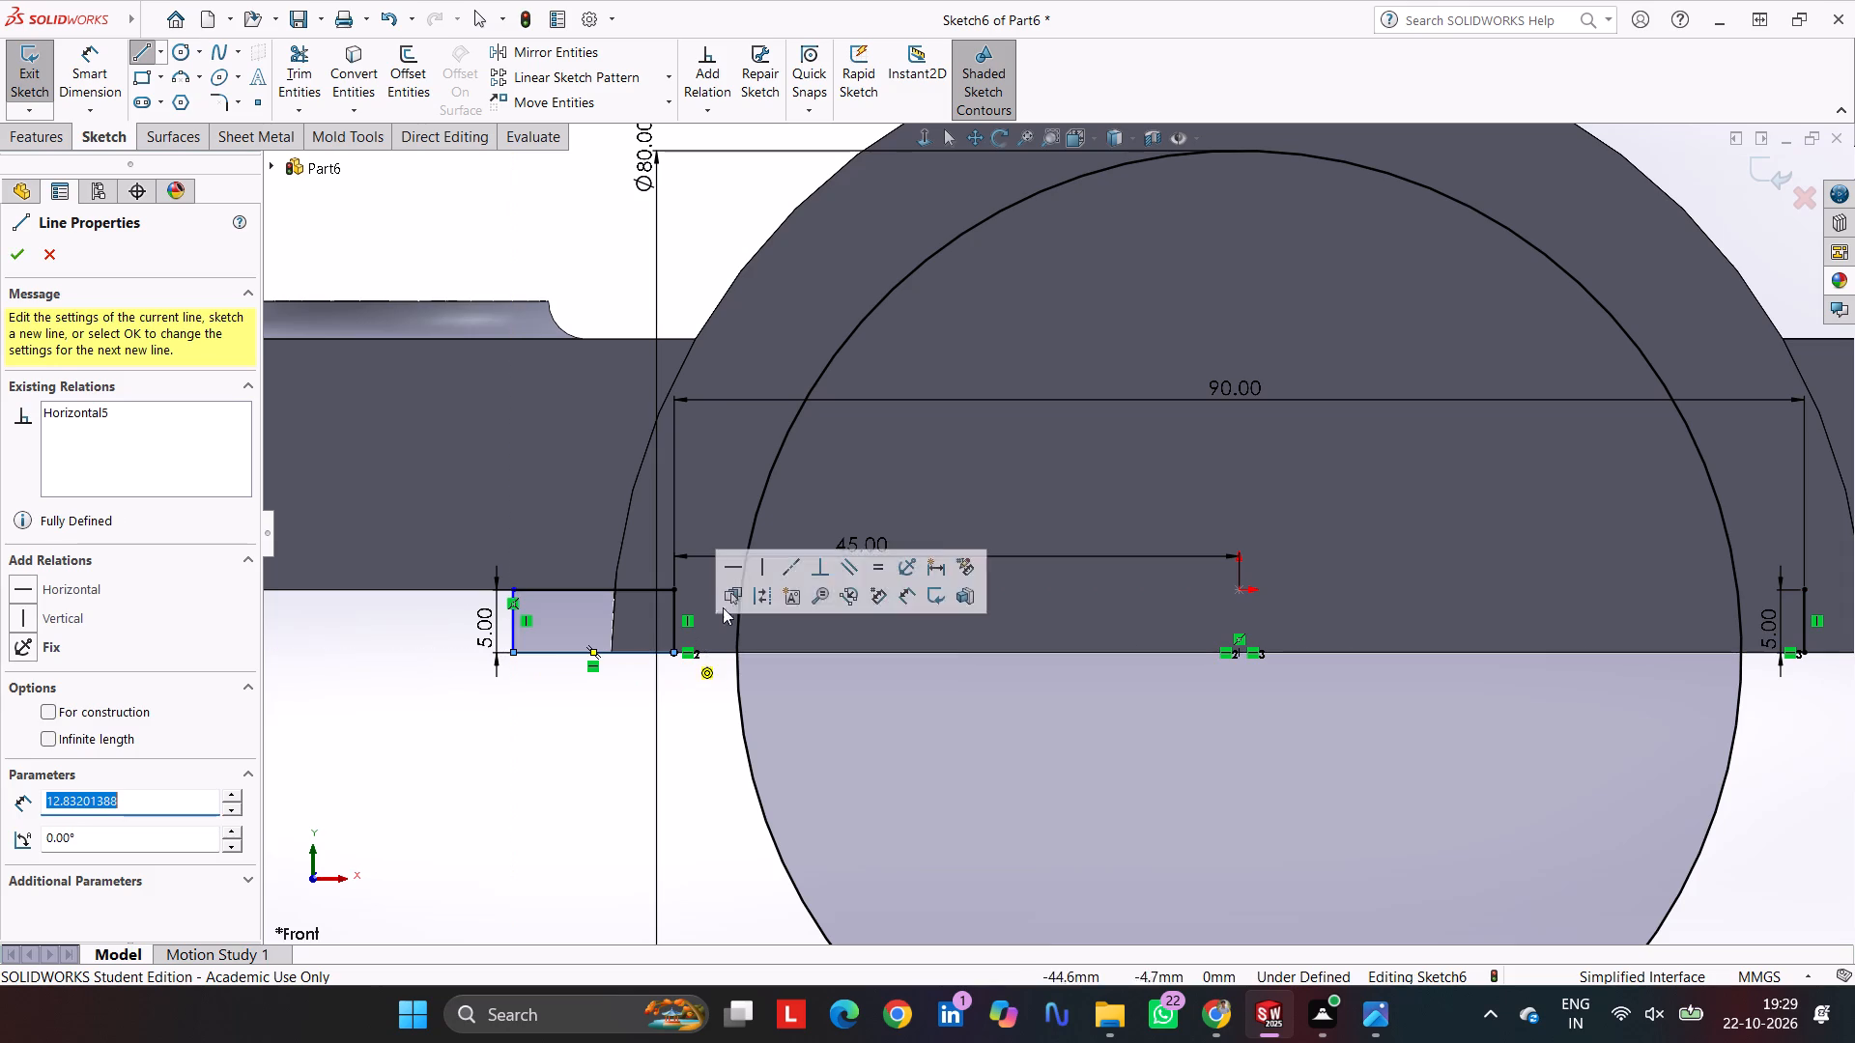
key("Escape")
key("Escape")
Draw three lines outward from the right vertical line's ends, closing a rectangle about 11 mm wide across the arch's right foot.
scroll(1125, 549, "up", 3)
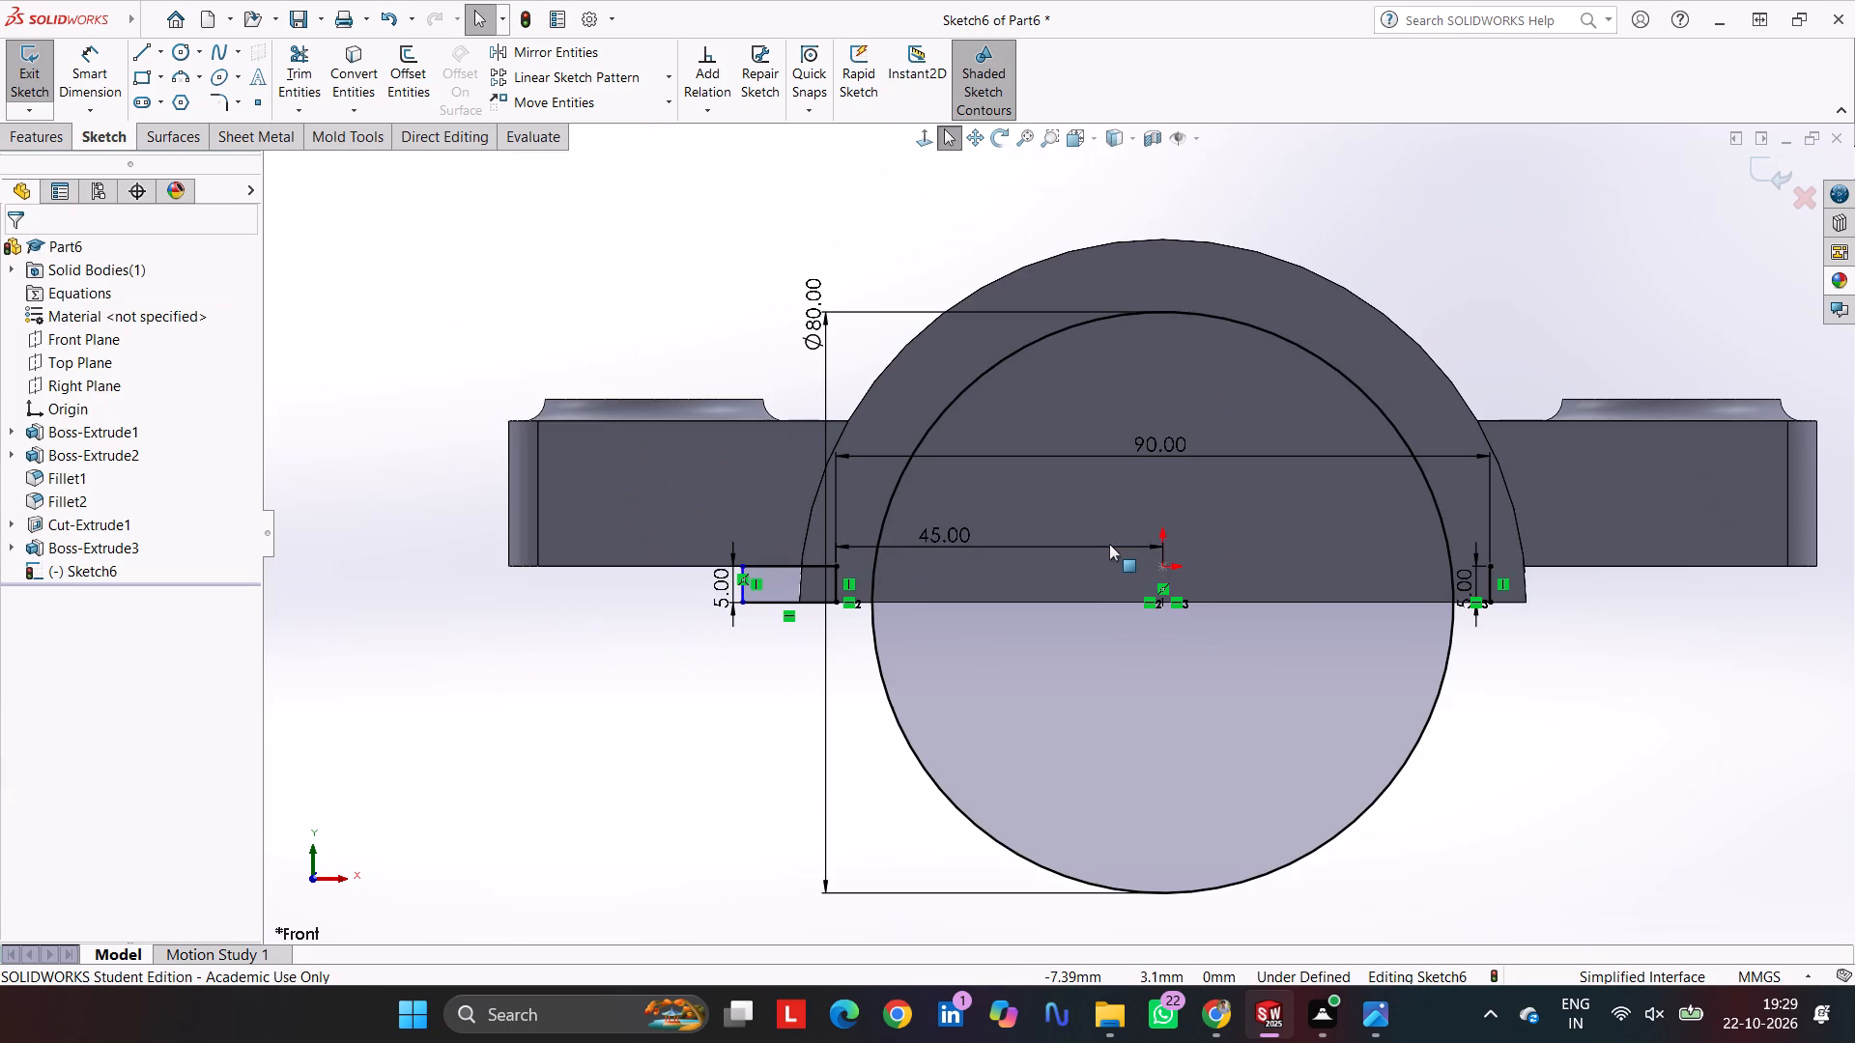
scroll(1510, 596, "down", 6)
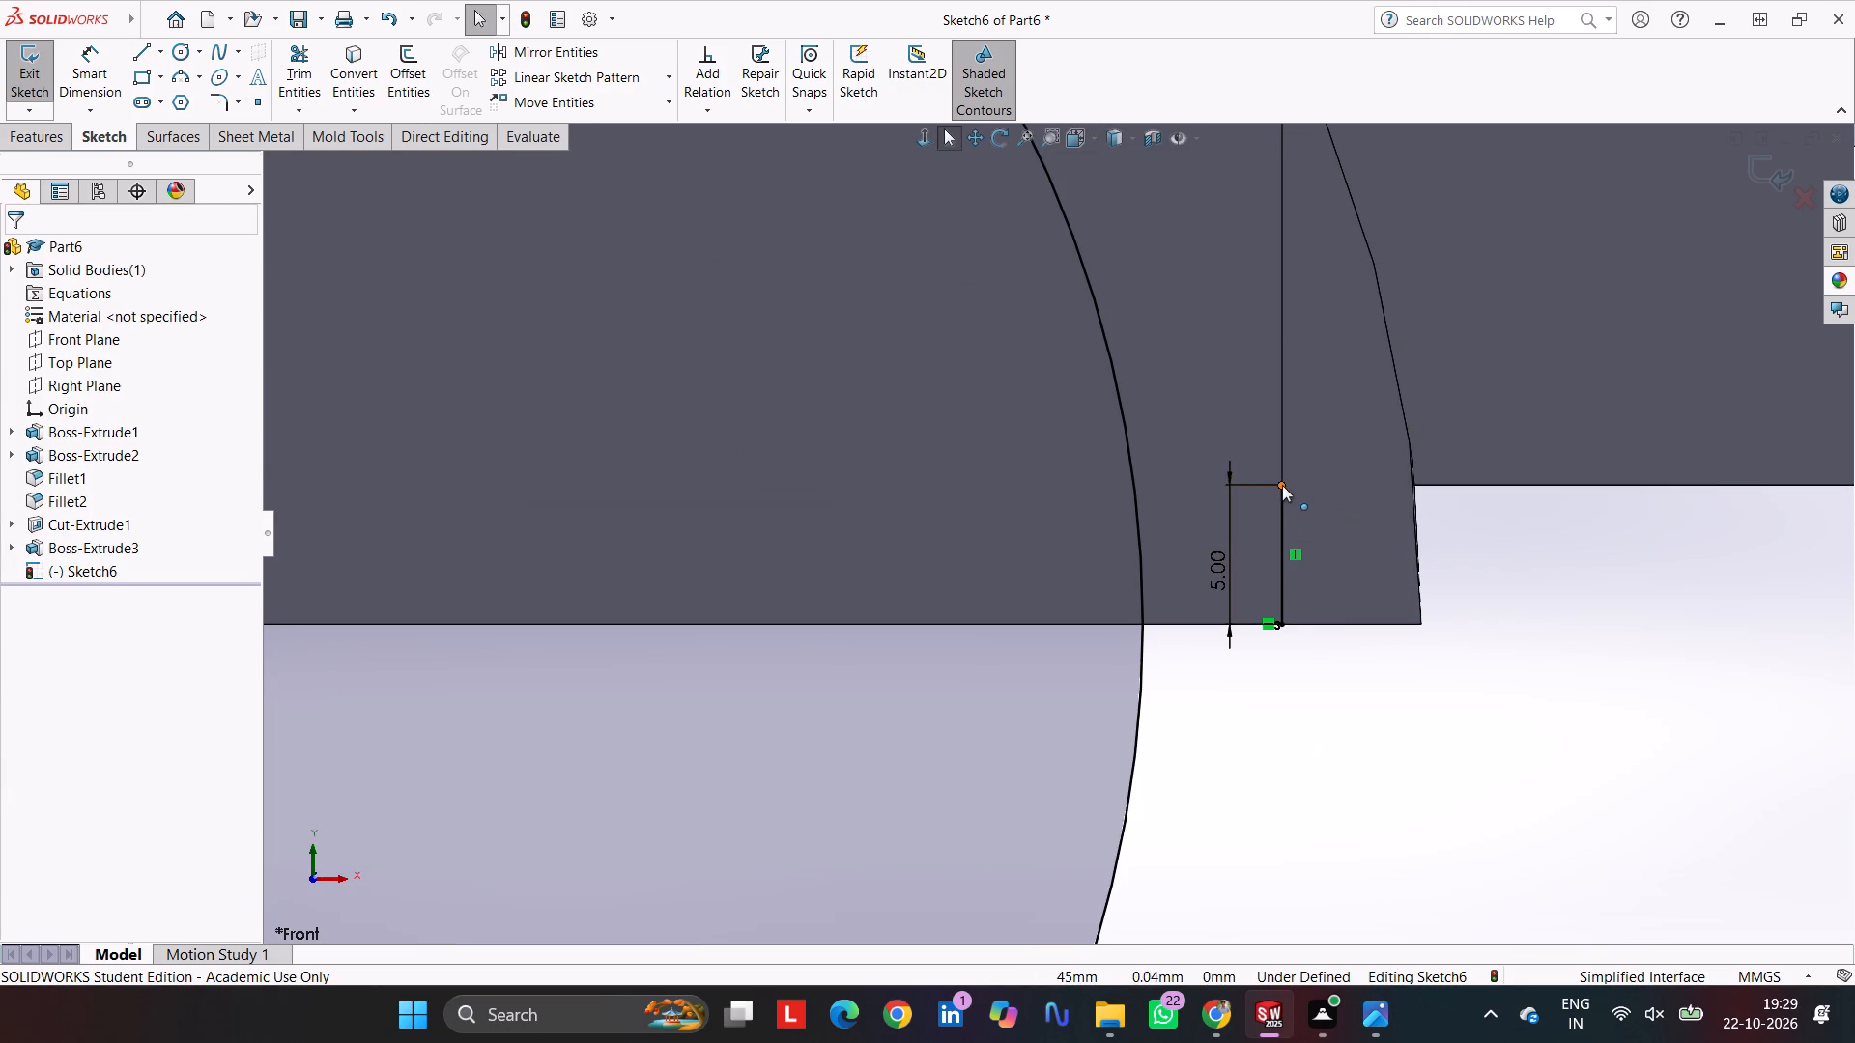
left_click(1282, 485)
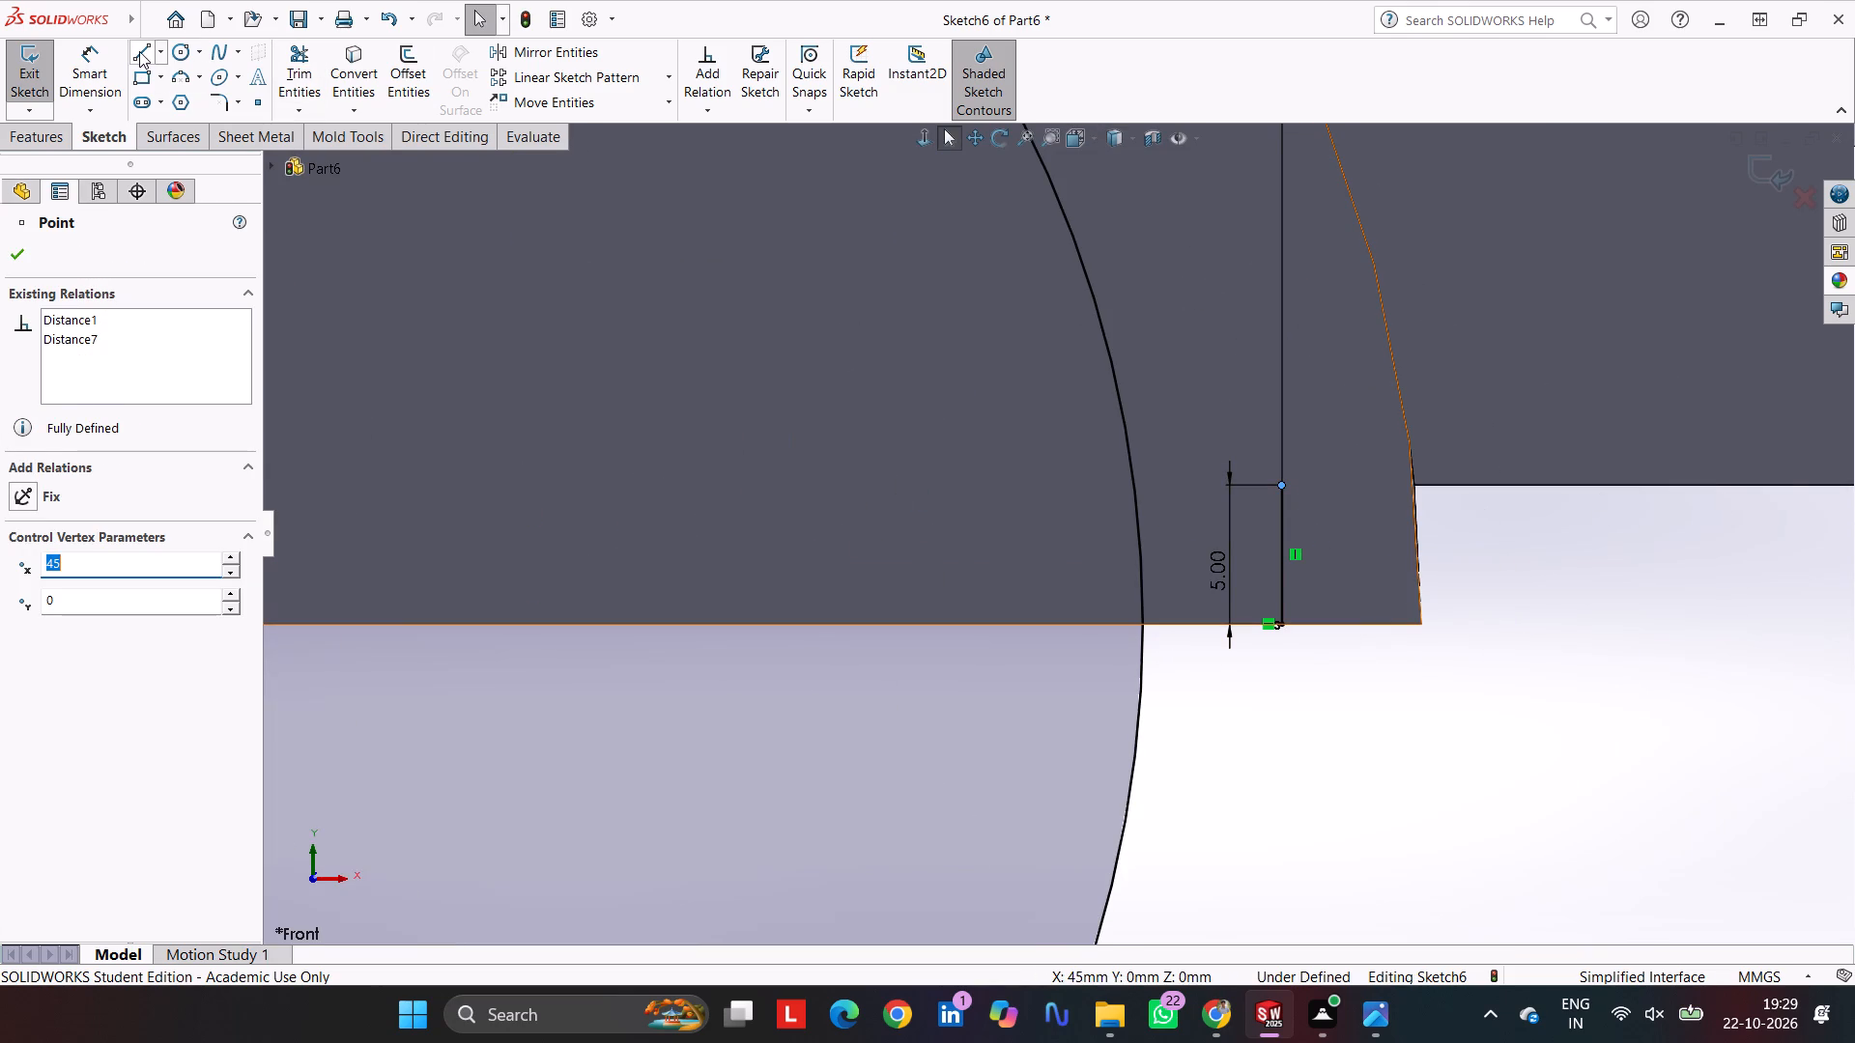
left_click(139, 51)
left_click(1284, 627)
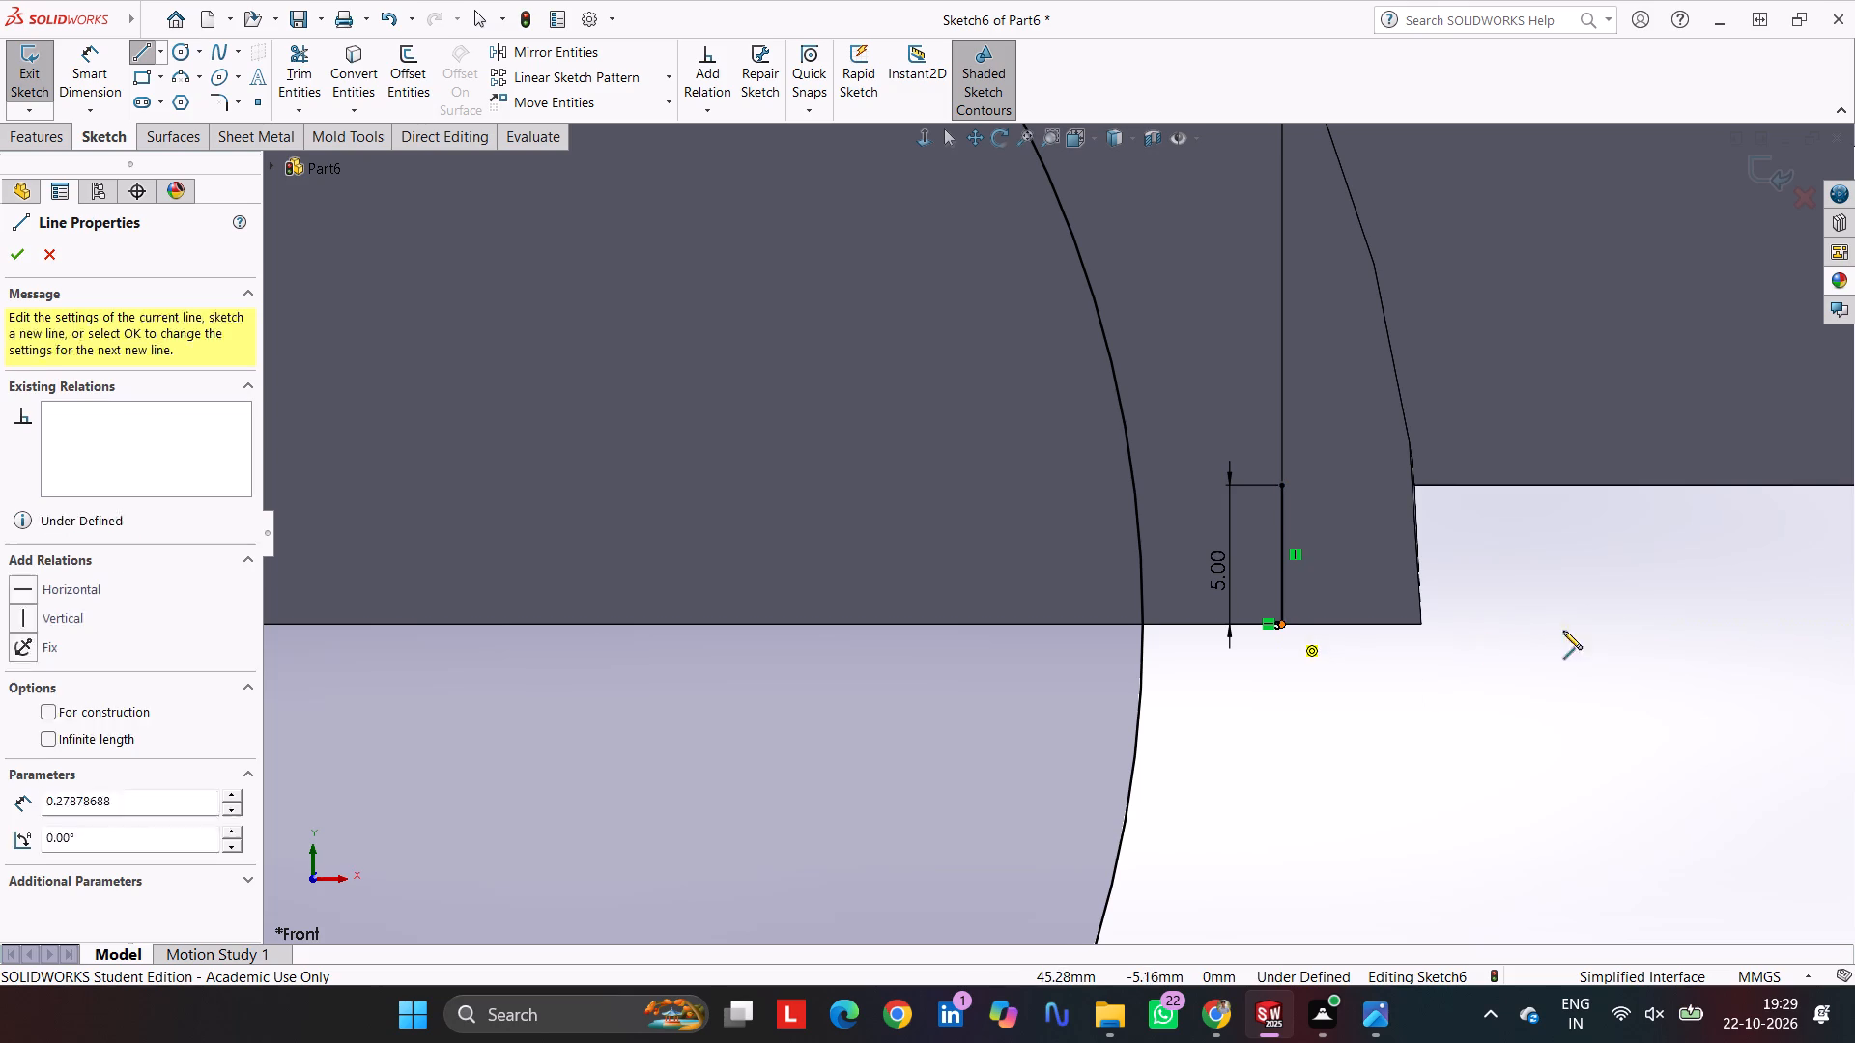
left_click(1602, 623)
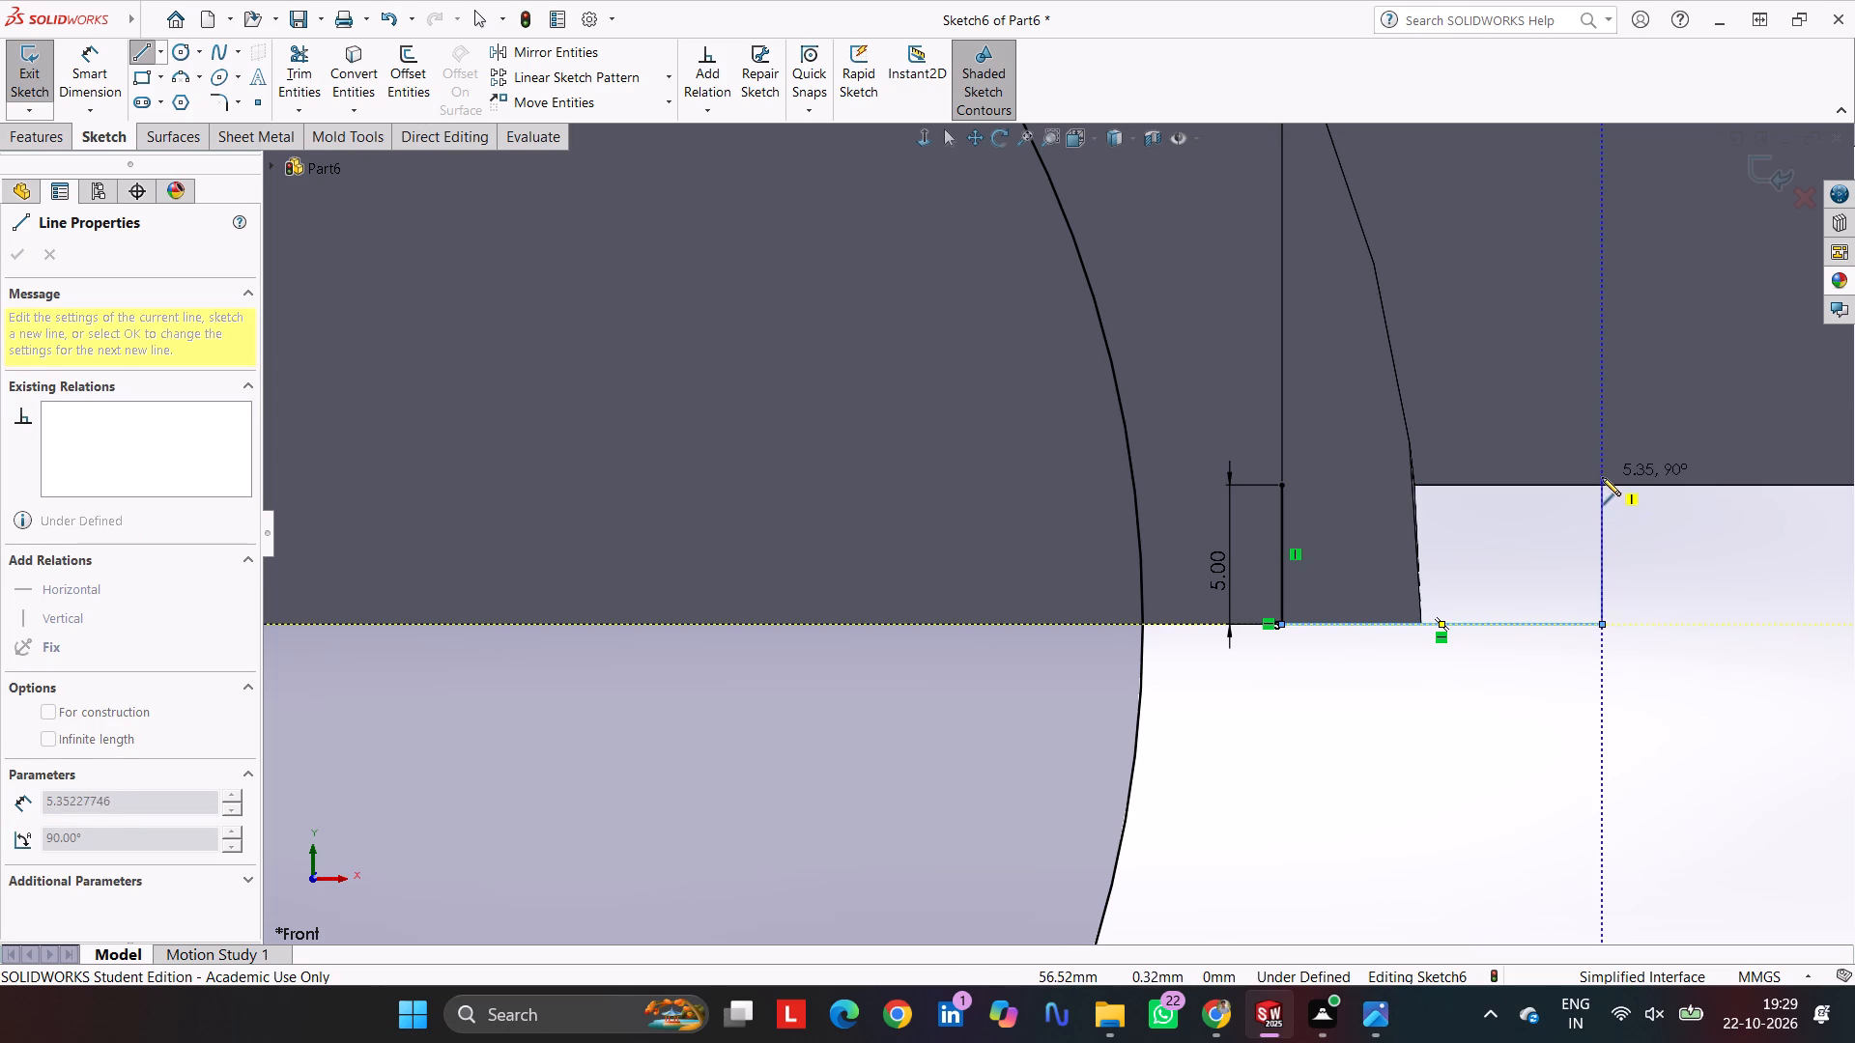
left_click(1602, 482)
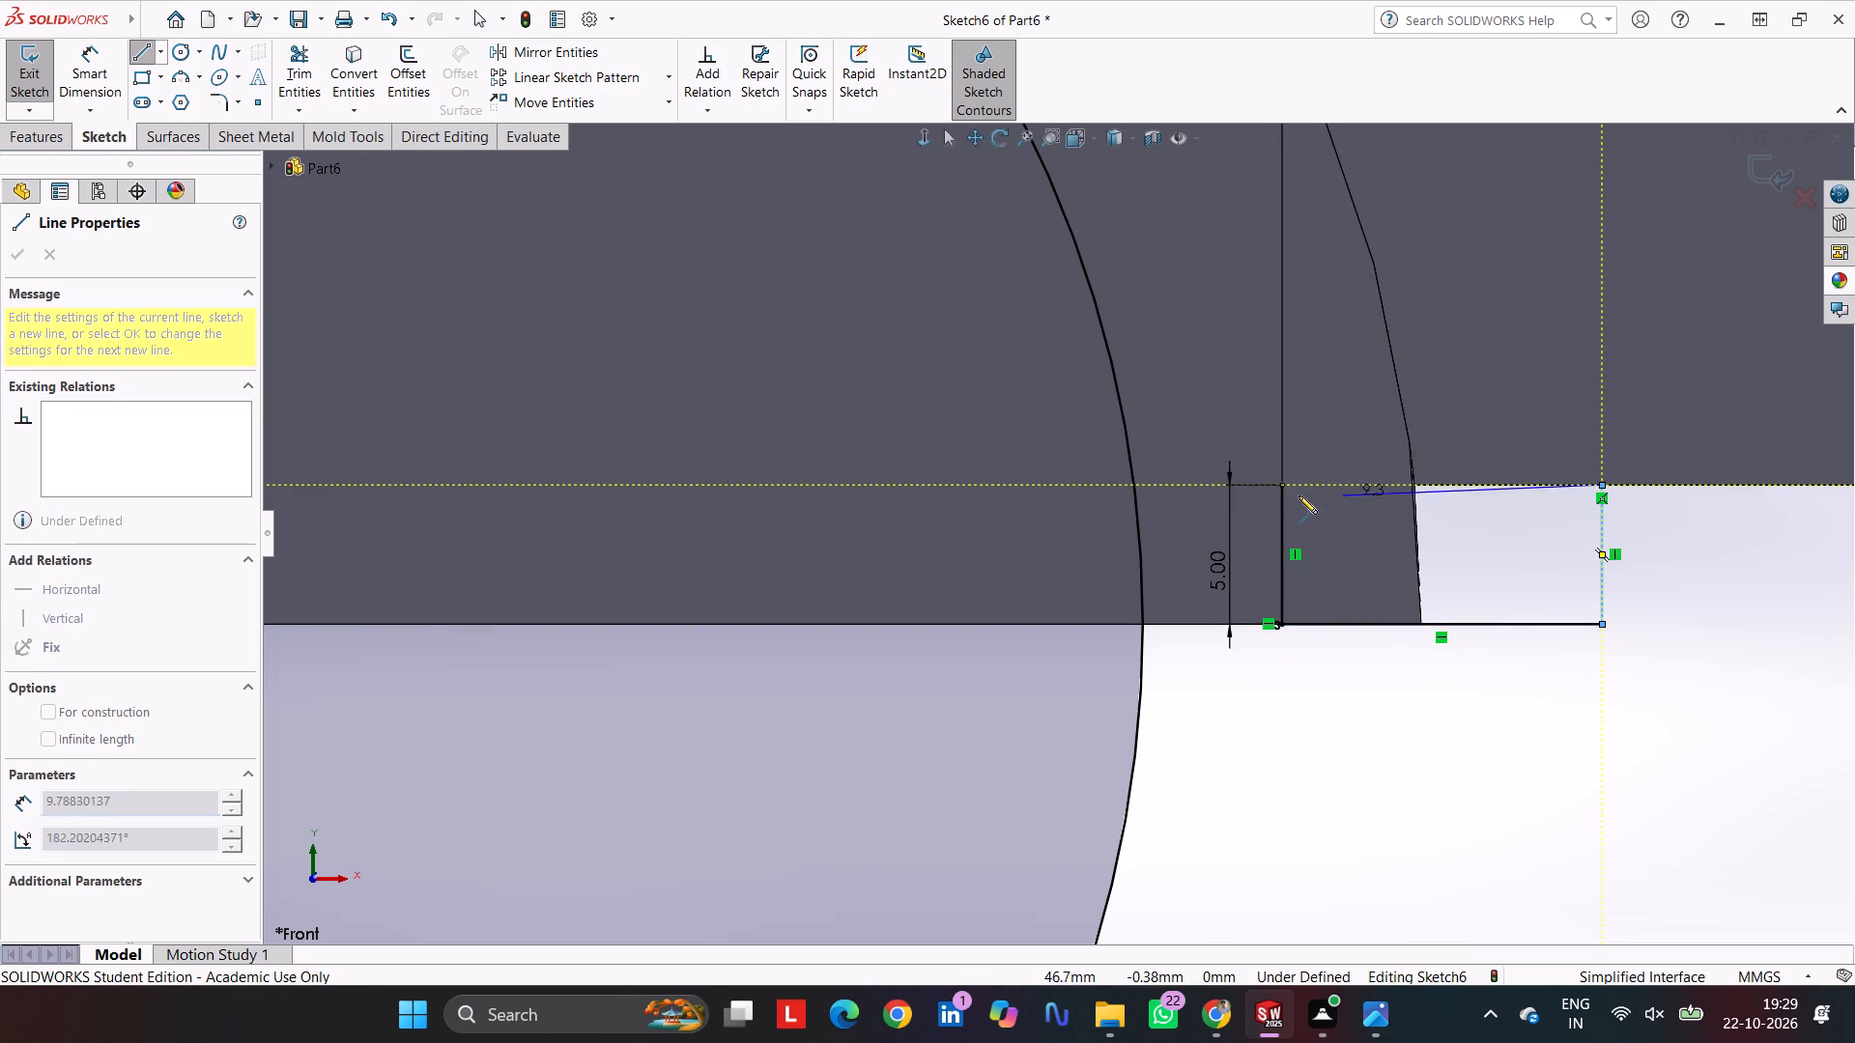
left_click(1282, 484)
key("Escape")
key("Escape")
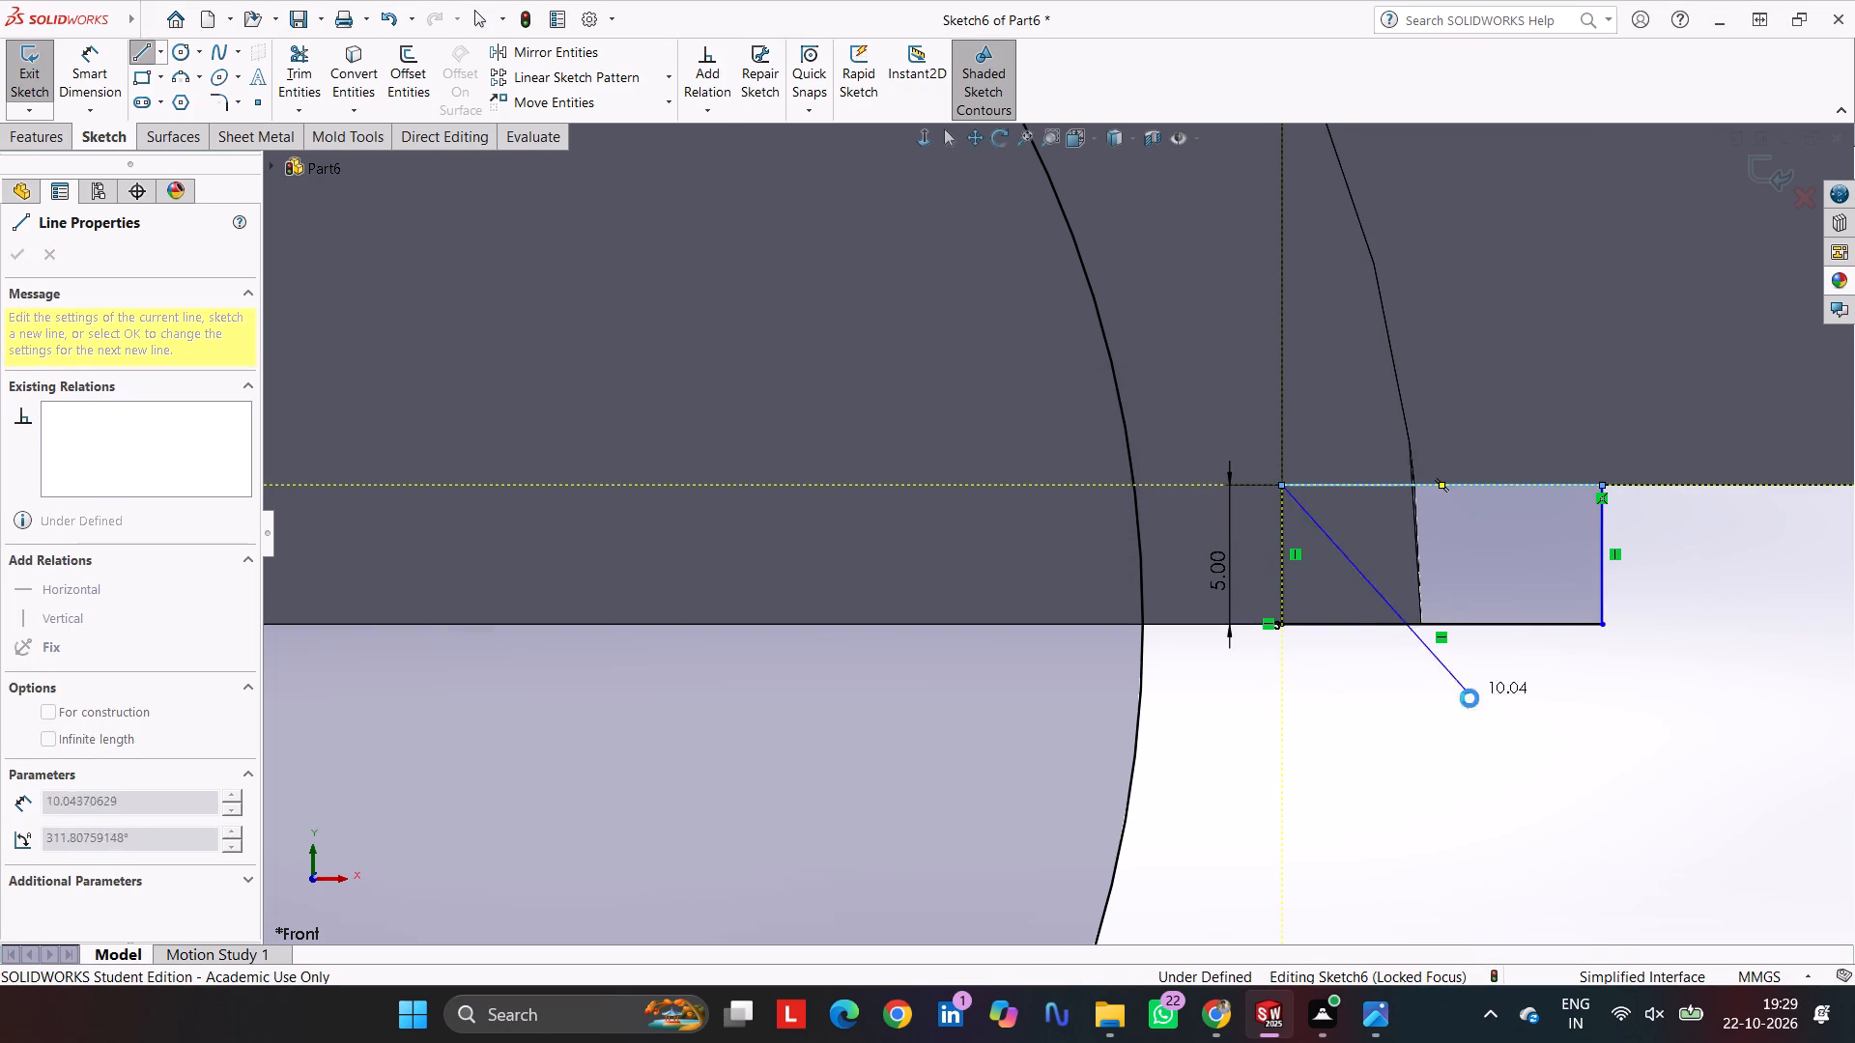
key("Escape")
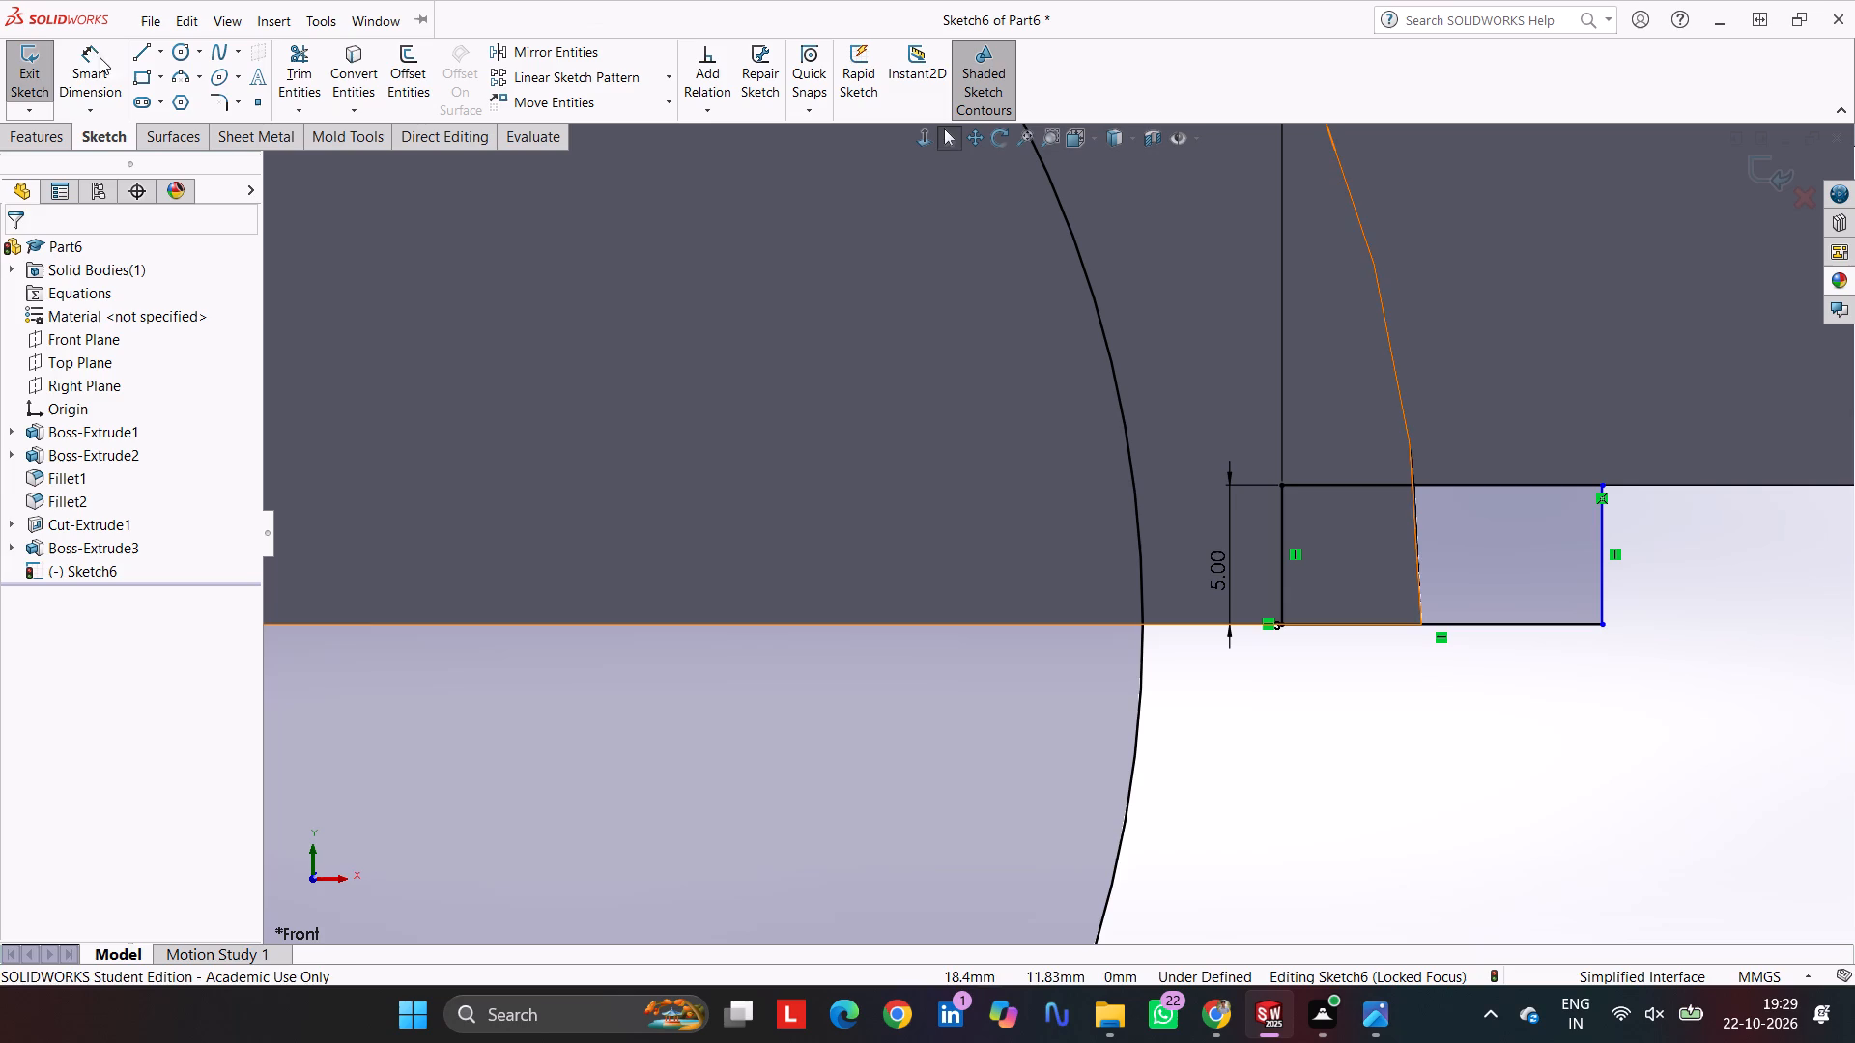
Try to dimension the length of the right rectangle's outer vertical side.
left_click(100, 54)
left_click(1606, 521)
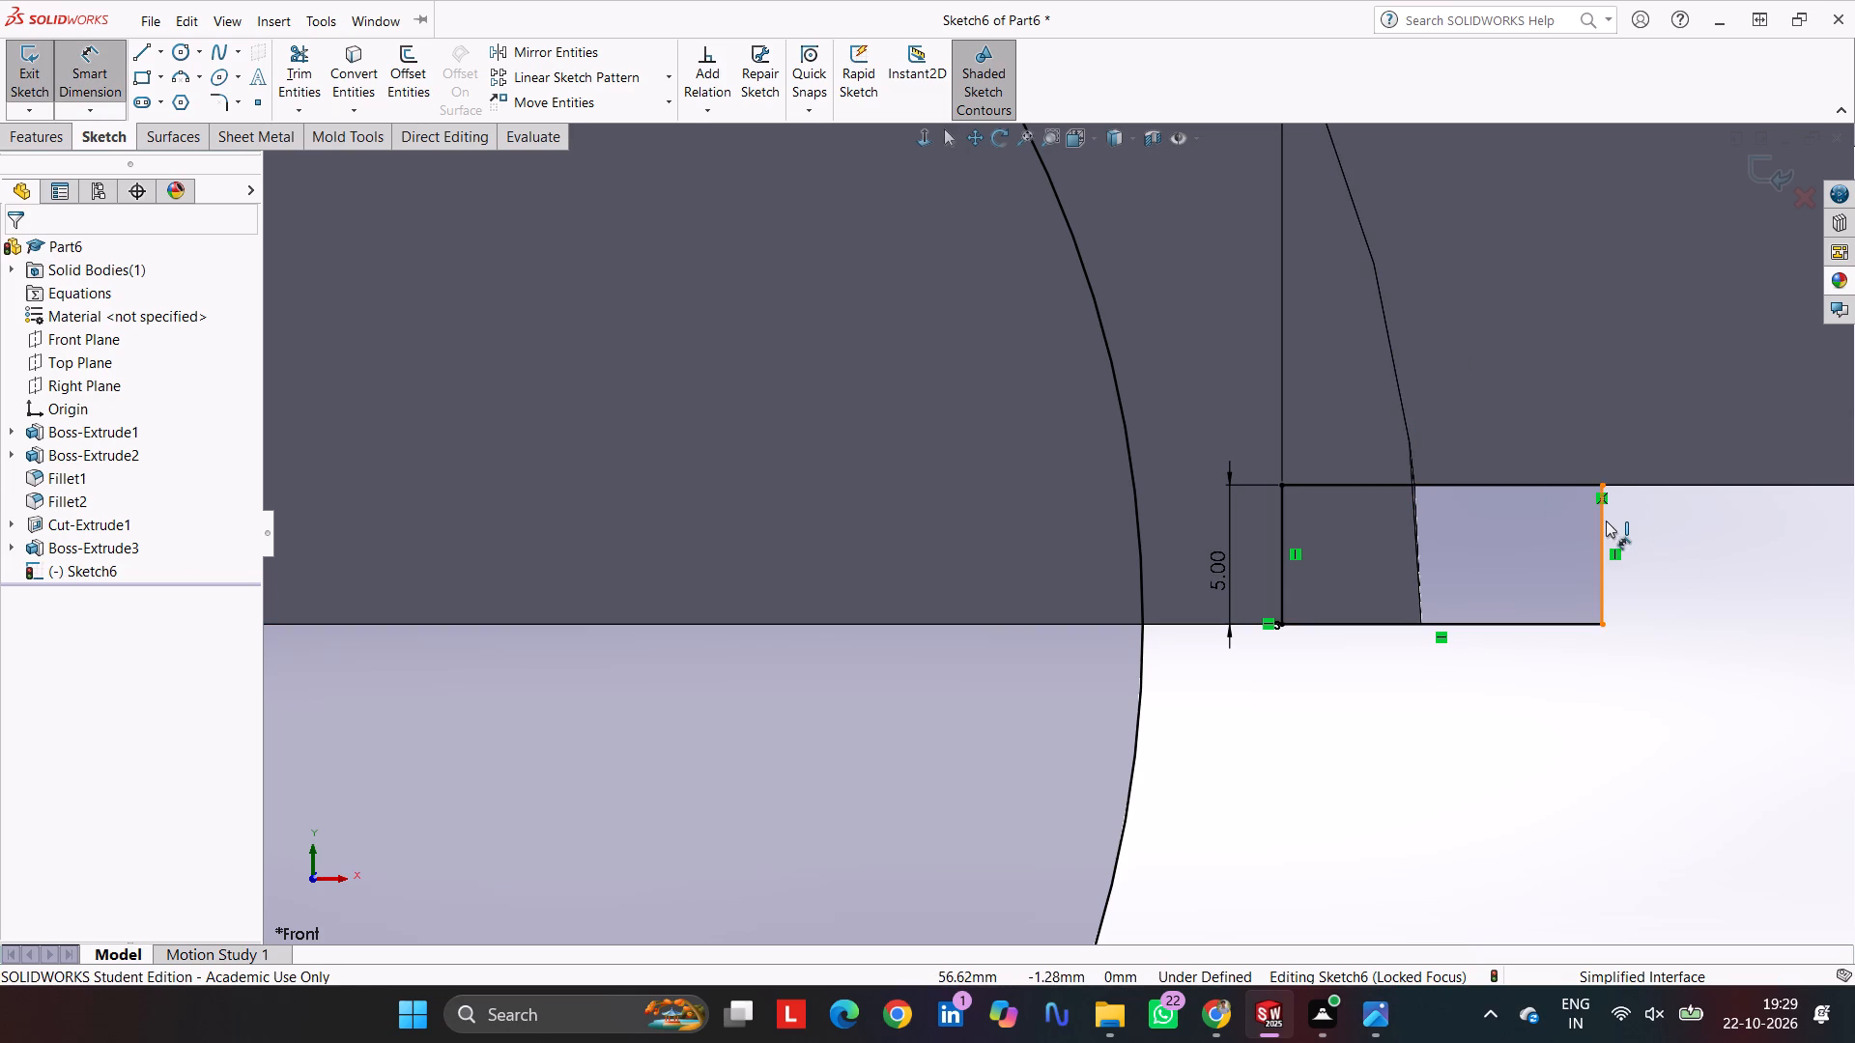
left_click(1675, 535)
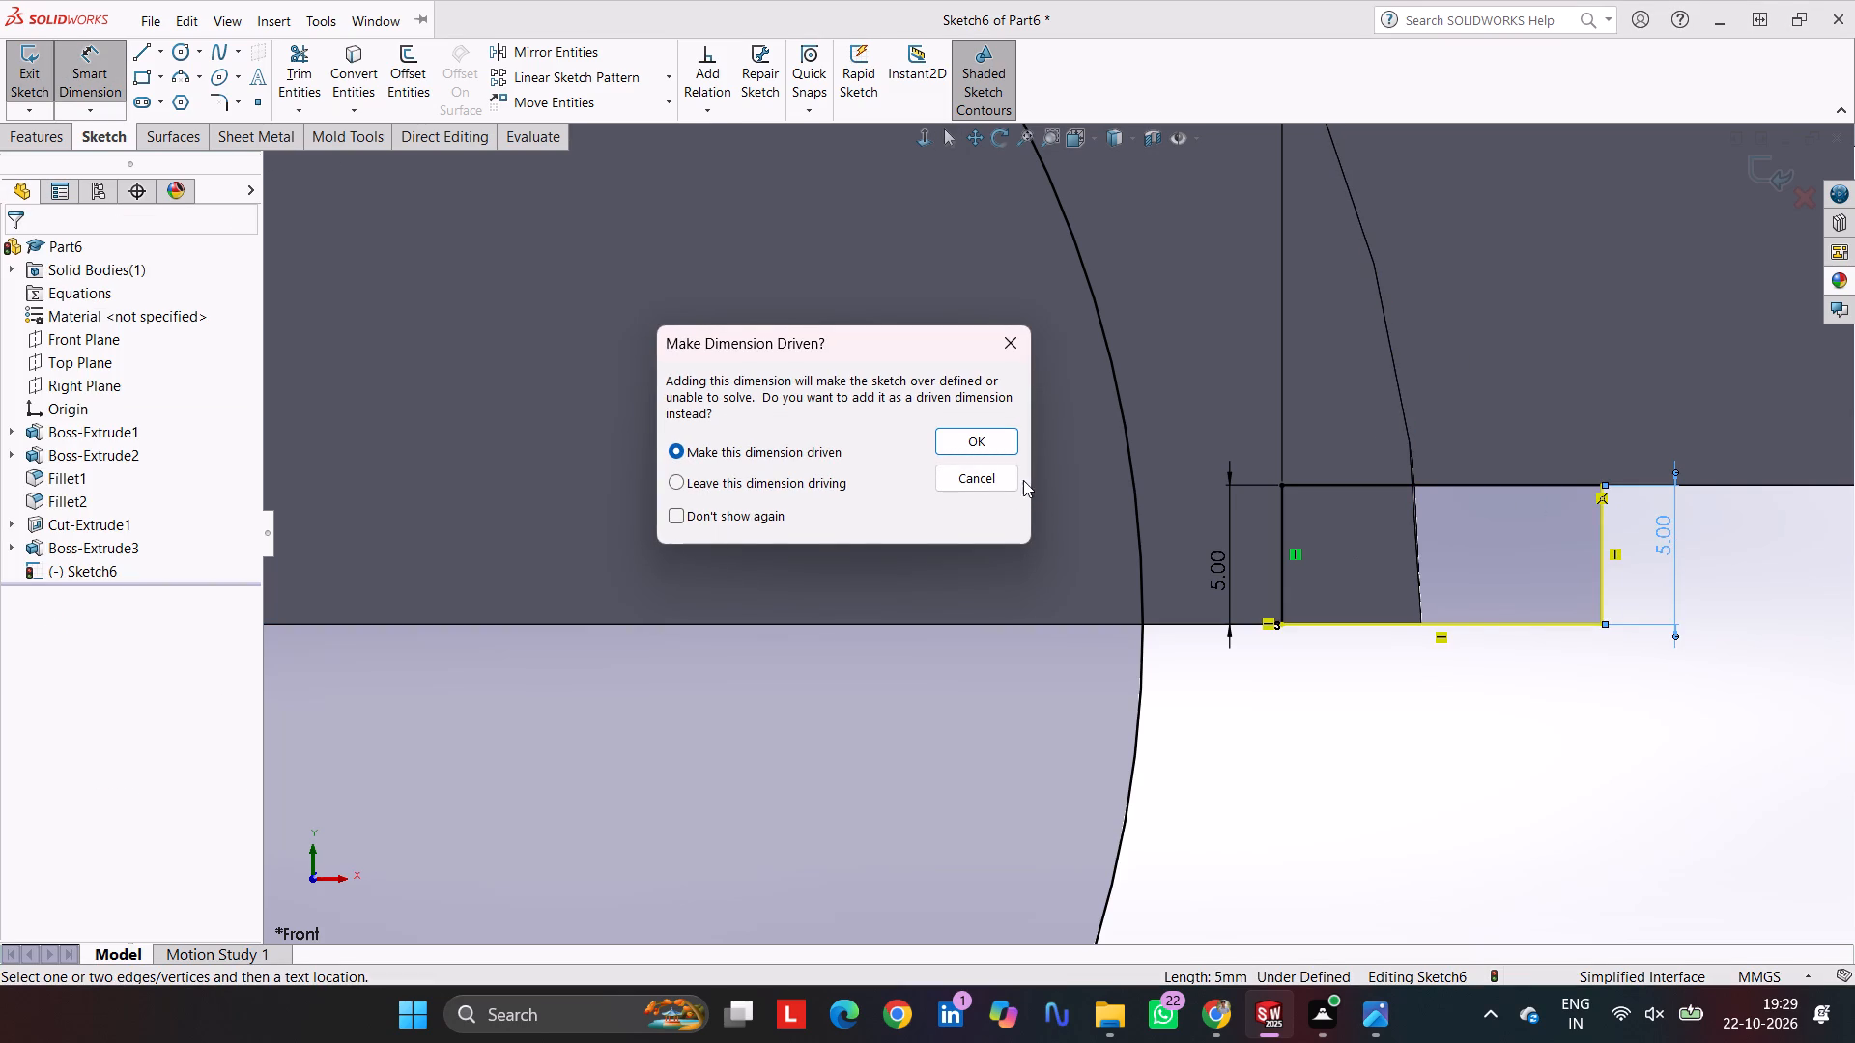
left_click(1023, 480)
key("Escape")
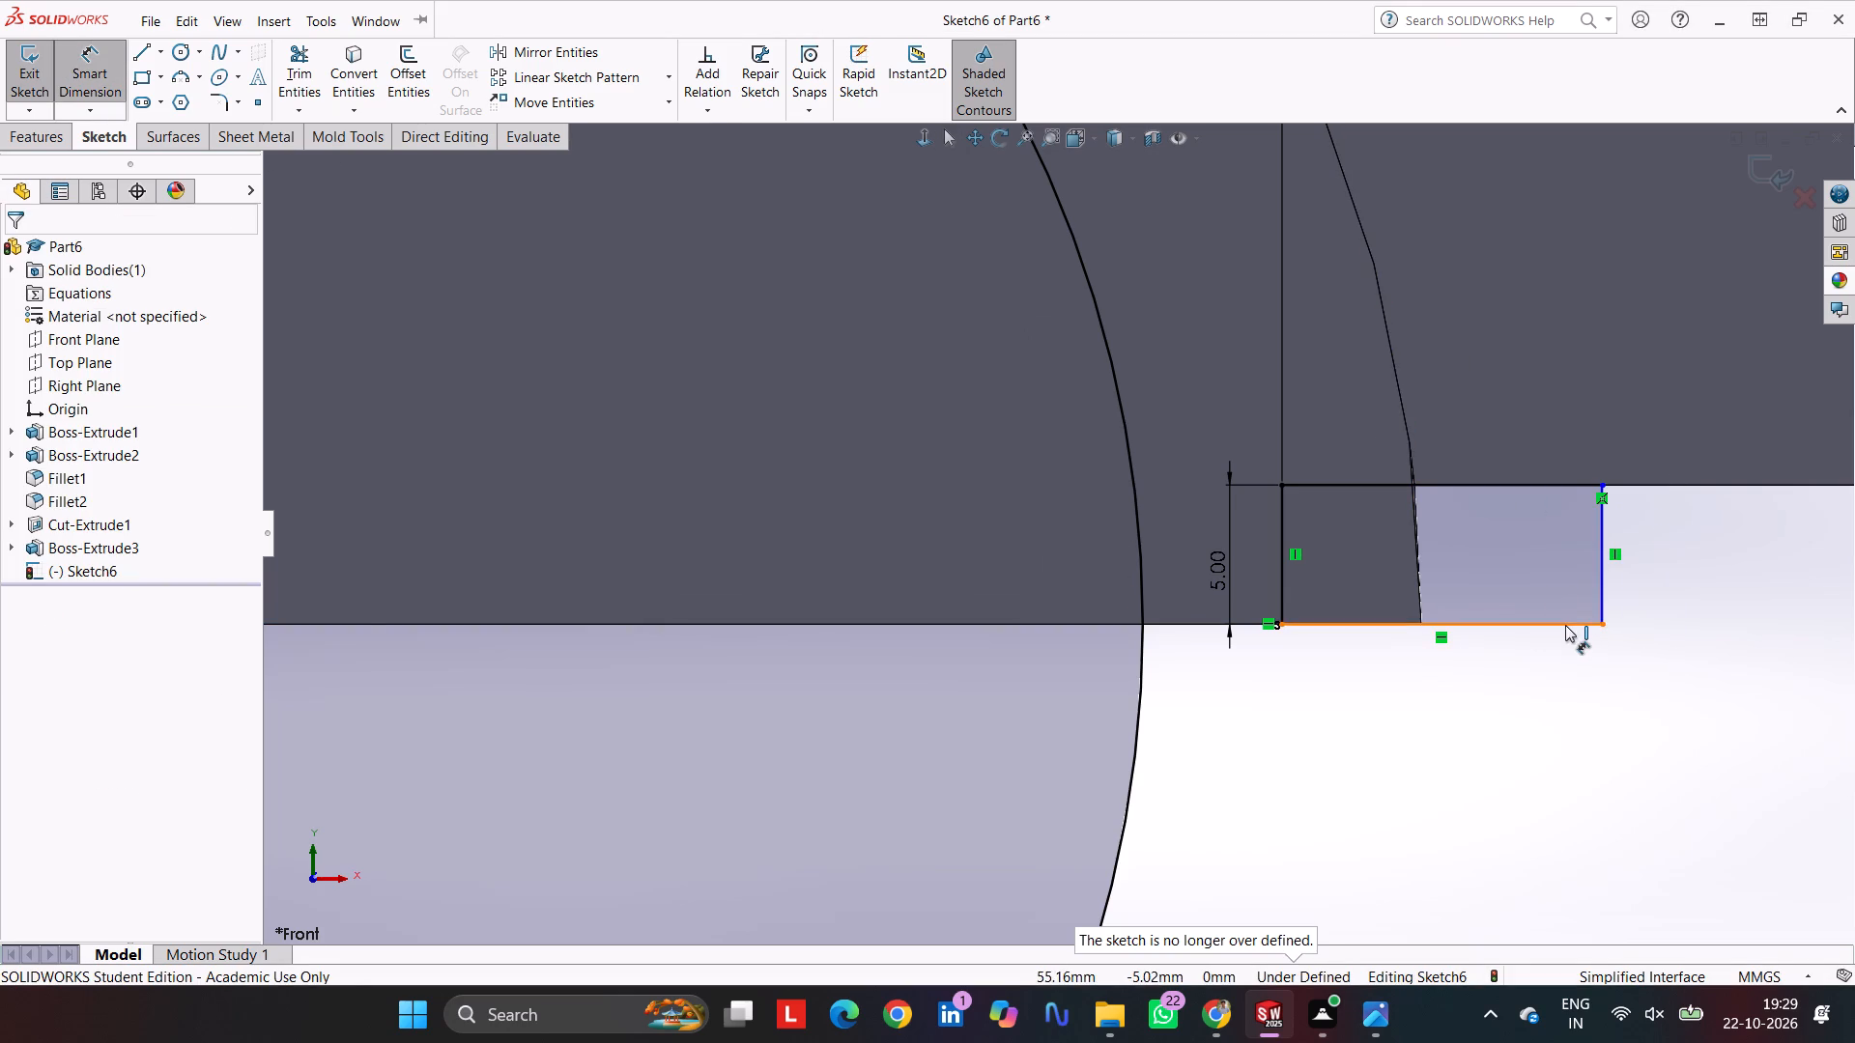
Dimension the bottom sides of the right and left foot rectangles at their drawn widths.
left_click(1562, 625)
left_click(1523, 691)
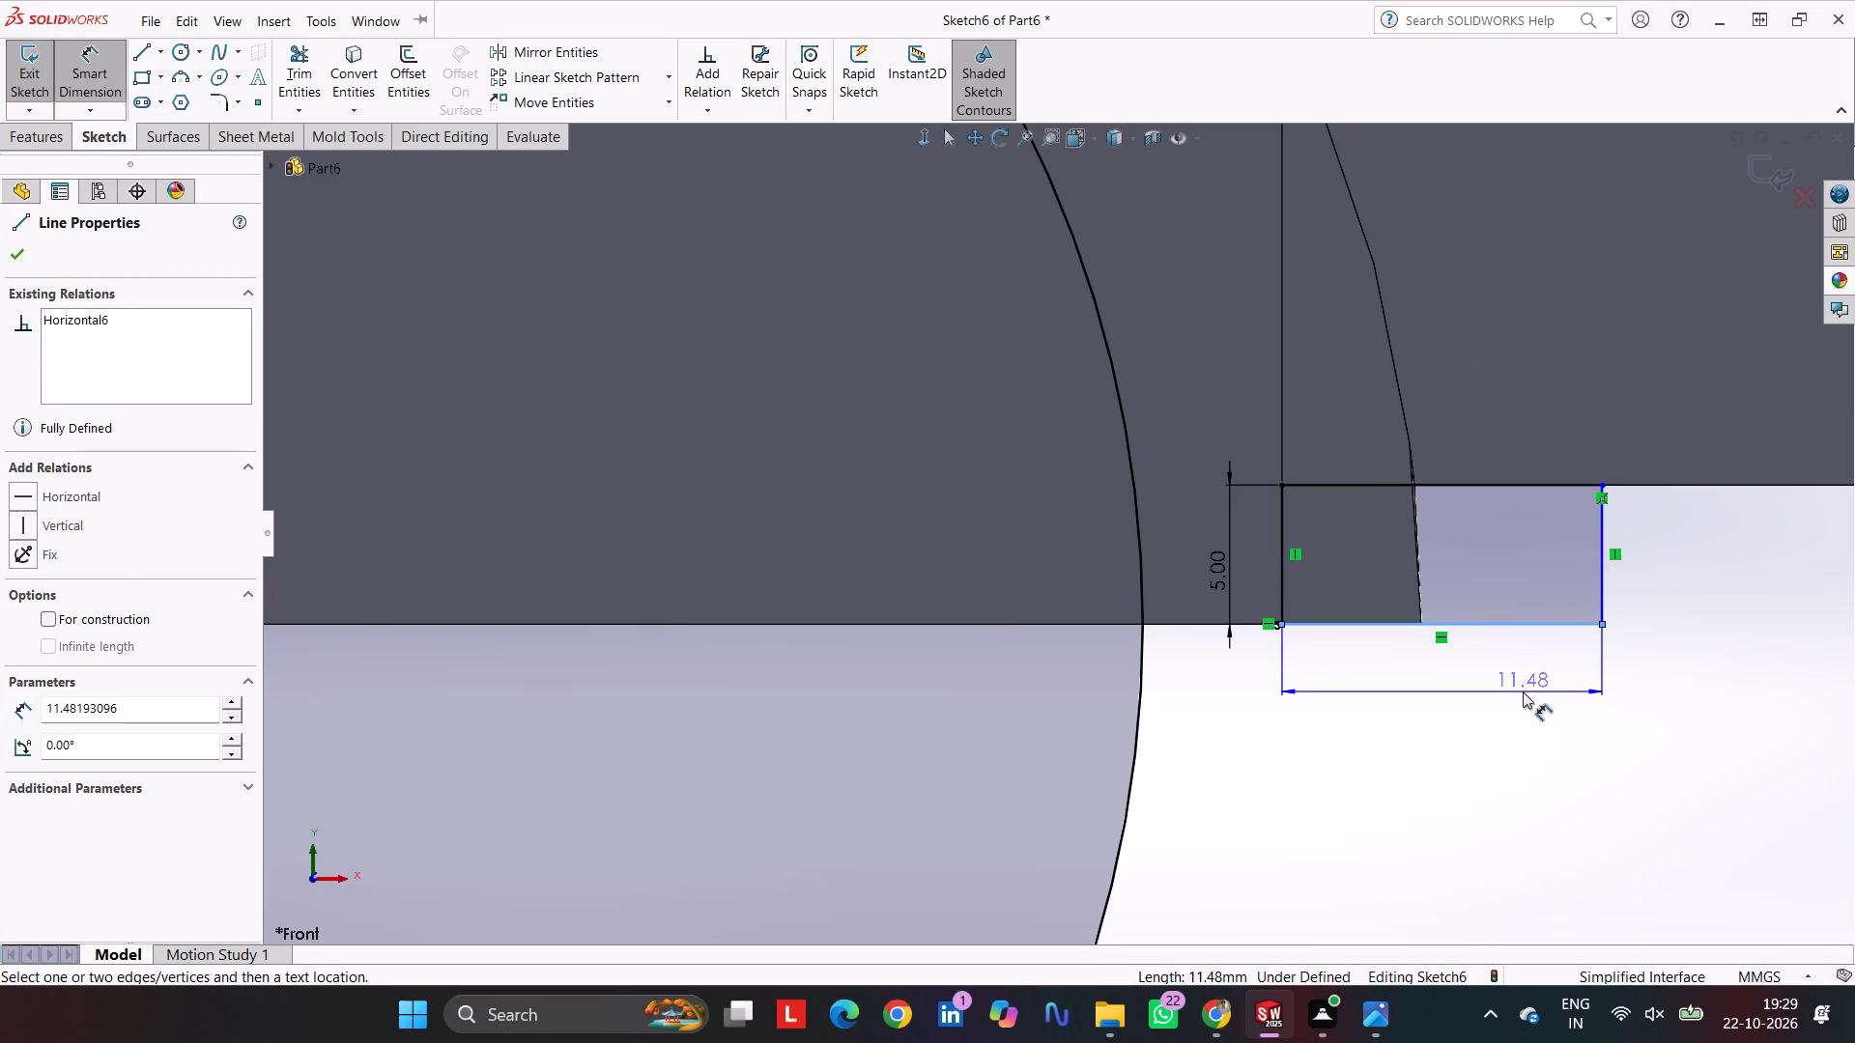
left_click(1433, 666)
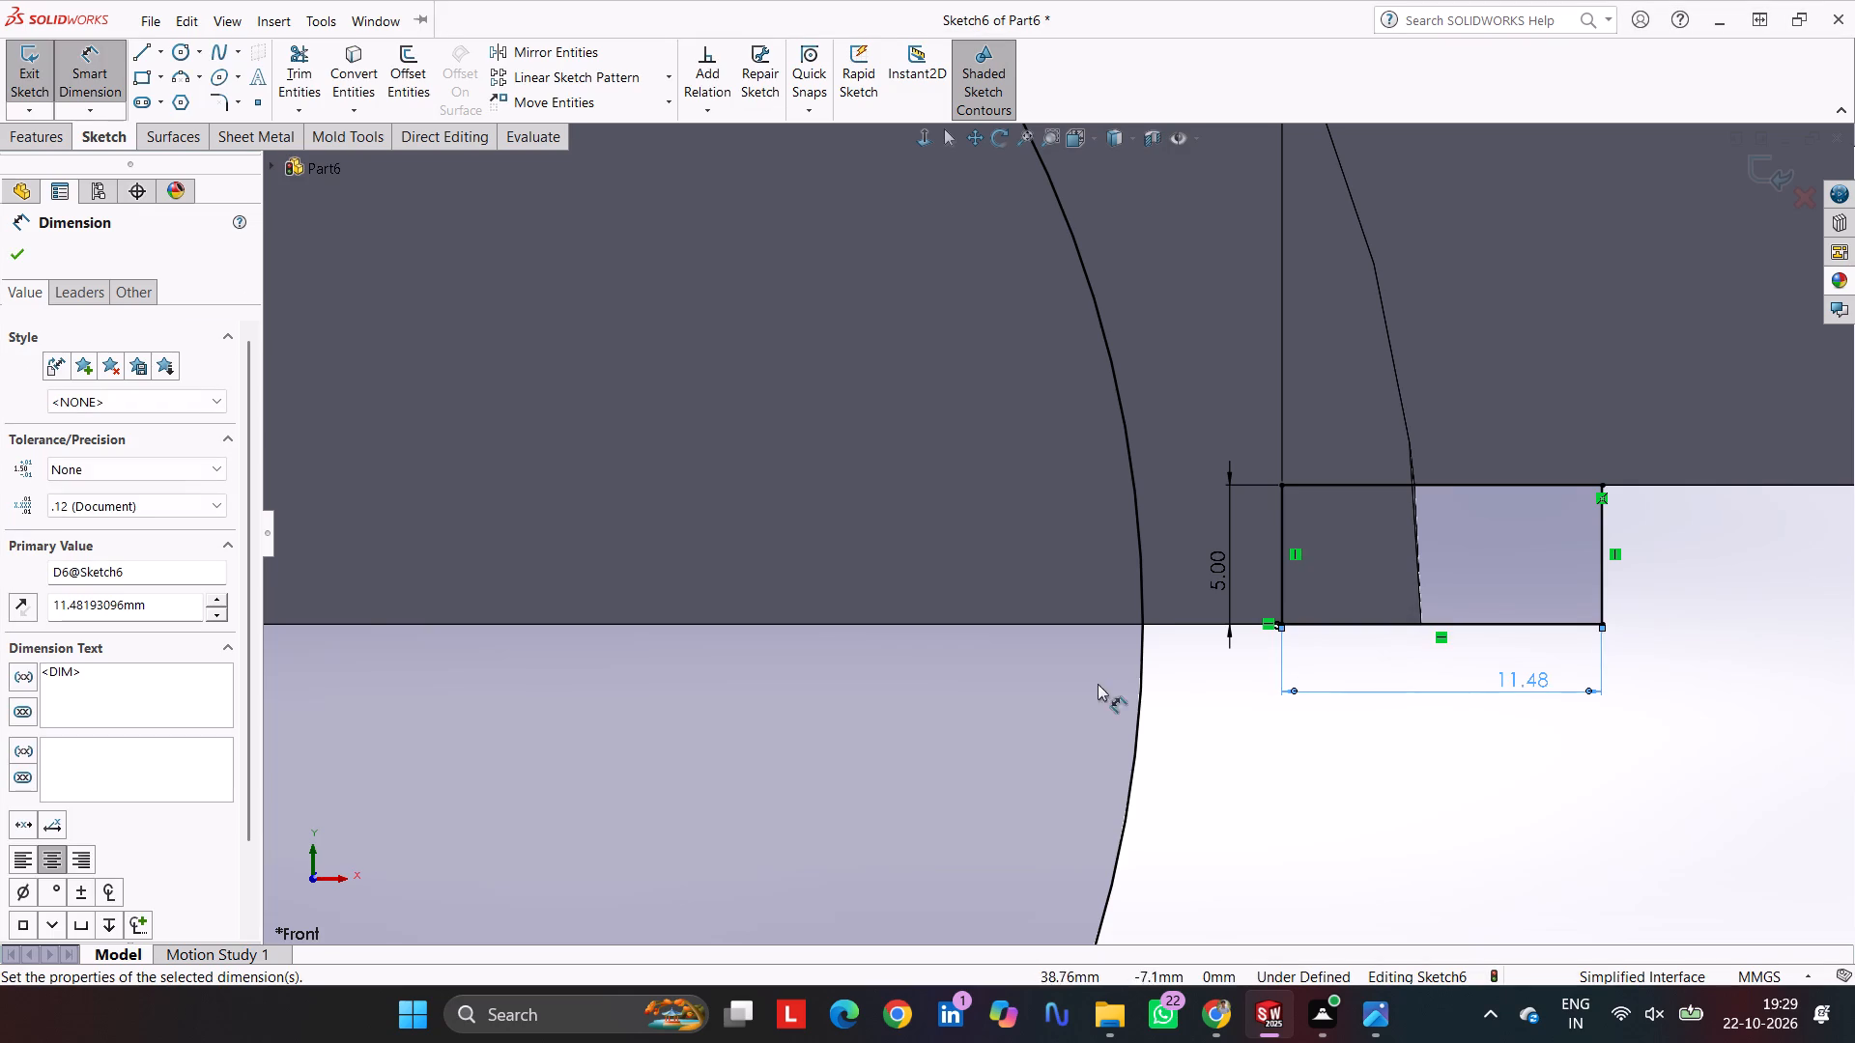
scroll(1006, 671, "up", 5)
scroll(310, 576, "down", 4)
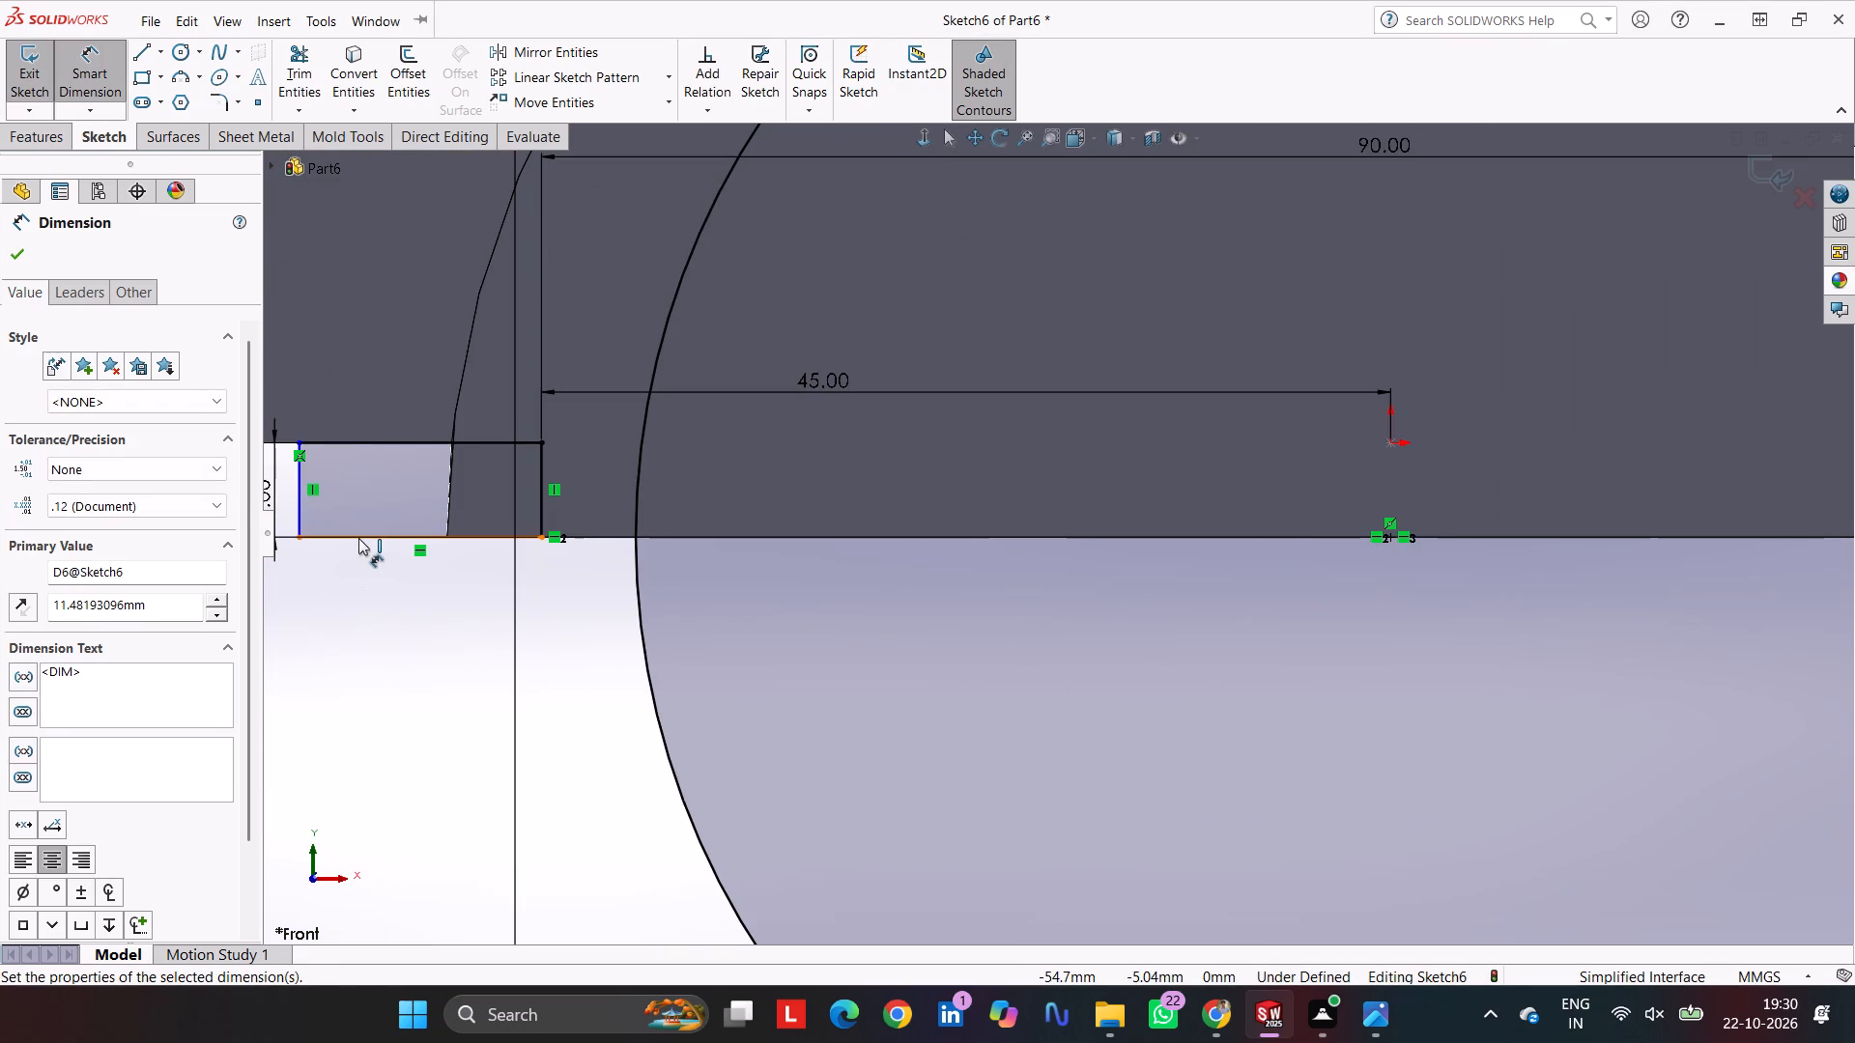
left_click(358, 538)
left_click(401, 624)
left_click(319, 593)
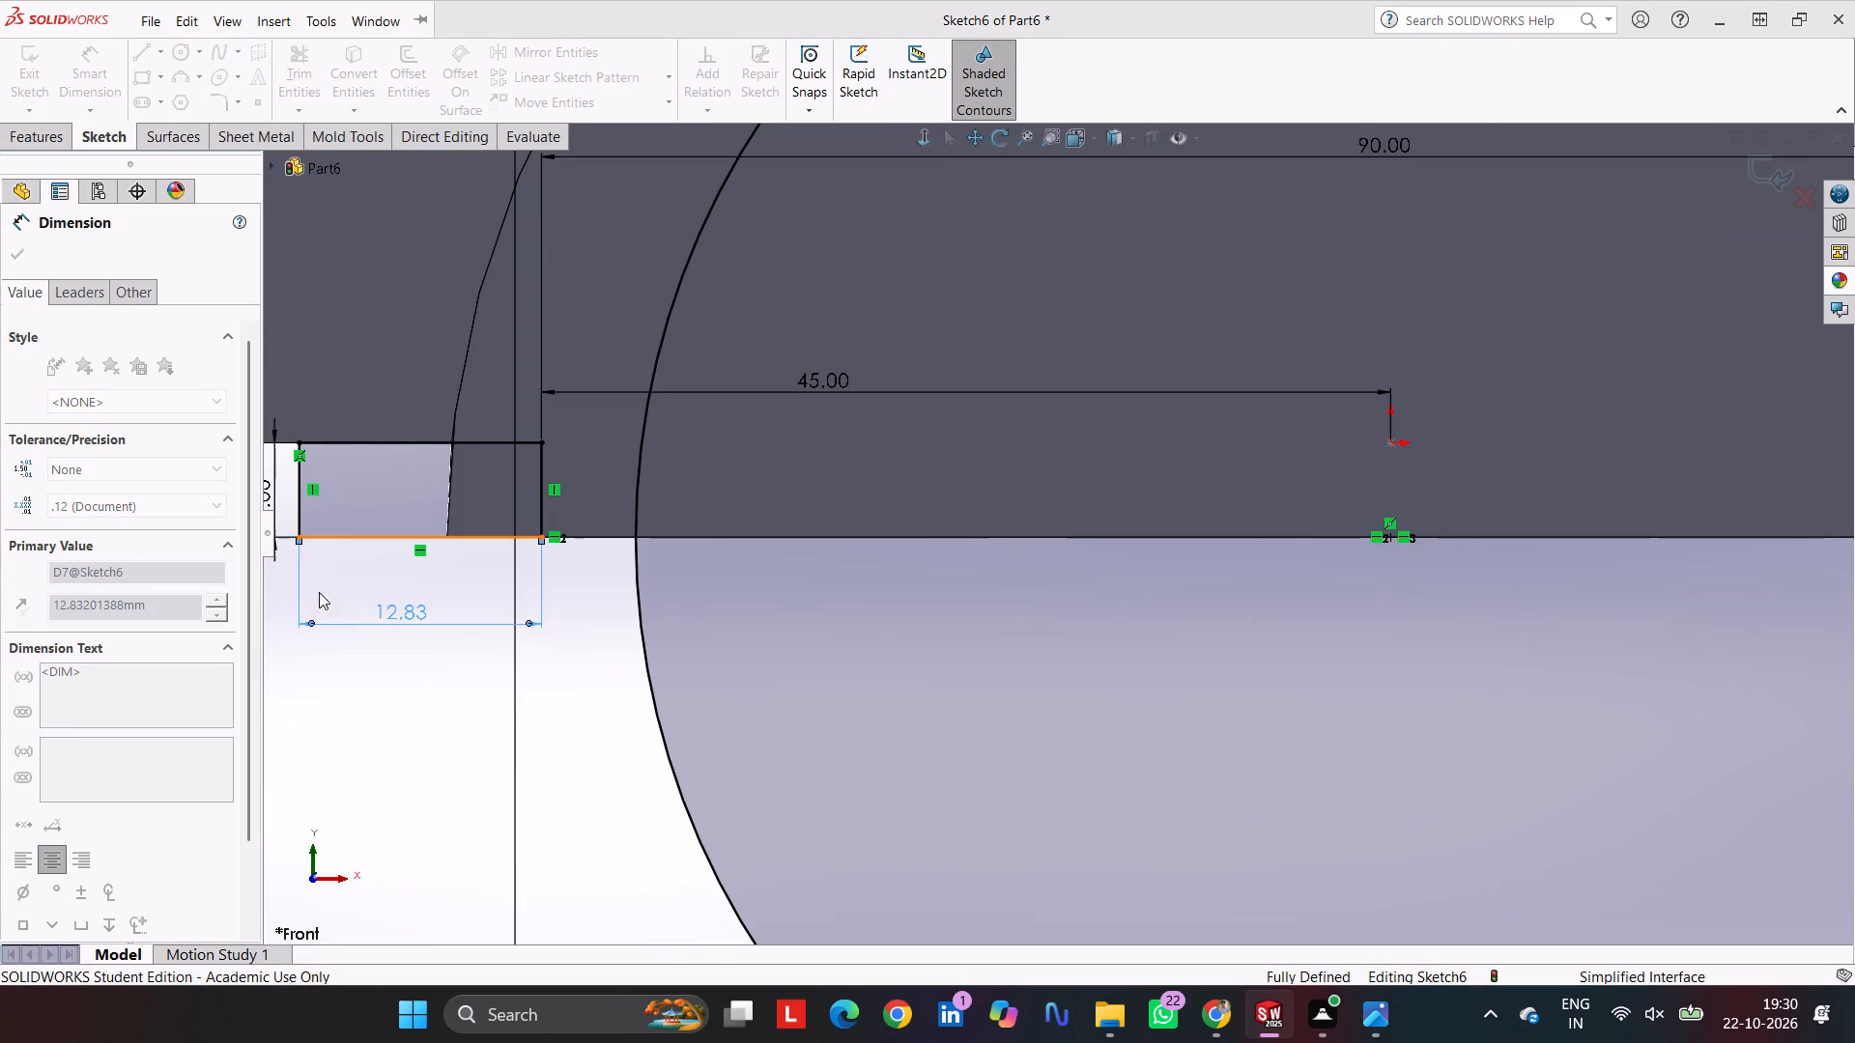
Extrude-cut the circle and both foot rectangles through the arch boss using Mid Plane with a 110 mm depth.
left_click(41, 131)
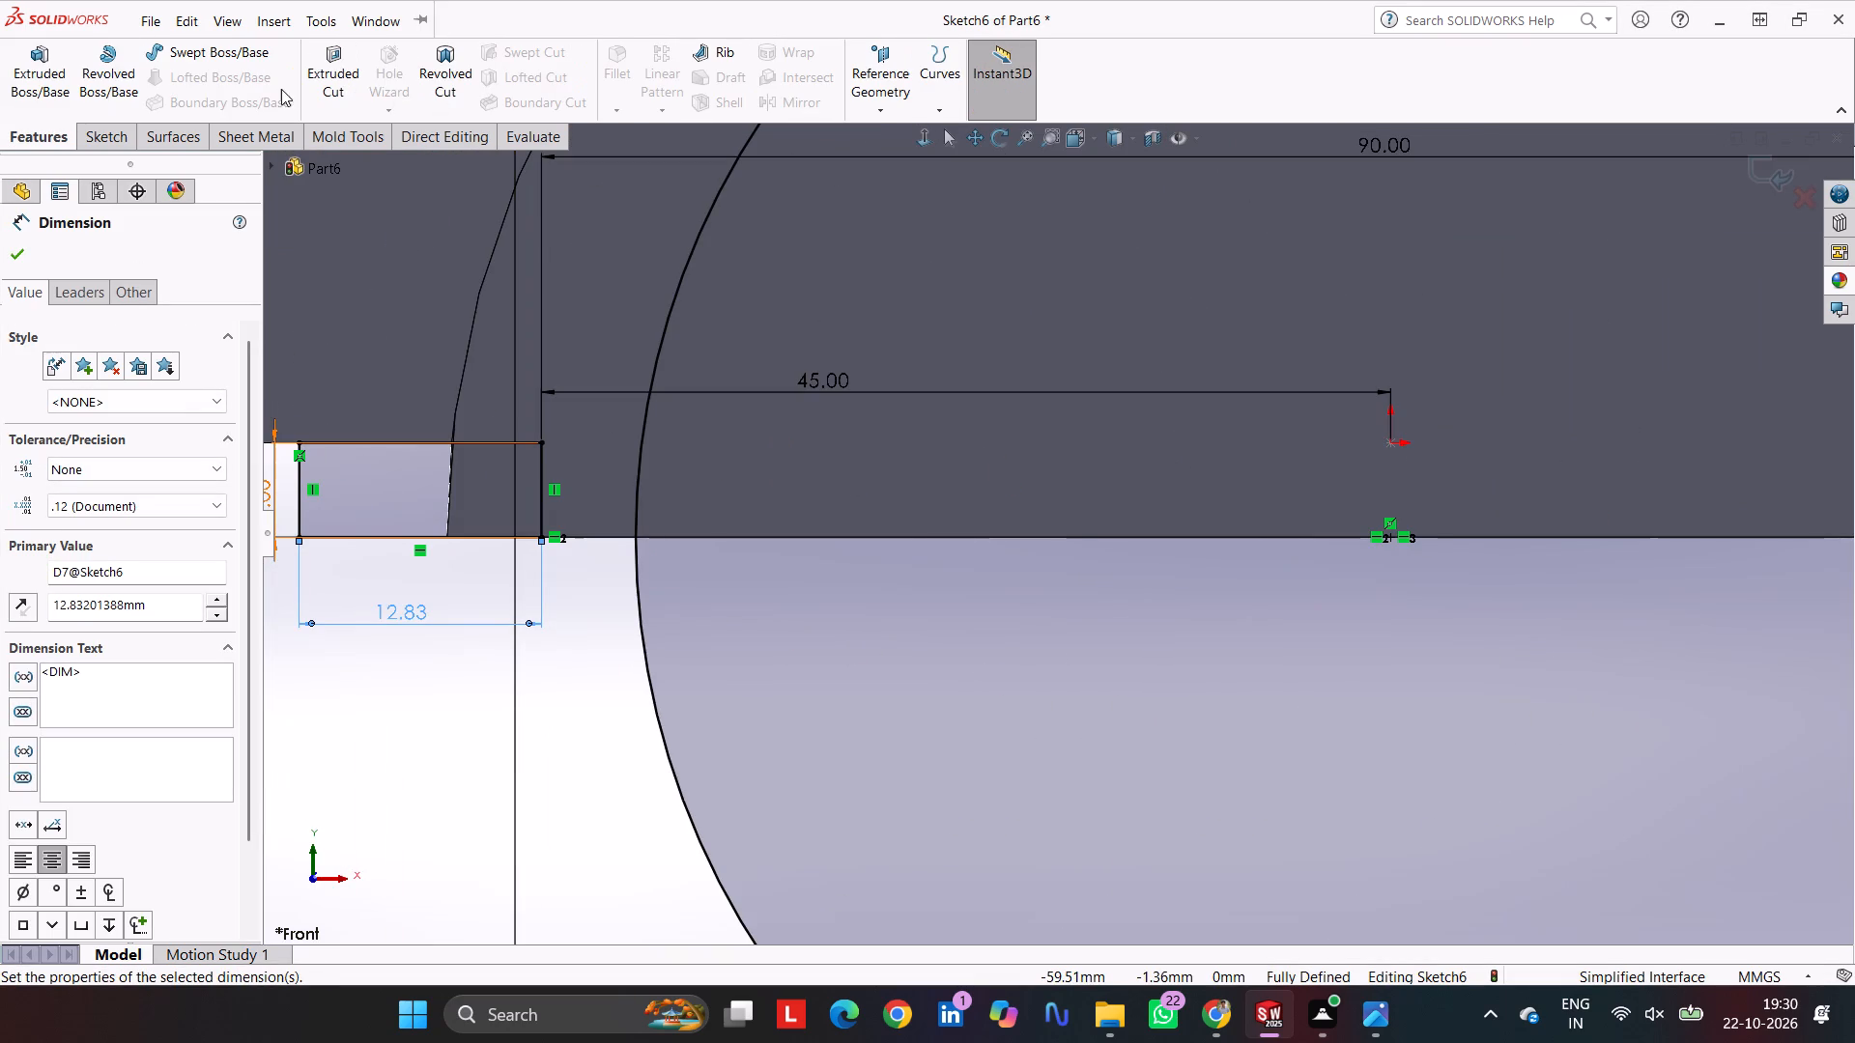
left_click(316, 65)
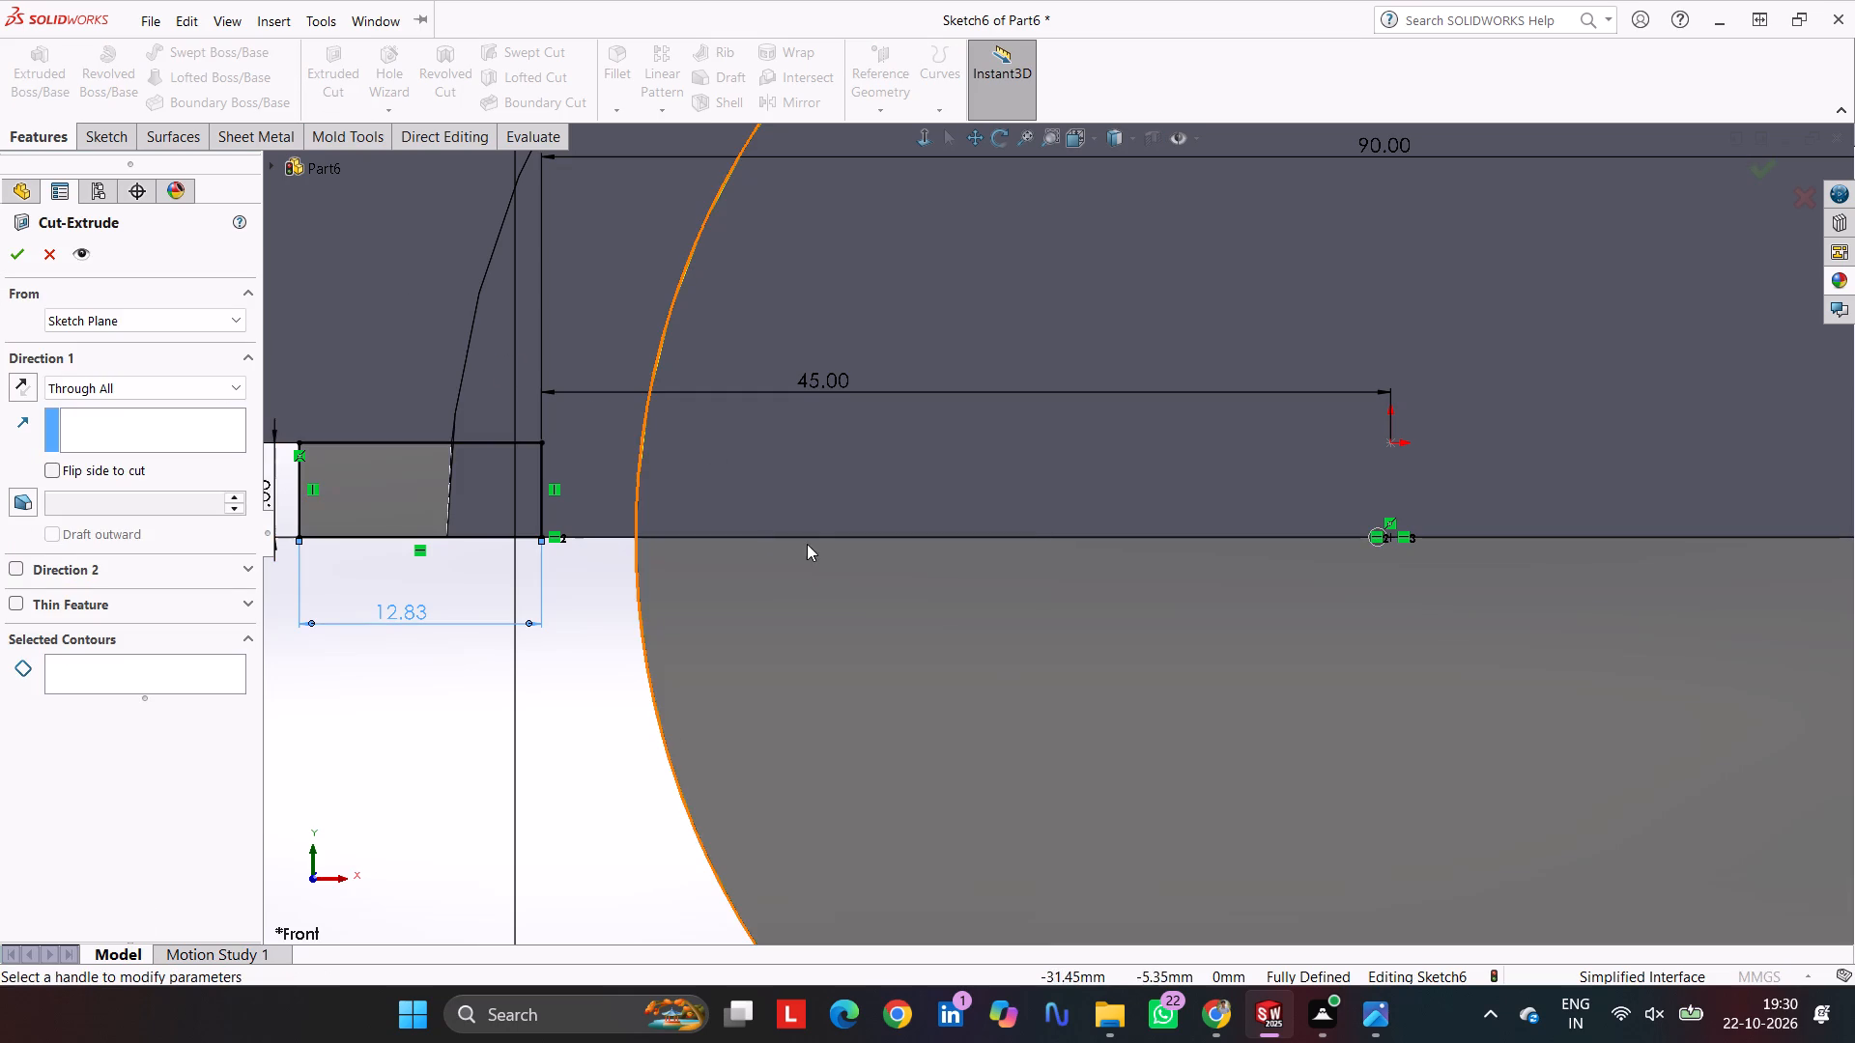
scroll(880, 543, "up", 7)
middle_click_drag(882, 568, 1031, 654)
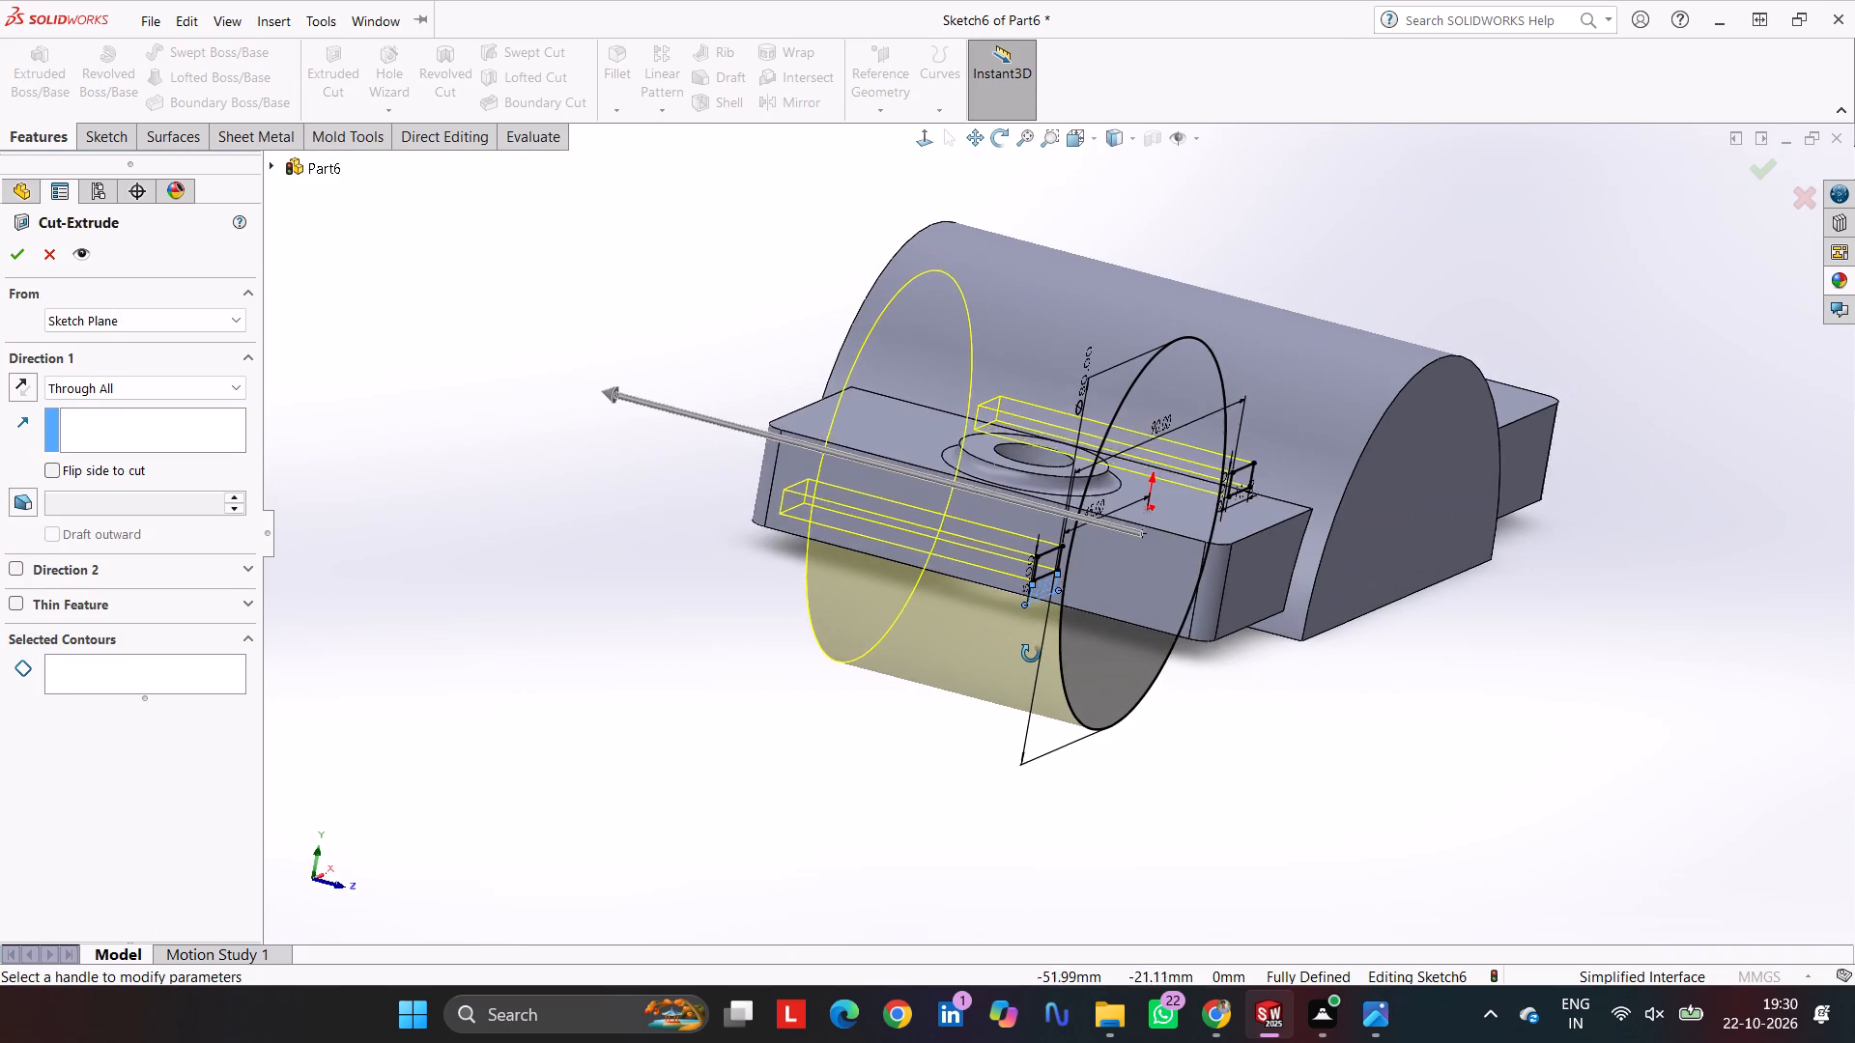
middle_click_drag(1031, 654, 1034, 646)
left_click(65, 384)
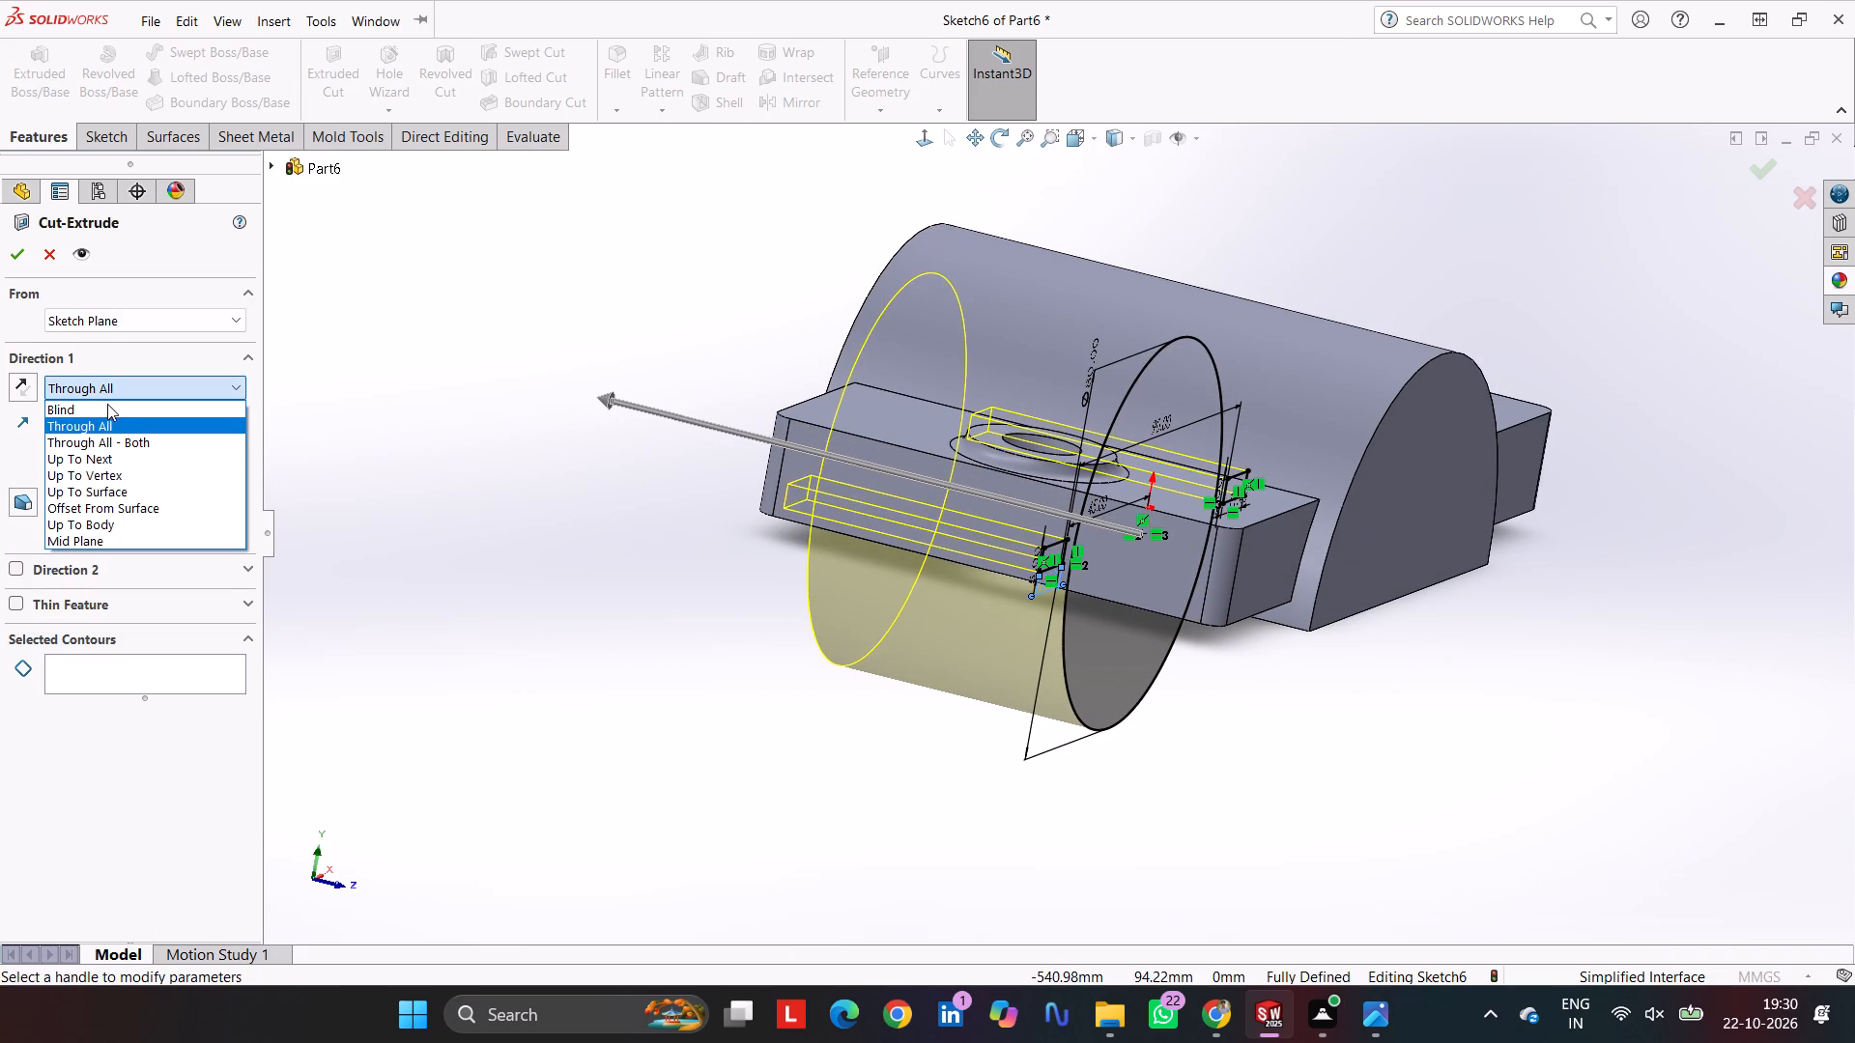
left_click(100, 546)
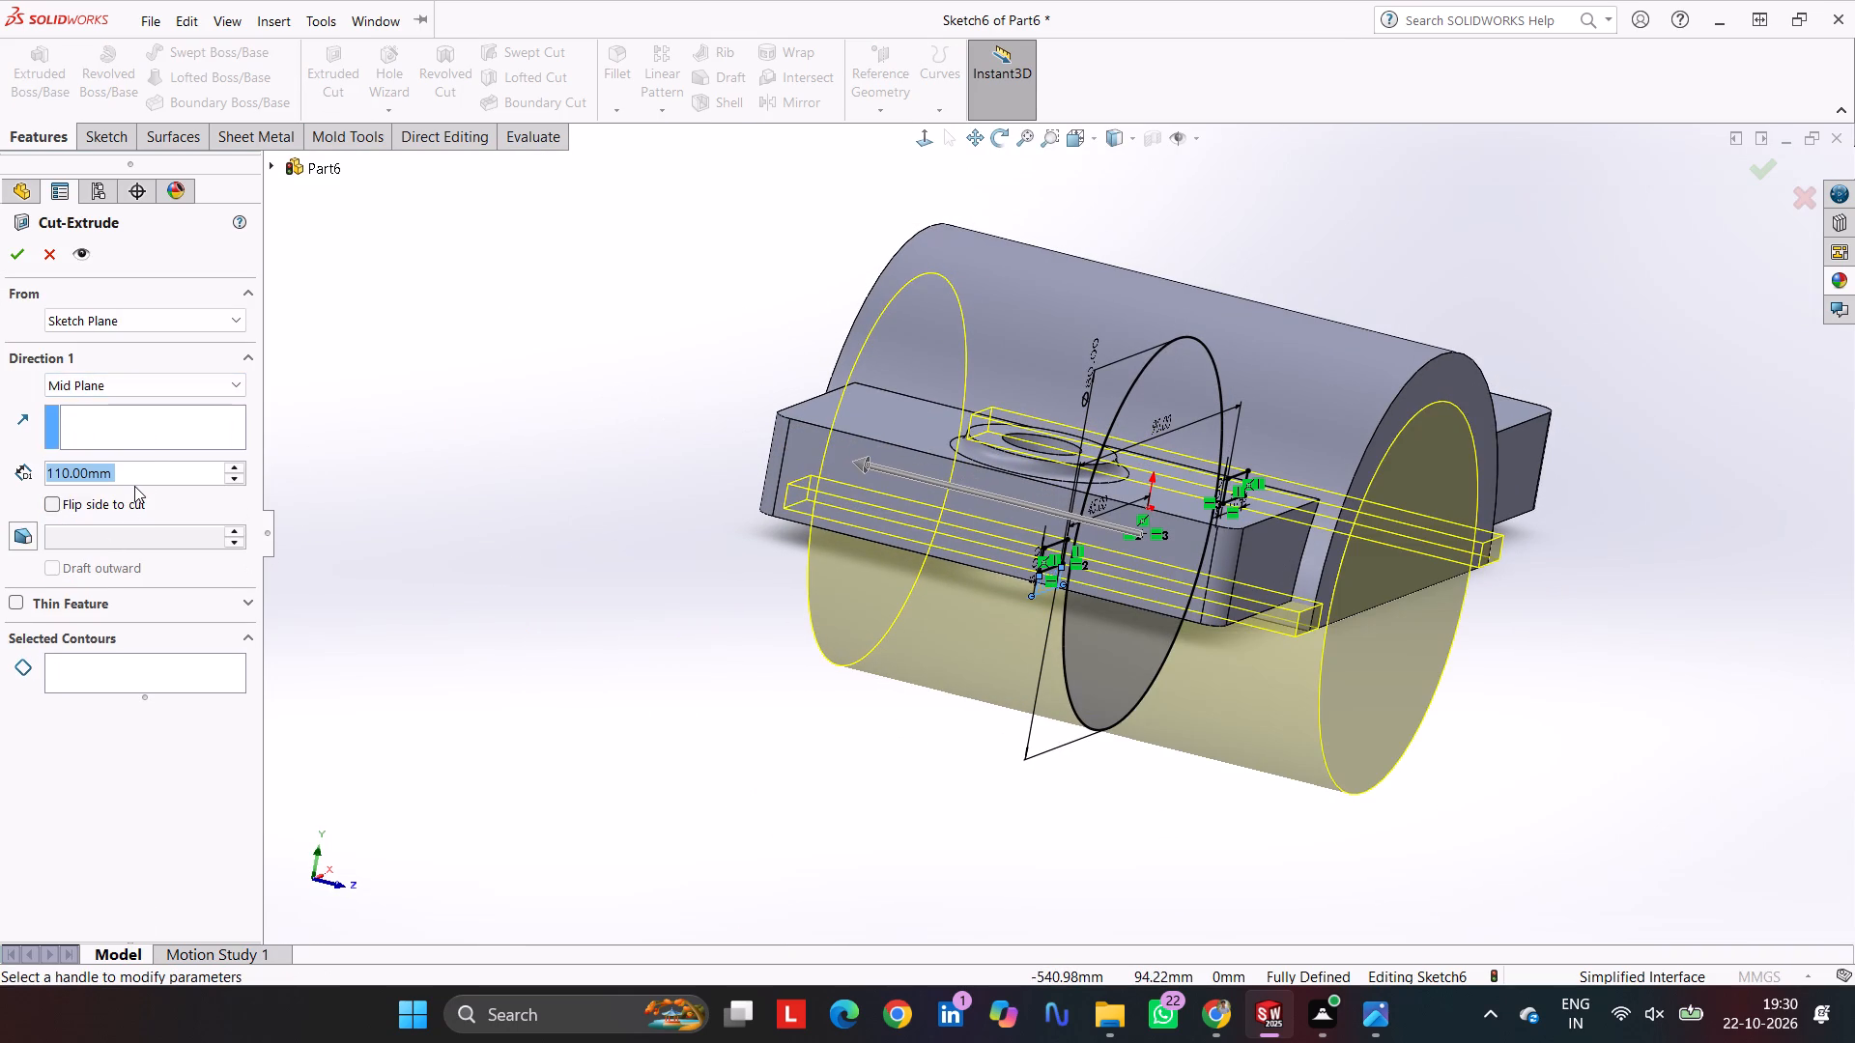
left_click(7, 260)
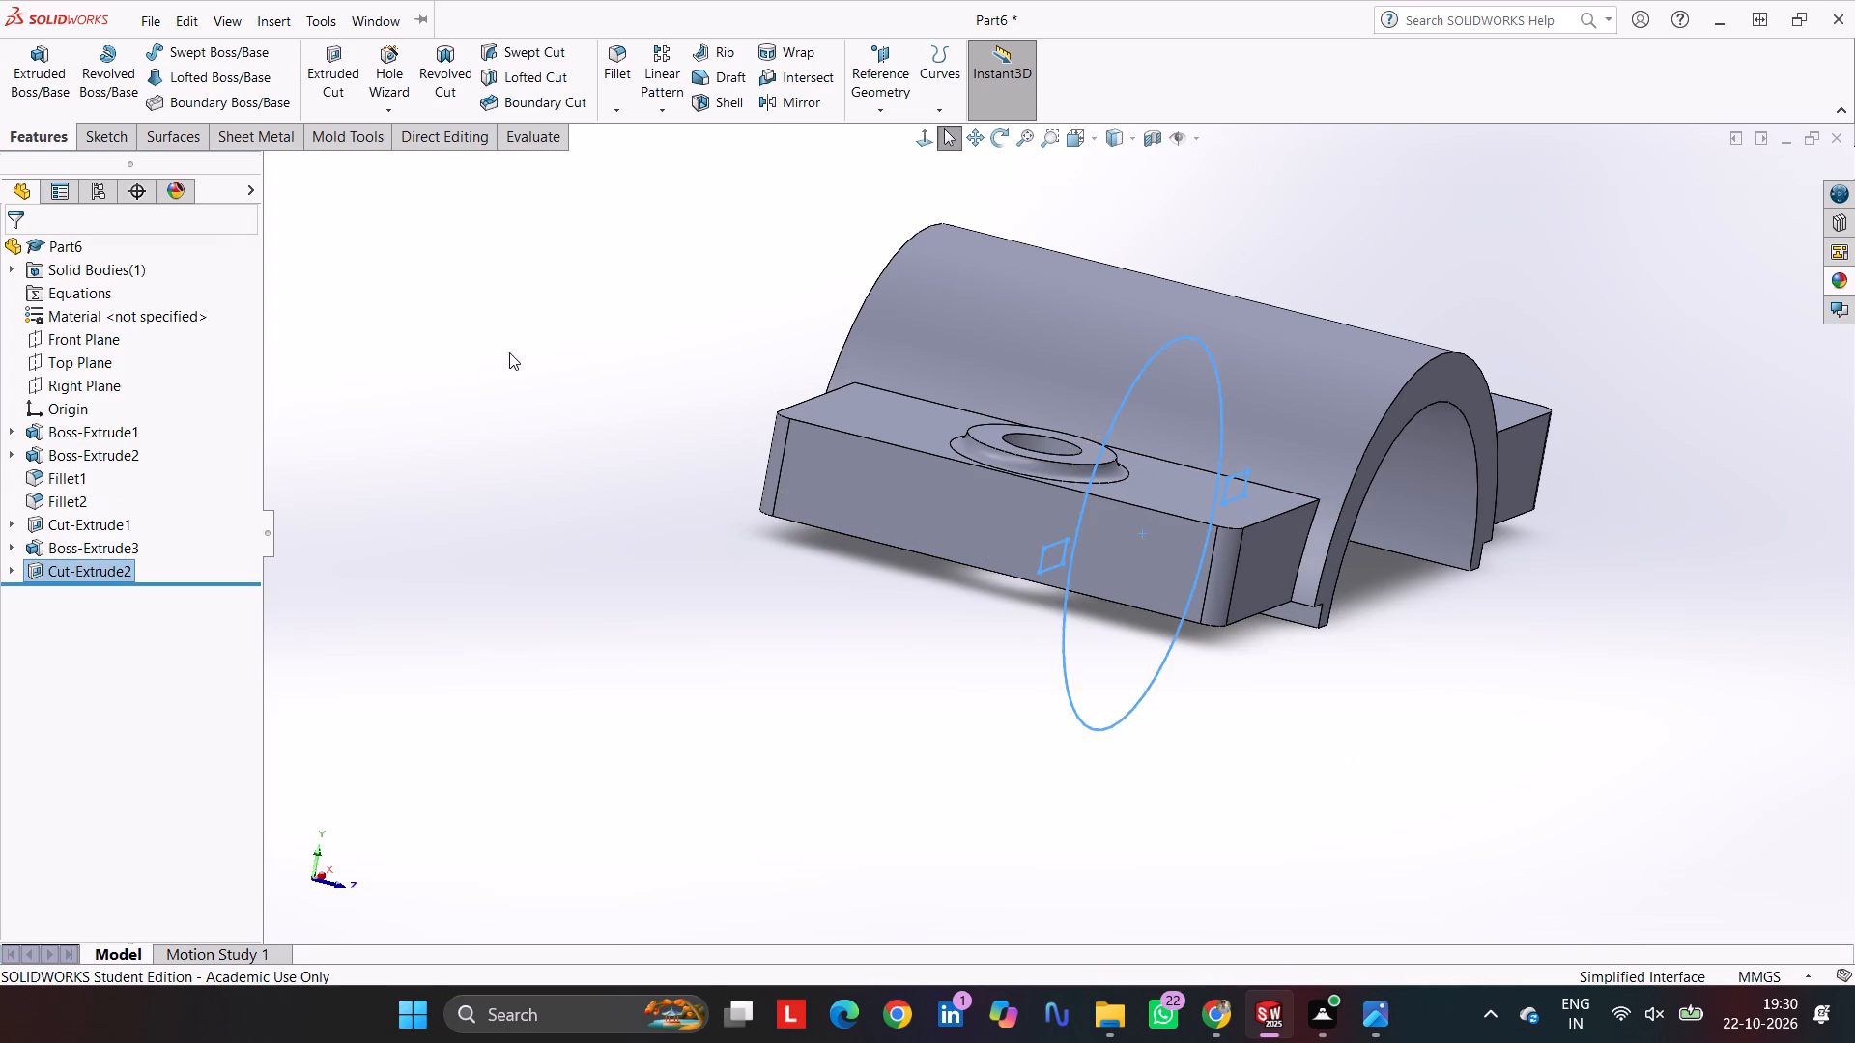
left_click(509, 352)
Examine the cut arch and its stepped feet from below, the front and above.
middle_click_drag(885, 531, 676, 324)
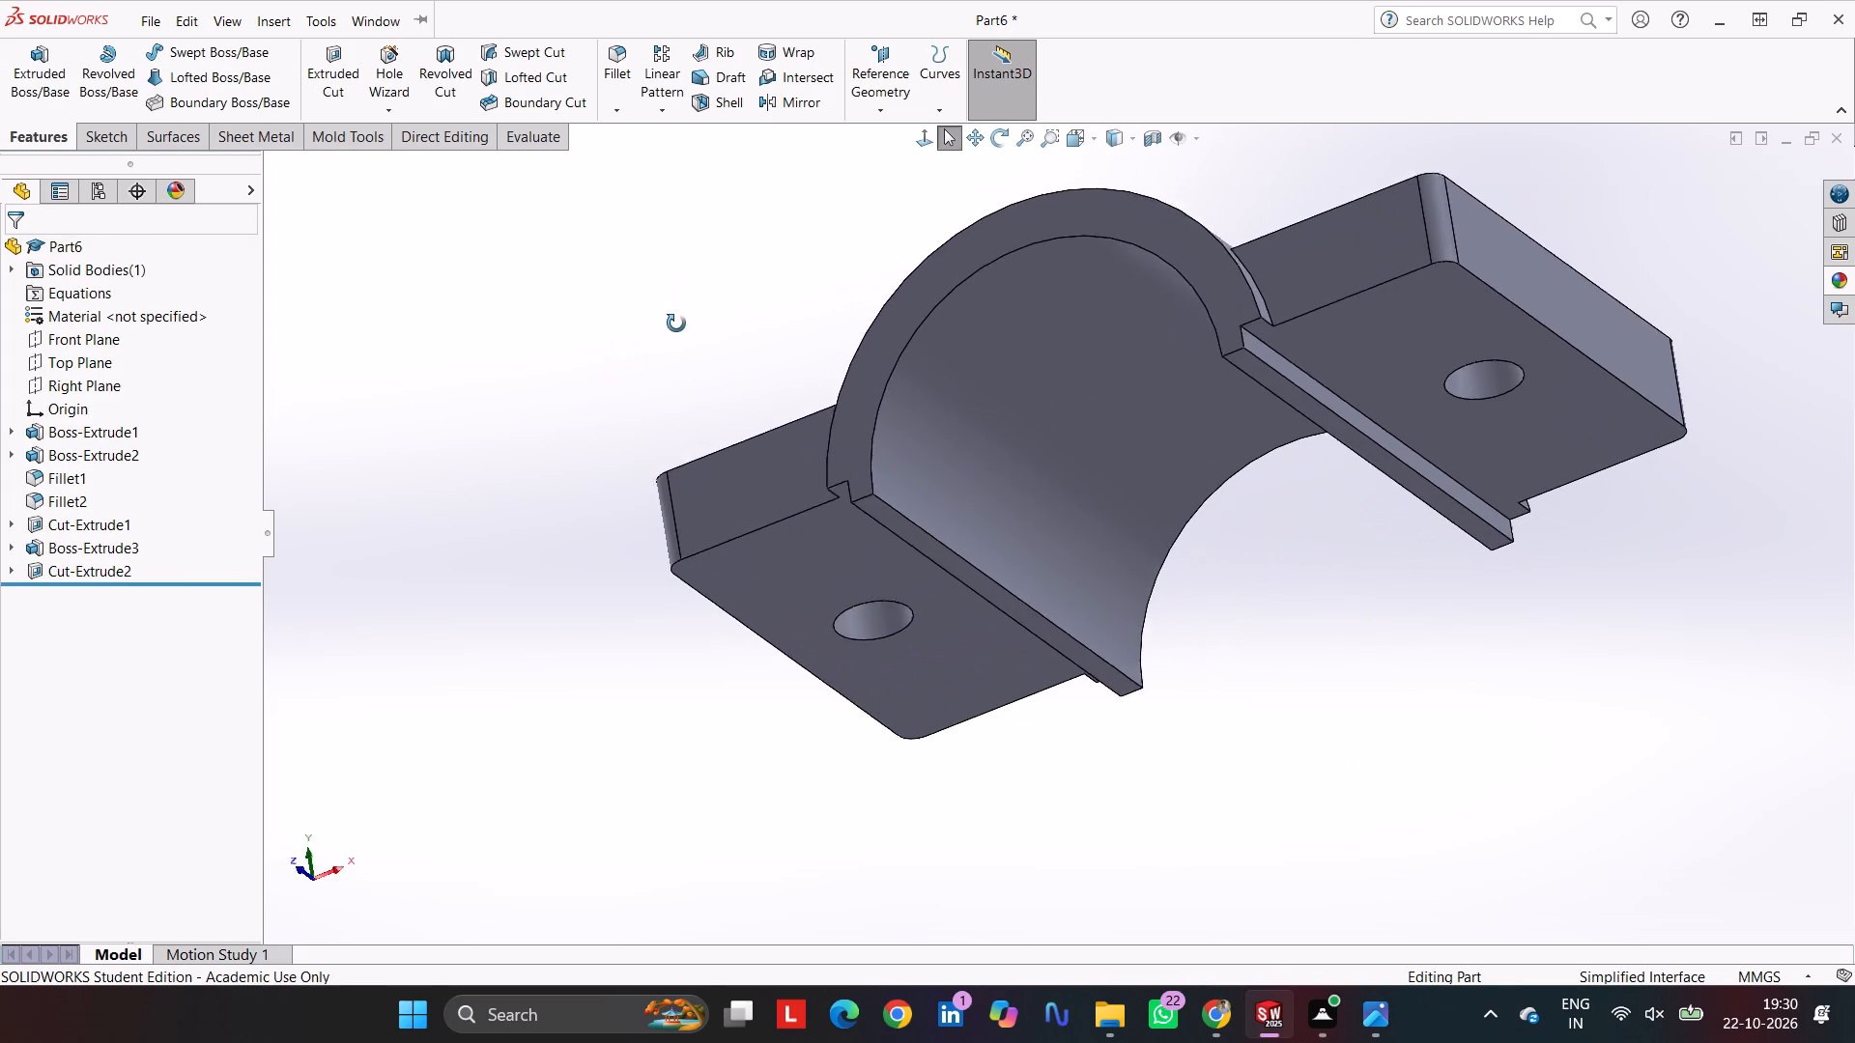
middle_click_drag(676, 324, 752, 356)
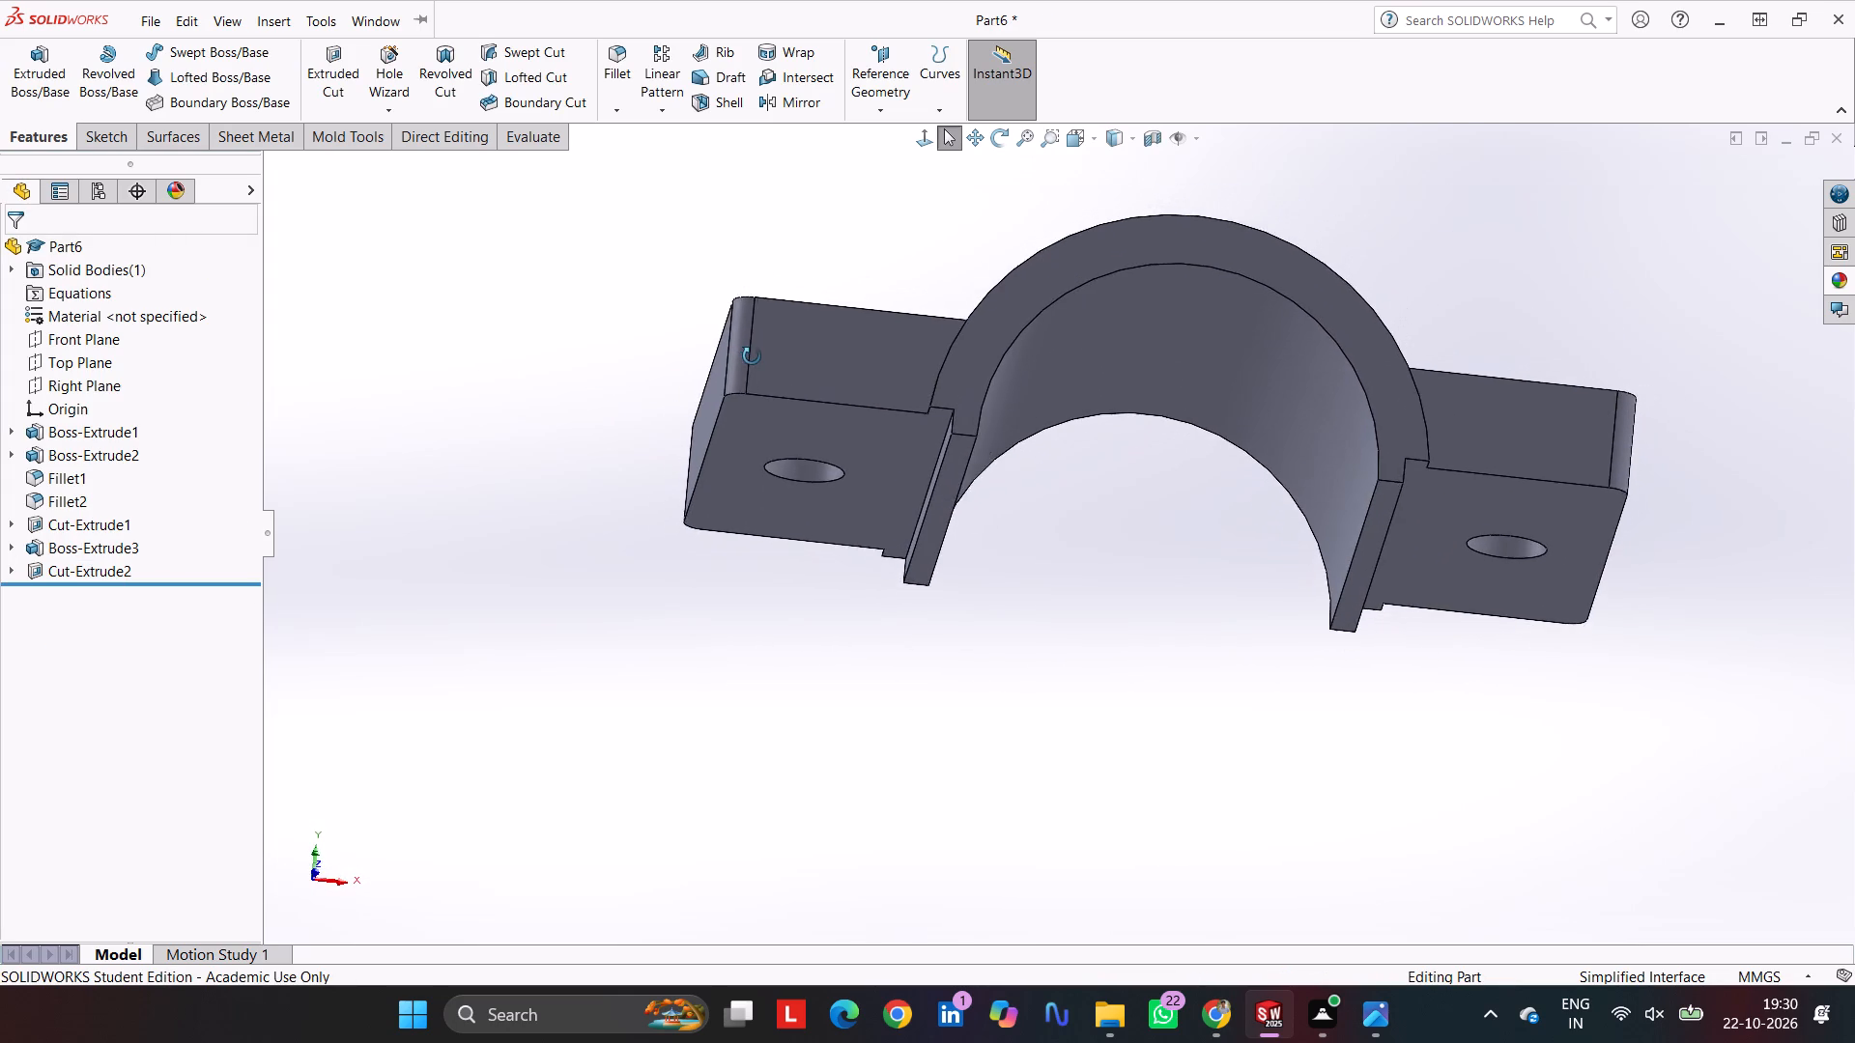
middle_click_drag(752, 356, 788, 489)
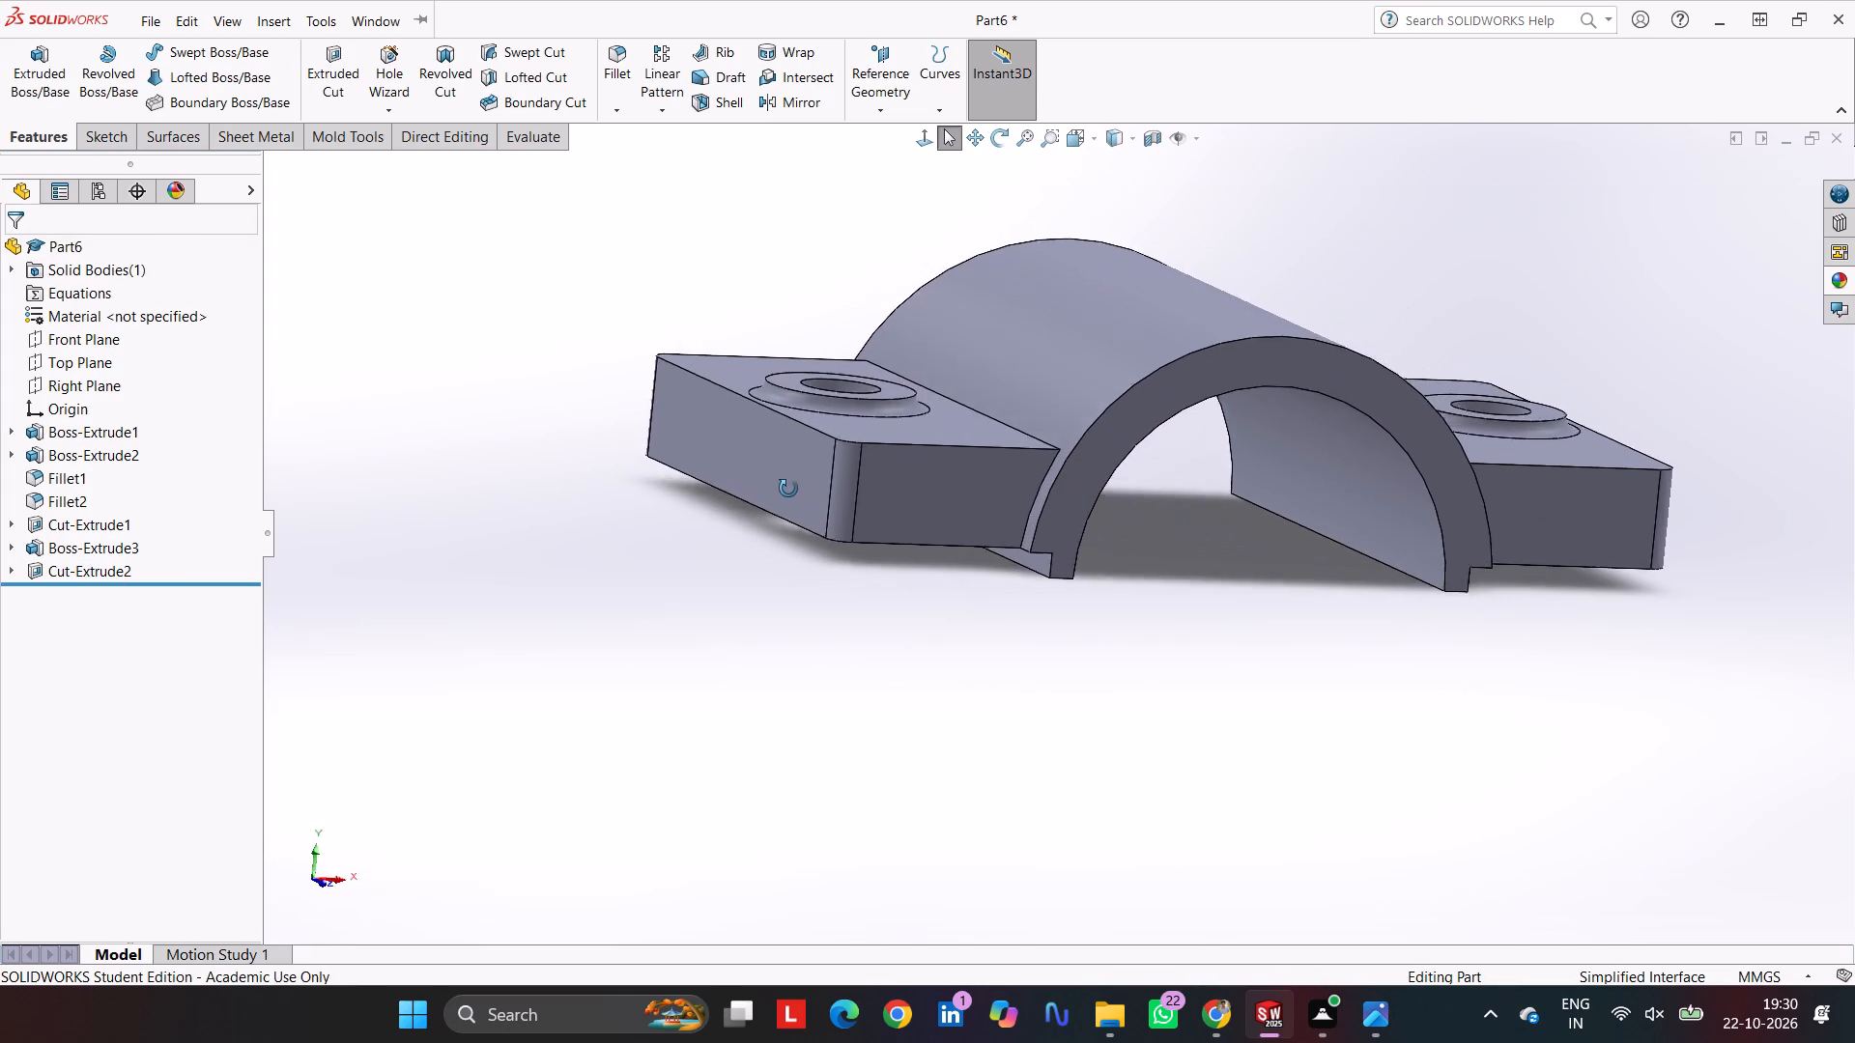
middle_click_drag(788, 489, 772, 493)
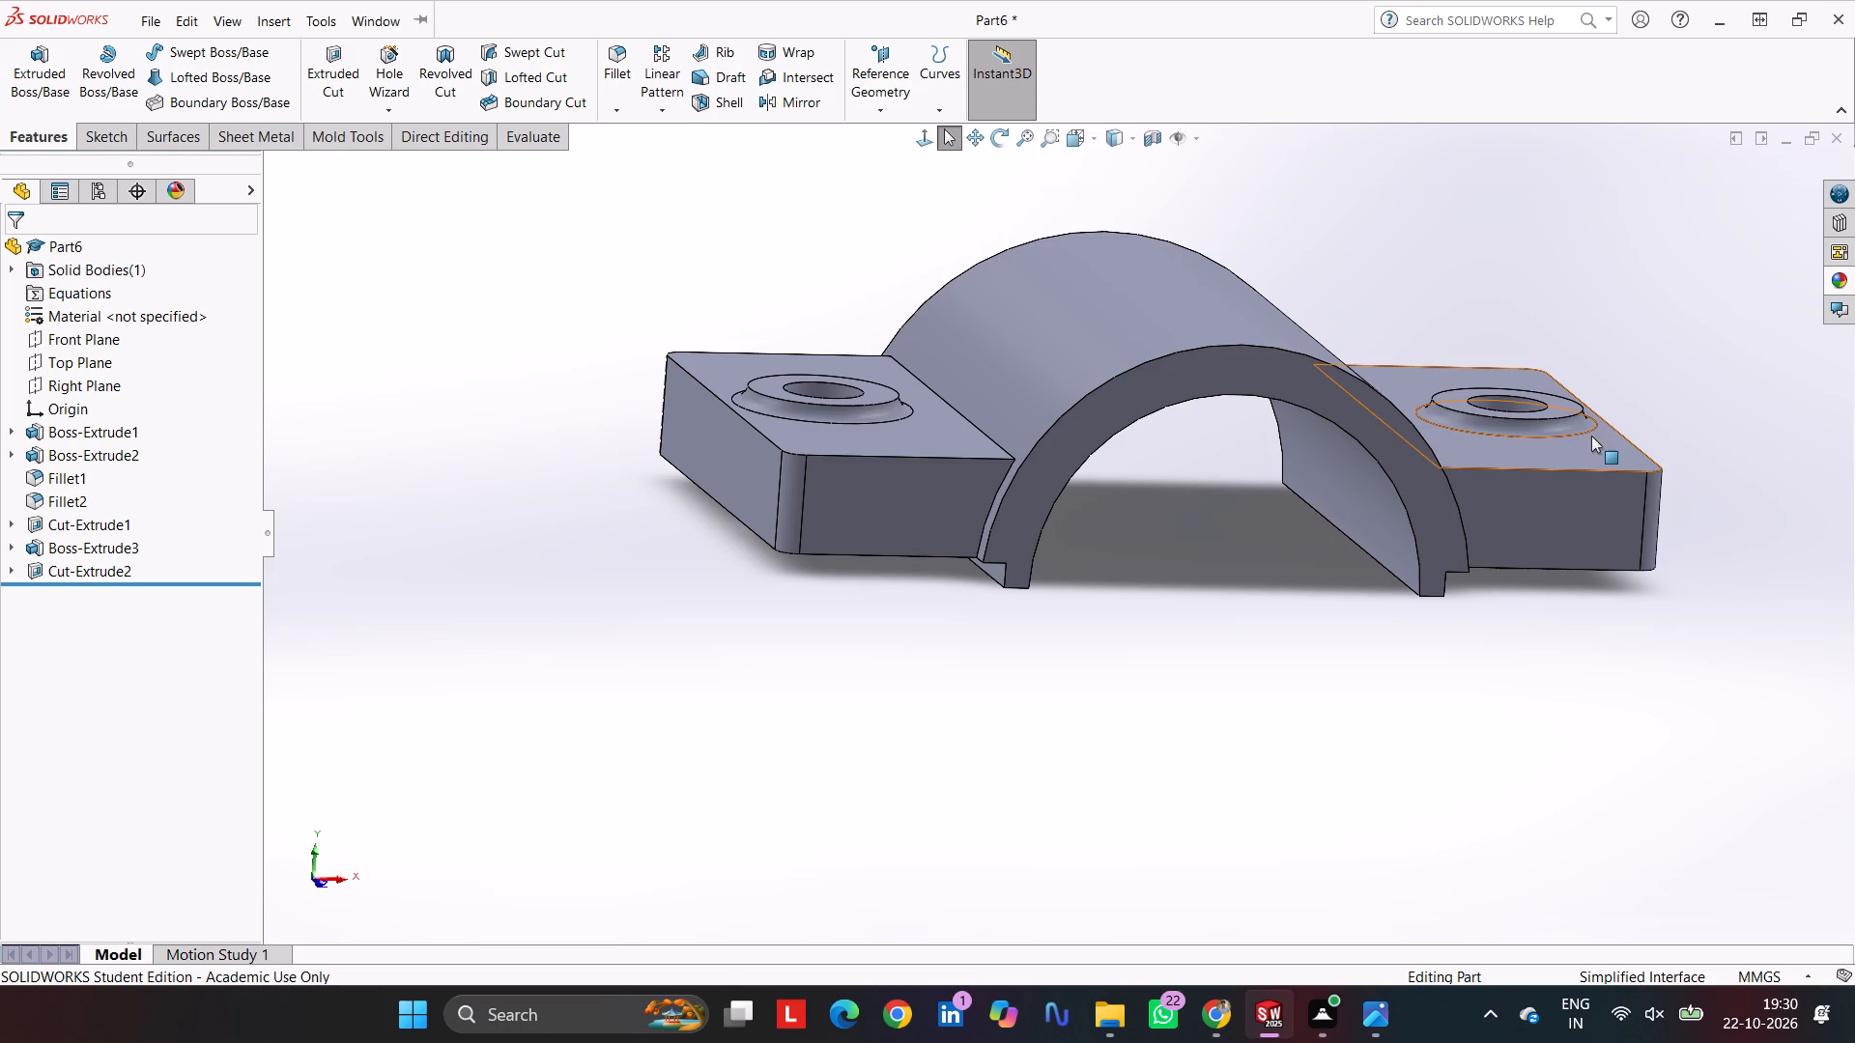
left_click(1225, 575)
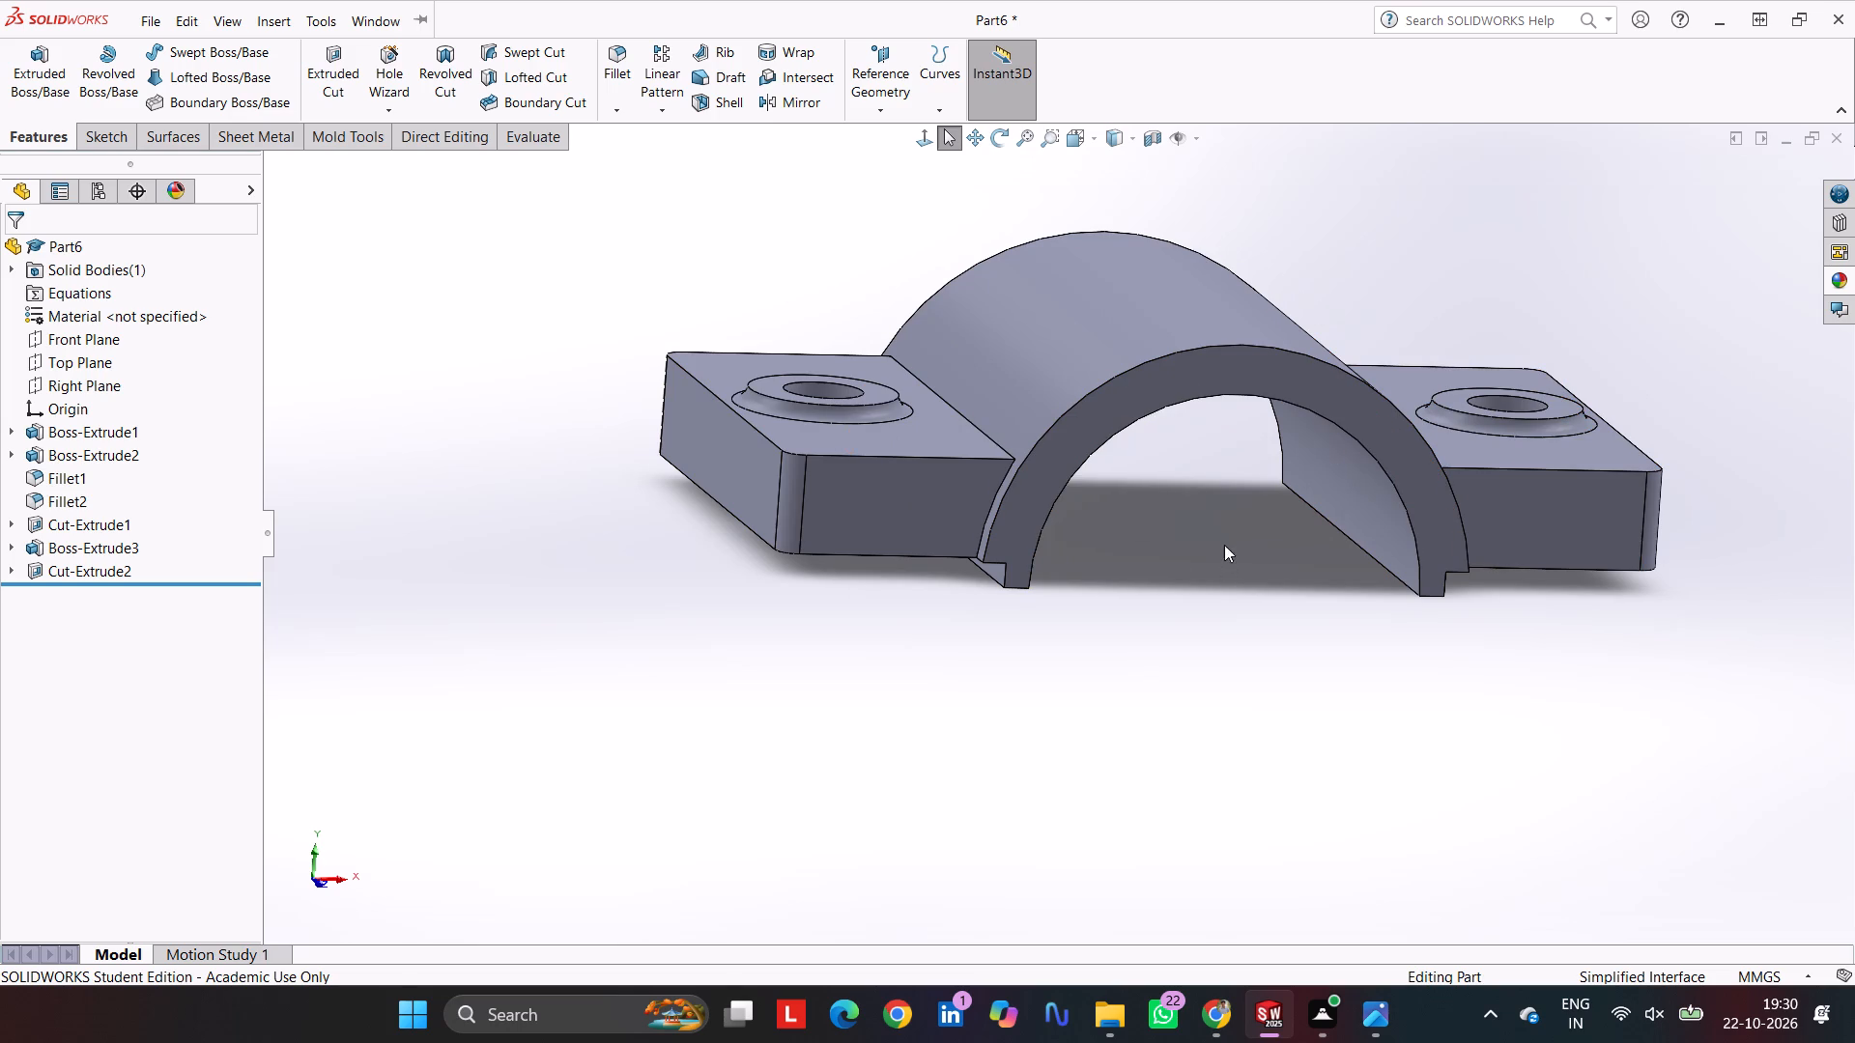
middle_click_drag(1206, 543, 1204, 727)
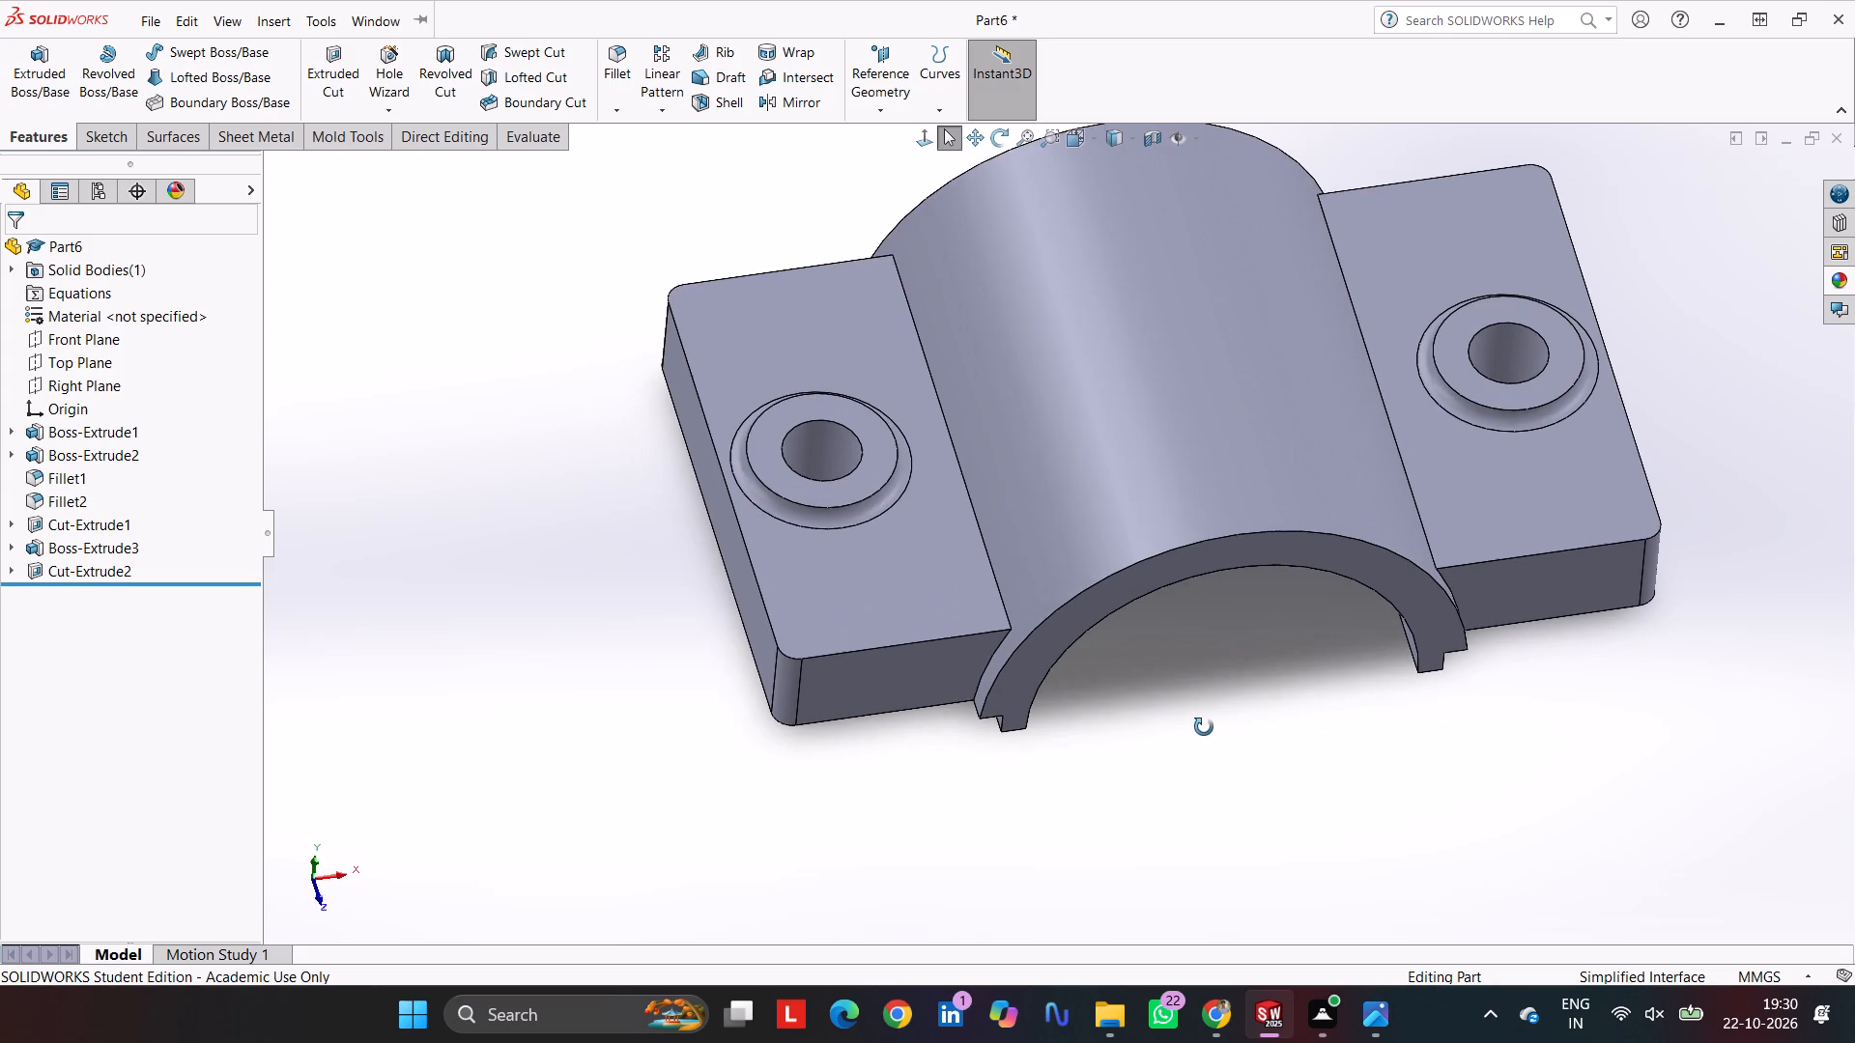
middle_click_drag(1204, 727, 1184, 555)
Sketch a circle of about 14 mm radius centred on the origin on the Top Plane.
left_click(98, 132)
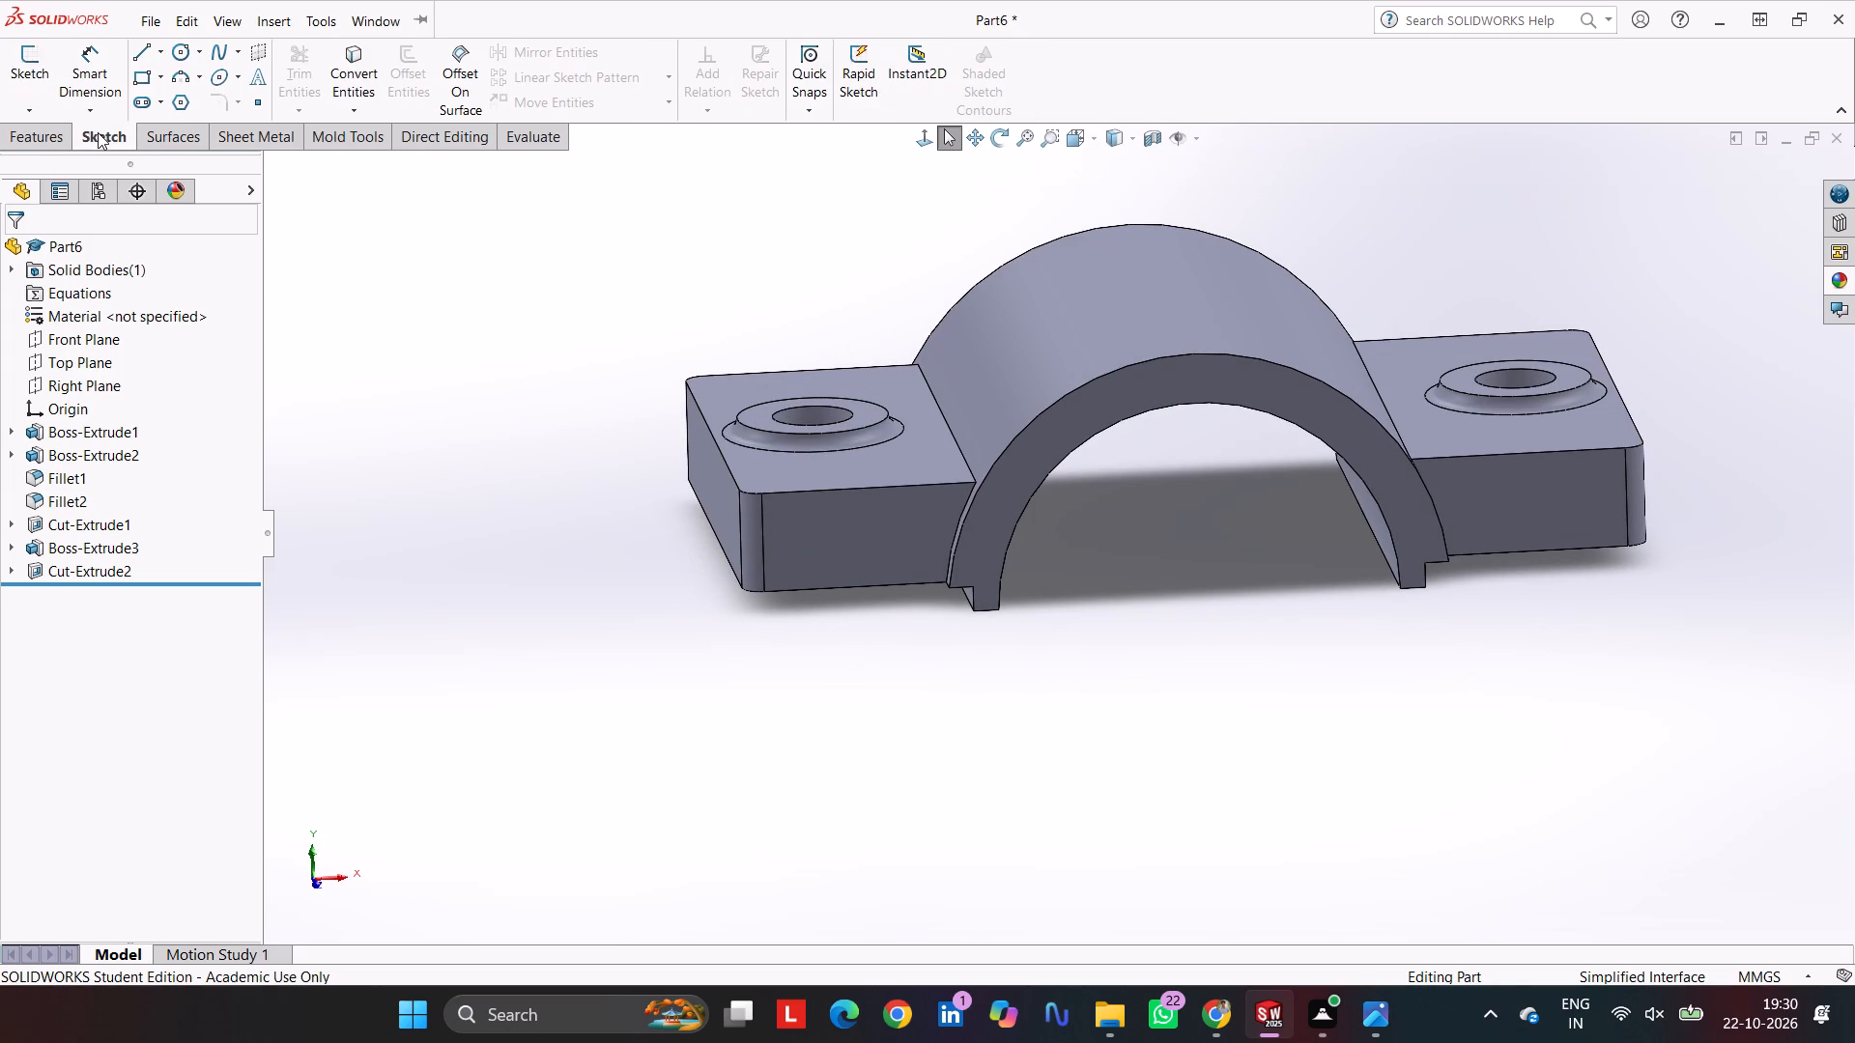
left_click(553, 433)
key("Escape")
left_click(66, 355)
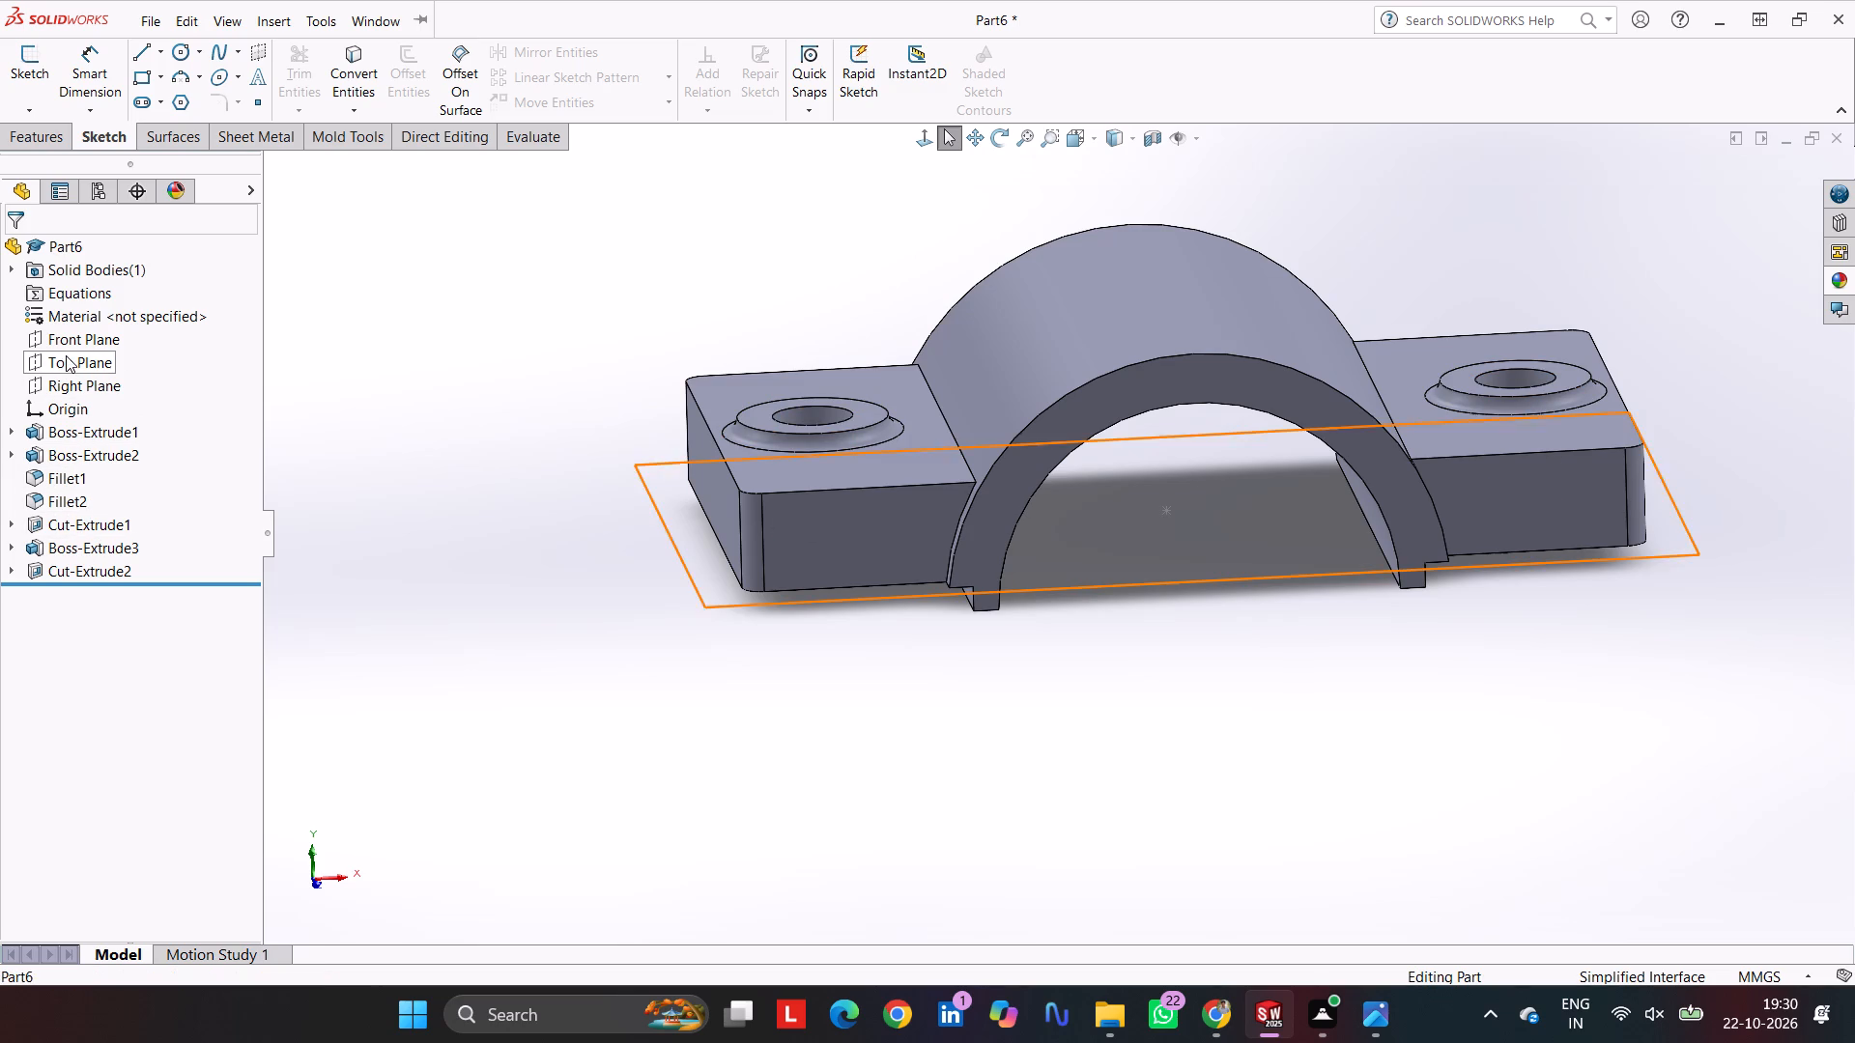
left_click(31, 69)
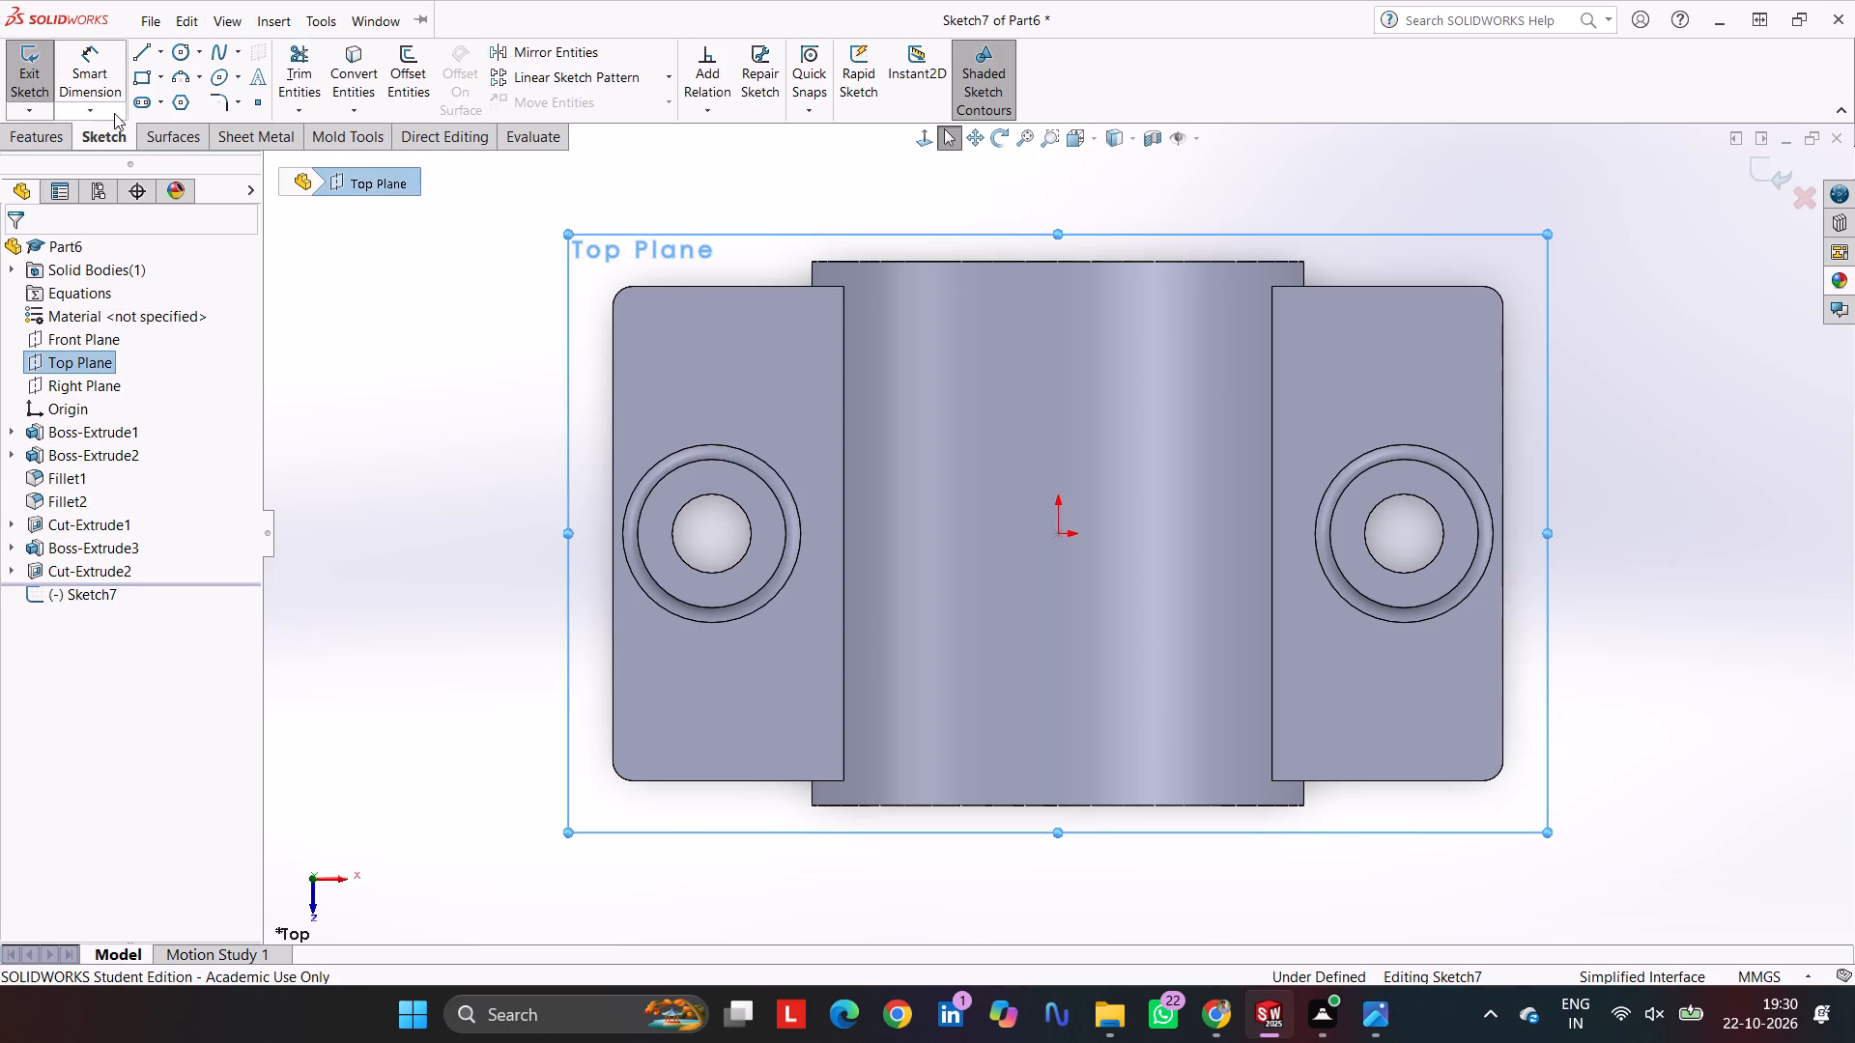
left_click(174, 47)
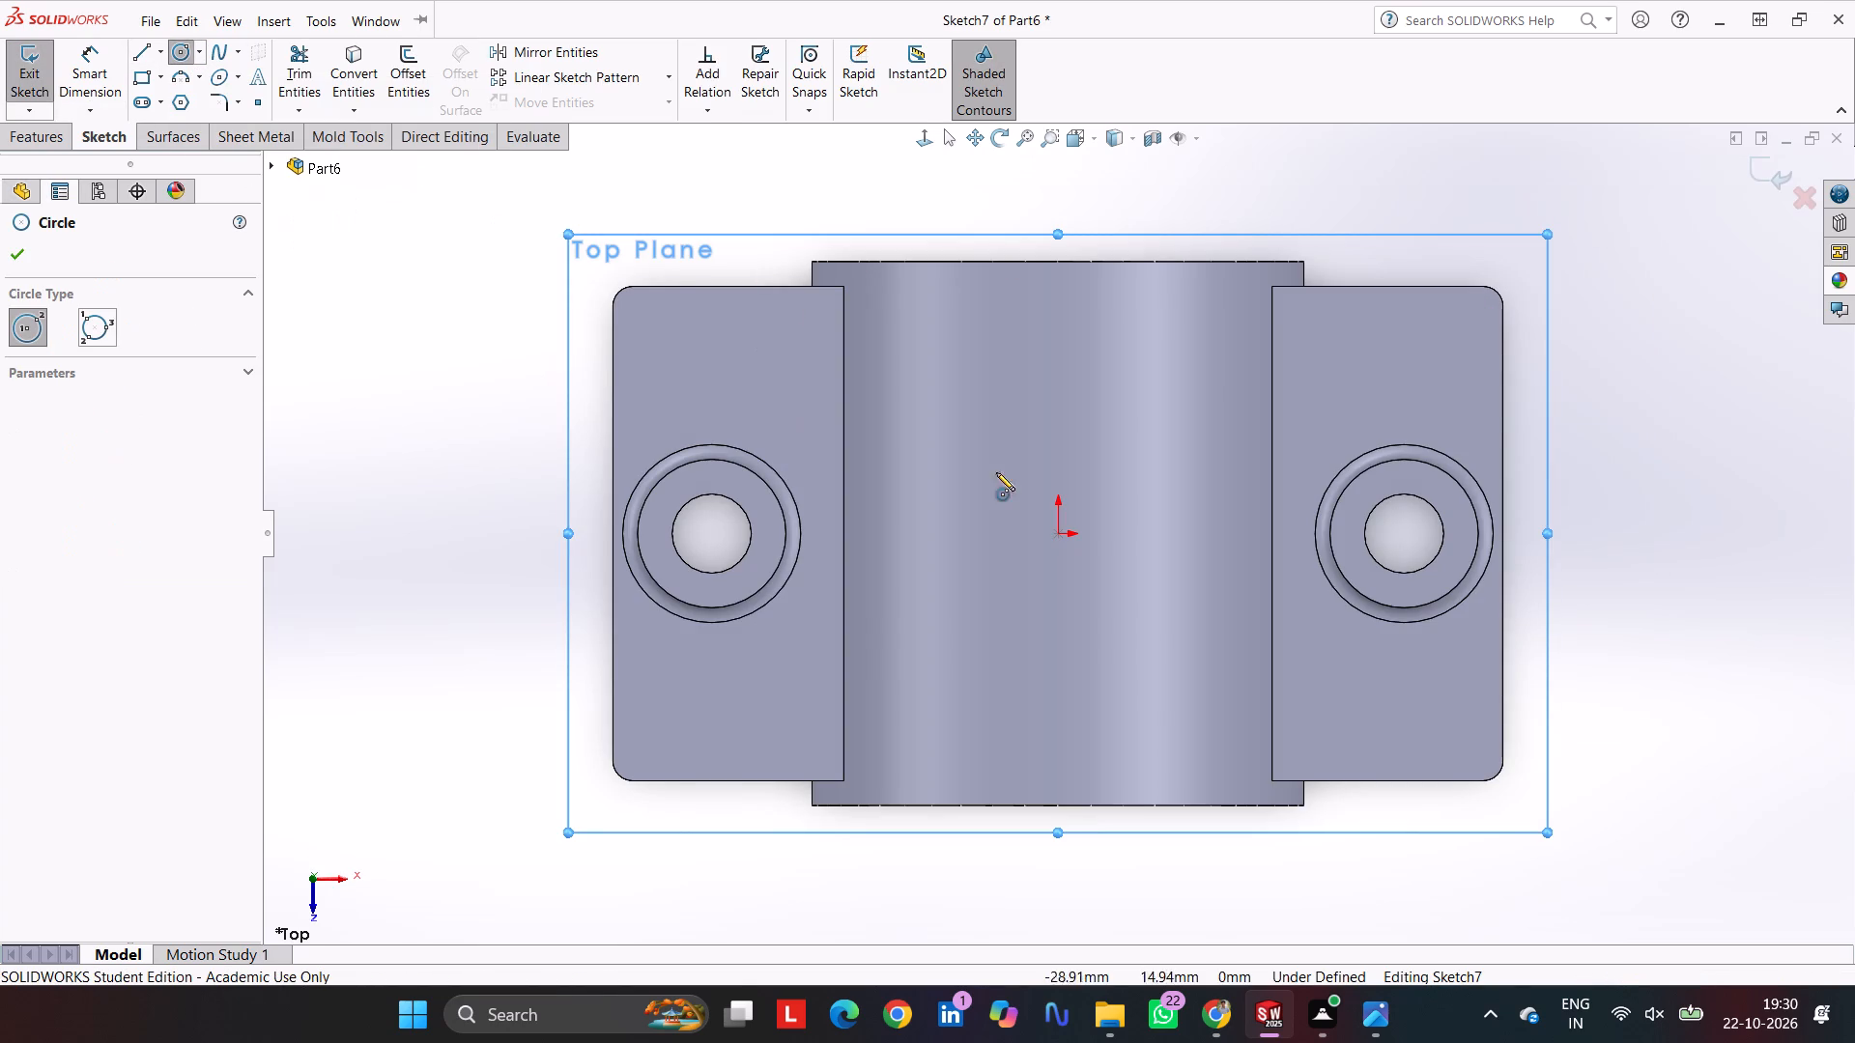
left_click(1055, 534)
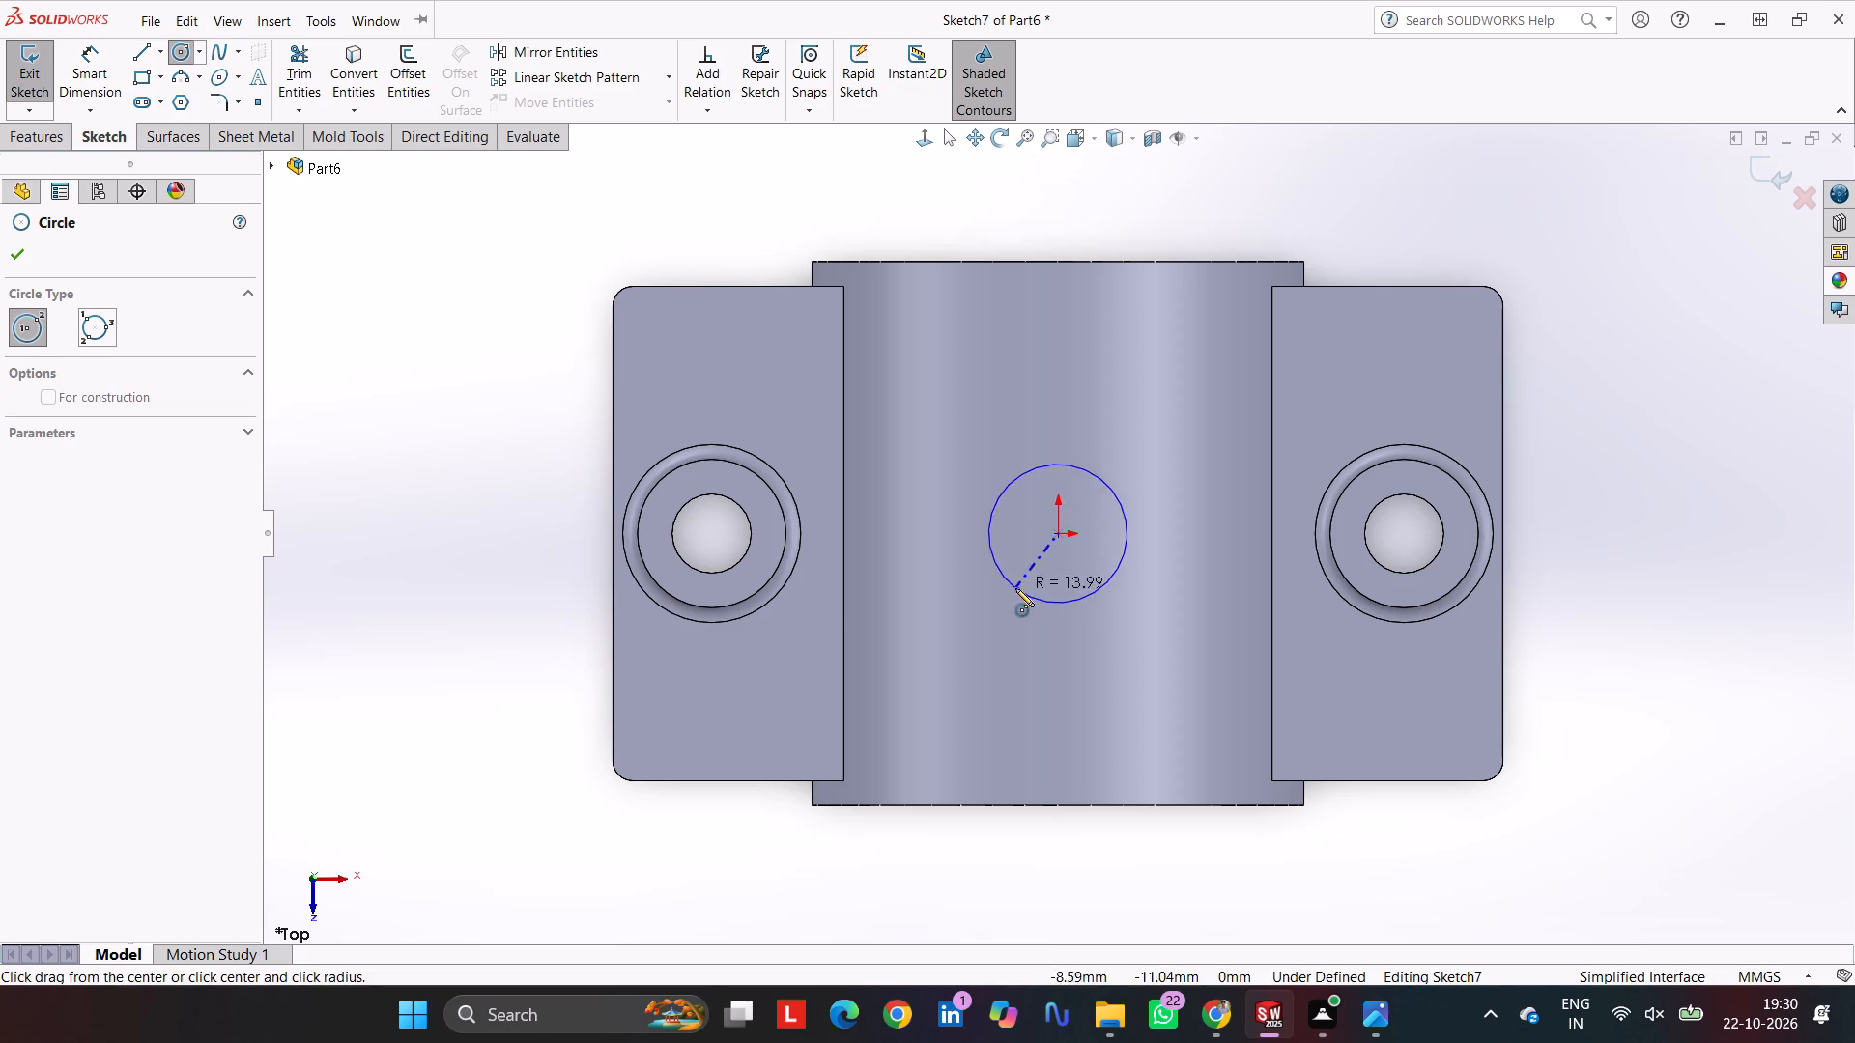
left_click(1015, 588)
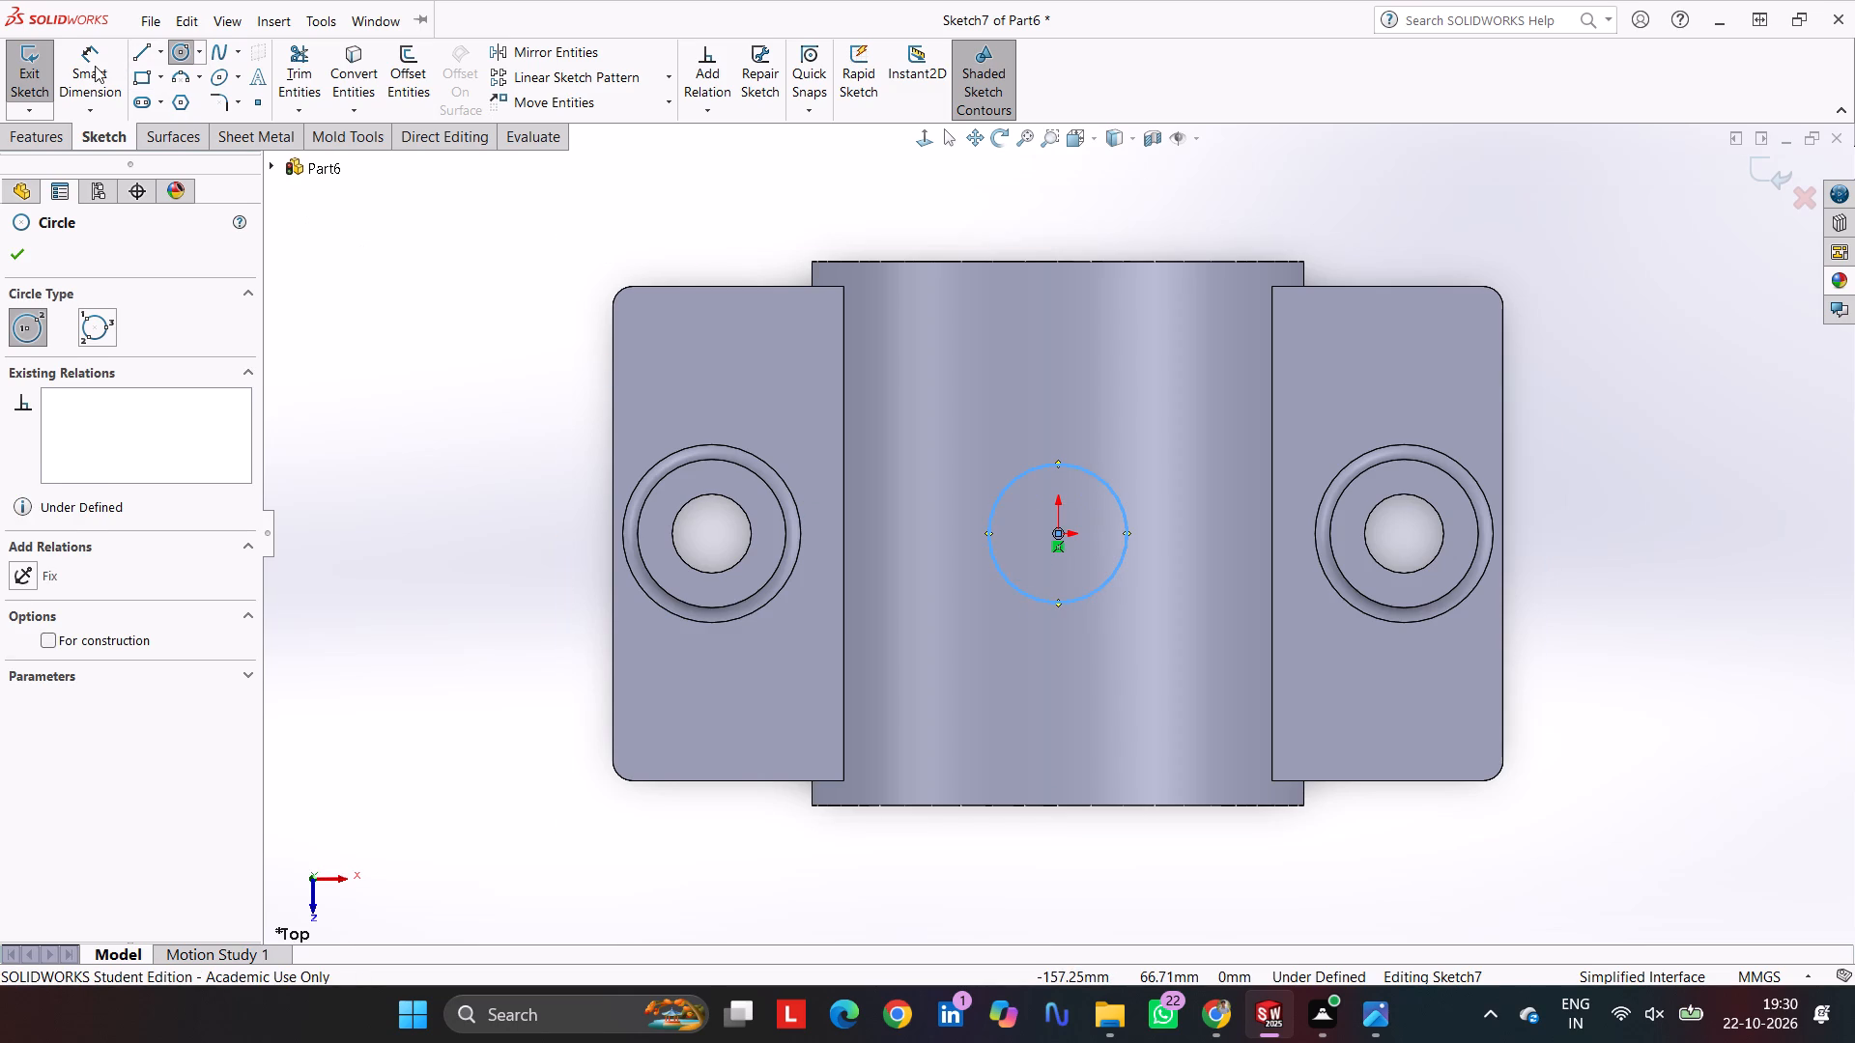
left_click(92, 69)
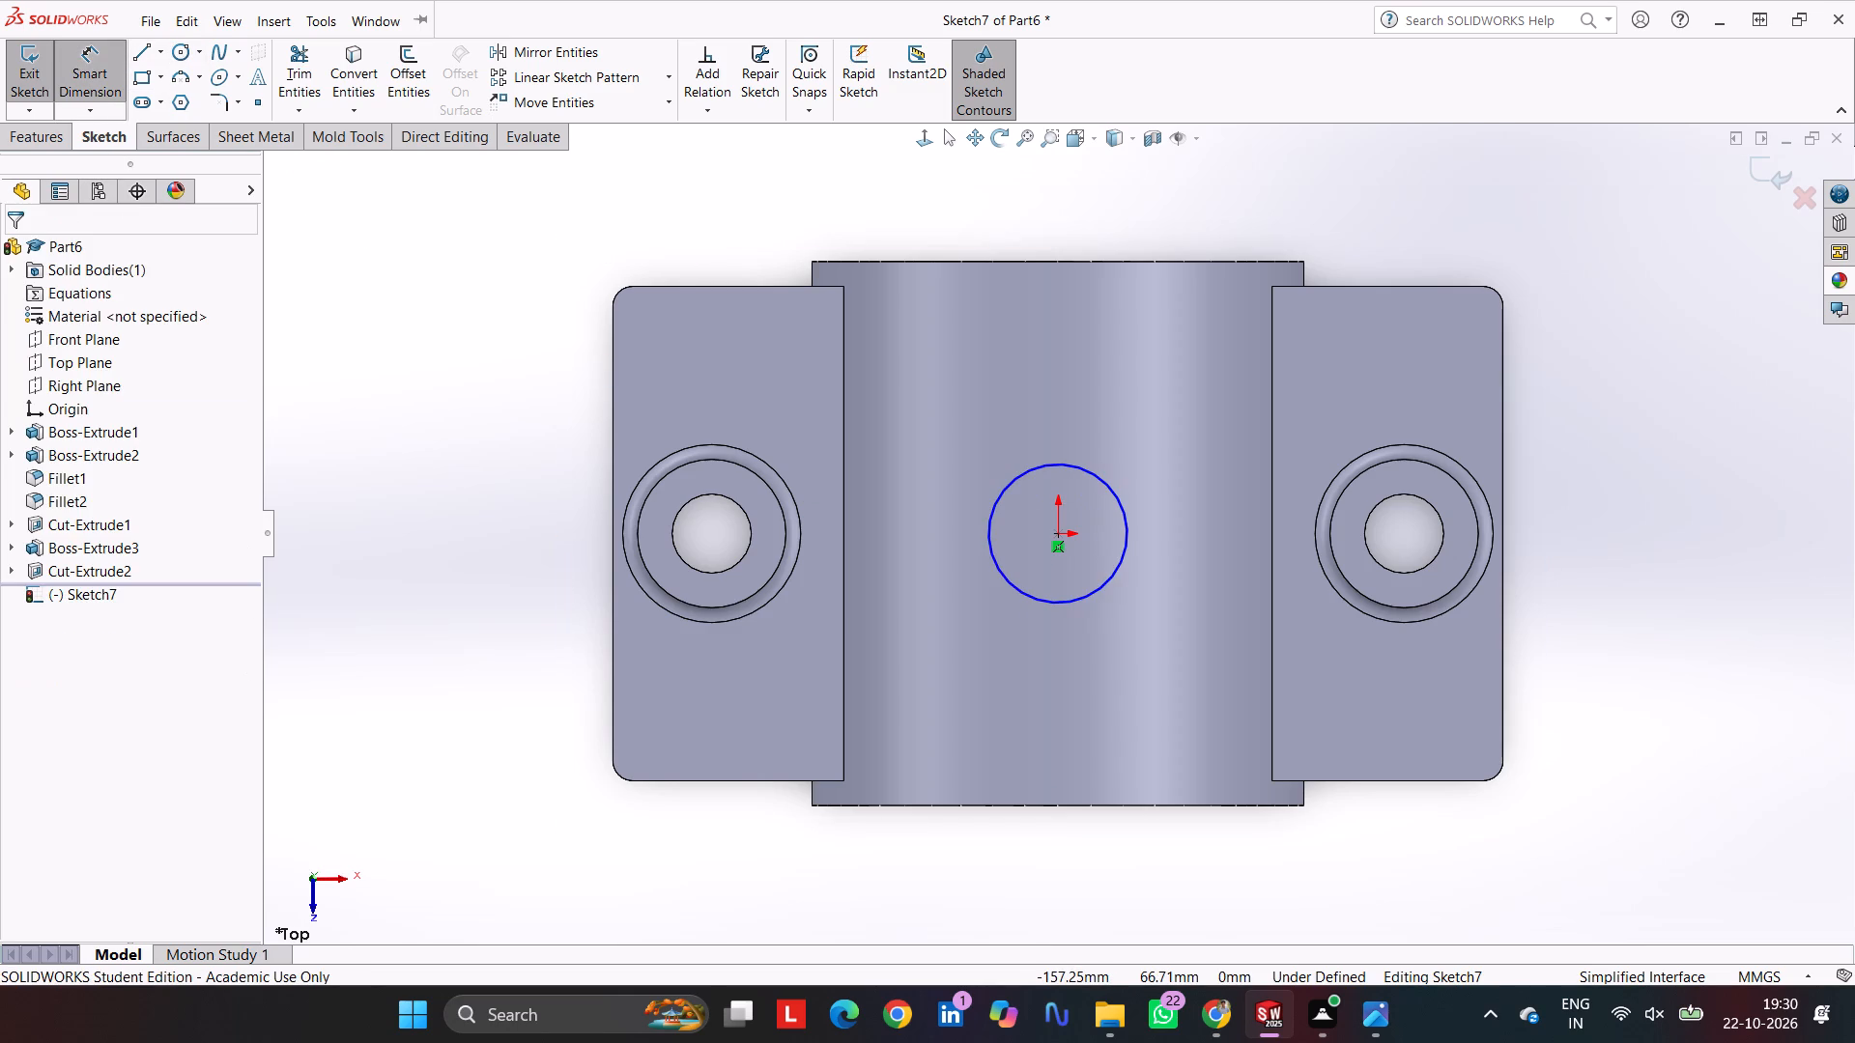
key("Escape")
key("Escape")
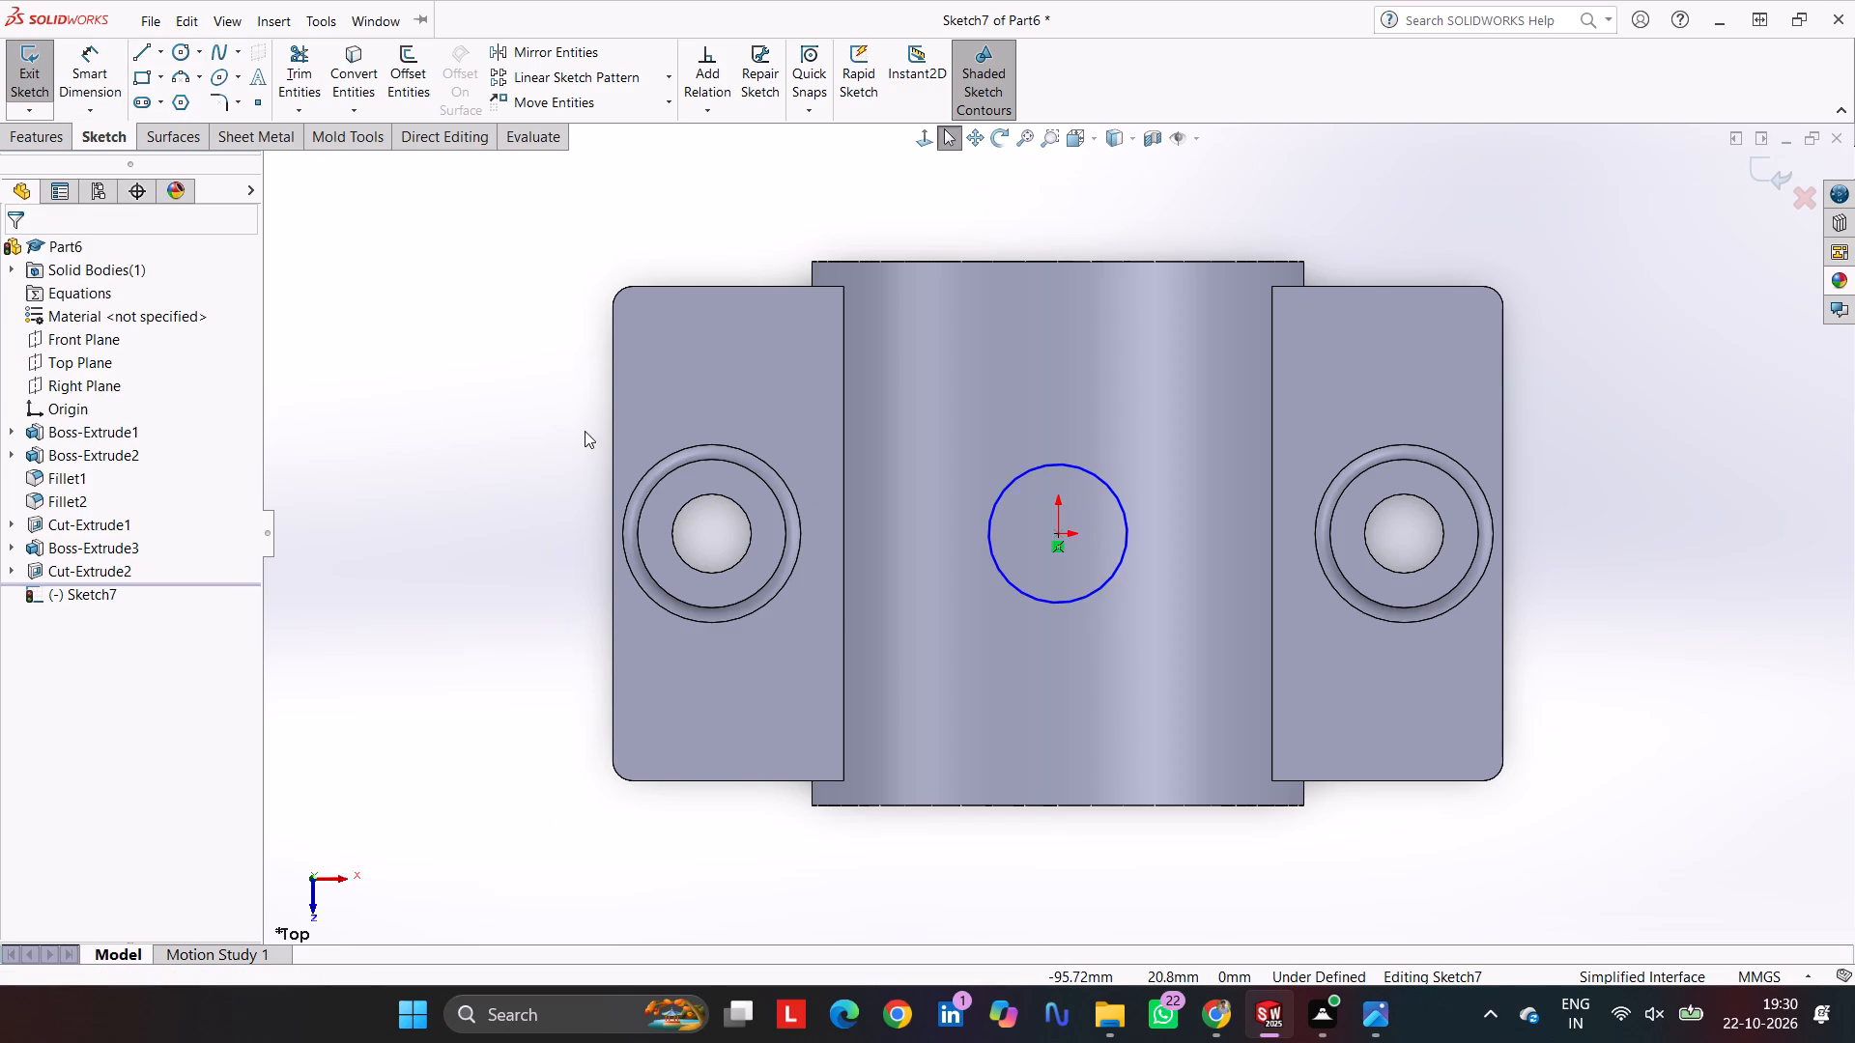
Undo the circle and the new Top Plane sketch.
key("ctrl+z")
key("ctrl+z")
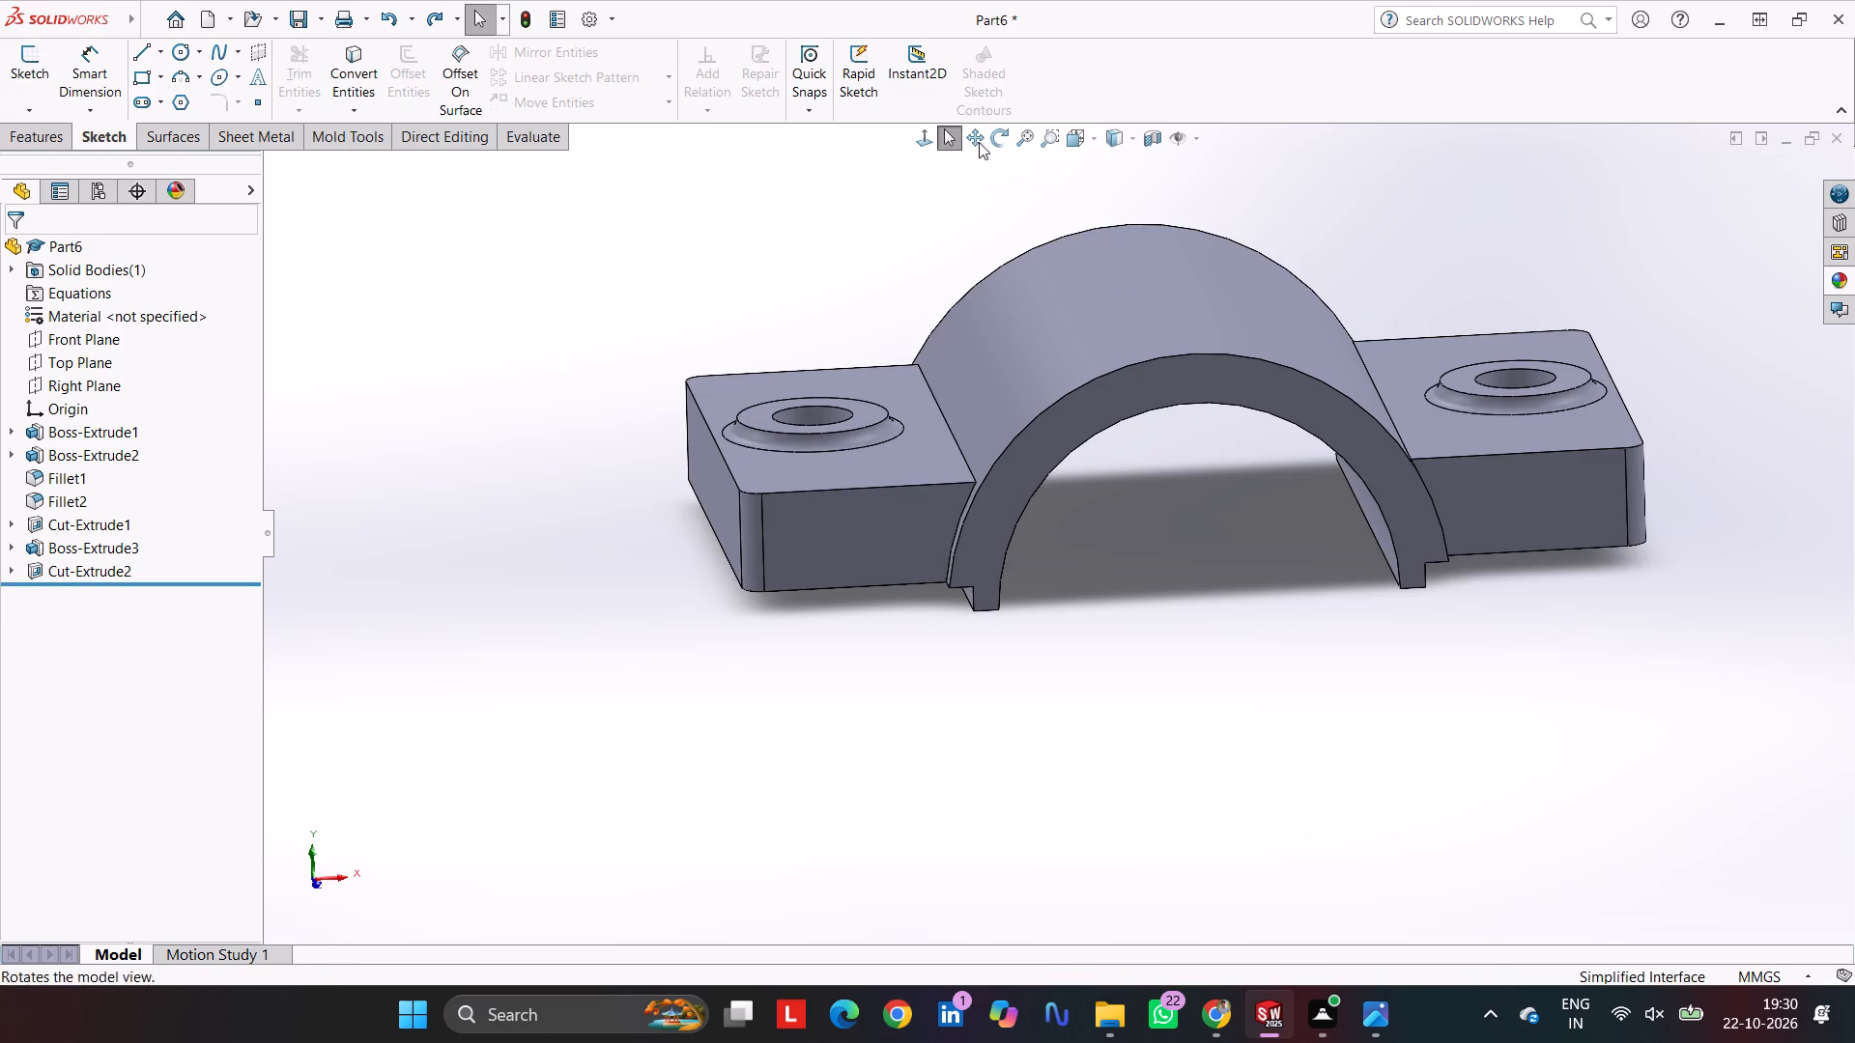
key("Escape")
Create a reference plane offset 48 mm above the Top Plane.
left_click(22, 140)
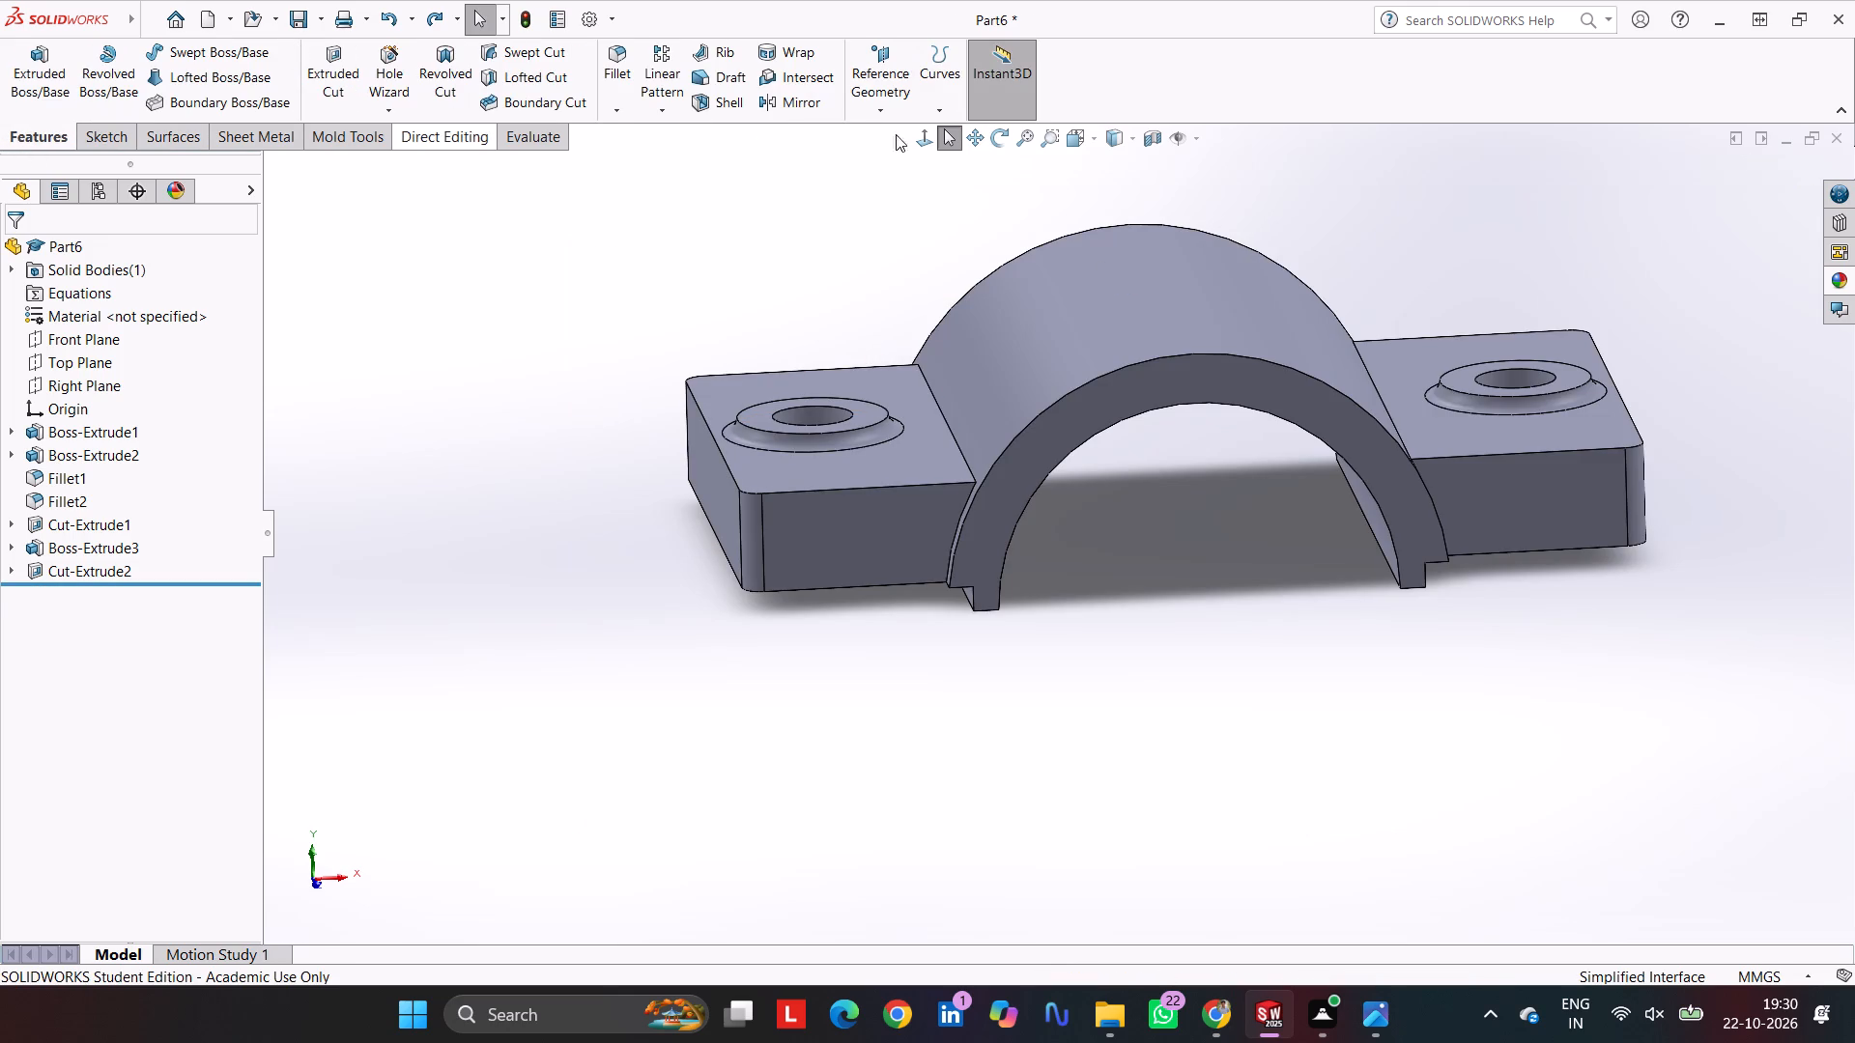
left_click(851, 109)
left_click(916, 128)
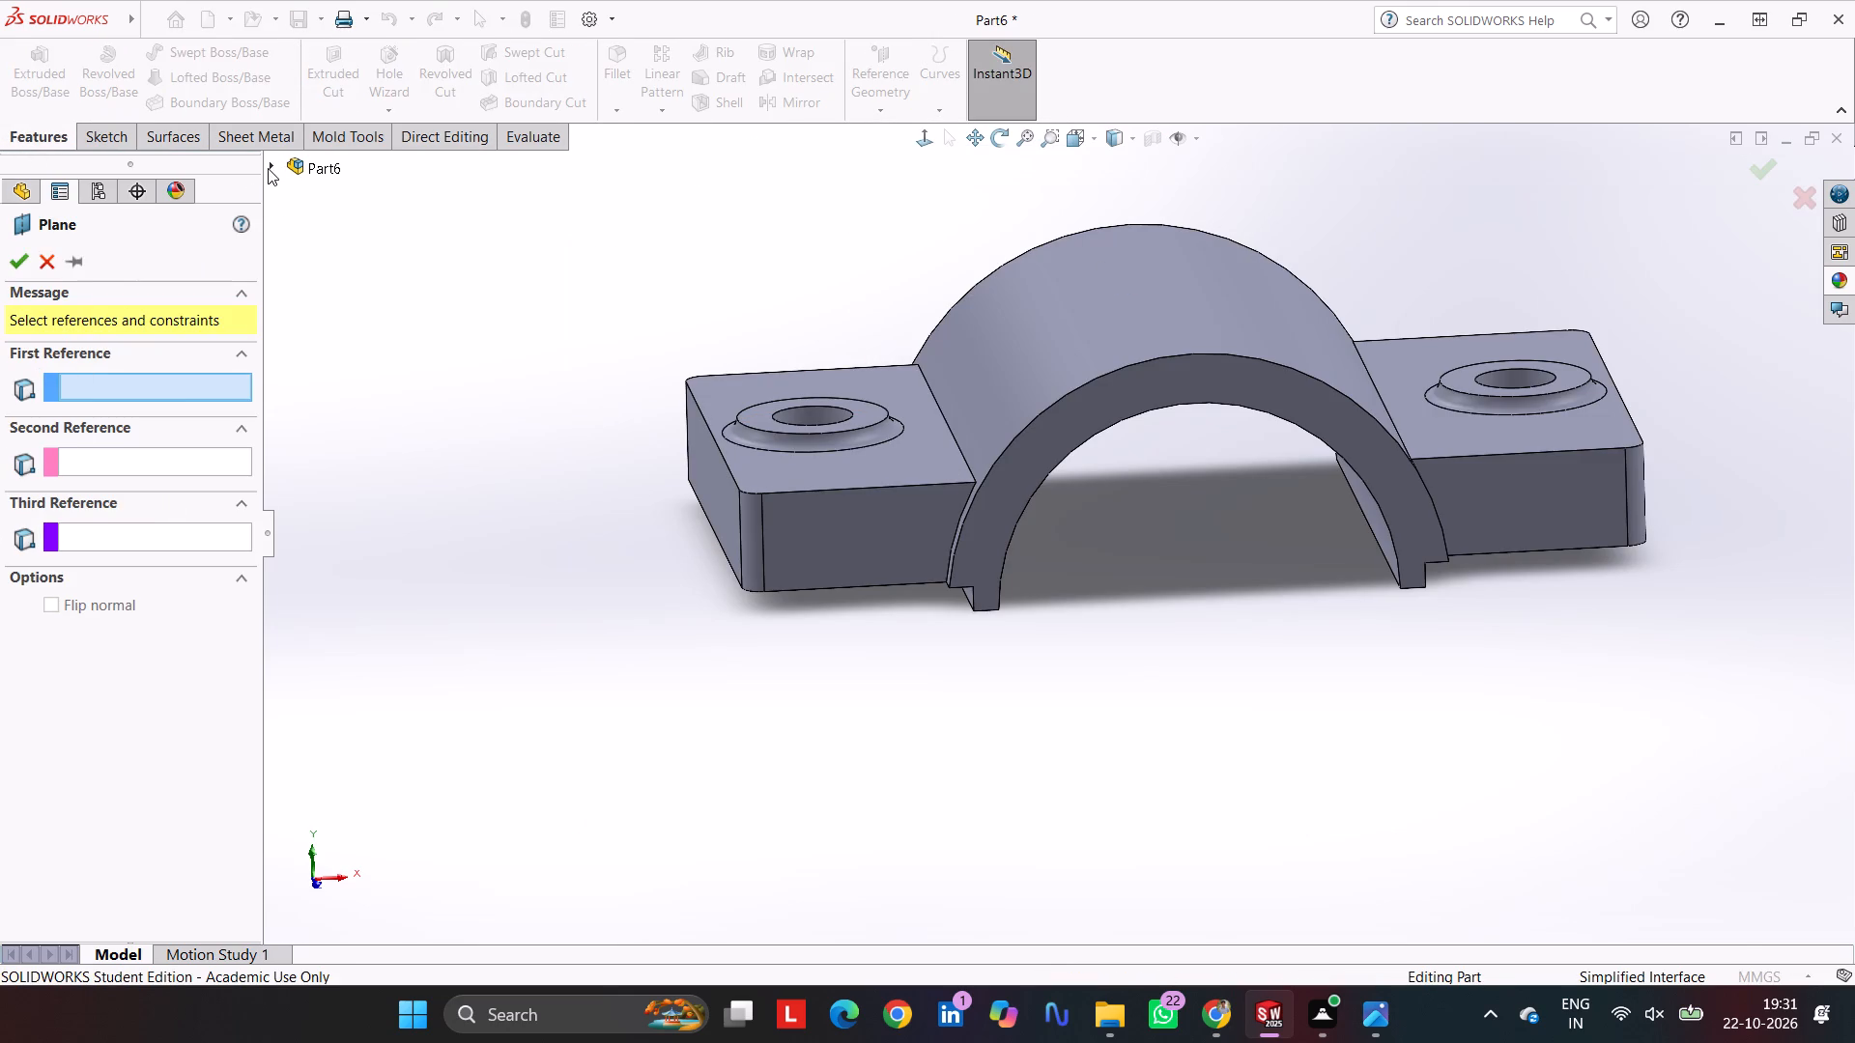
left_click(268, 168)
left_click(368, 287)
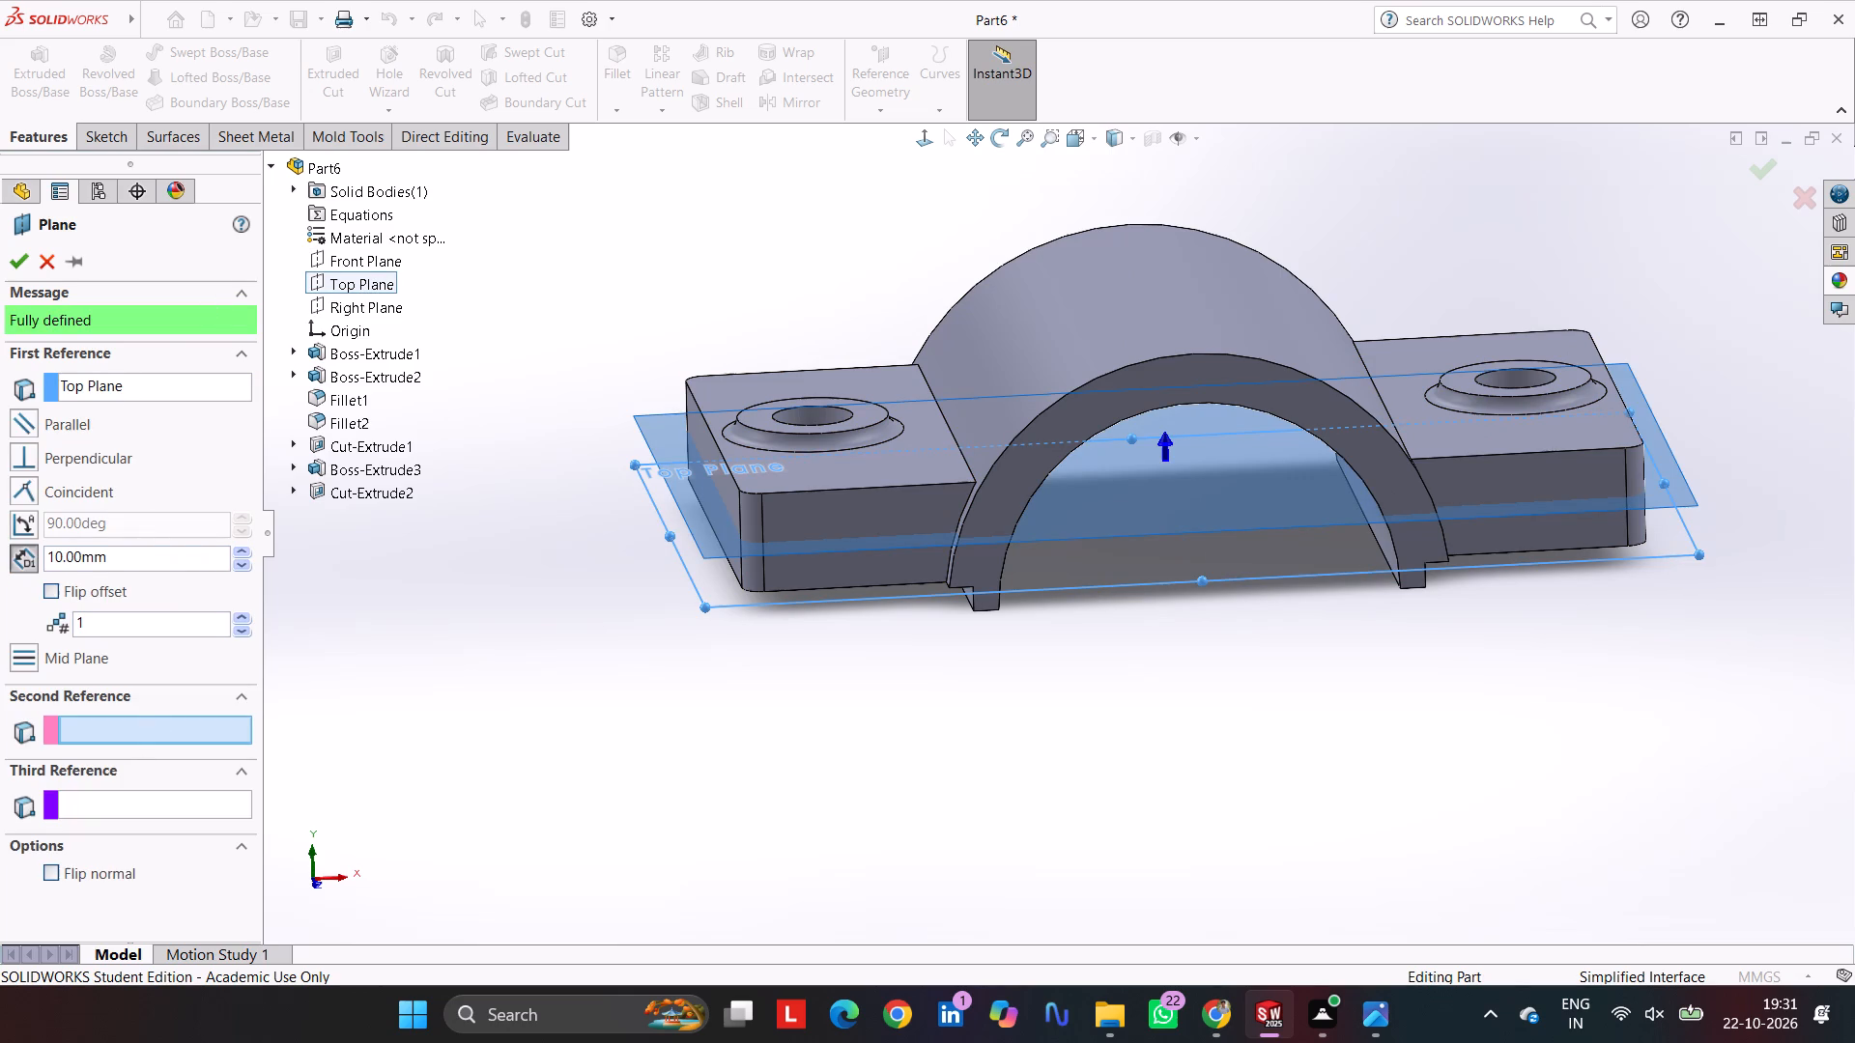
left_click_drag(136, 555, 30, 562)
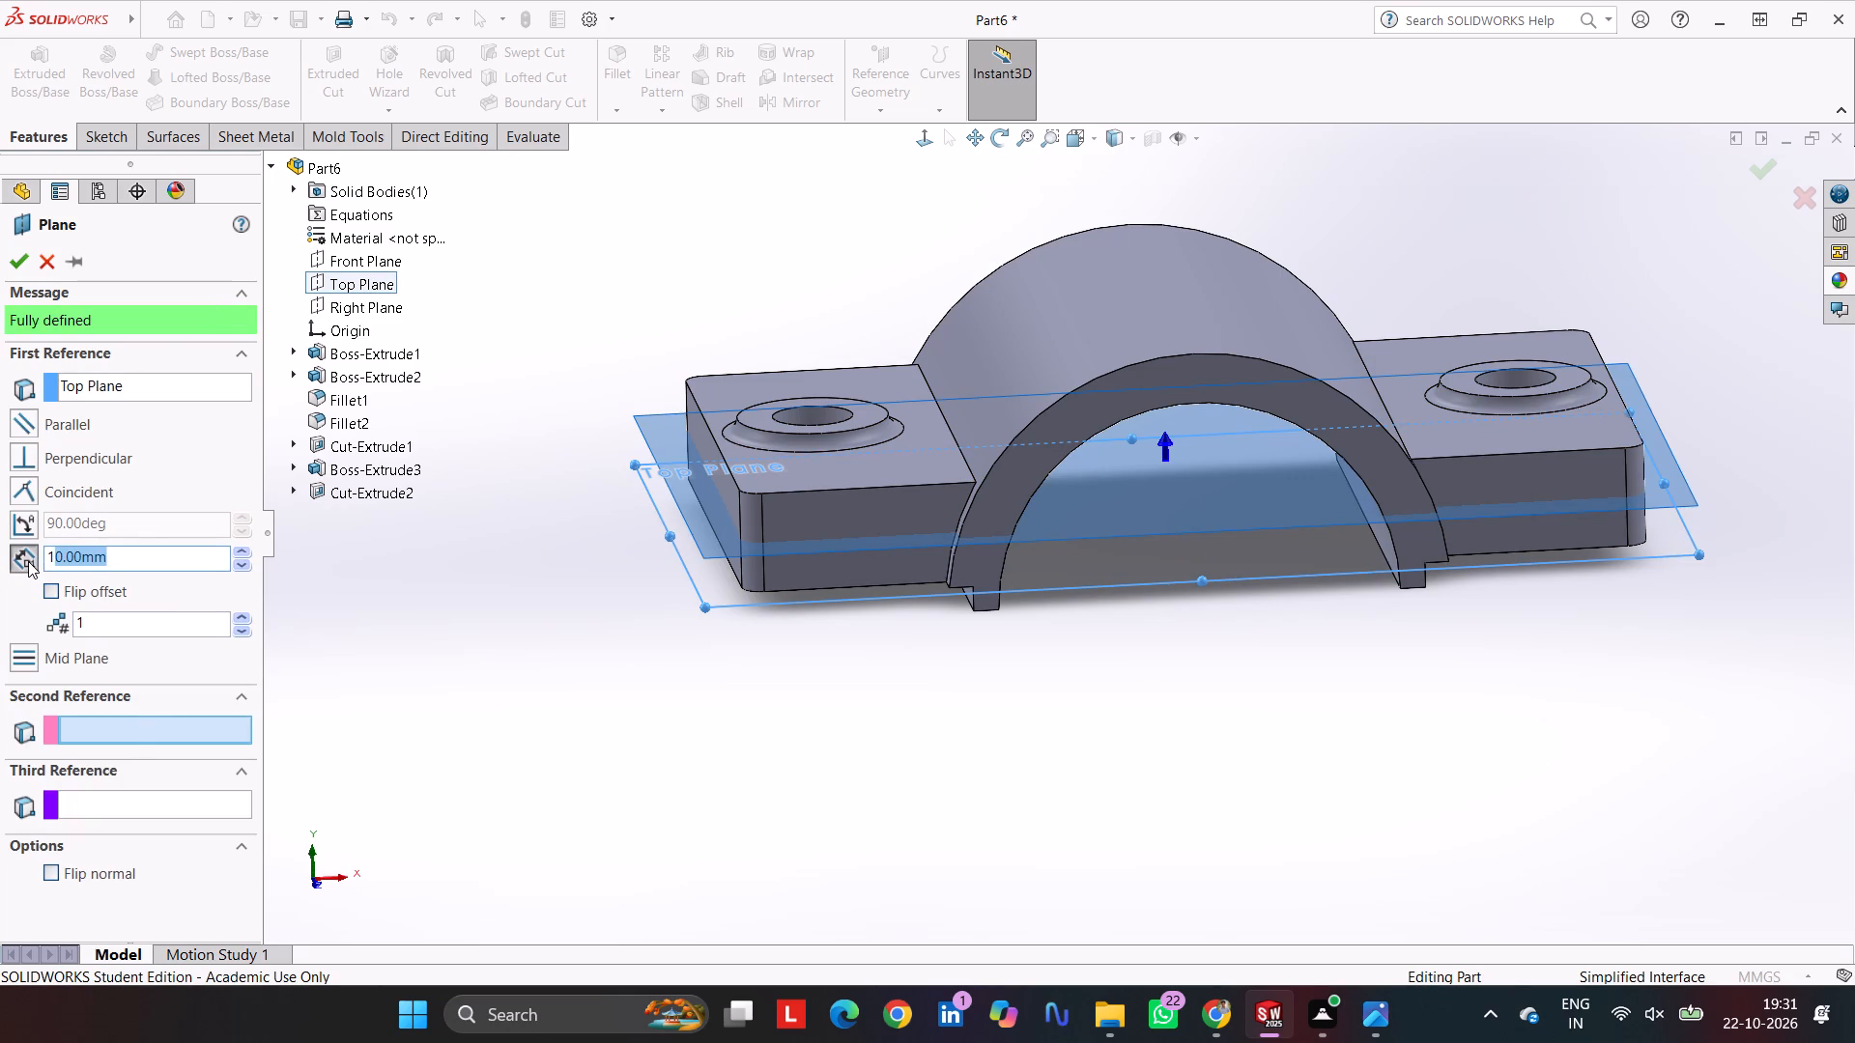
type("48")
key("Return")
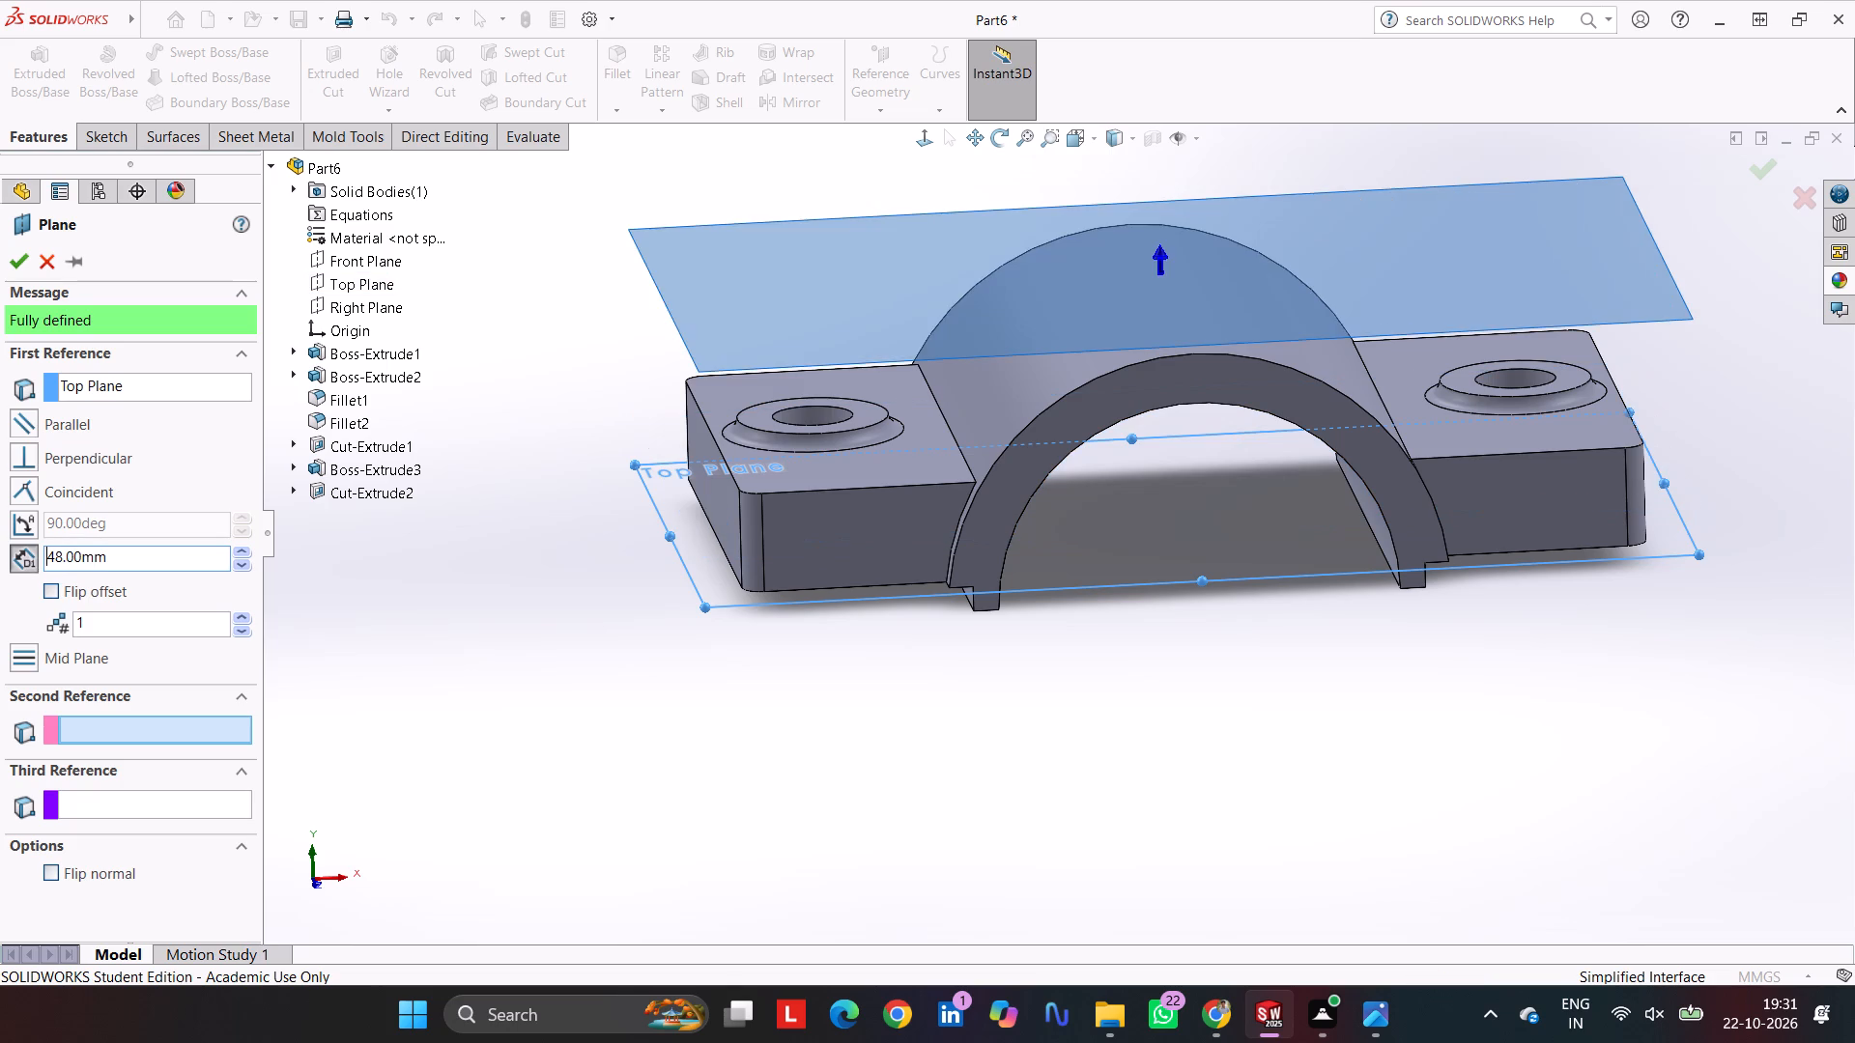
key("Return")
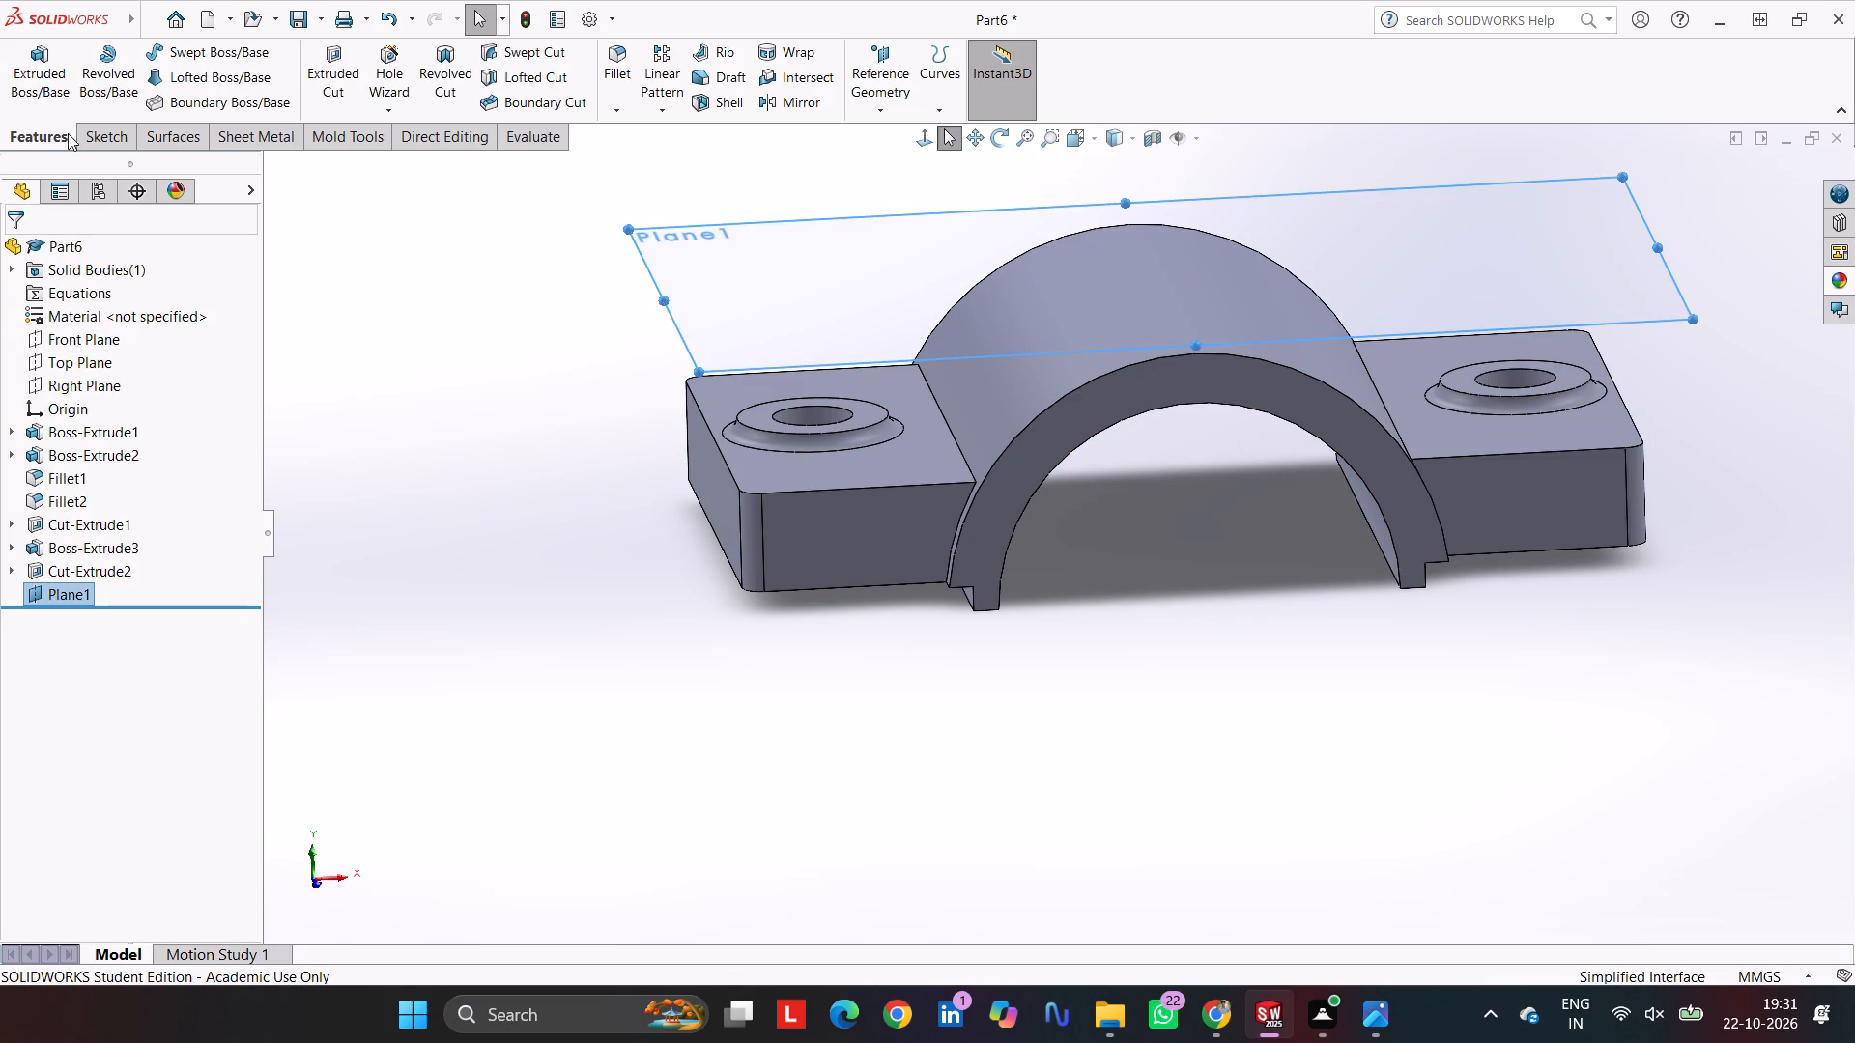
Sketch a circle centred on the origin on the 48 mm offset plane and dimension its diameter to 30 mm.
left_click(94, 142)
left_click(34, 61)
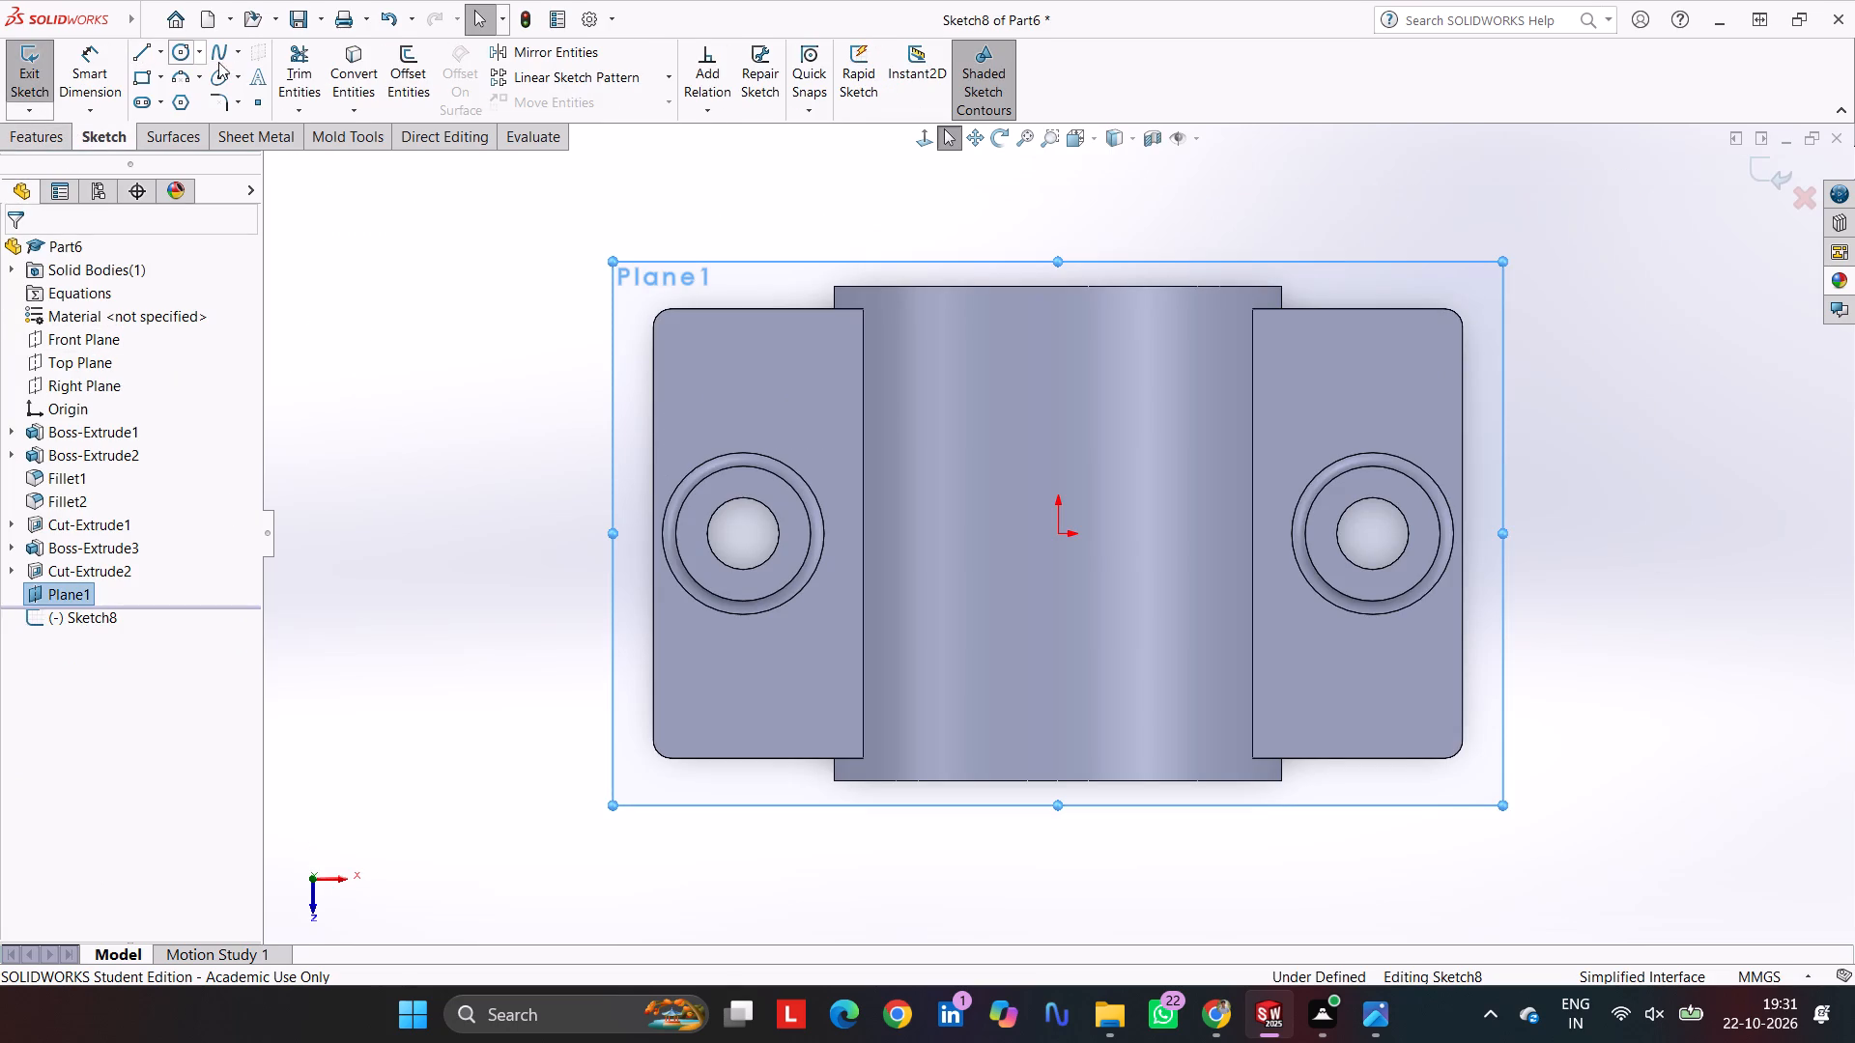
left_click(180, 57)
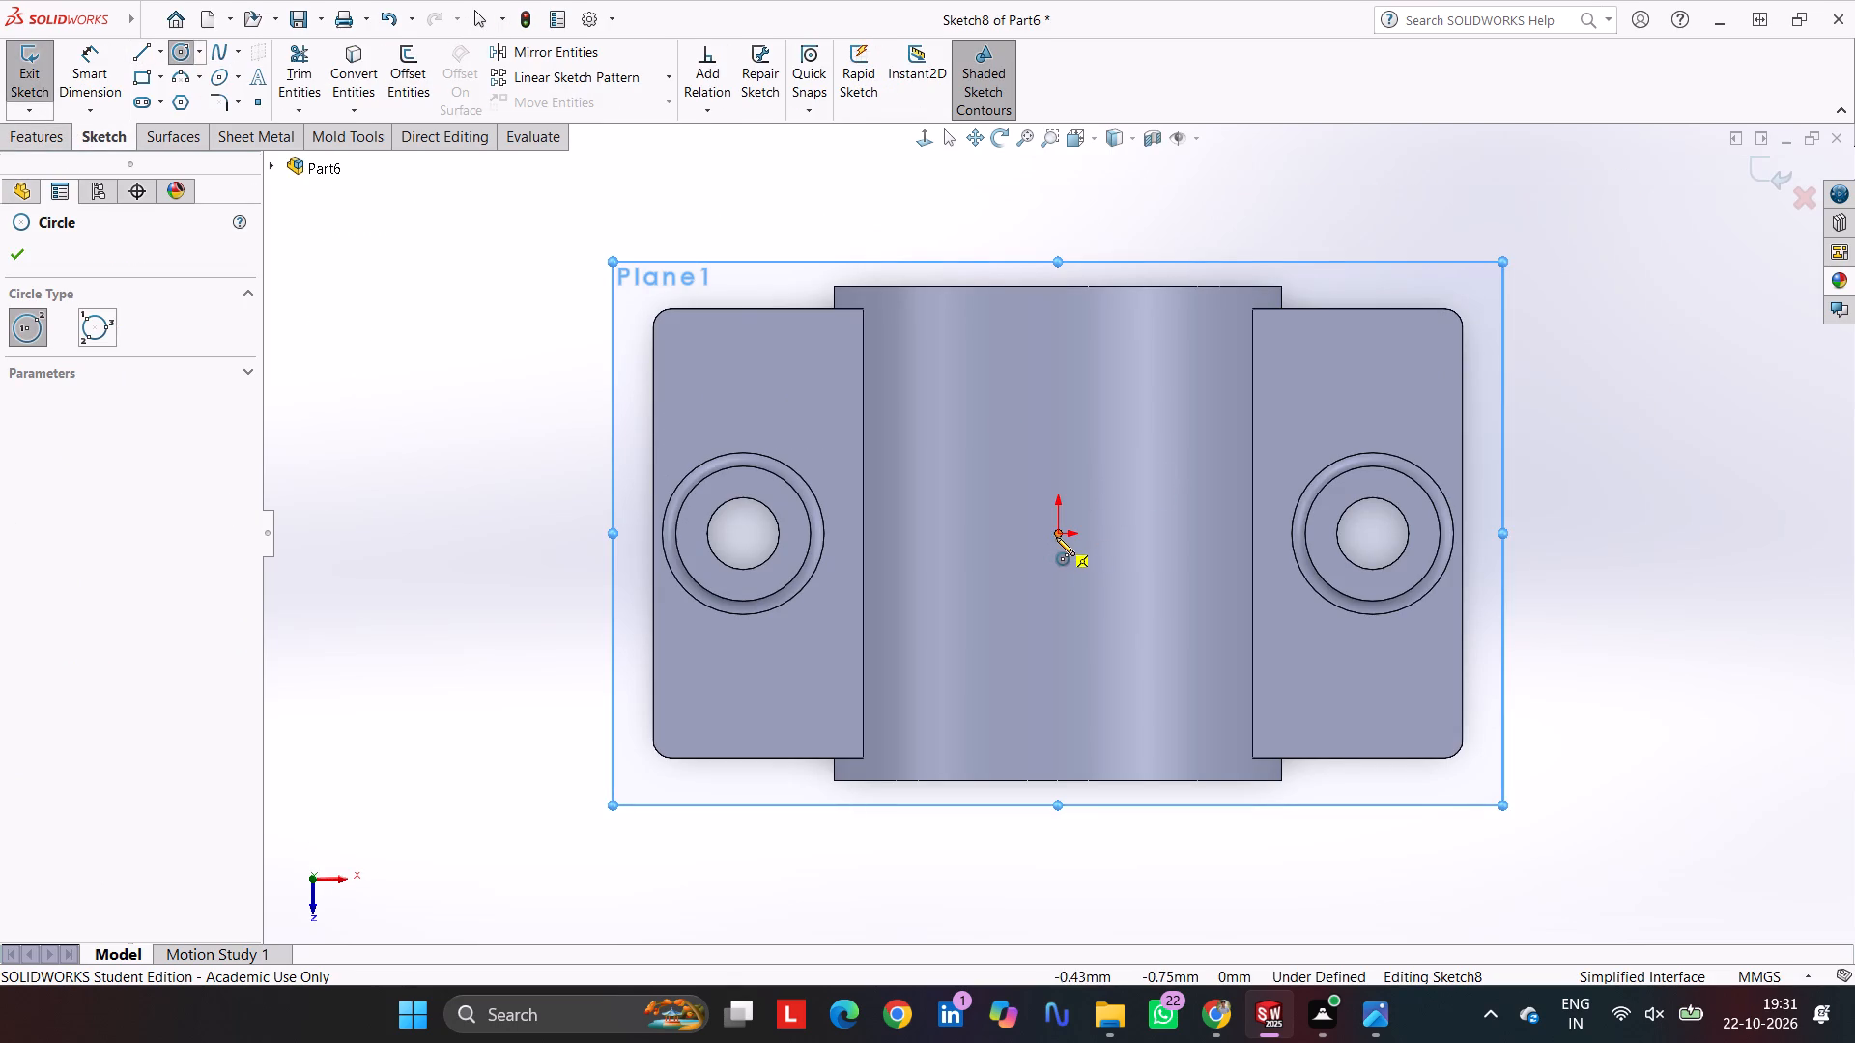
left_click(1058, 537)
left_click(1017, 592)
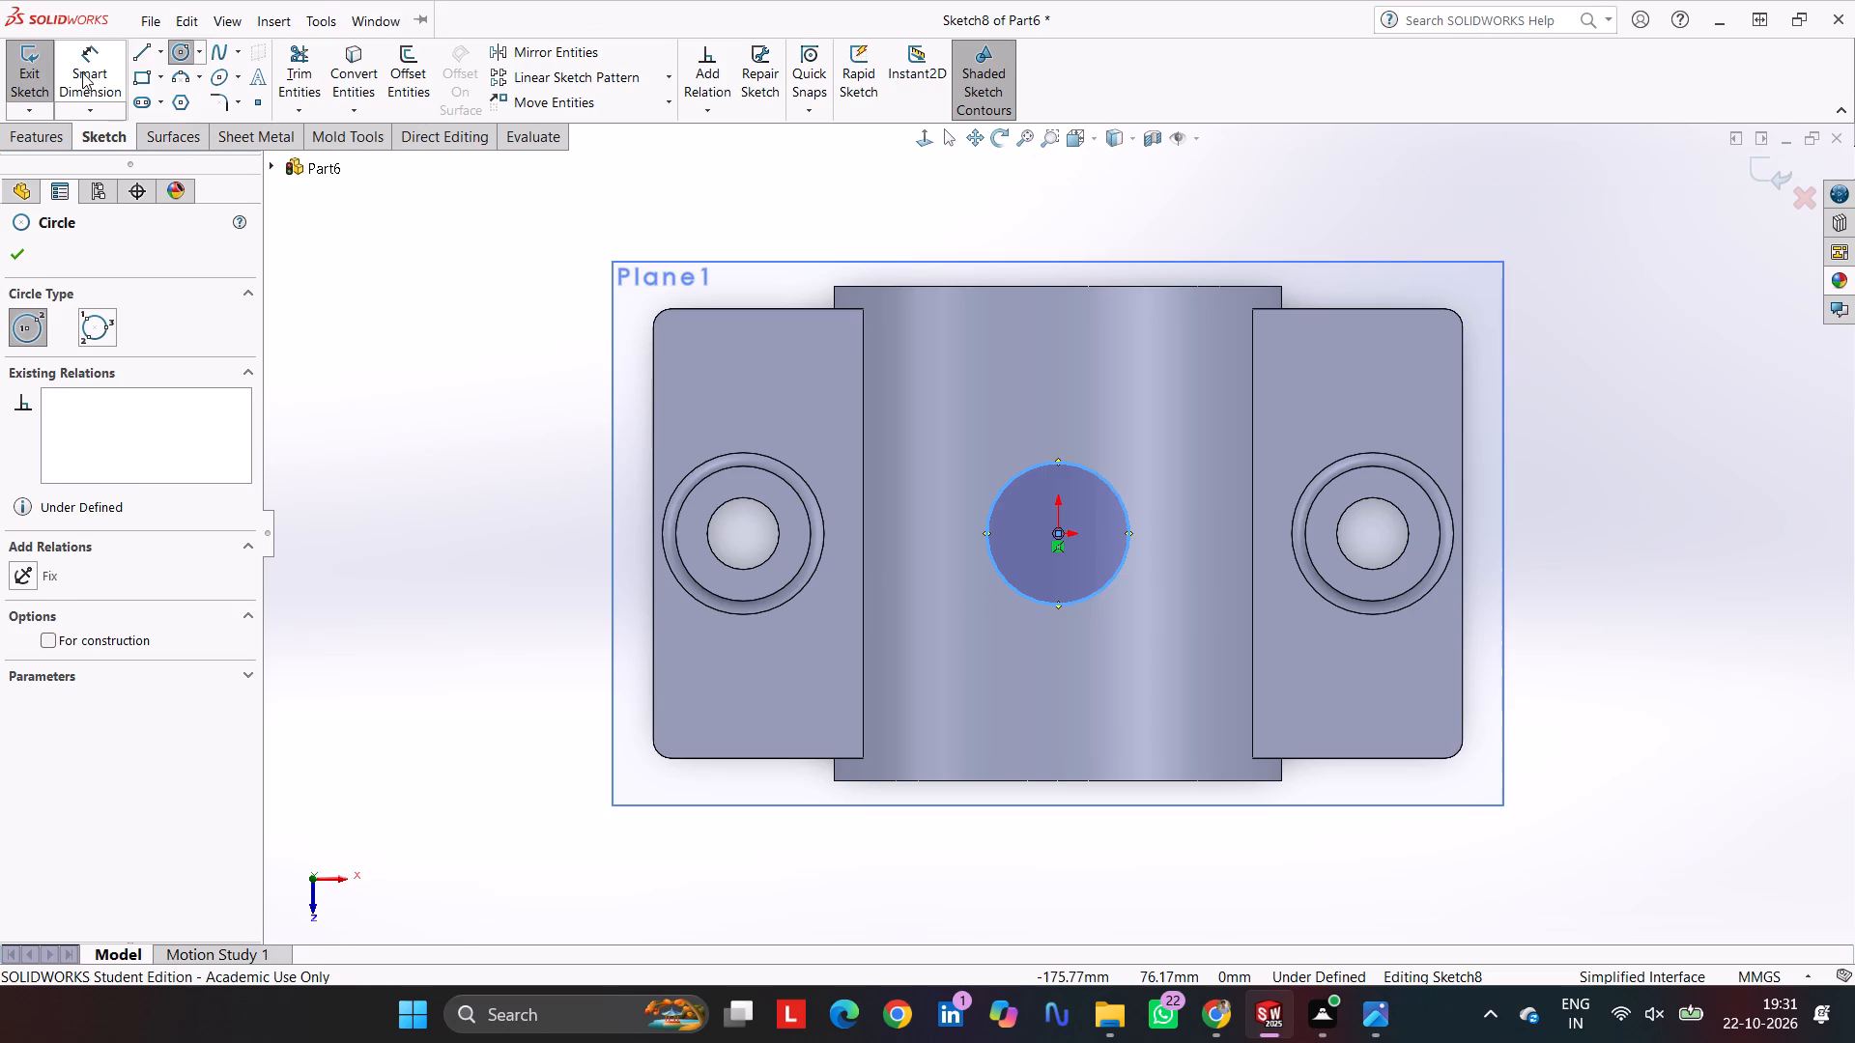
left_click(82, 72)
left_click(1008, 498)
left_click(1000, 490)
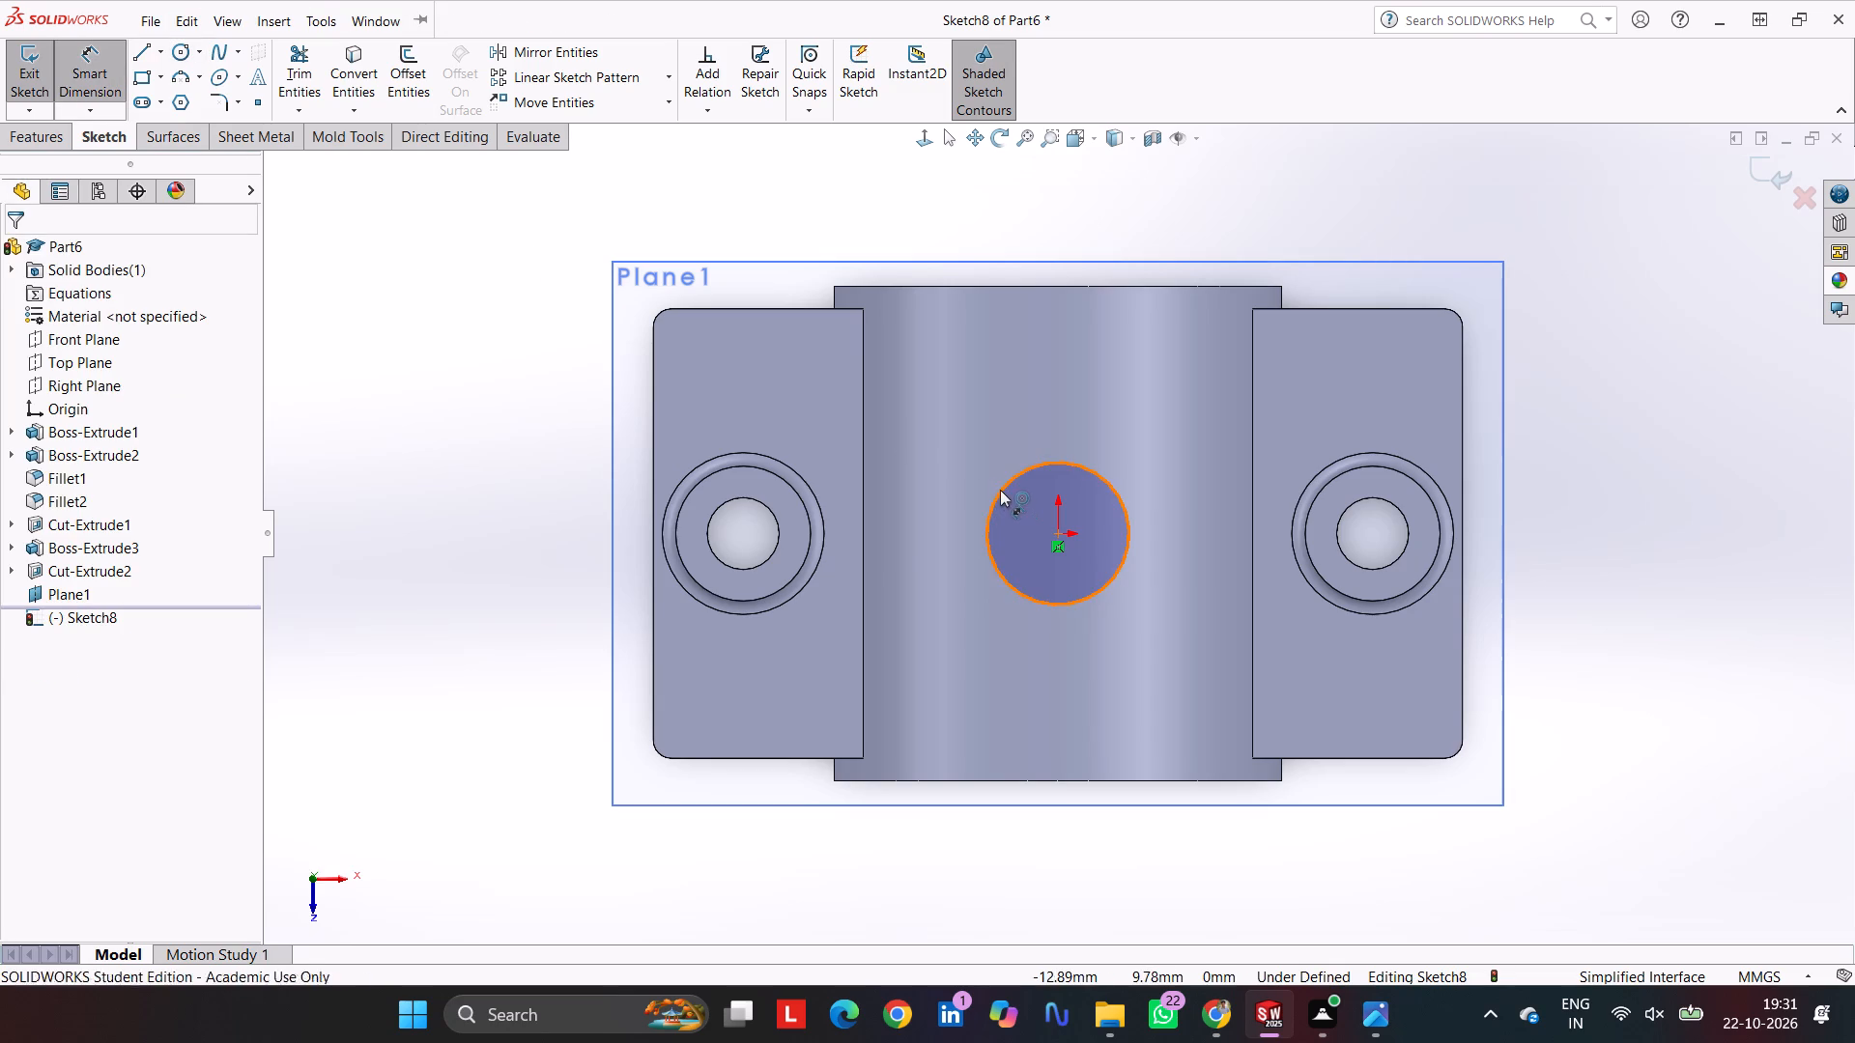
left_click(966, 422)
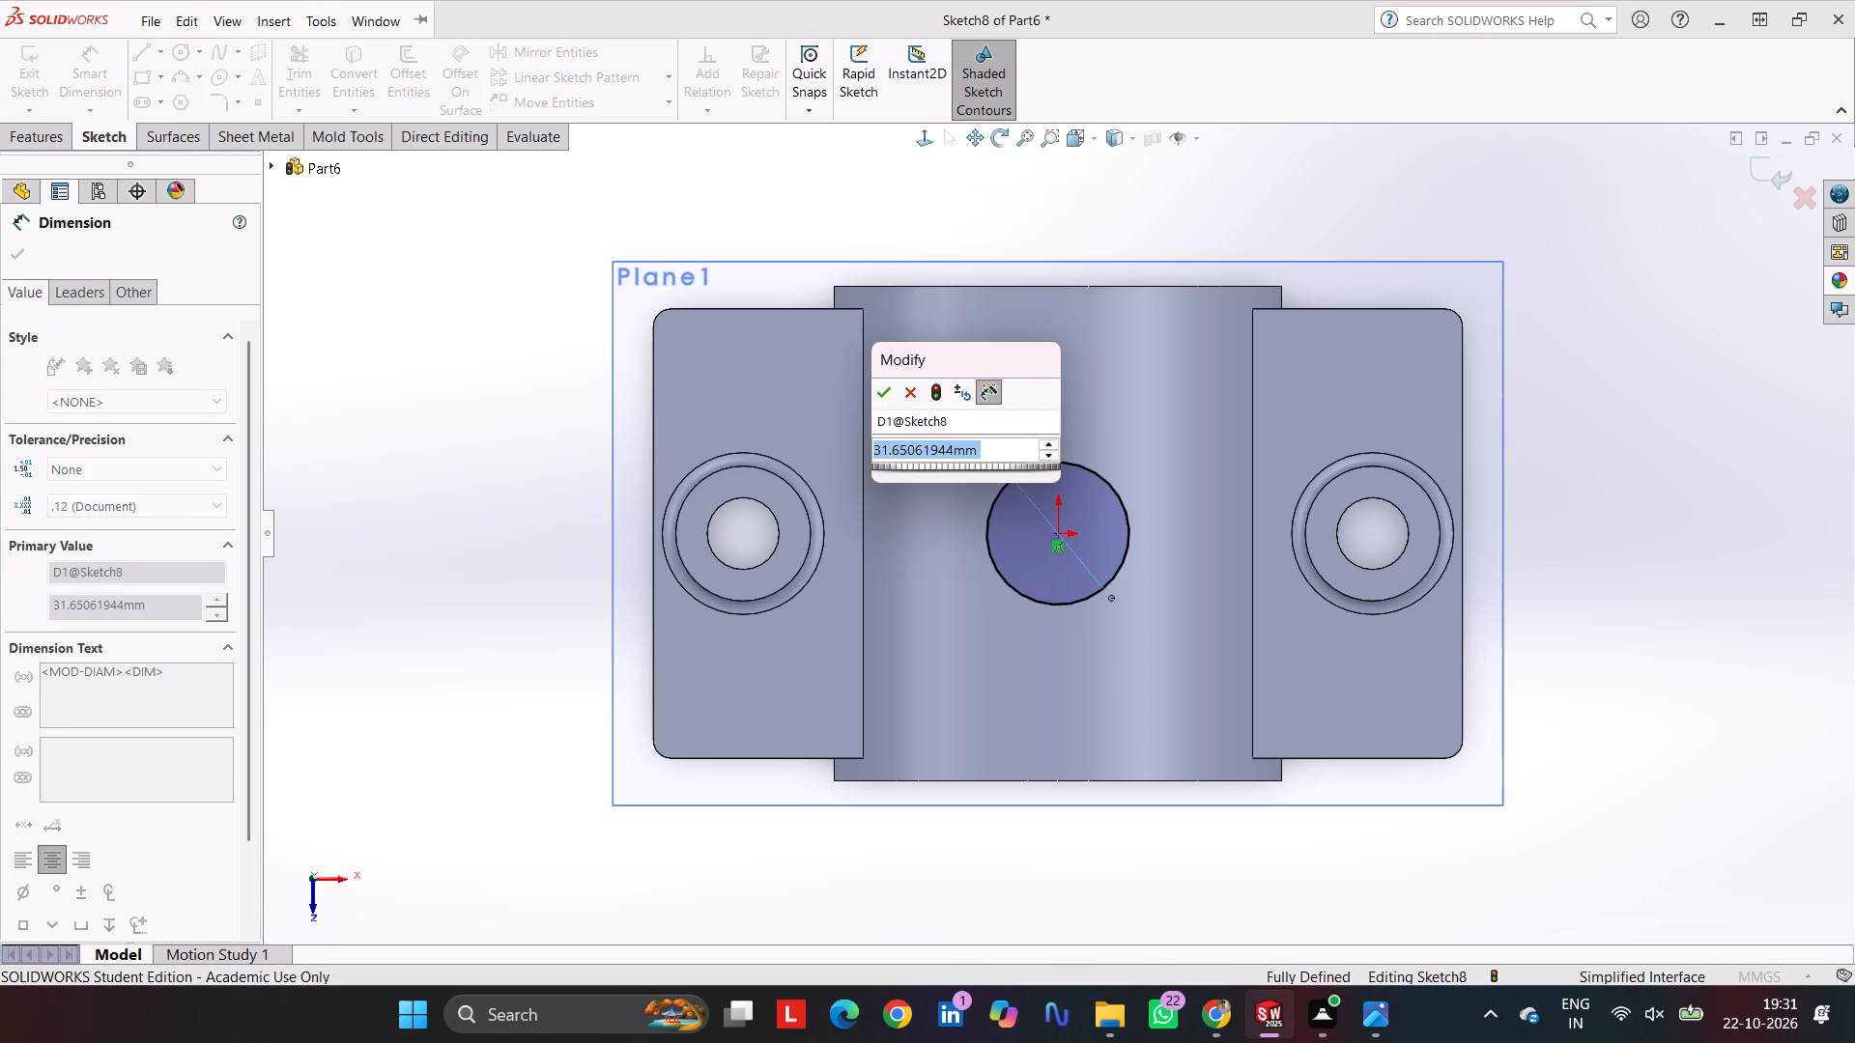
type("30")
key("Return")
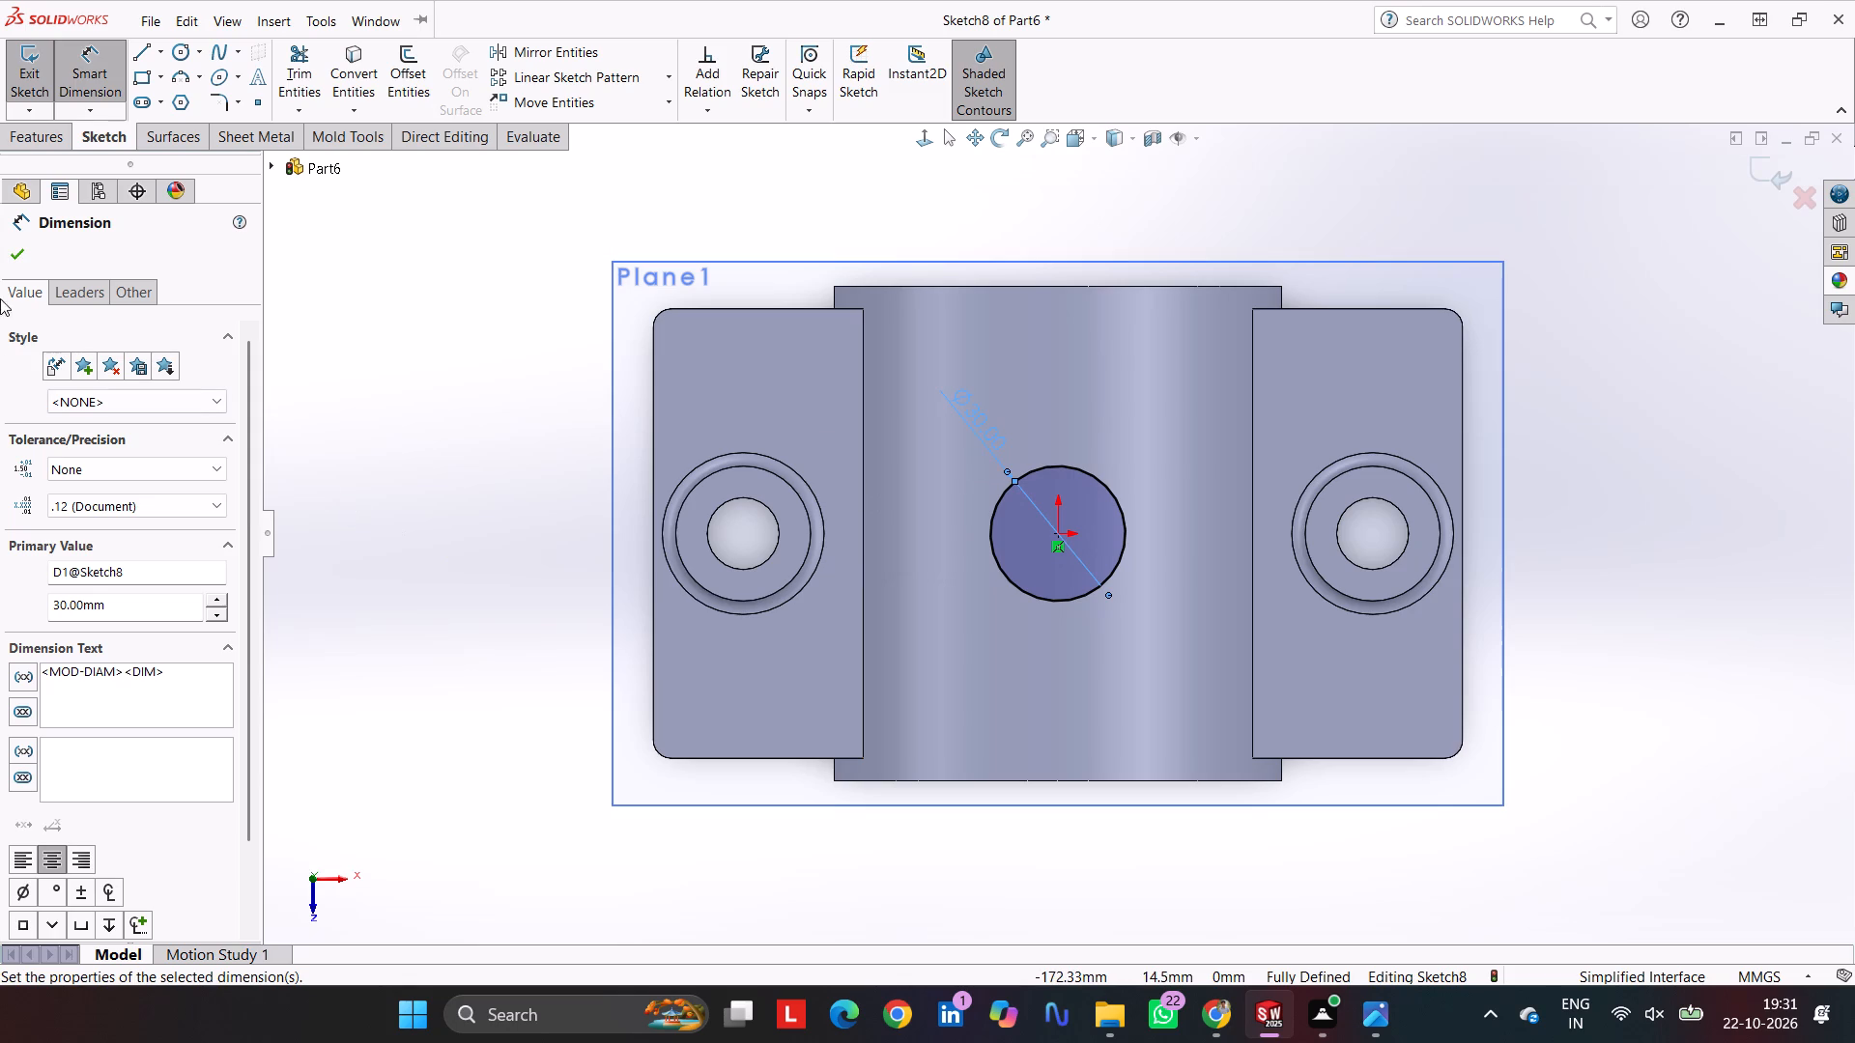
Extrude the 30 mm circle as a boss using Up To Surface, ending at the arch's outer curved face.
left_click(33, 136)
left_click(32, 84)
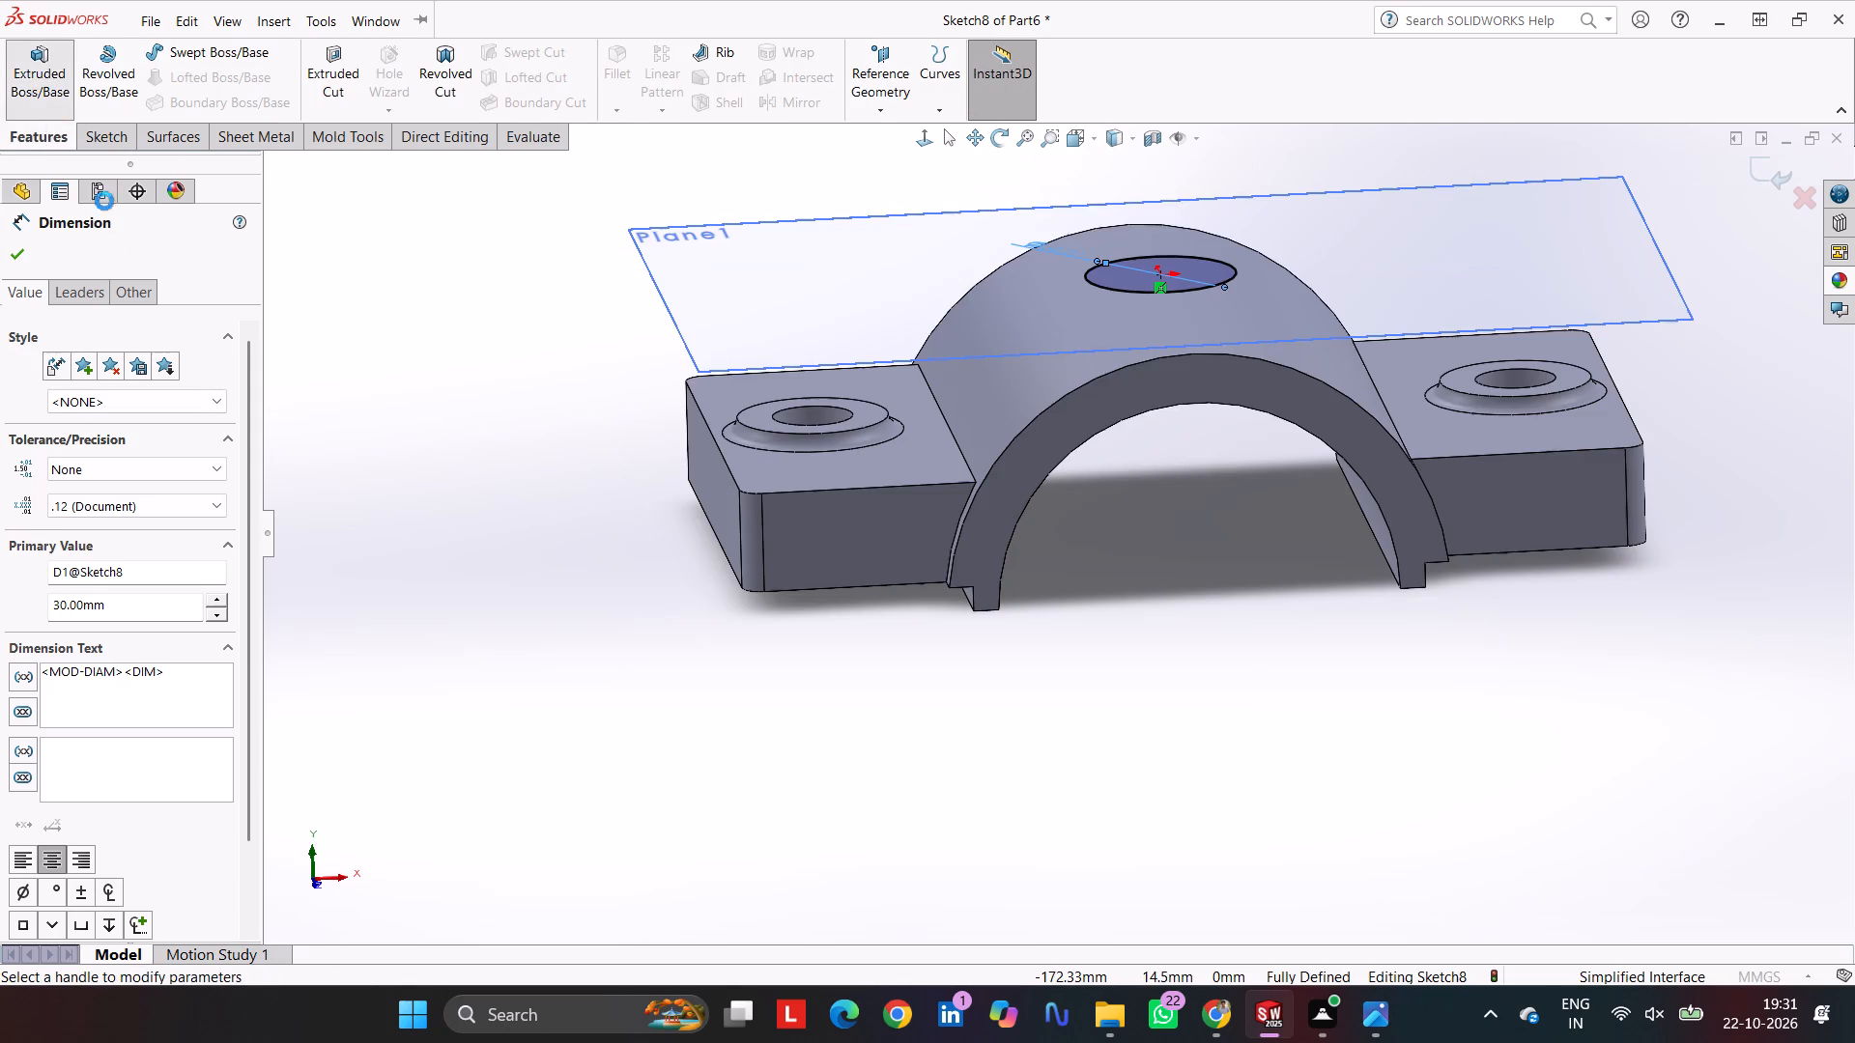
left_click(133, 391)
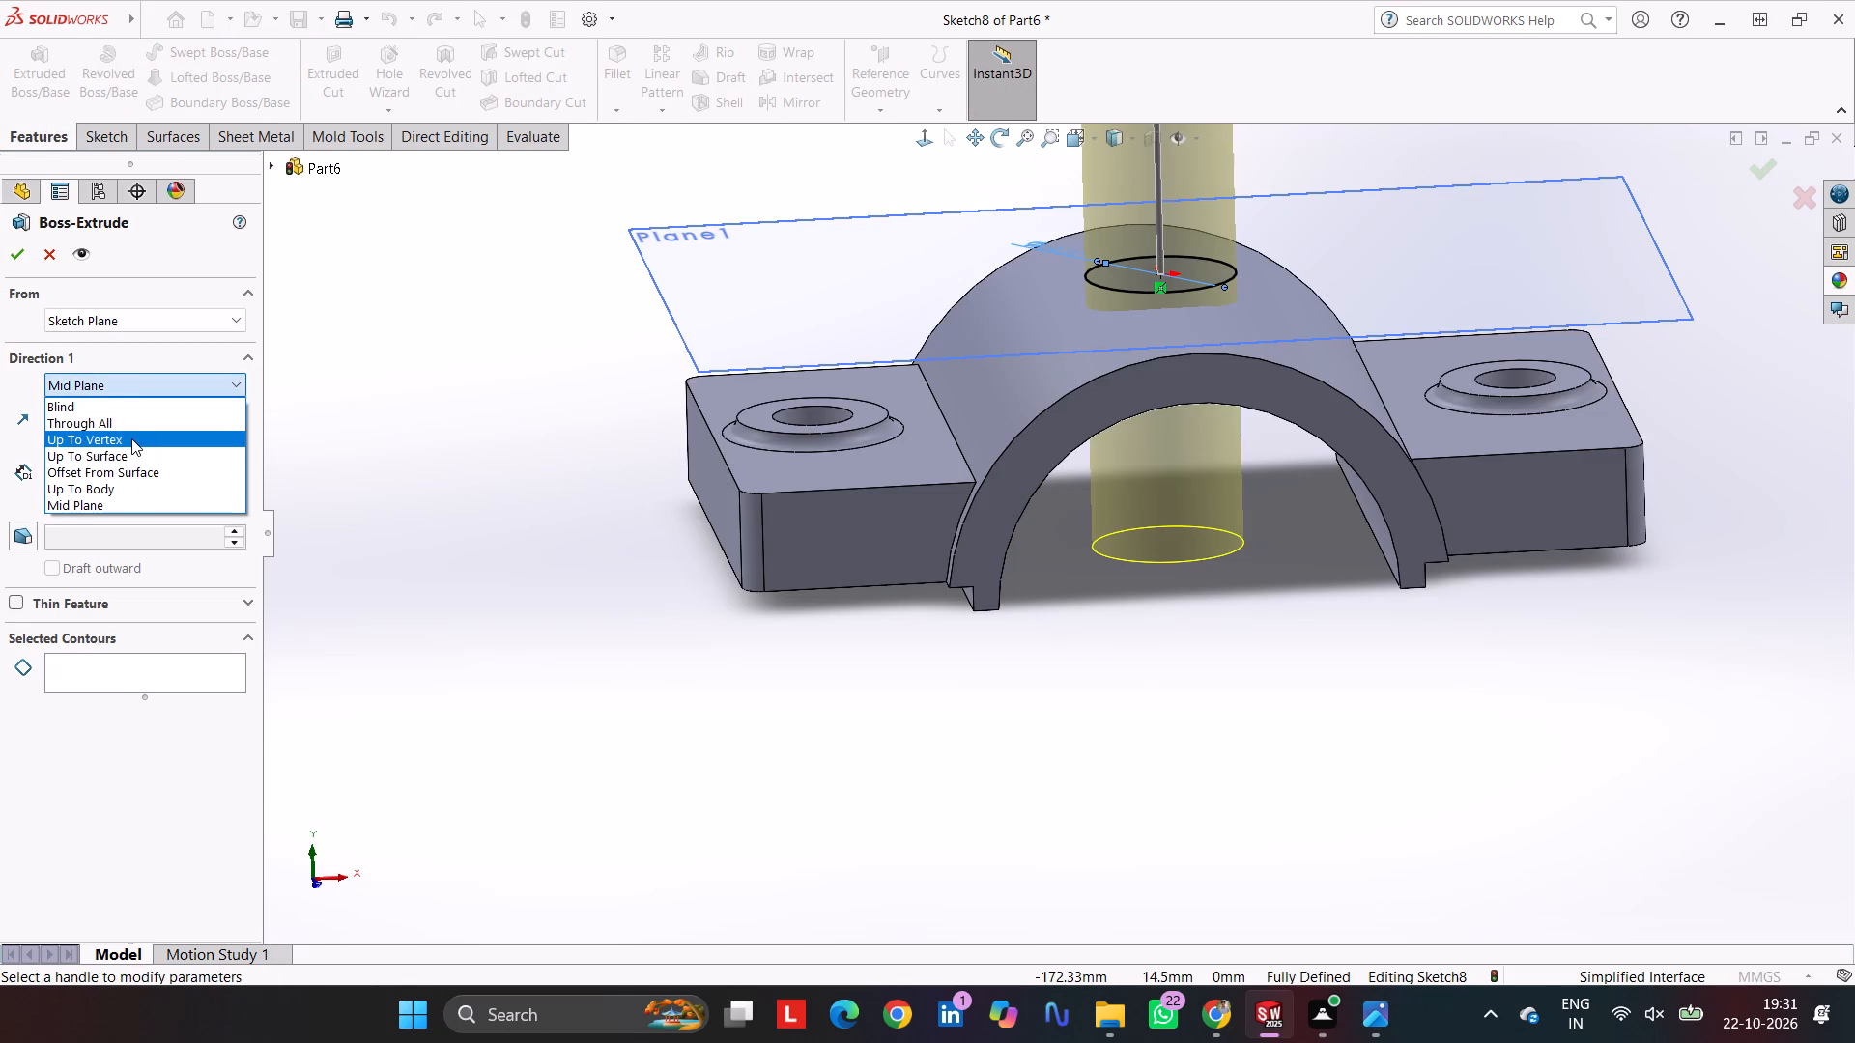
left_click(131, 451)
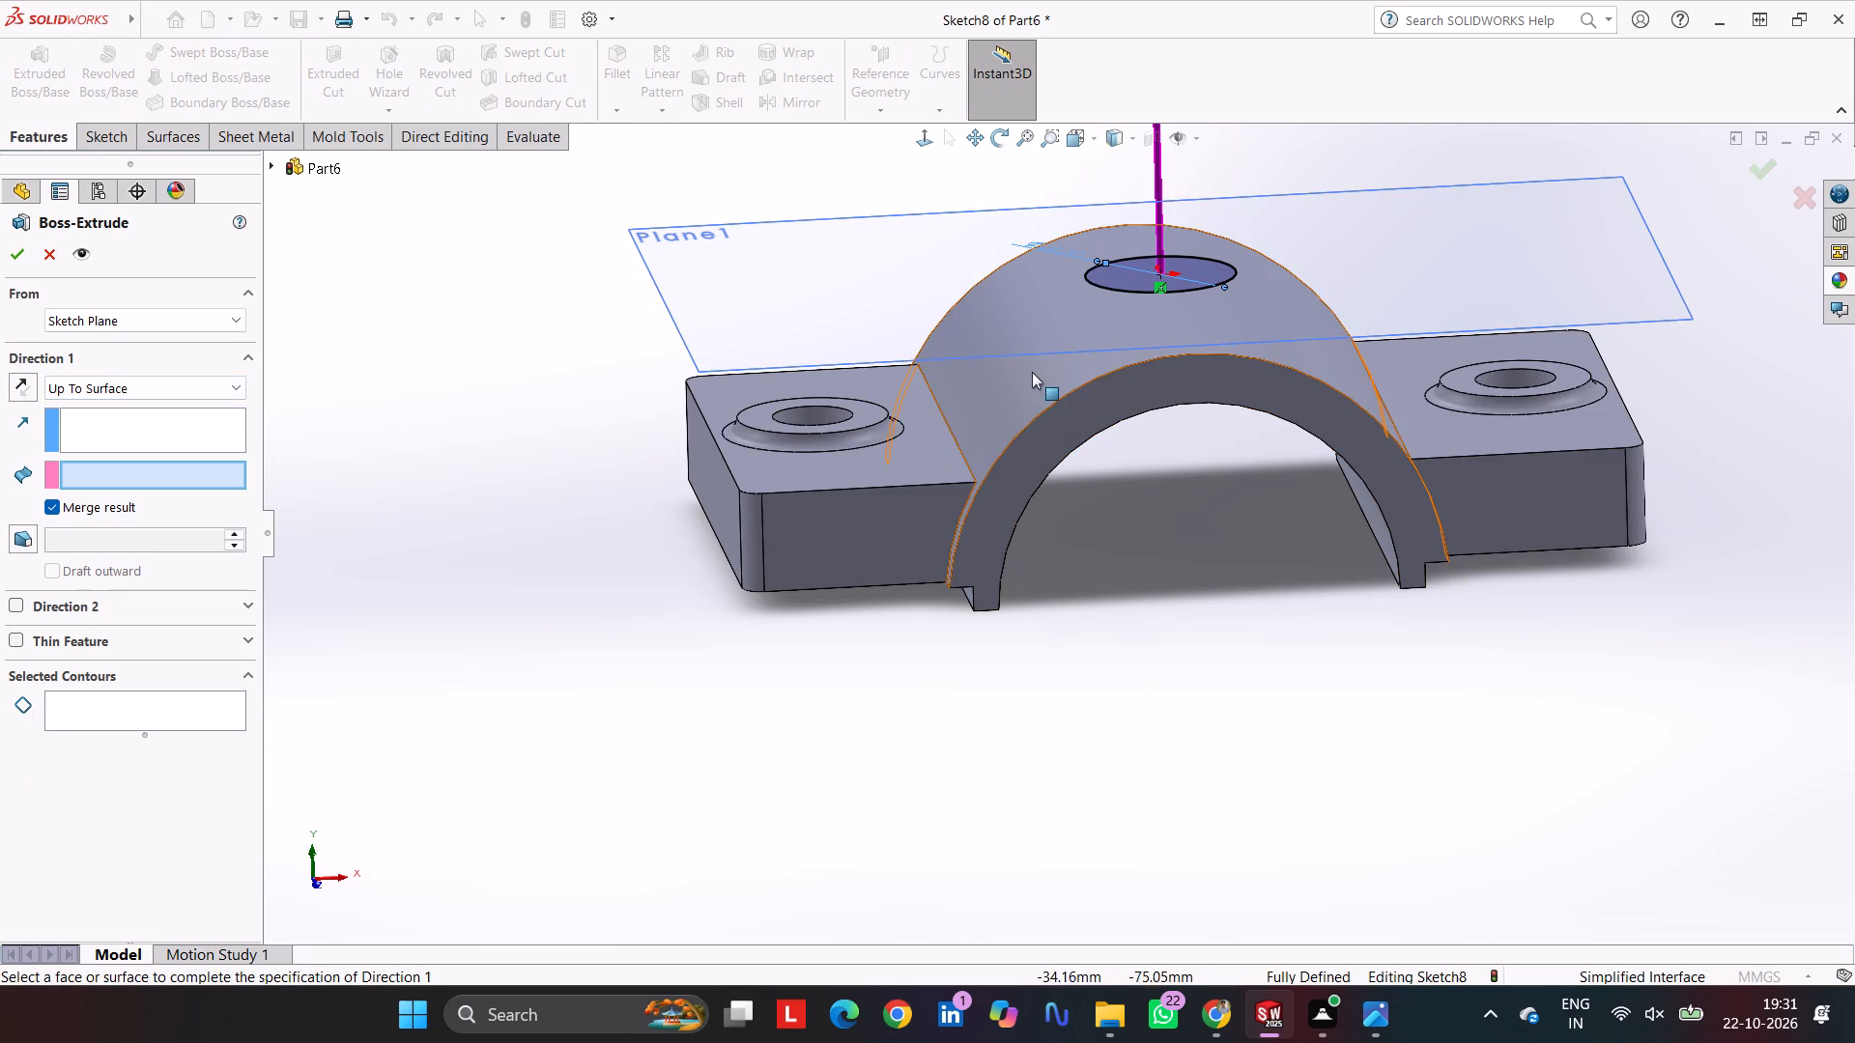
left_click(1032, 372)
key("Return")
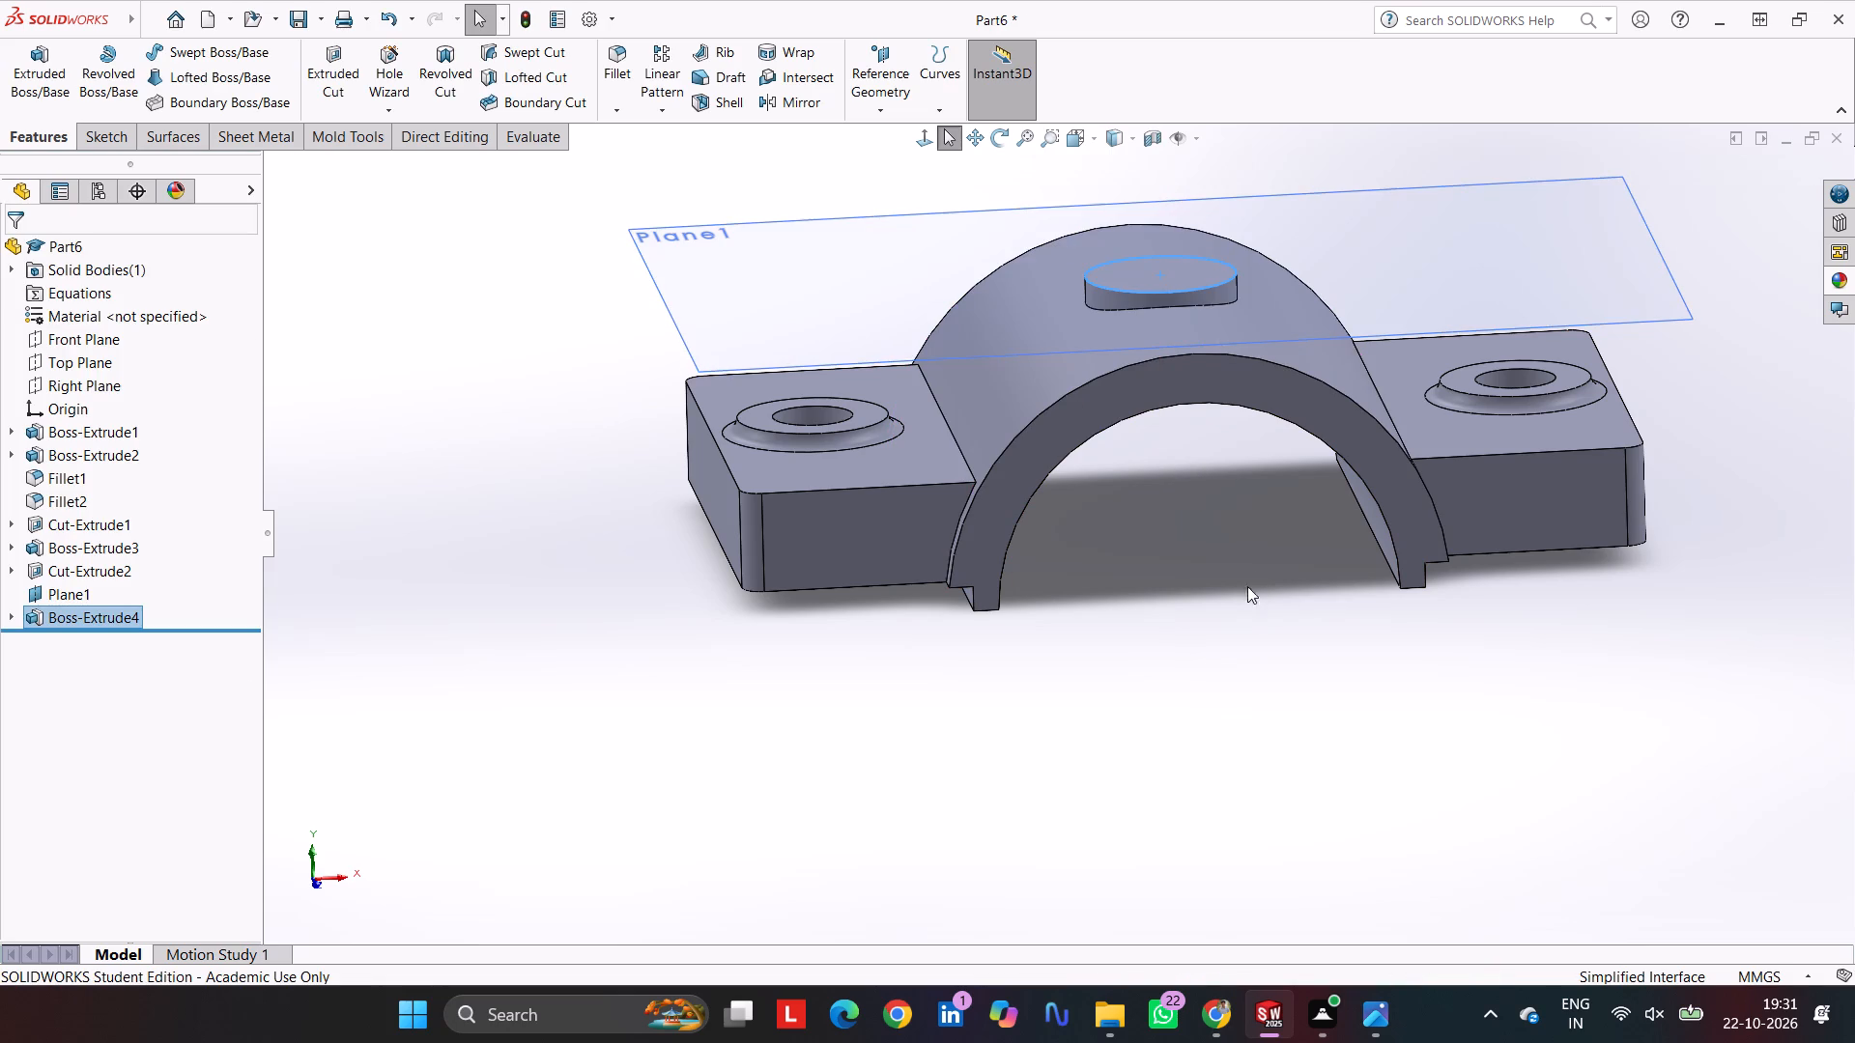
Hide the offset reference plane above the arch.
left_click(1262, 612)
middle_click_drag(1250, 603, 1218, 469)
left_click(1218, 529)
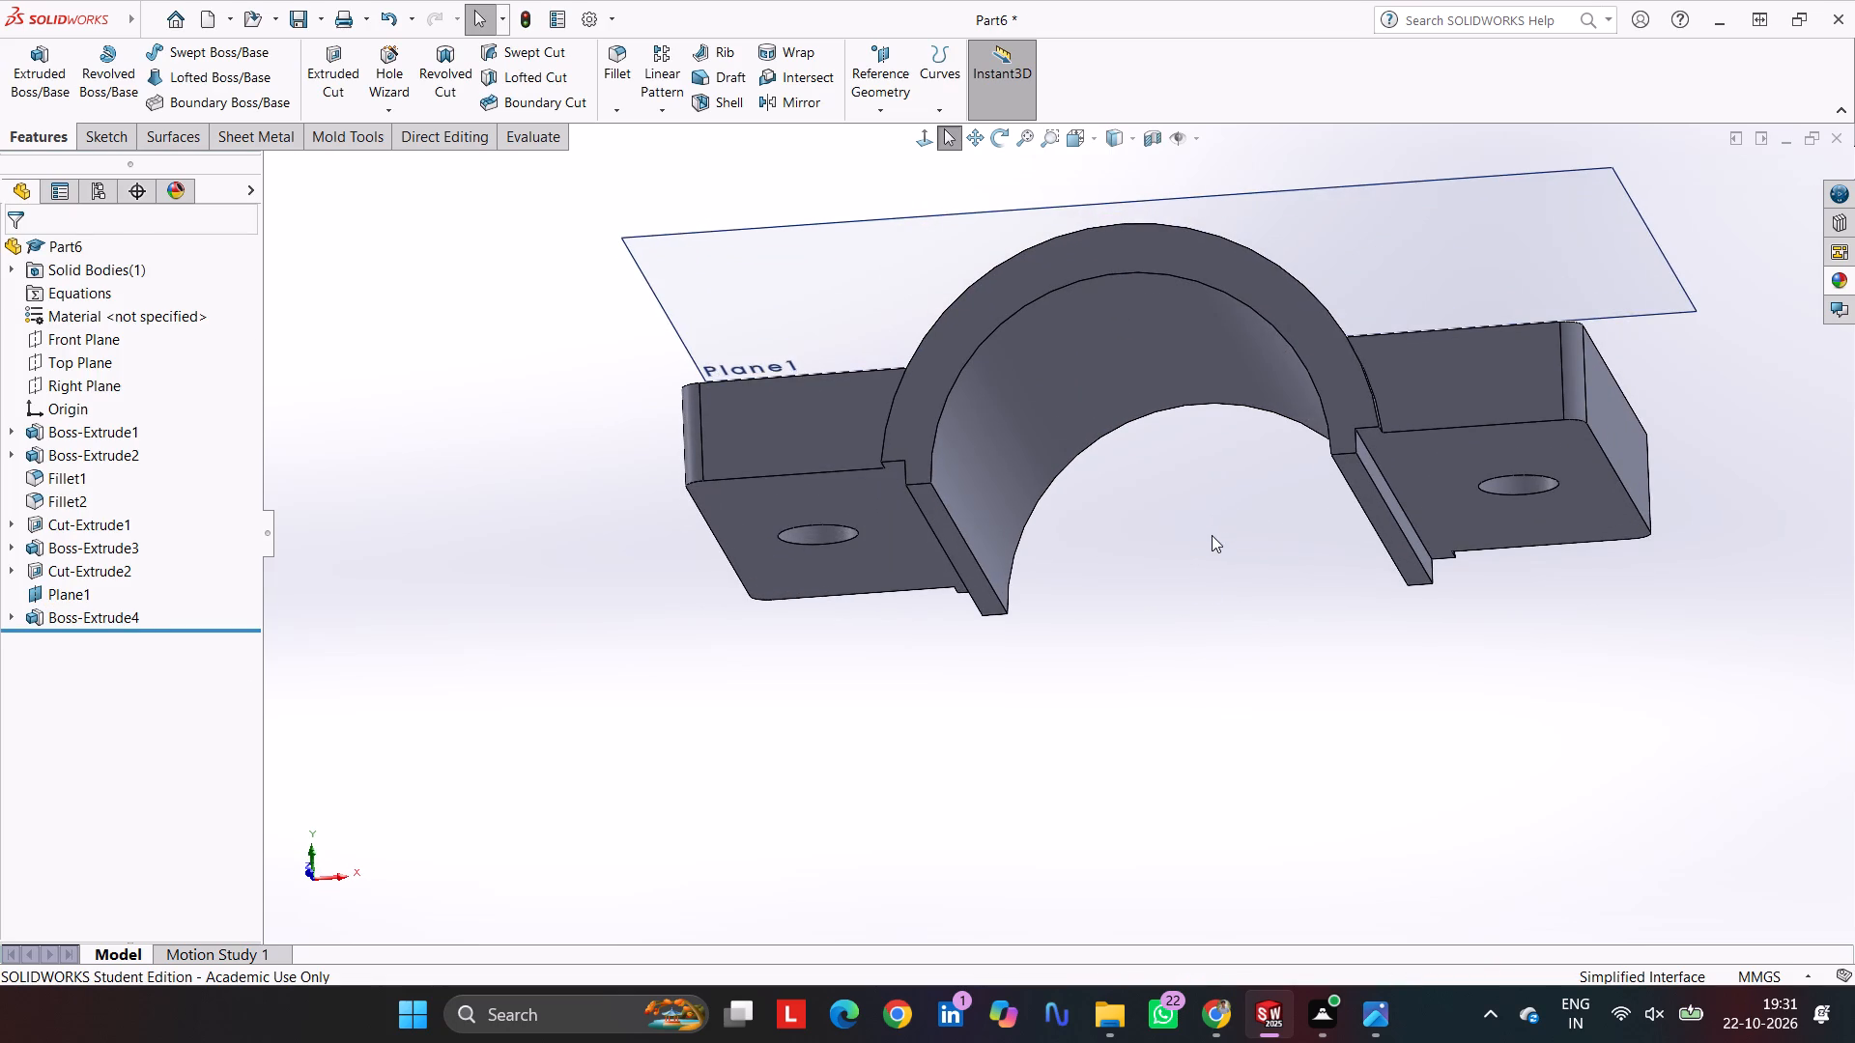
middle_click_drag(1212, 537, 1223, 744)
left_click_drag(1223, 717, 1215, 708)
left_click(678, 167)
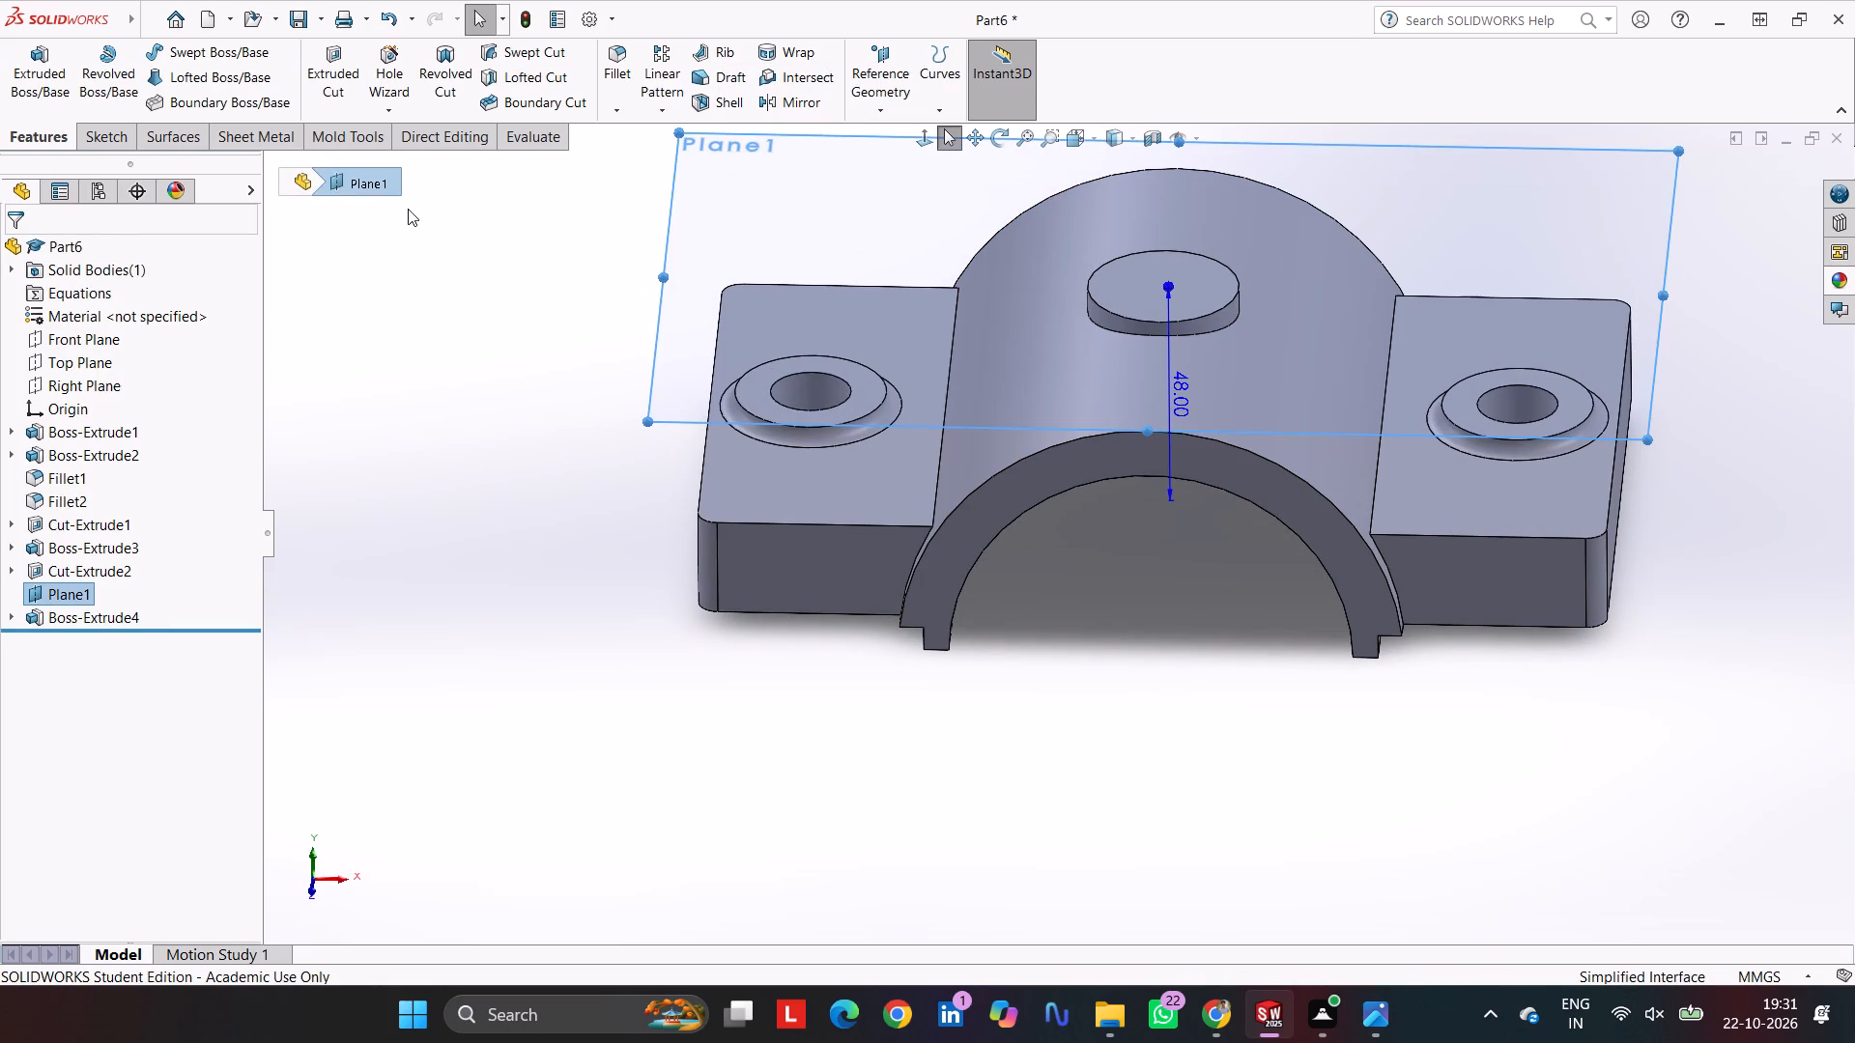
left_click(670, 200)
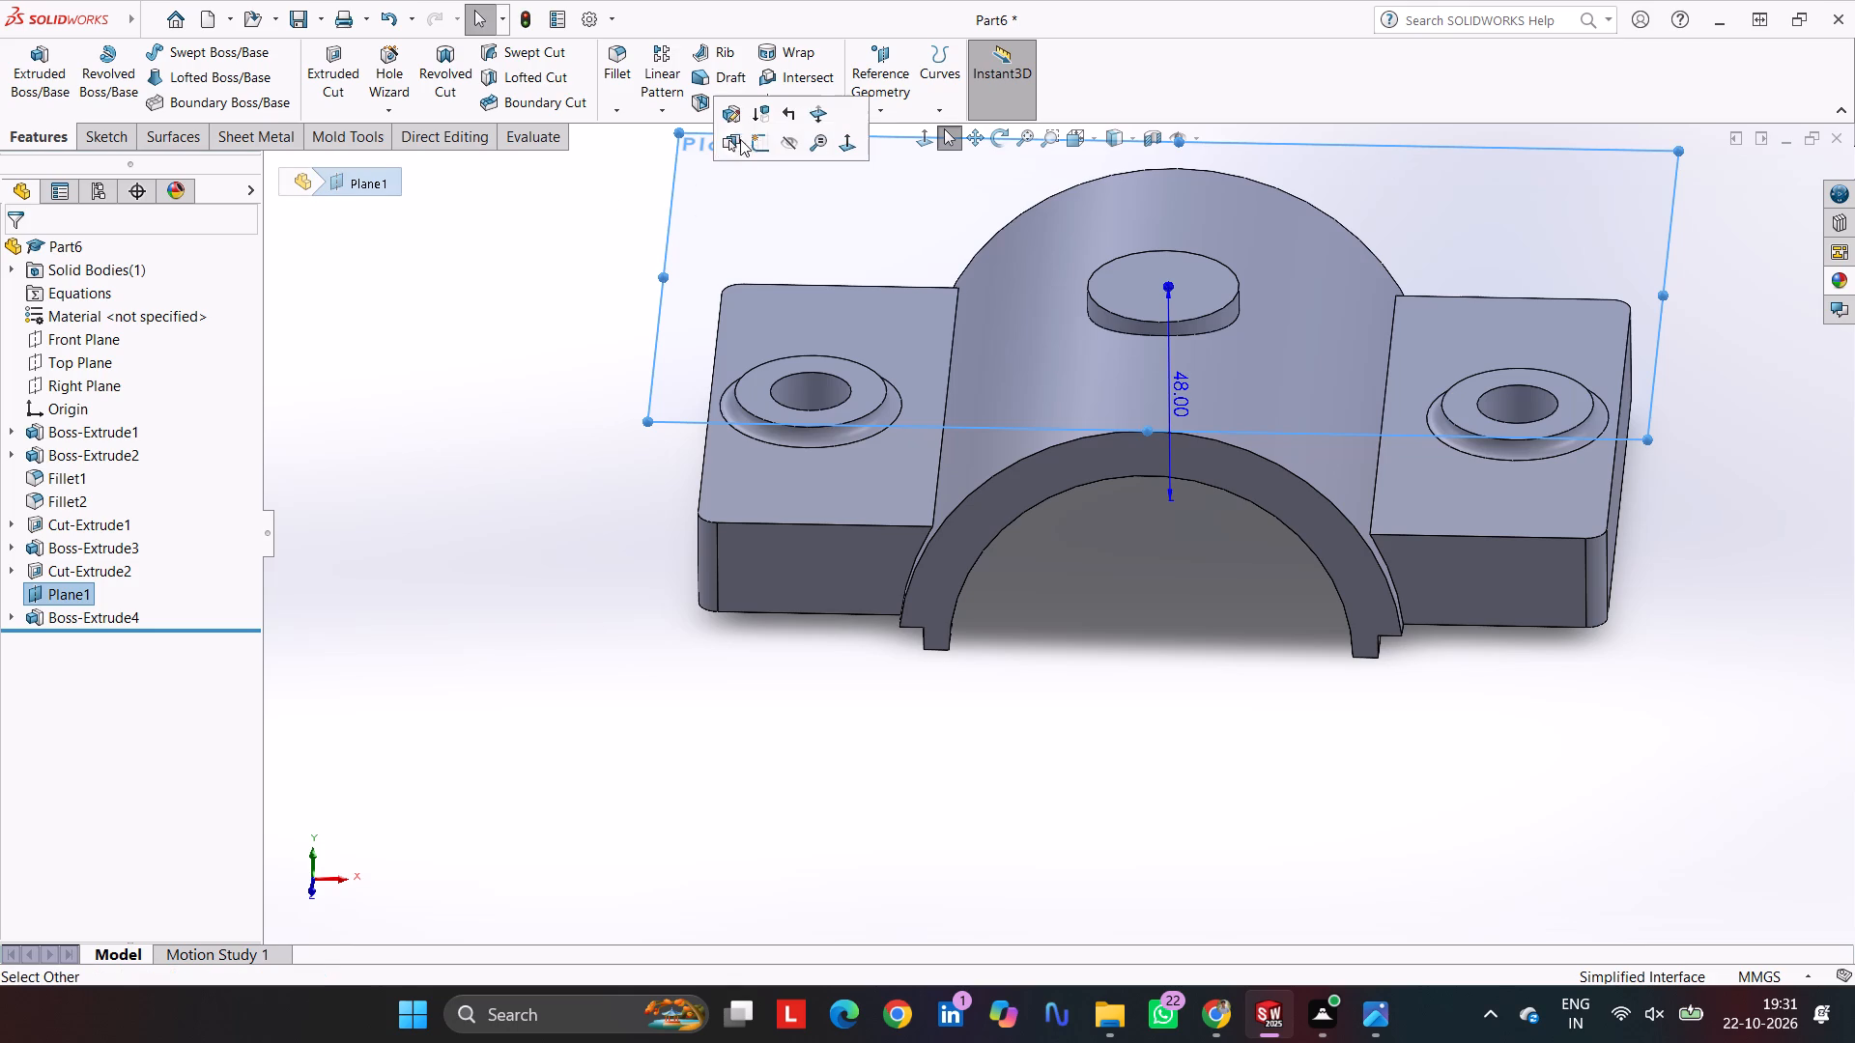
left_click(783, 141)
left_click(532, 315)
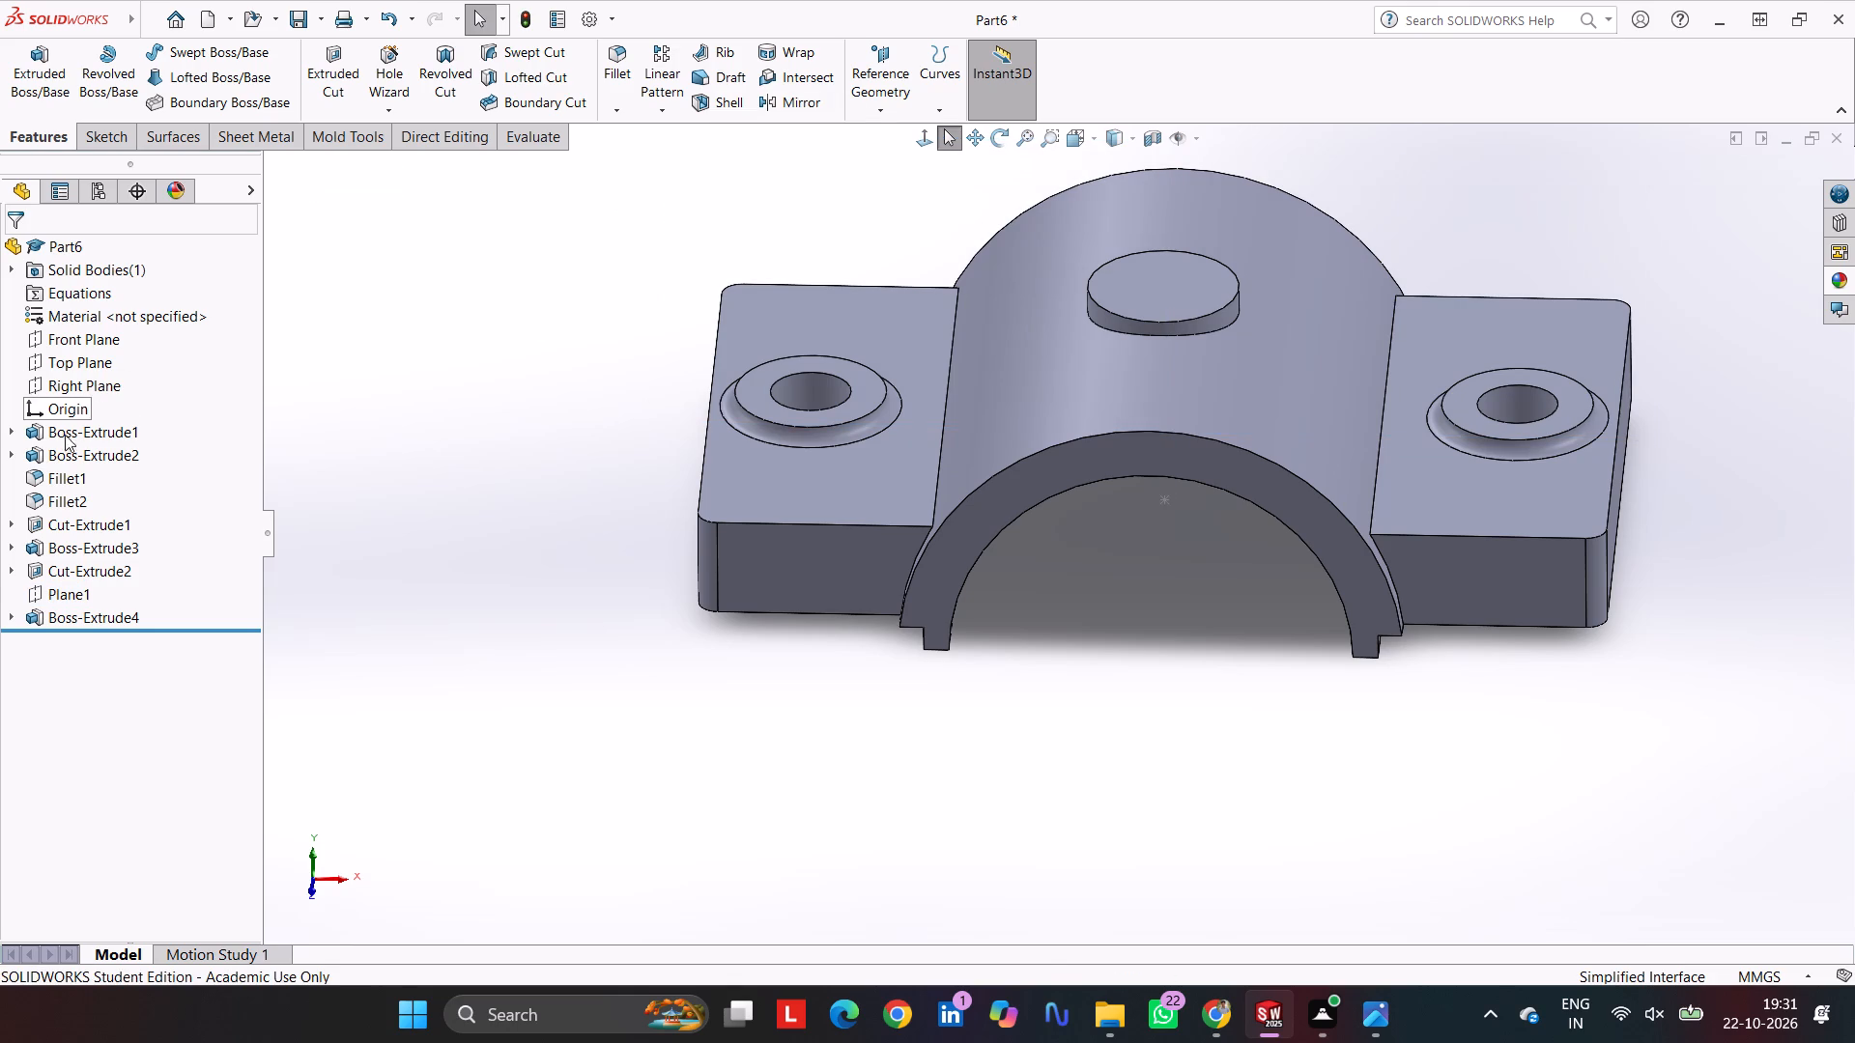
Sketch a circle centred on the origin on the Top Plane and dimension its diameter to 10 mm.
left_click(89, 365)
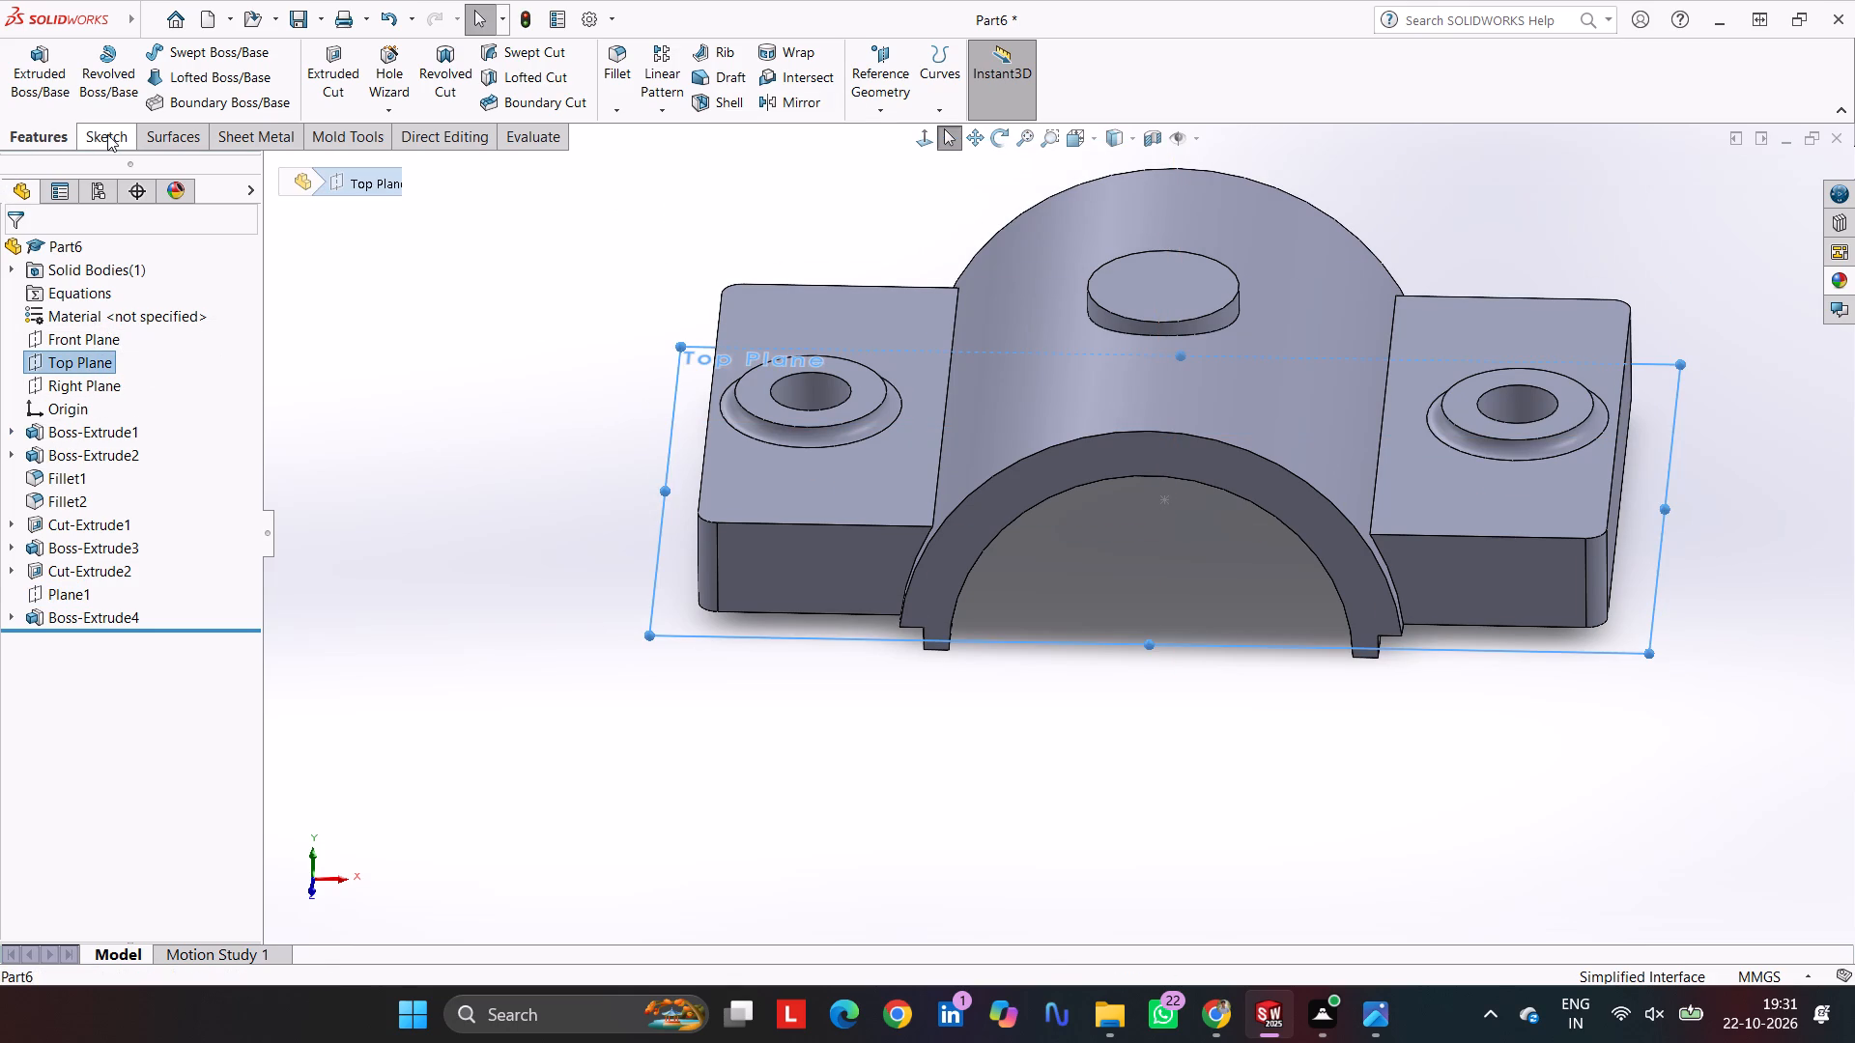
left_click(107, 134)
left_click(46, 59)
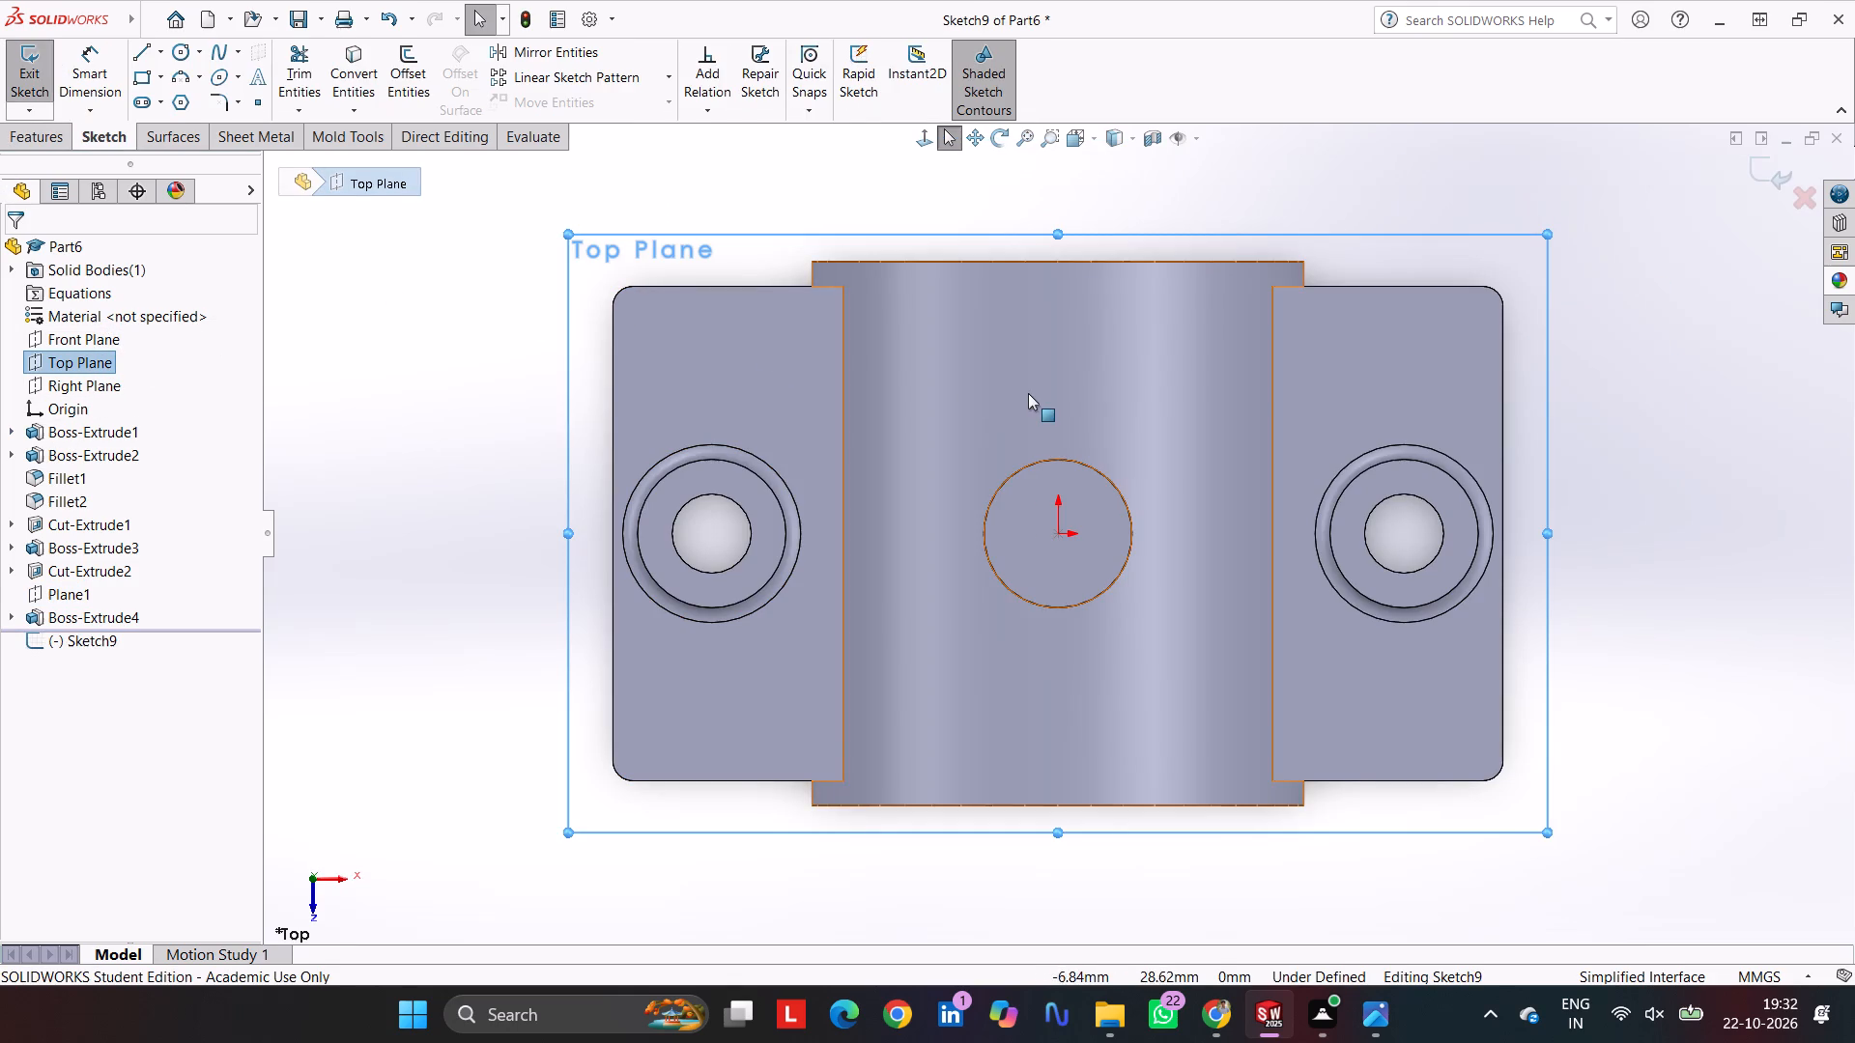
left_click(181, 56)
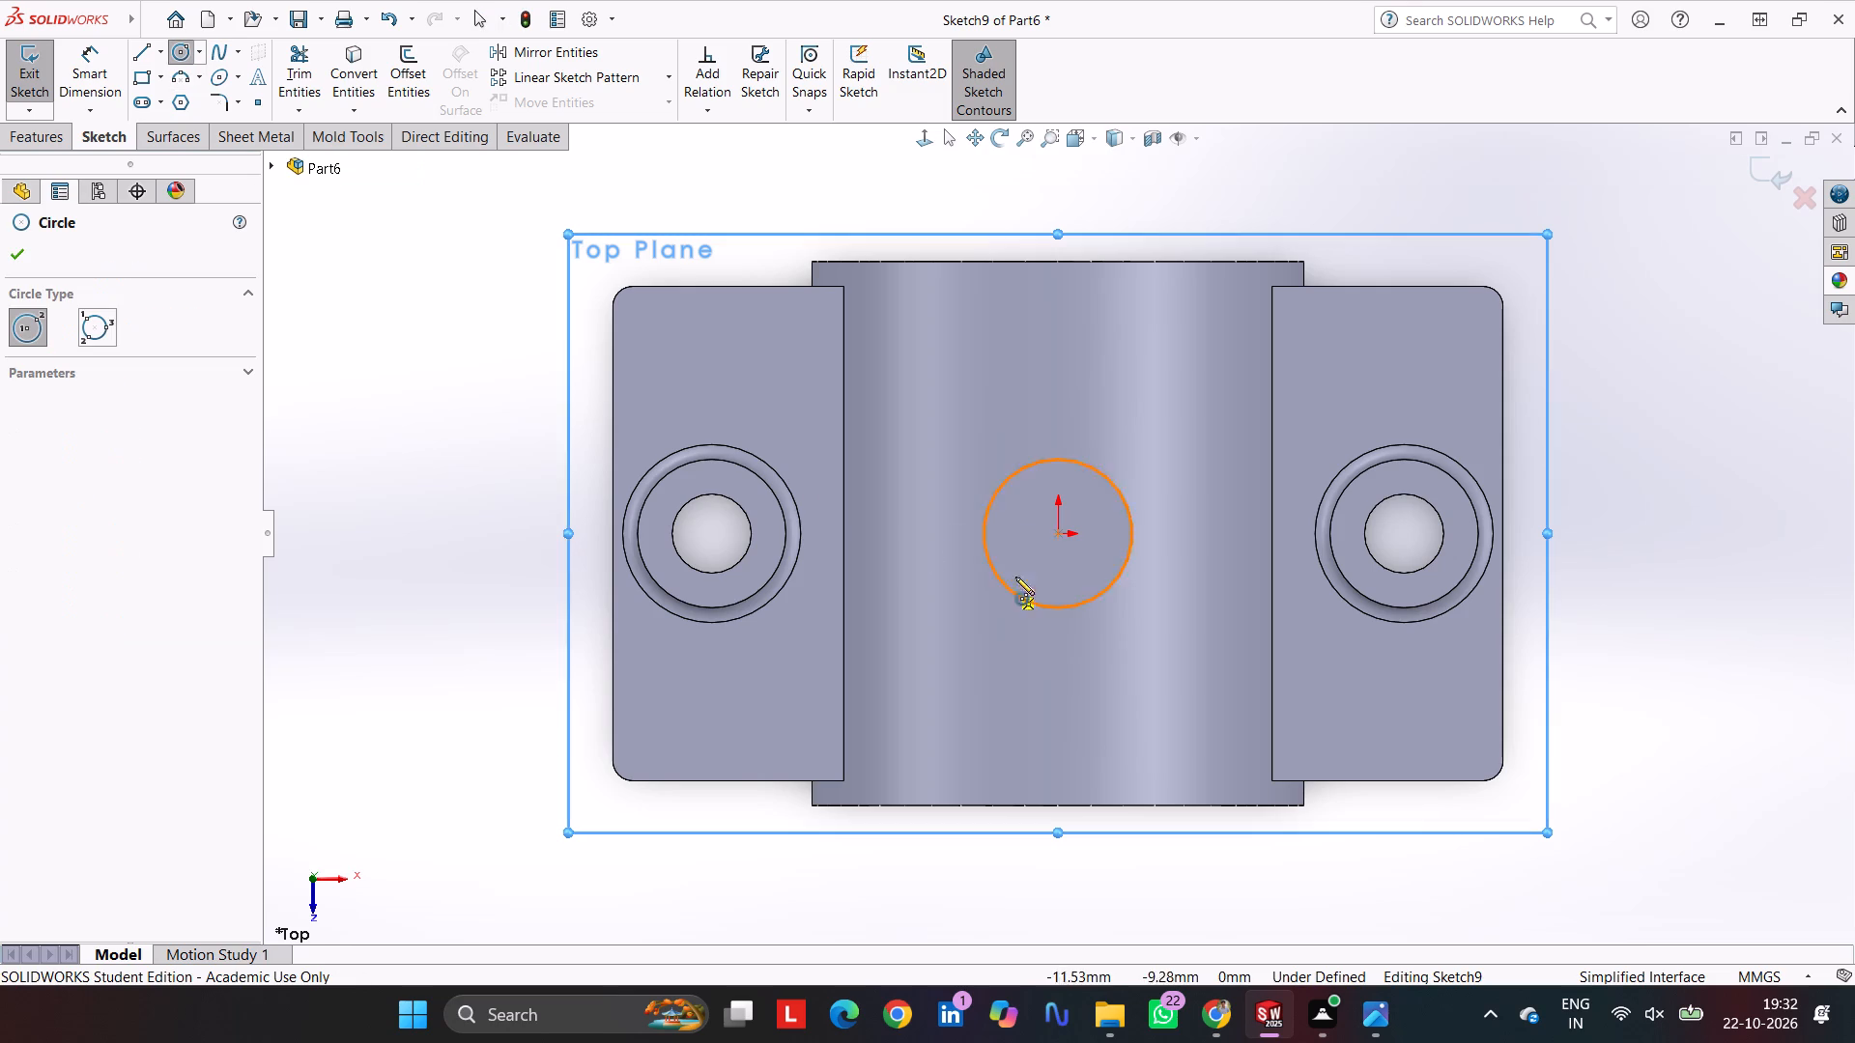
left_click(1060, 534)
left_click(1029, 577)
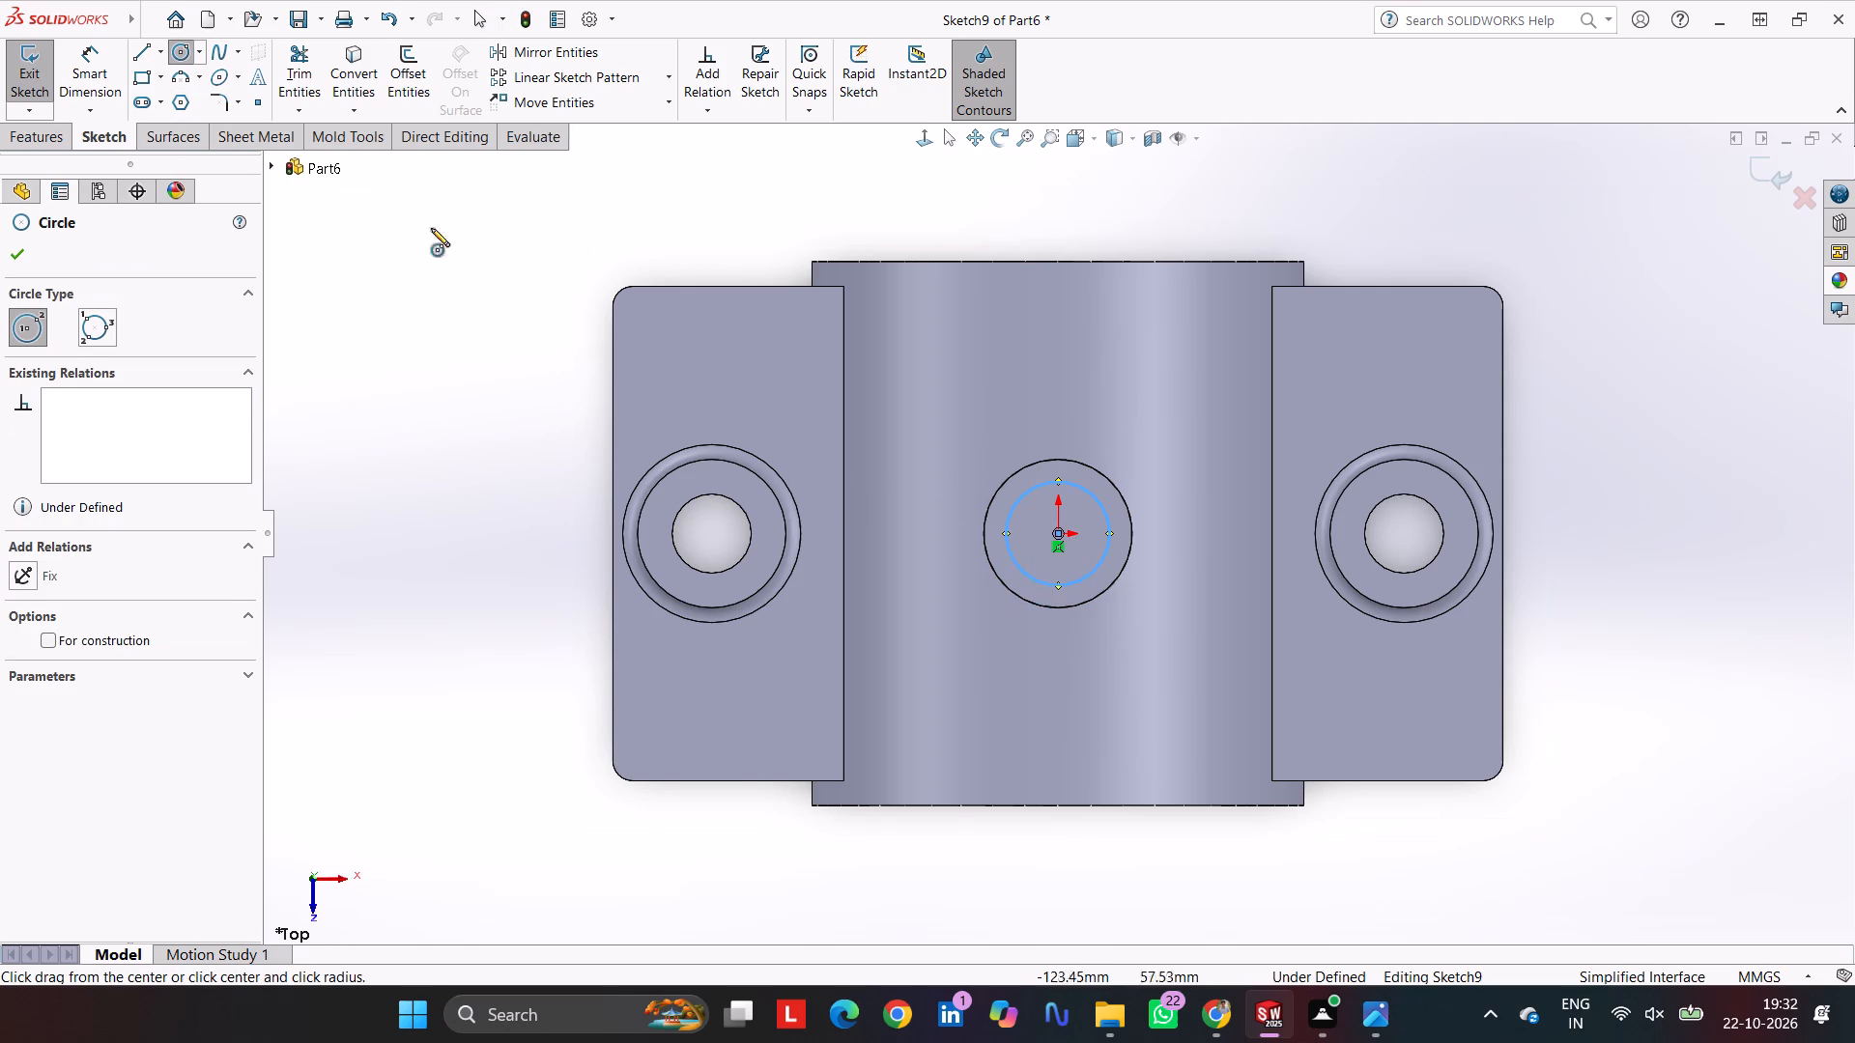
left_click(86, 46)
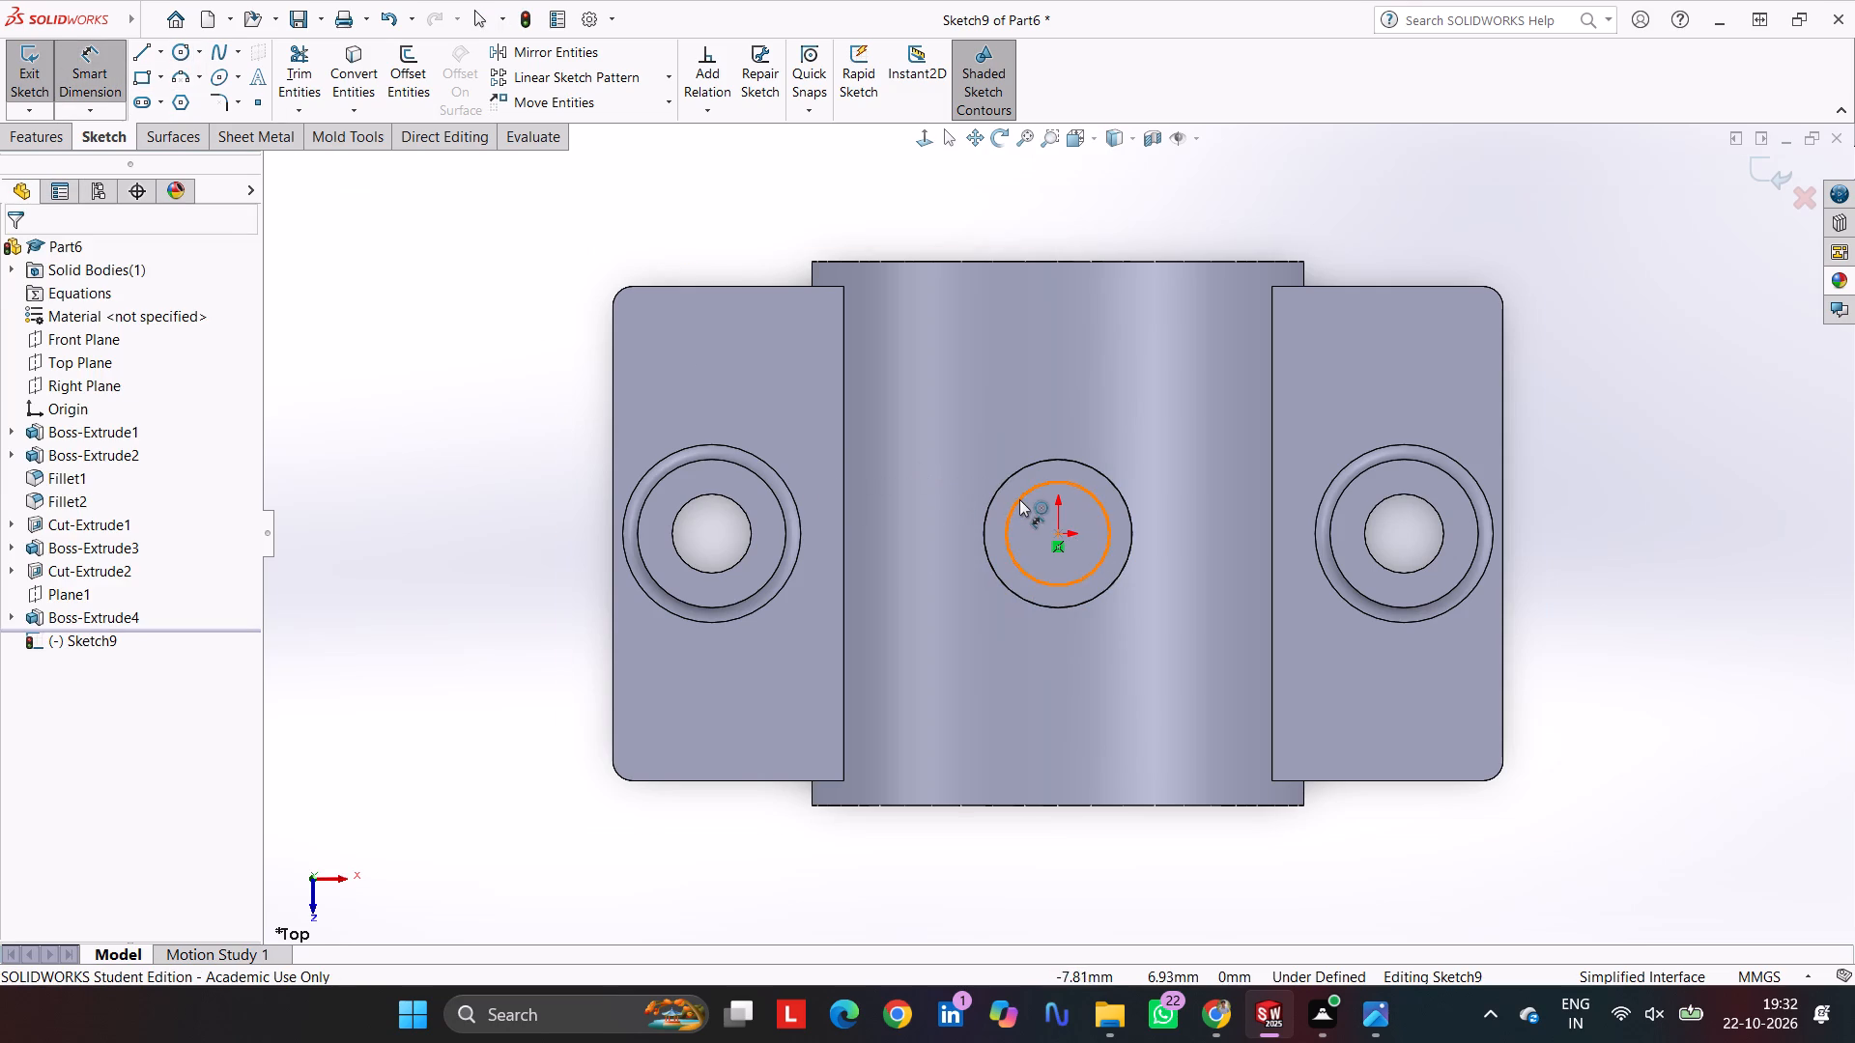
left_click(1019, 499)
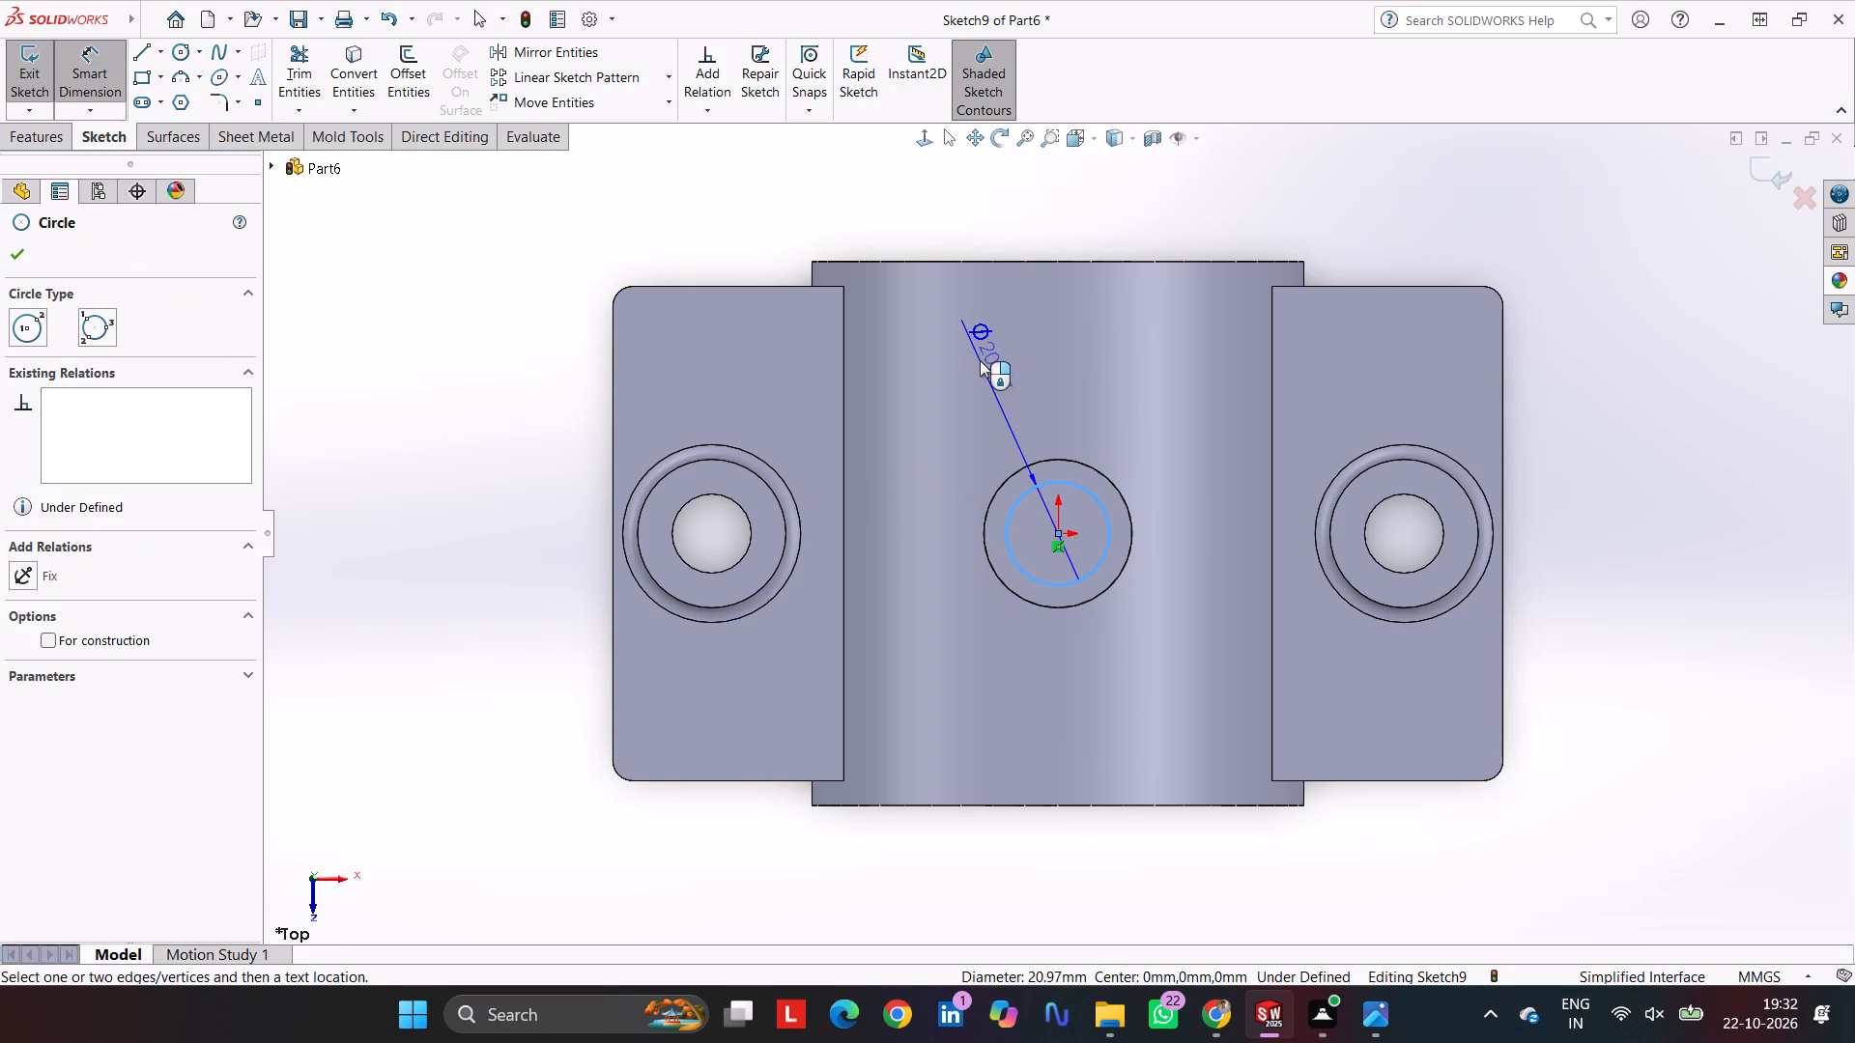
left_click(980, 360)
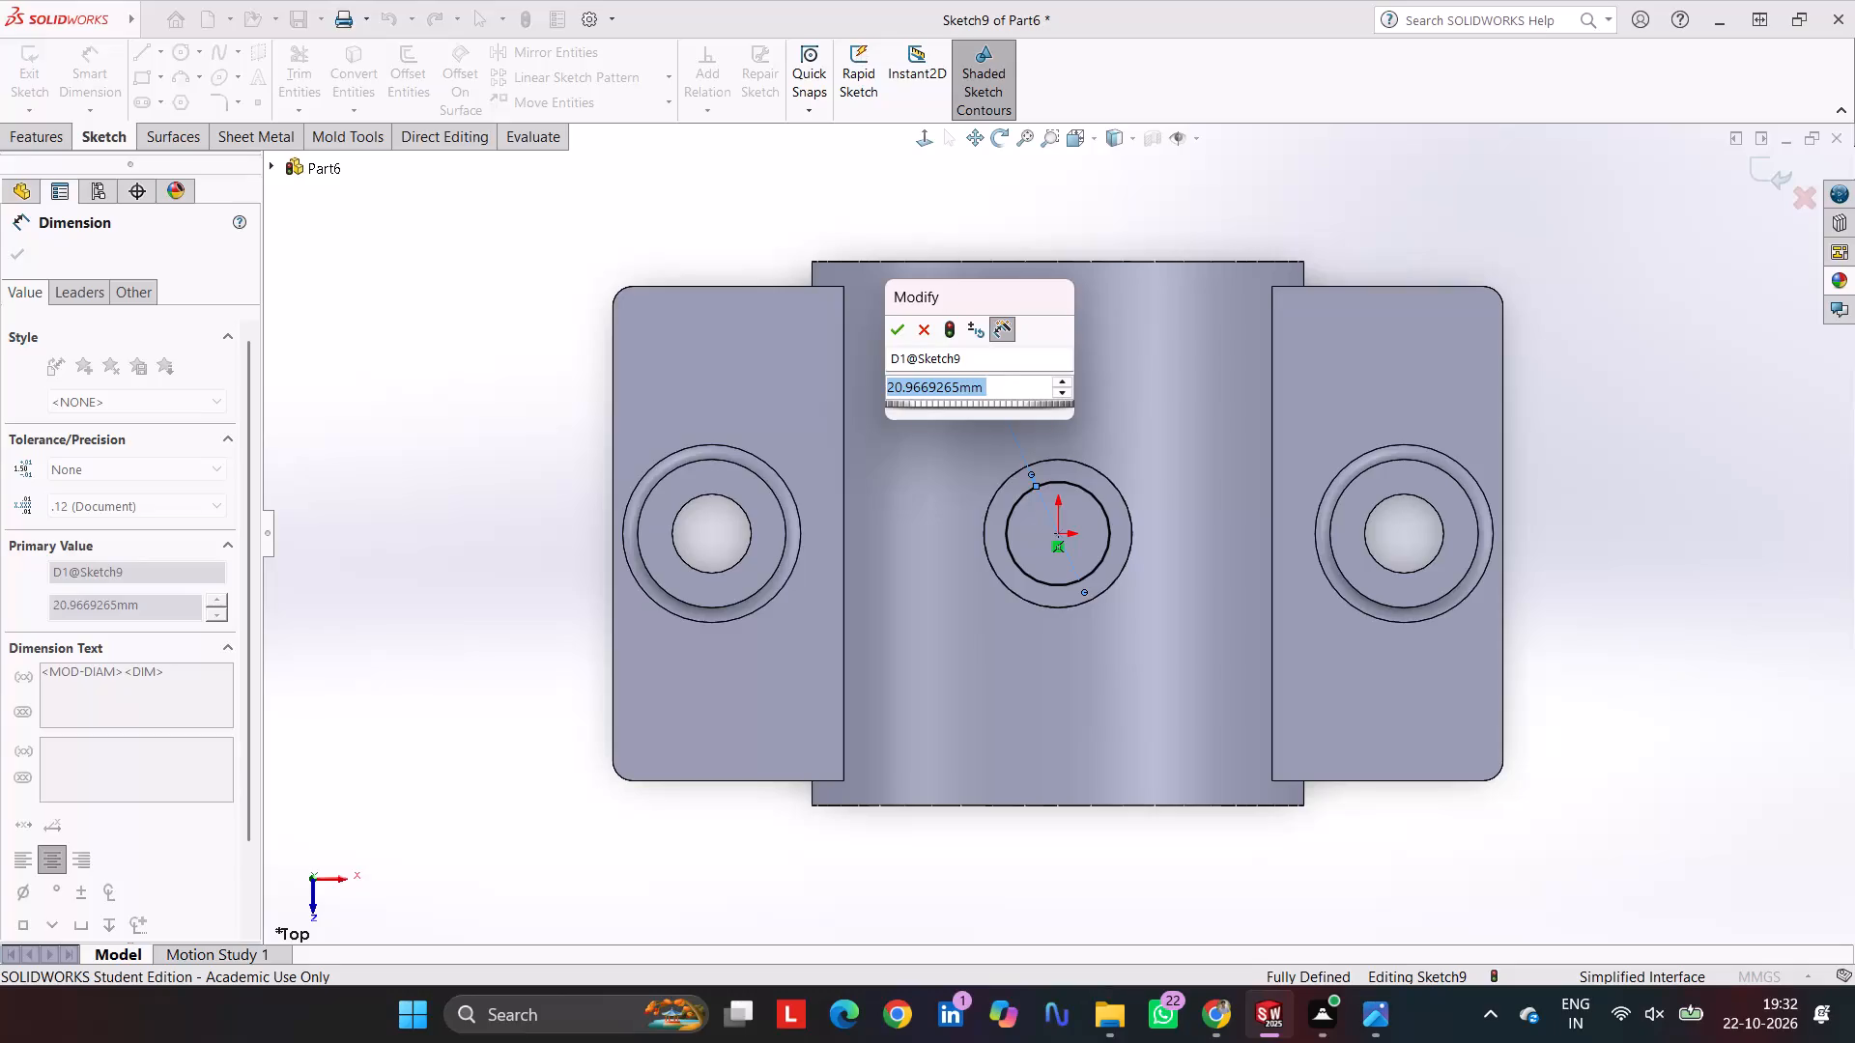
type("10")
key("Return")
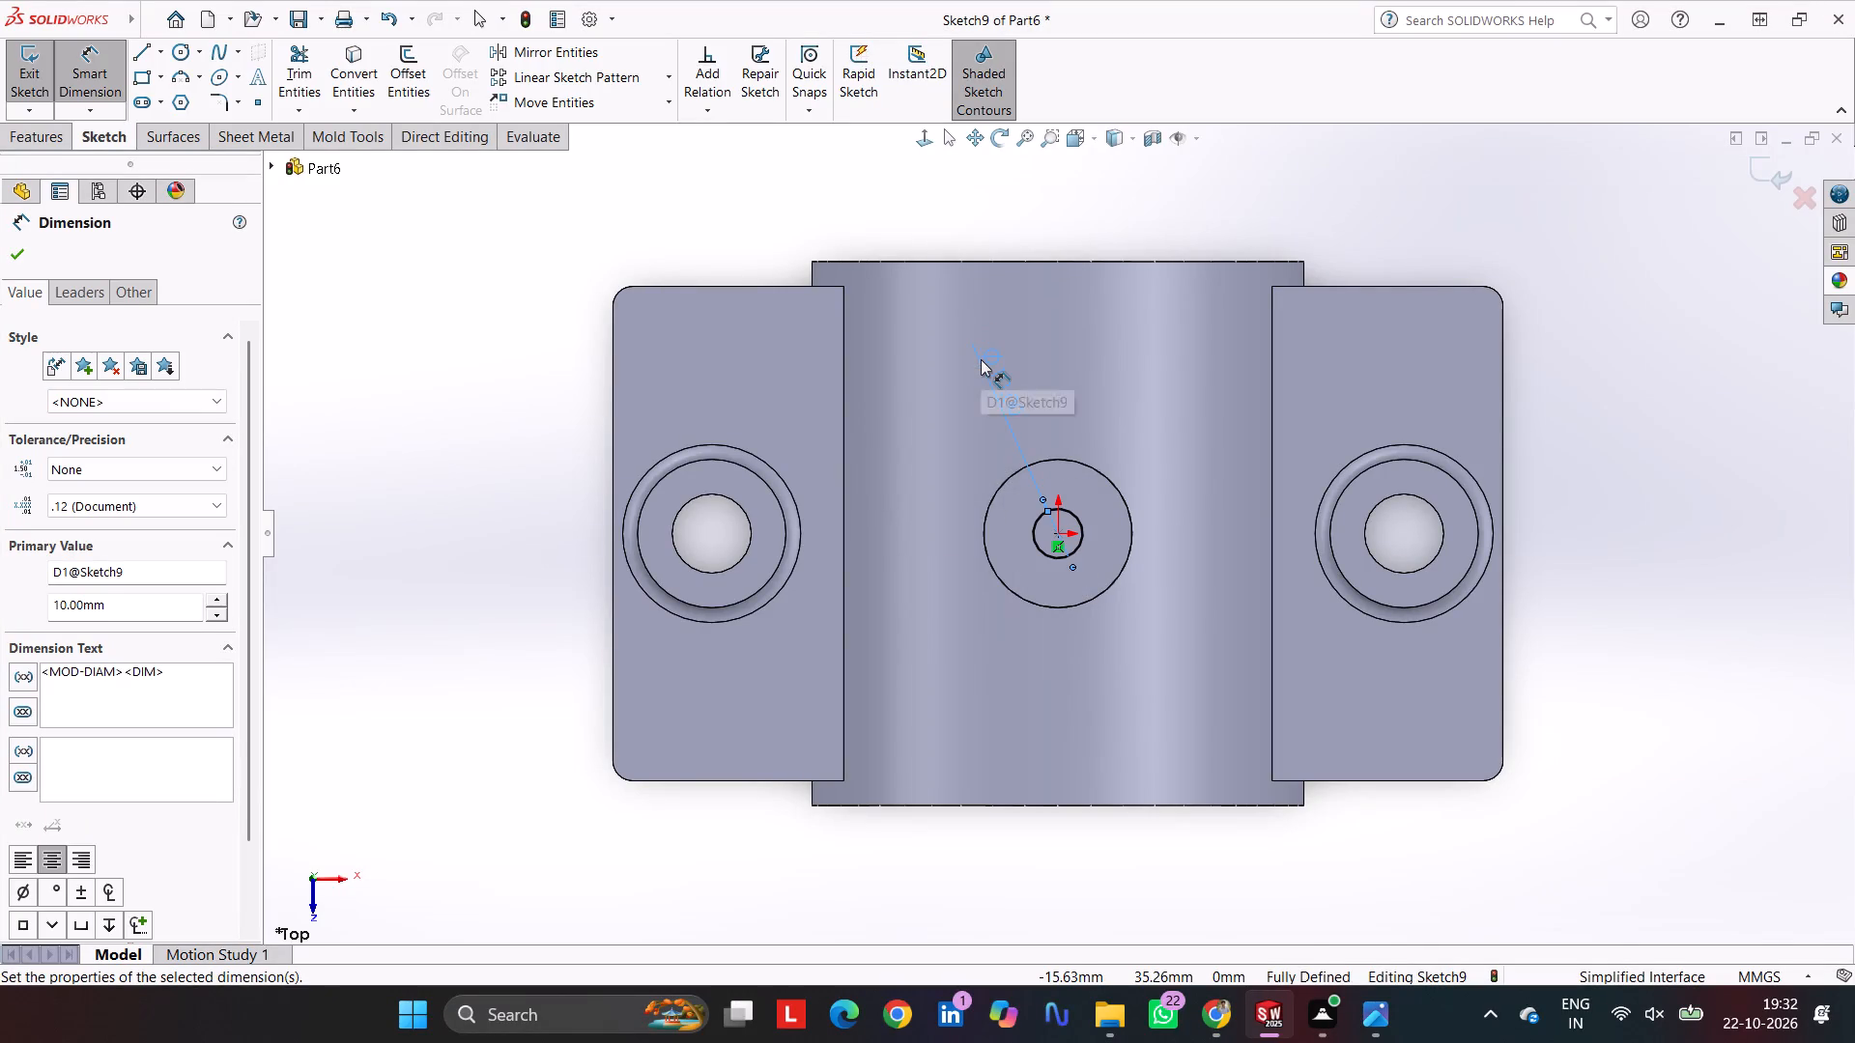
Cut-extrude the 10 mm circle with Mid Plane at 110 mm, making a hole through the arch and its round boss.
left_click(22, 135)
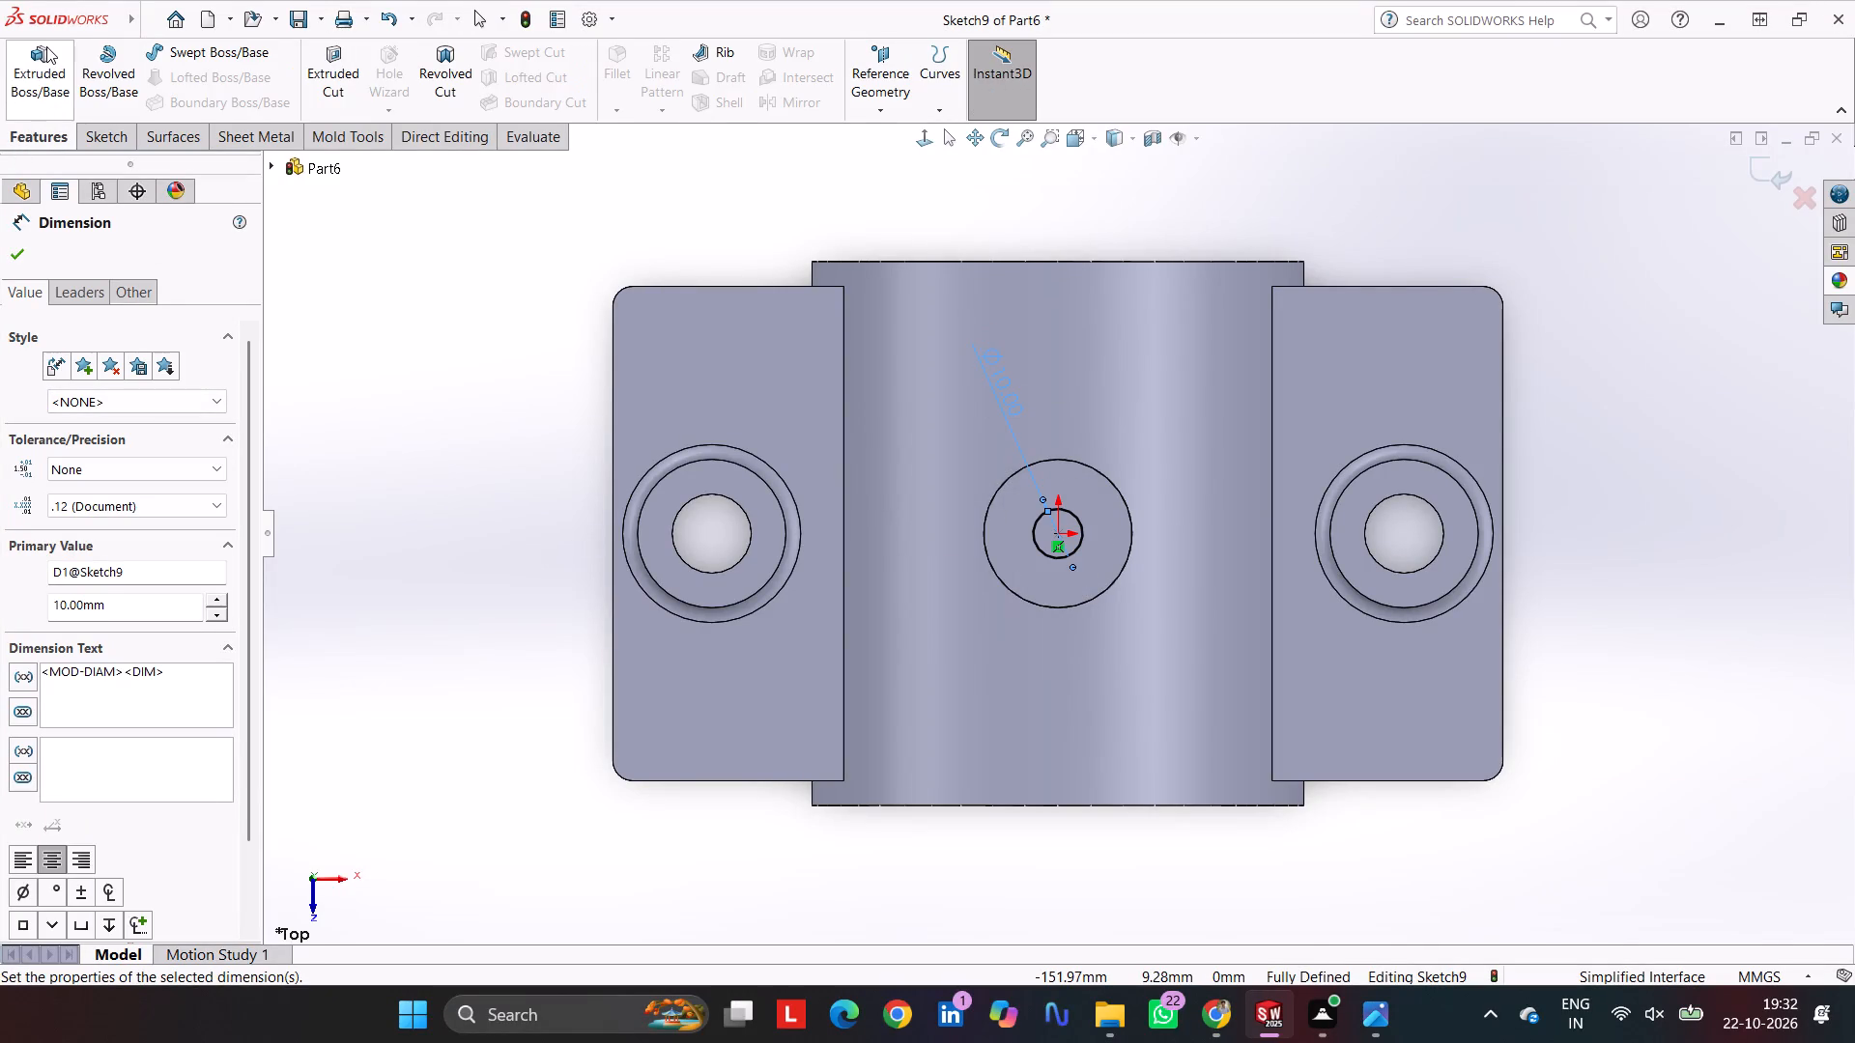
left_click(46, 46)
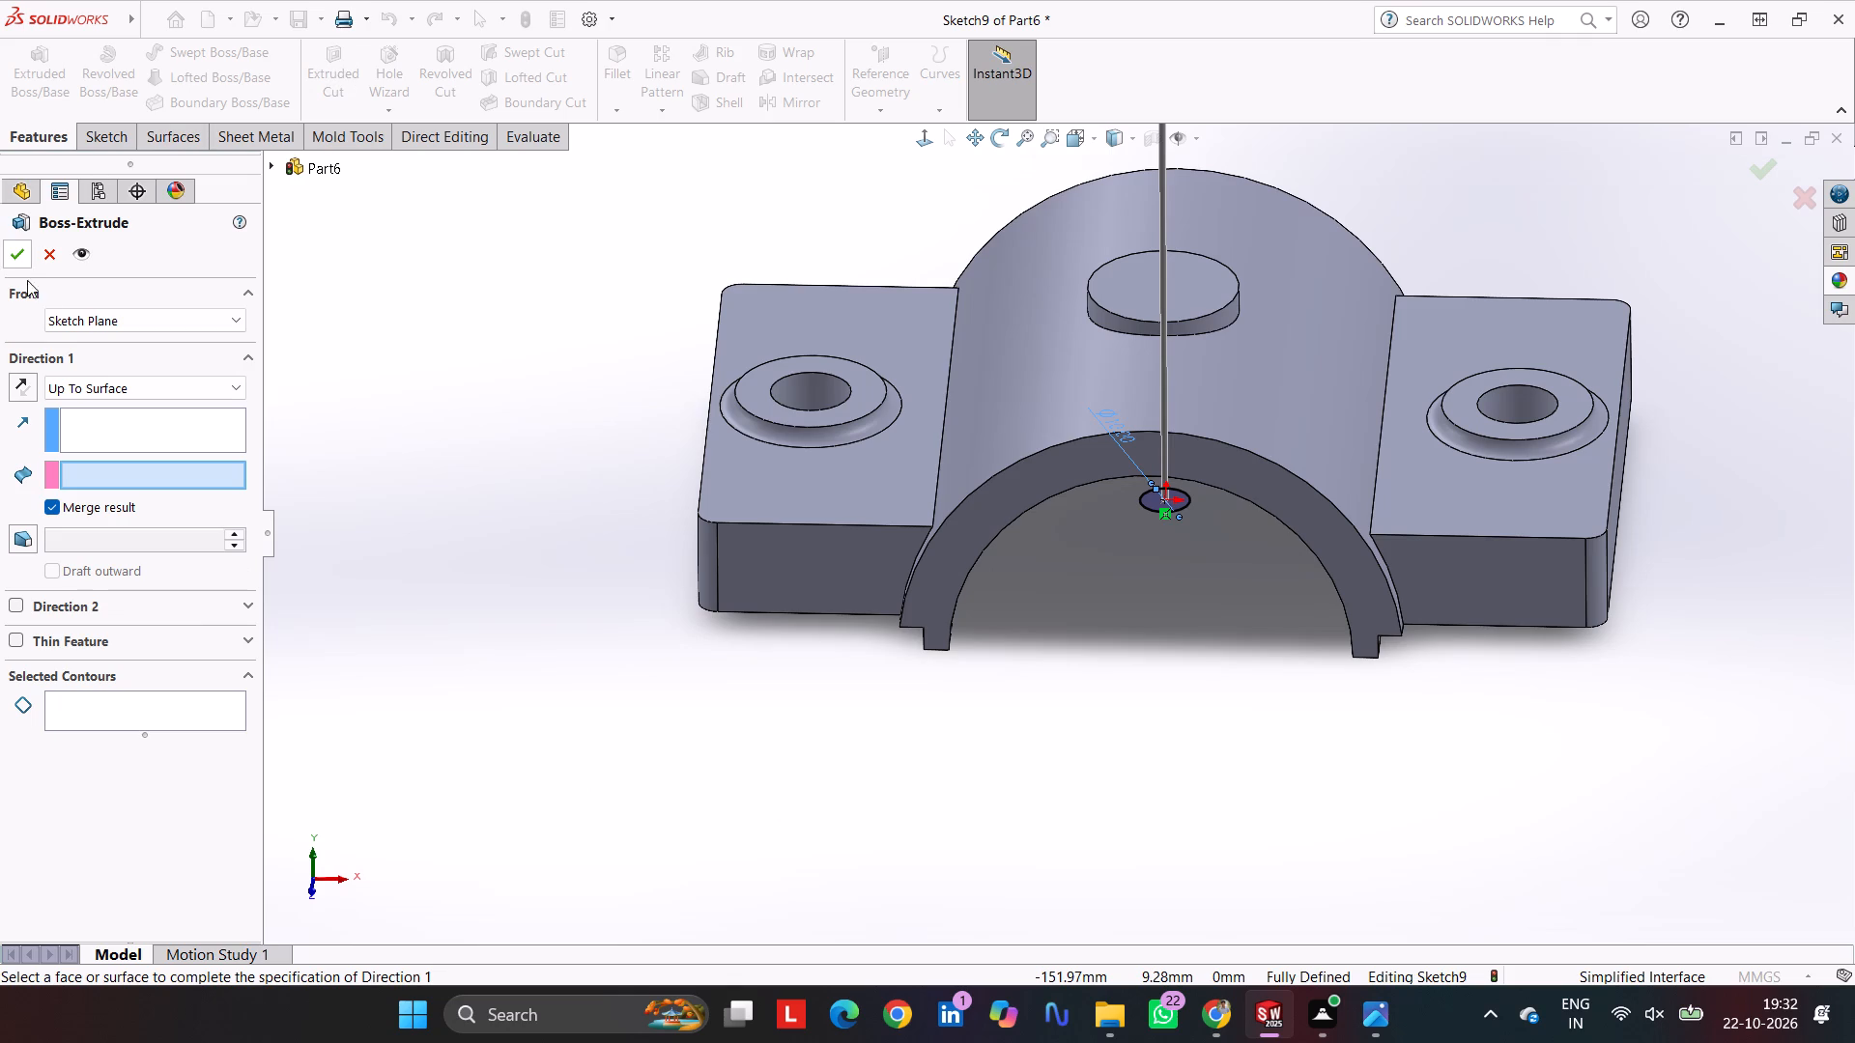
left_click(43, 250)
left_click(319, 64)
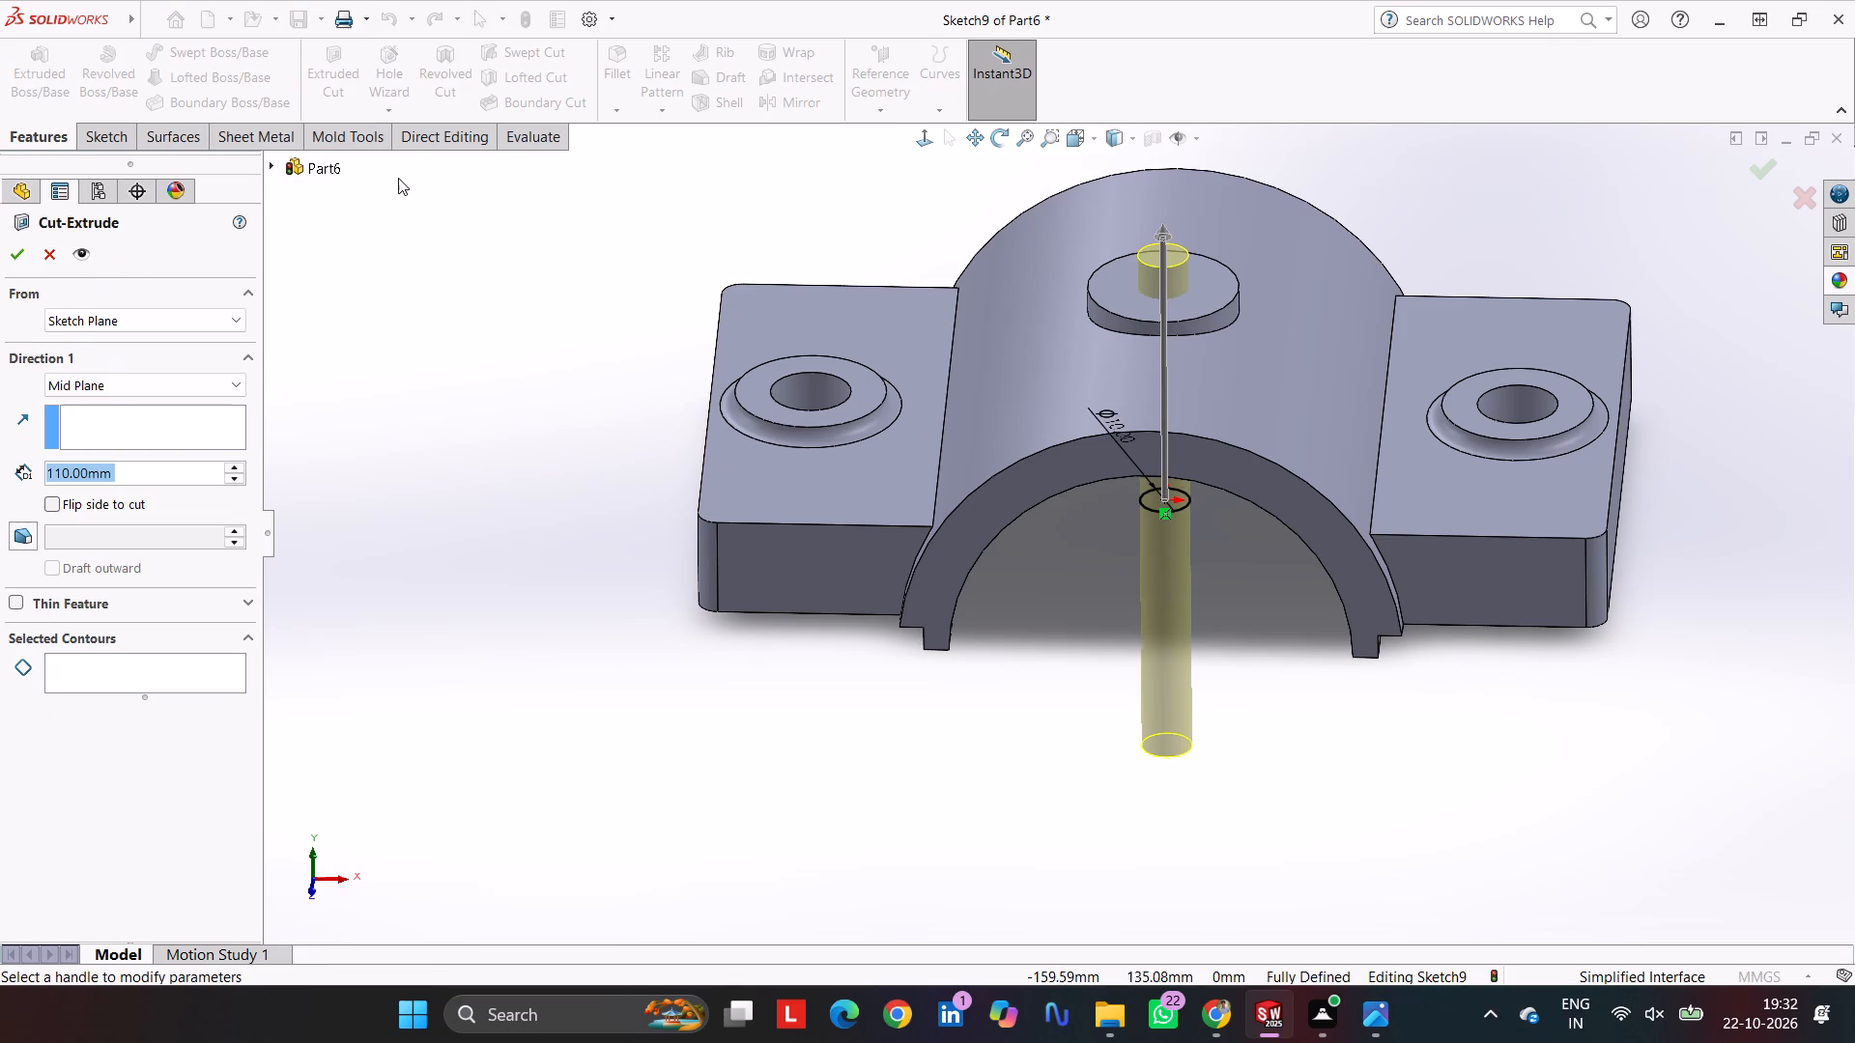
key("Return")
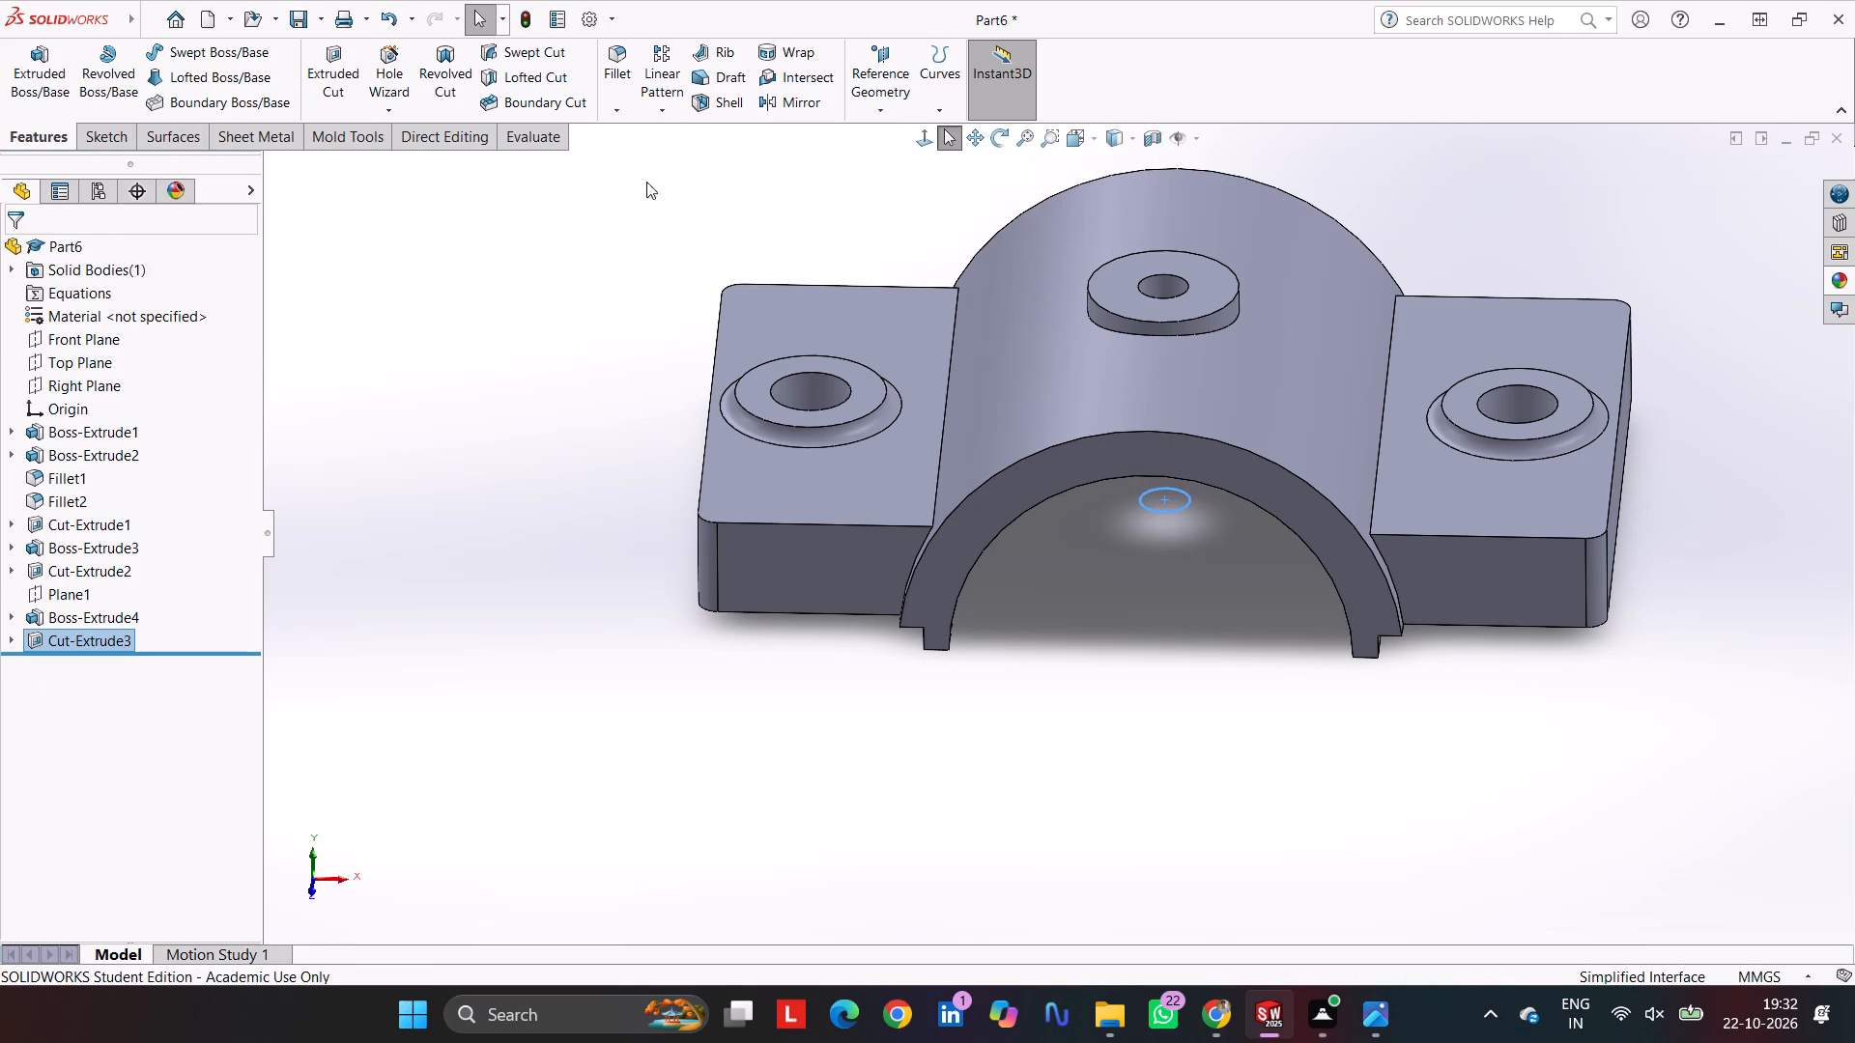
Sketch another circle centred on the origin on the Top Plane and dimension its diameter to 16 mm.
left_click(70, 360)
left_click(108, 148)
left_click(31, 62)
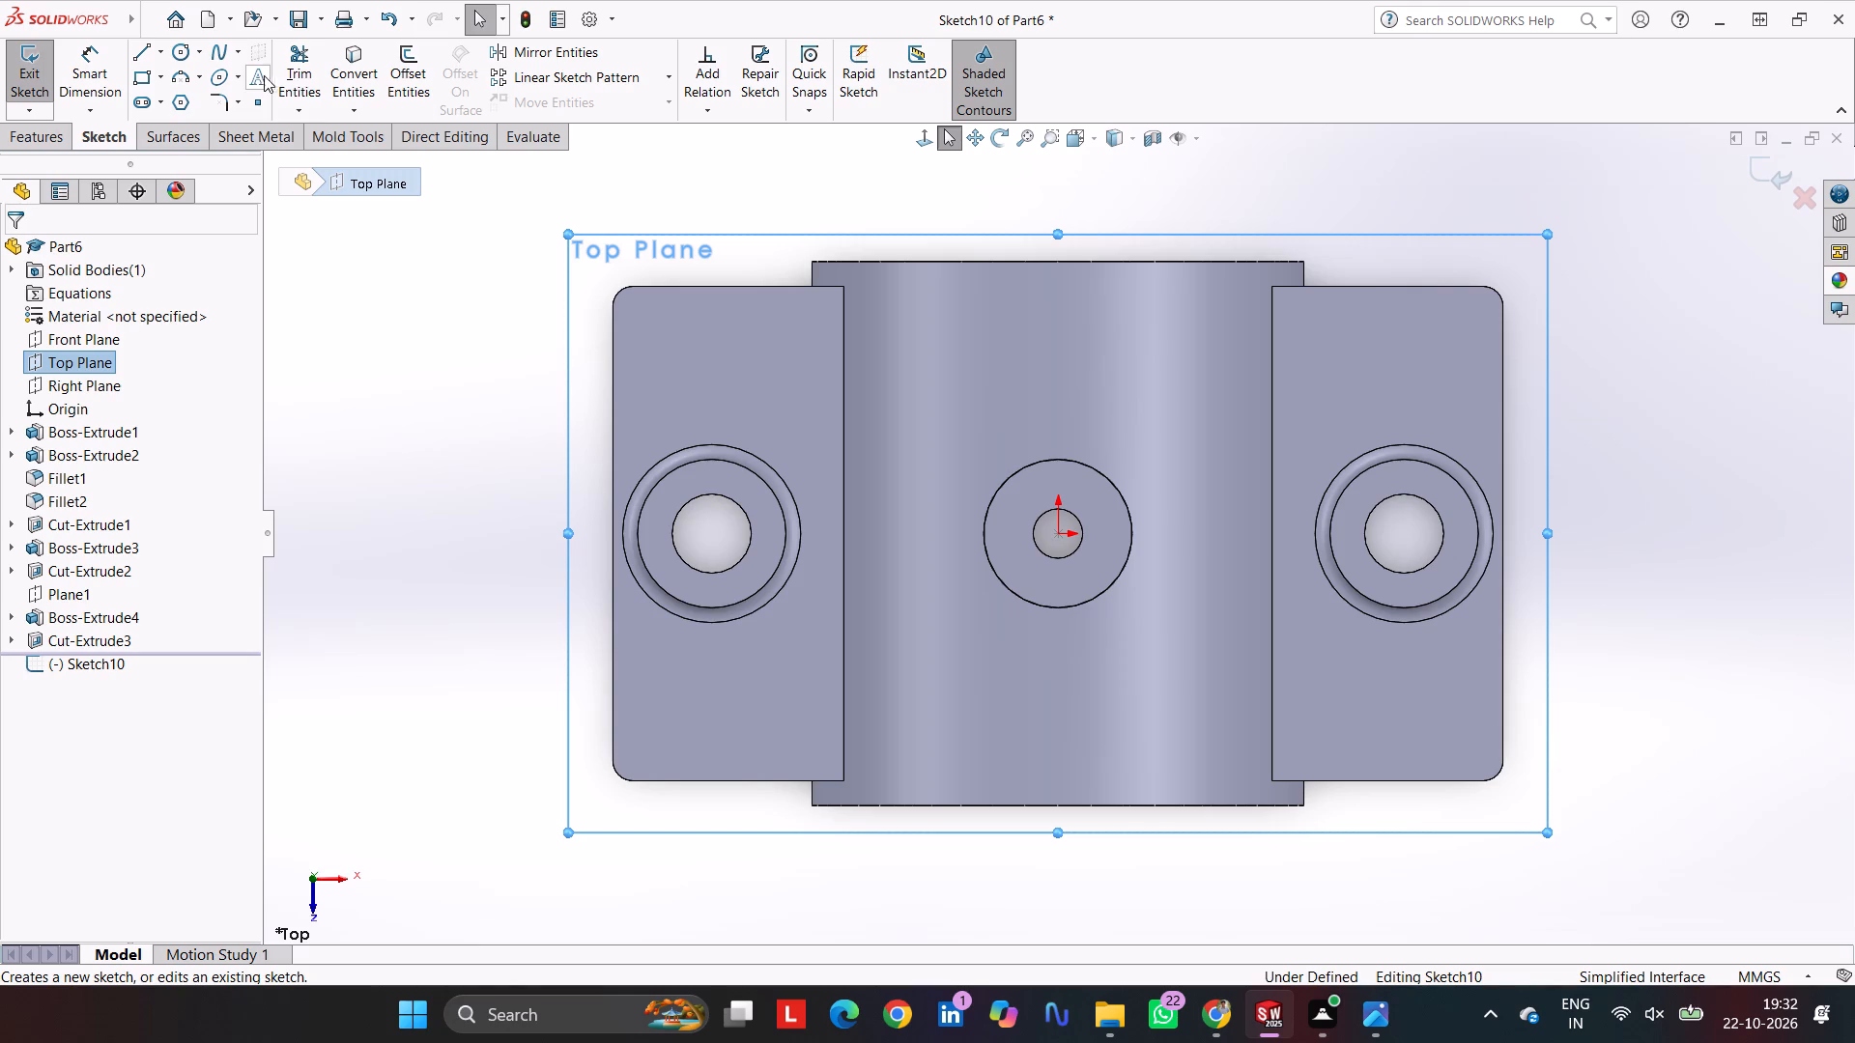
left_click(171, 51)
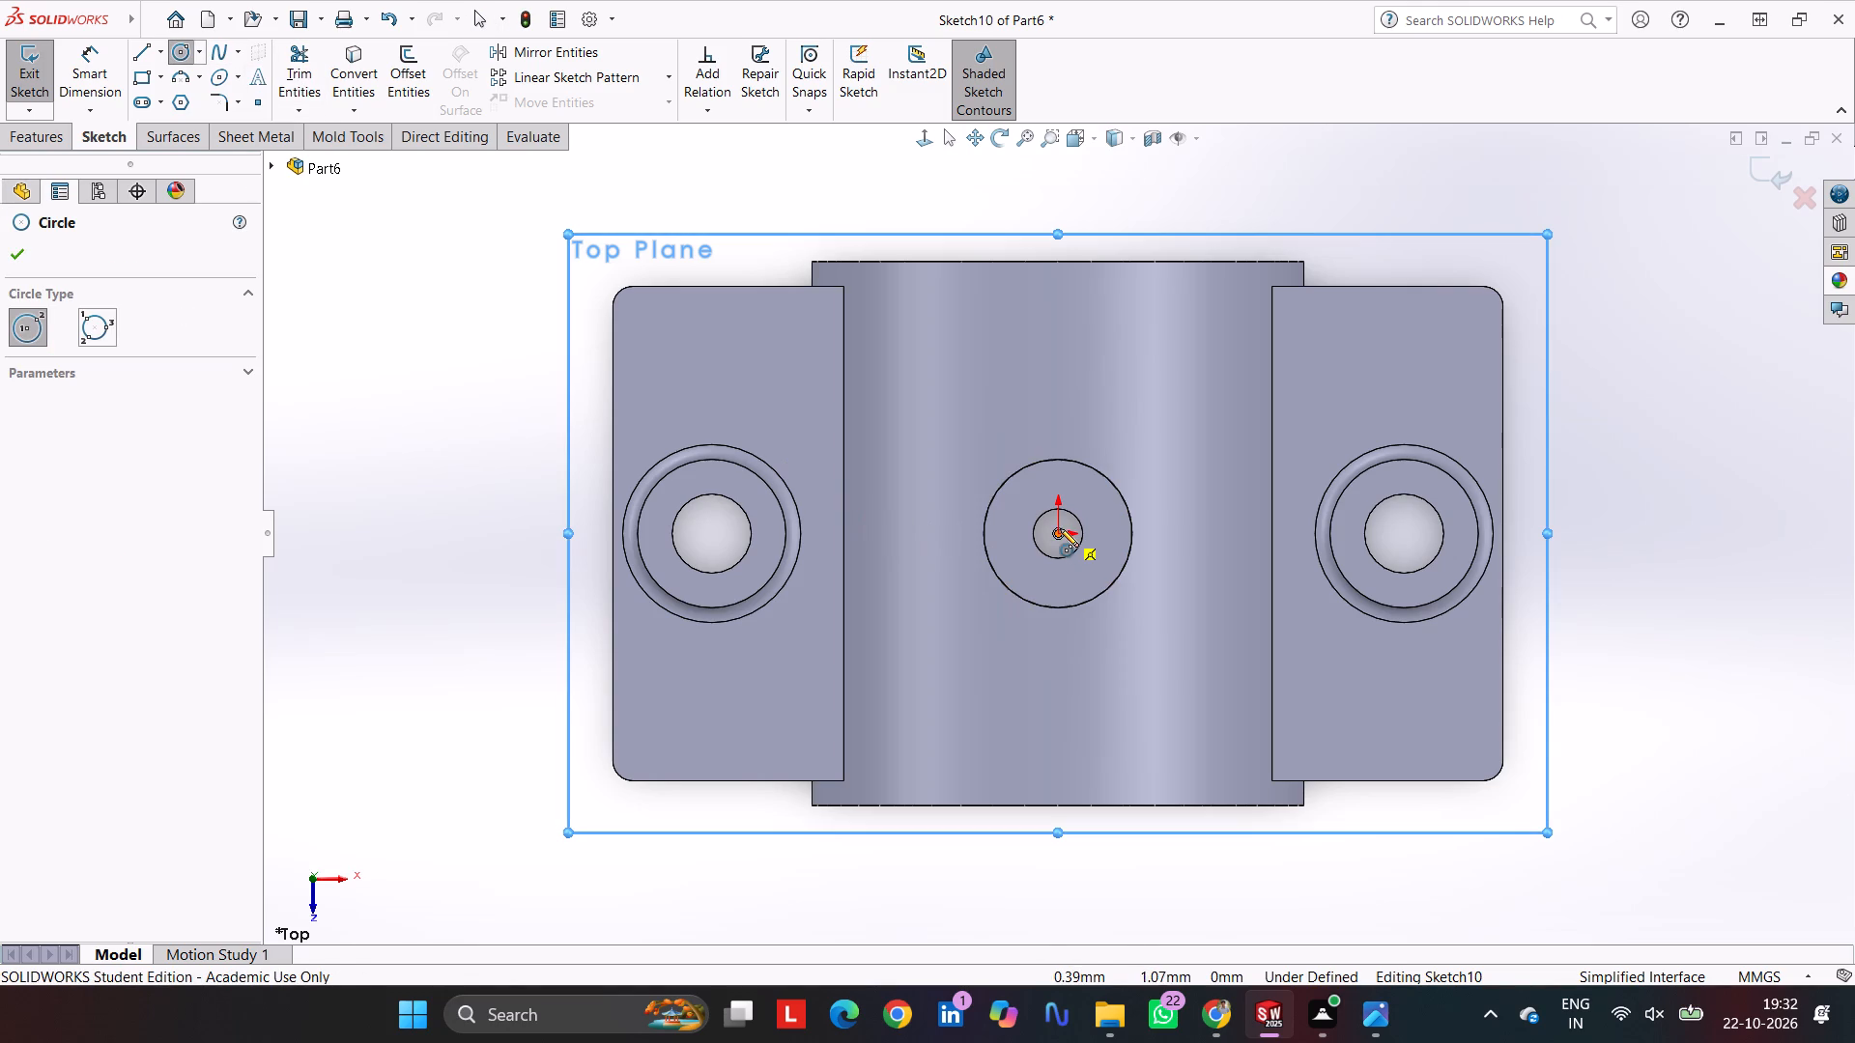
left_click(1060, 529)
left_click_drag(1022, 570, 1013, 567)
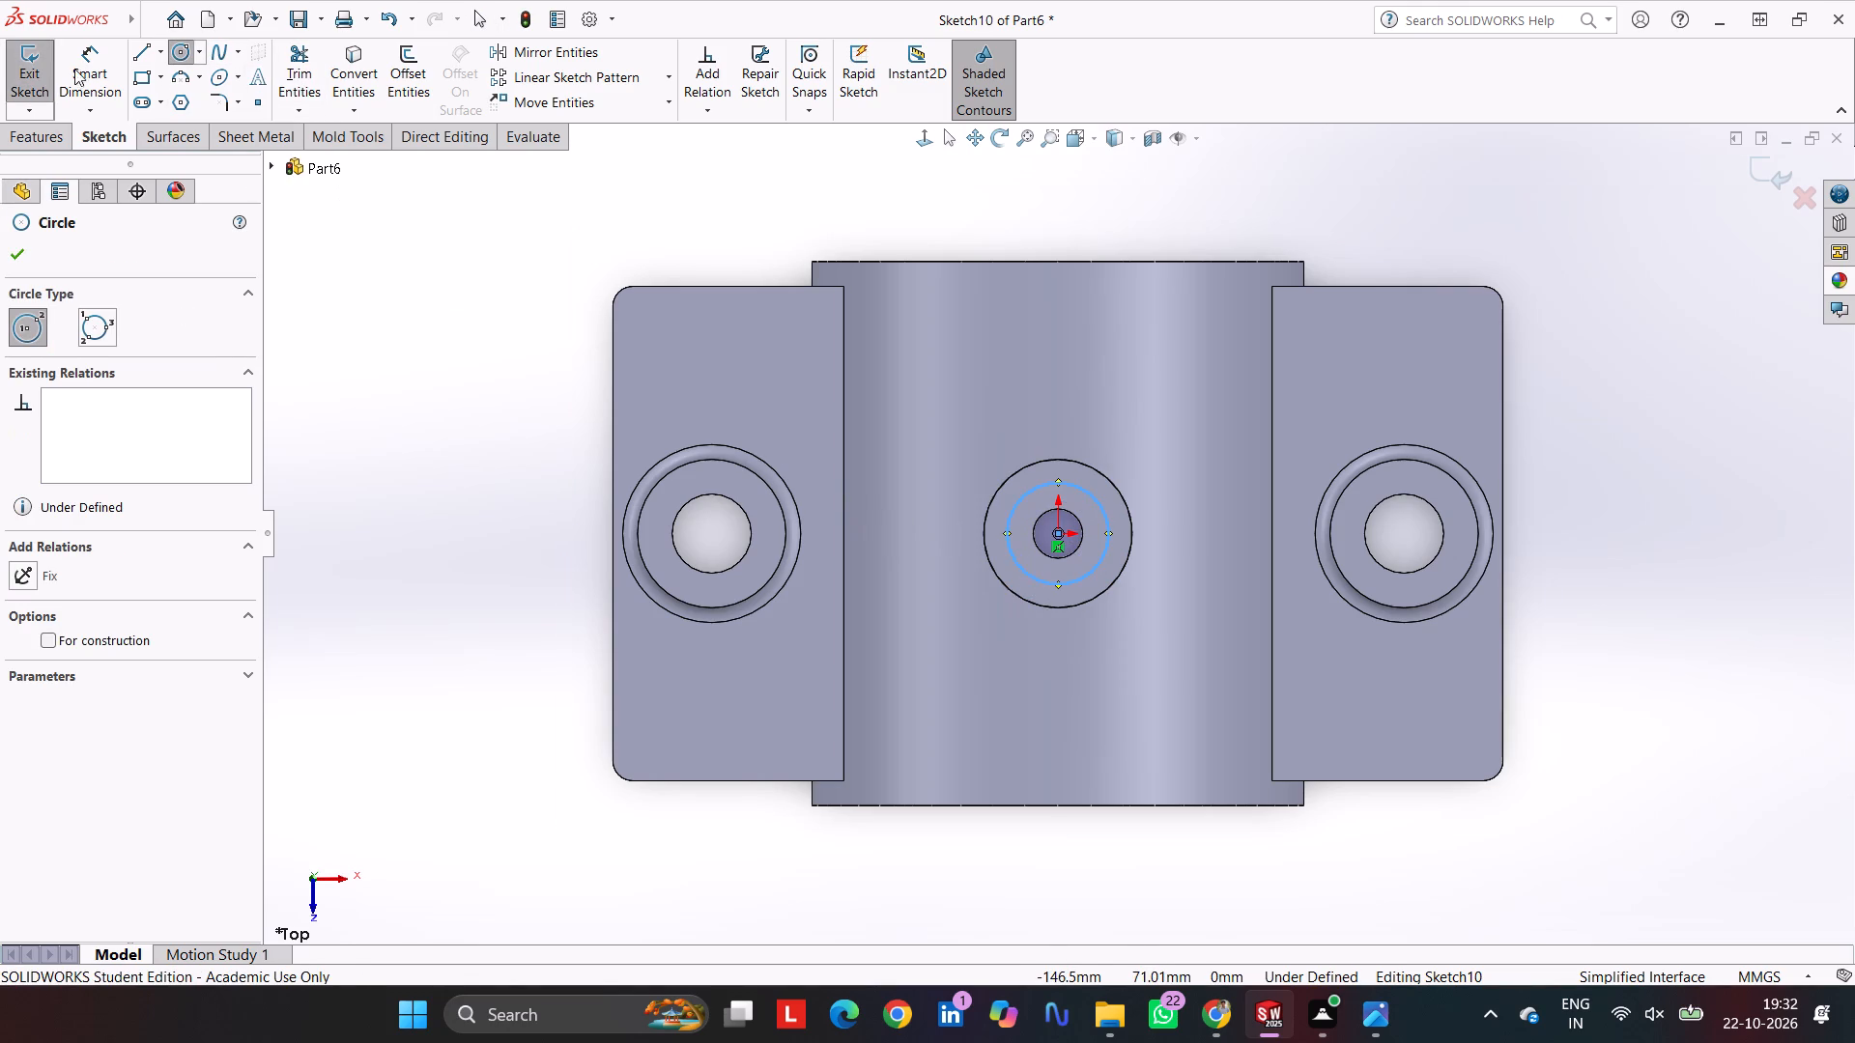
left_click(90, 69)
left_click(1075, 484)
left_click(1068, 397)
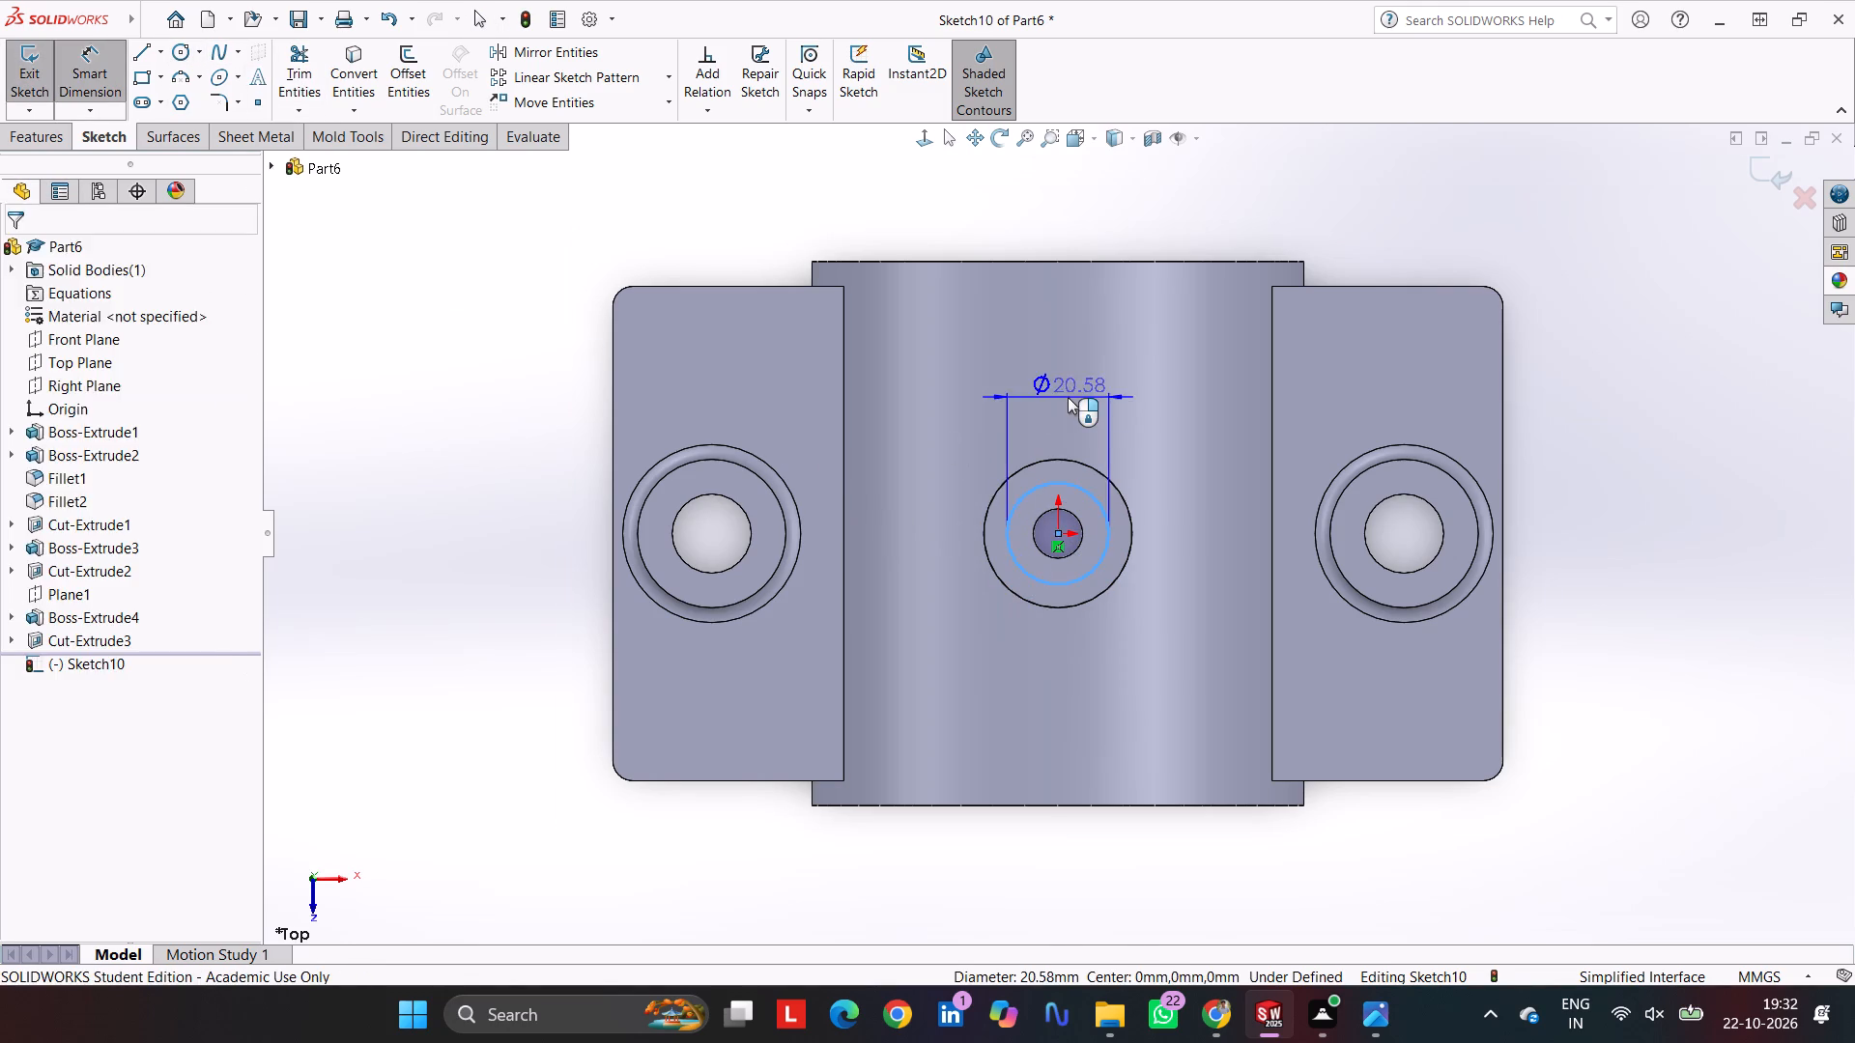
key("1")
key("6")
key("Return")
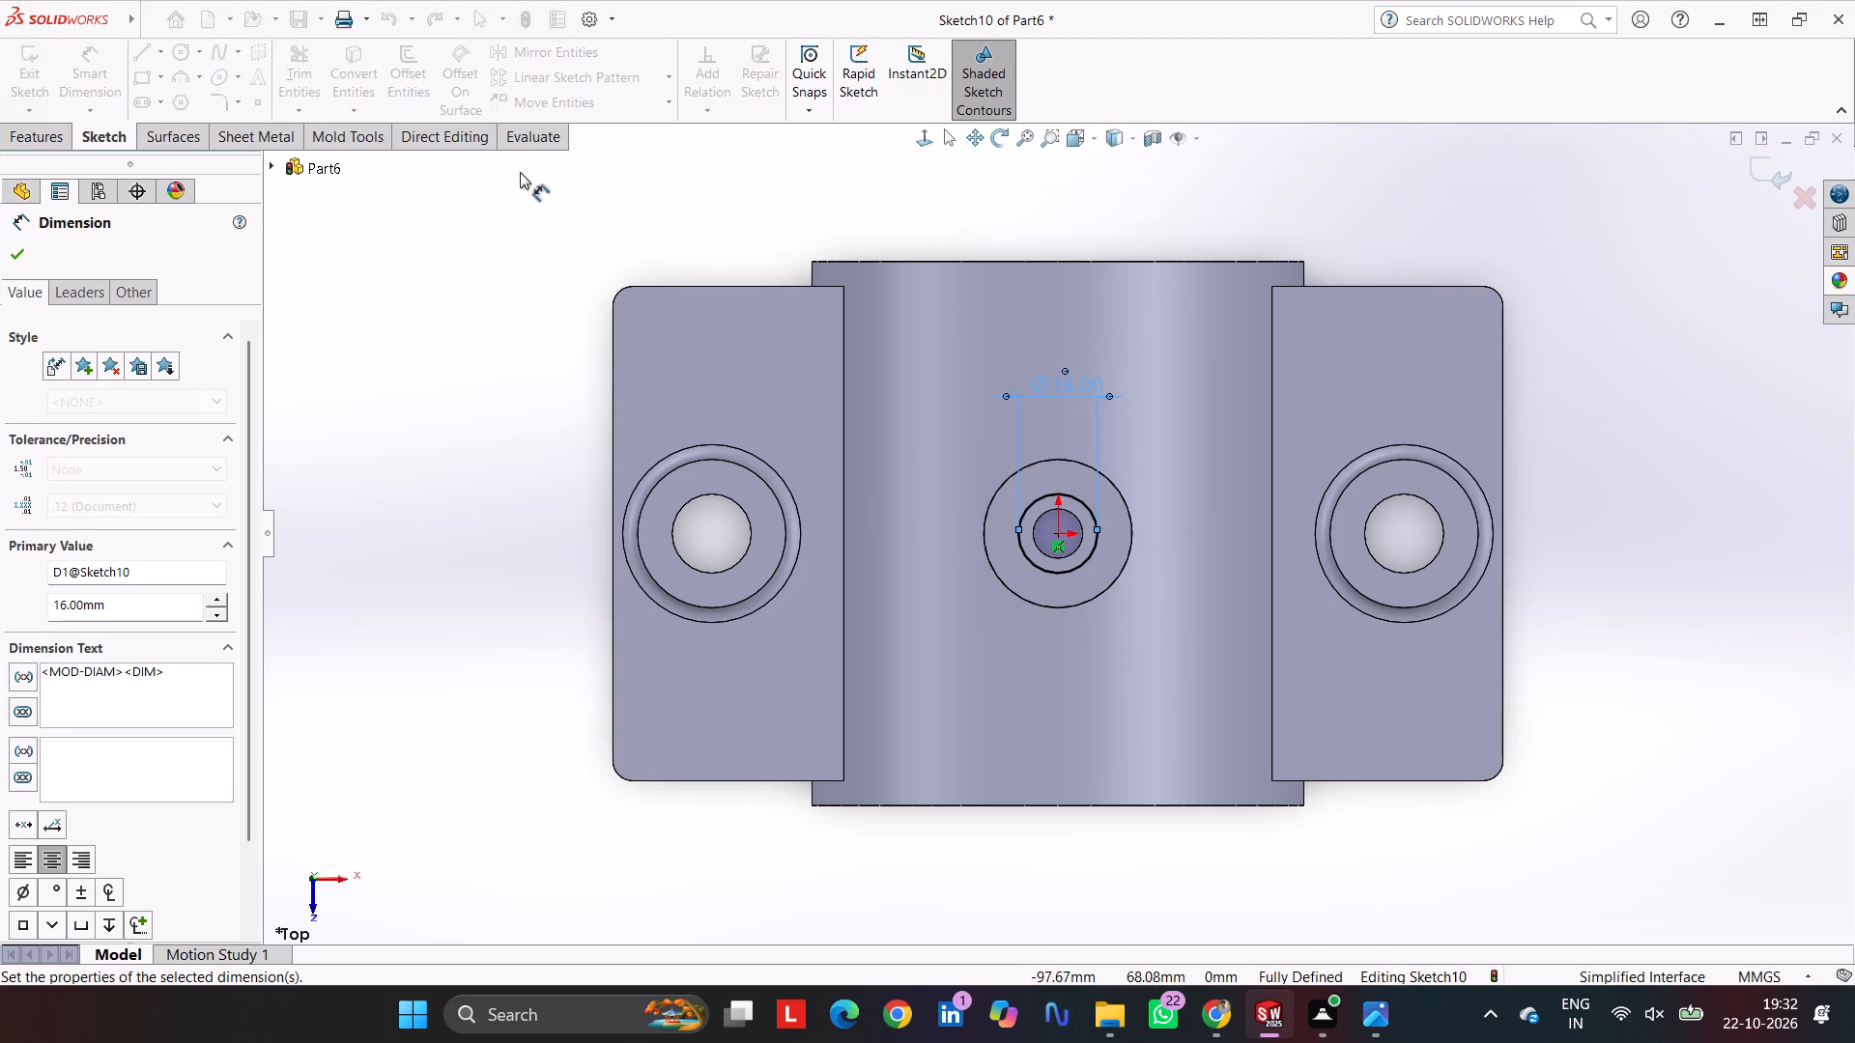
Cut-extrude the 16 mm circle Blind to a depth of 38 mm, upward from the Top Plane inside the arch.
left_click(50, 147)
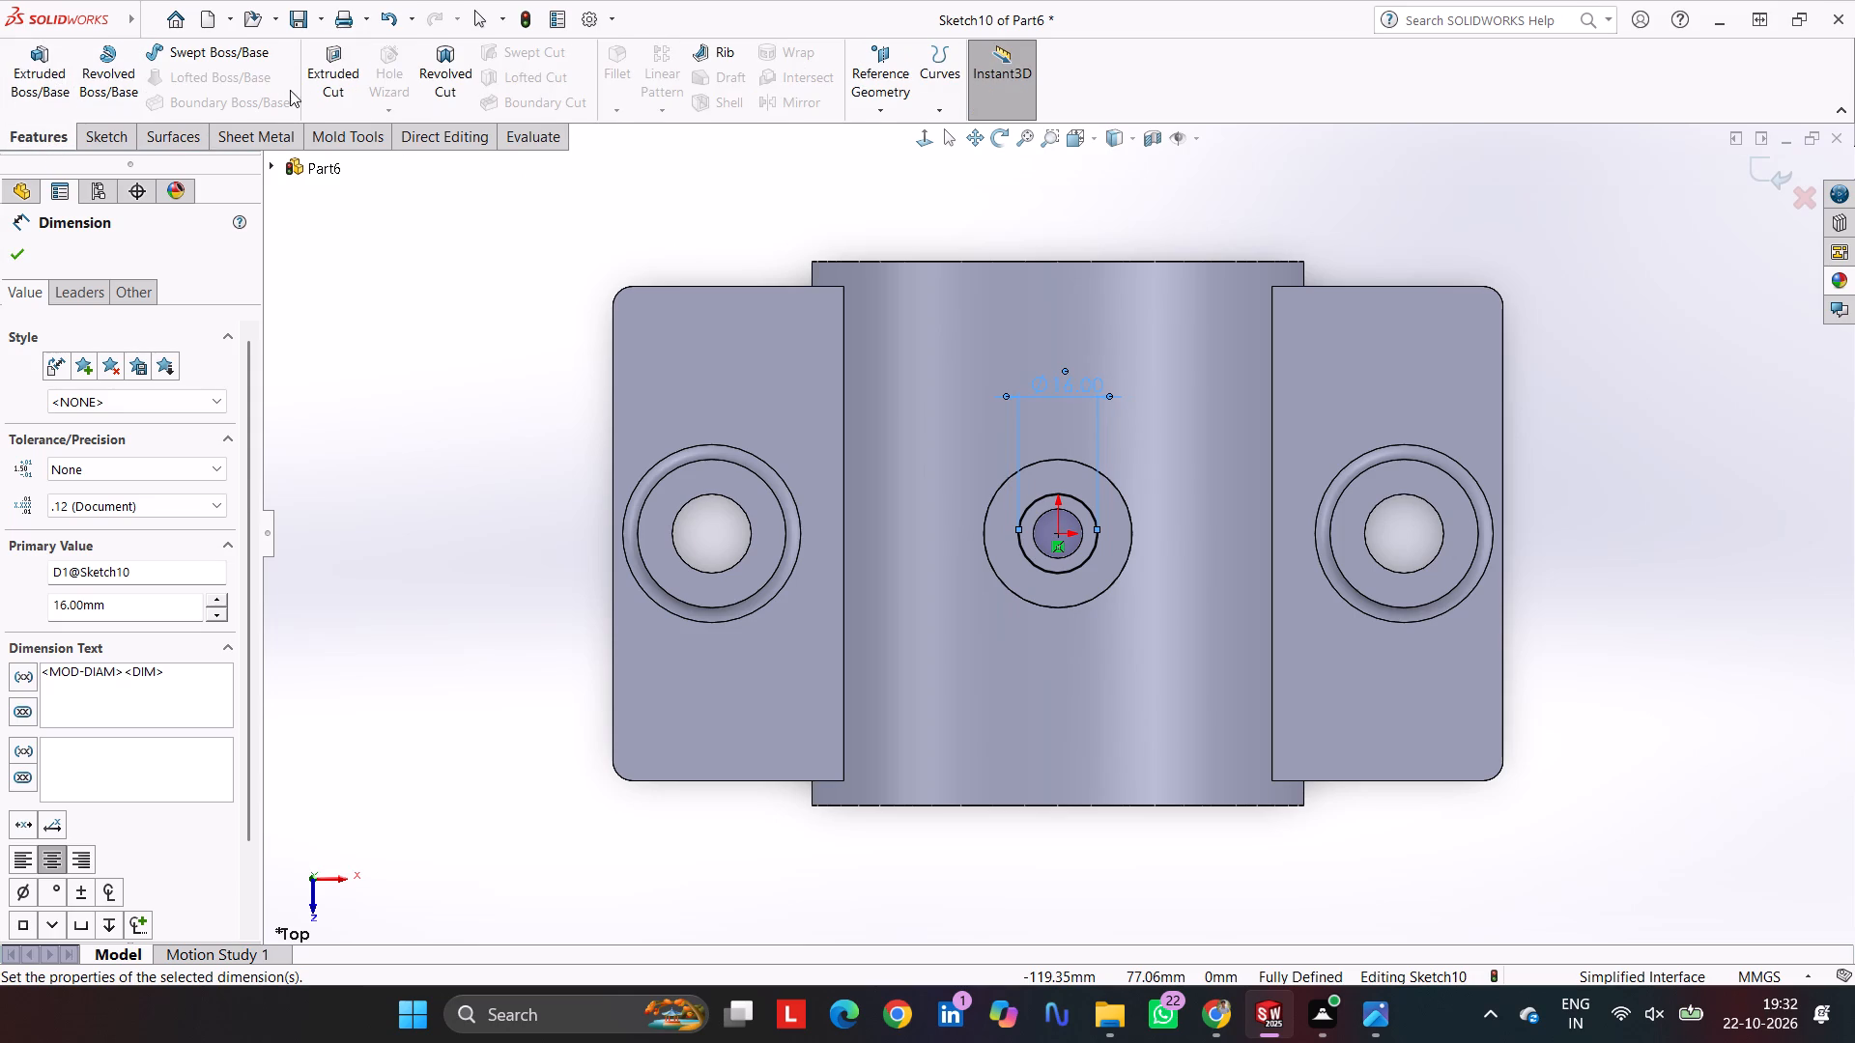
left_click(312, 69)
left_click(130, 391)
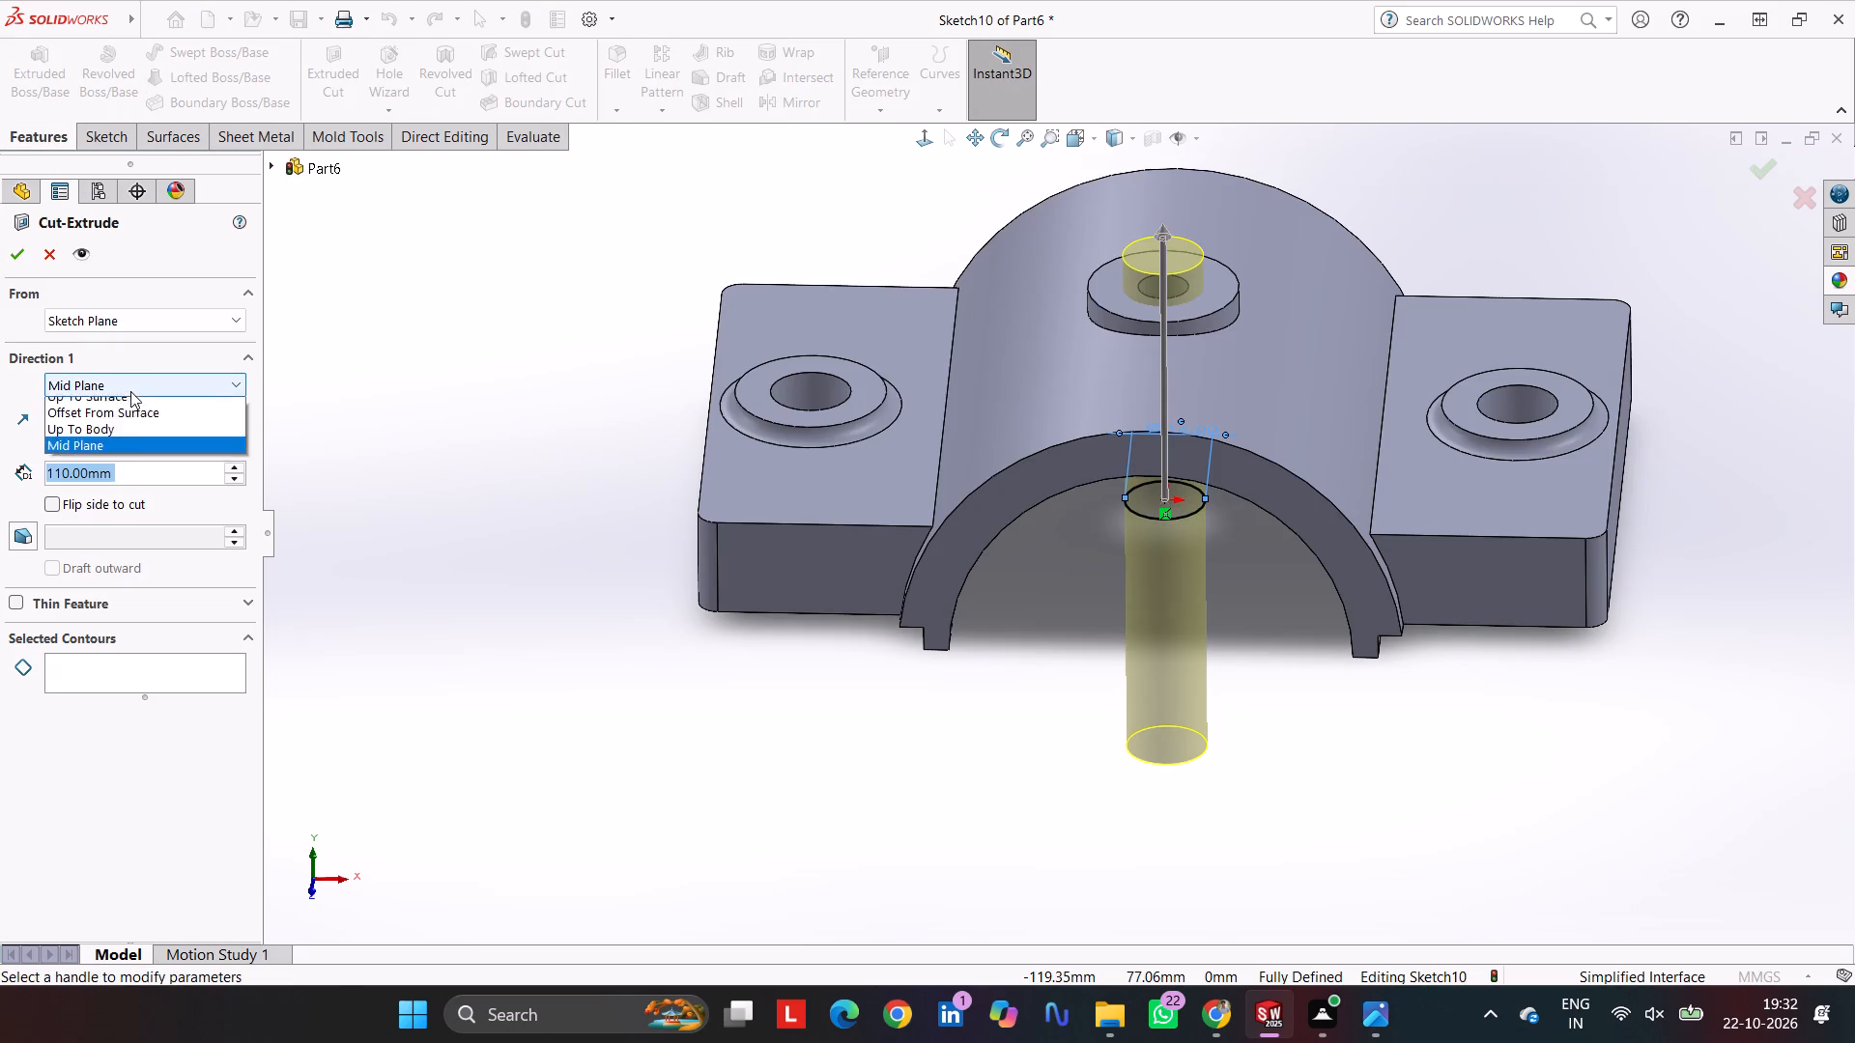
left_click(120, 402)
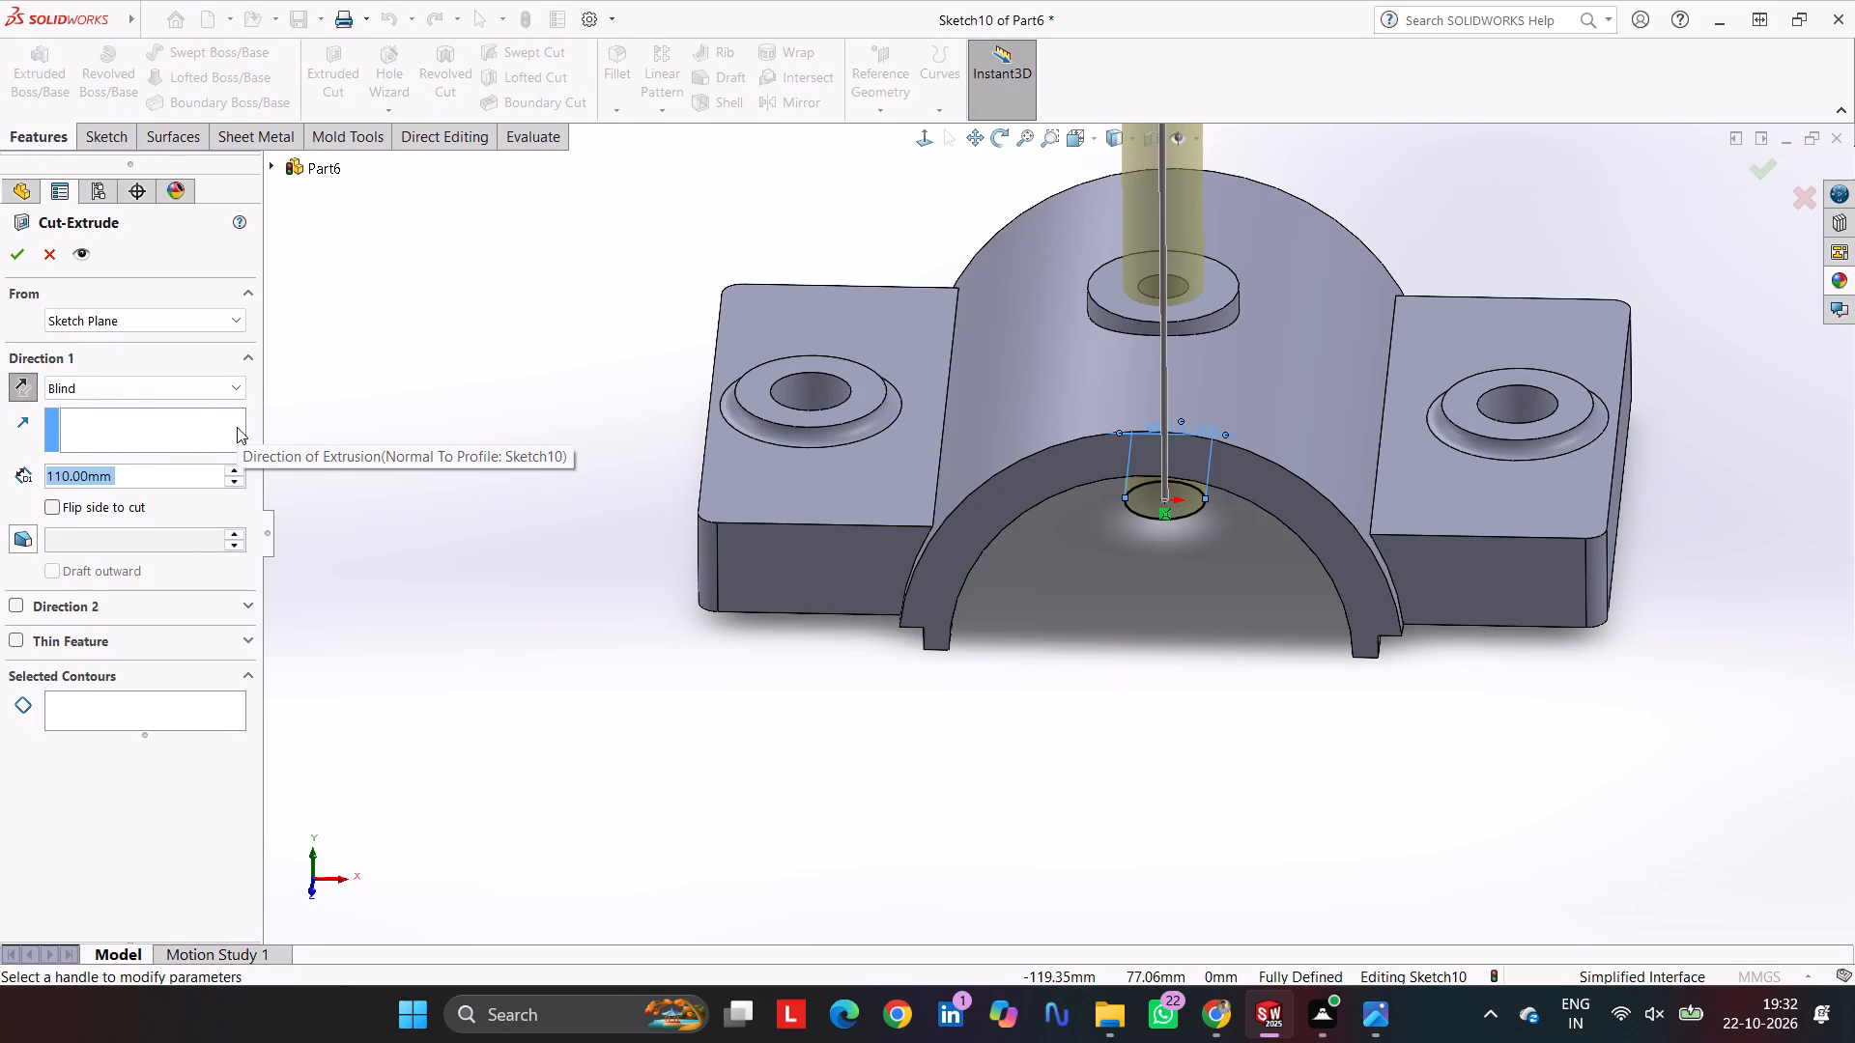
type("38")
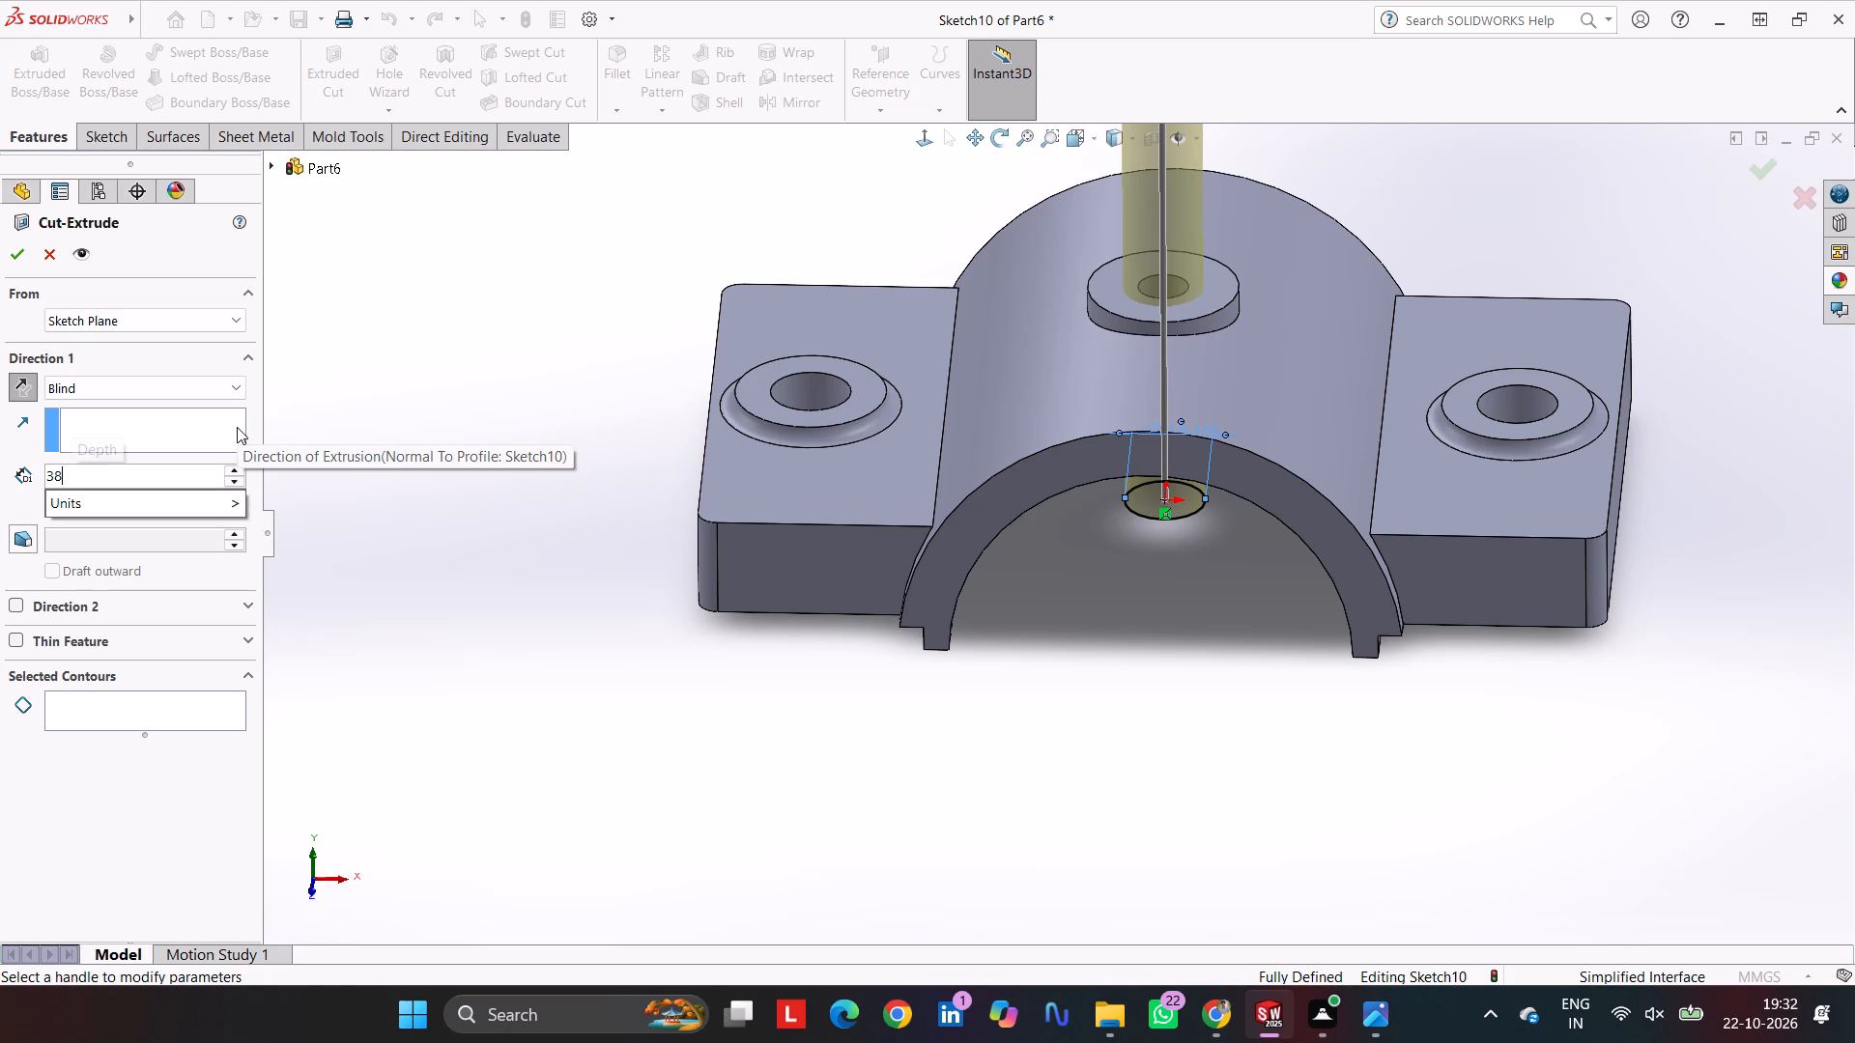
key("Return")
key("Return")
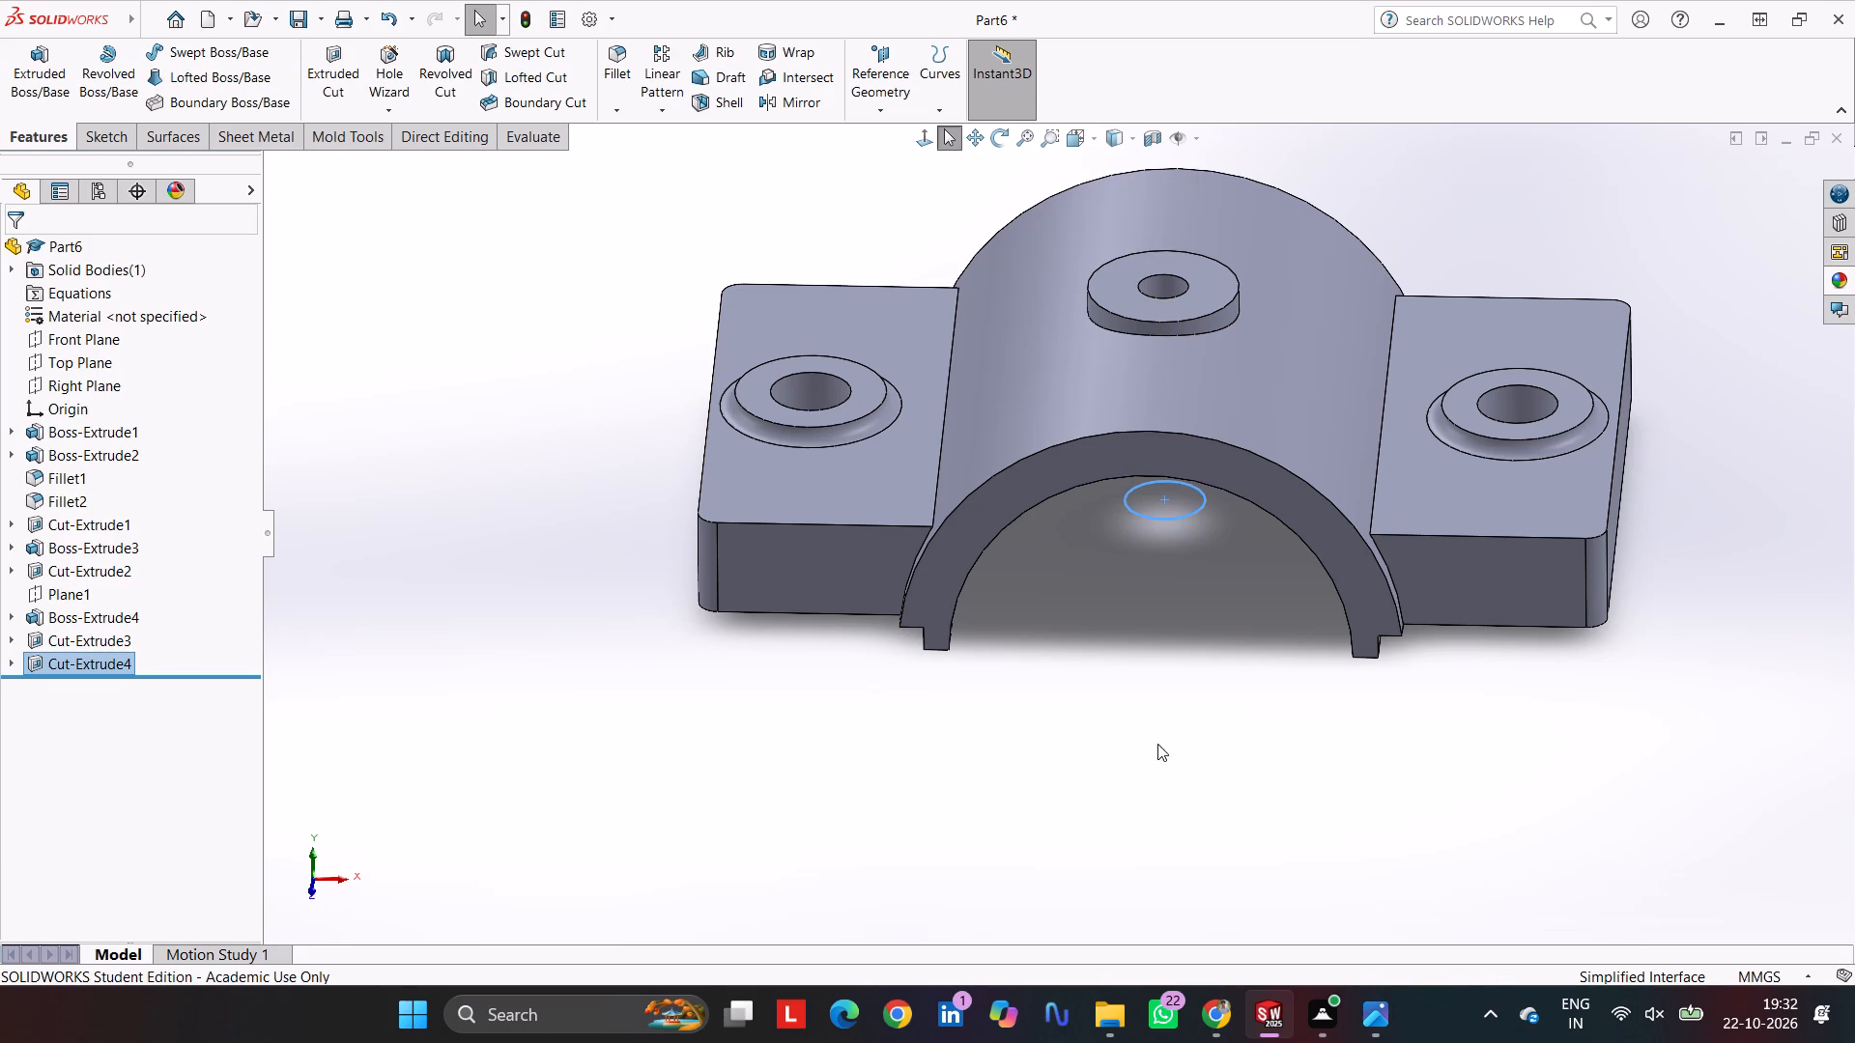
left_click(1252, 744)
Fillet the two long edges where the arch meets the side flanges with a 2 mm radius.
middle_click_drag(1207, 718, 1219, 606)
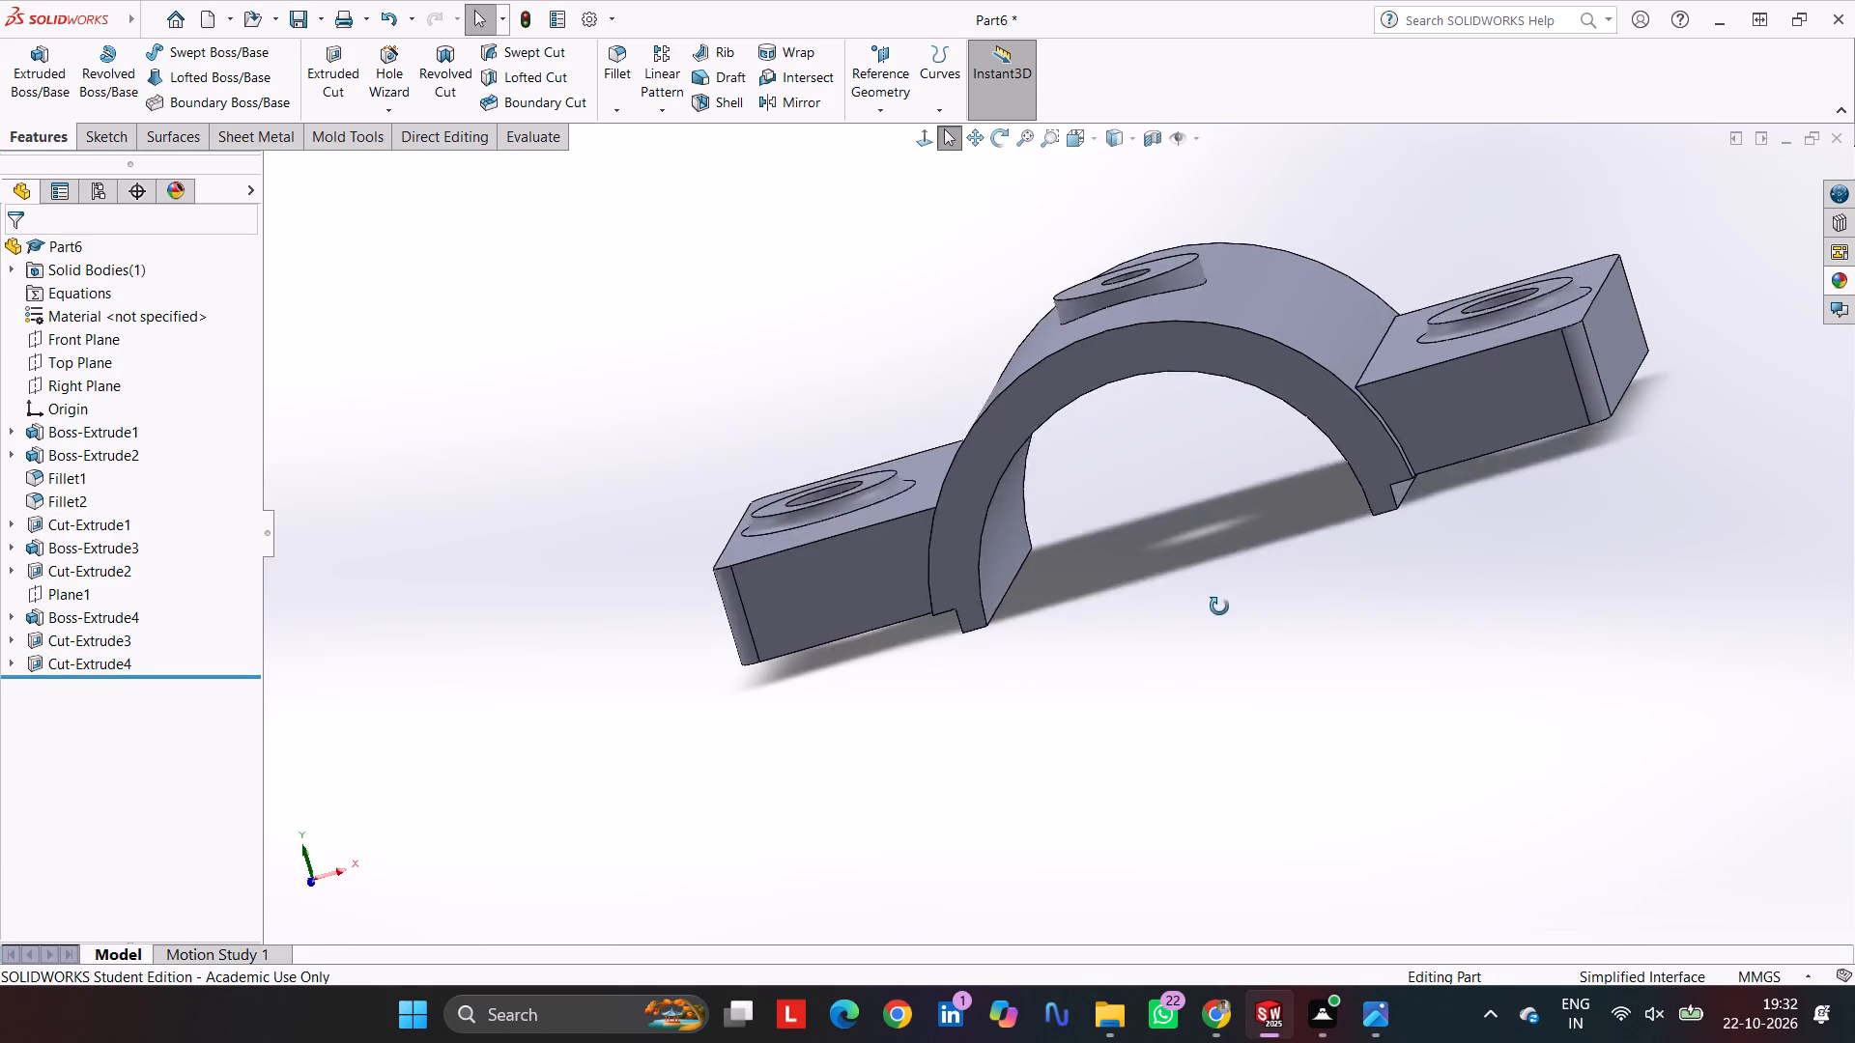
middle_click_drag(1219, 606, 1234, 713)
left_click(1234, 714)
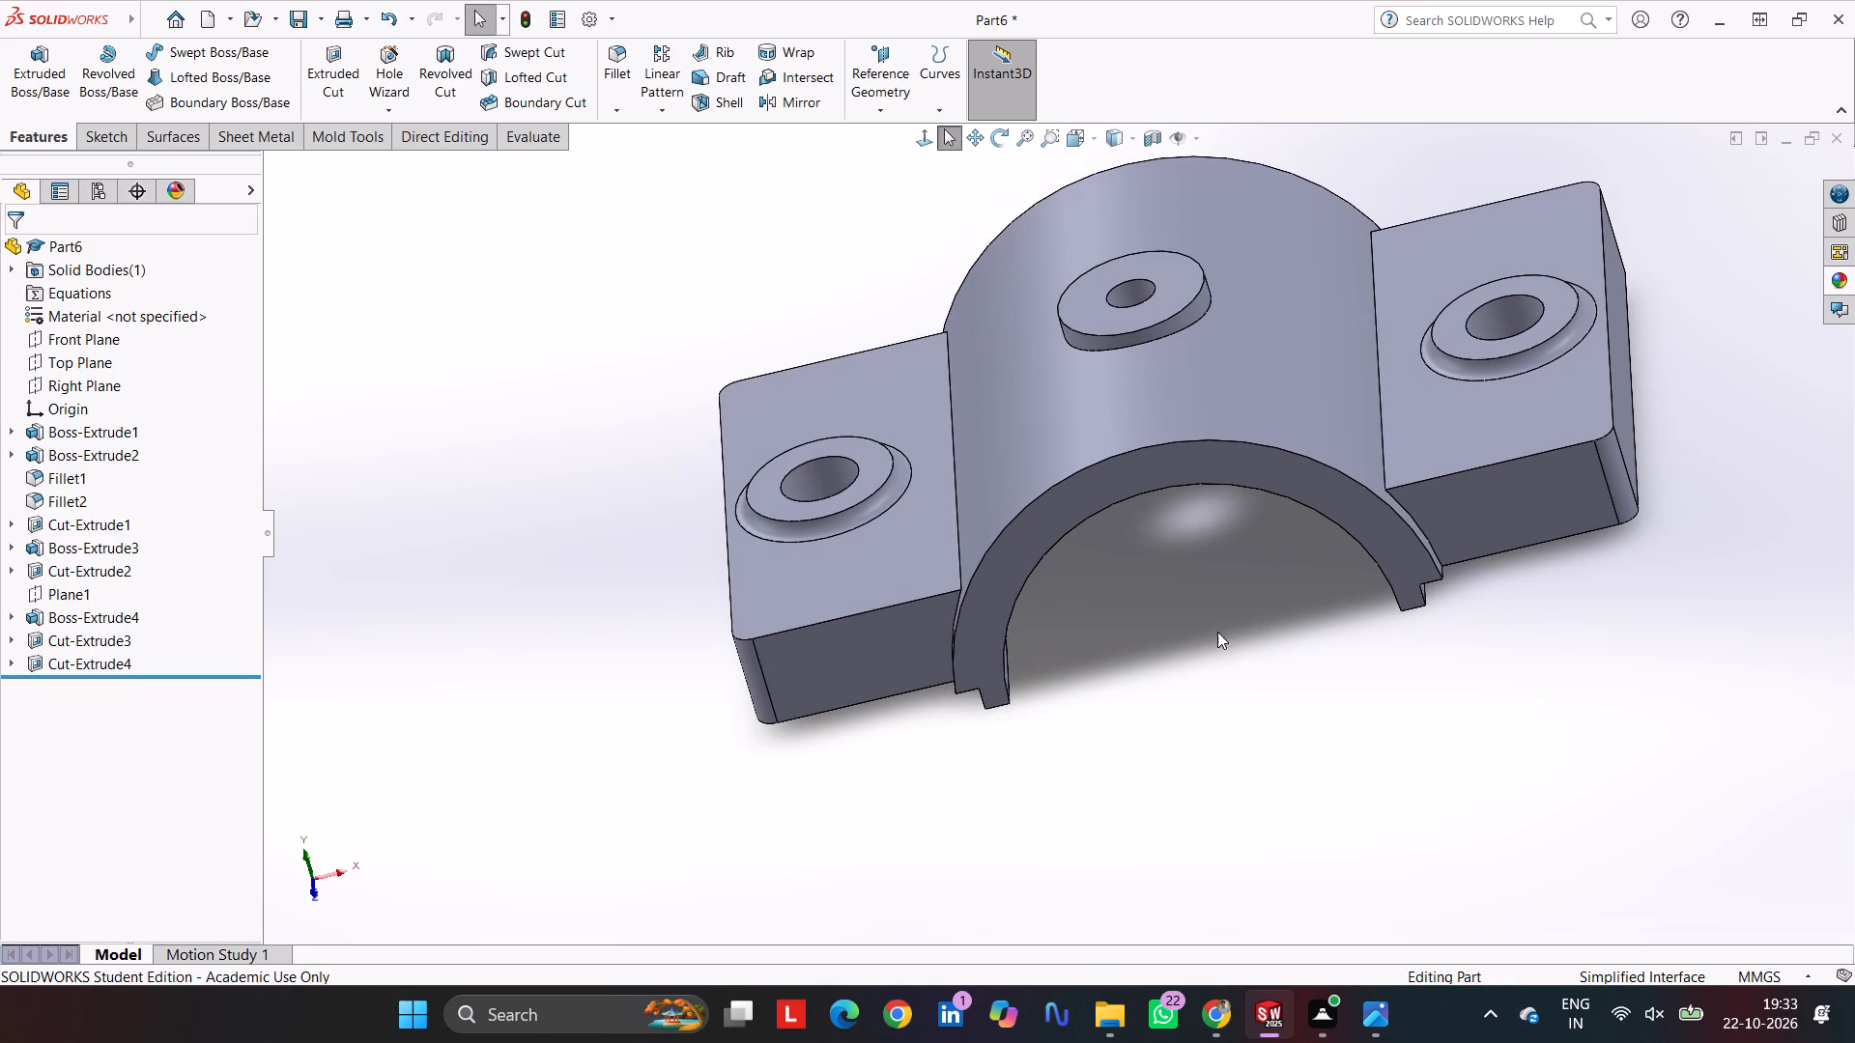
left_click(1217, 661)
key("ctrl+7")
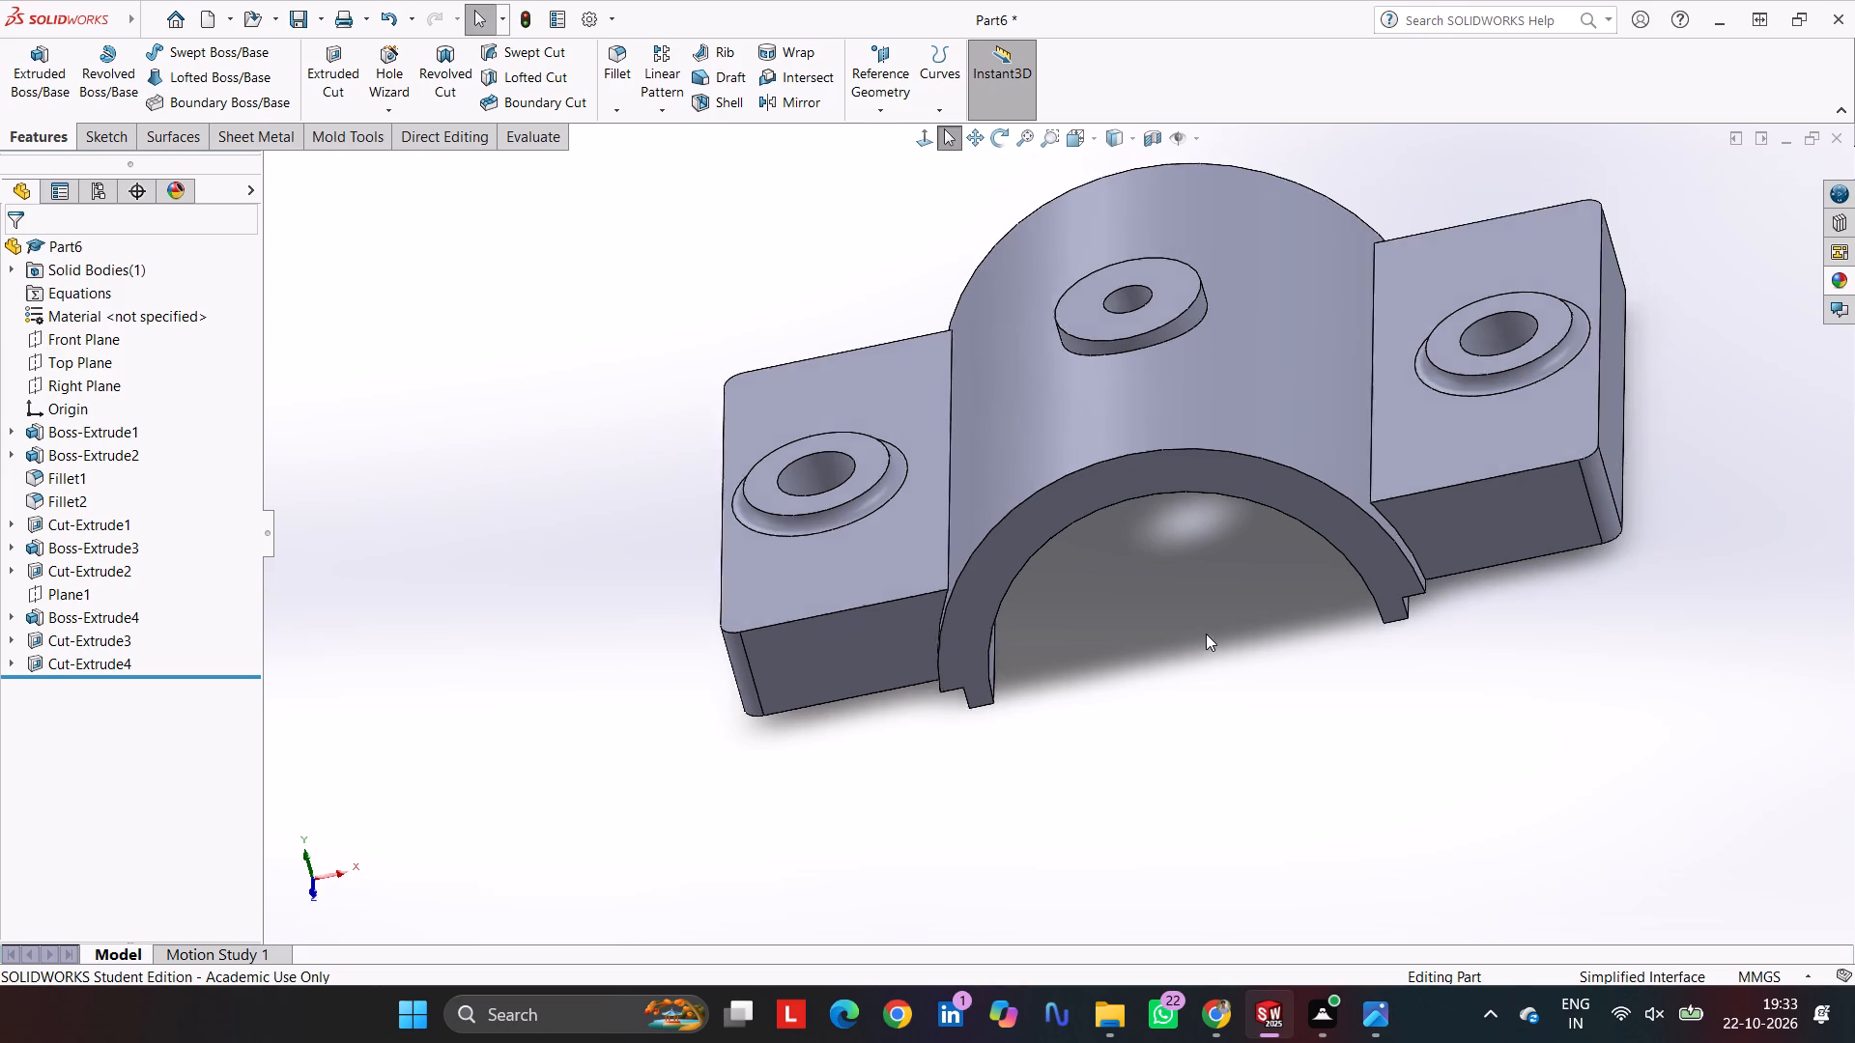
left_click(1461, 353)
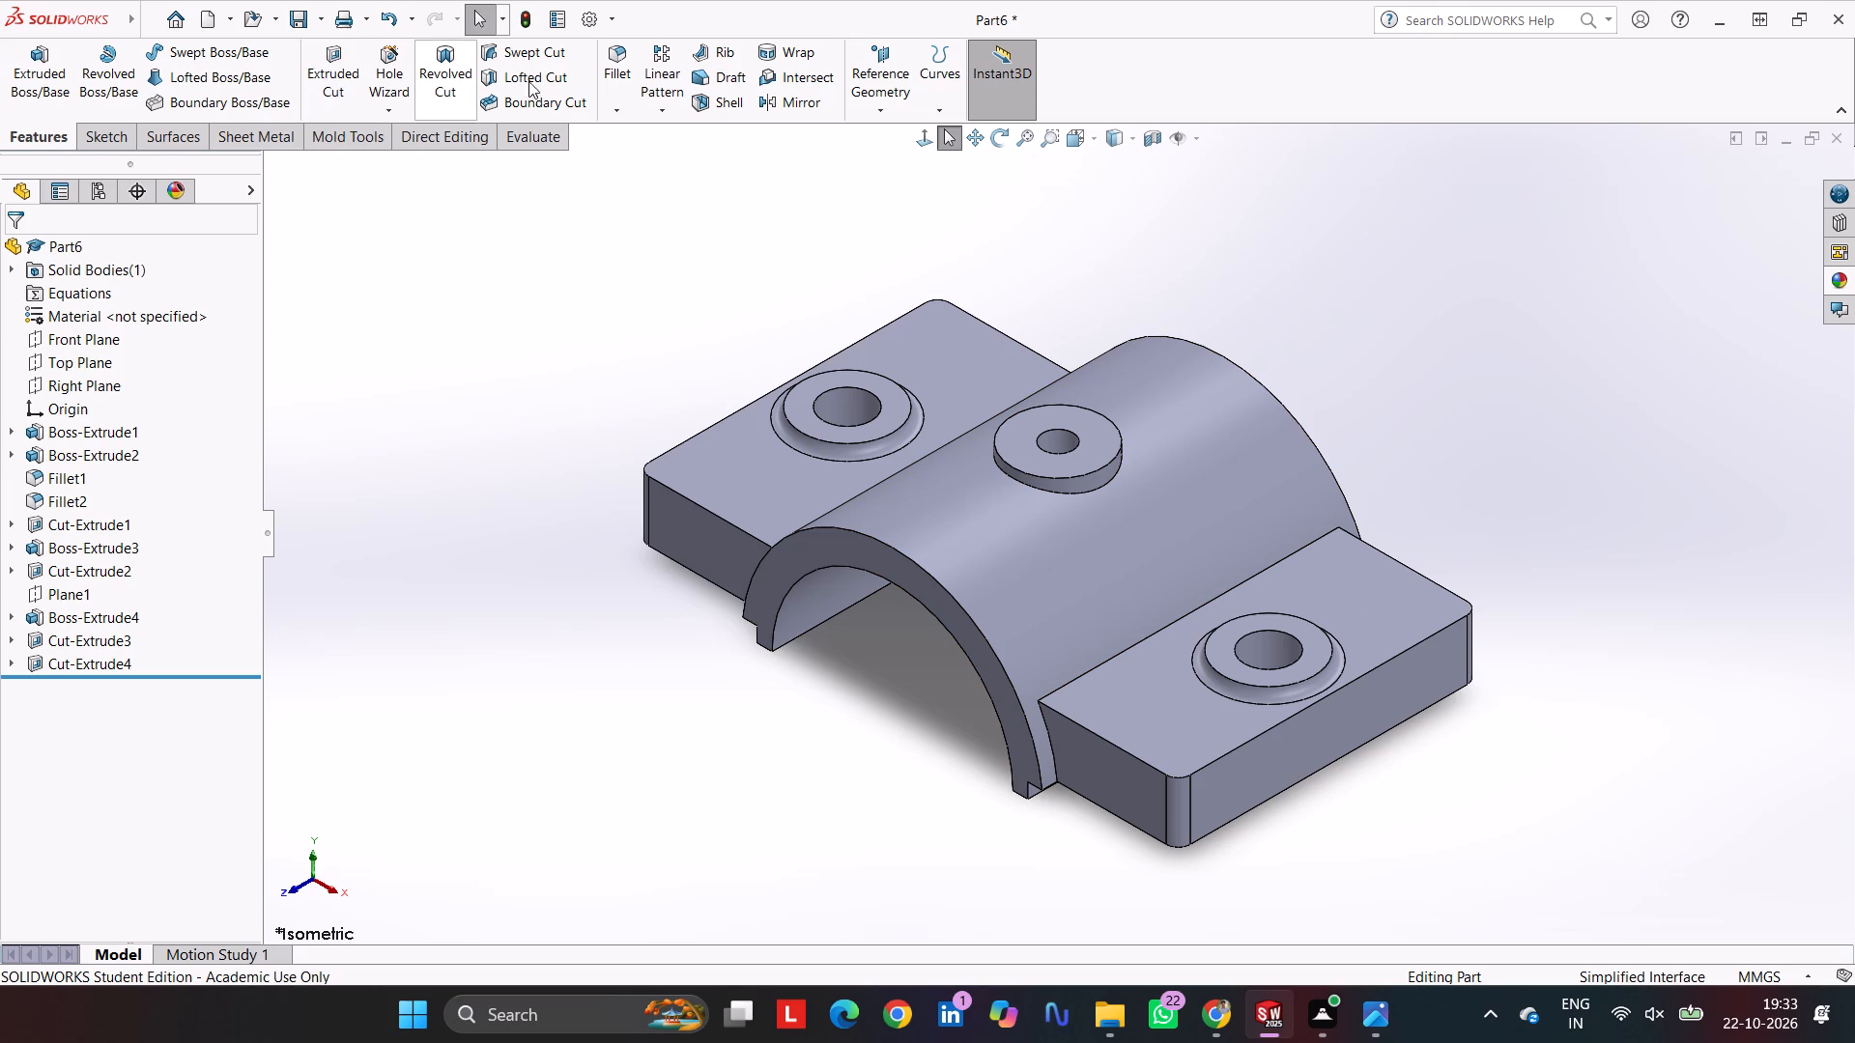
left_click(616, 51)
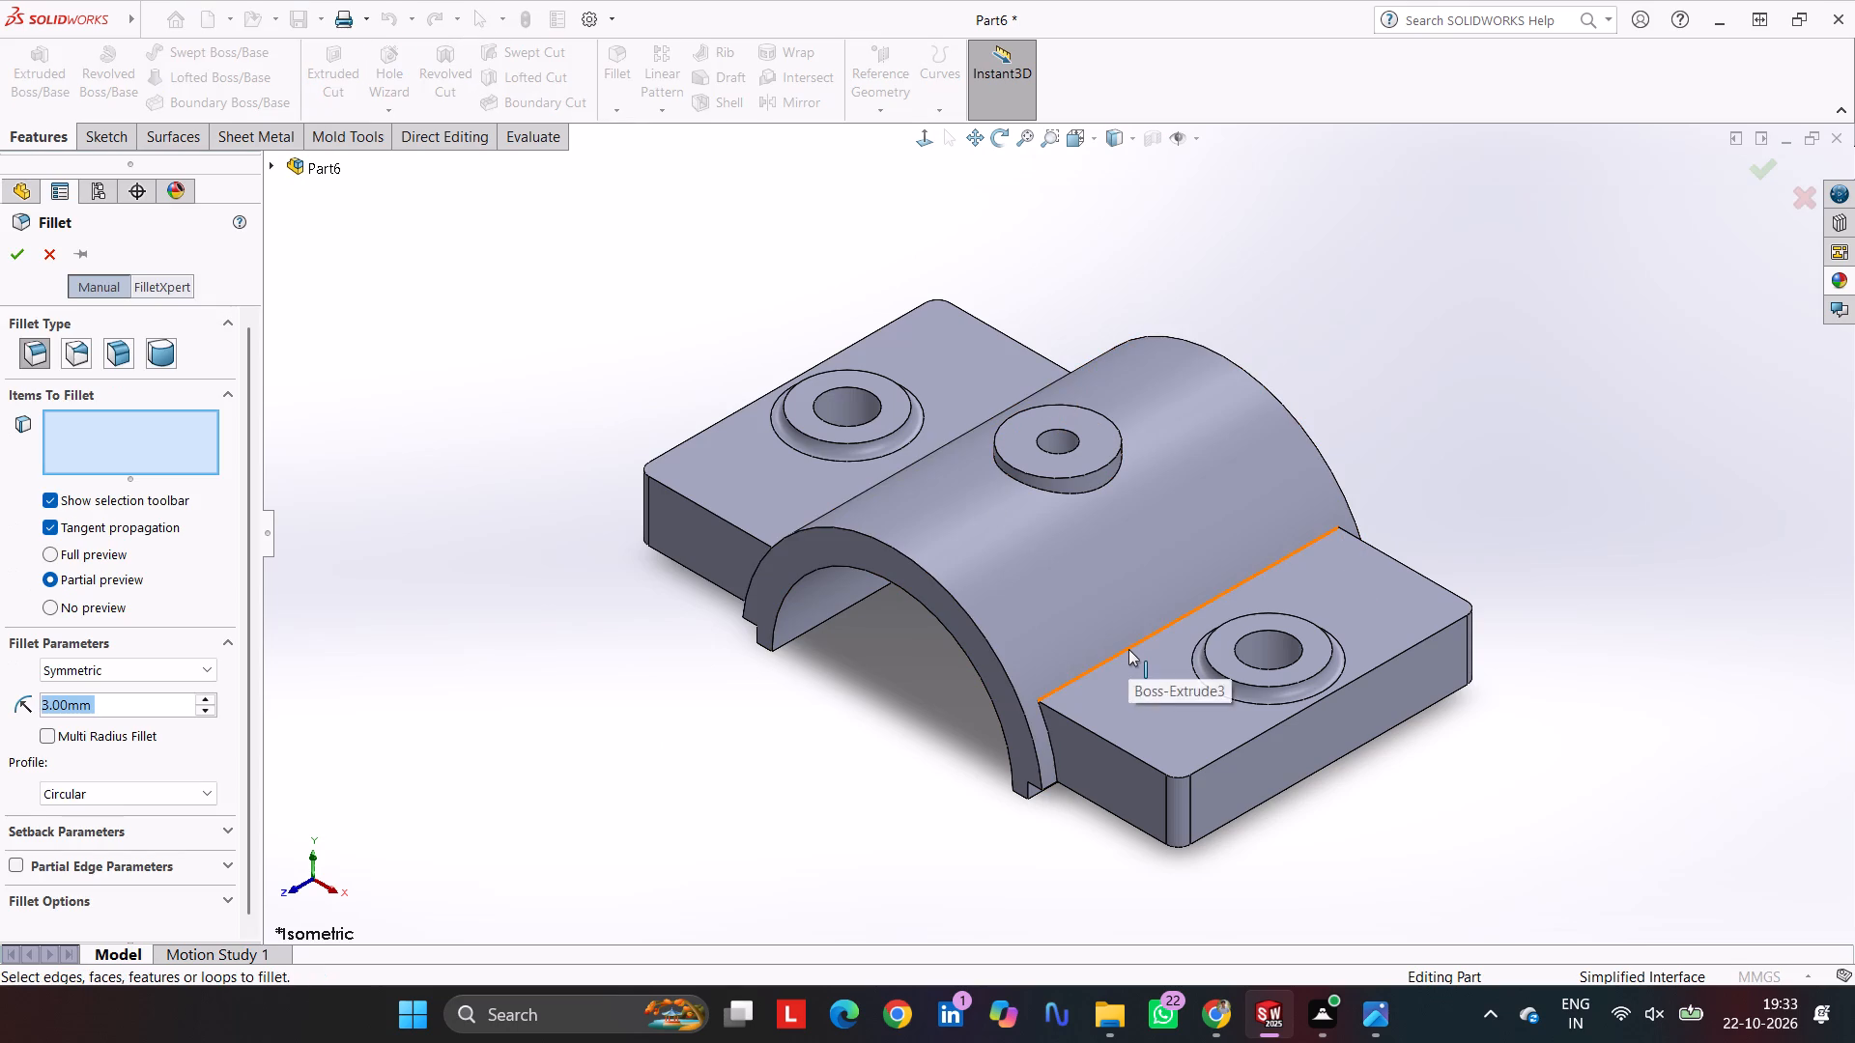
left_click(1128, 649)
middle_click_drag(614, 285, 739, 554)
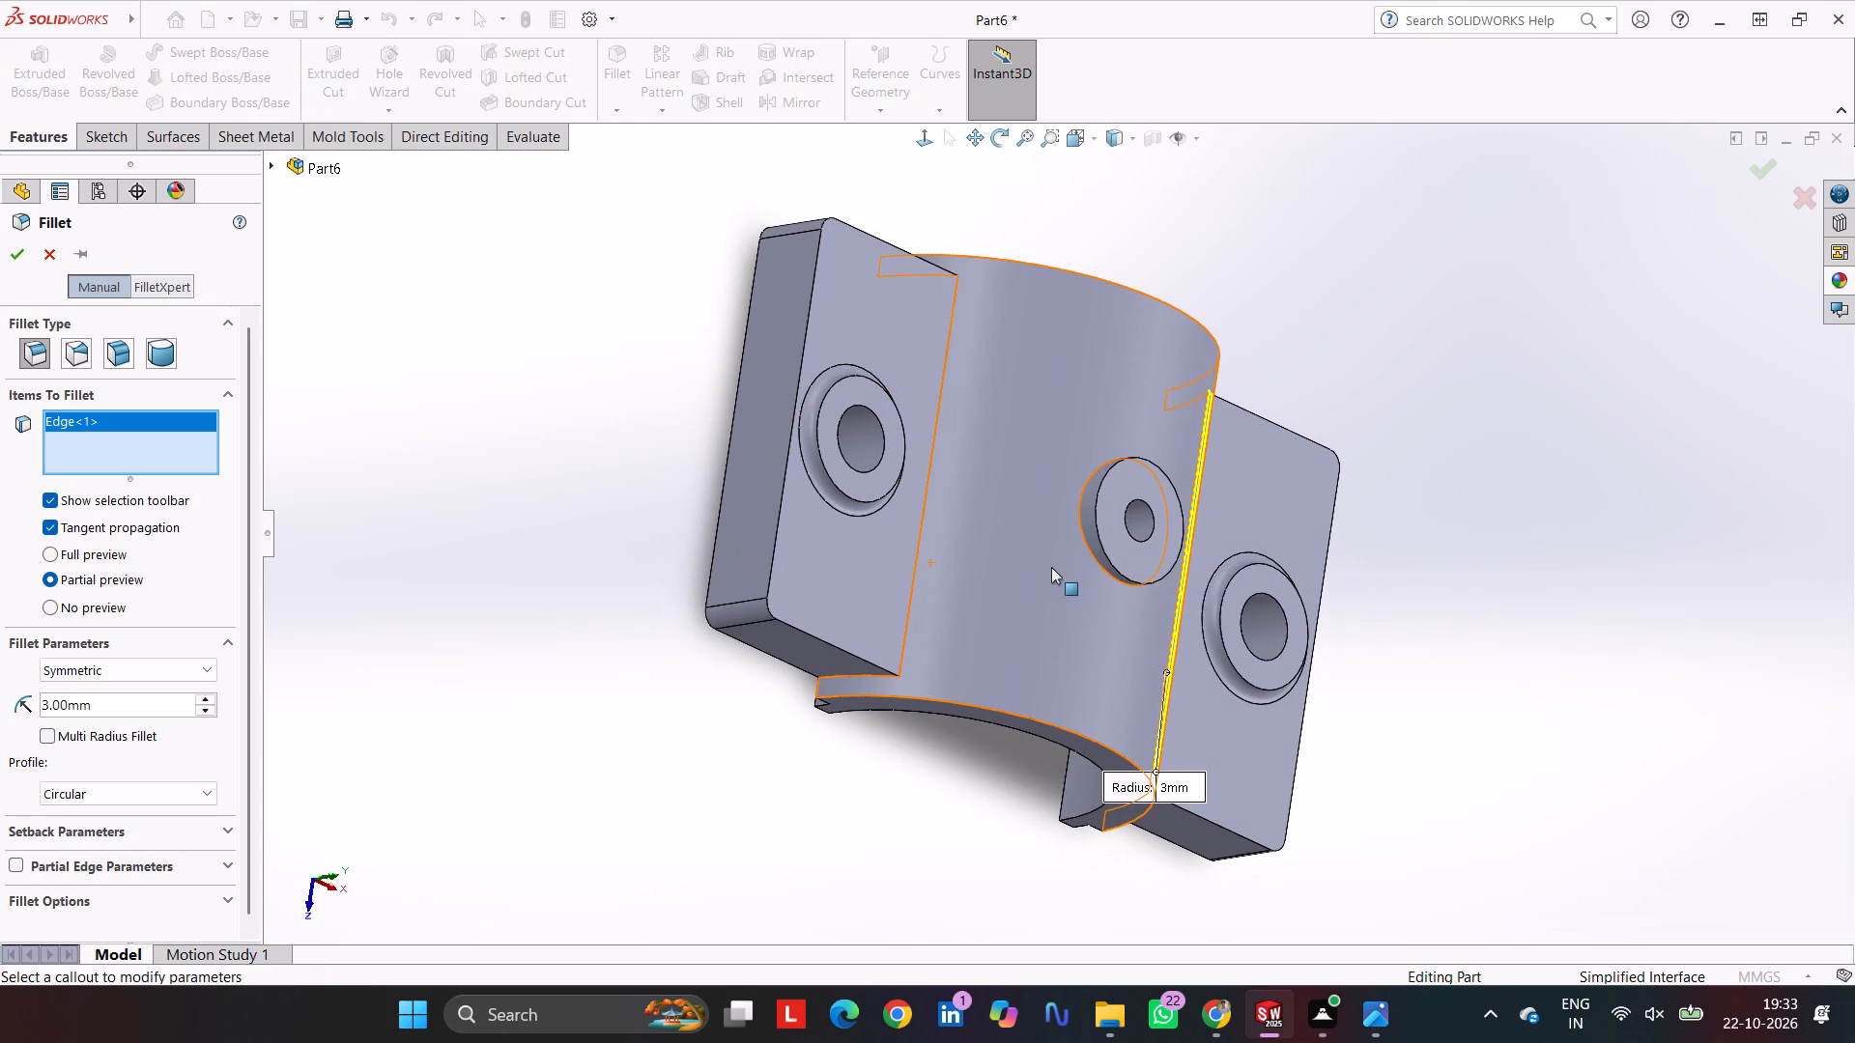
left_click(916, 546)
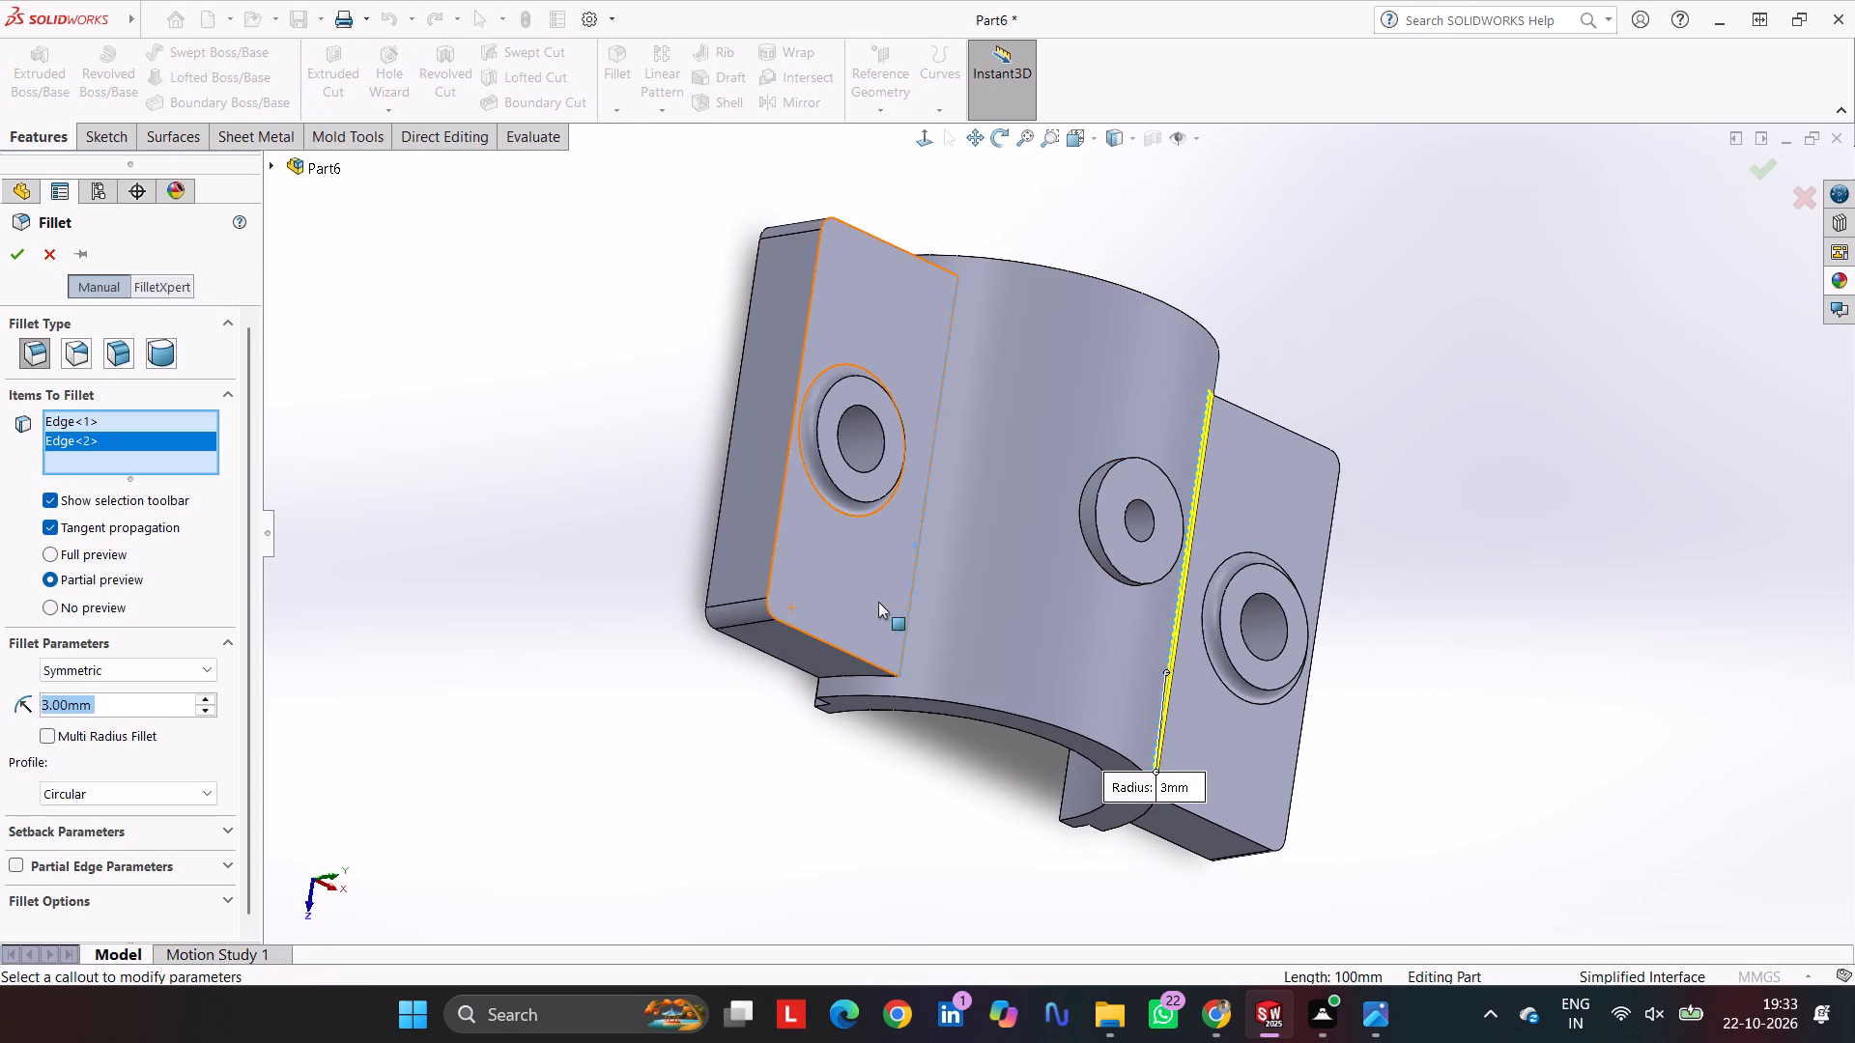
key("2")
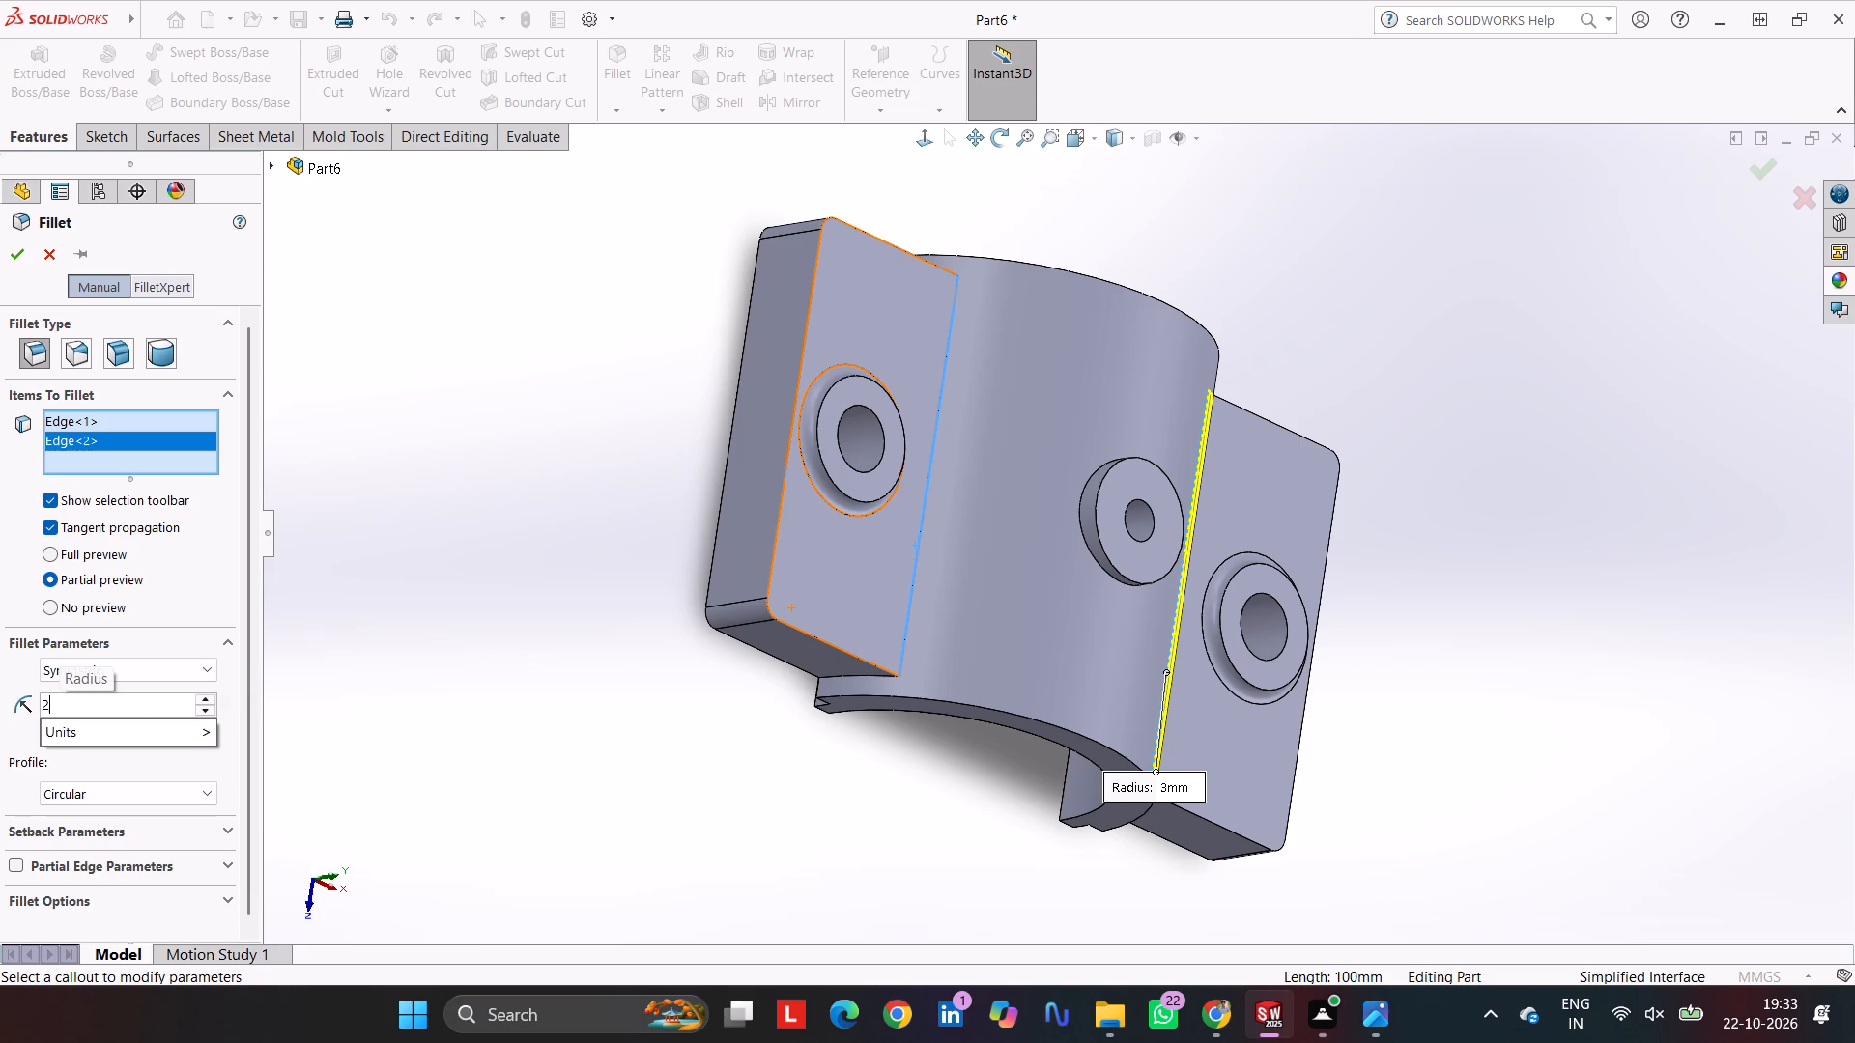
key("Return")
key("Return")
left_click(470, 652)
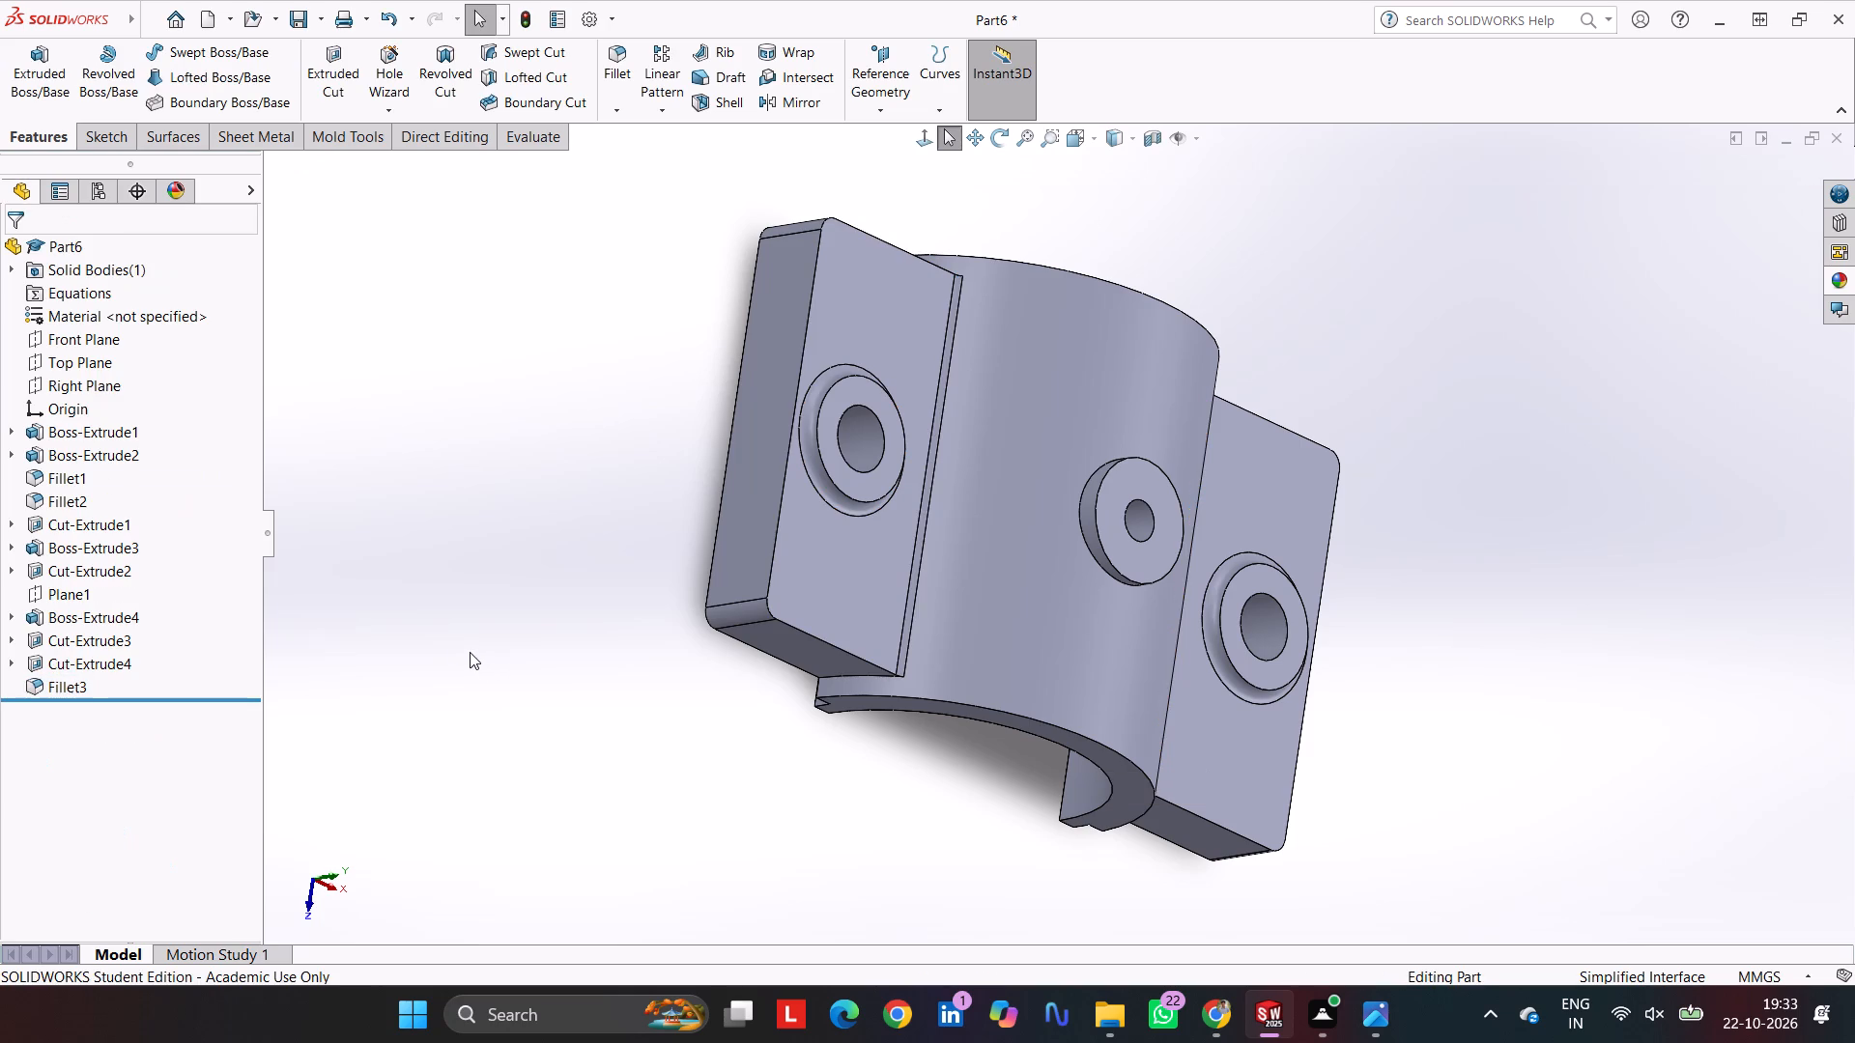
middle_click_drag(515, 658, 417, 454)
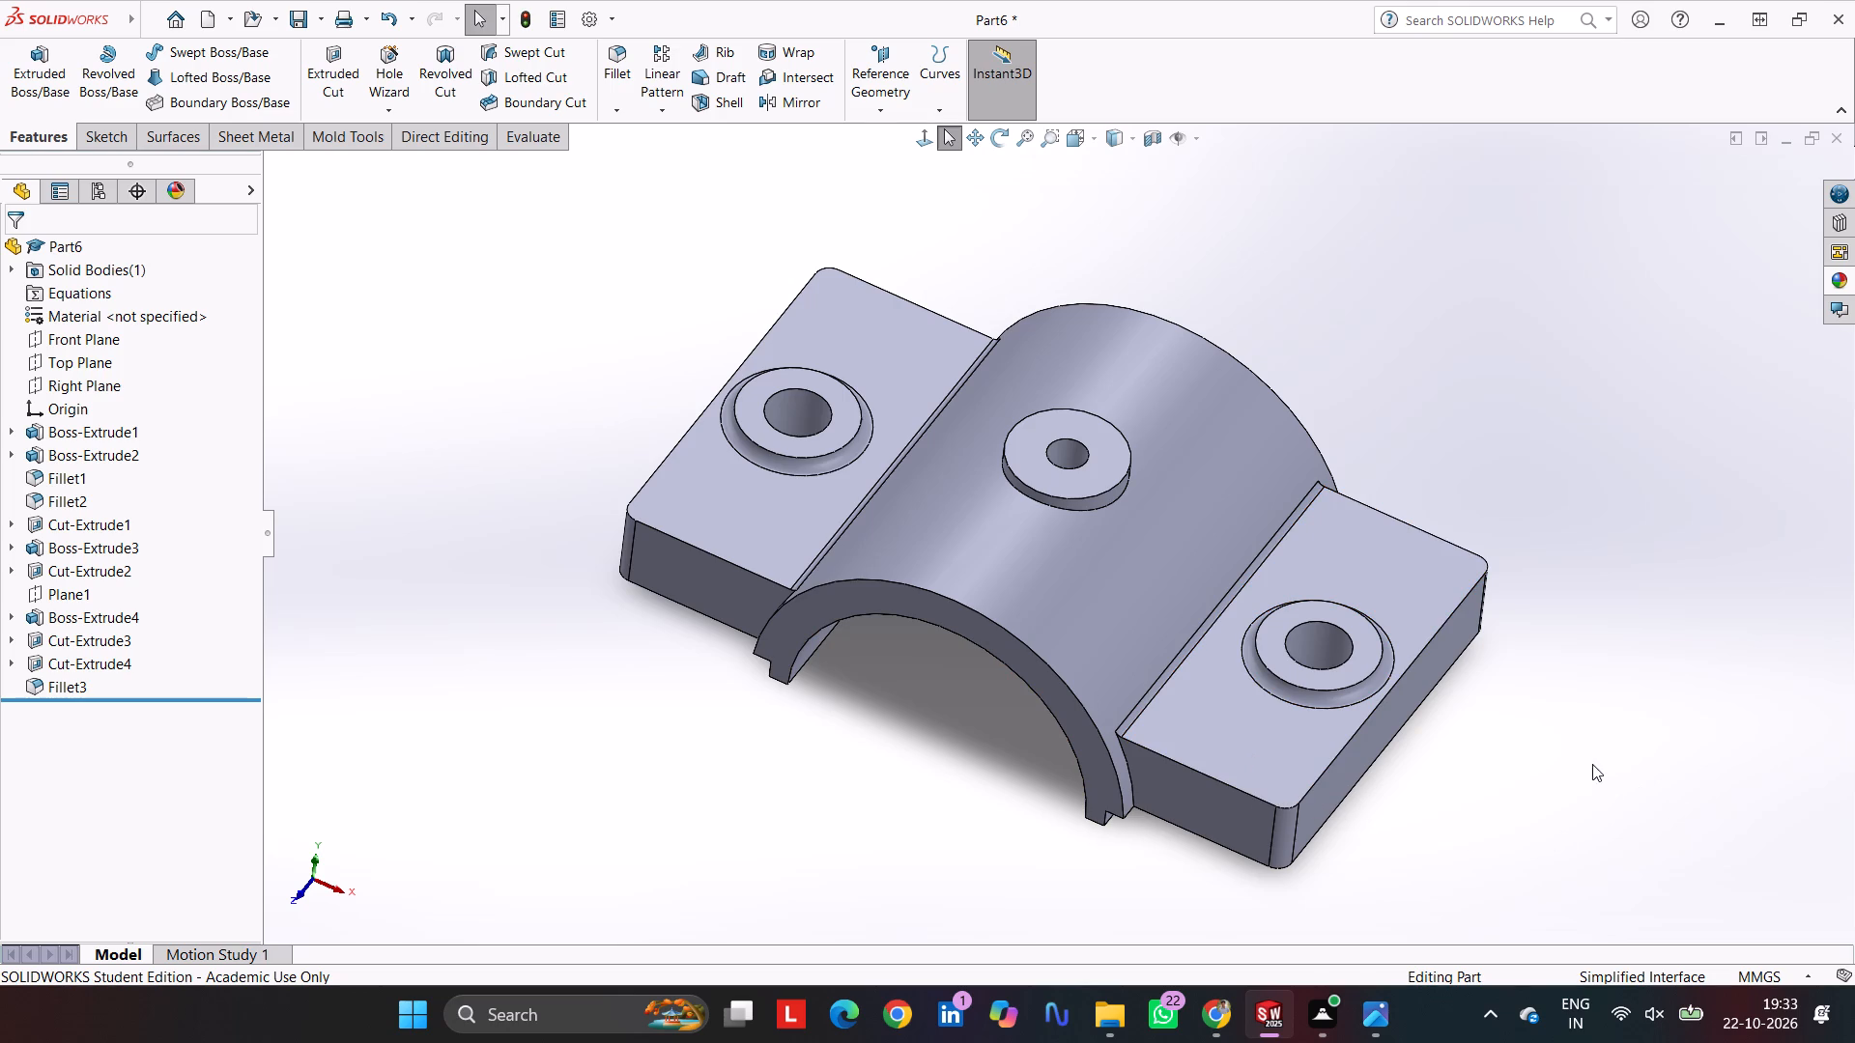
left_click(1574, 724)
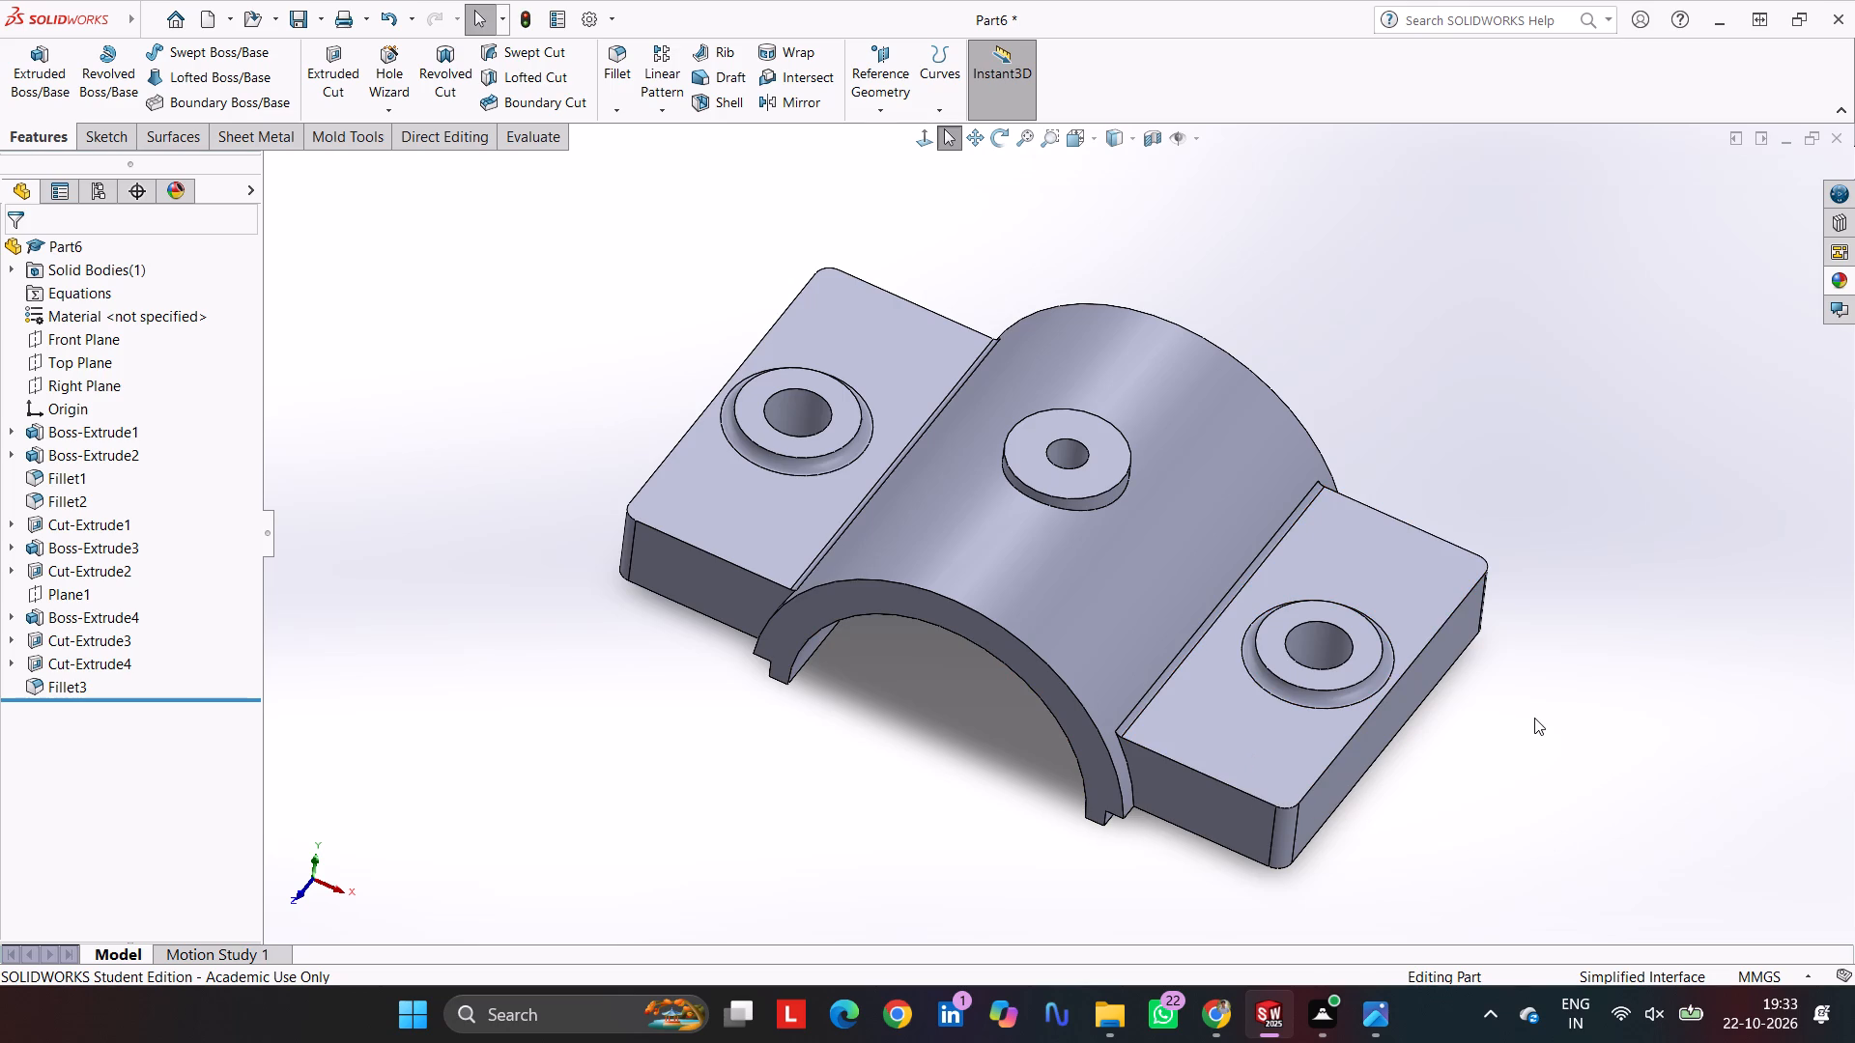
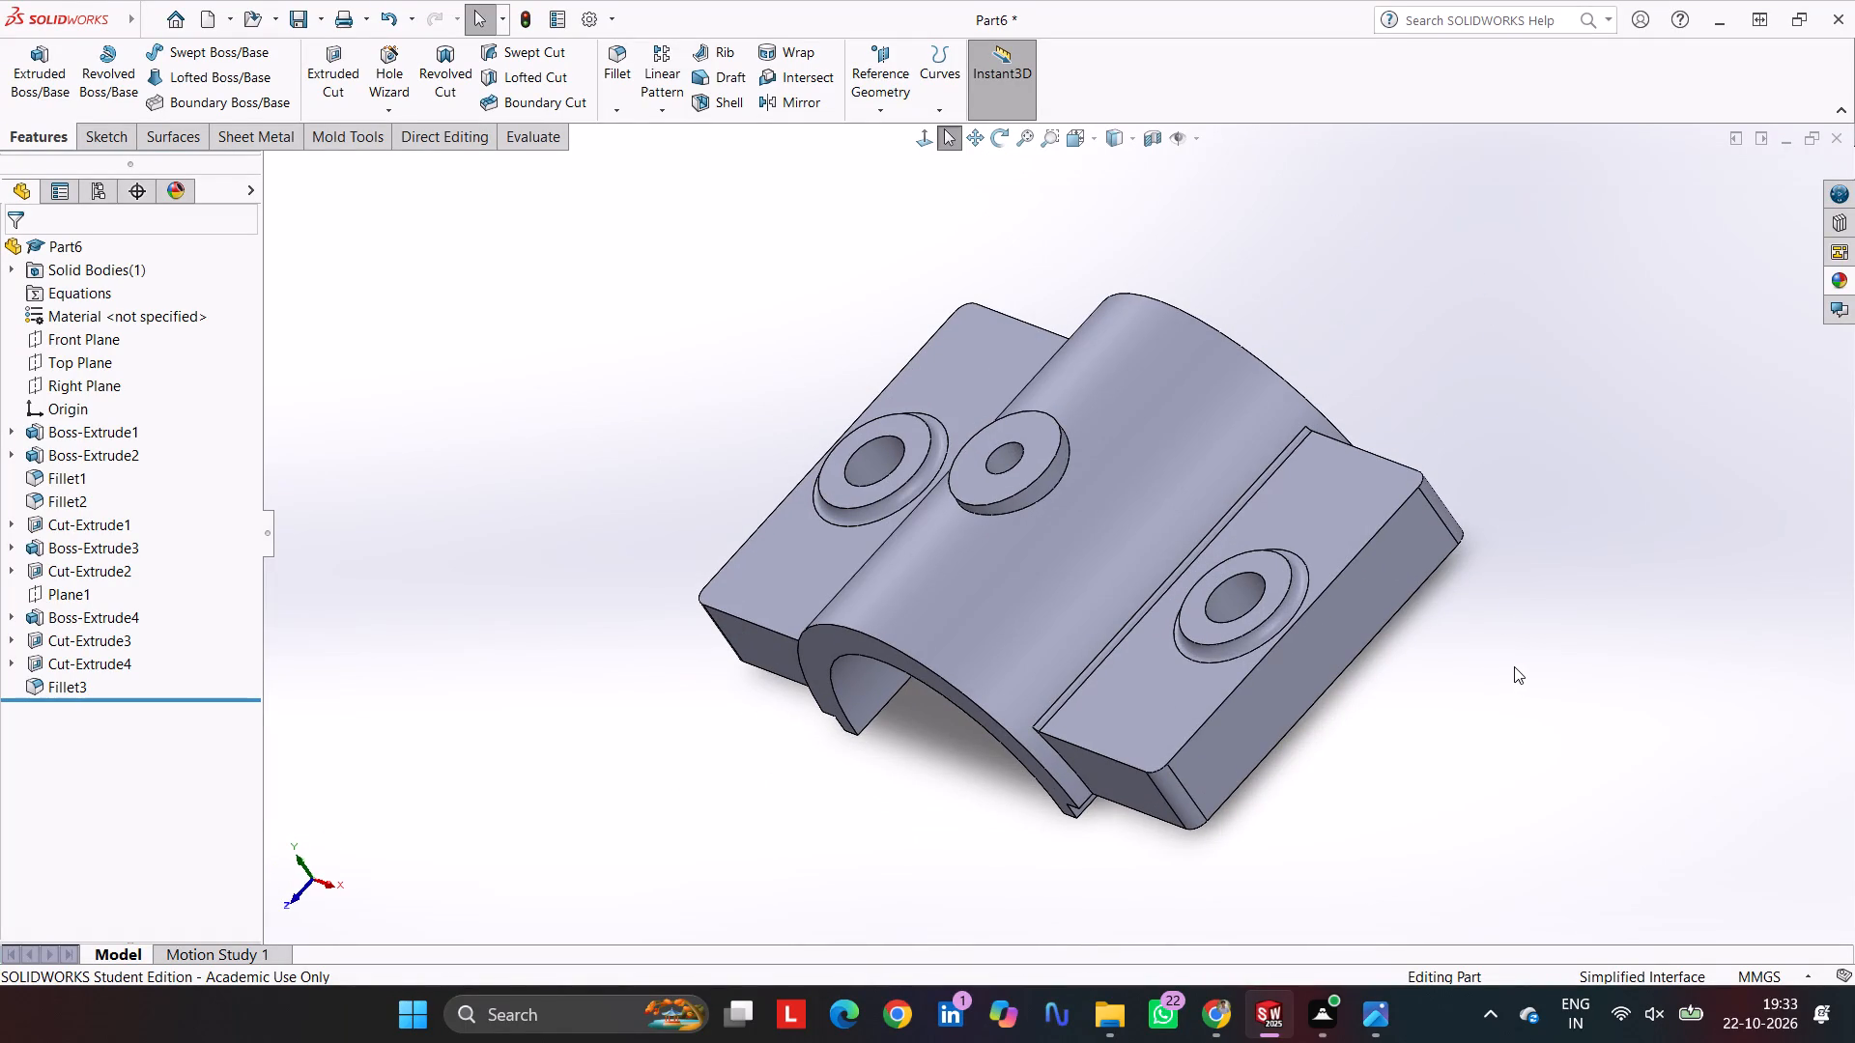
Apply a light cyan colour appearance to the whole part, shown in isometric view.
key("ctrl+7")
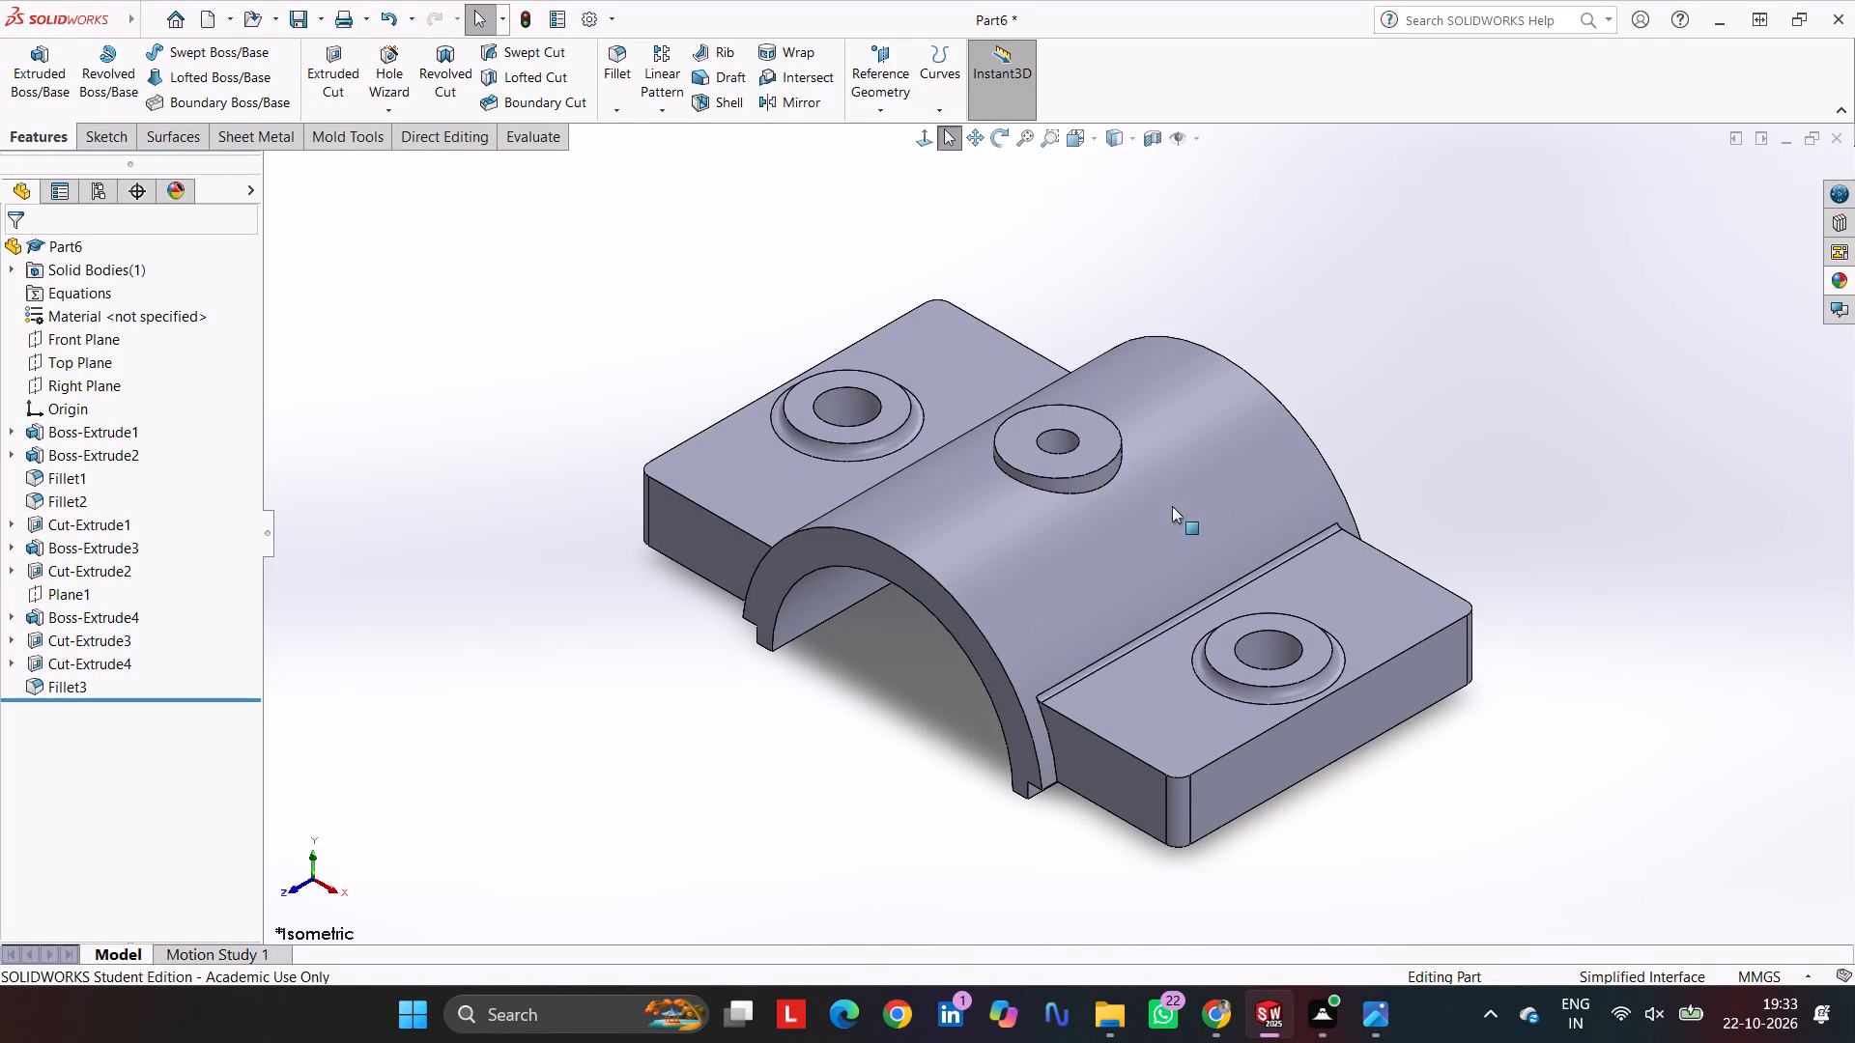
left_click(1232, 471)
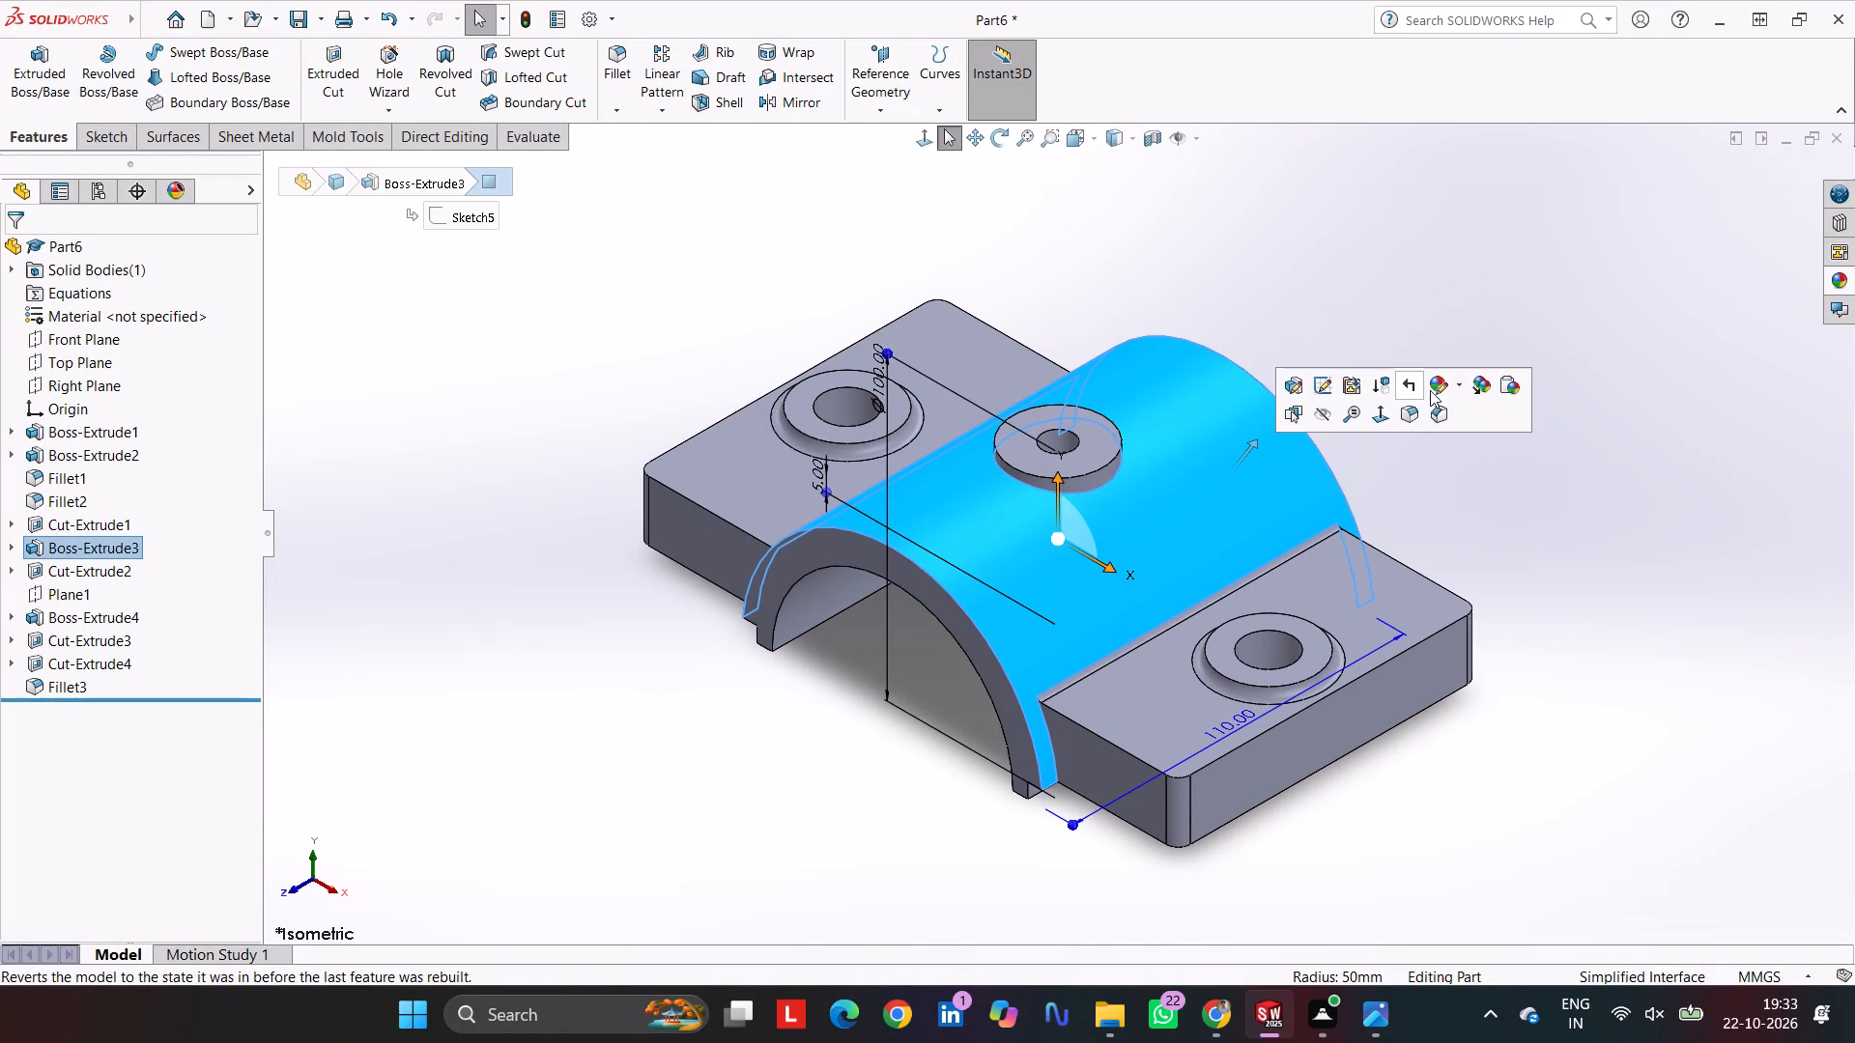
left_click(1447, 386)
left_click(1478, 468)
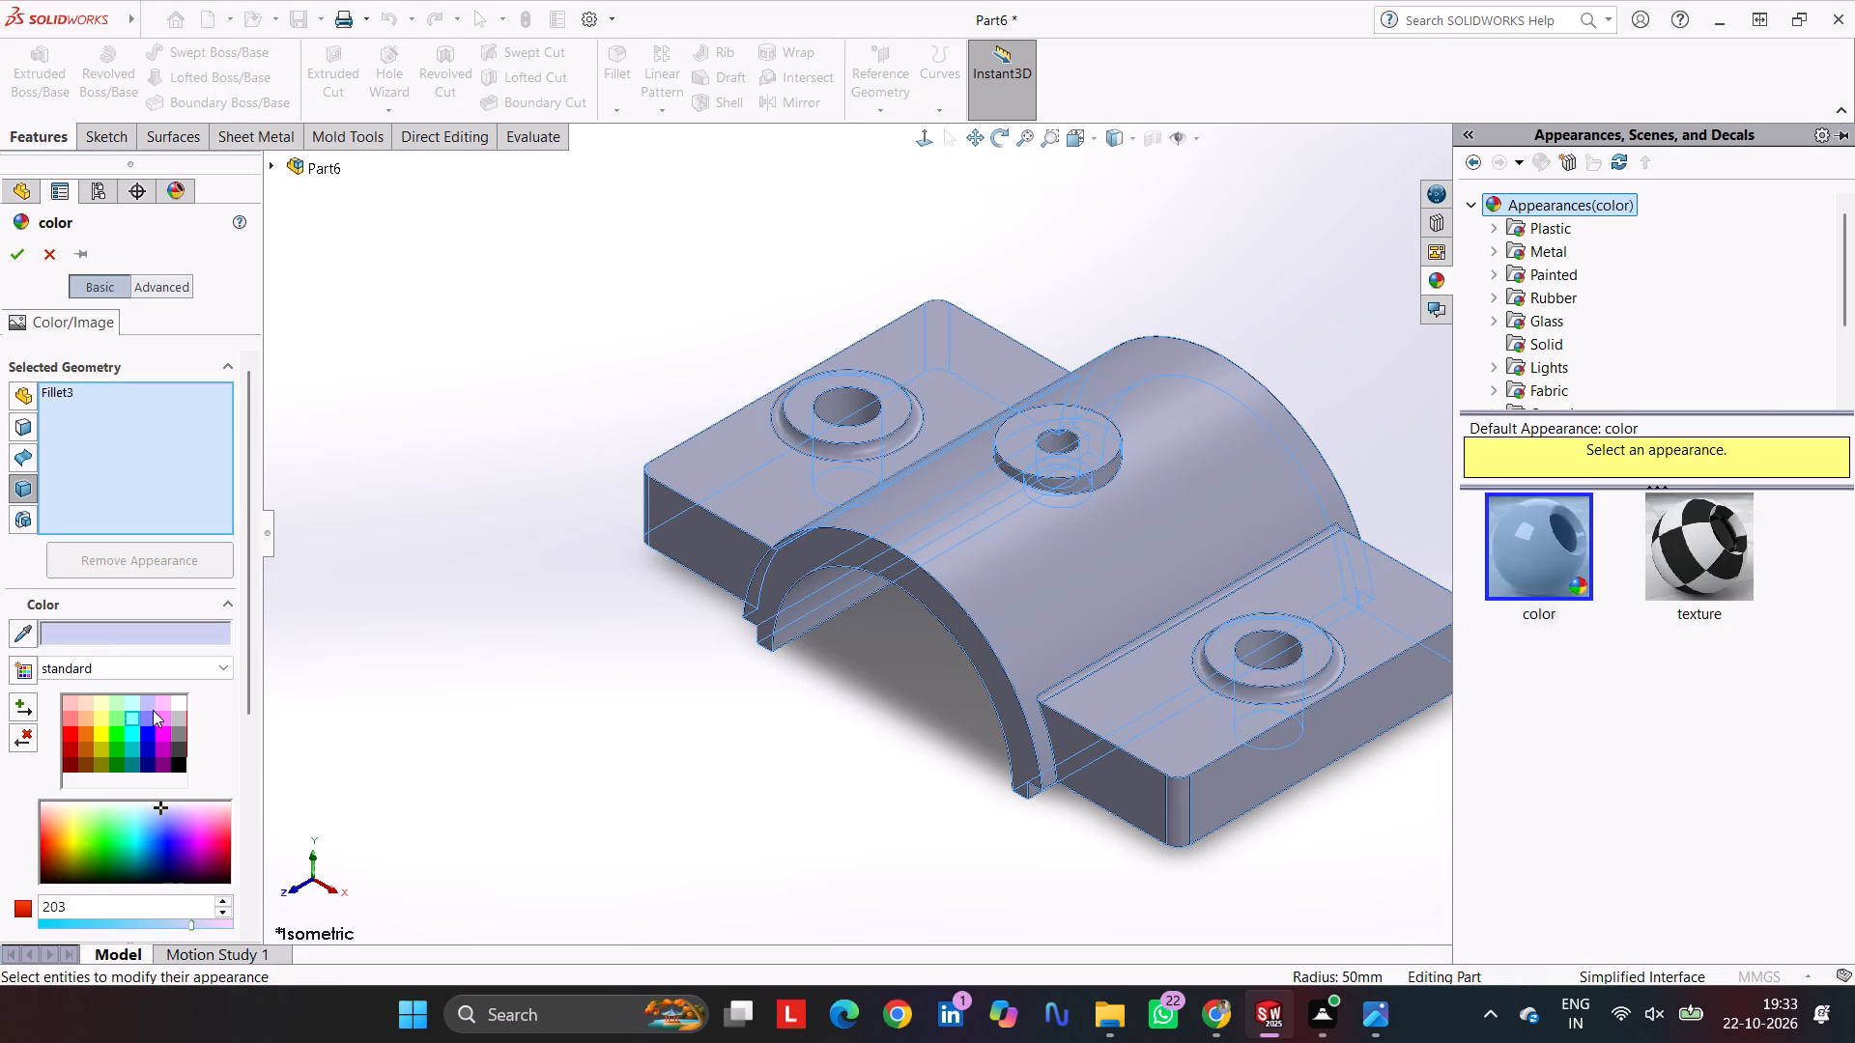
left_click(1049, 549)
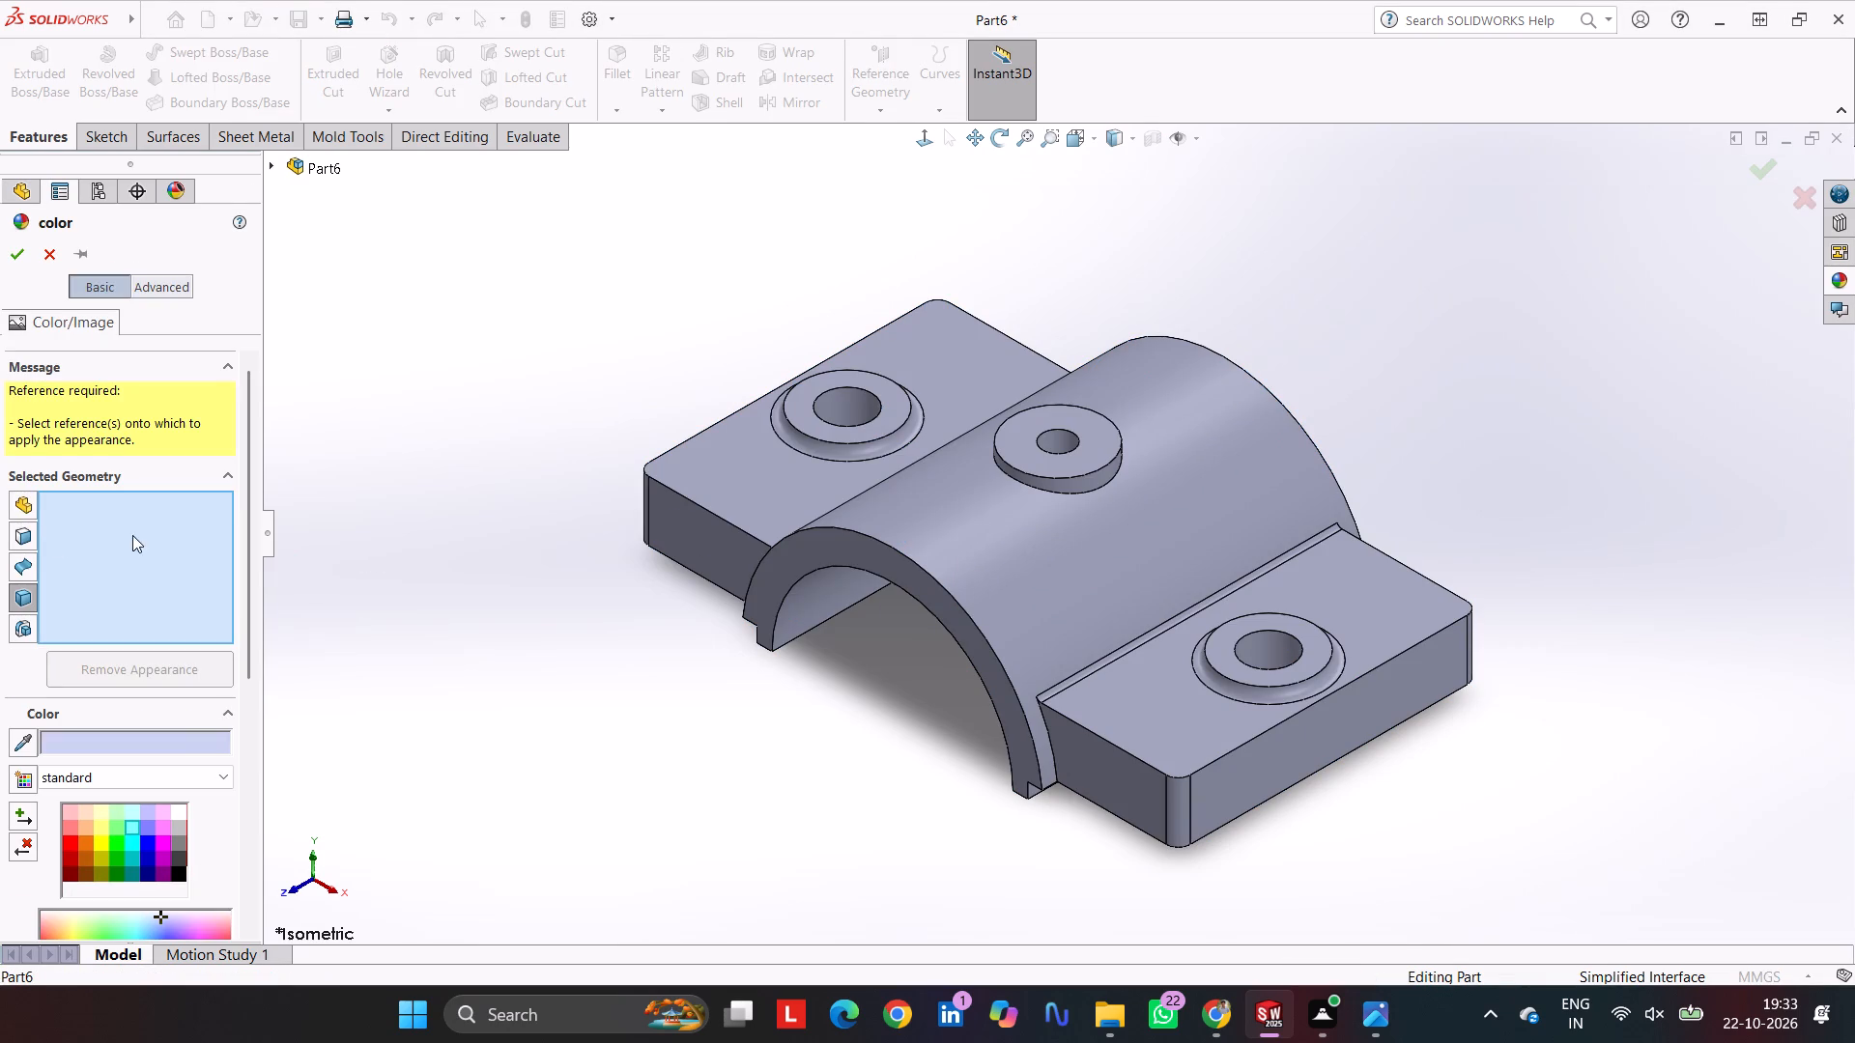
left_click(135, 825)
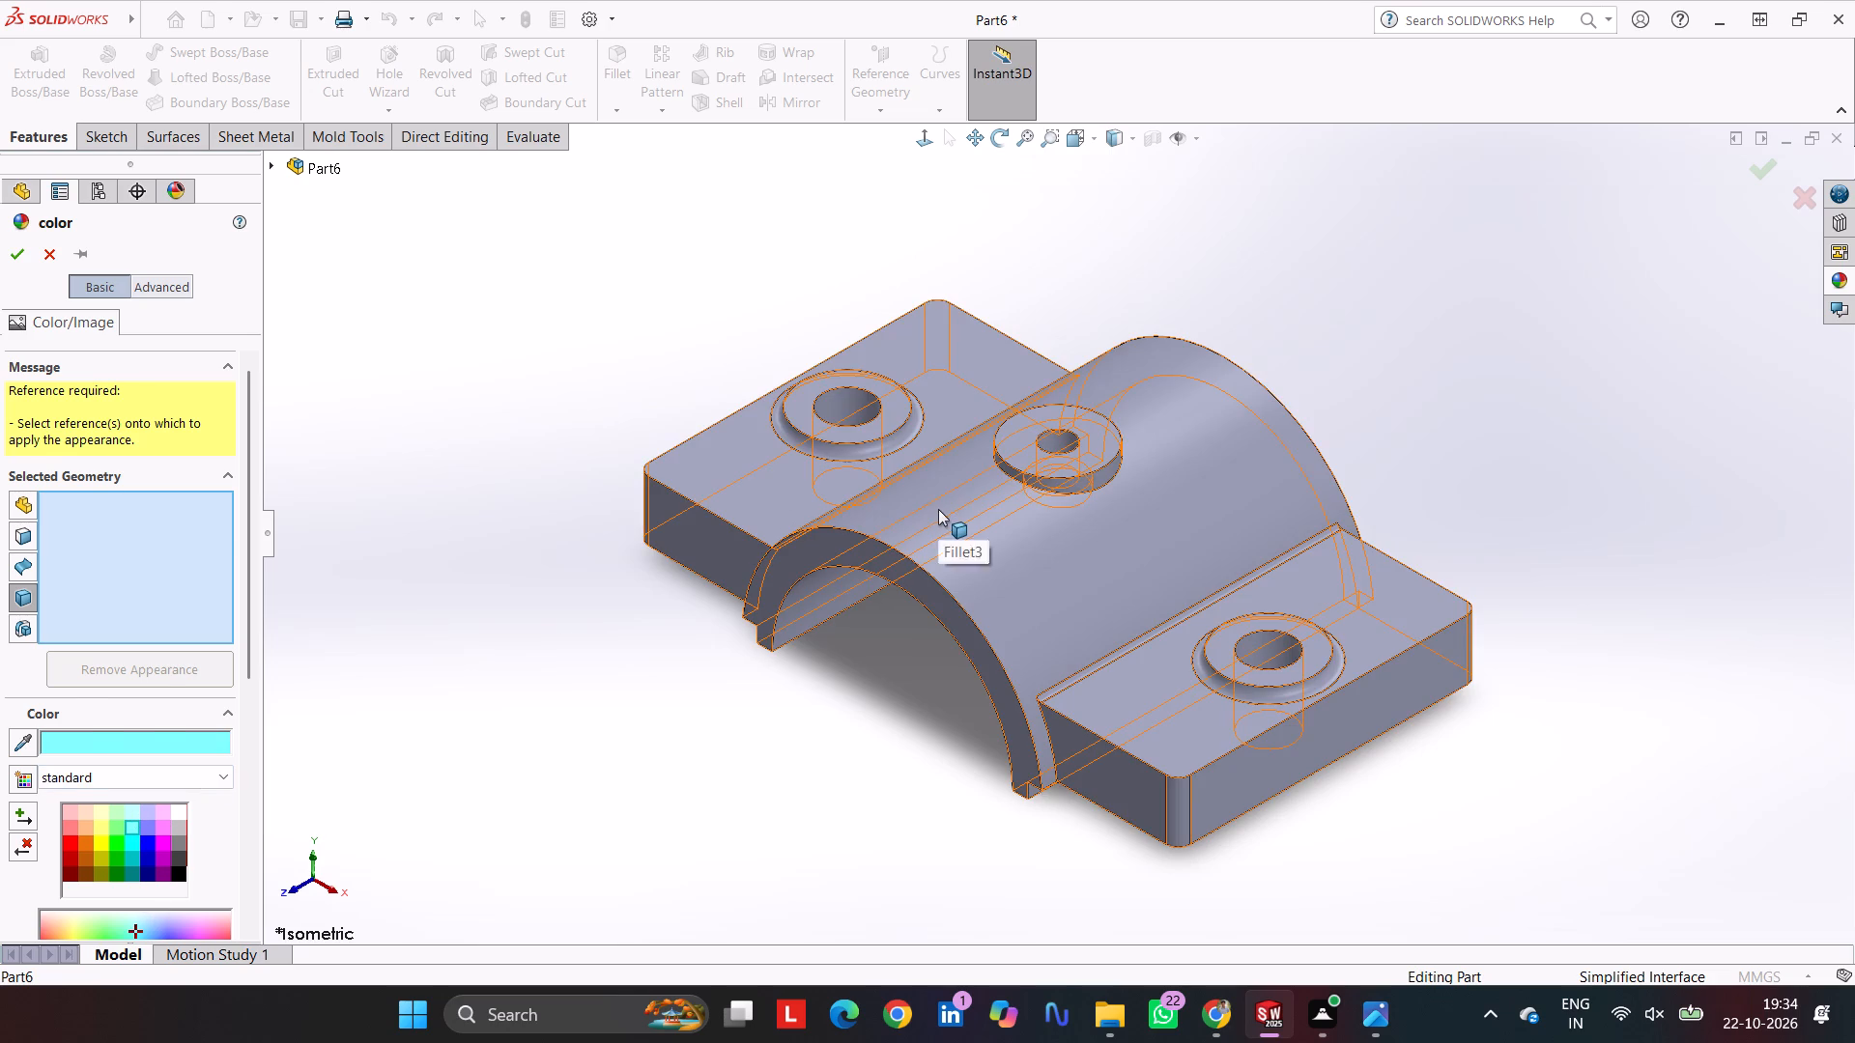
left_click(938, 509)
left_click(25, 263)
left_click(653, 431)
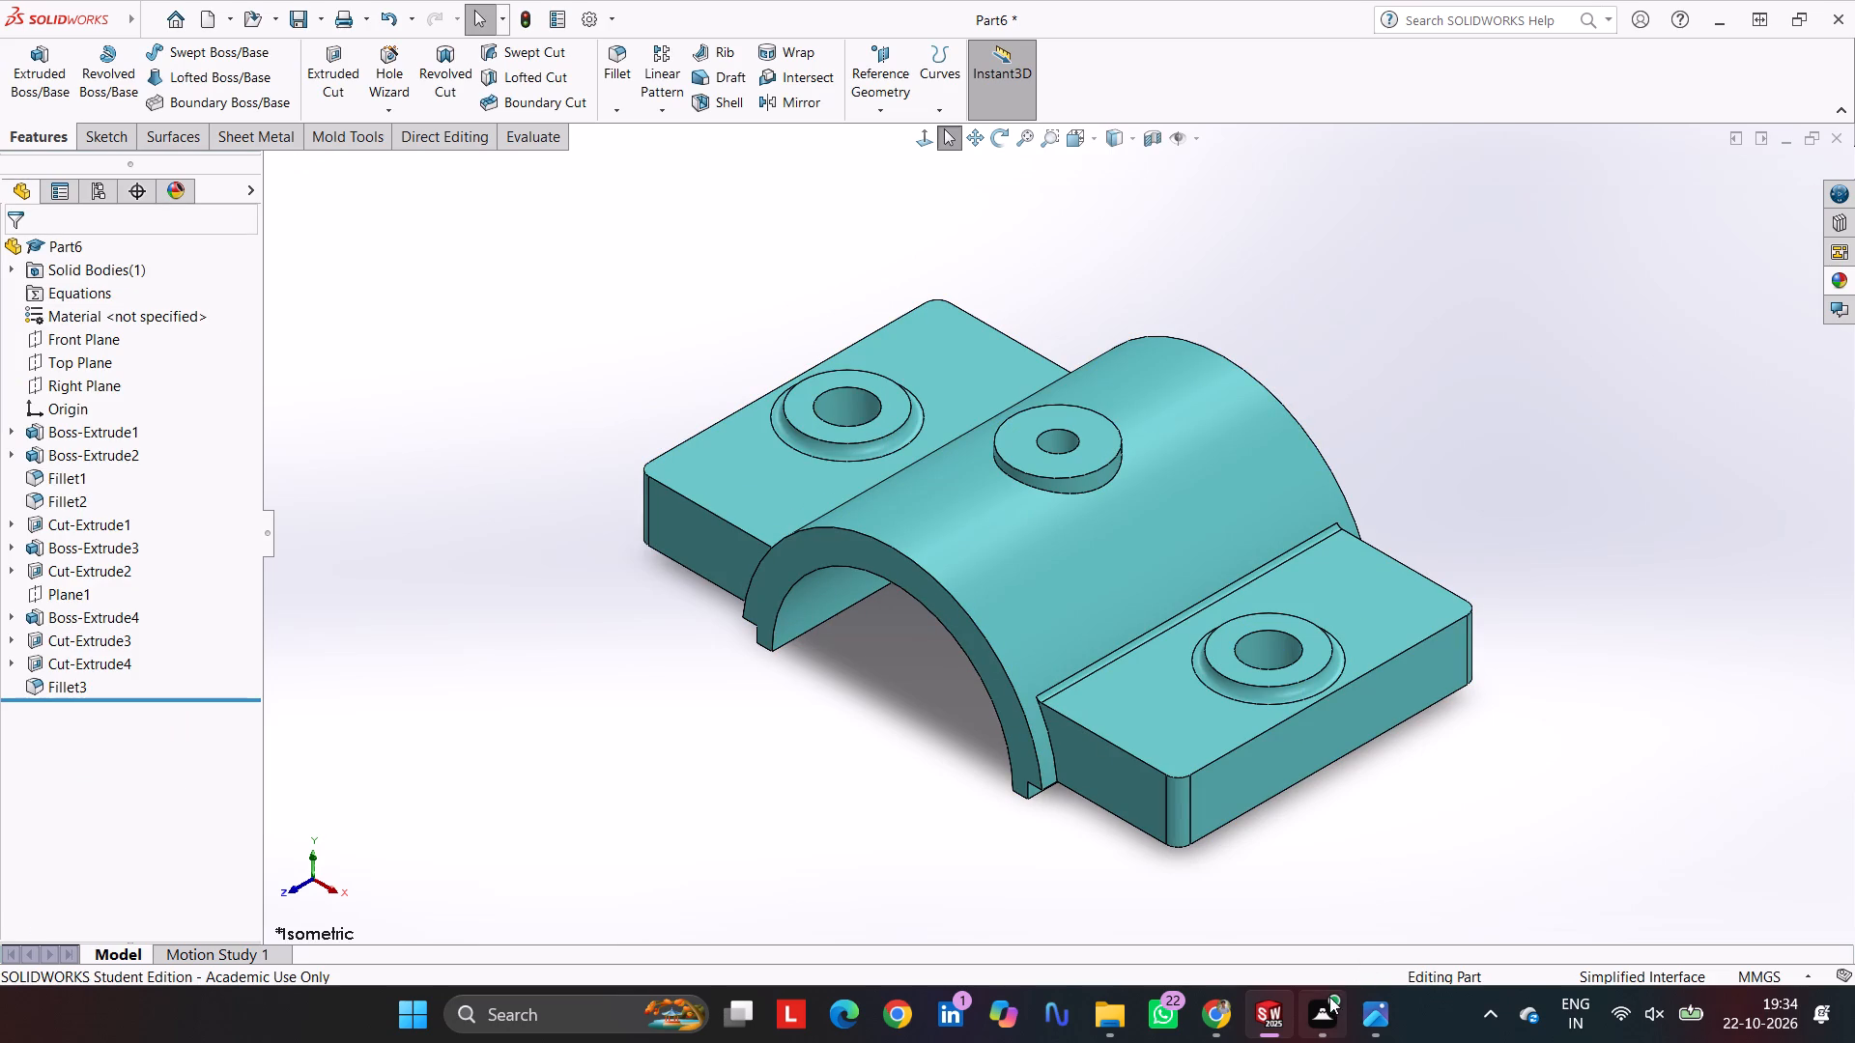
Save the part under the file name 2 in the Pivot Chair Assembly folder.
left_click(1633, 504)
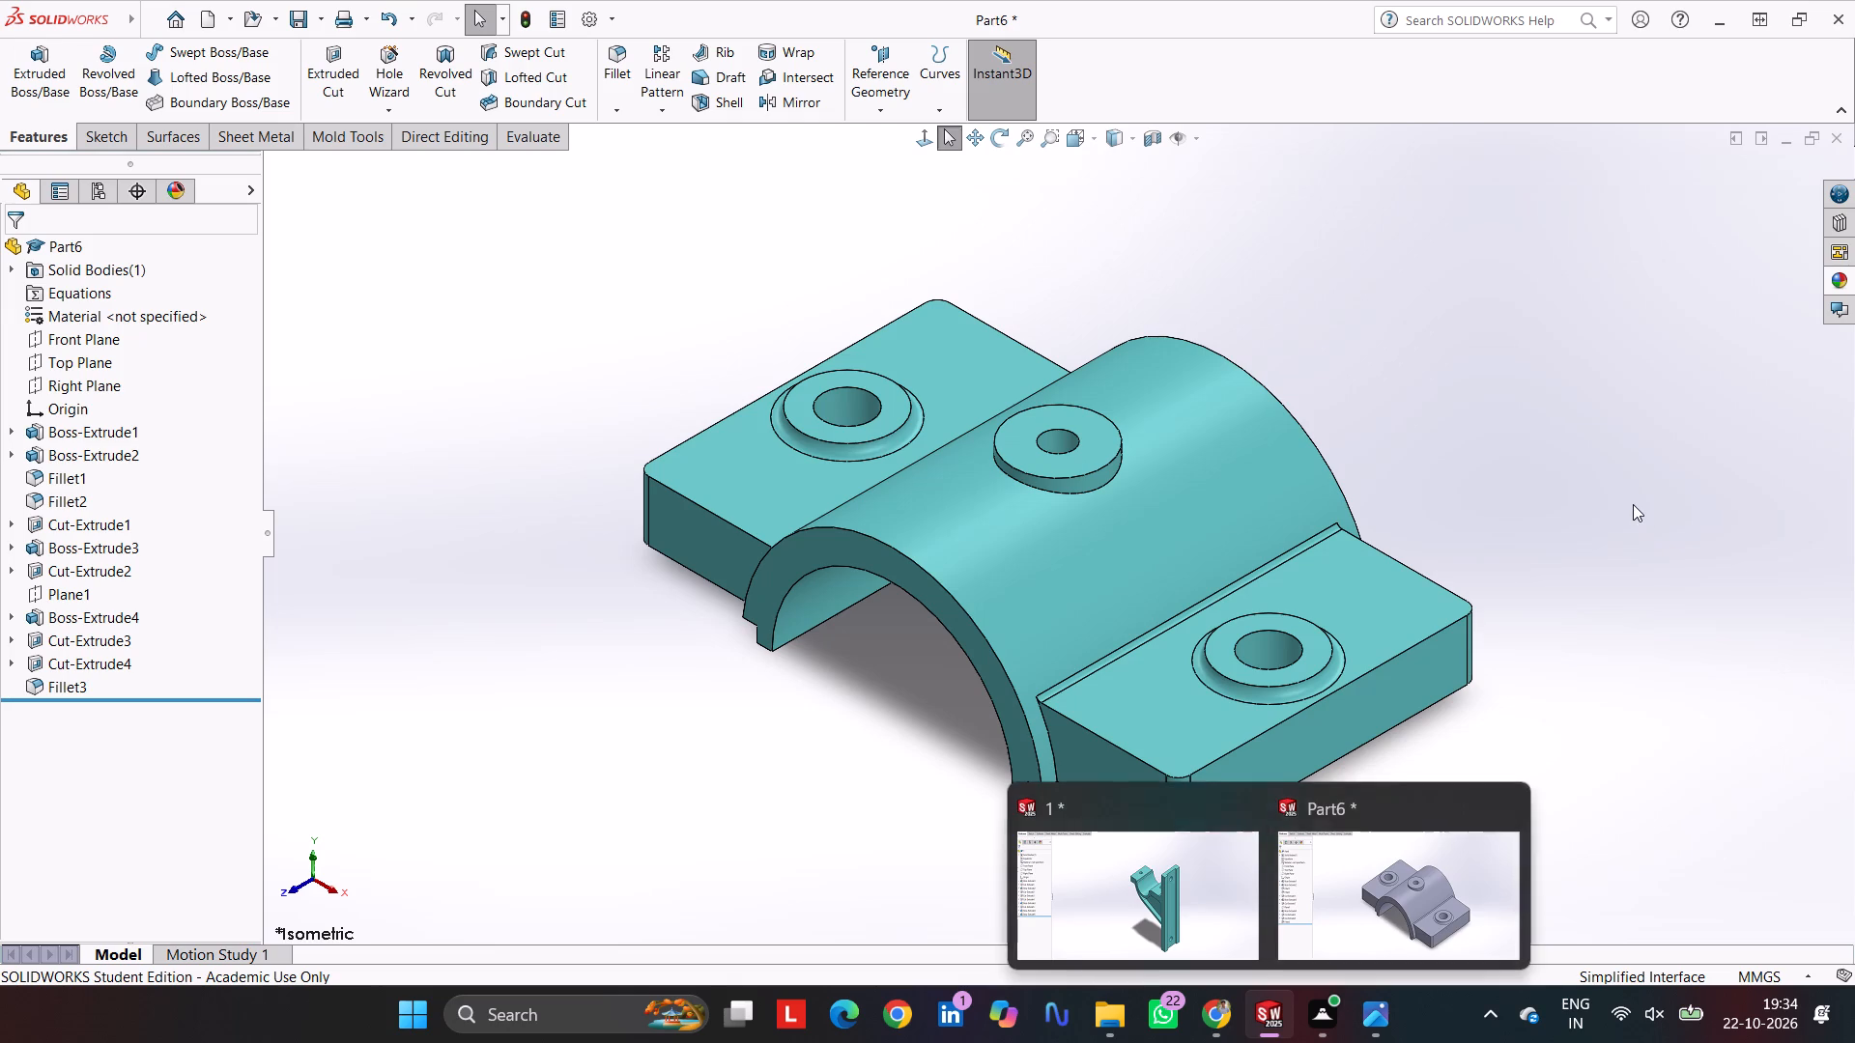
left_click(1633, 504)
key("ctrl+s")
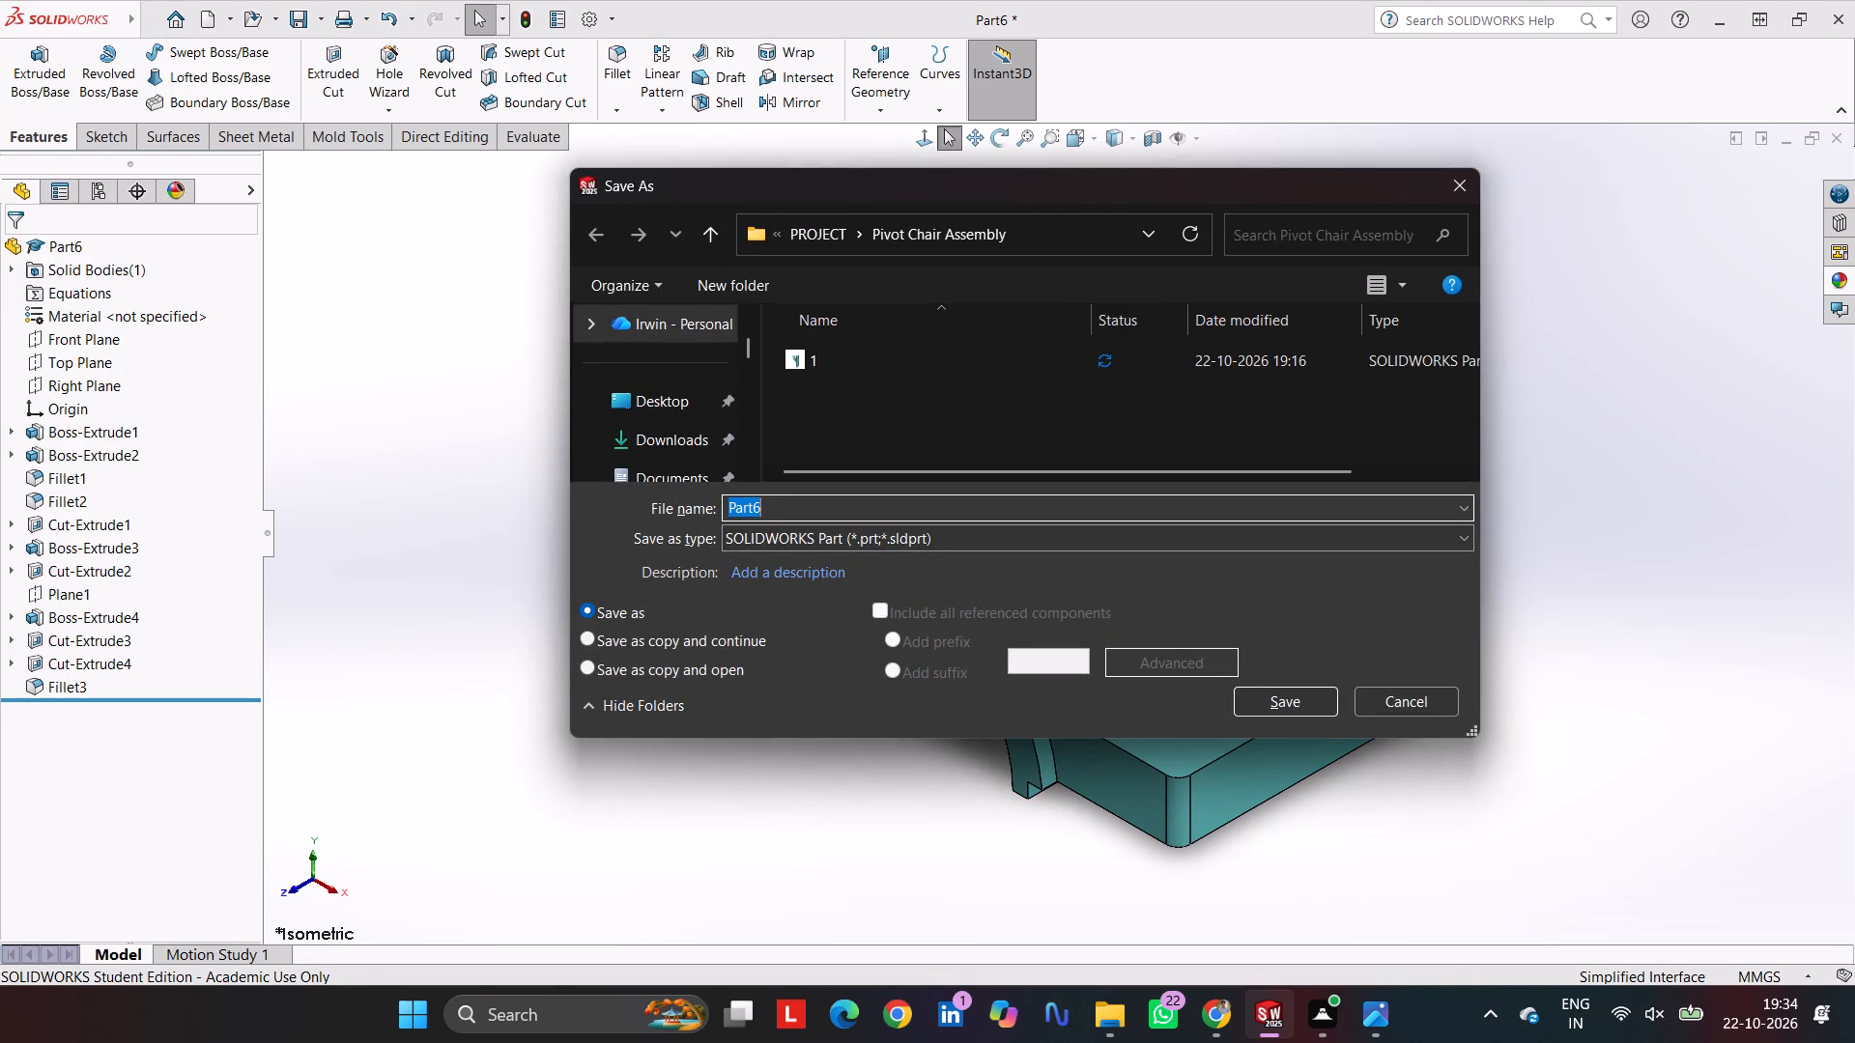
key("2")
key("Return")
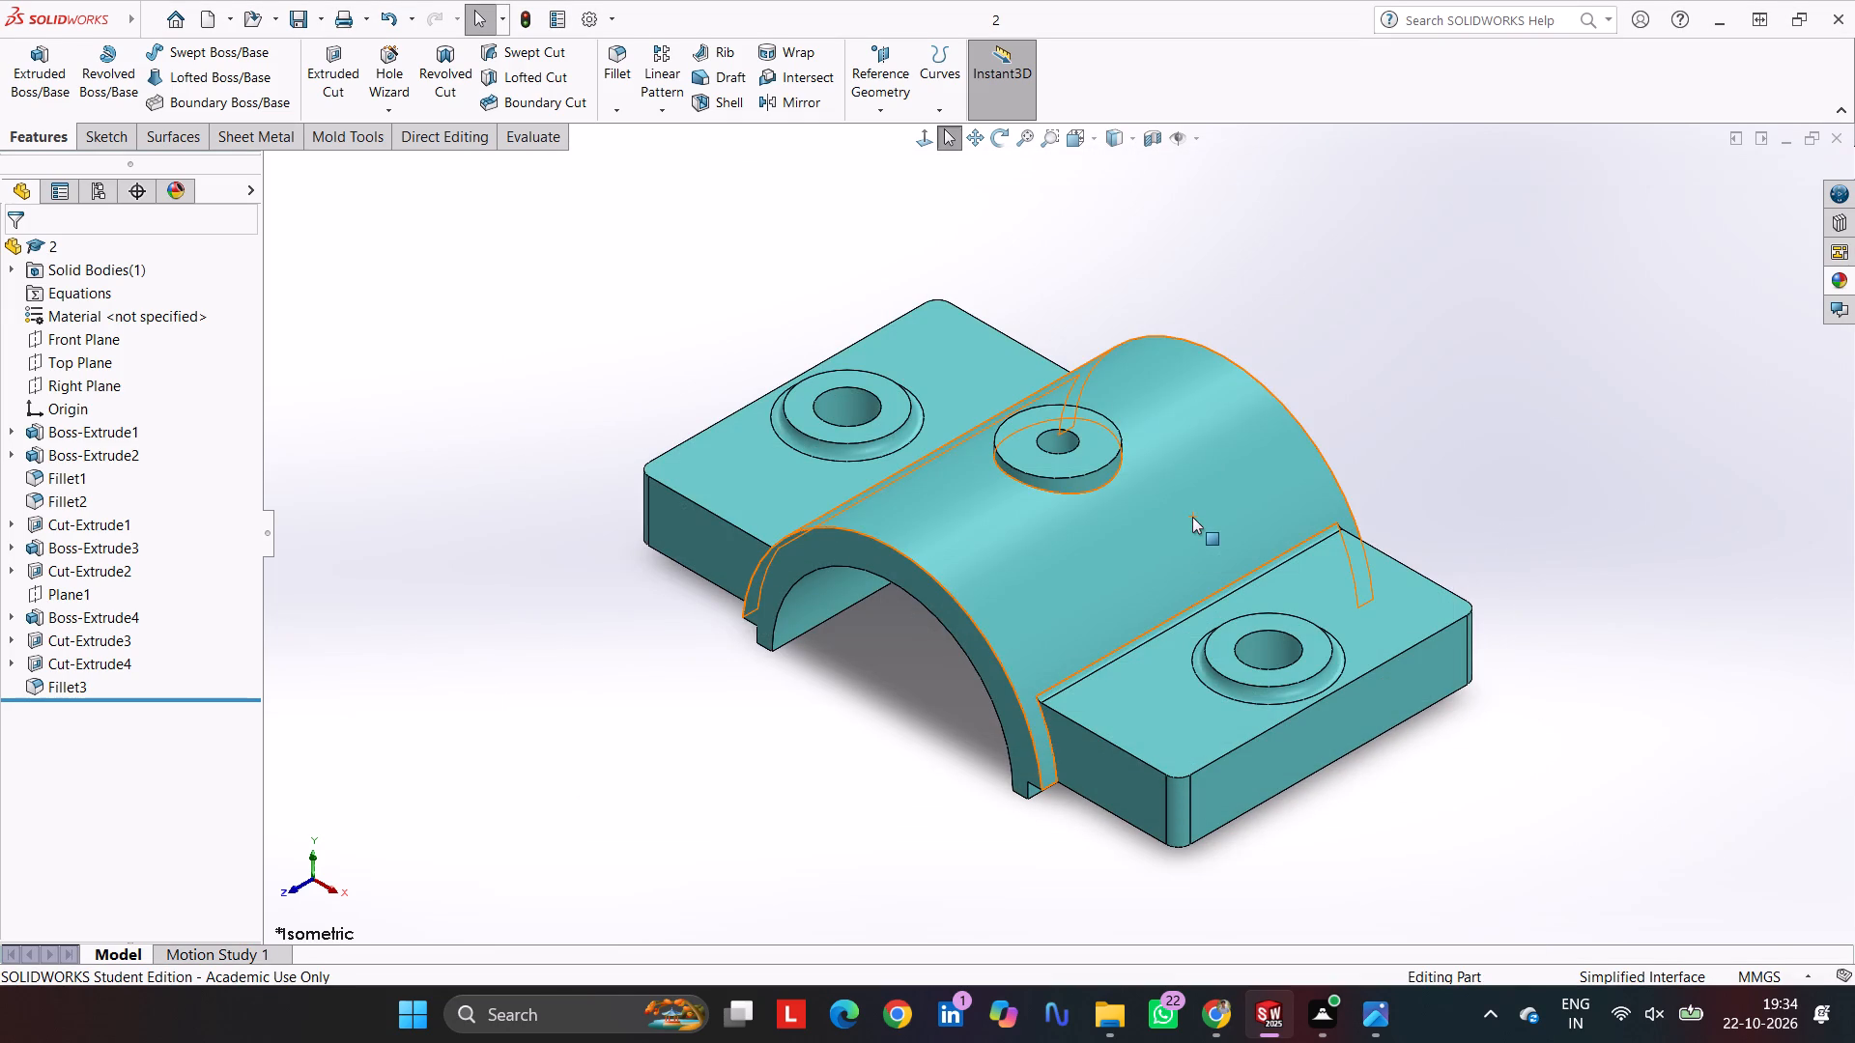
Set the print paper size to A4 for Microsoft Print to PDF.
key("ctrl+p")
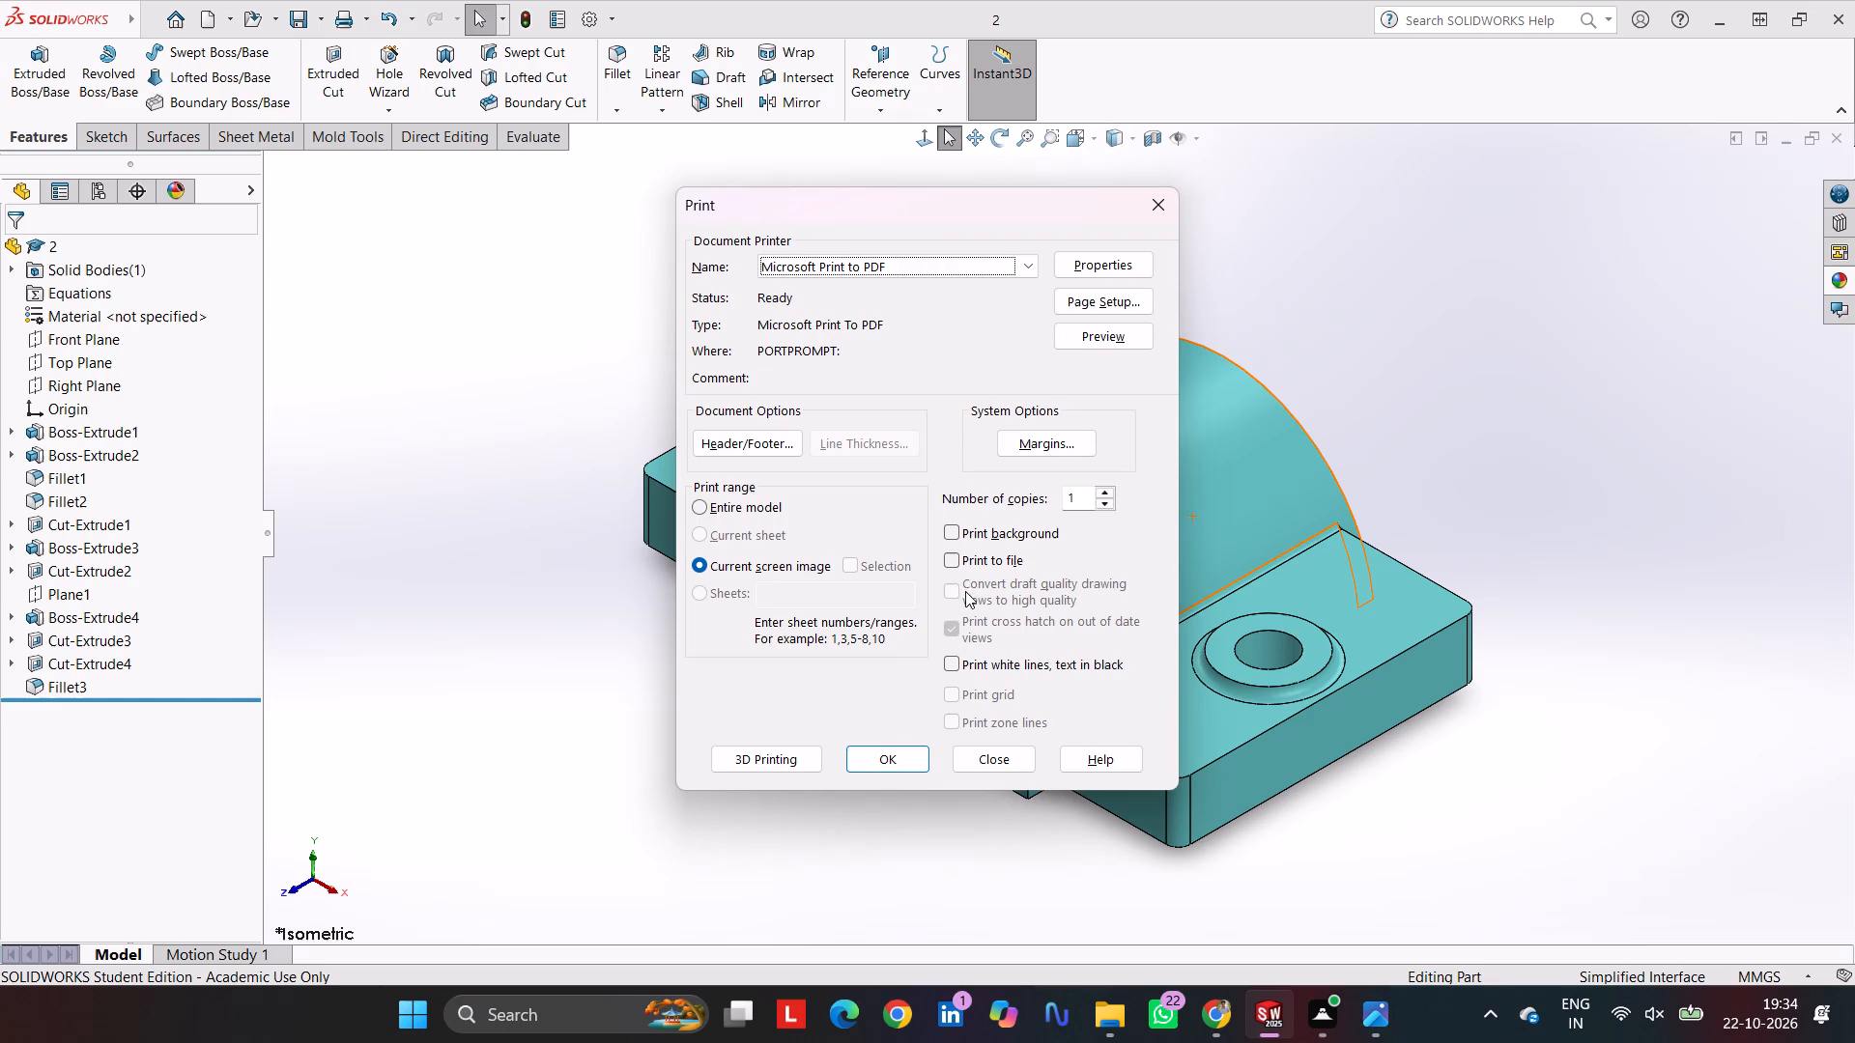
left_click(1083, 296)
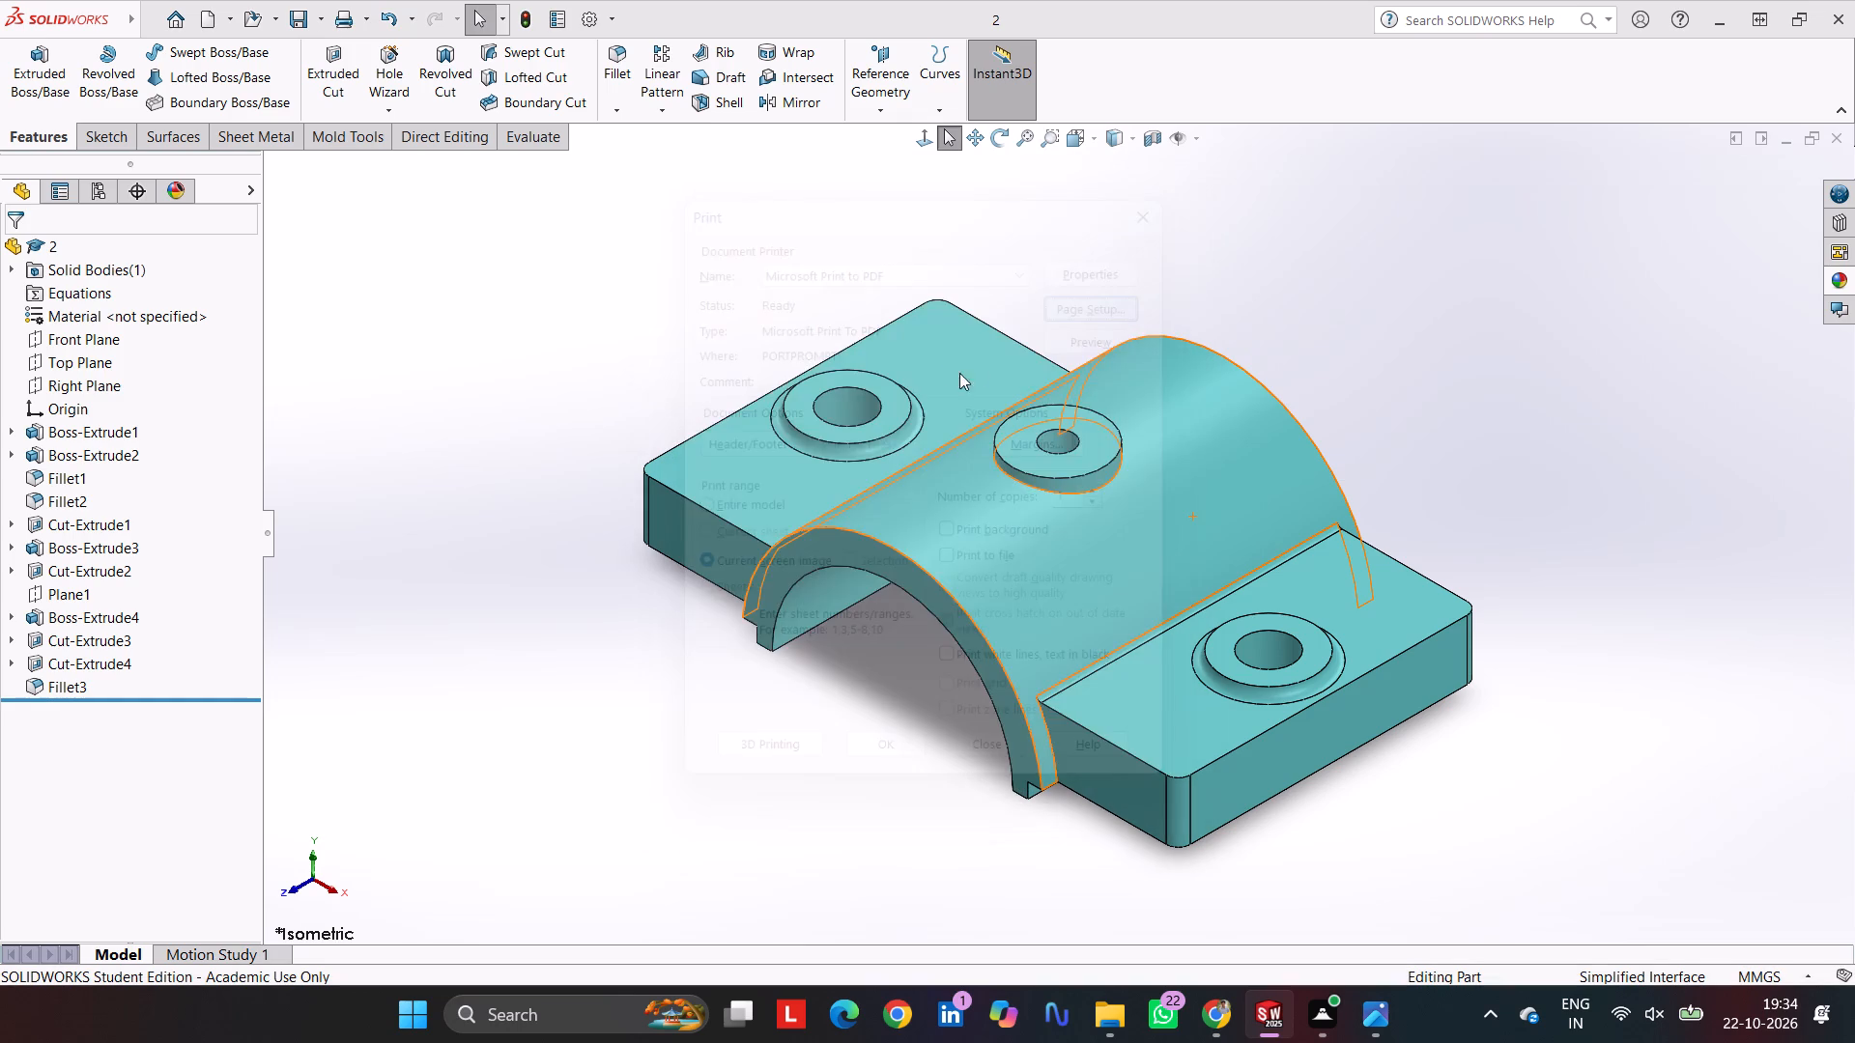
left_click(876, 564)
scroll(885, 444, "up", 3)
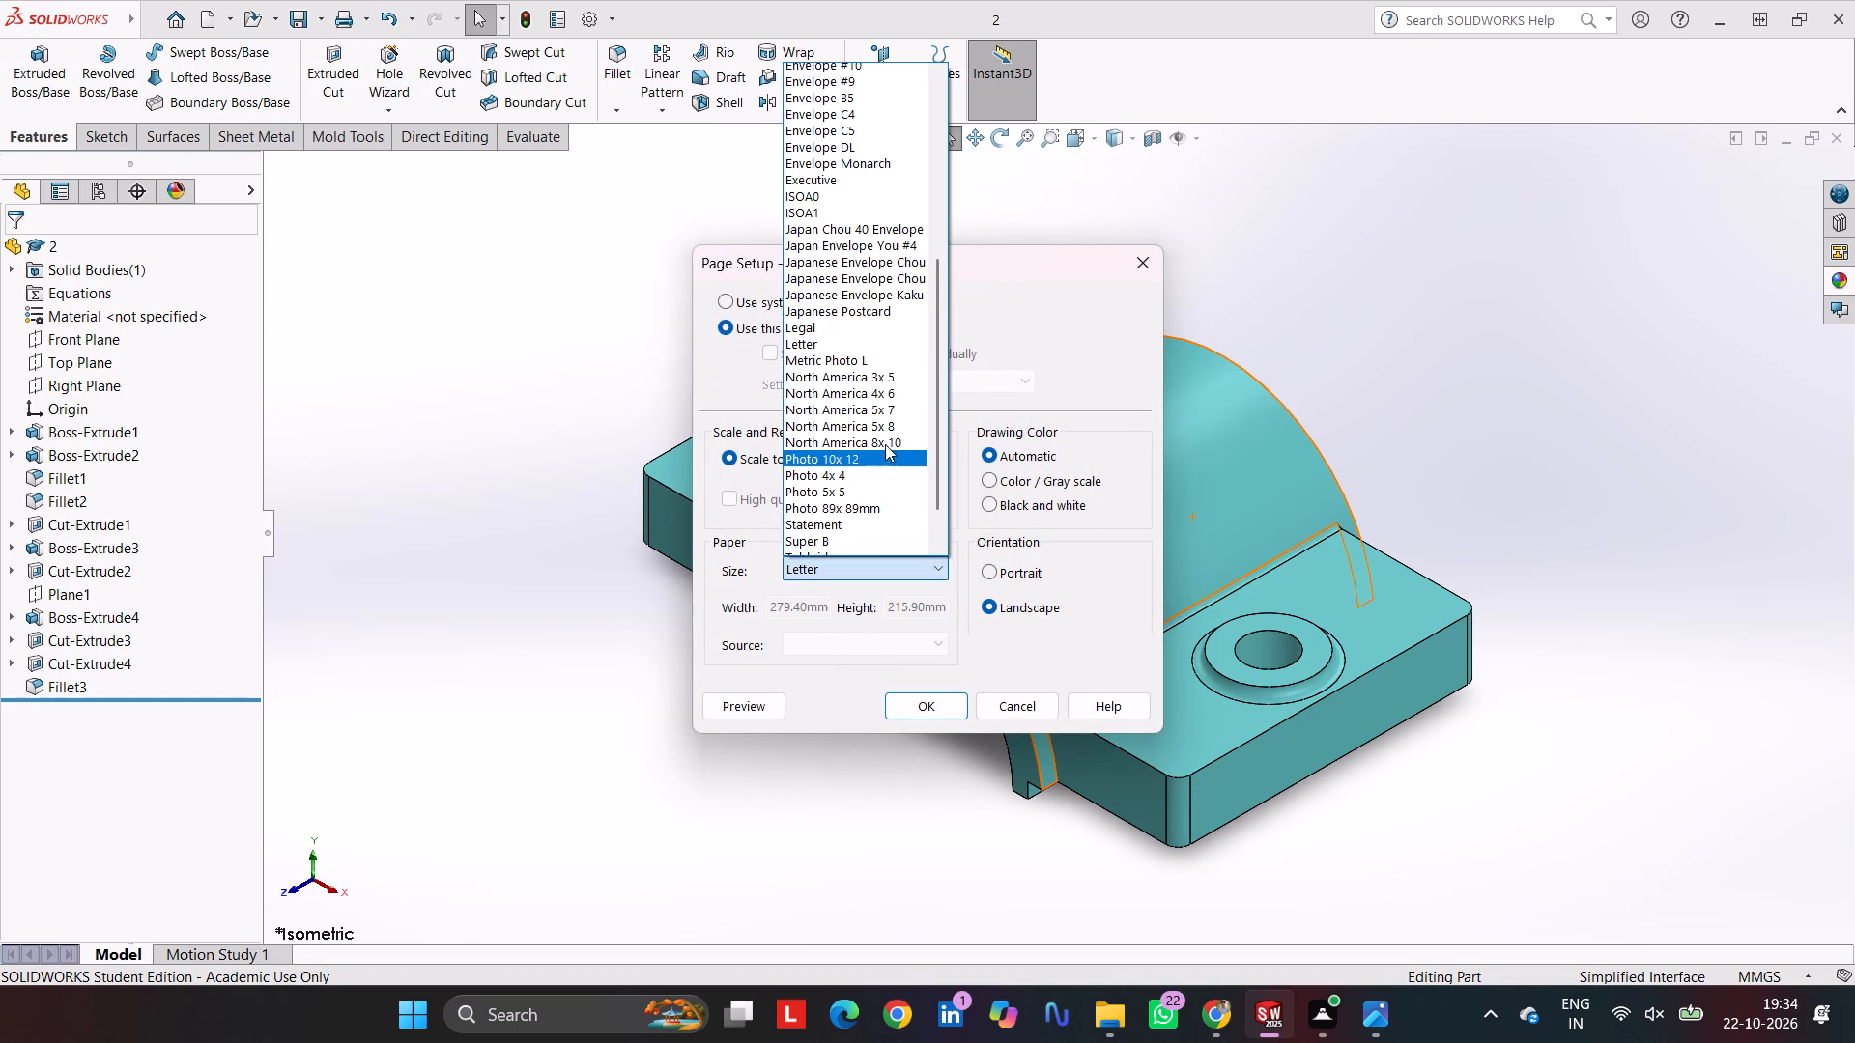
scroll(885, 444, "up", 15)
left_click(856, 104)
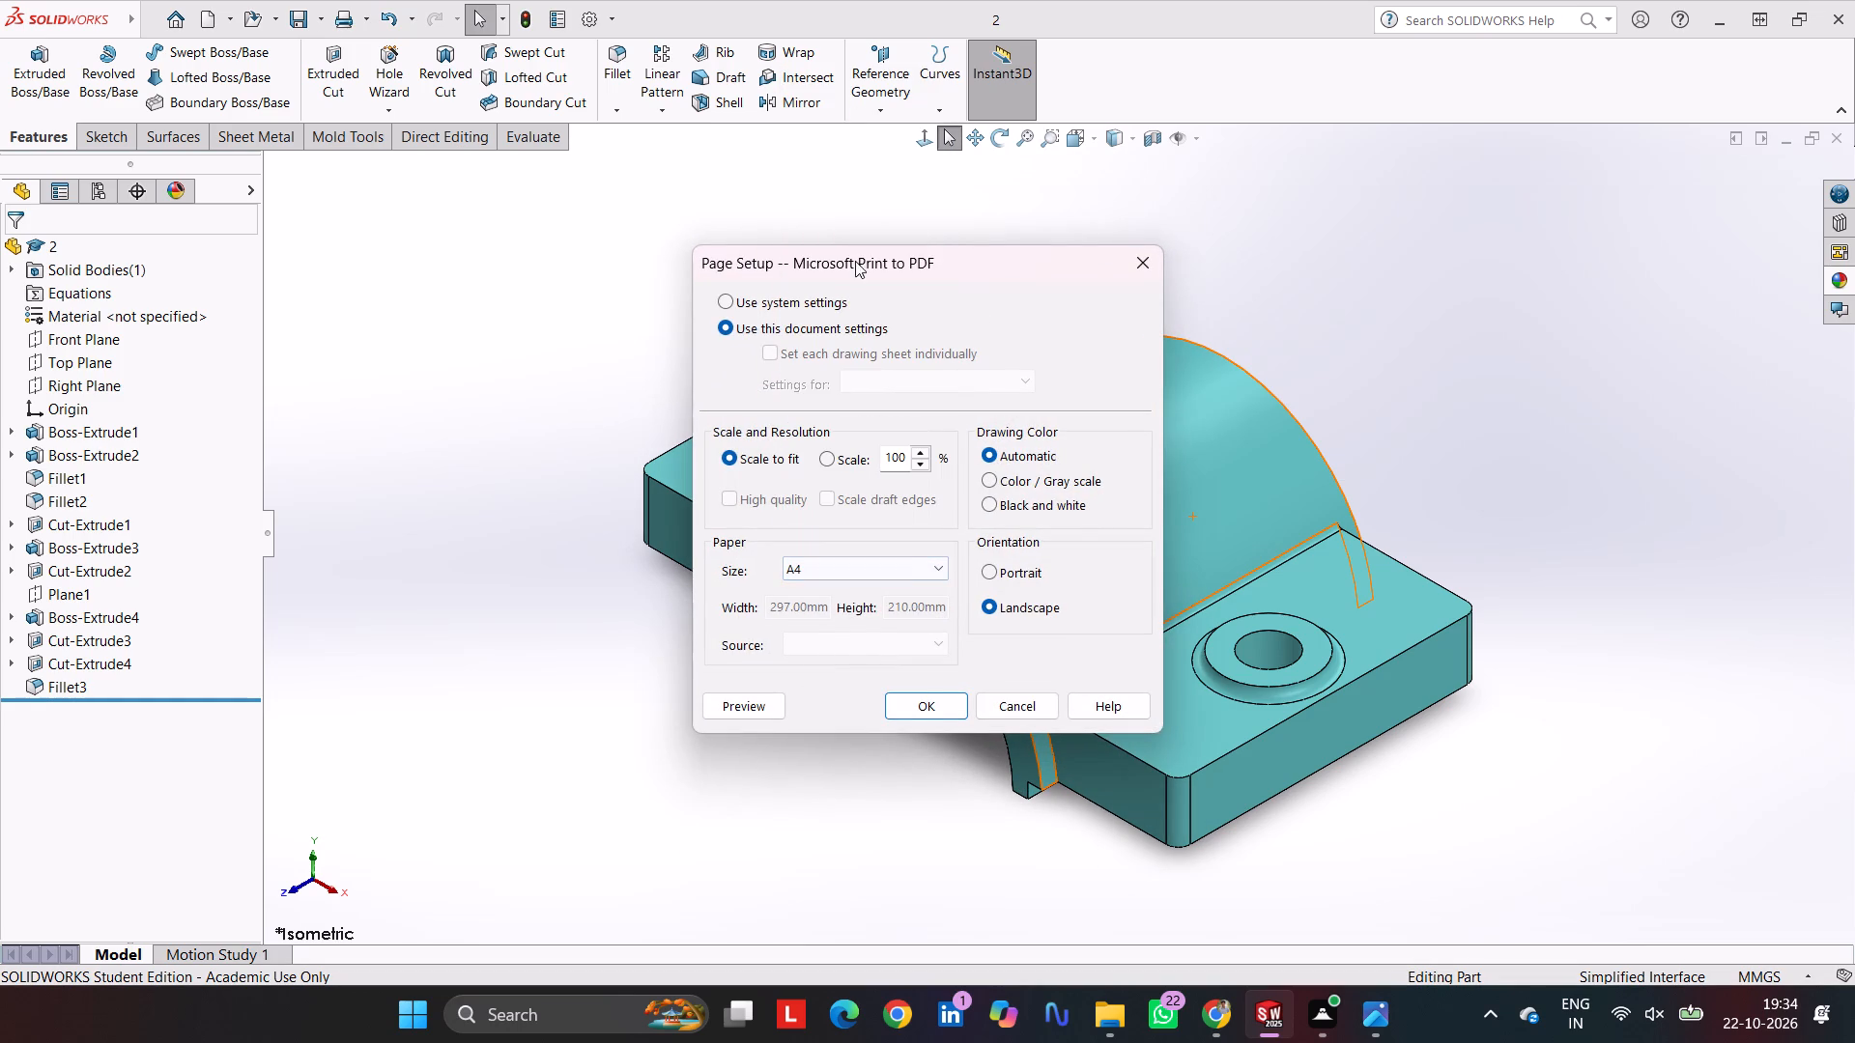
left_click(928, 723)
left_click(928, 713)
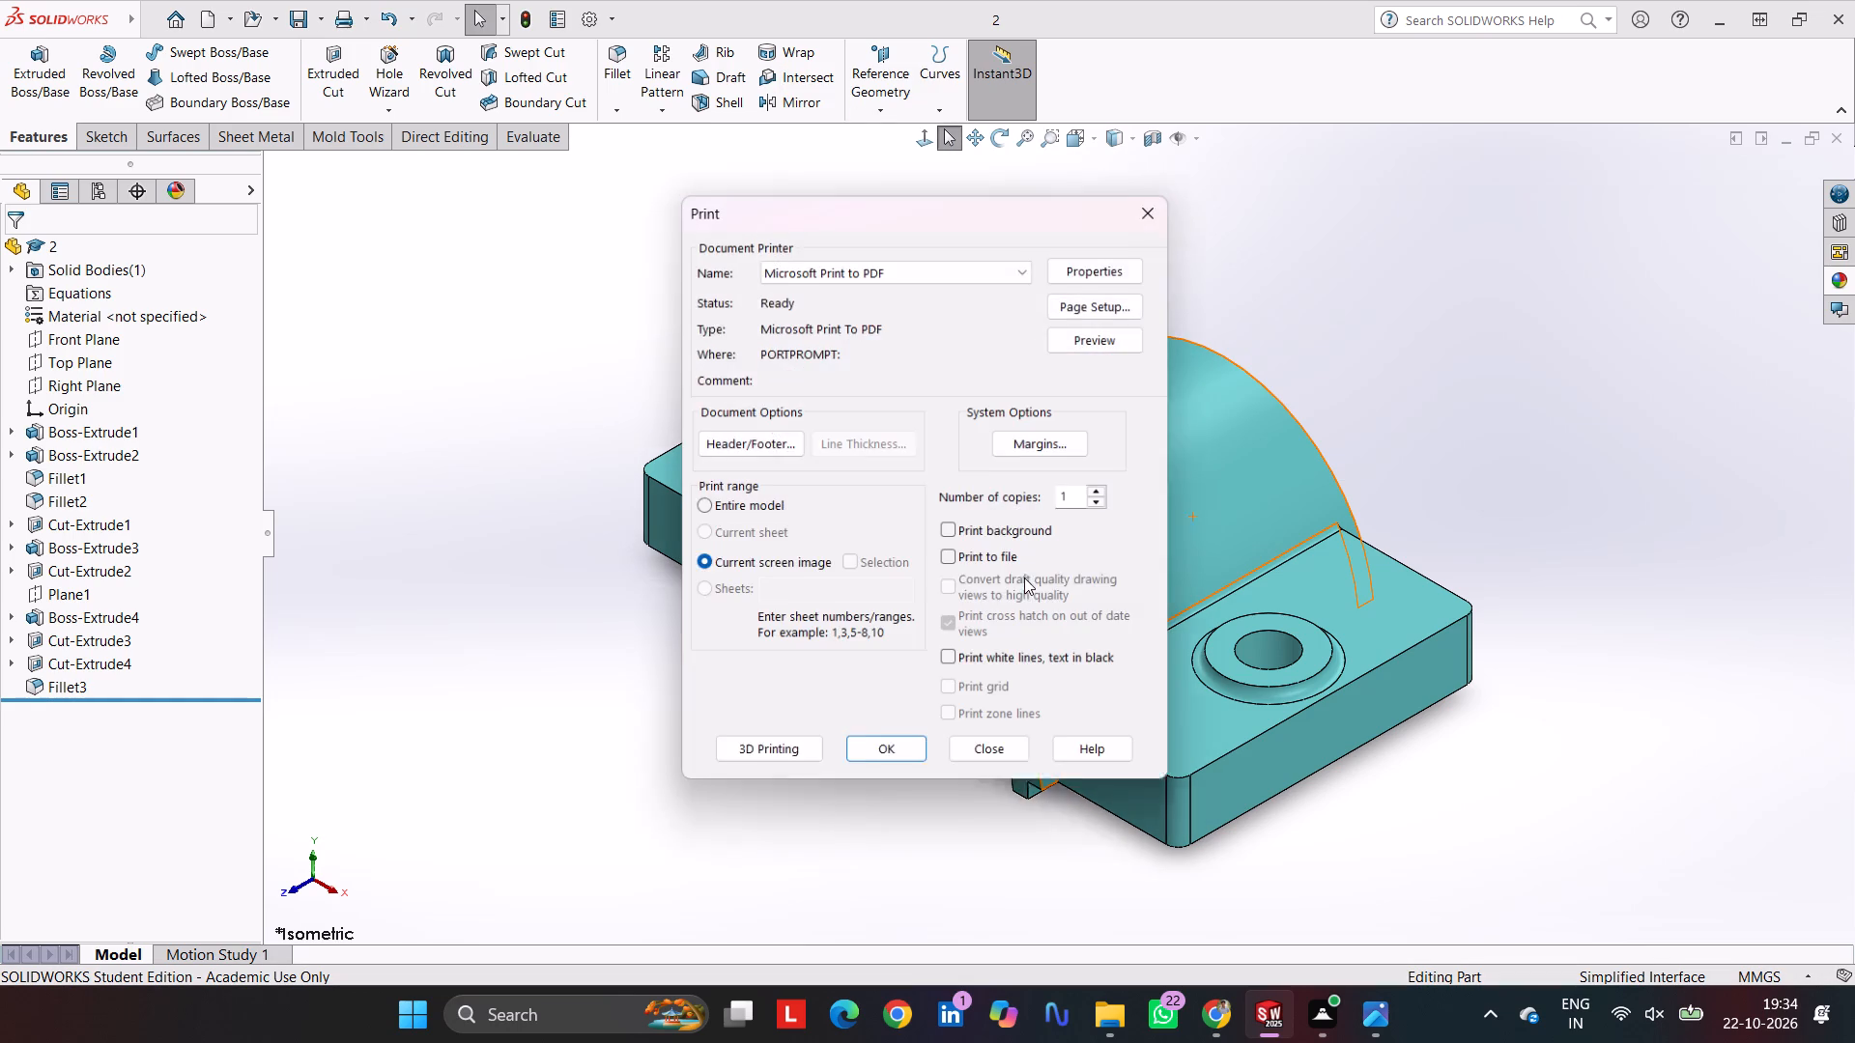
Print the current screen image to a PDF named 2 in the Pivot Chair Assembly folder.
left_click(881, 760)
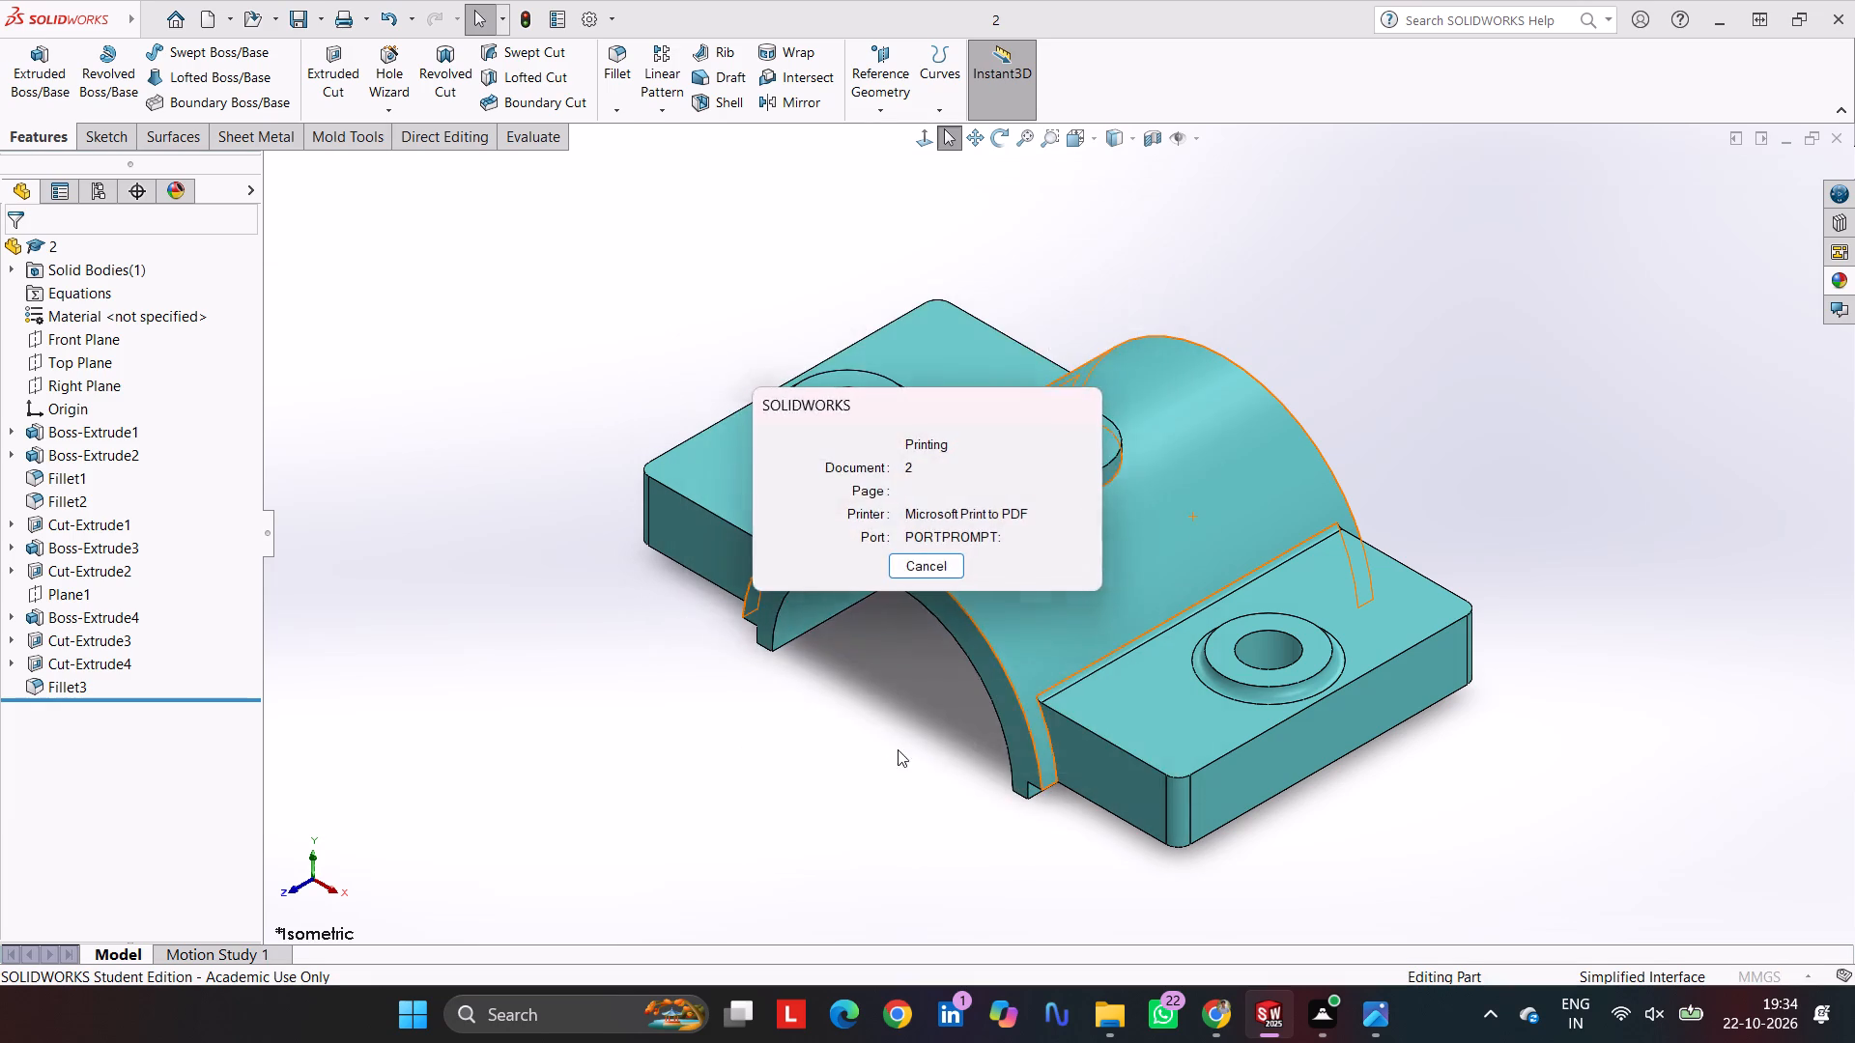
key("2")
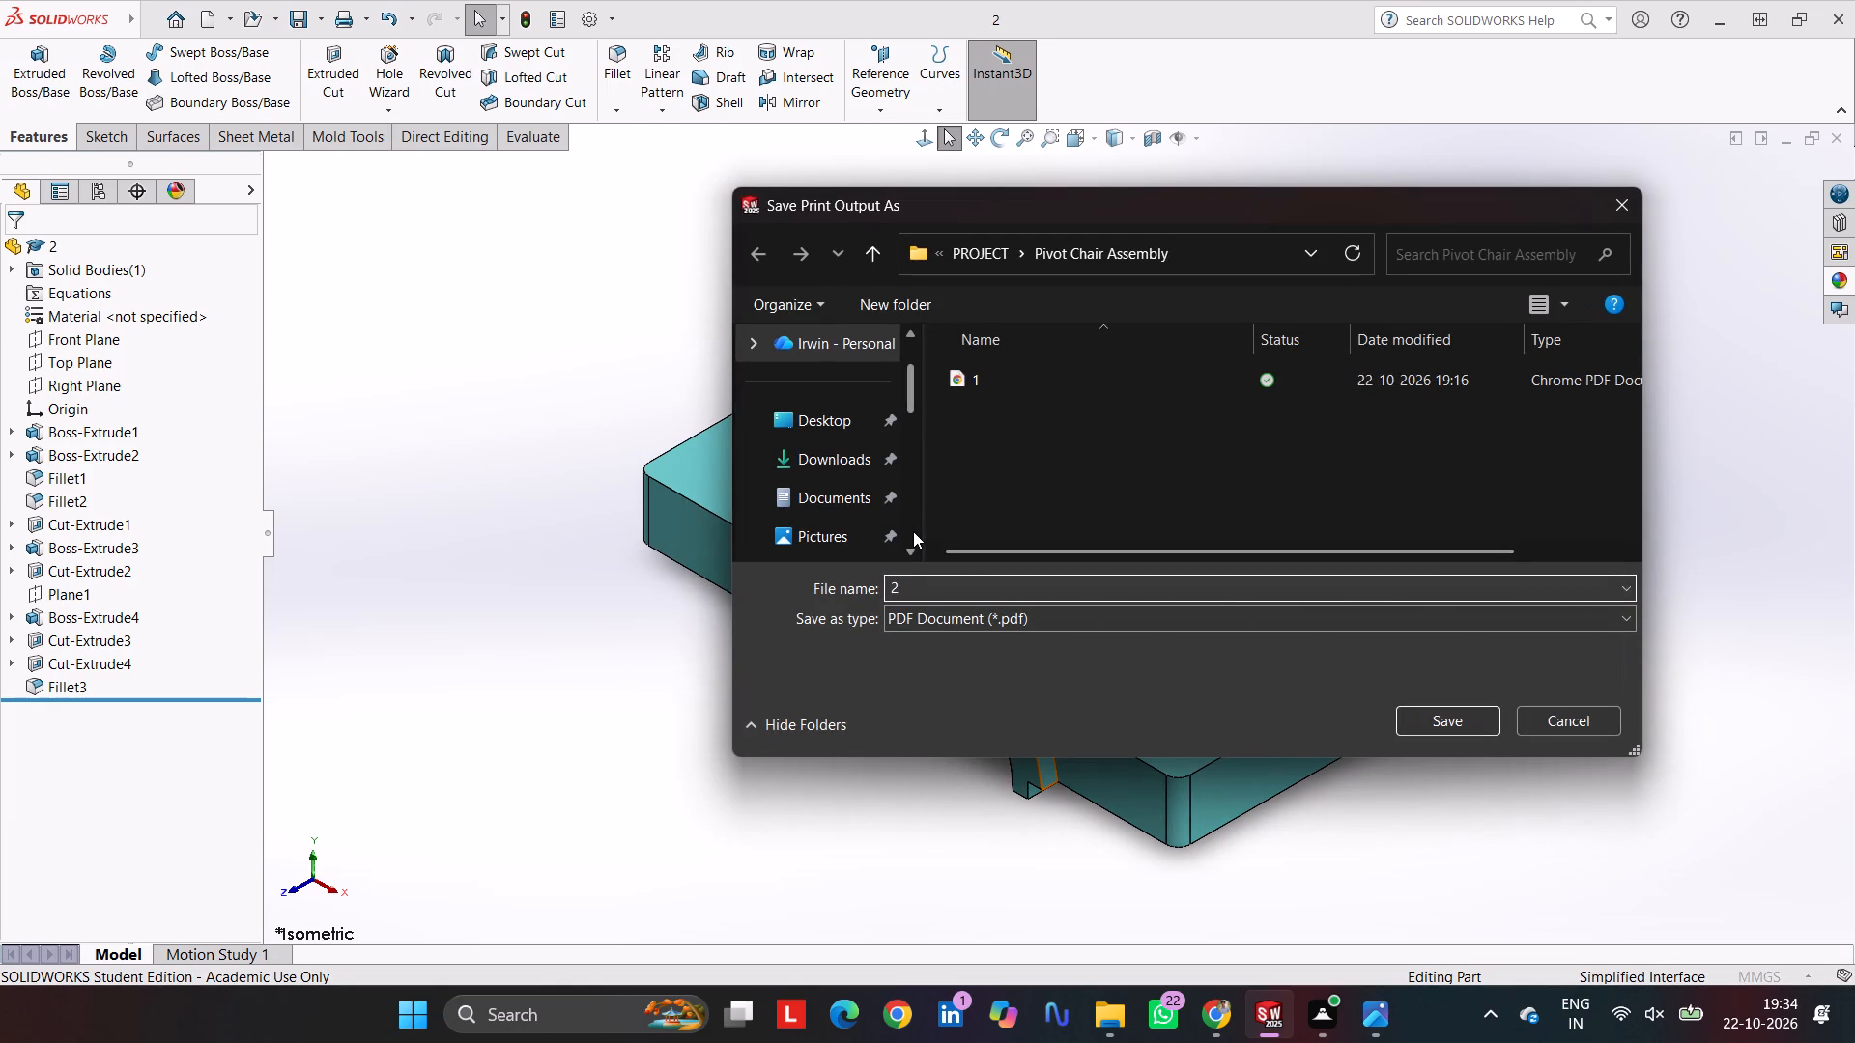
key("Return")
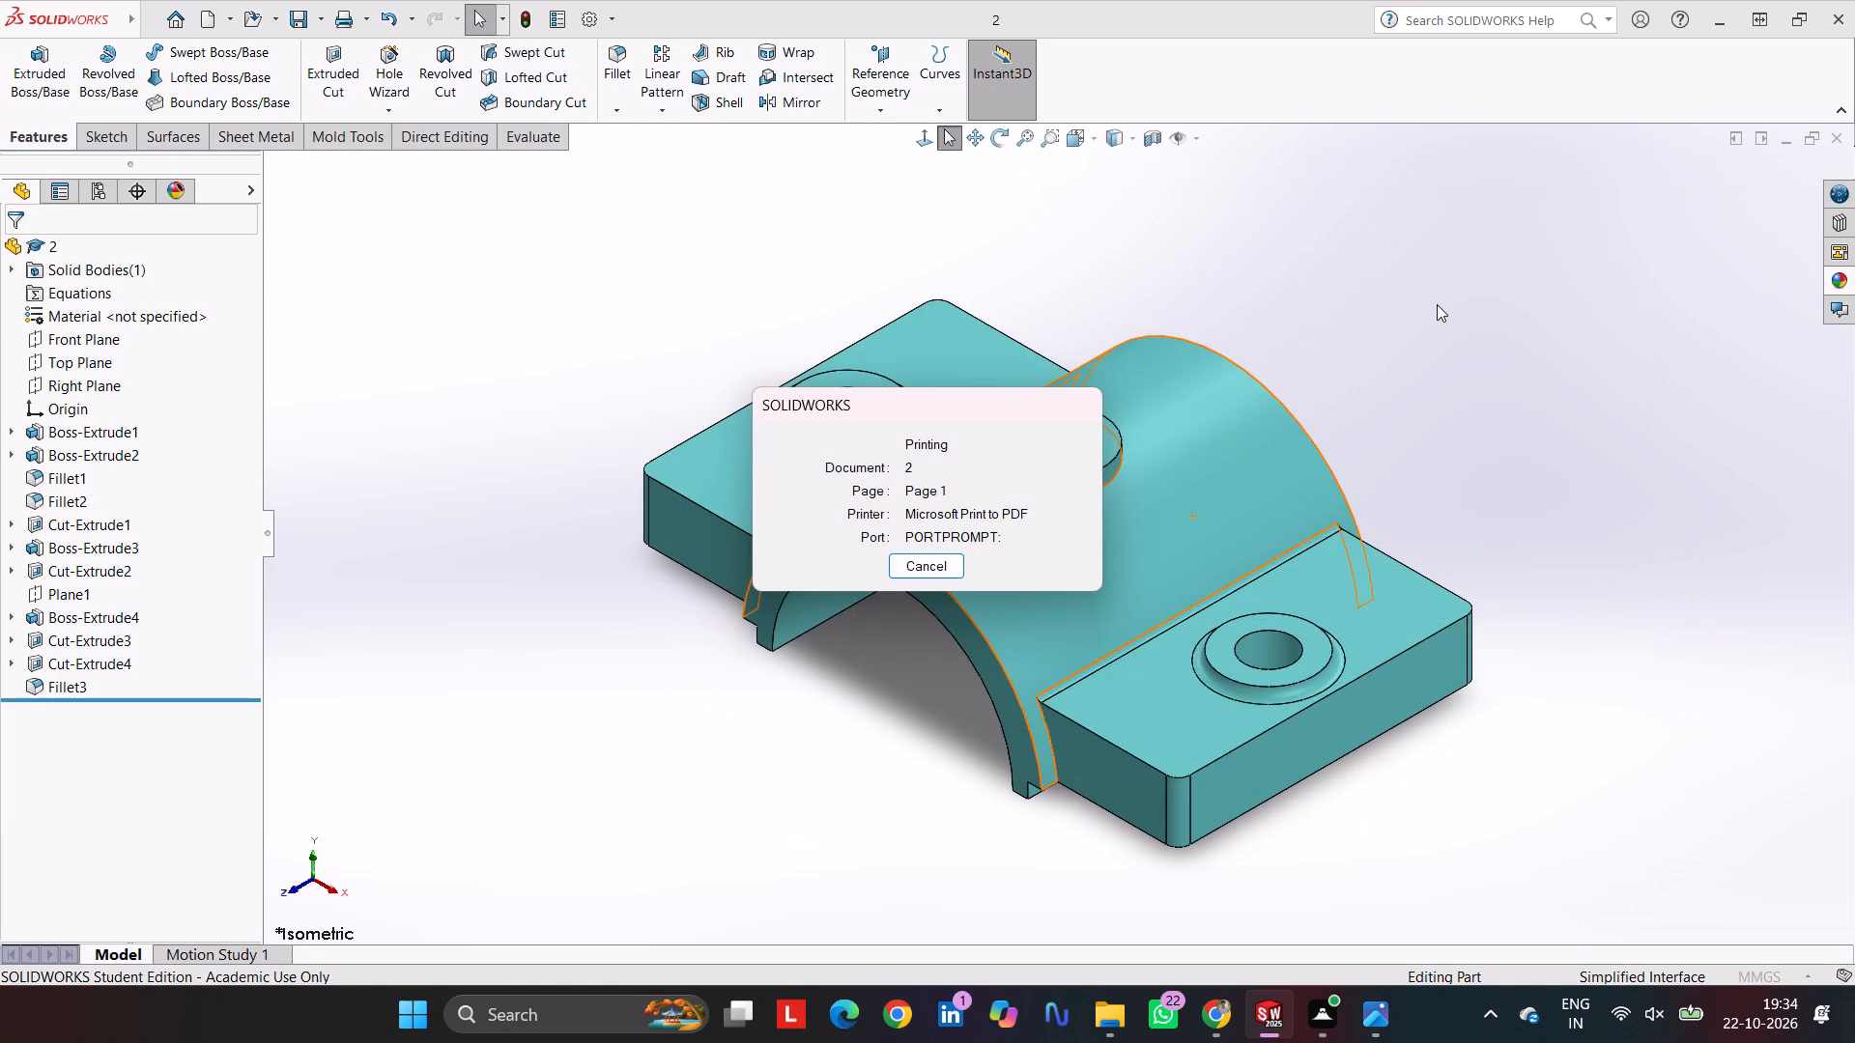
left_click(1437, 304)
Create a new part document.
key("ctrl+n")
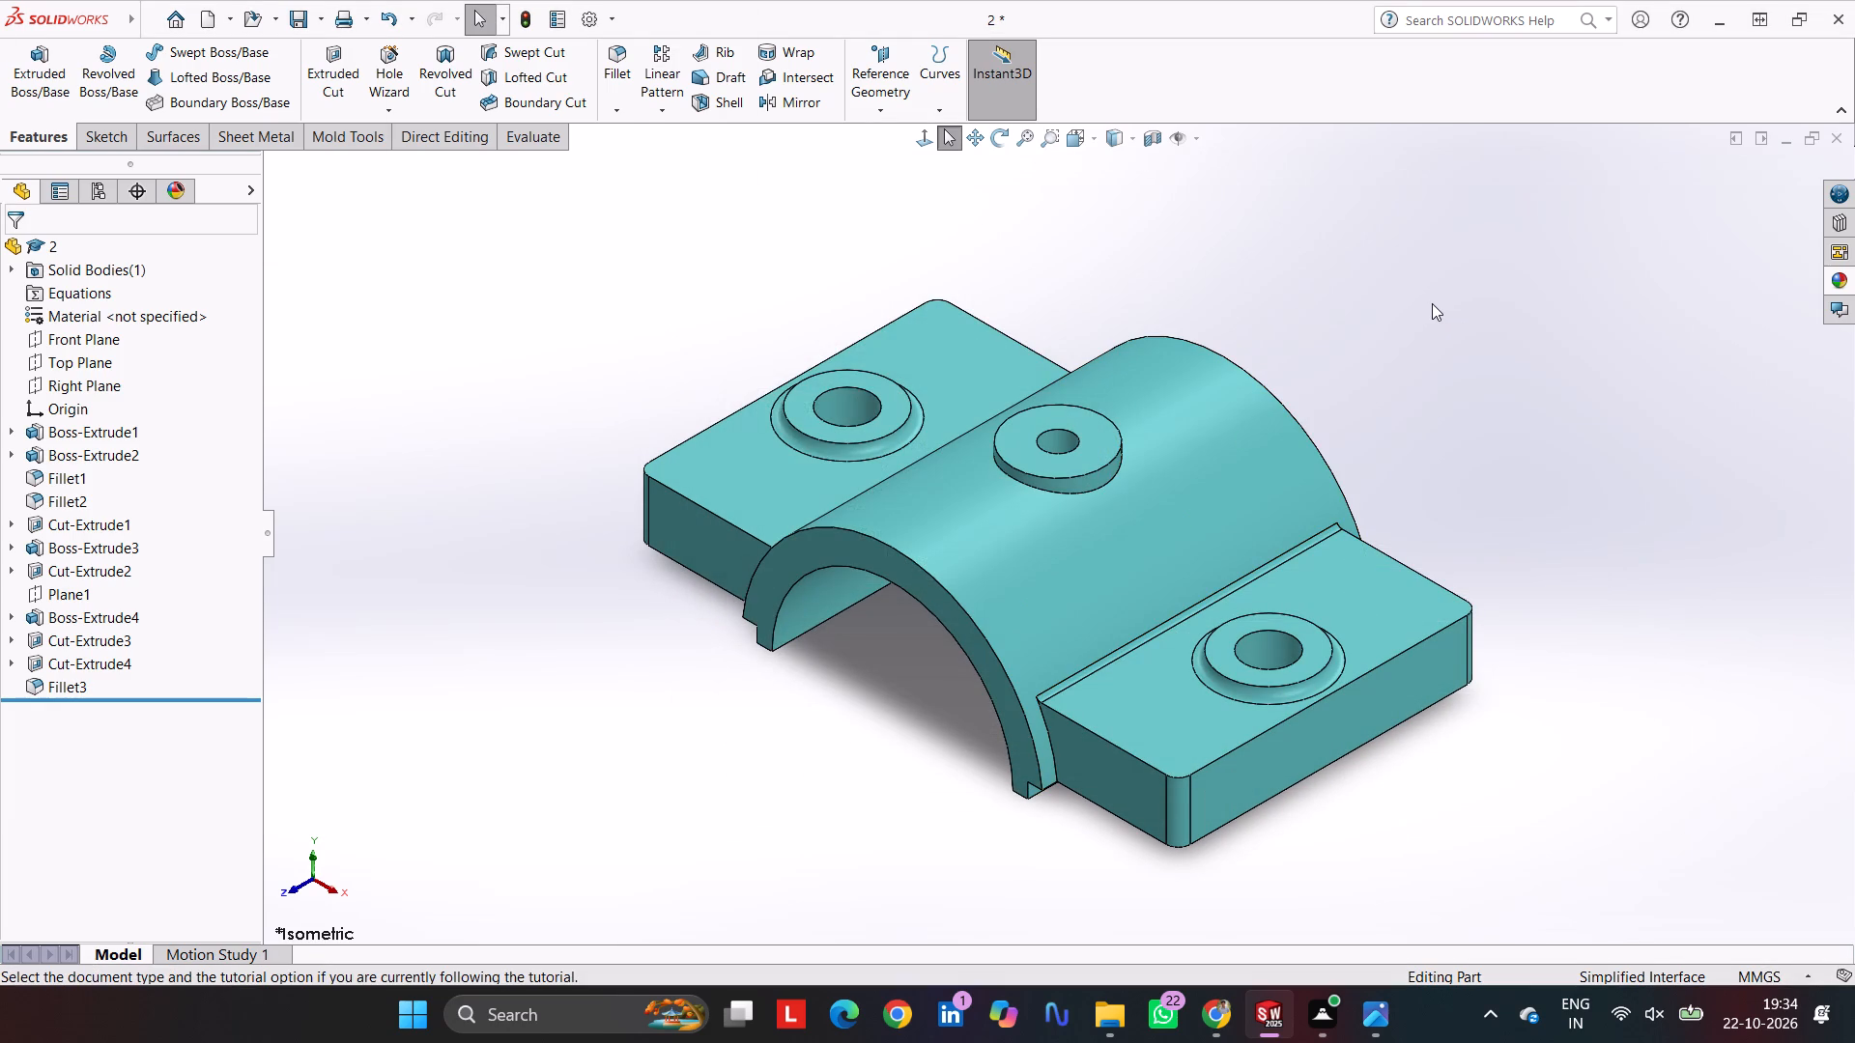
key("Return")
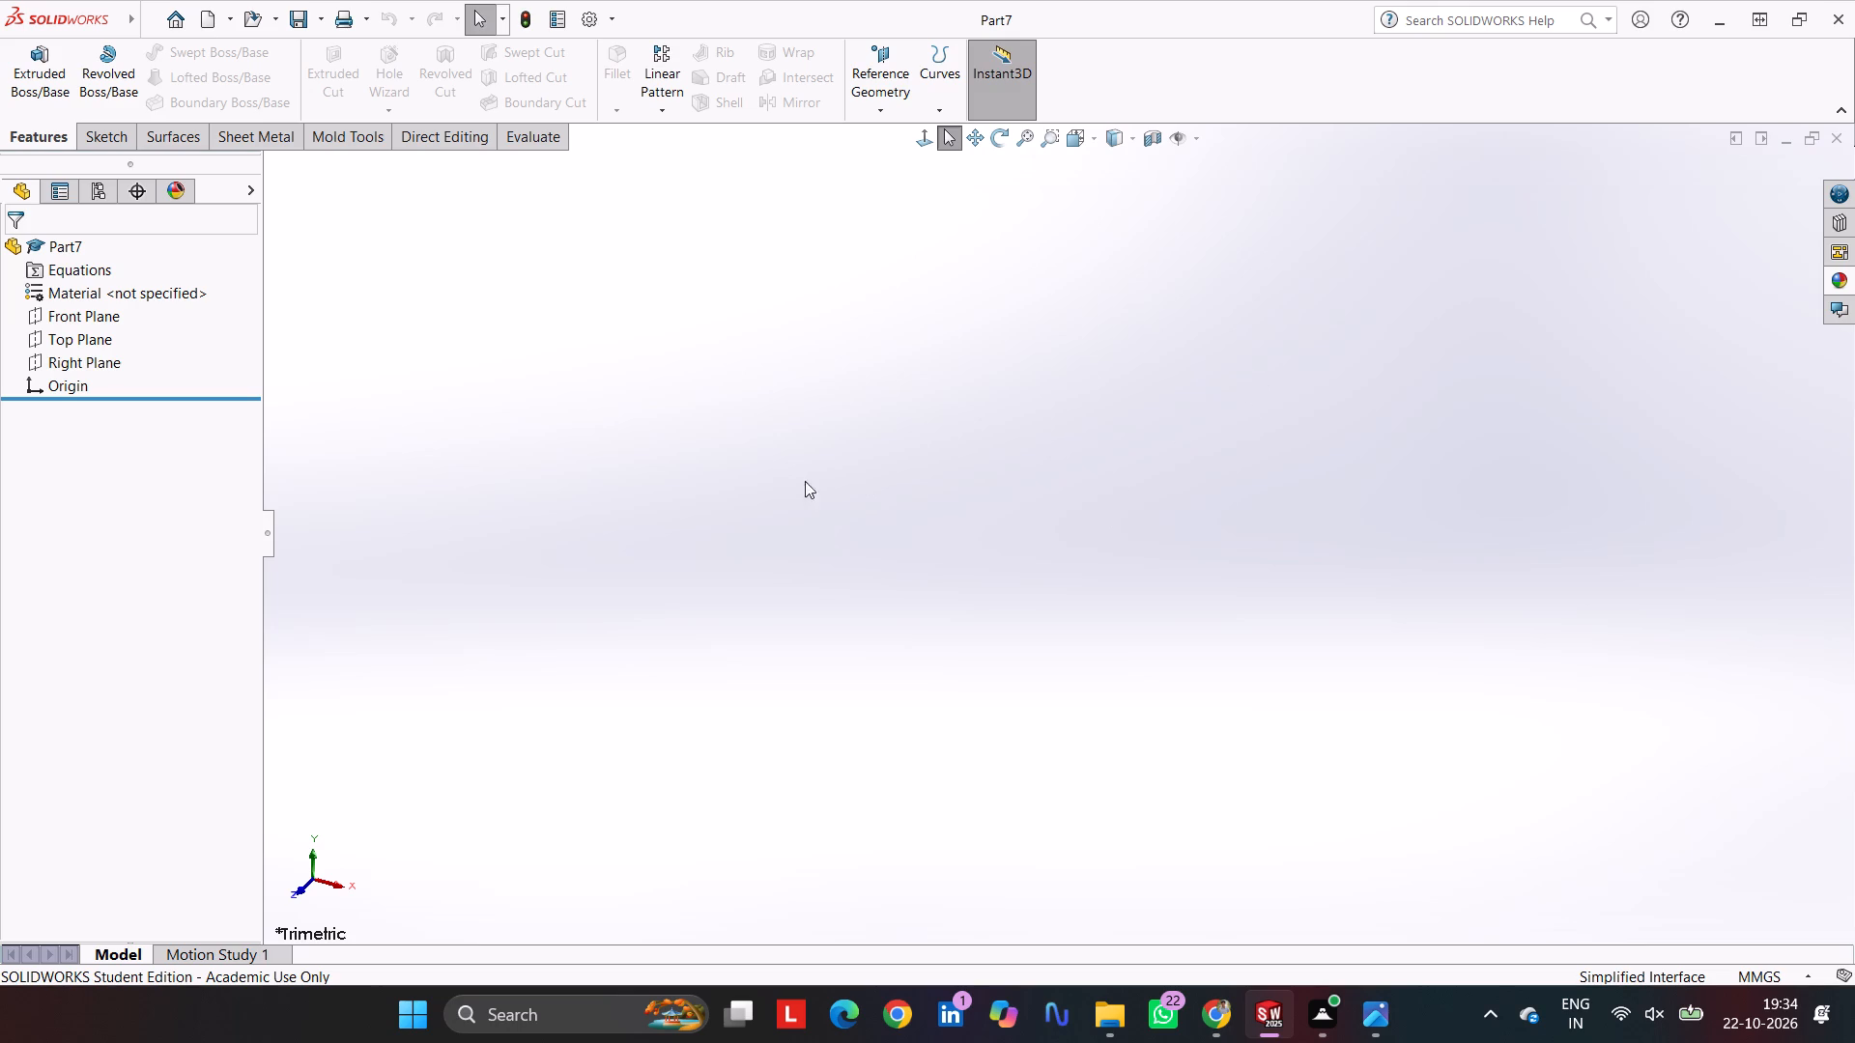
Sketch a circle centred on the origin on the Front Plane and dimension its diameter to 16 mm.
left_click(63, 311)
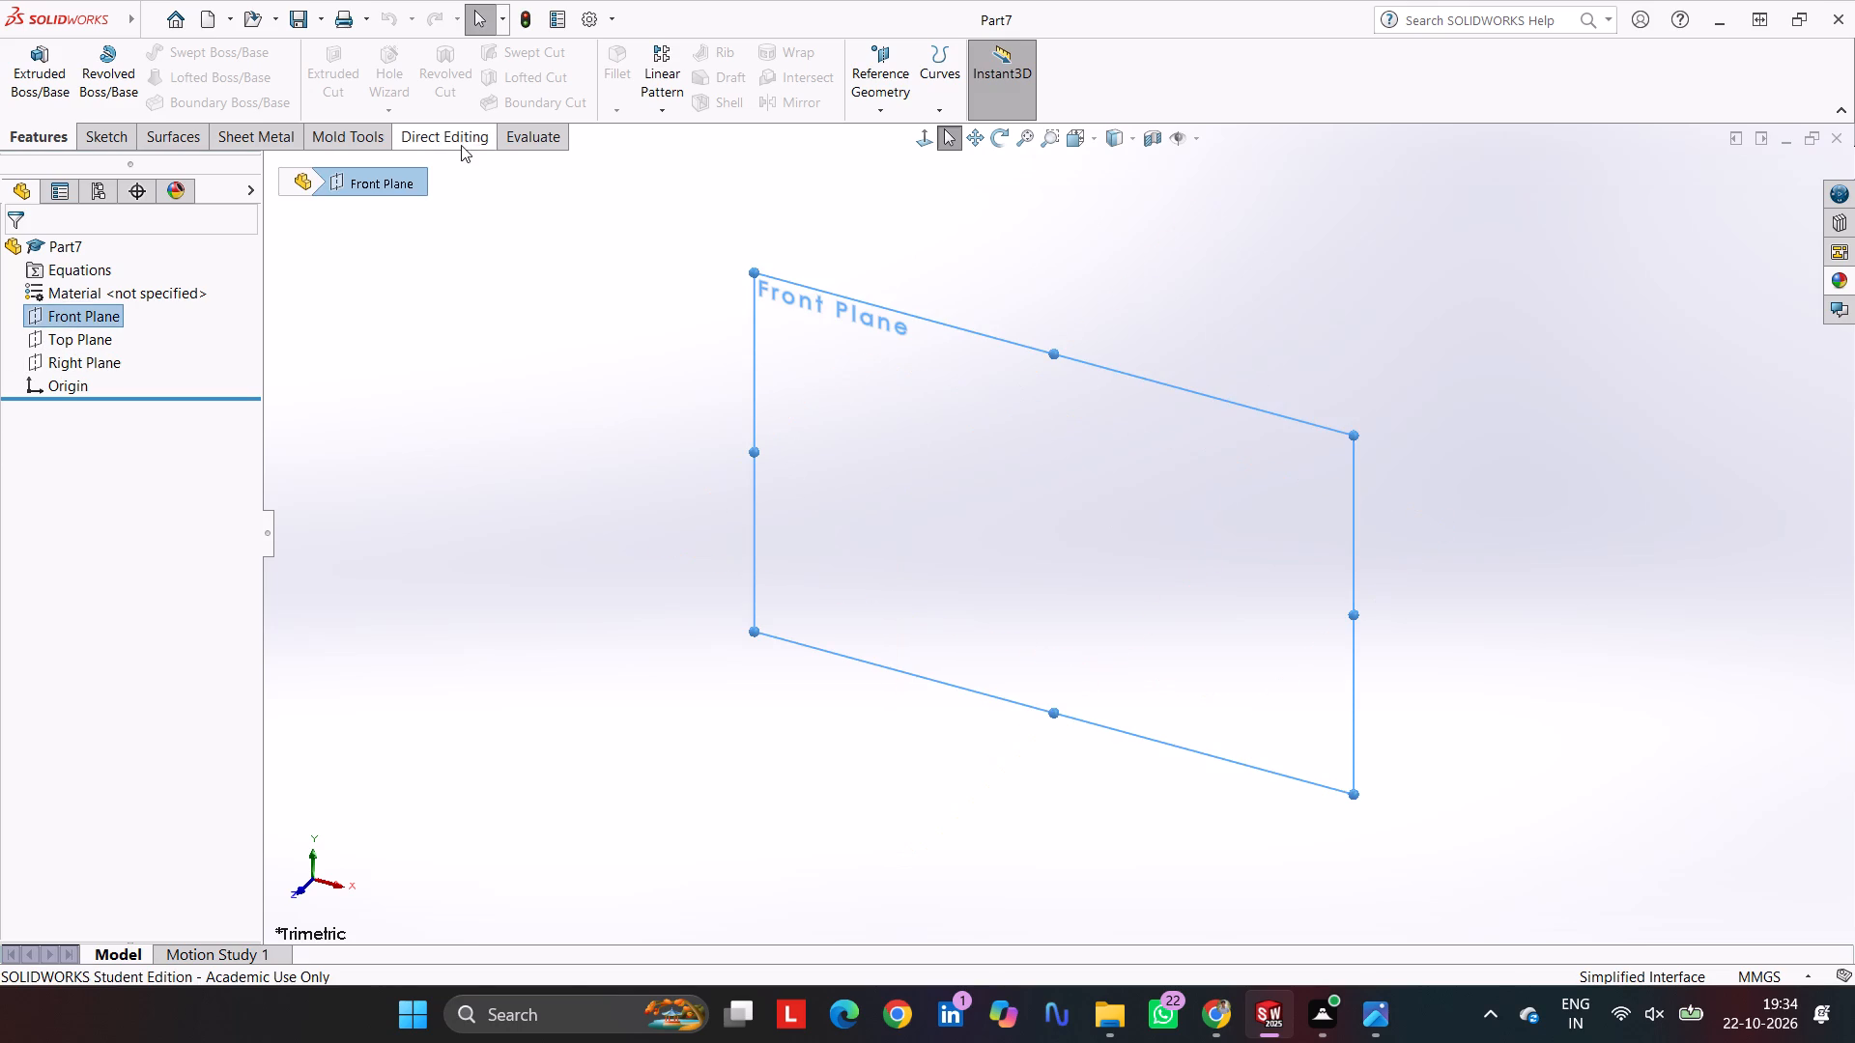
left_click(98, 138)
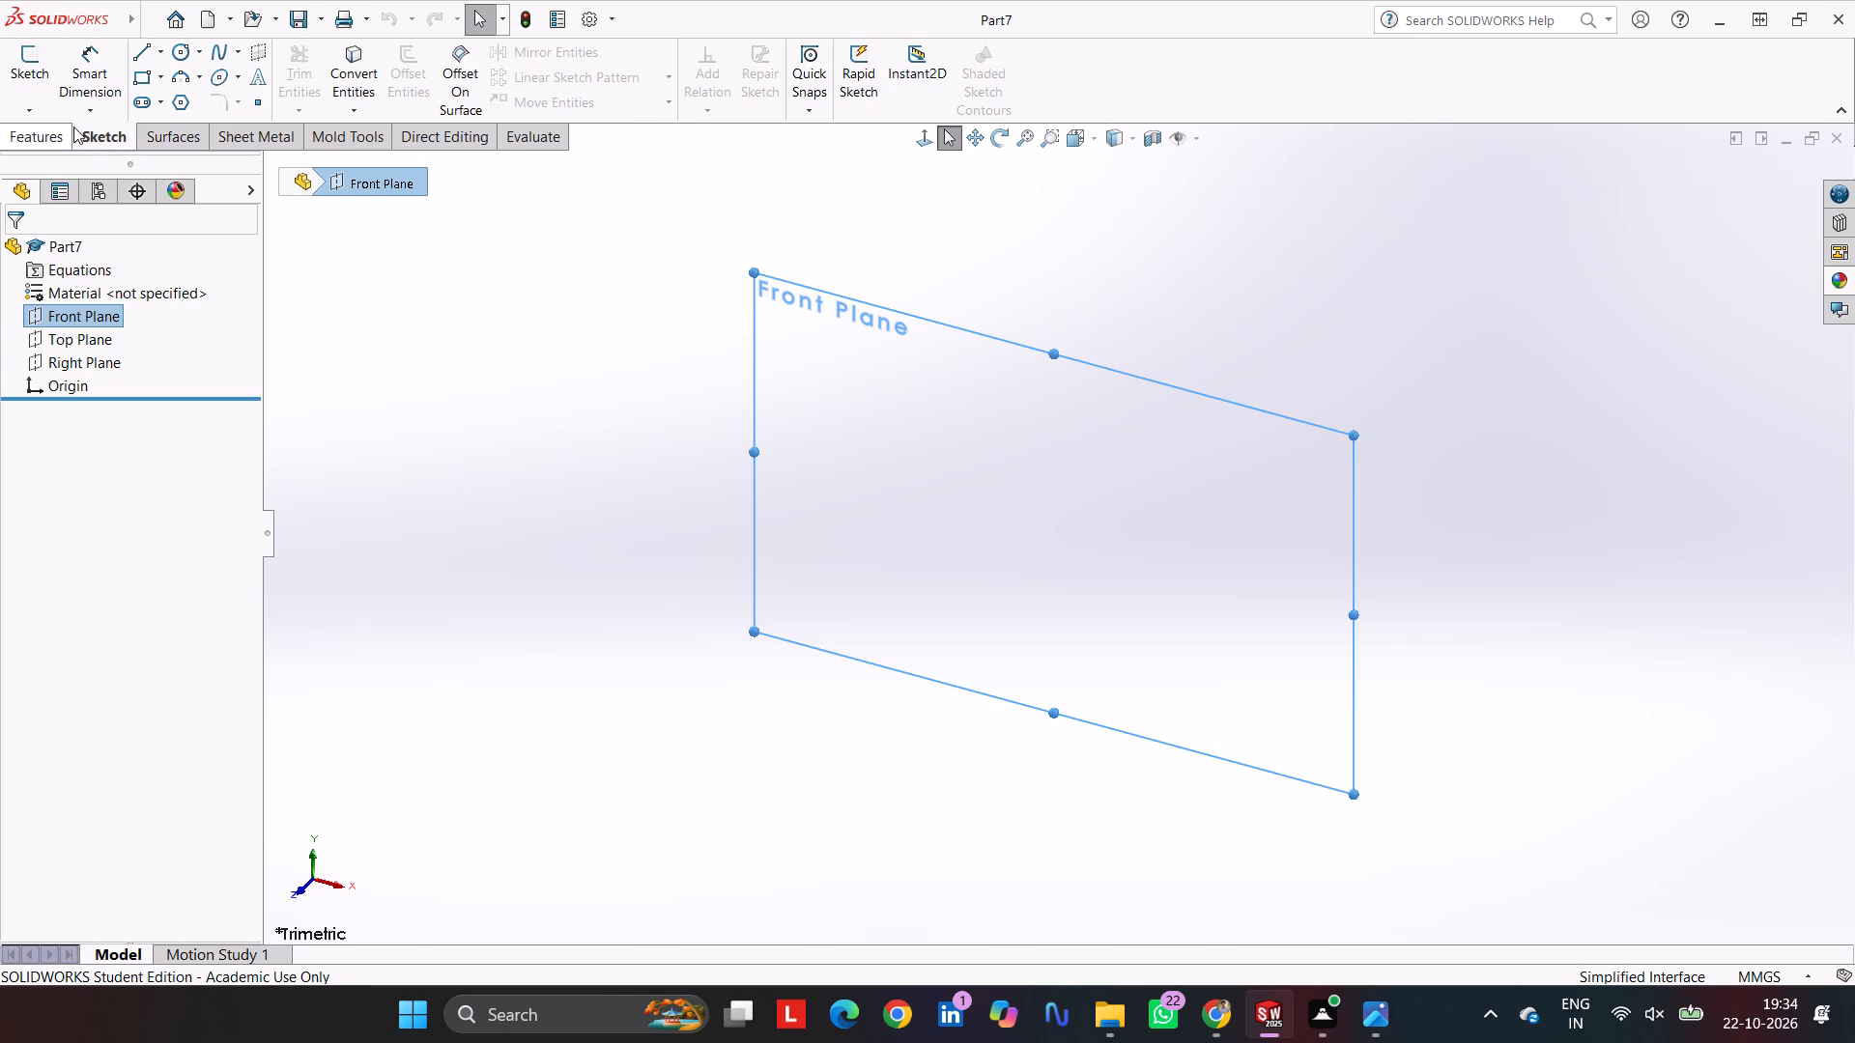
left_click(31, 52)
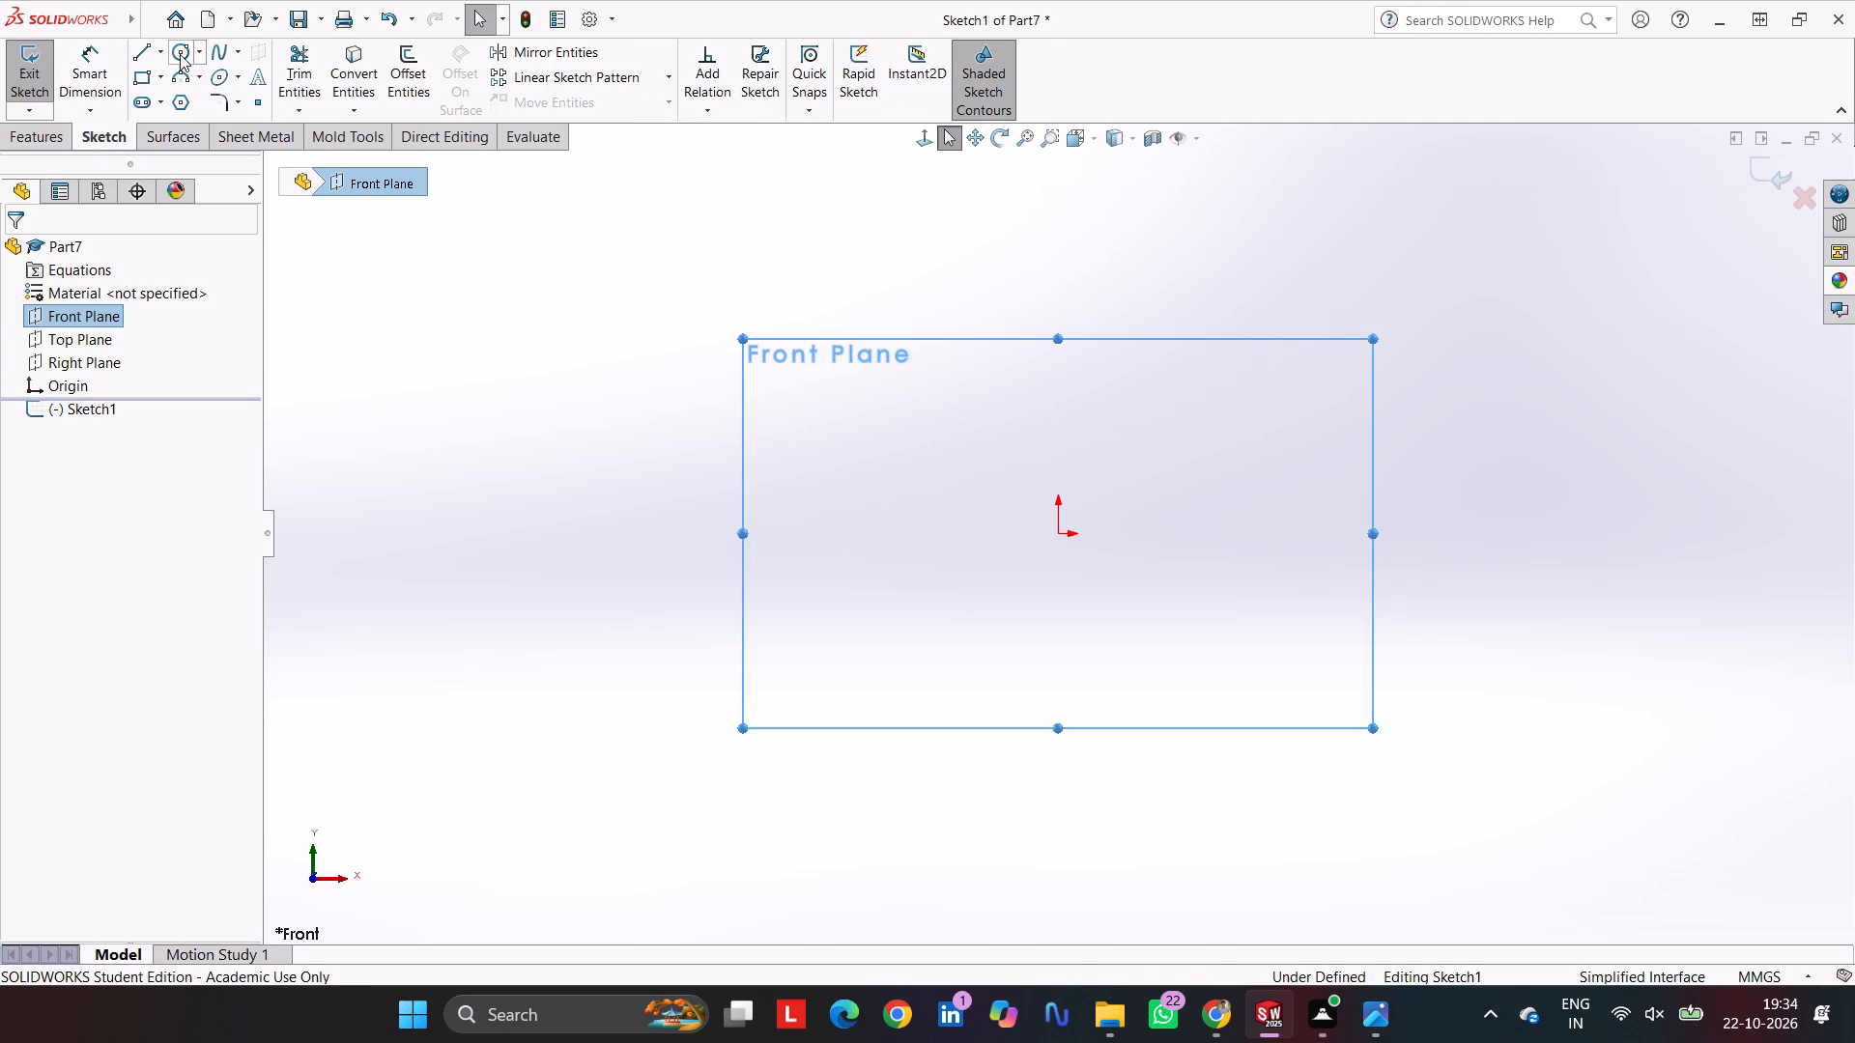
left_click(180, 54)
left_click(1053, 536)
left_click_drag(953, 461, 917, 430)
left_click_drag(105, 56, 117, 62)
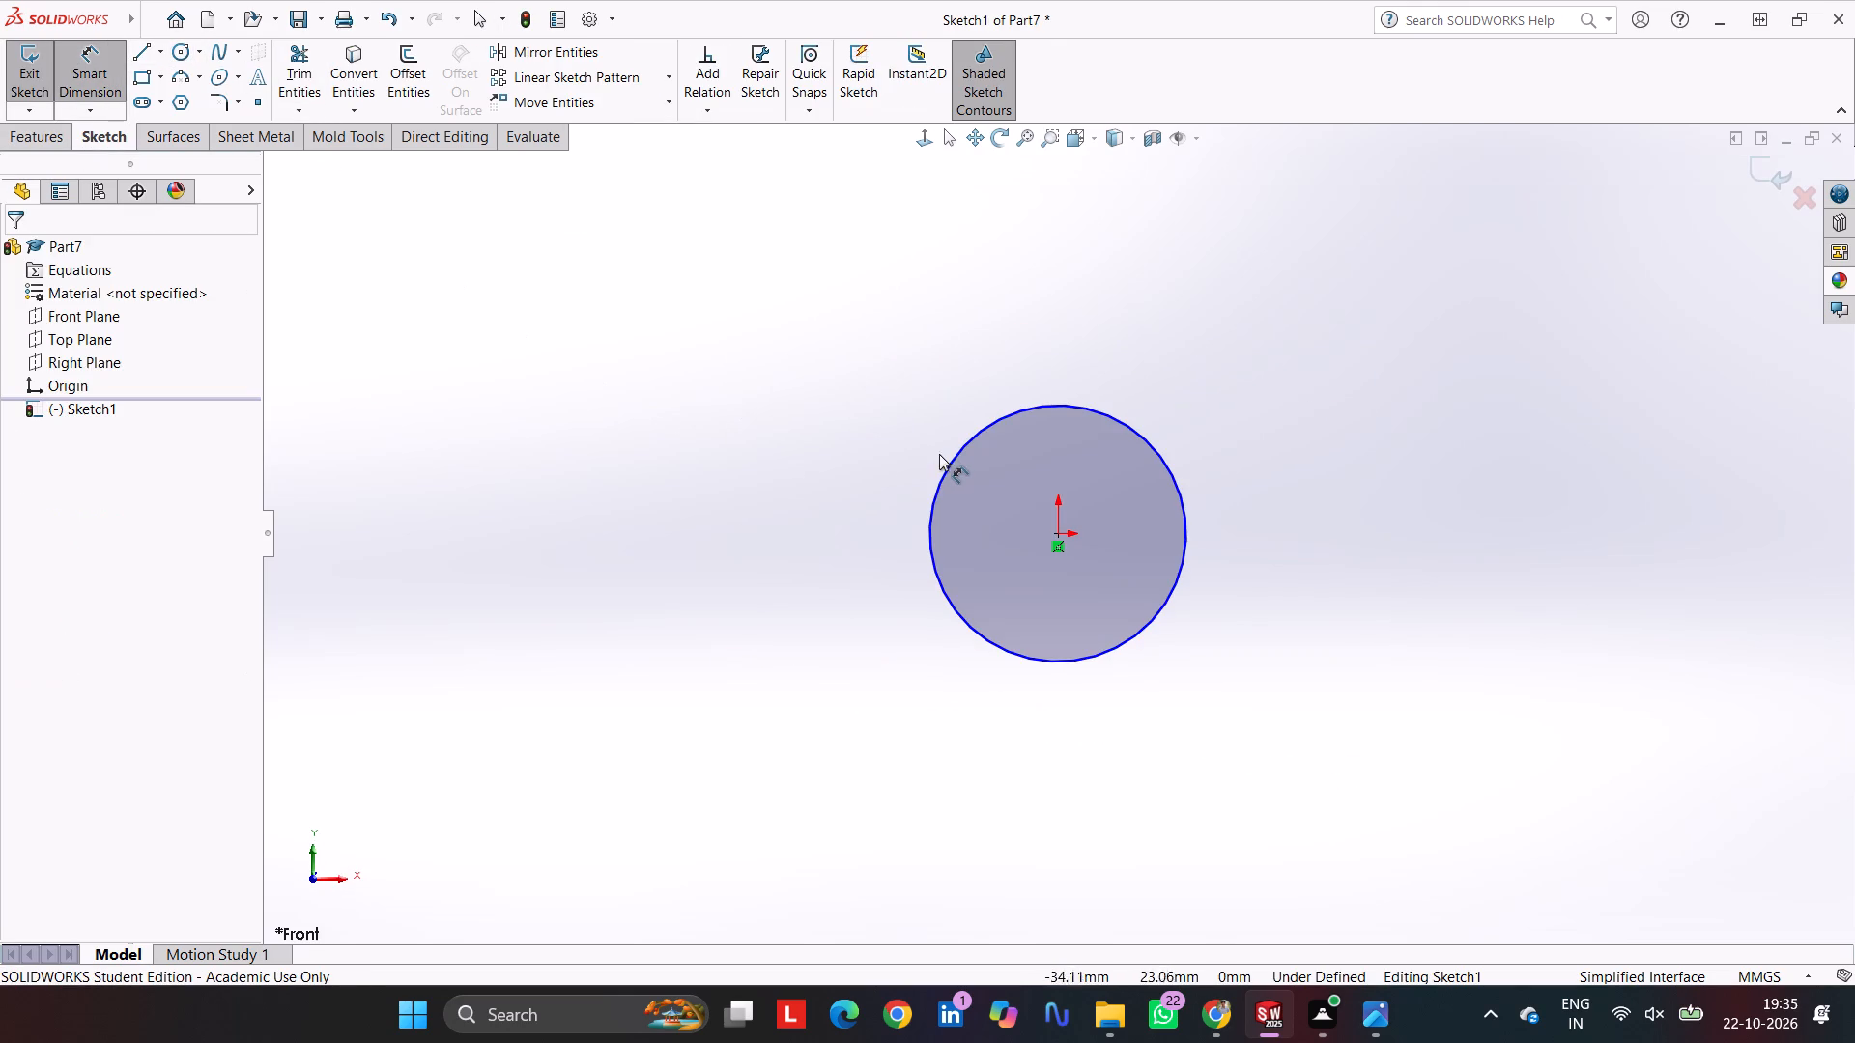
left_click(943, 459)
left_click(945, 464)
left_click(819, 363)
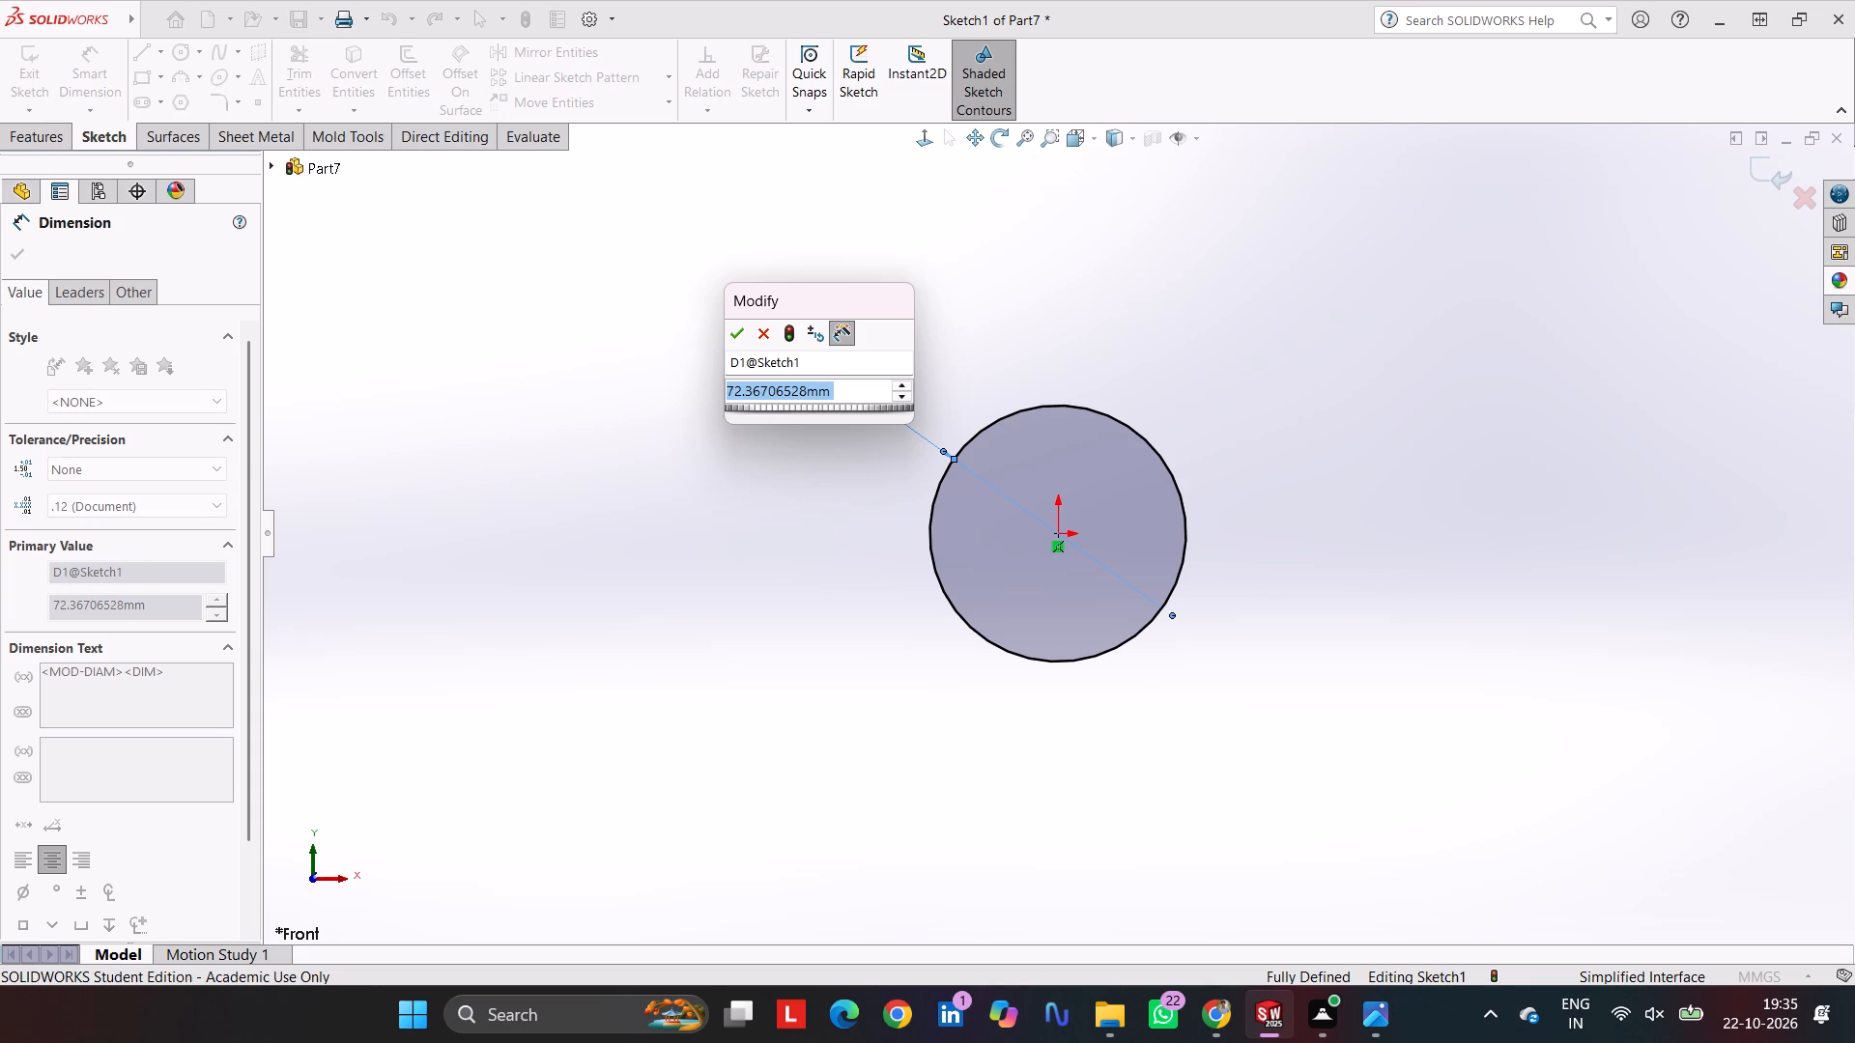
type("16")
key("Return")
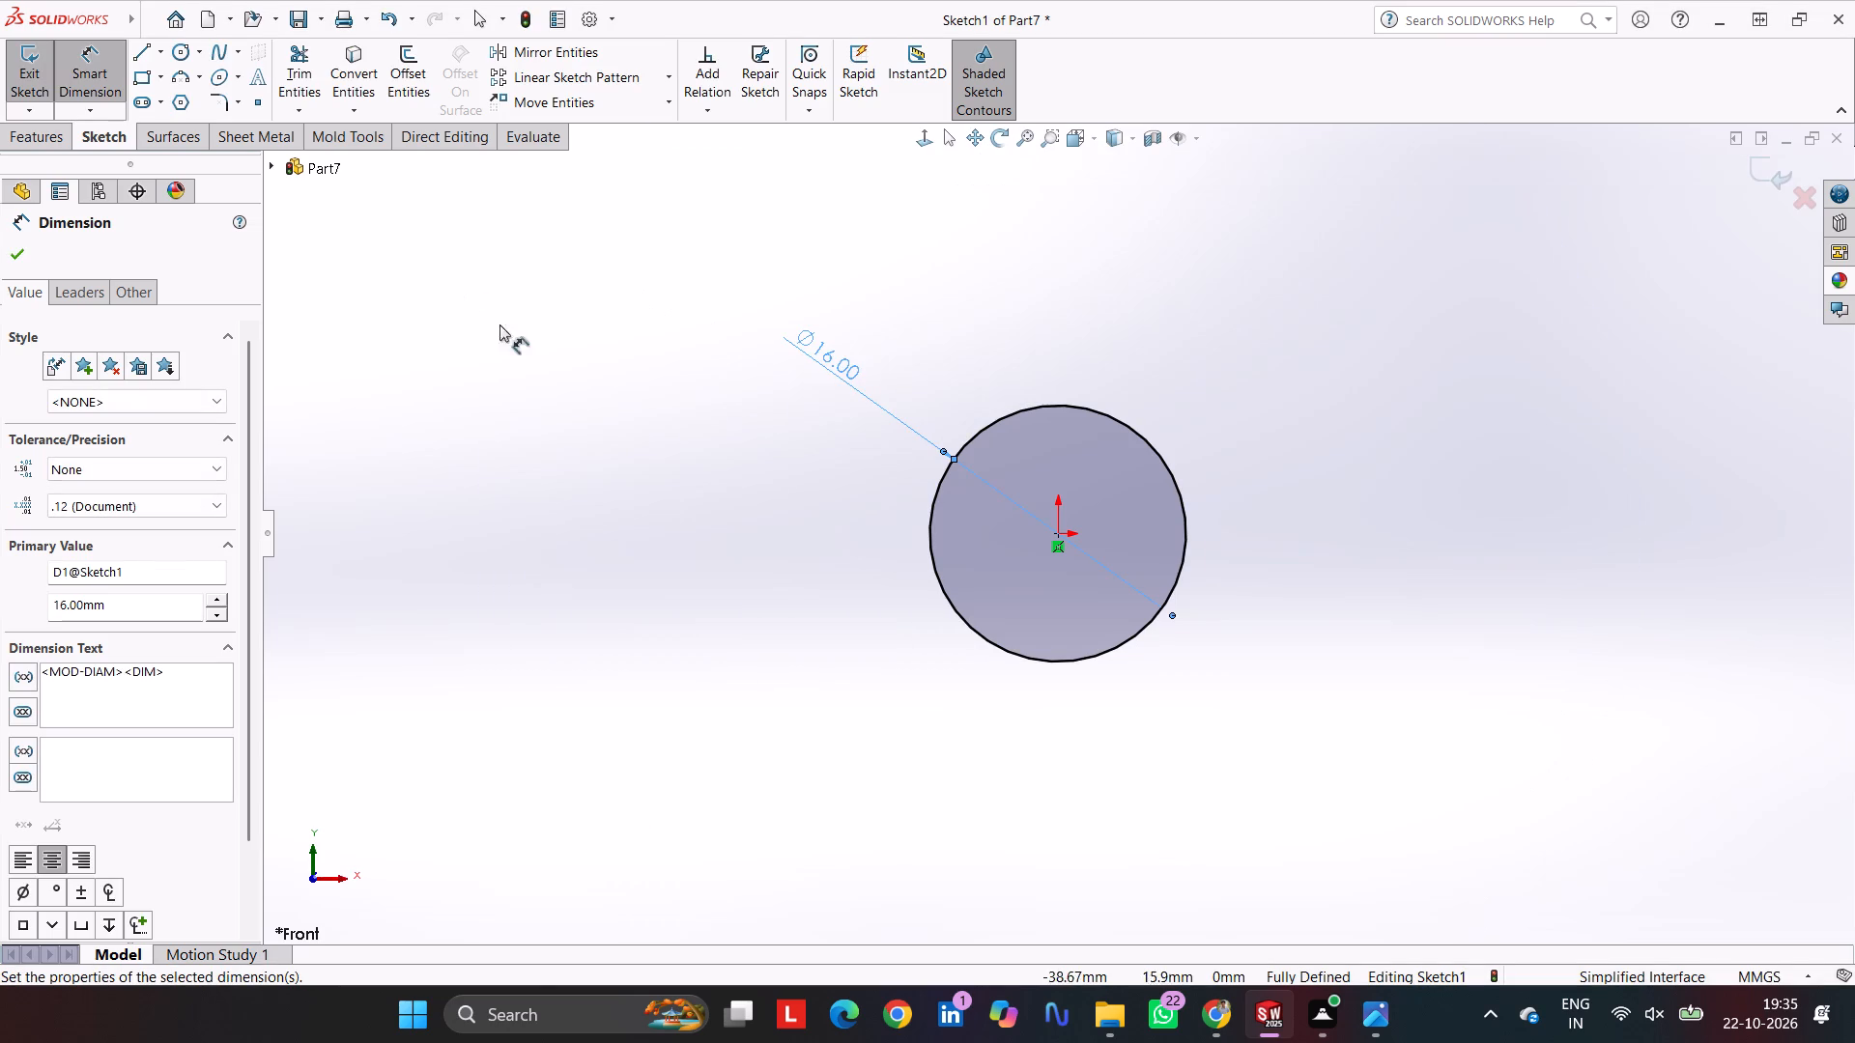
Extrude the 16 mm circle by 60 mm with the Mid Plane end condition.
left_click(21, 152)
left_click(43, 137)
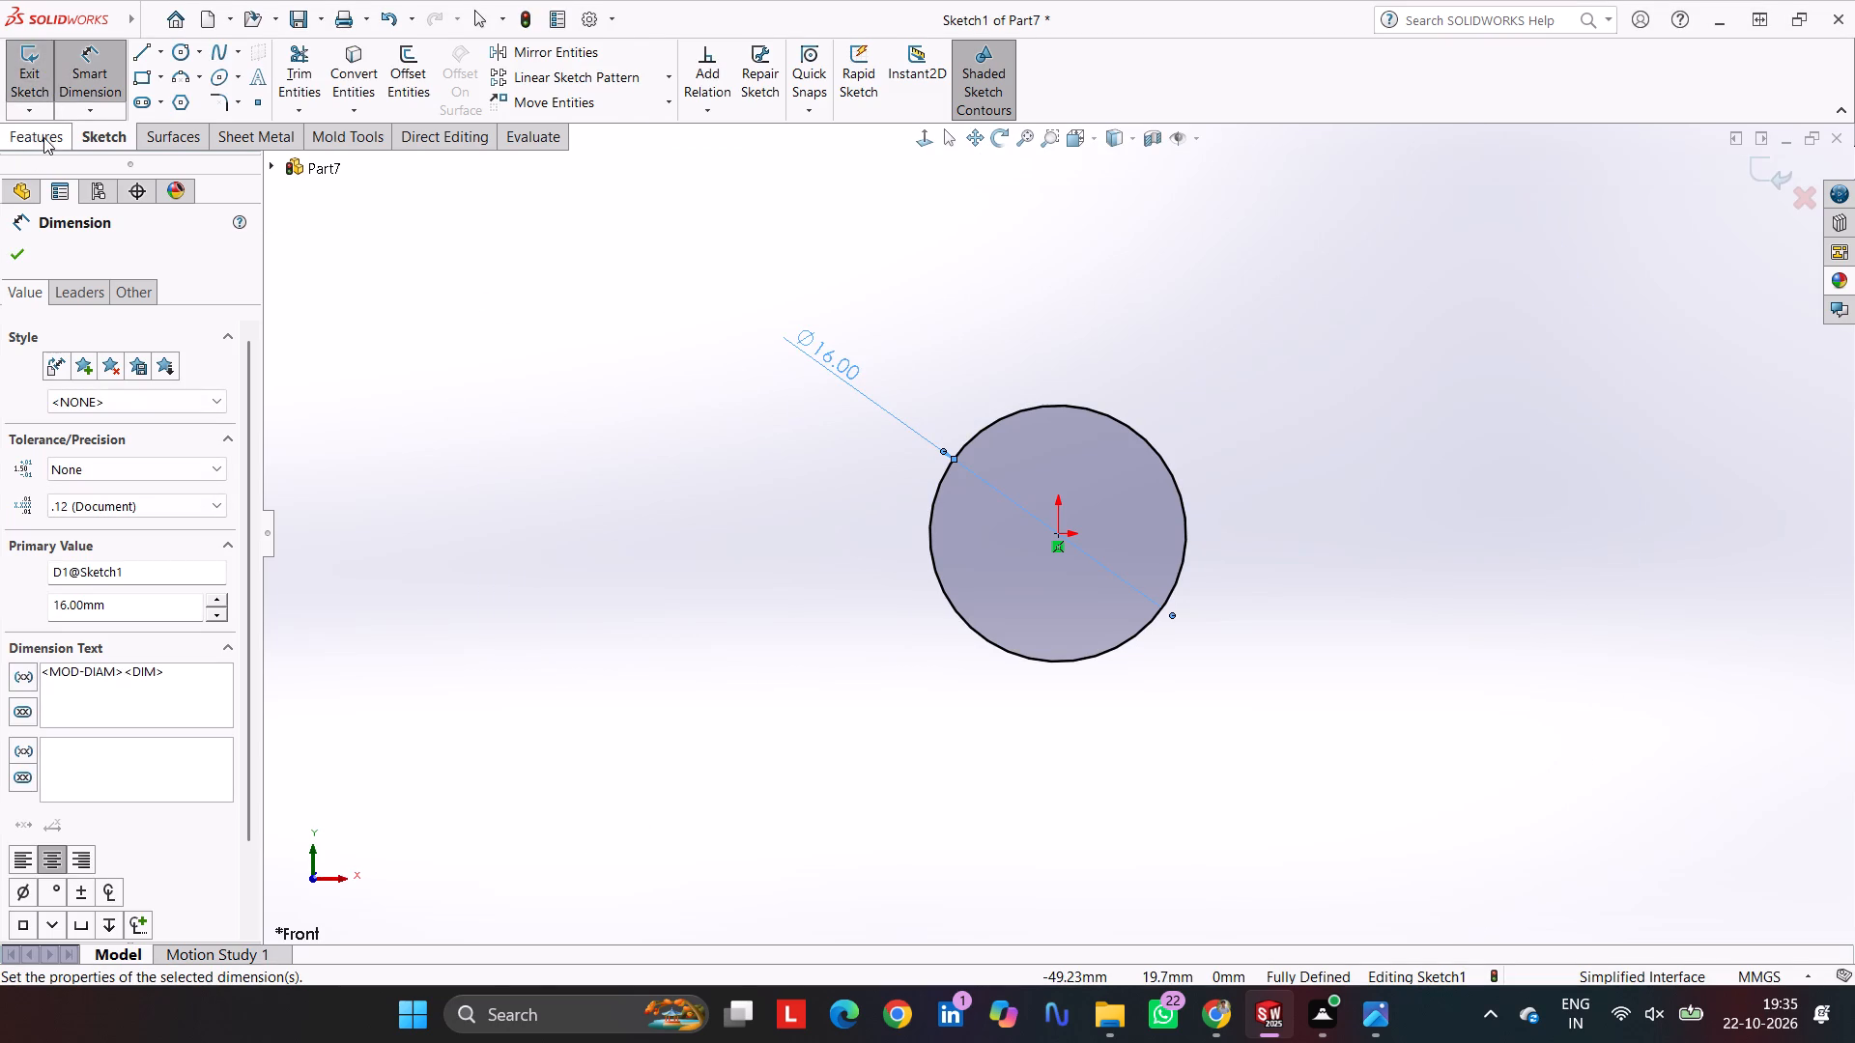
left_click(49, 49)
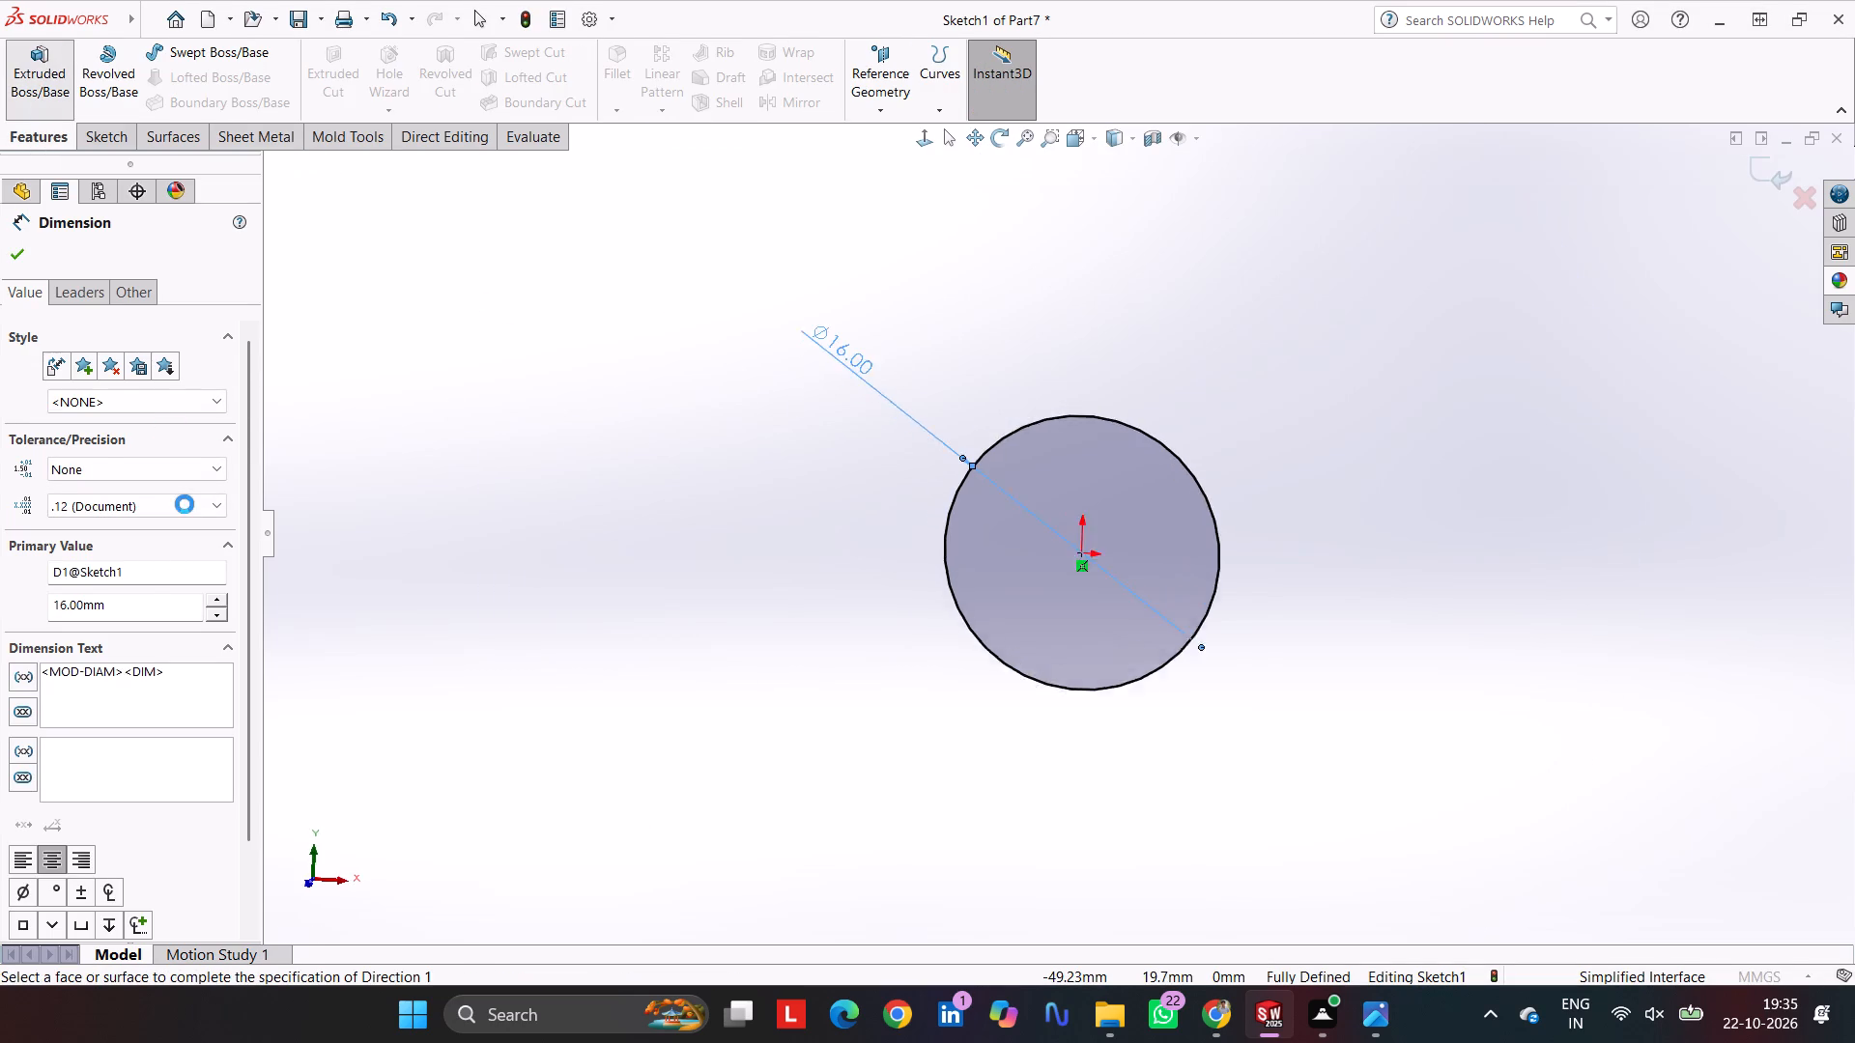
left_click(179, 391)
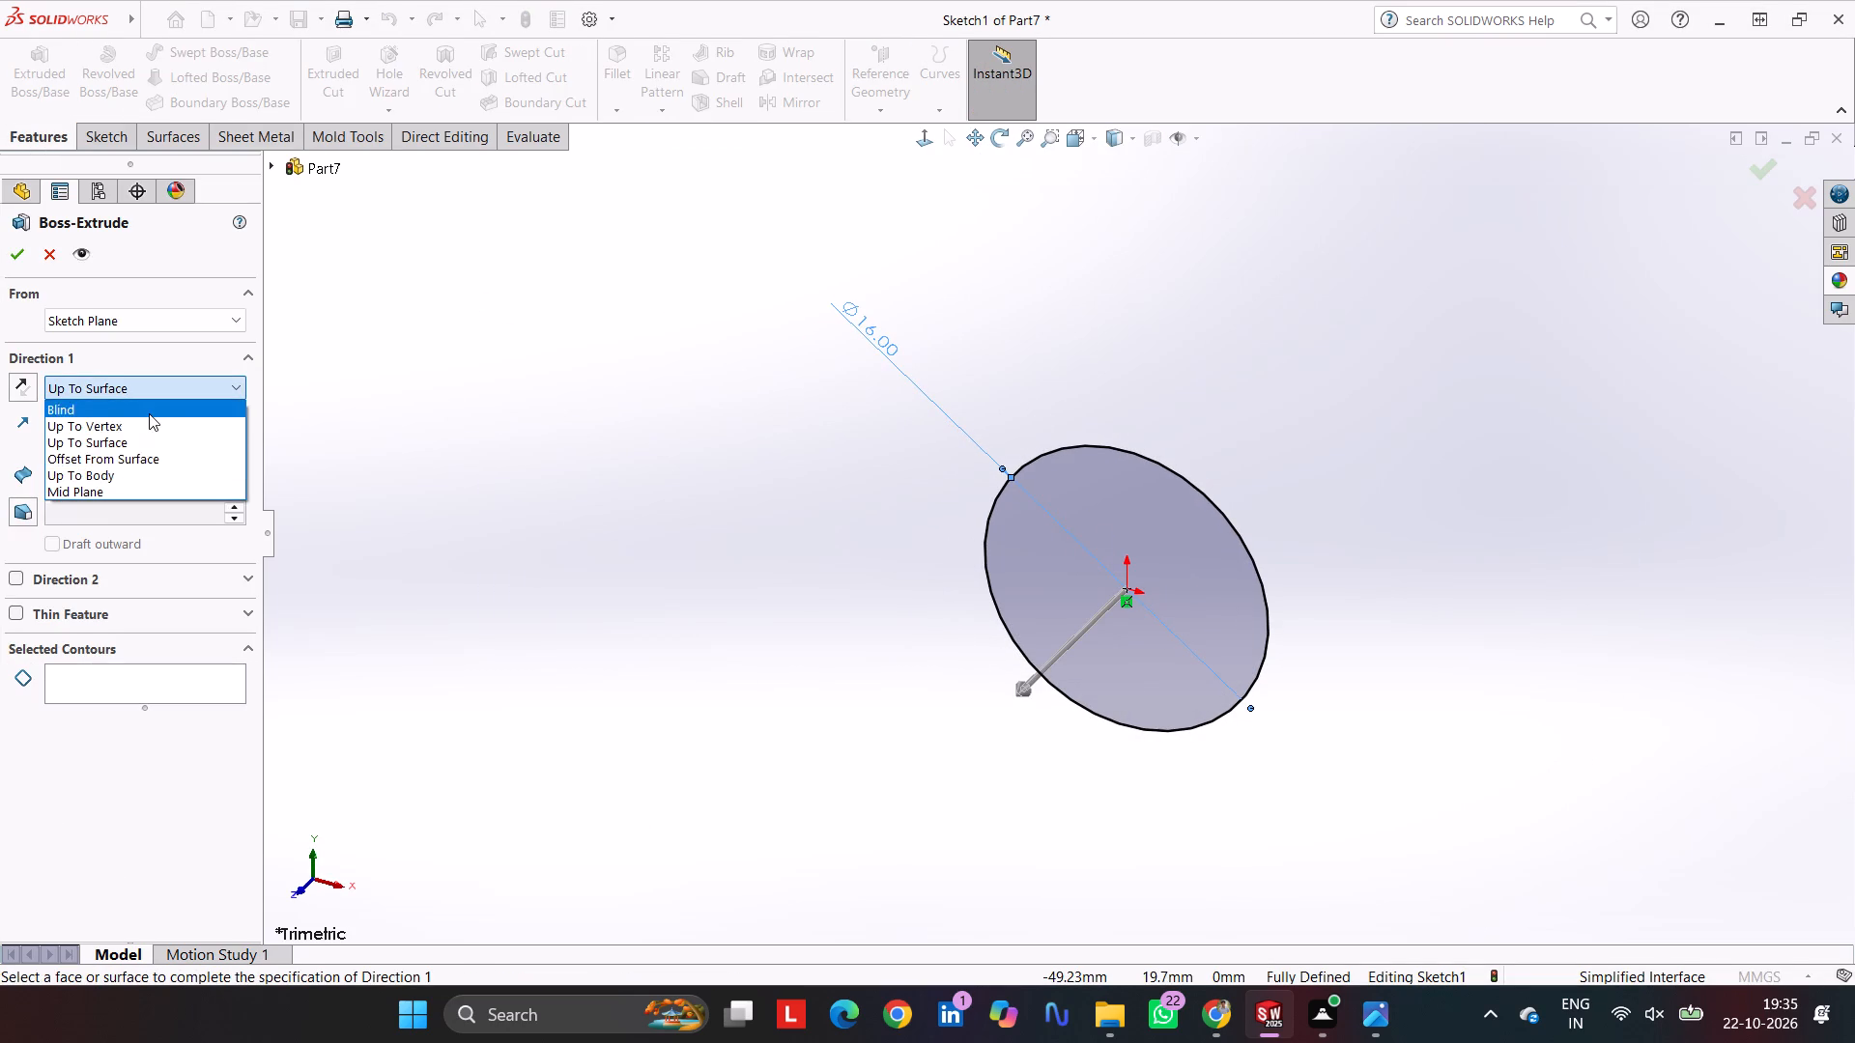
left_click(118, 492)
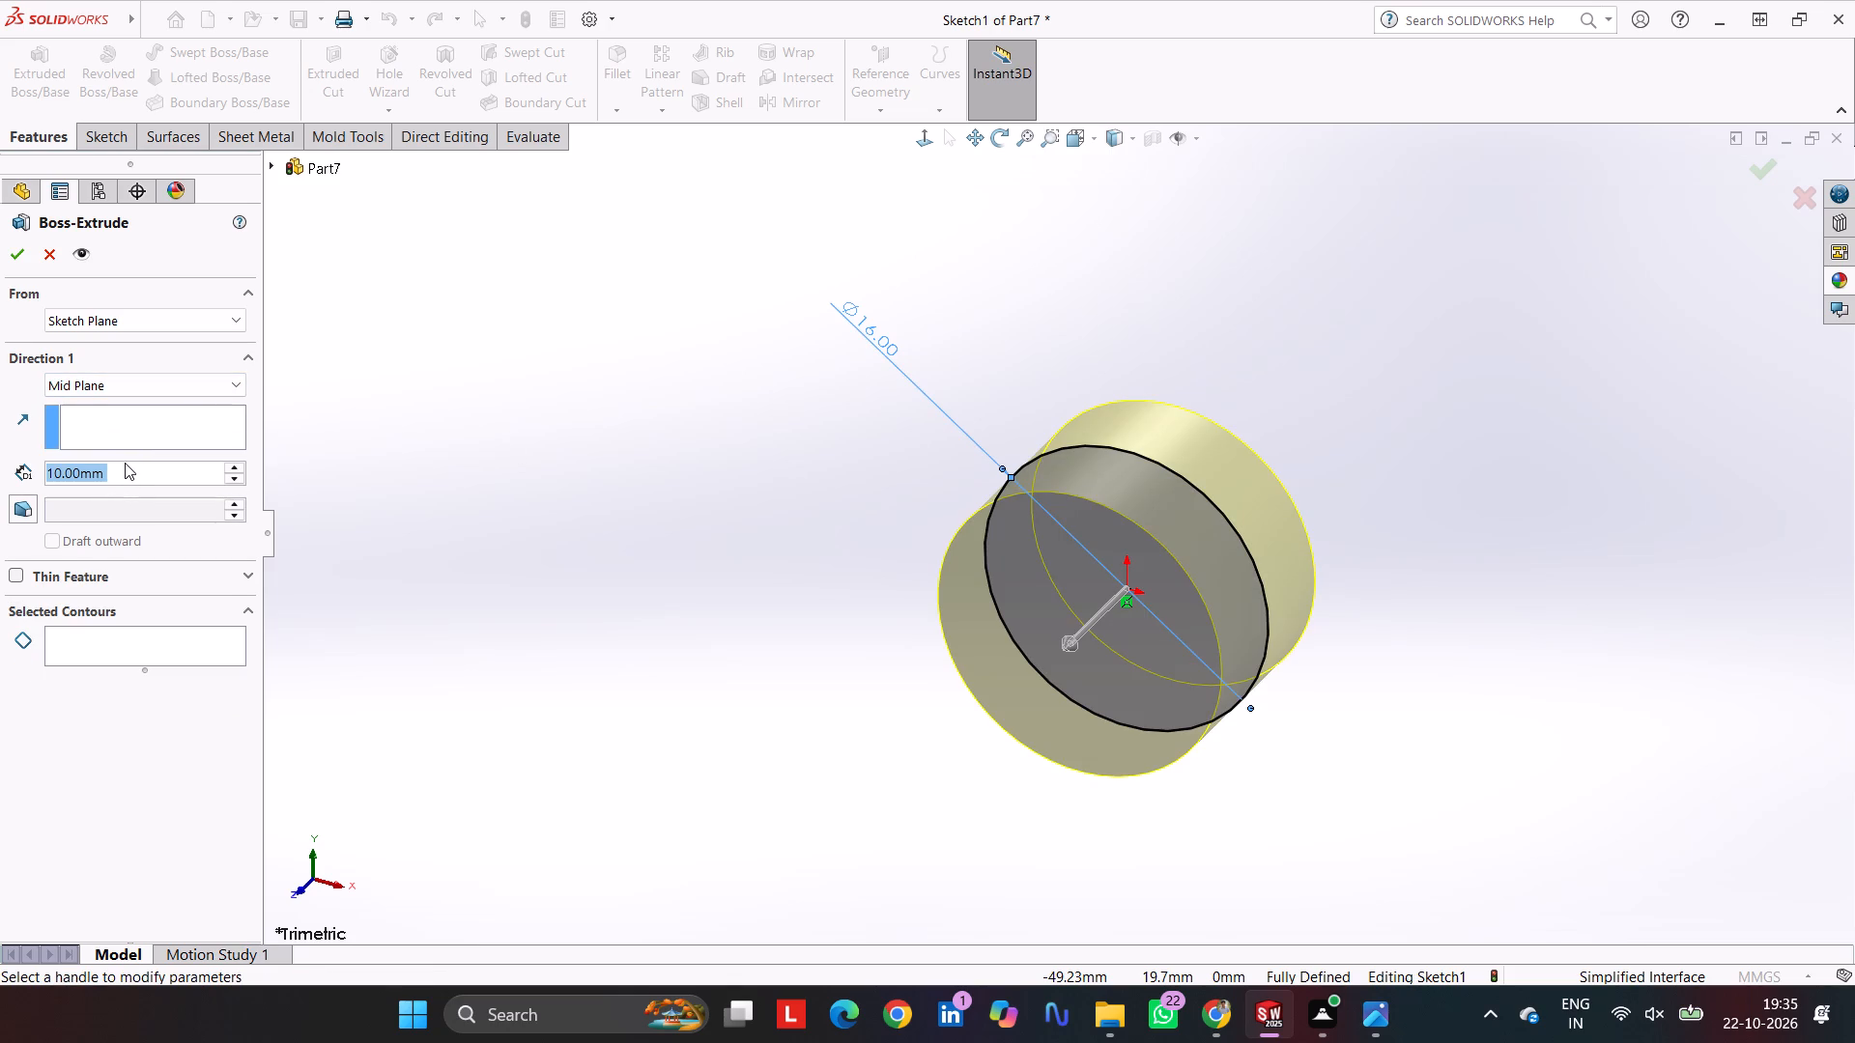
type("60")
key("Return")
key("Return")
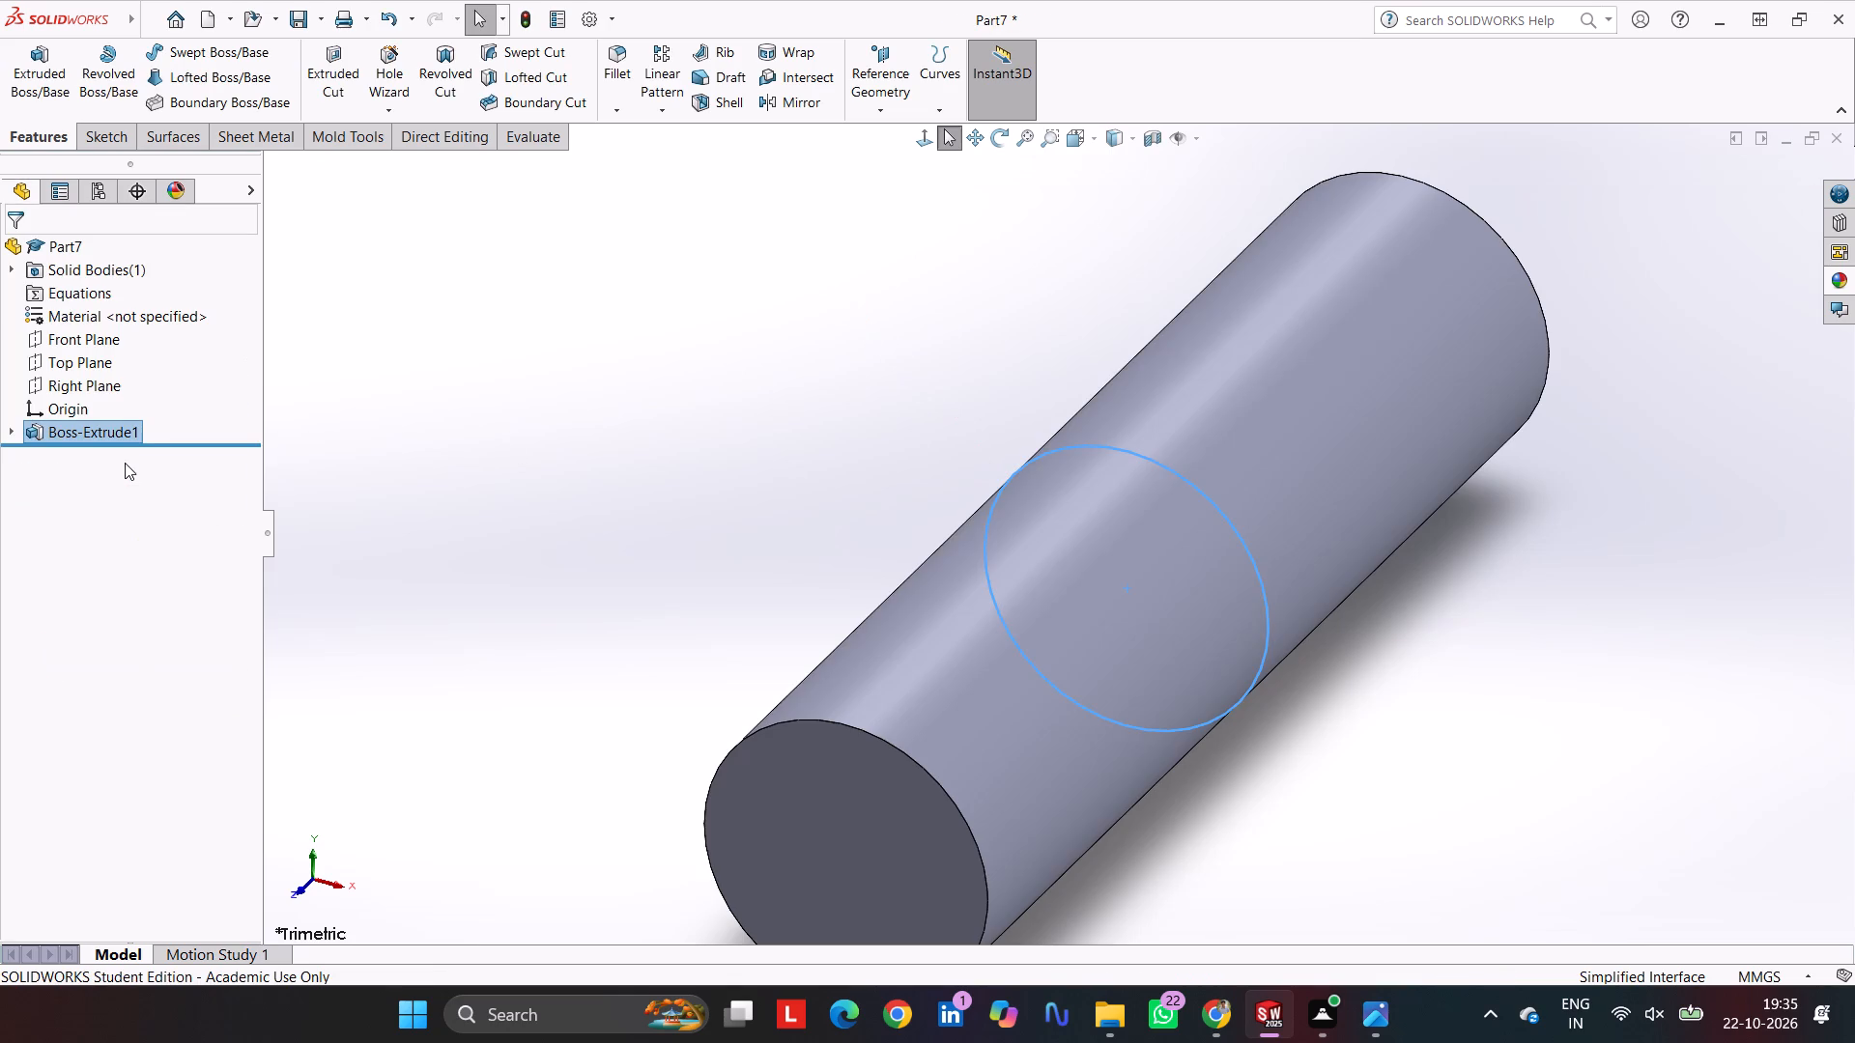
left_click_drag(673, 502, 697, 482)
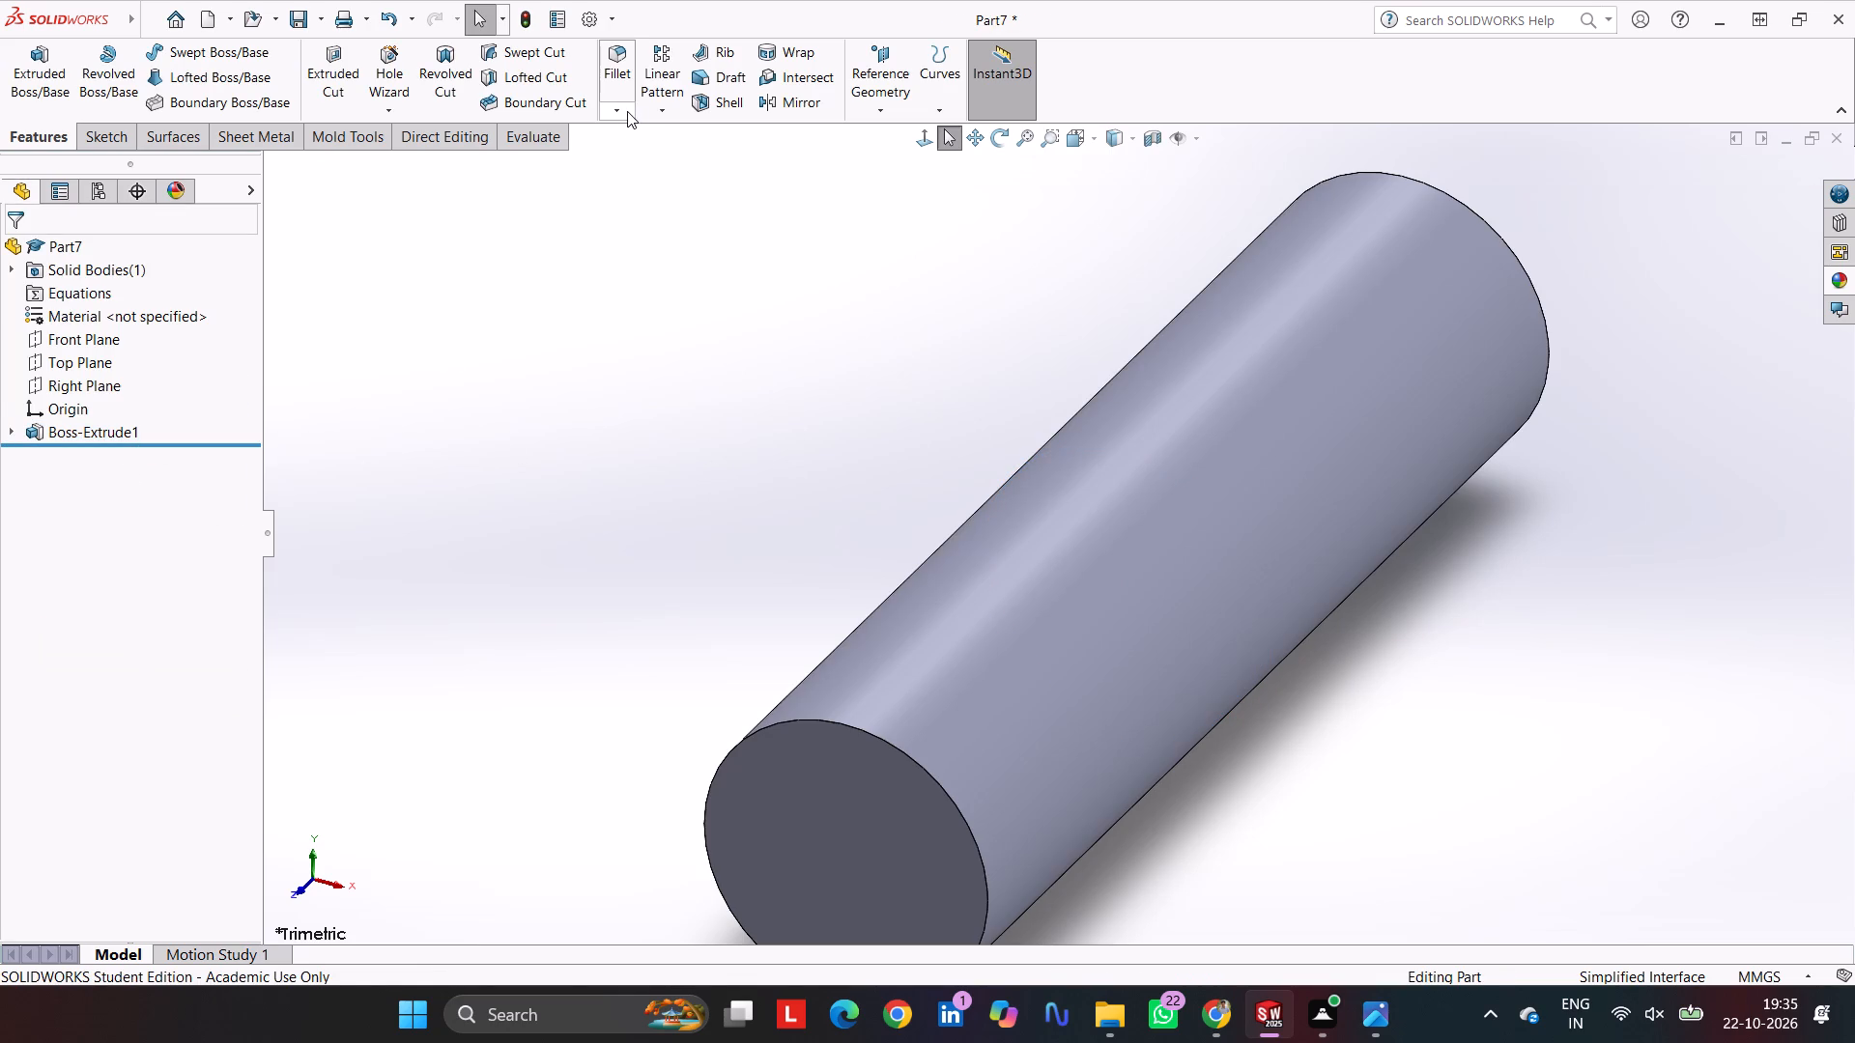
Chamfer the circular edges at both ends of the cylinder by 1 mm at 45 degrees.
left_click(623, 113)
left_click(687, 157)
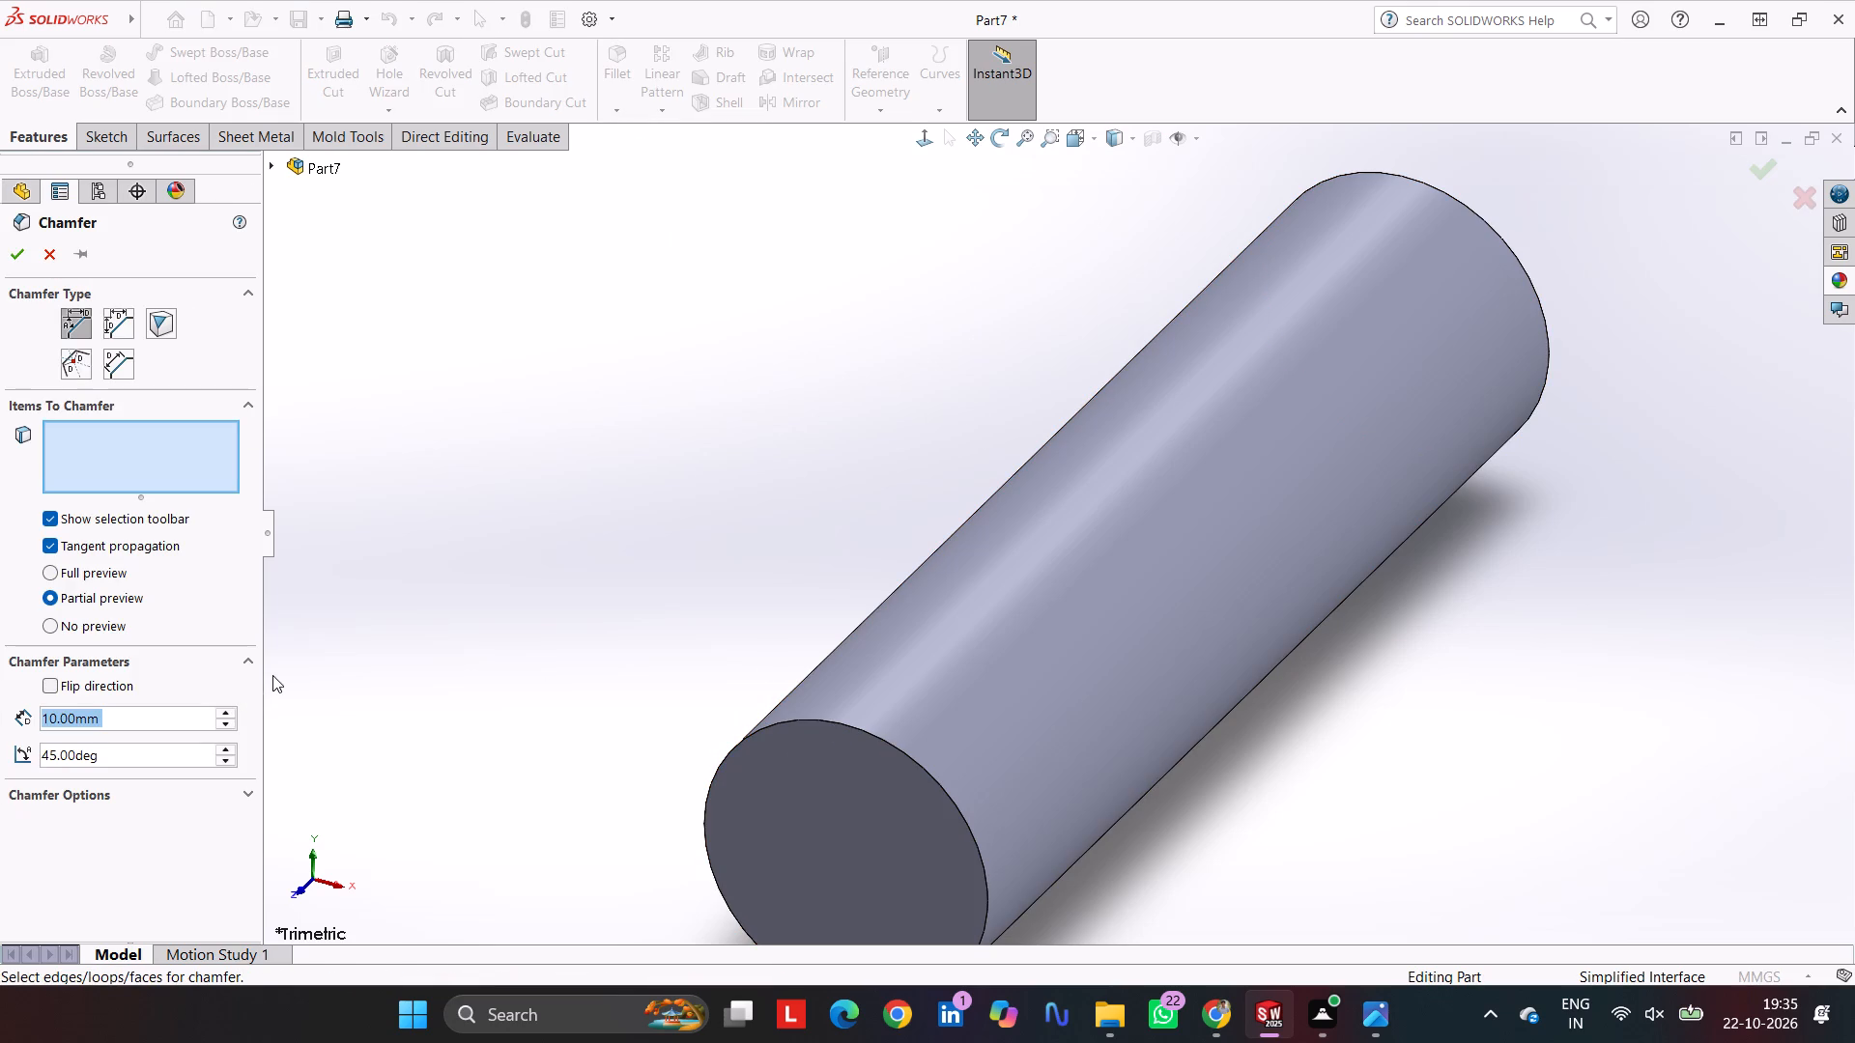
key("1")
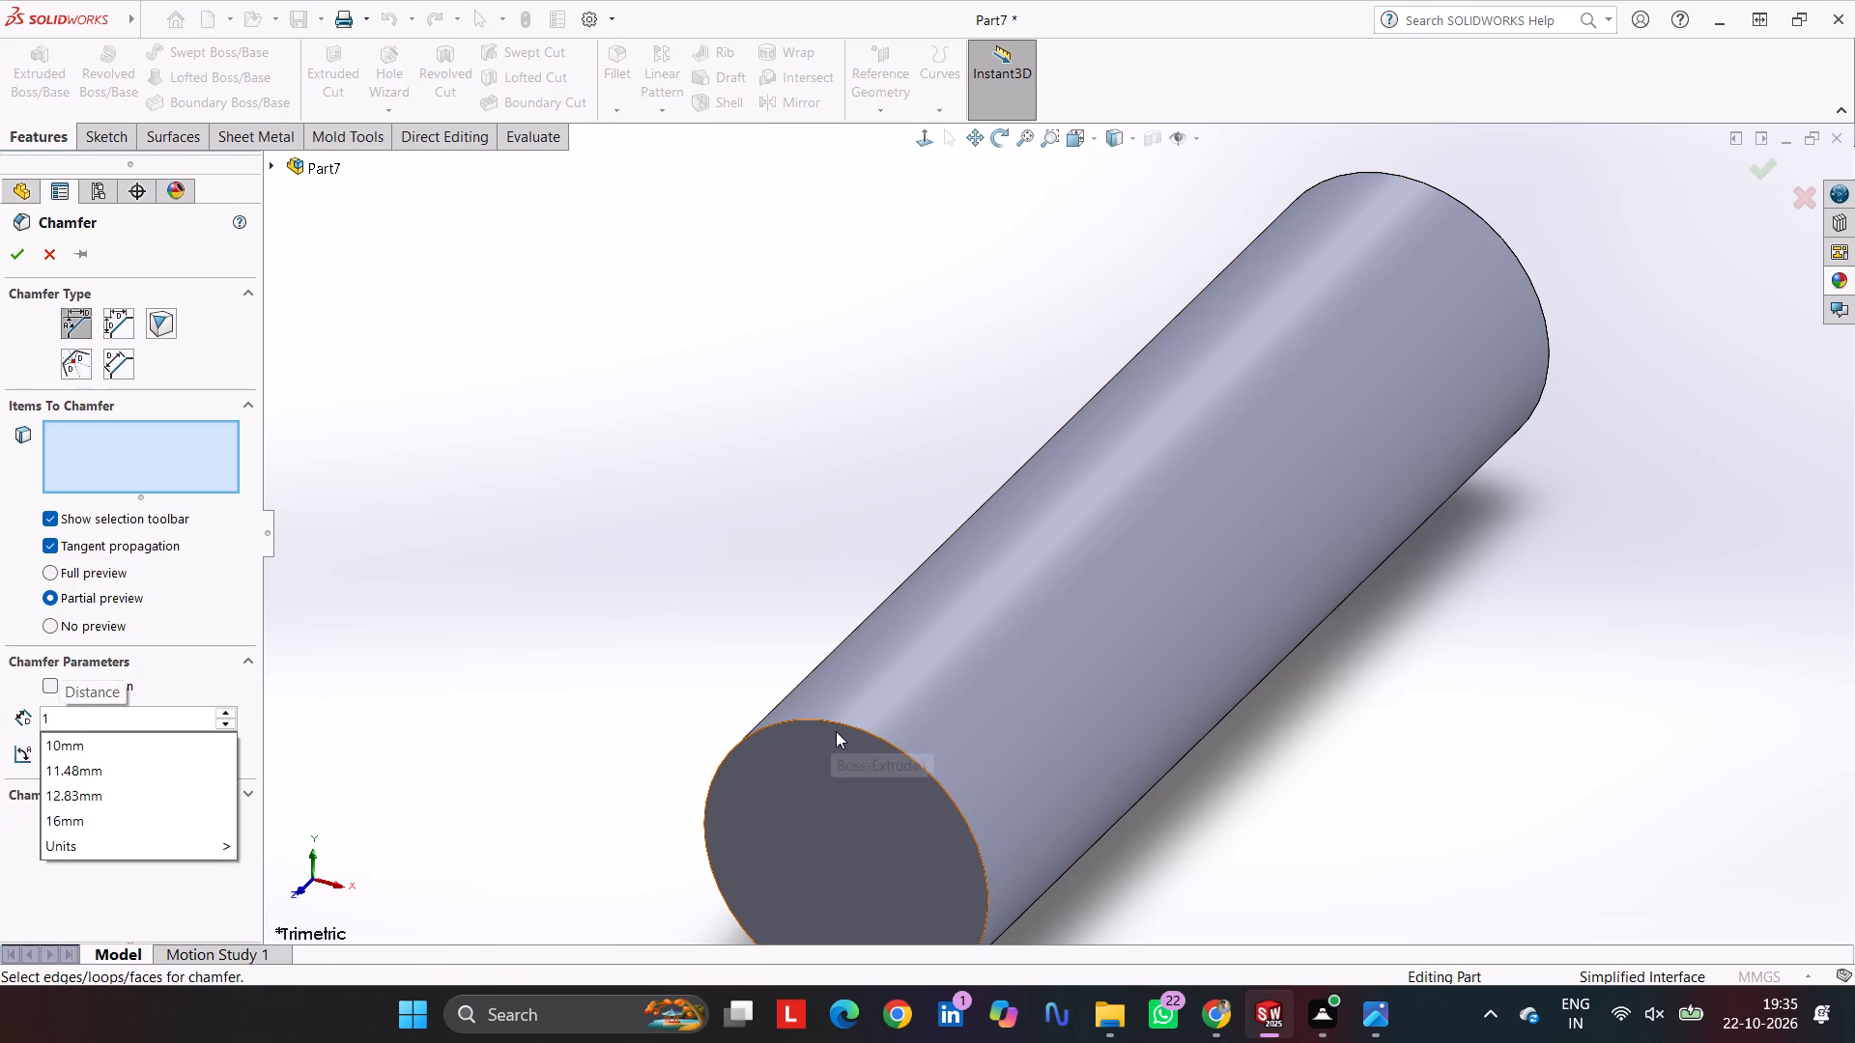
left_click(837, 724)
middle_click_drag(1304, 239, 1072, 477)
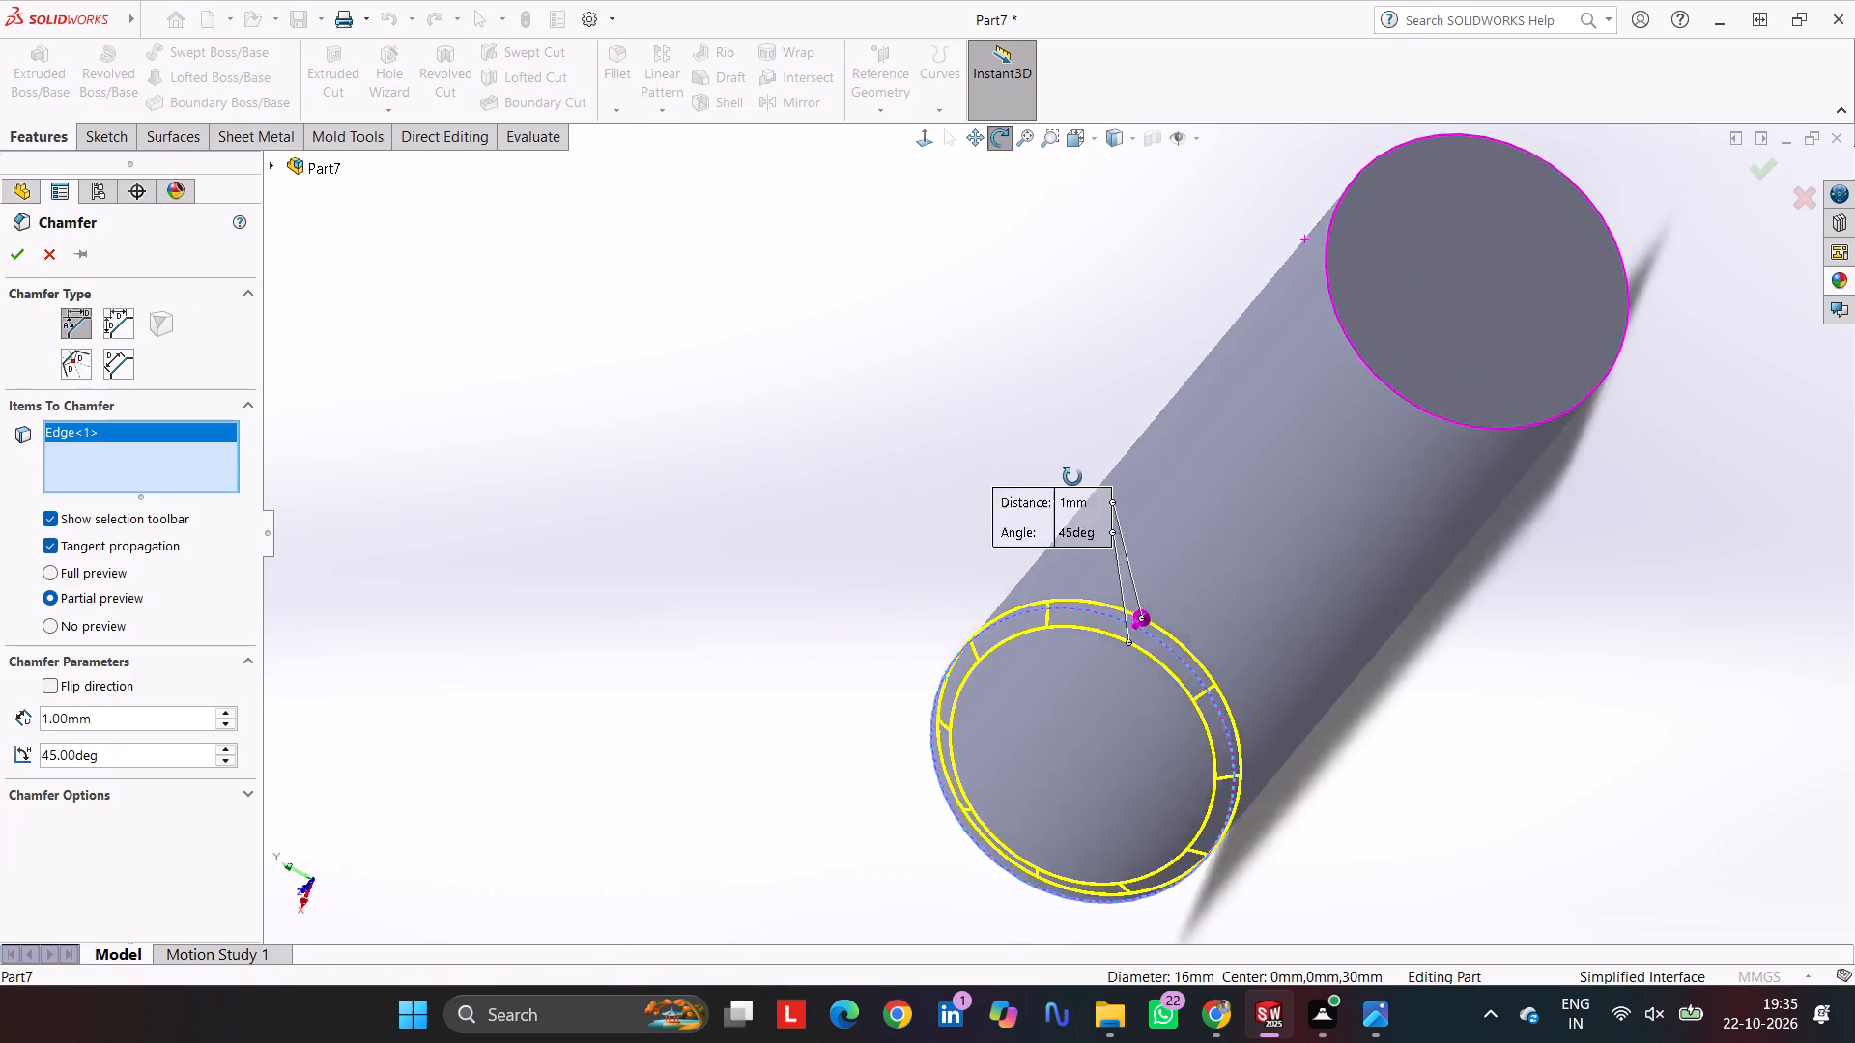
middle_click_drag(1072, 477, 1073, 472)
left_click(1326, 327)
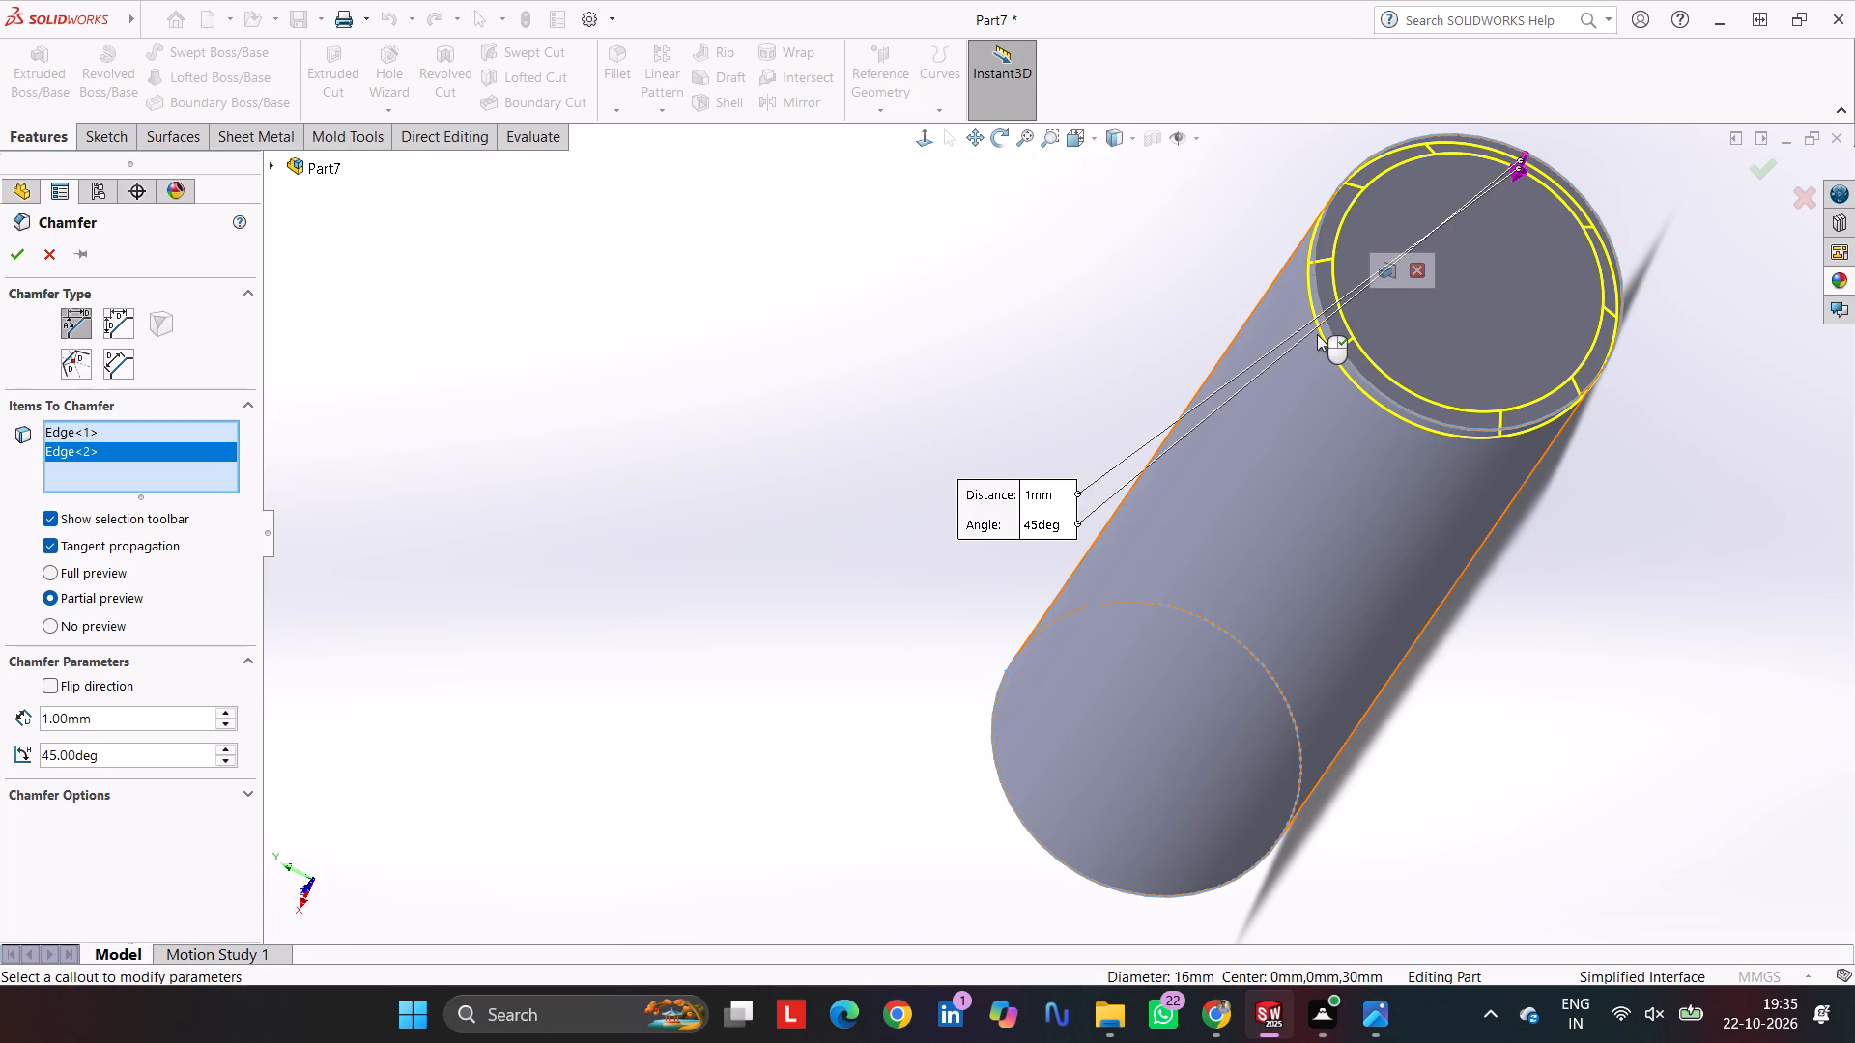
key("Return")
Apply the PW-MT11150 plastic appearance to the whole pin body, shown in isometric view.
middle_click_drag(944, 303, 1183, 241)
scroll(1137, 328, "up", 3)
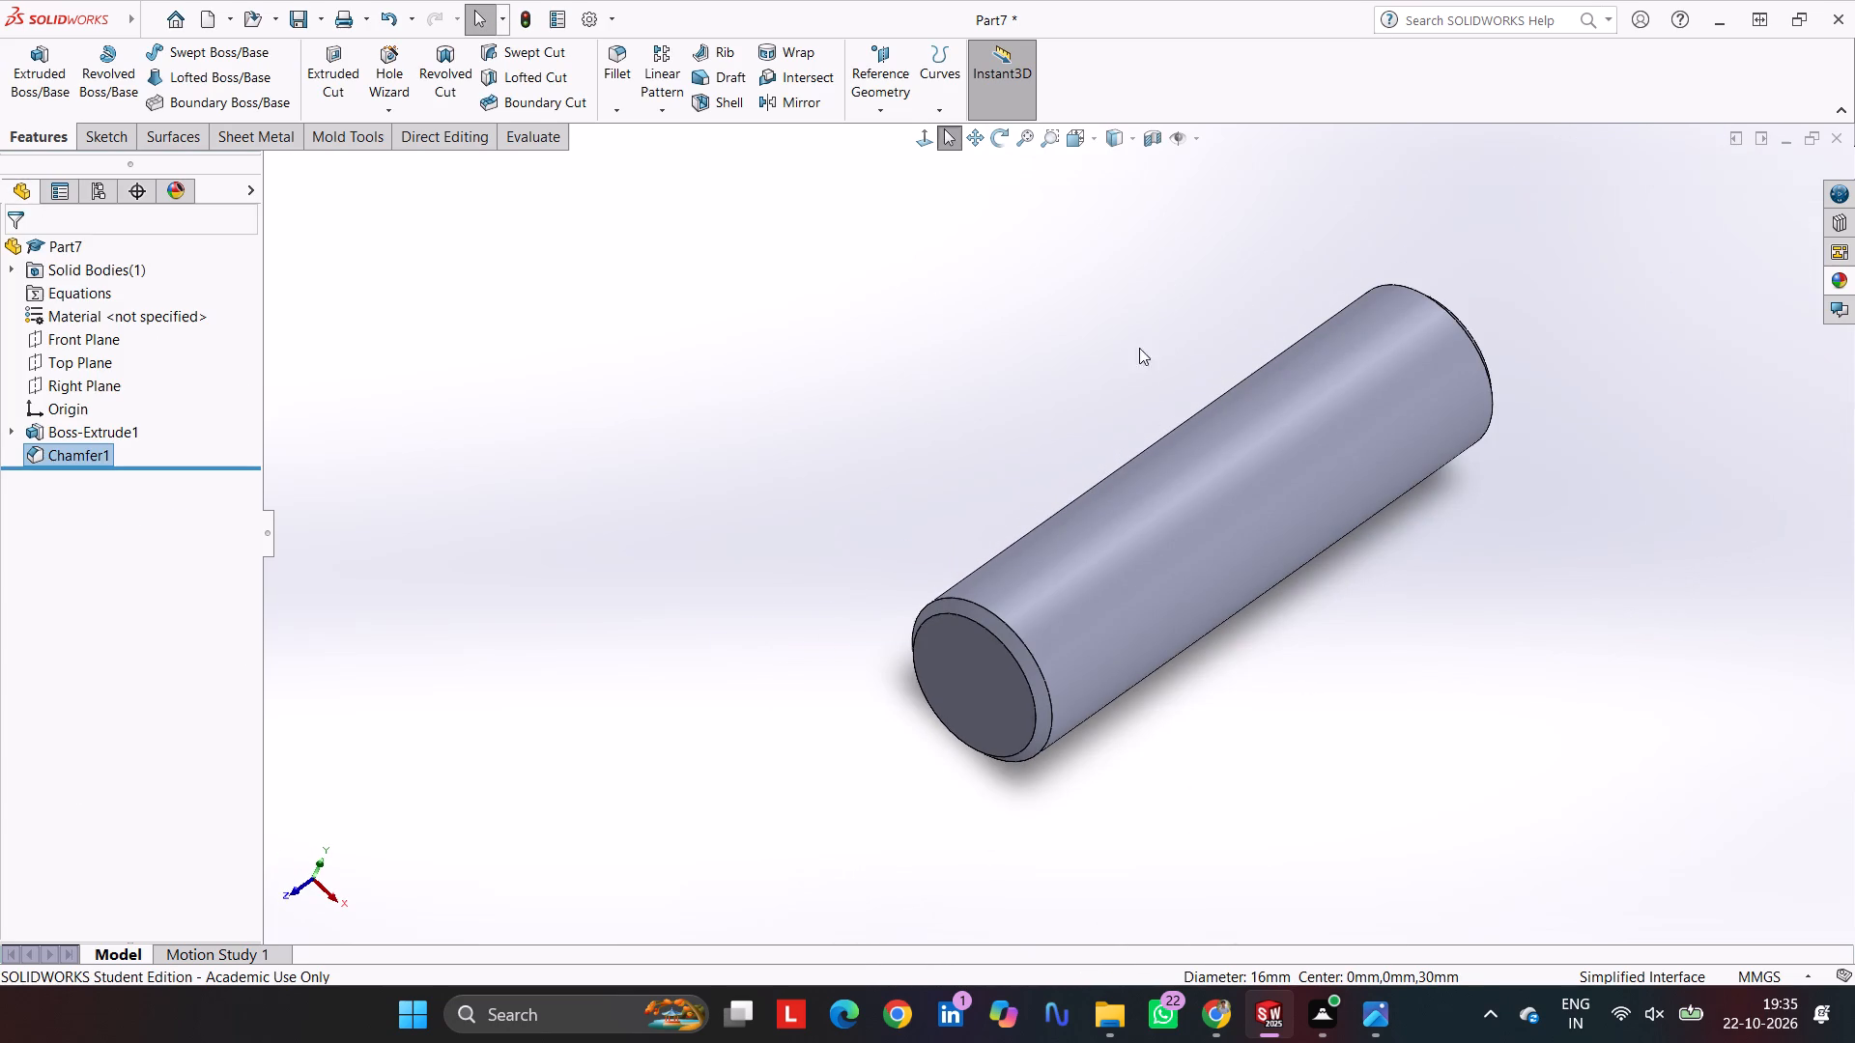
scroll(1144, 374, "down", 4)
scroll(1144, 374, "up", 4)
left_click(883, 293)
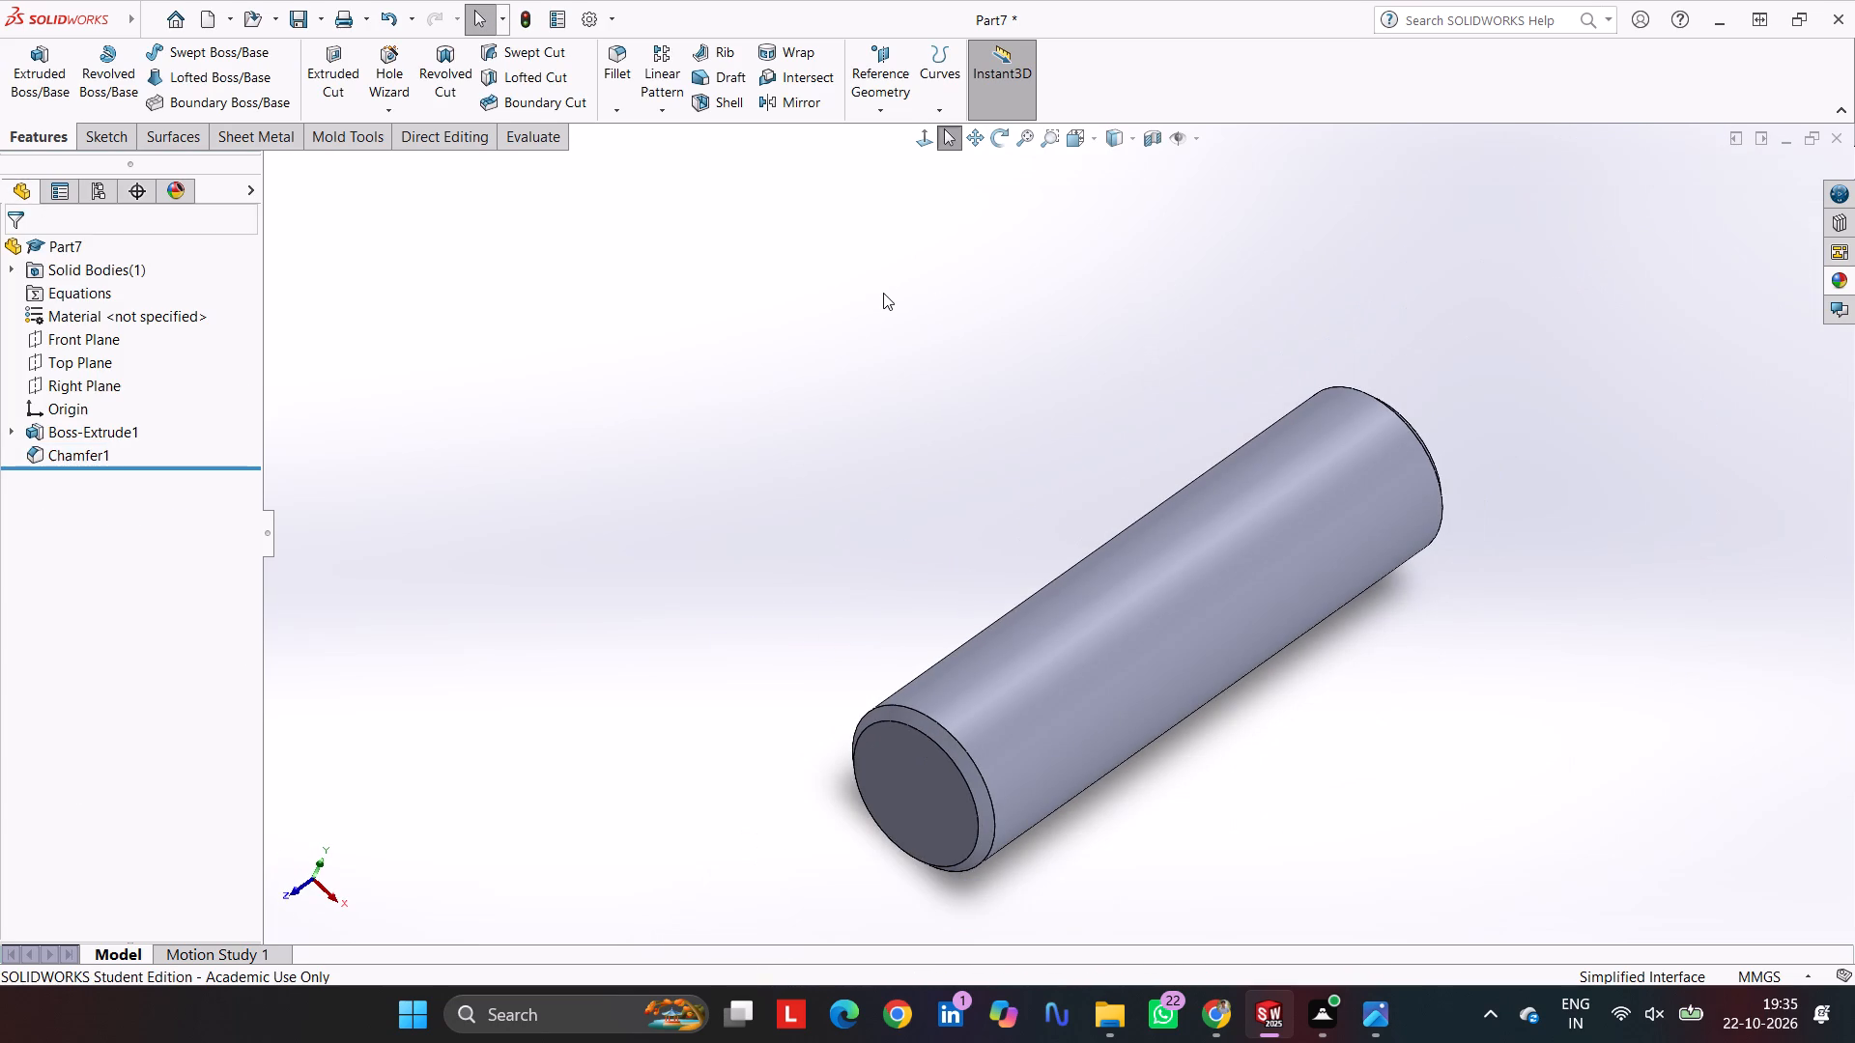
key("ctrl+7")
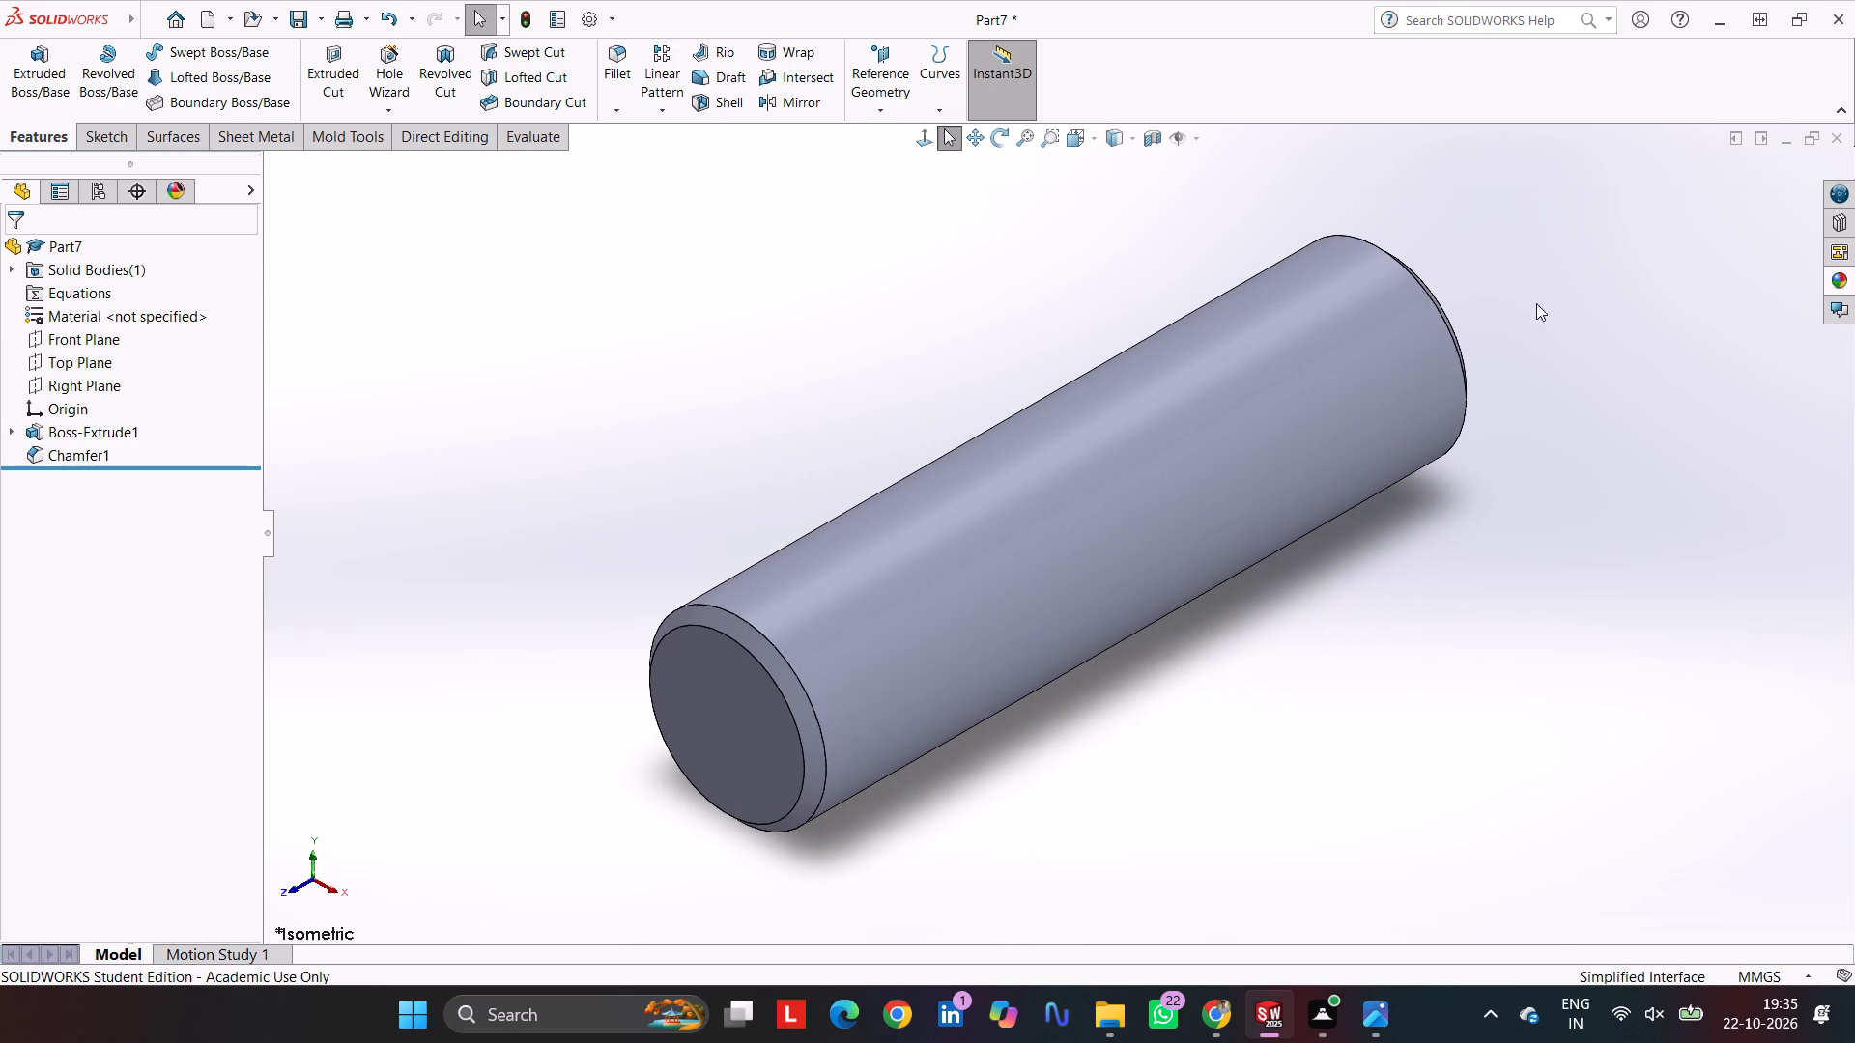
left_click(1840, 289)
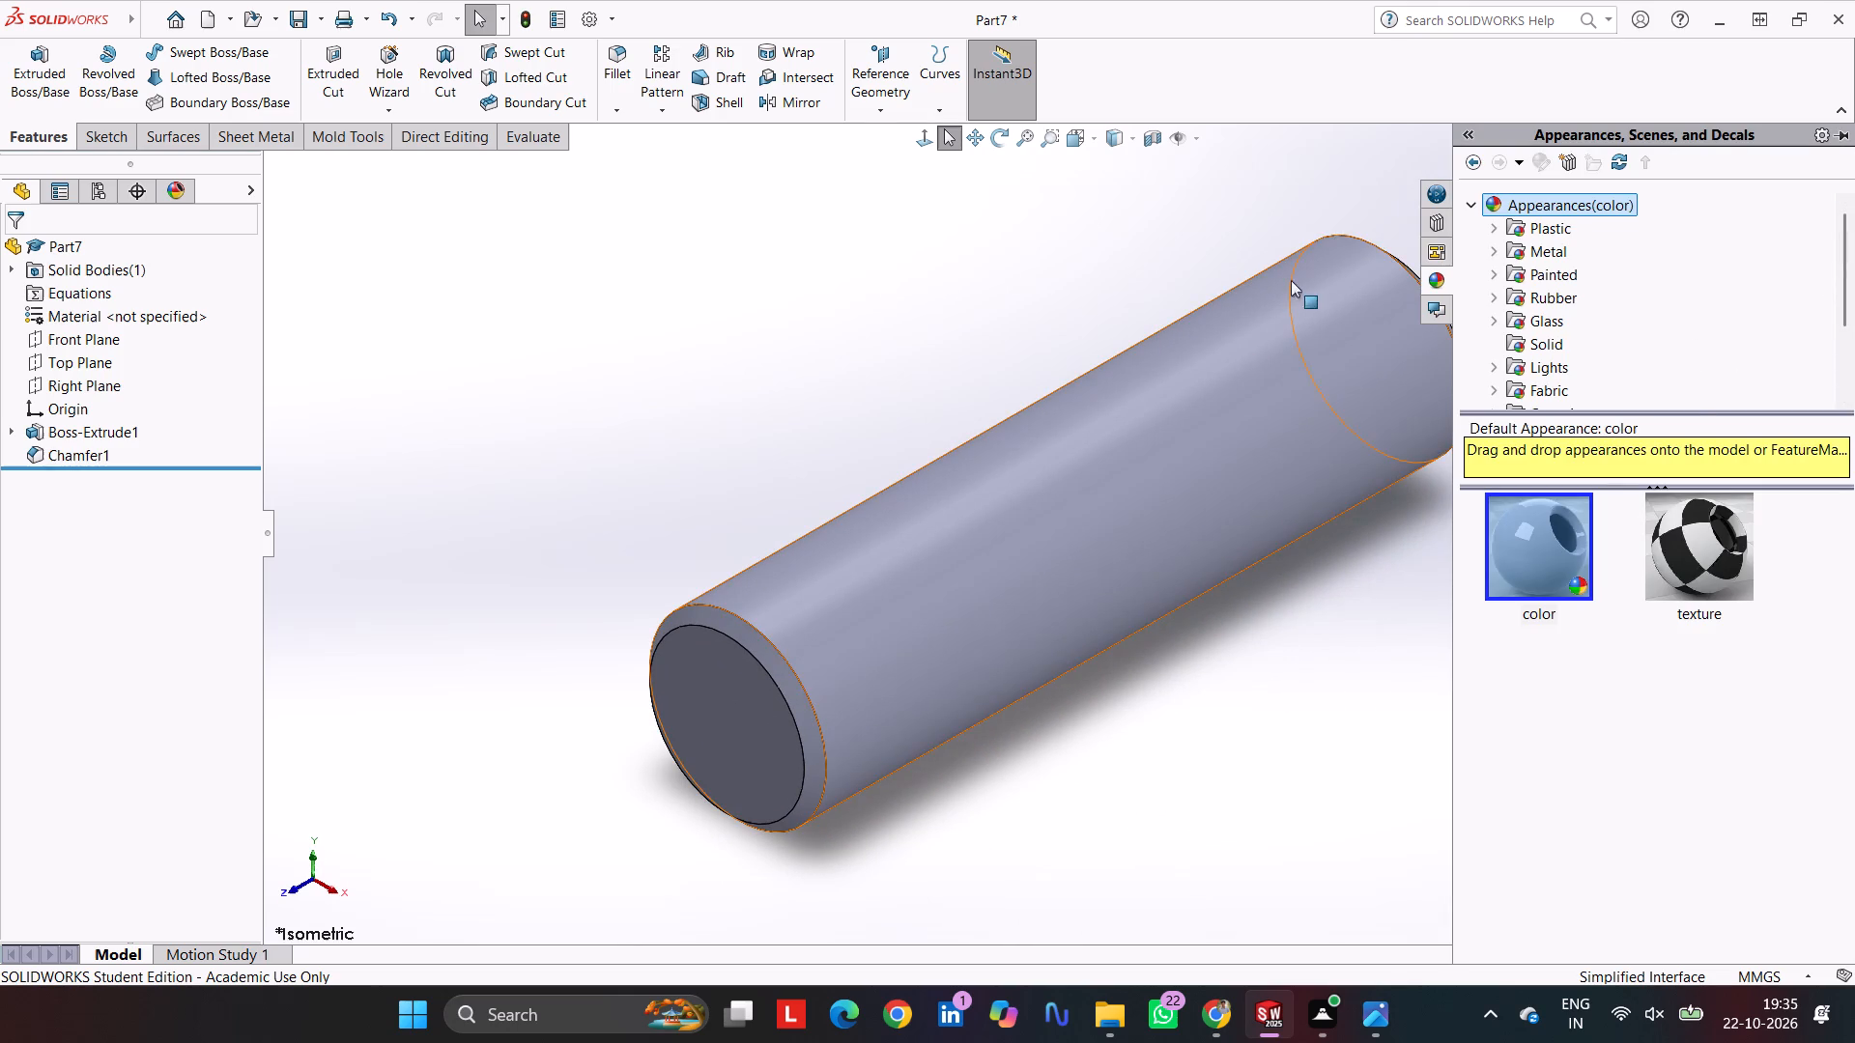
left_click(1522, 225)
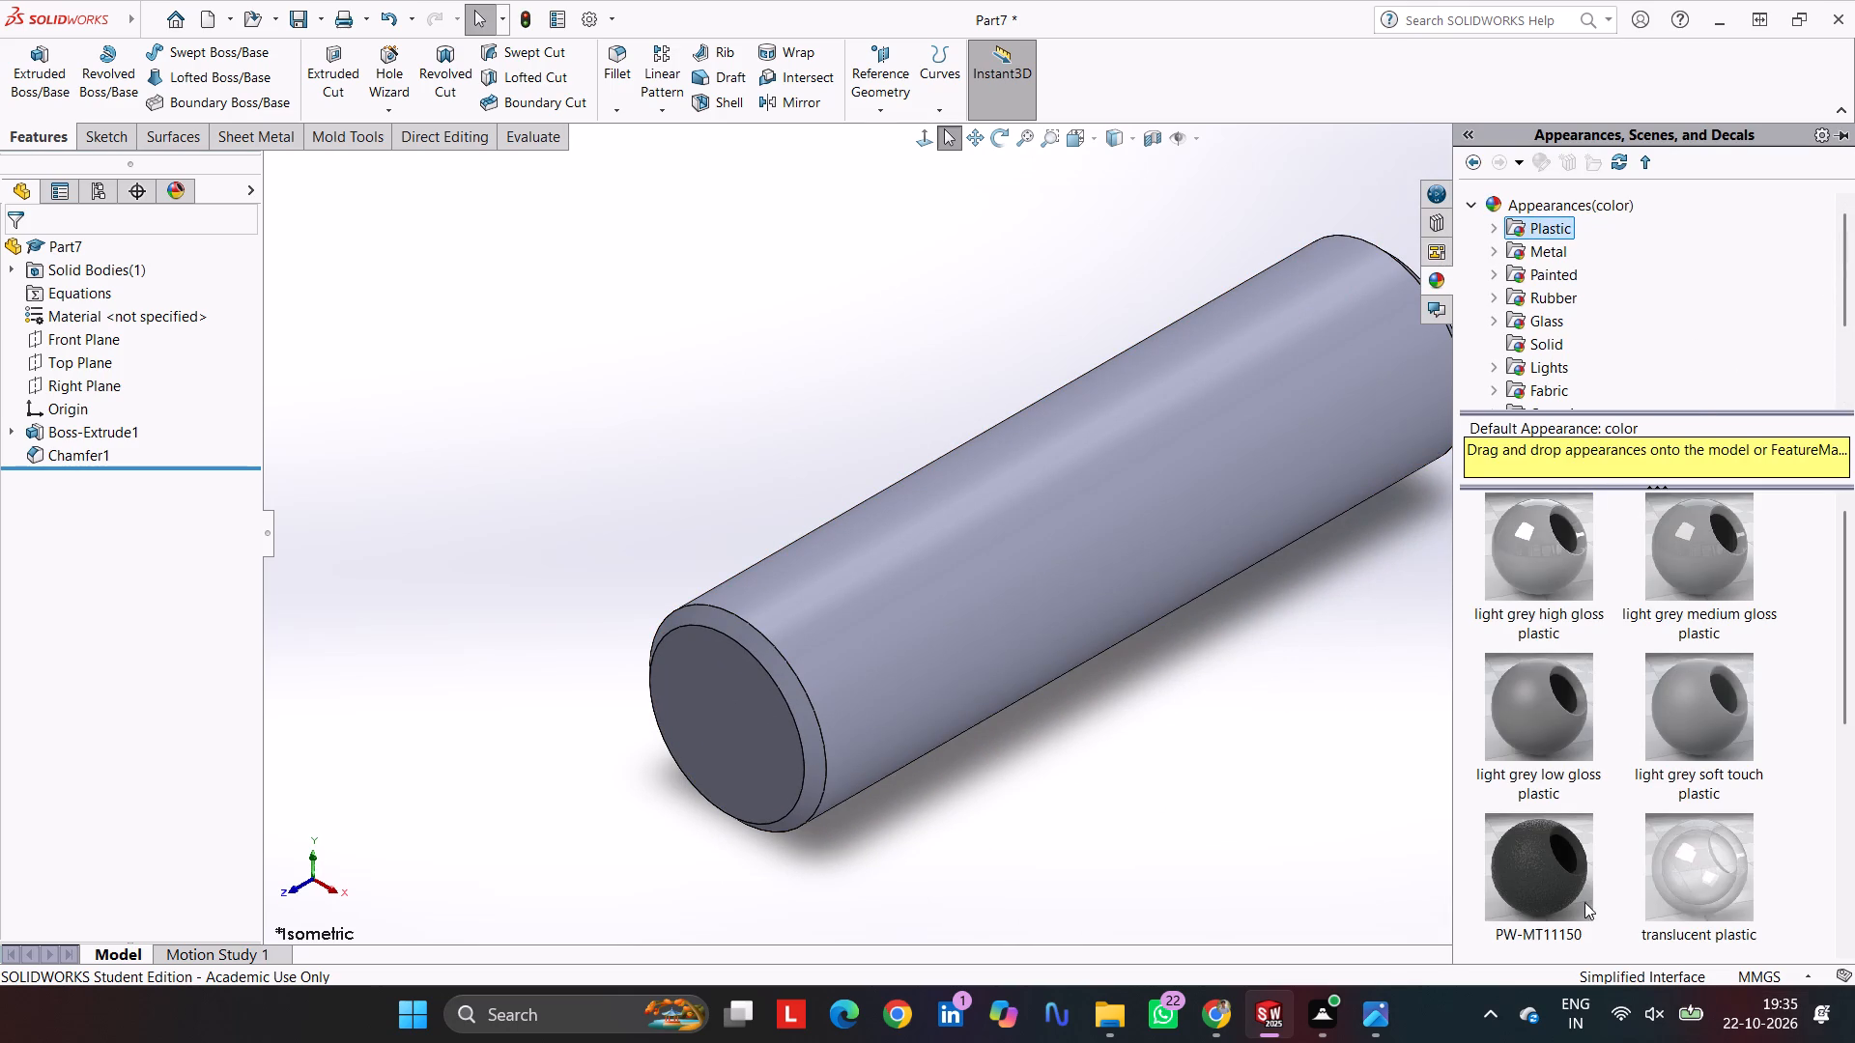
left_click_drag(1552, 860, 1126, 501)
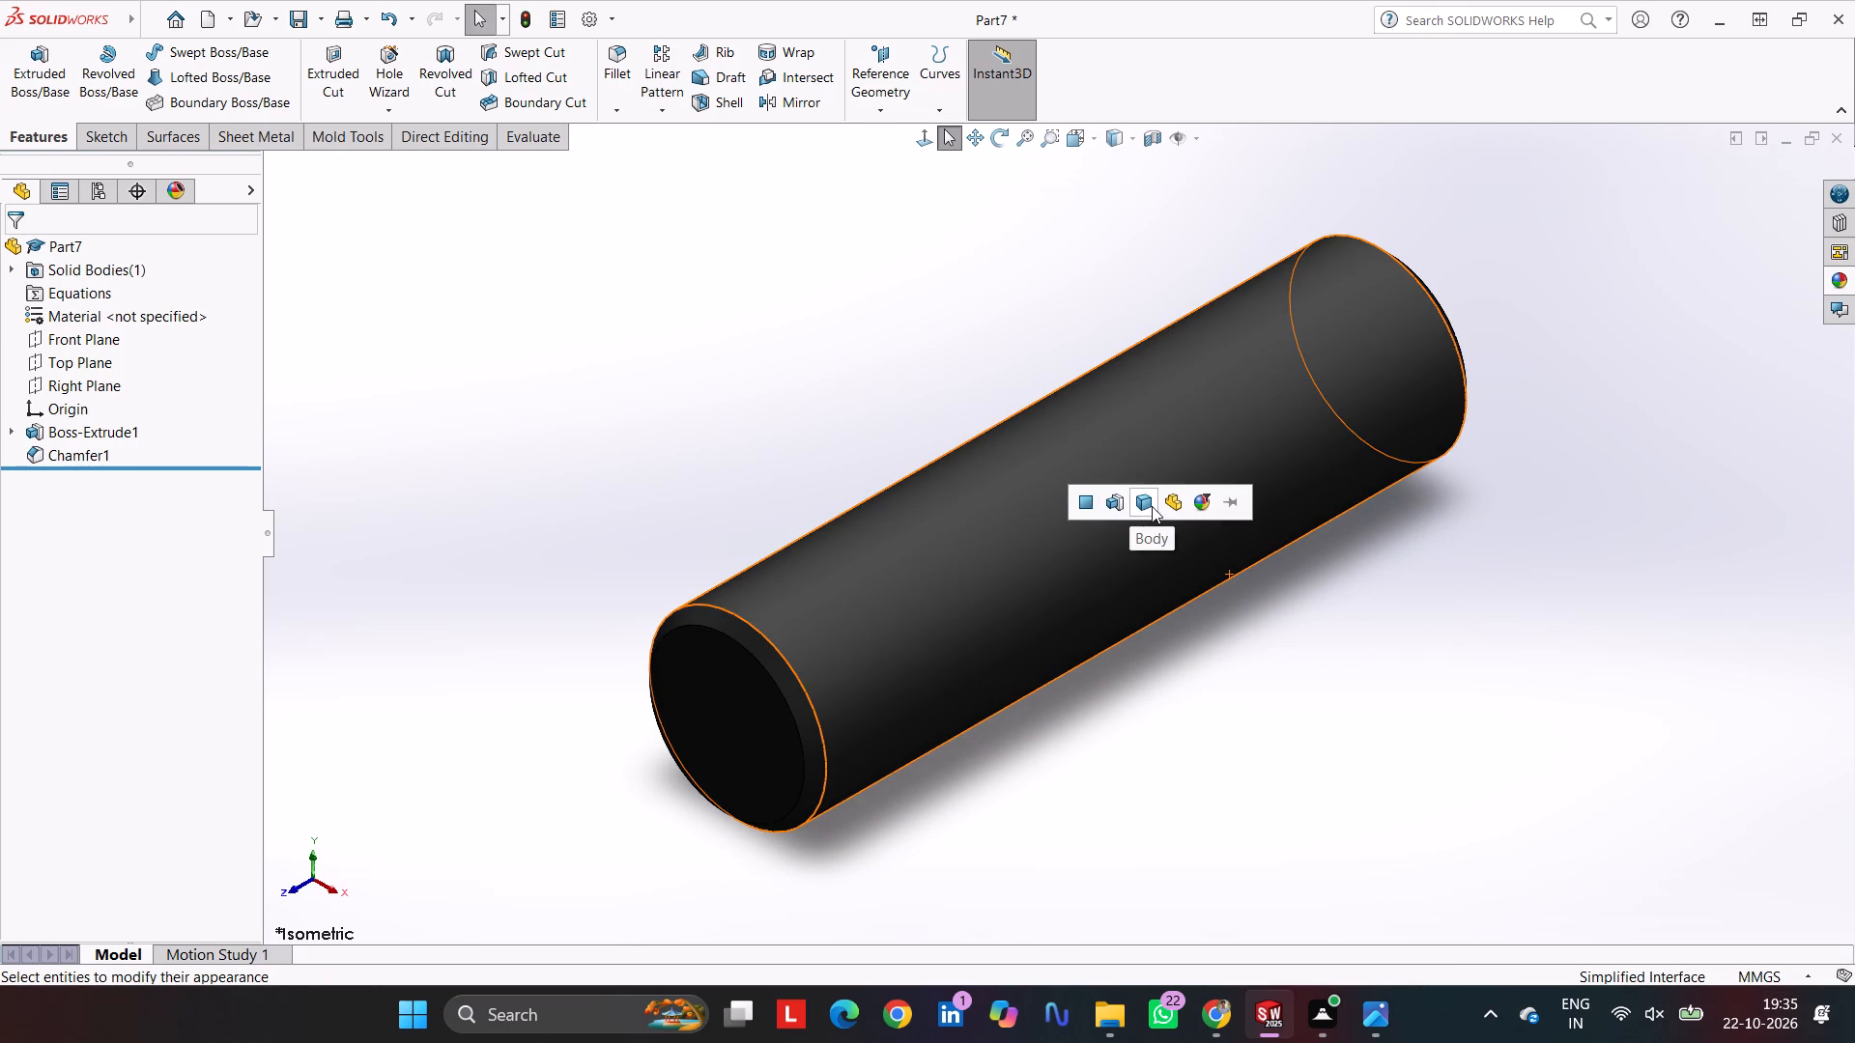
left_click(1152, 505)
left_click(752, 286)
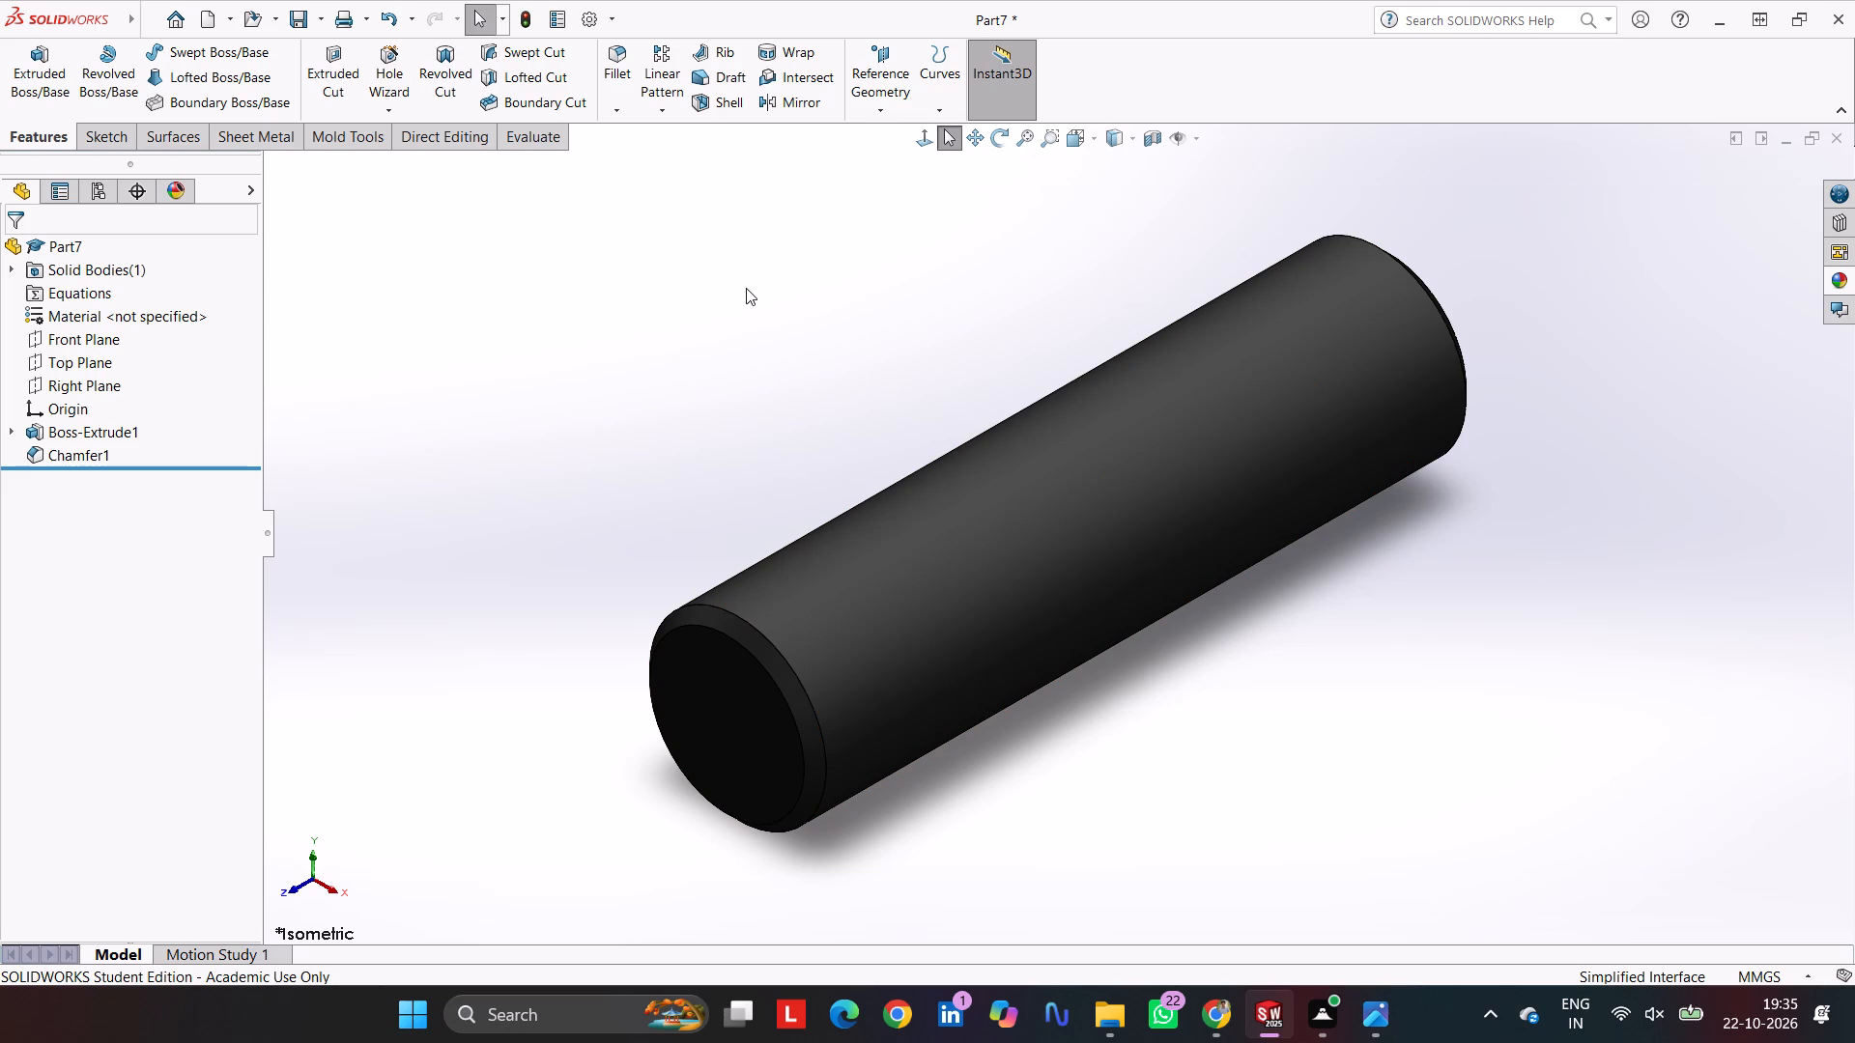
Save the pin part as 3 in the Pivot Chair Assembly folder.
key("ctrl+s")
key("3")
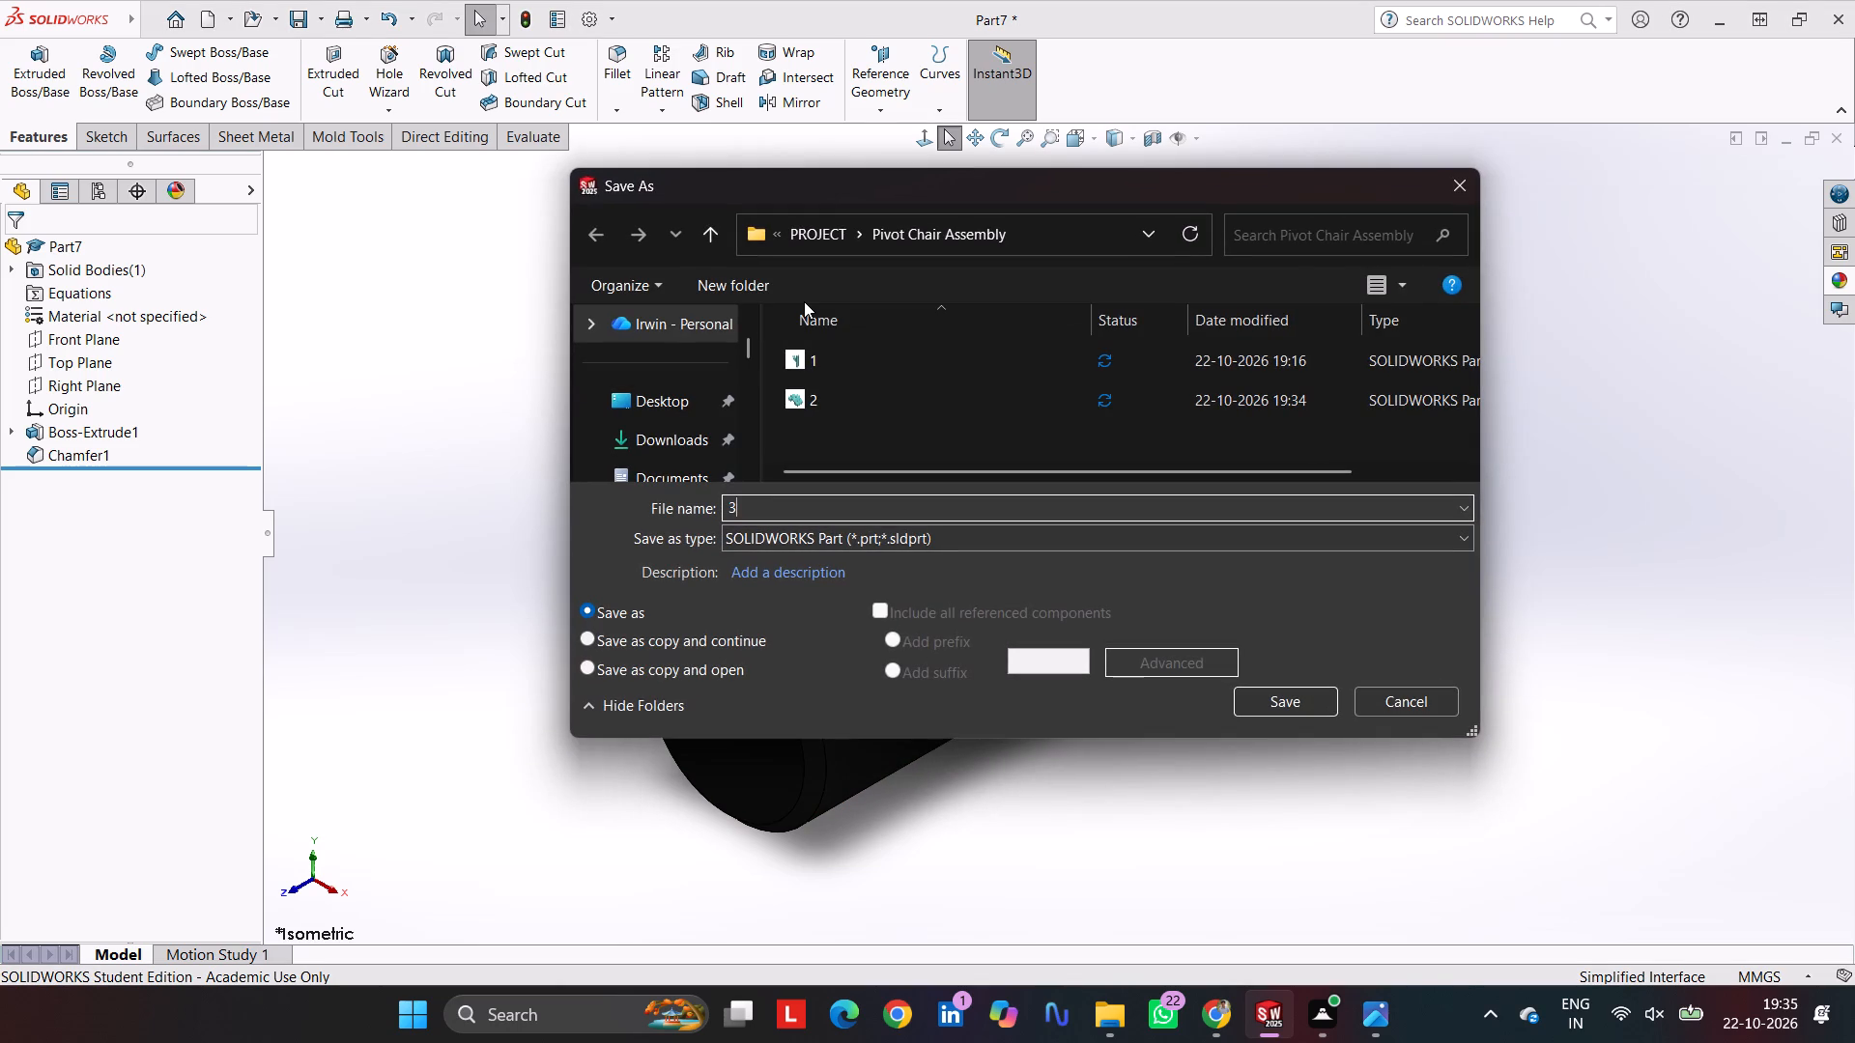
key("Return")
Print the current screen image on A4 paper to a PDF named 3 in the Pivot Chair Assembly folder.
key("ctrl+p")
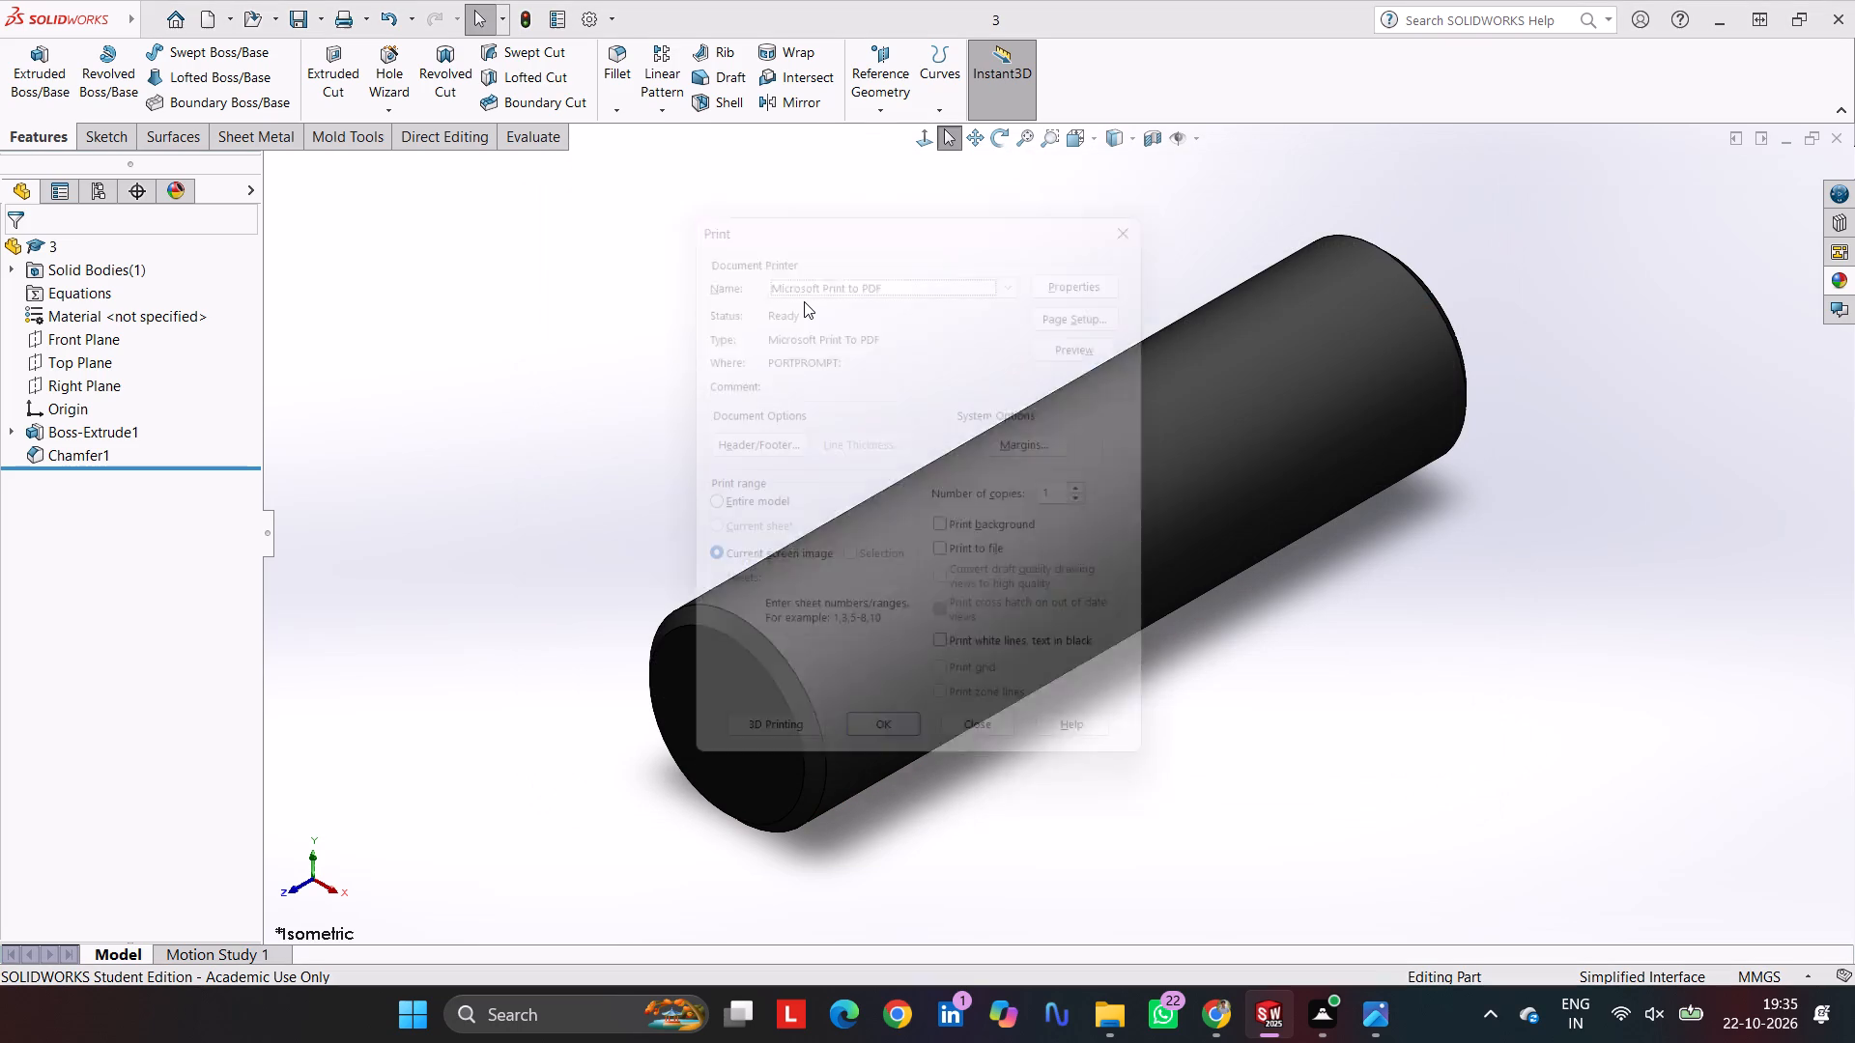
left_click(1143, 302)
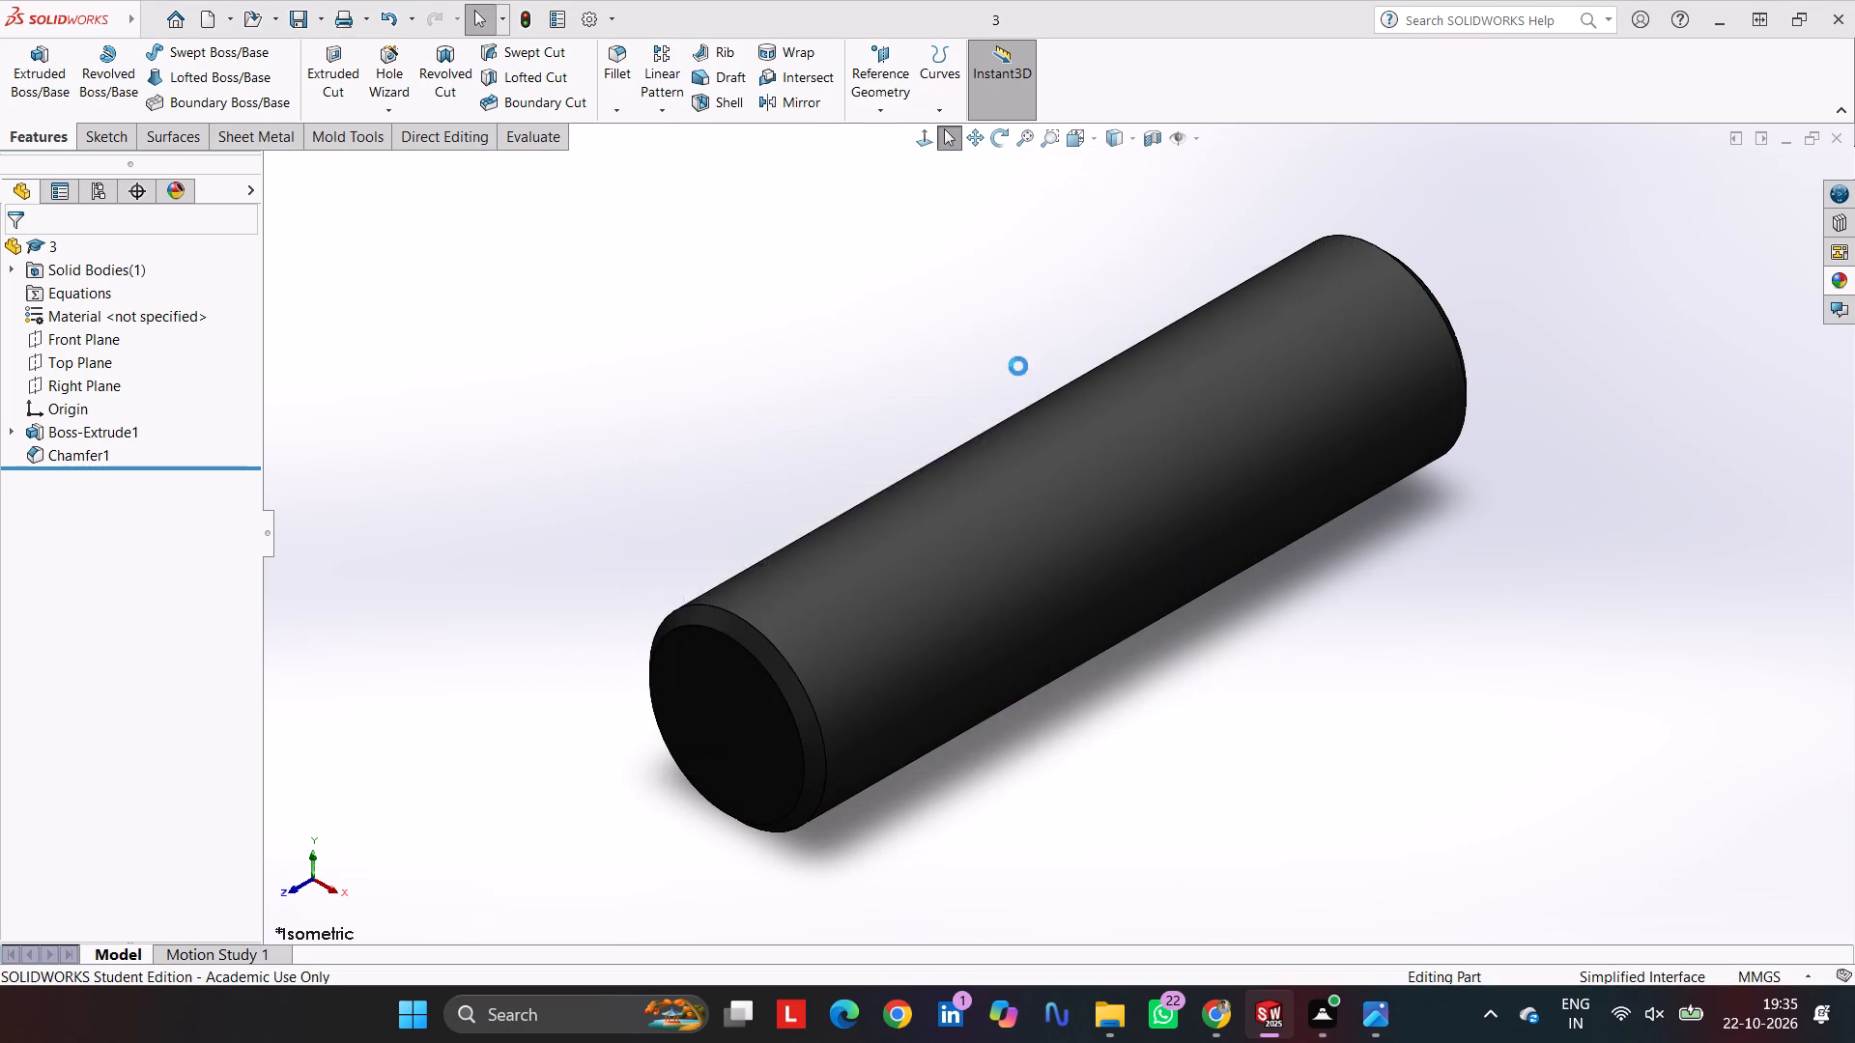
left_click(888, 571)
scroll(848, 399, "up", 15)
left_click(828, 104)
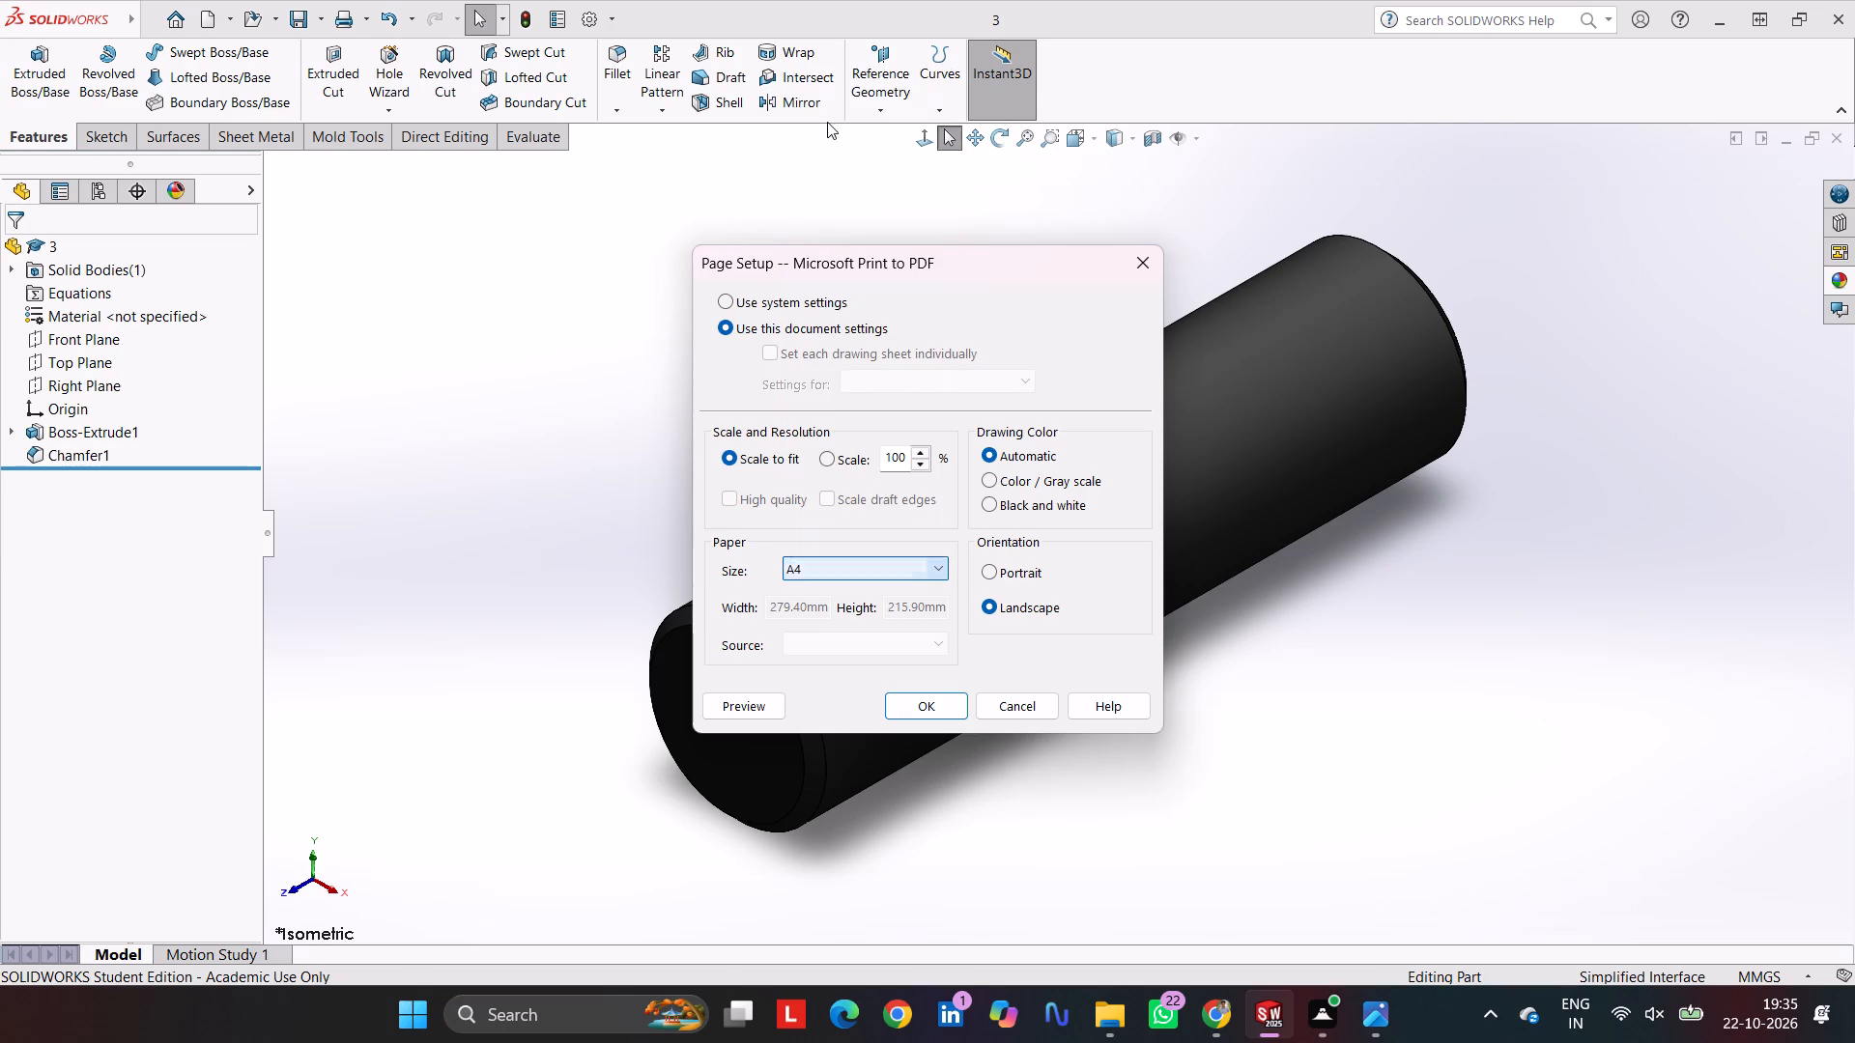
left_click(939, 711)
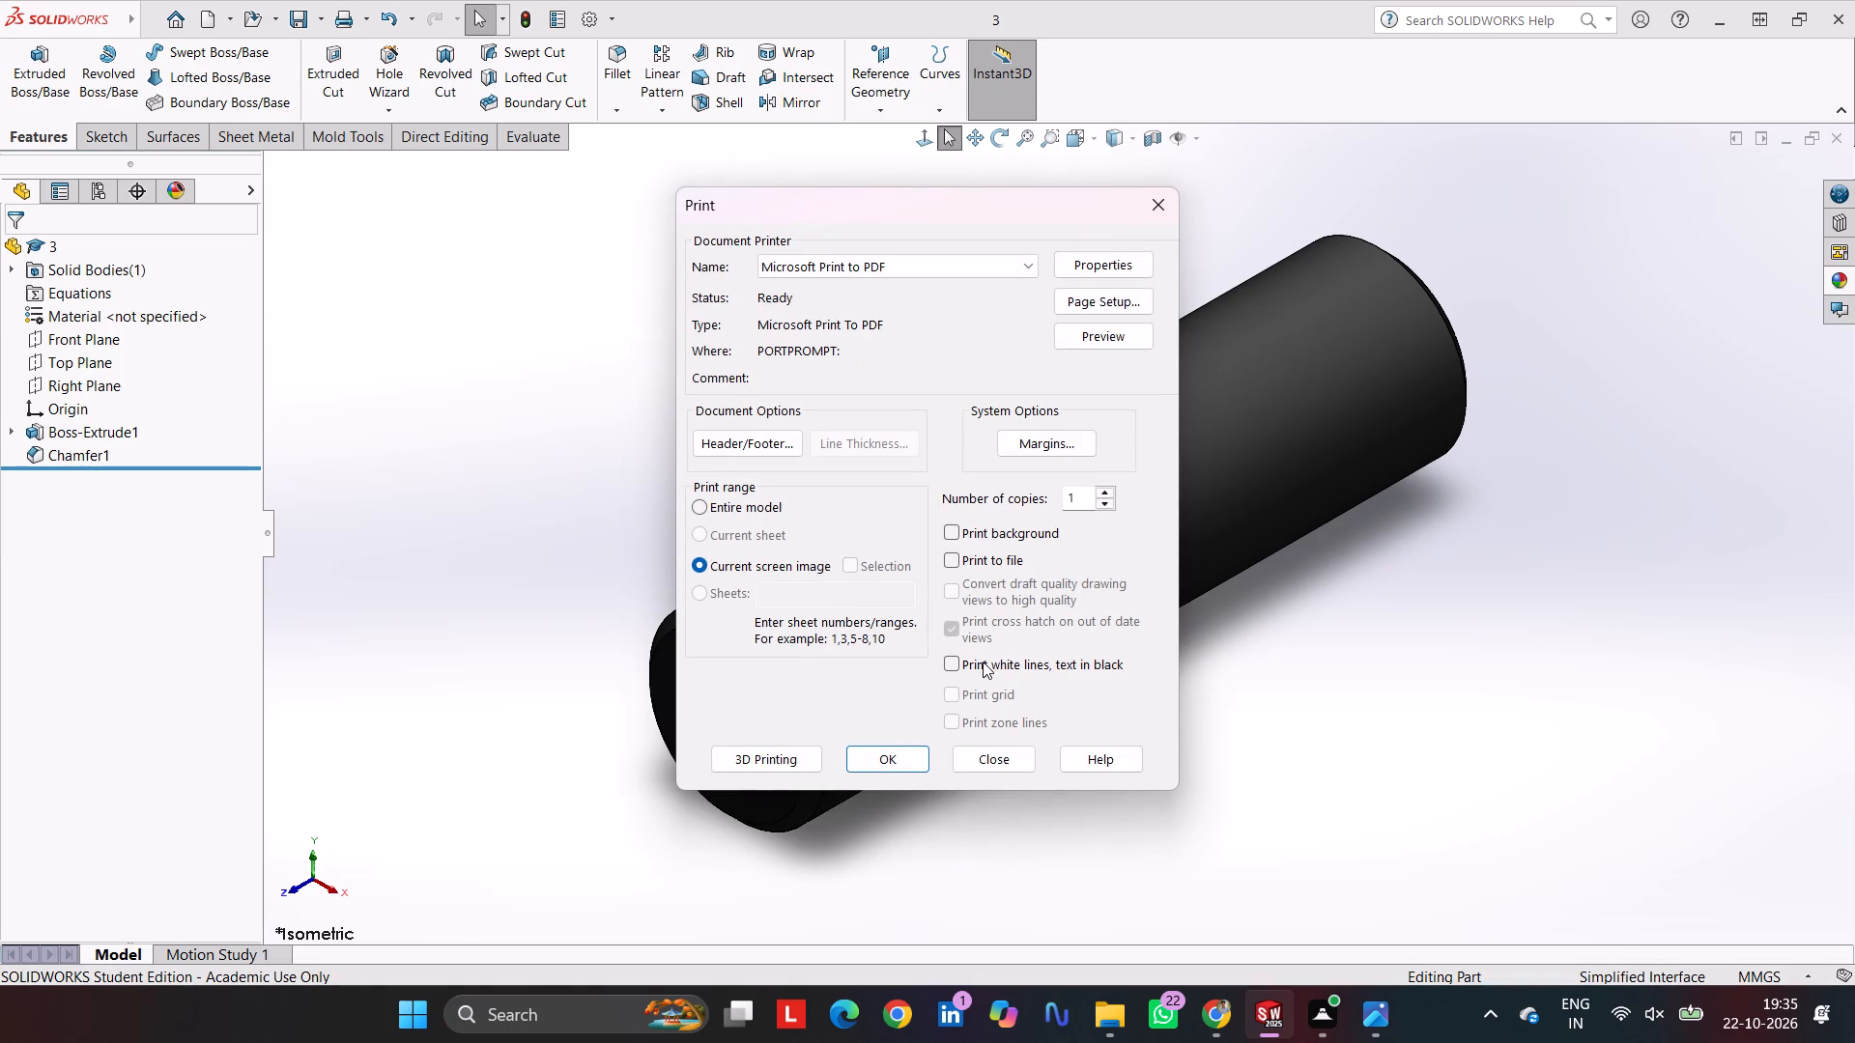
left_click(890, 752)
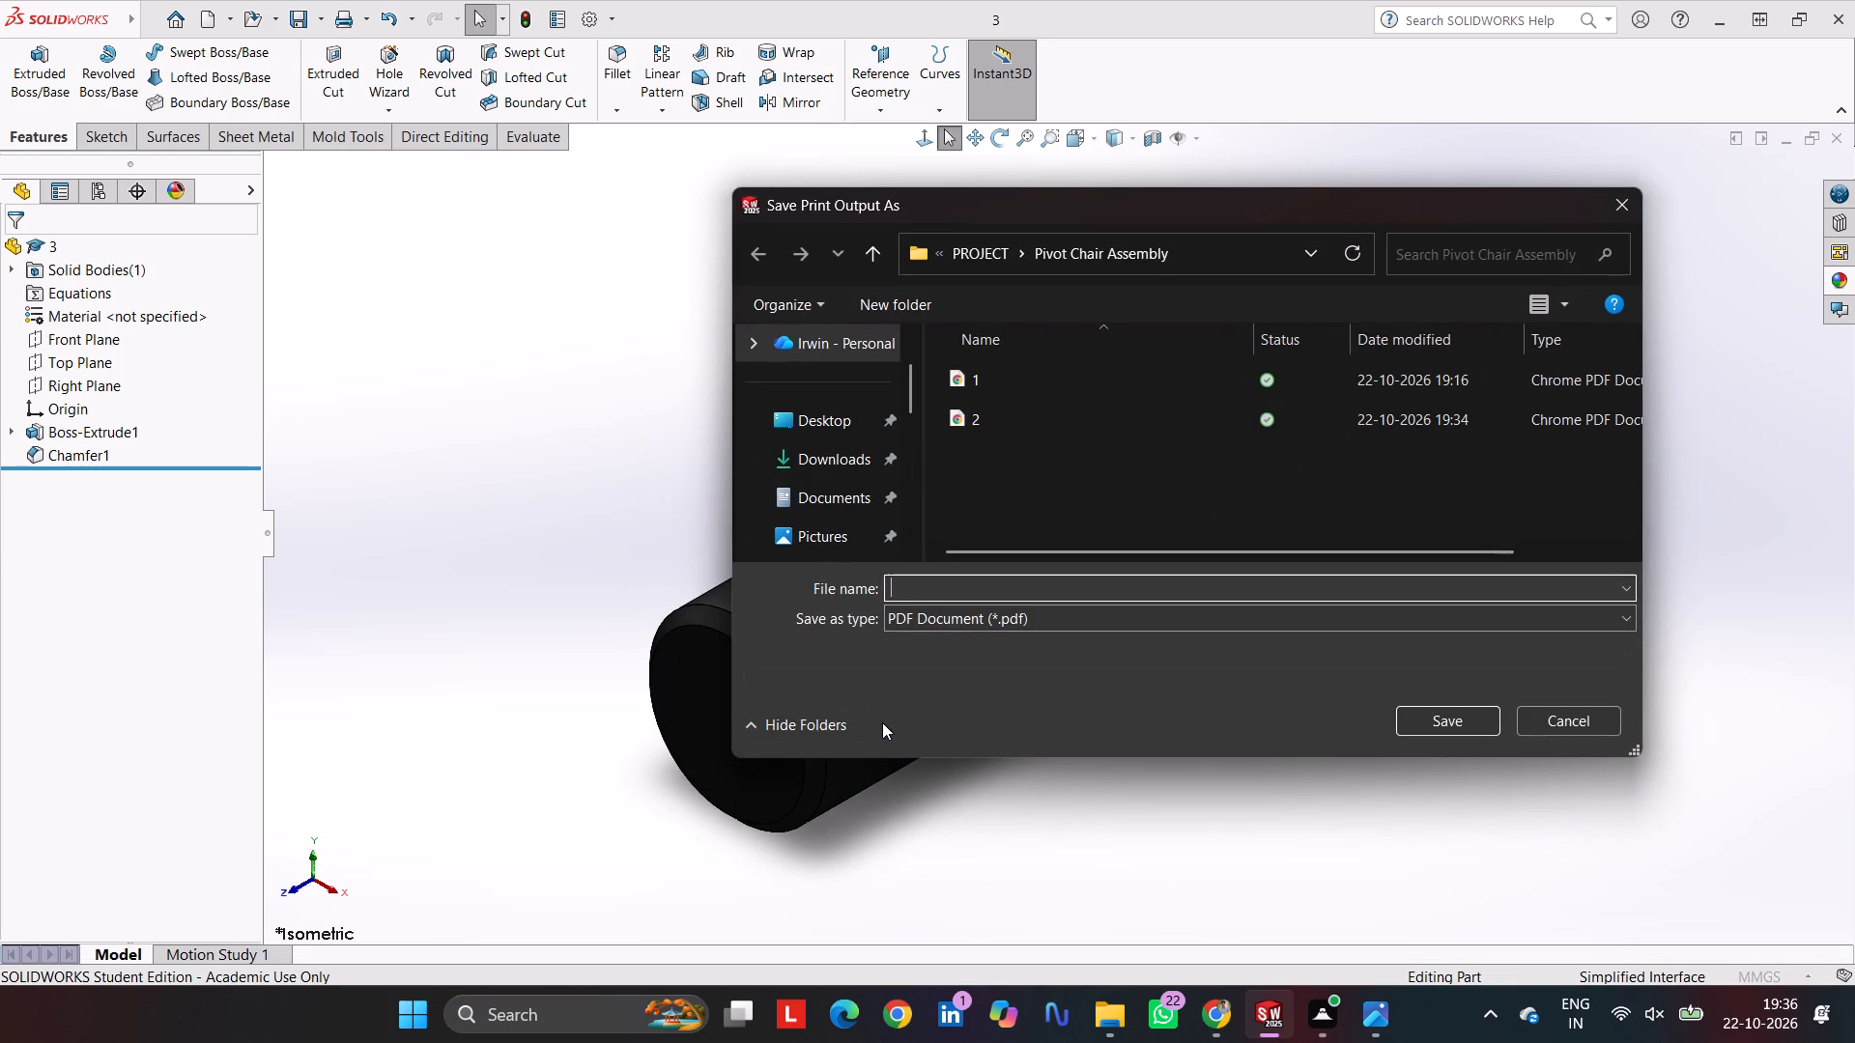
key("3")
key("Return")
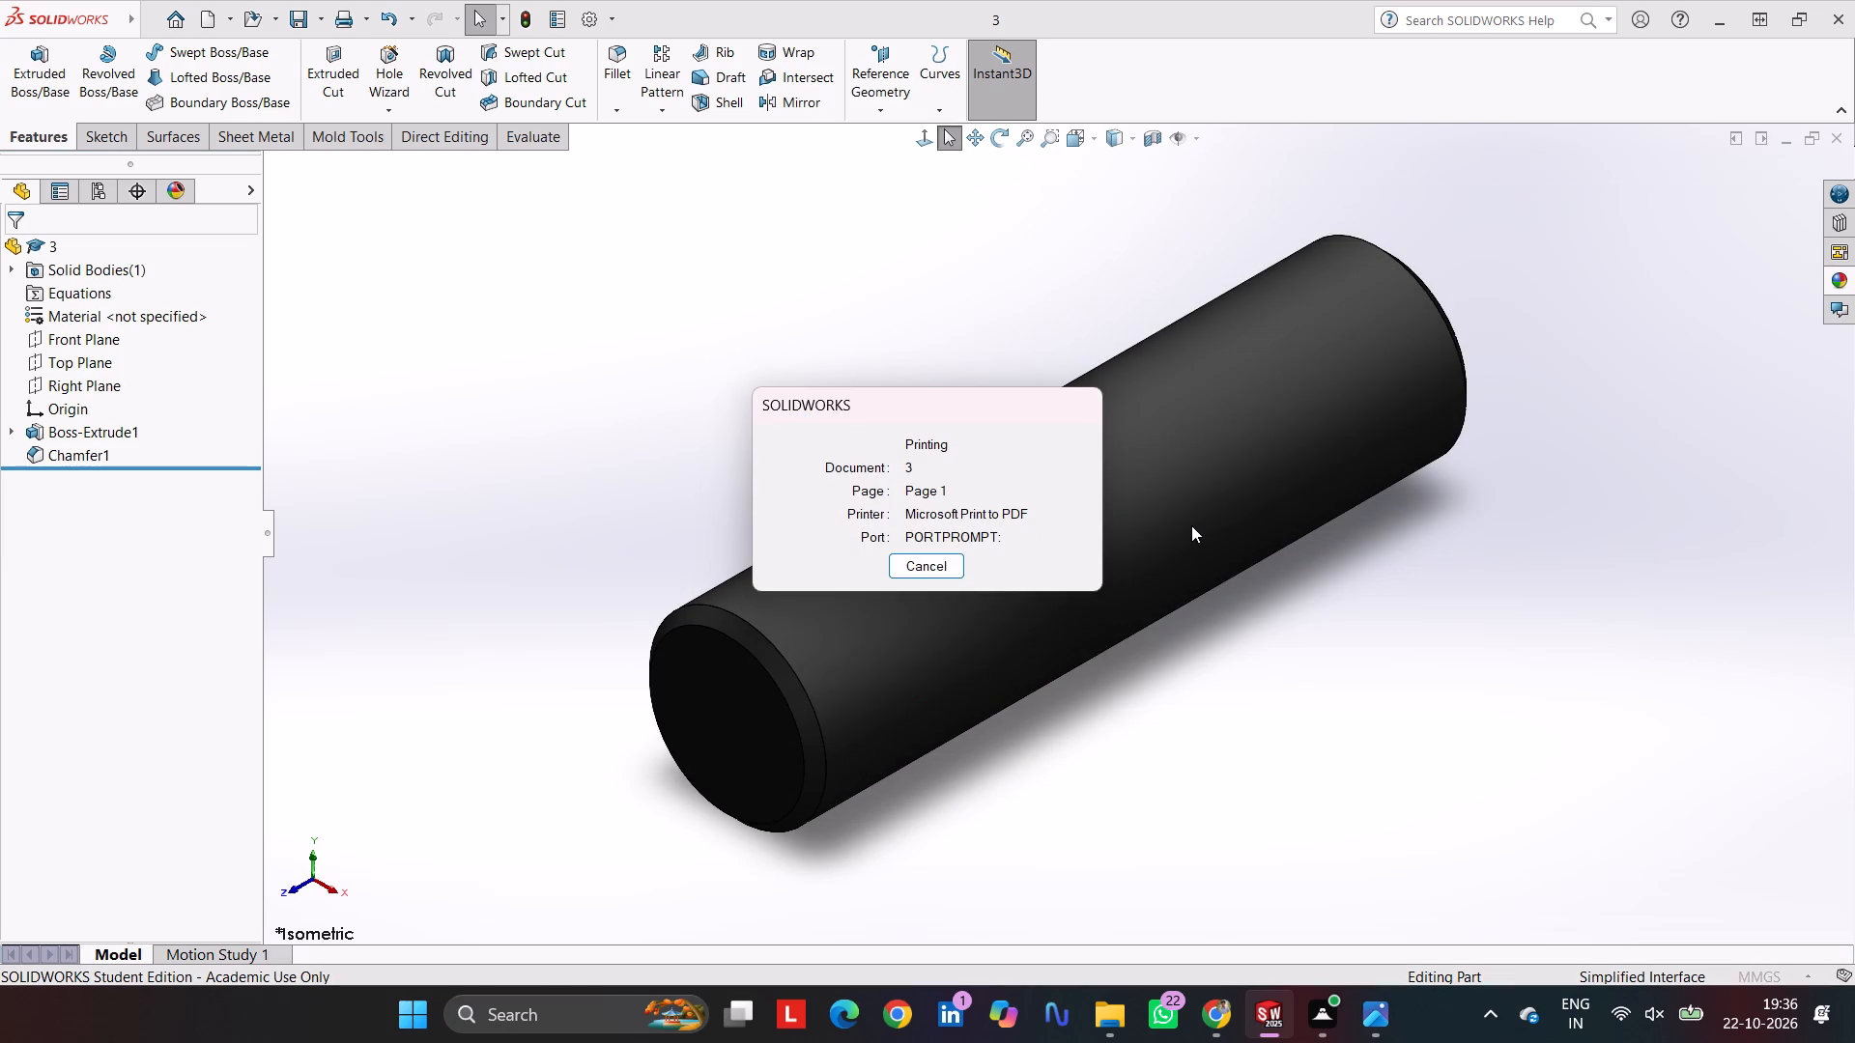
Create a new part document.
key("ctrl+n")
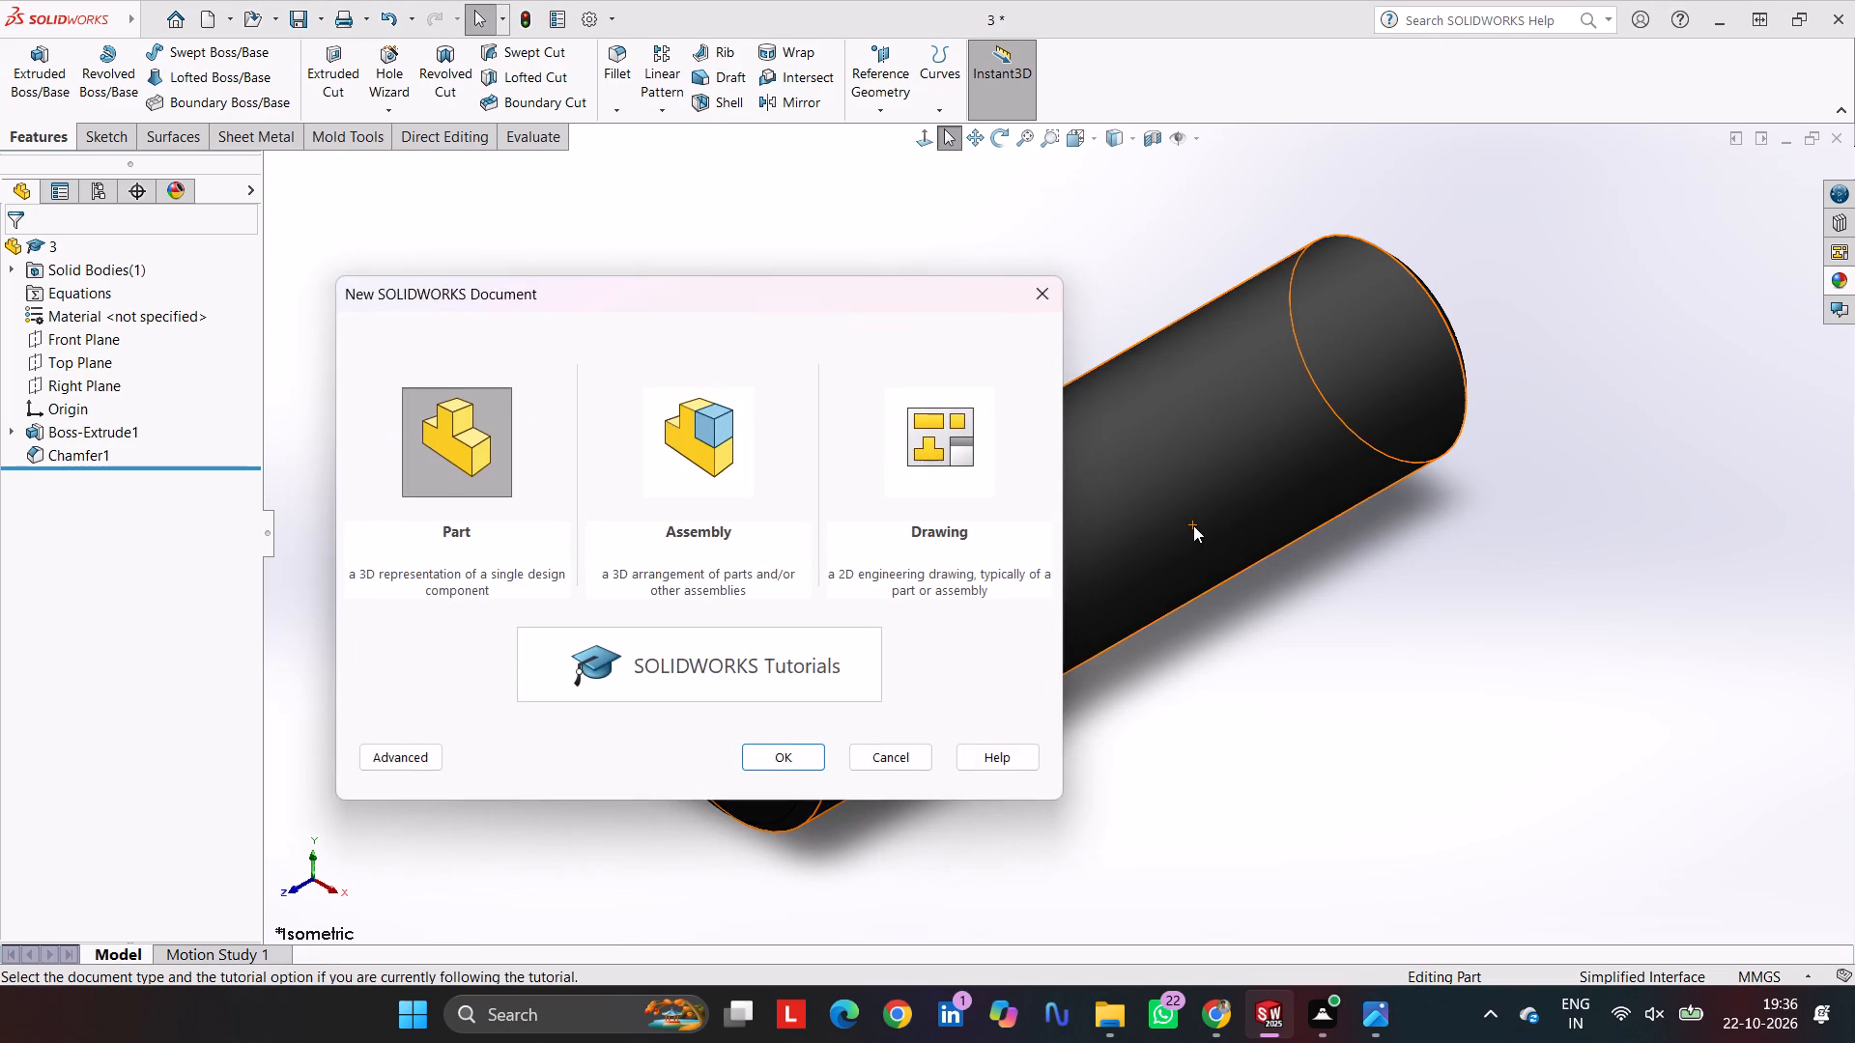
key("Return")
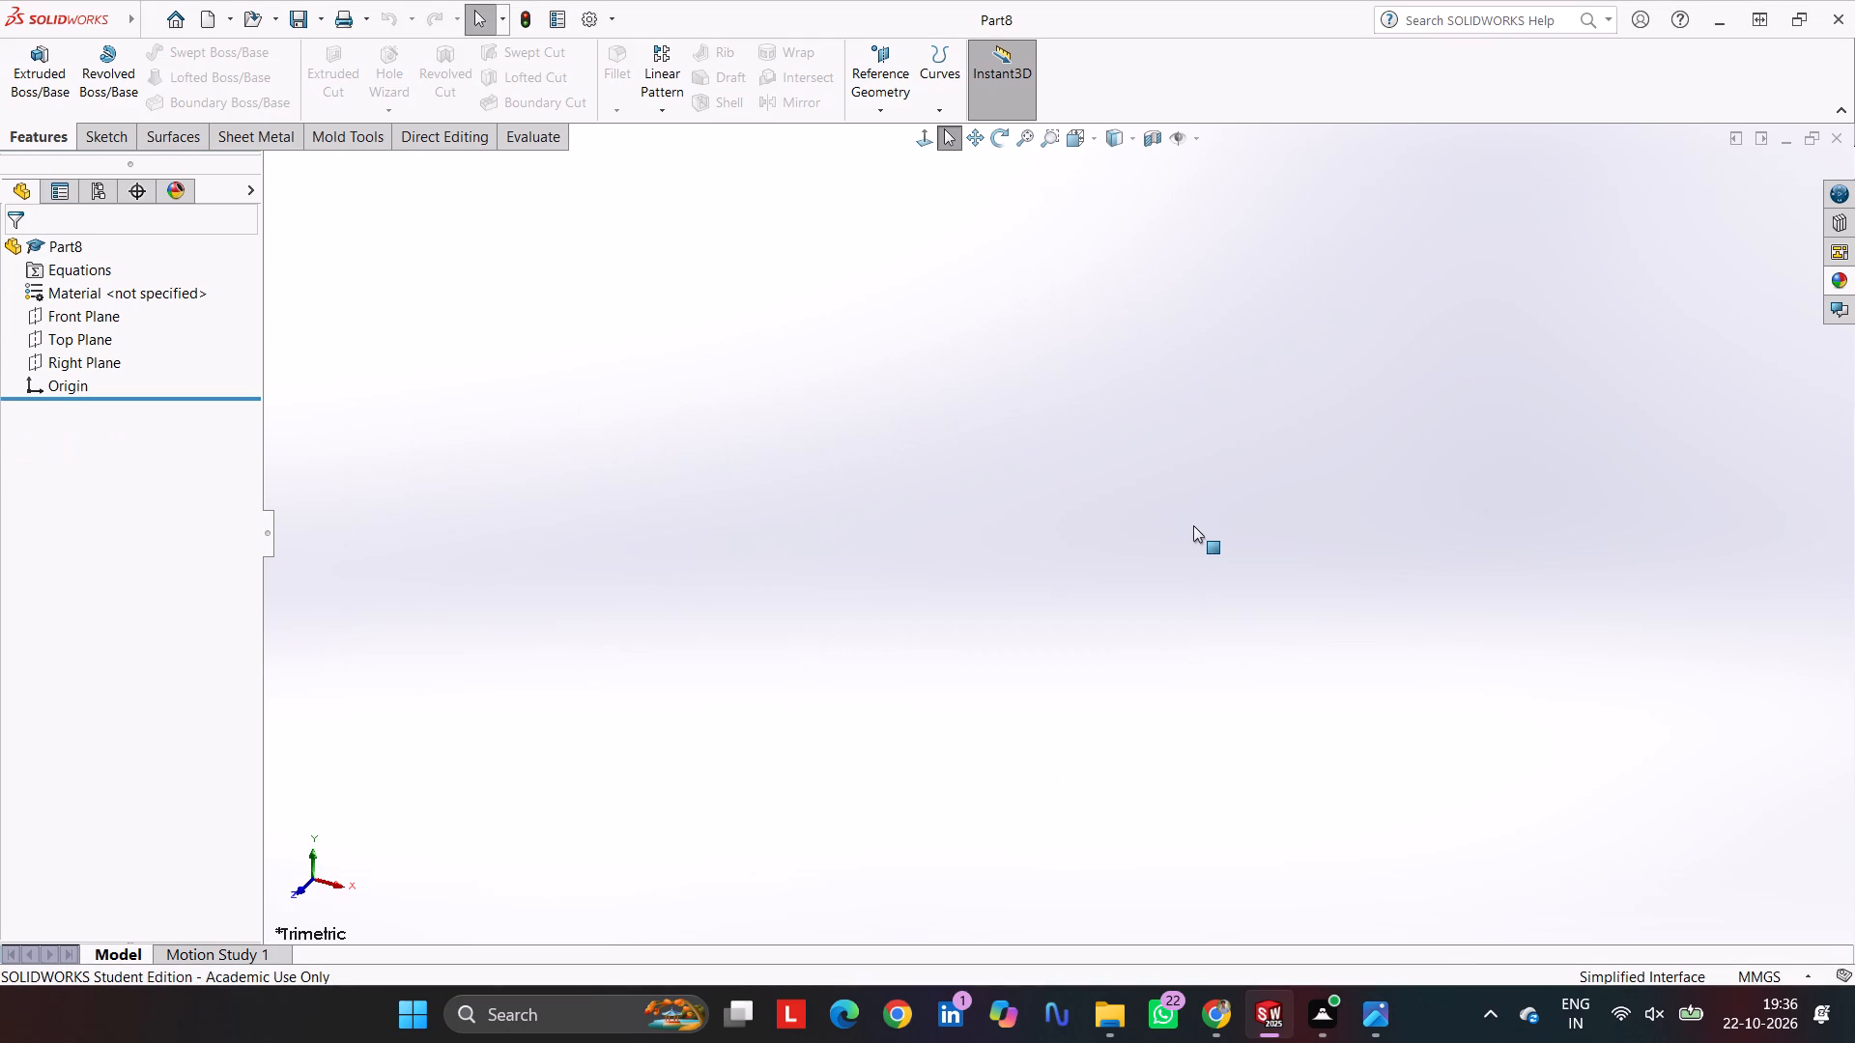
Sketch a circle centred on the origin on the Front Plane and dimension its diameter to 28 mm.
left_click(86, 312)
left_click(119, 129)
left_click(31, 60)
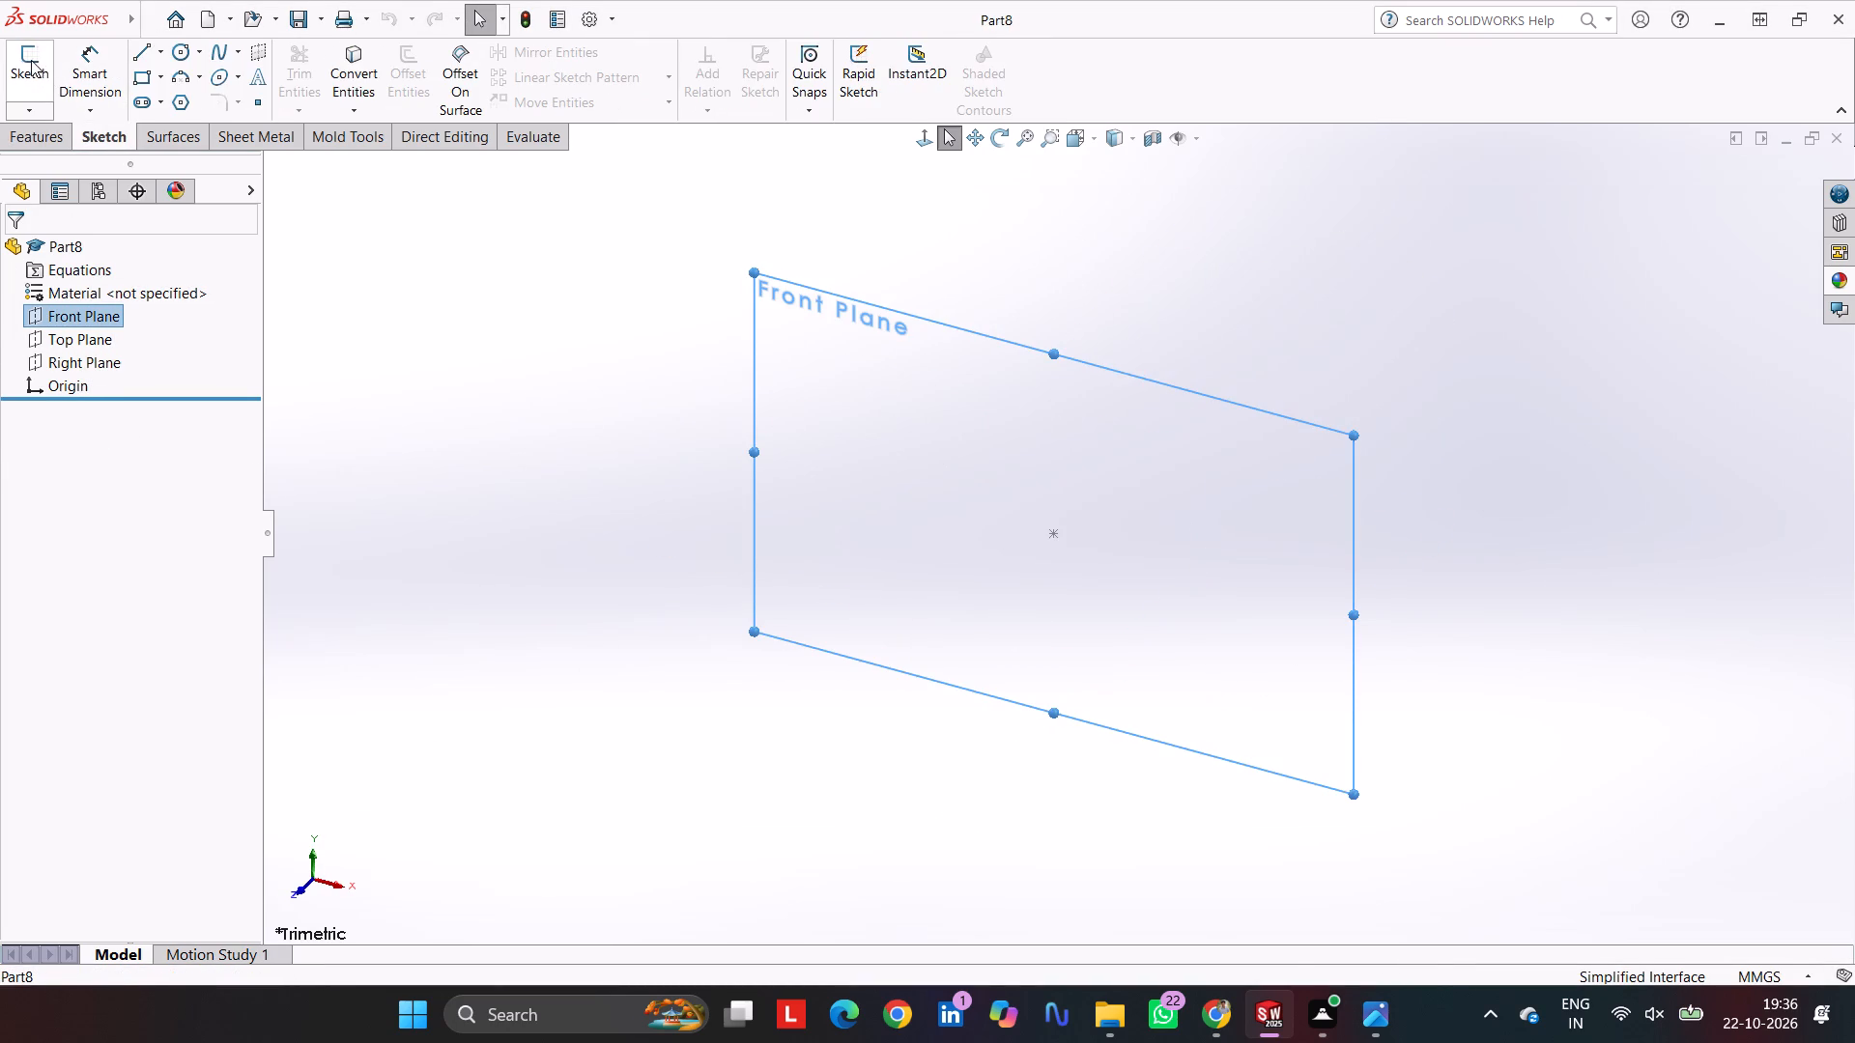
left_click(170, 51)
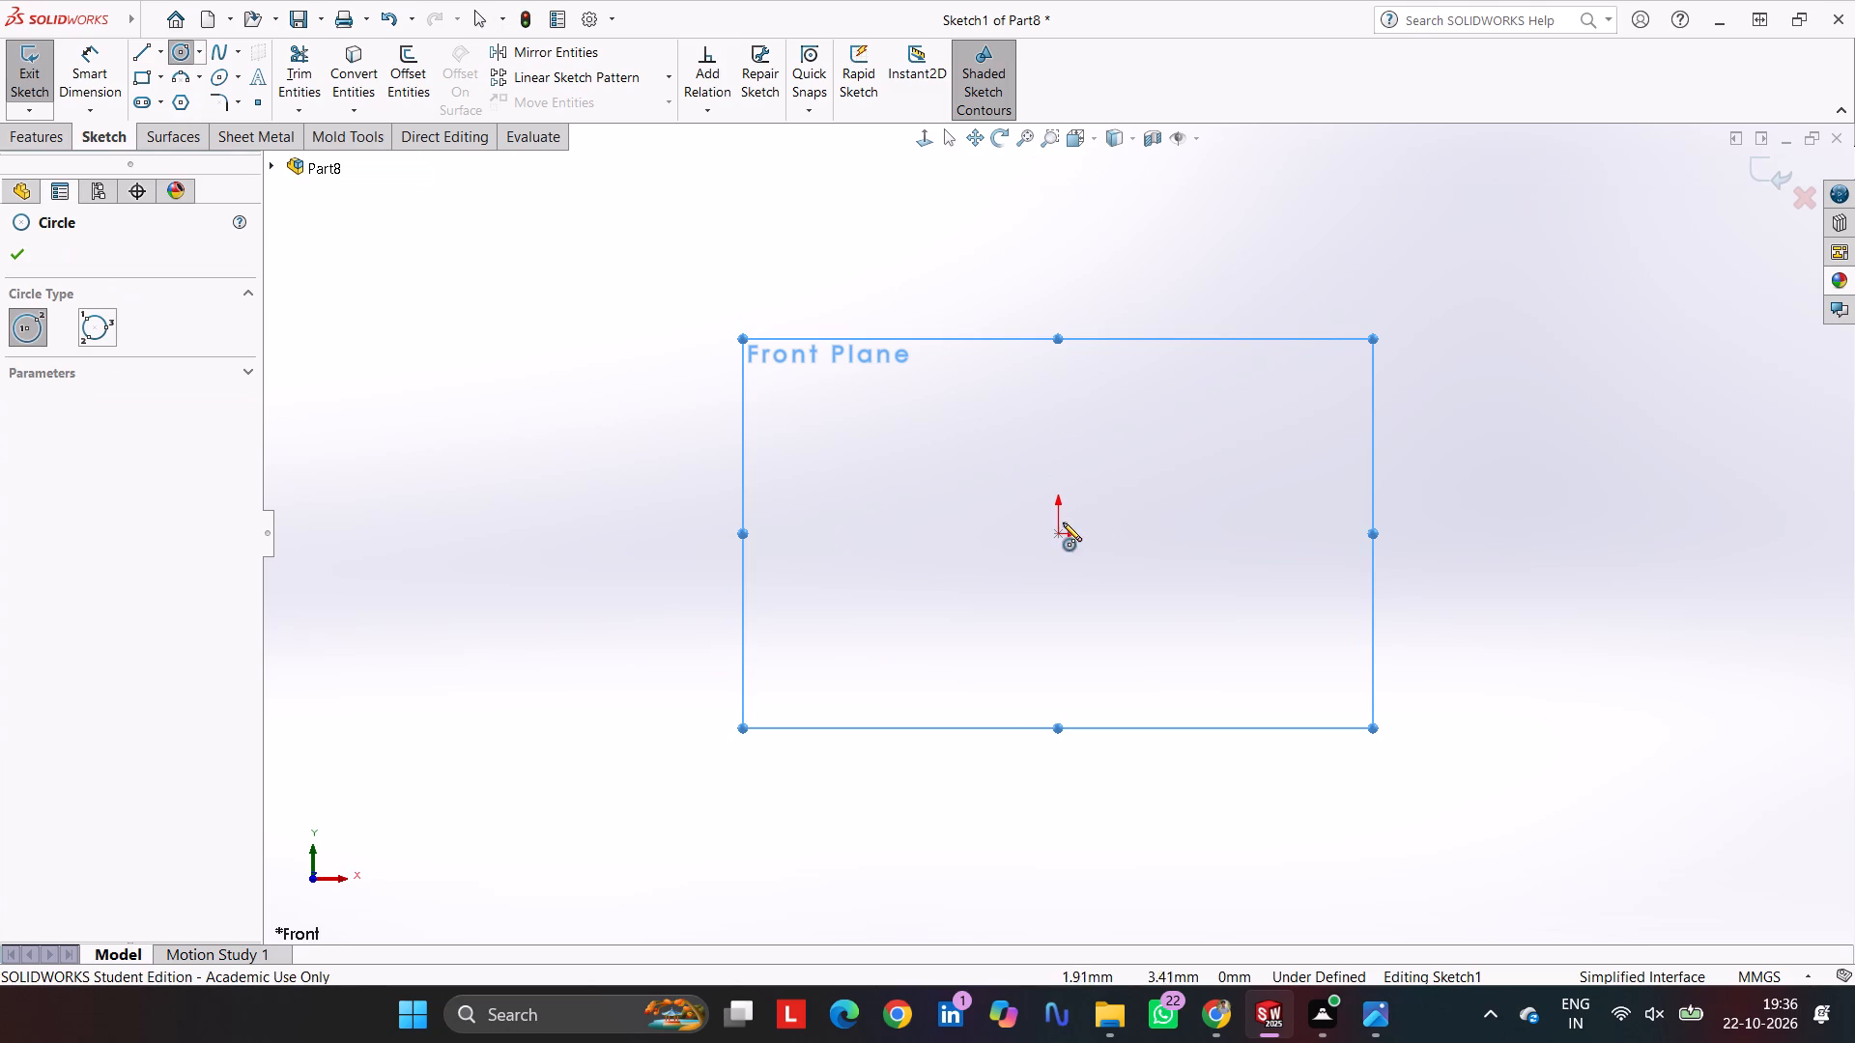
left_click(1057, 530)
left_click(835, 545)
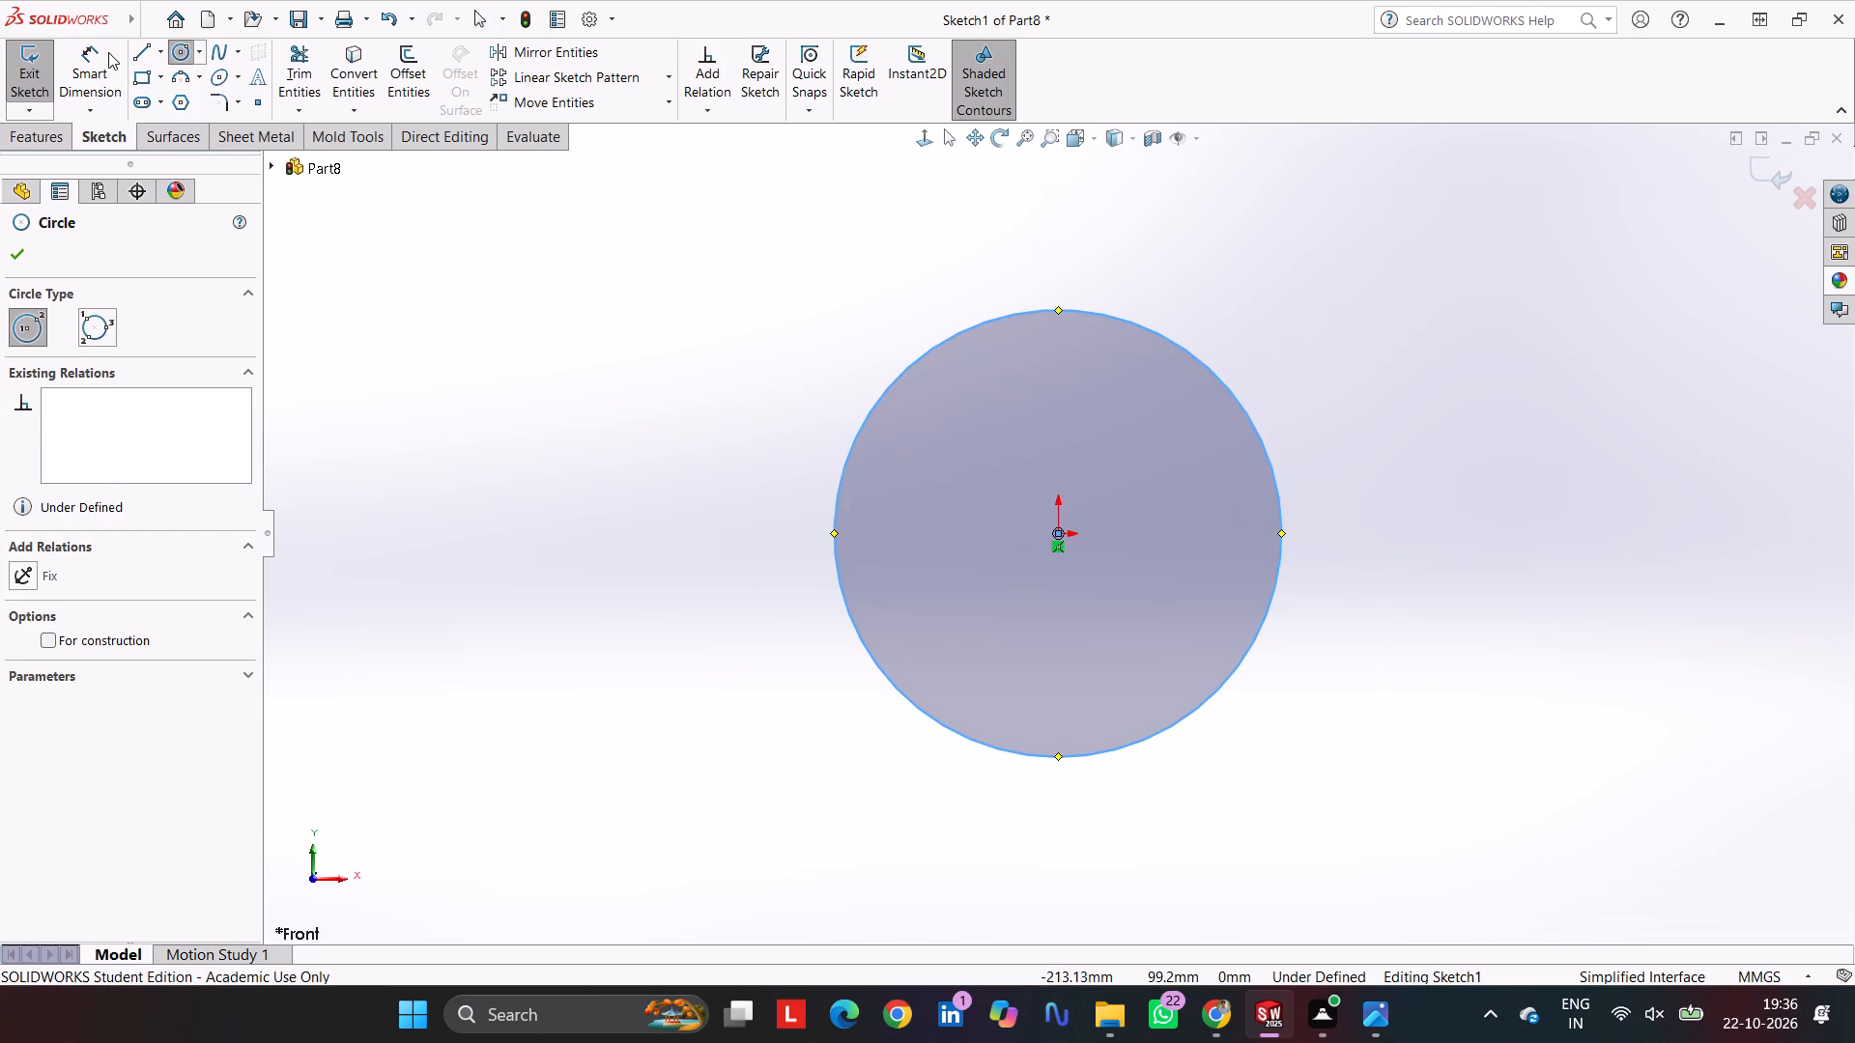
left_click(108, 52)
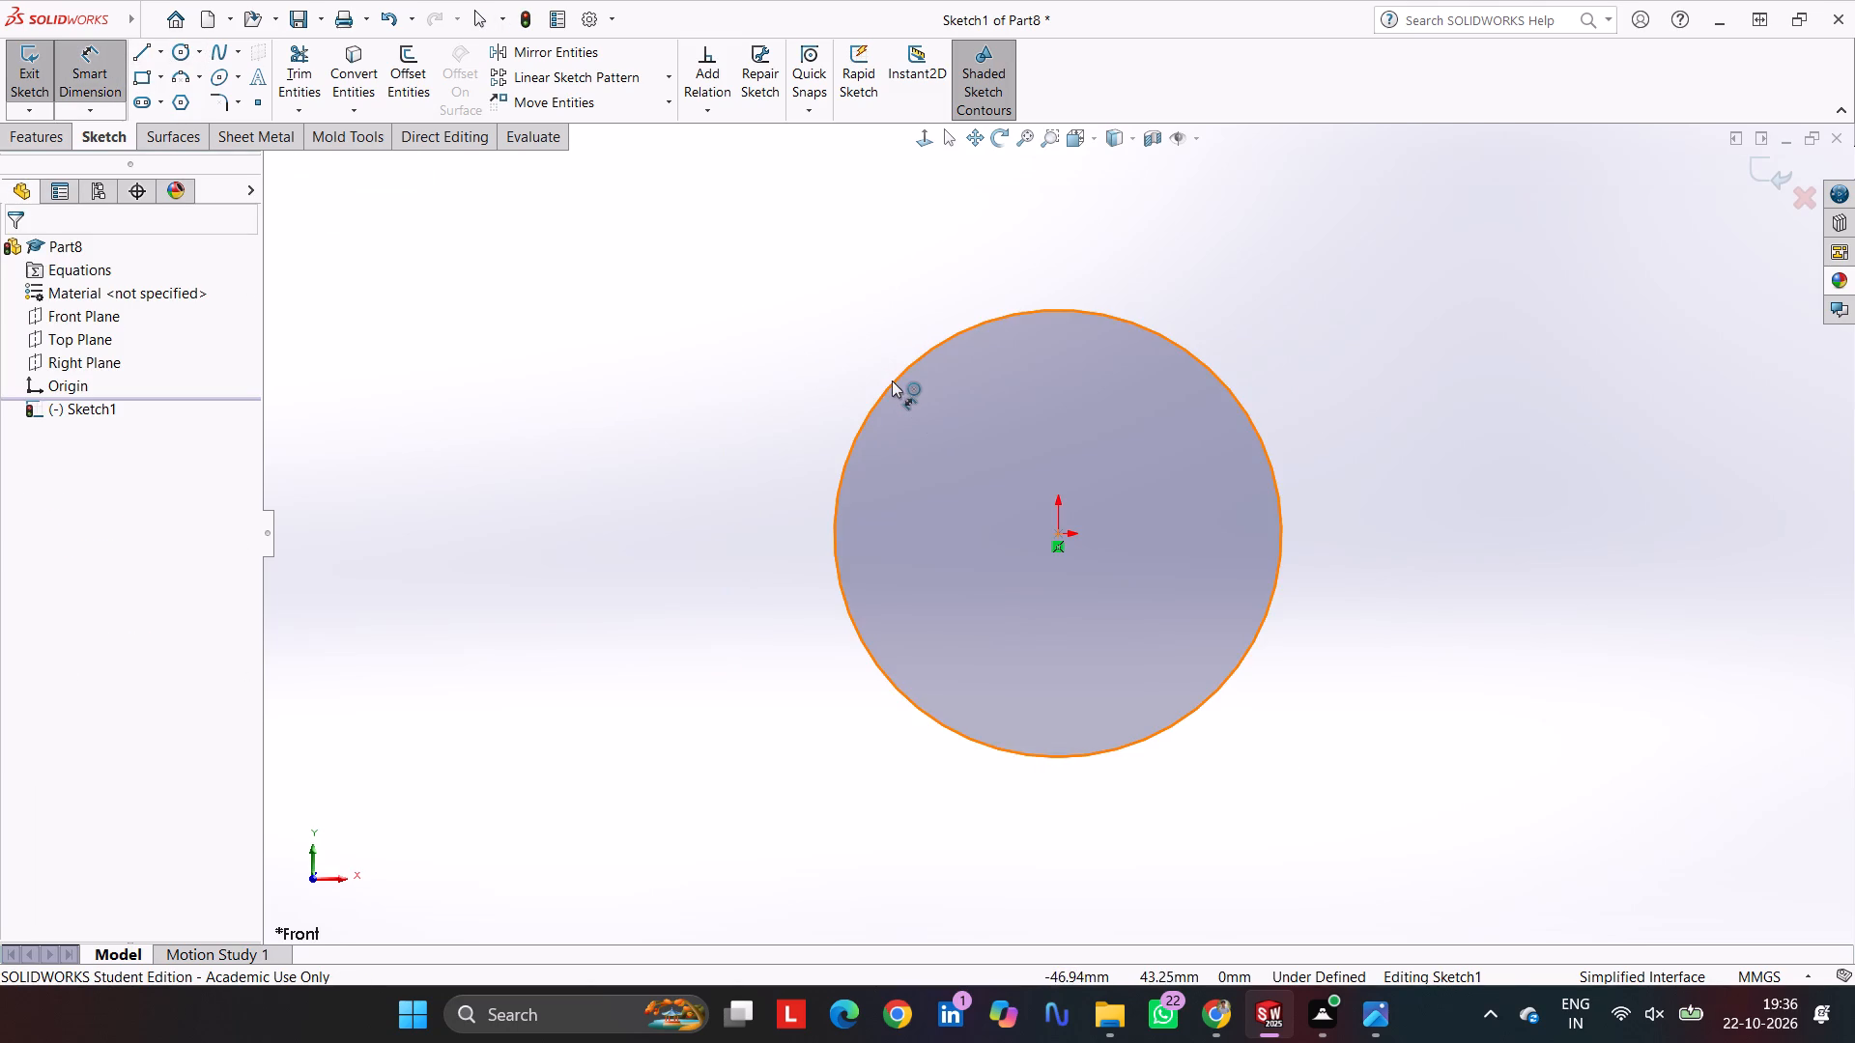
left_click(892, 381)
left_click_drag(703, 394, 607, 427)
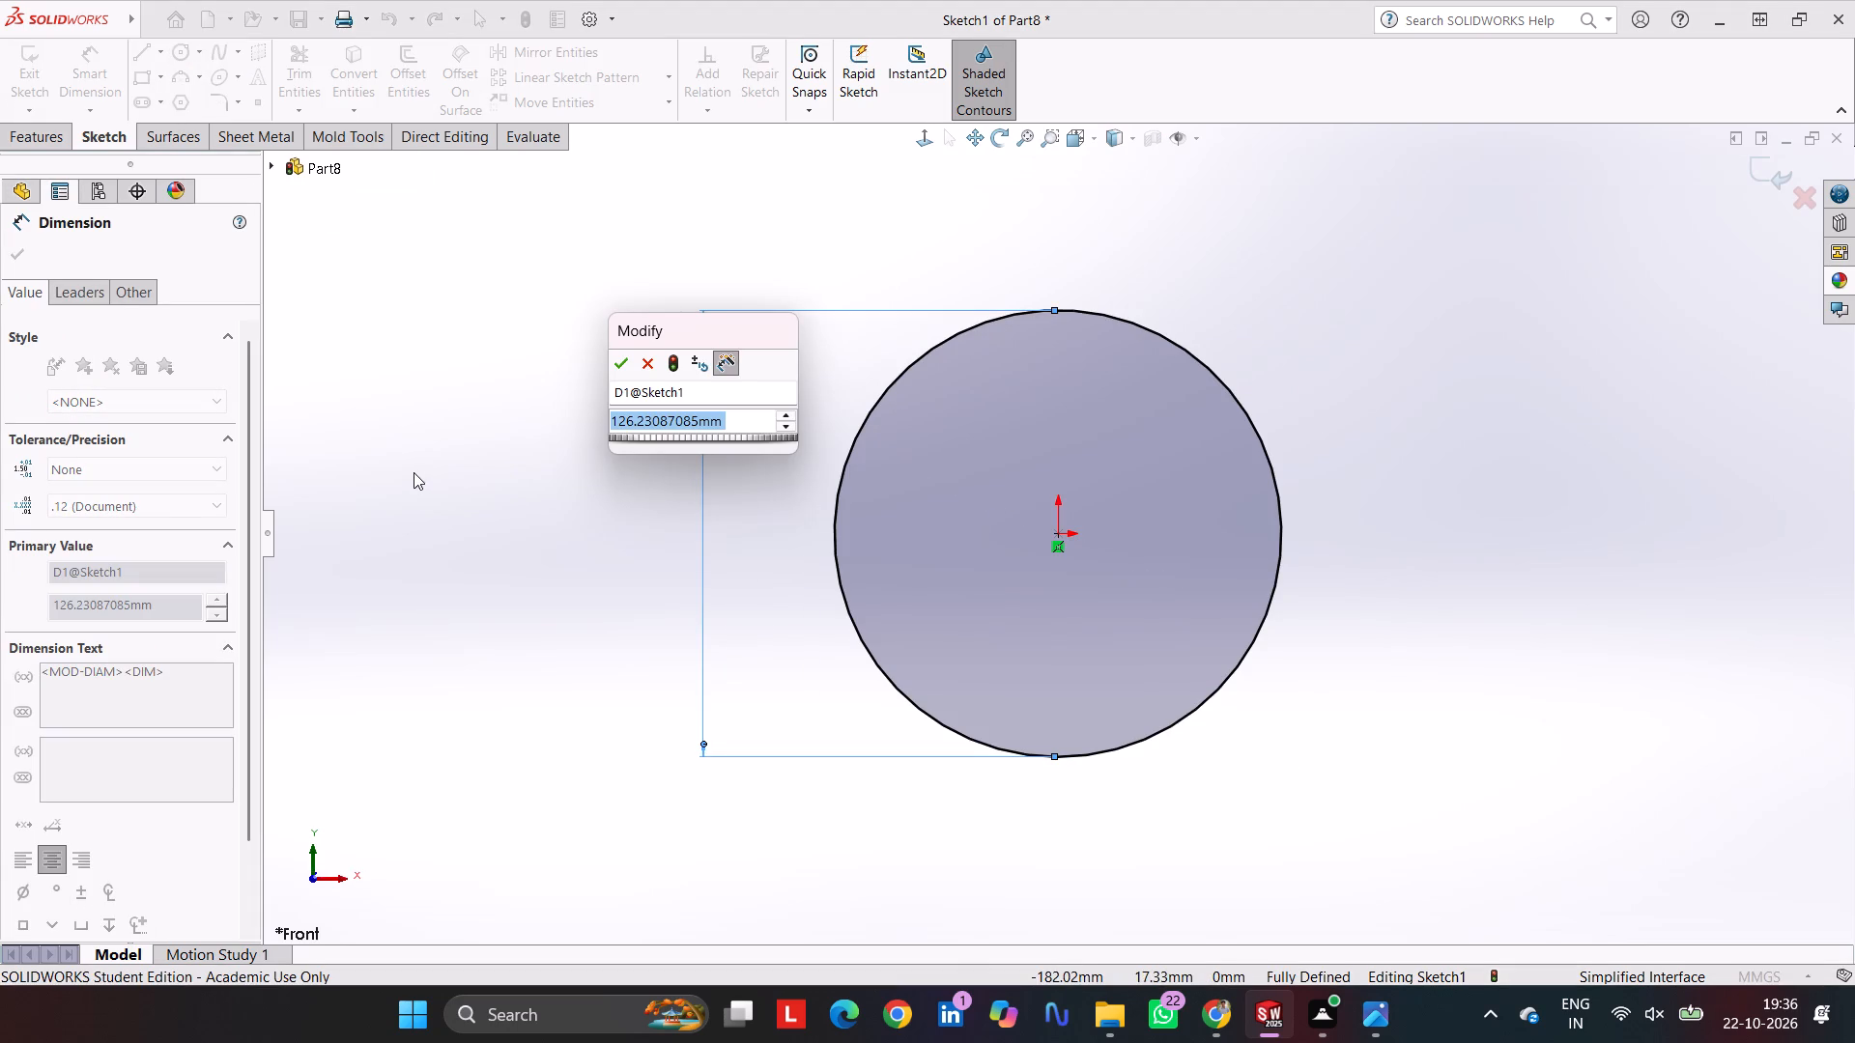
type("28")
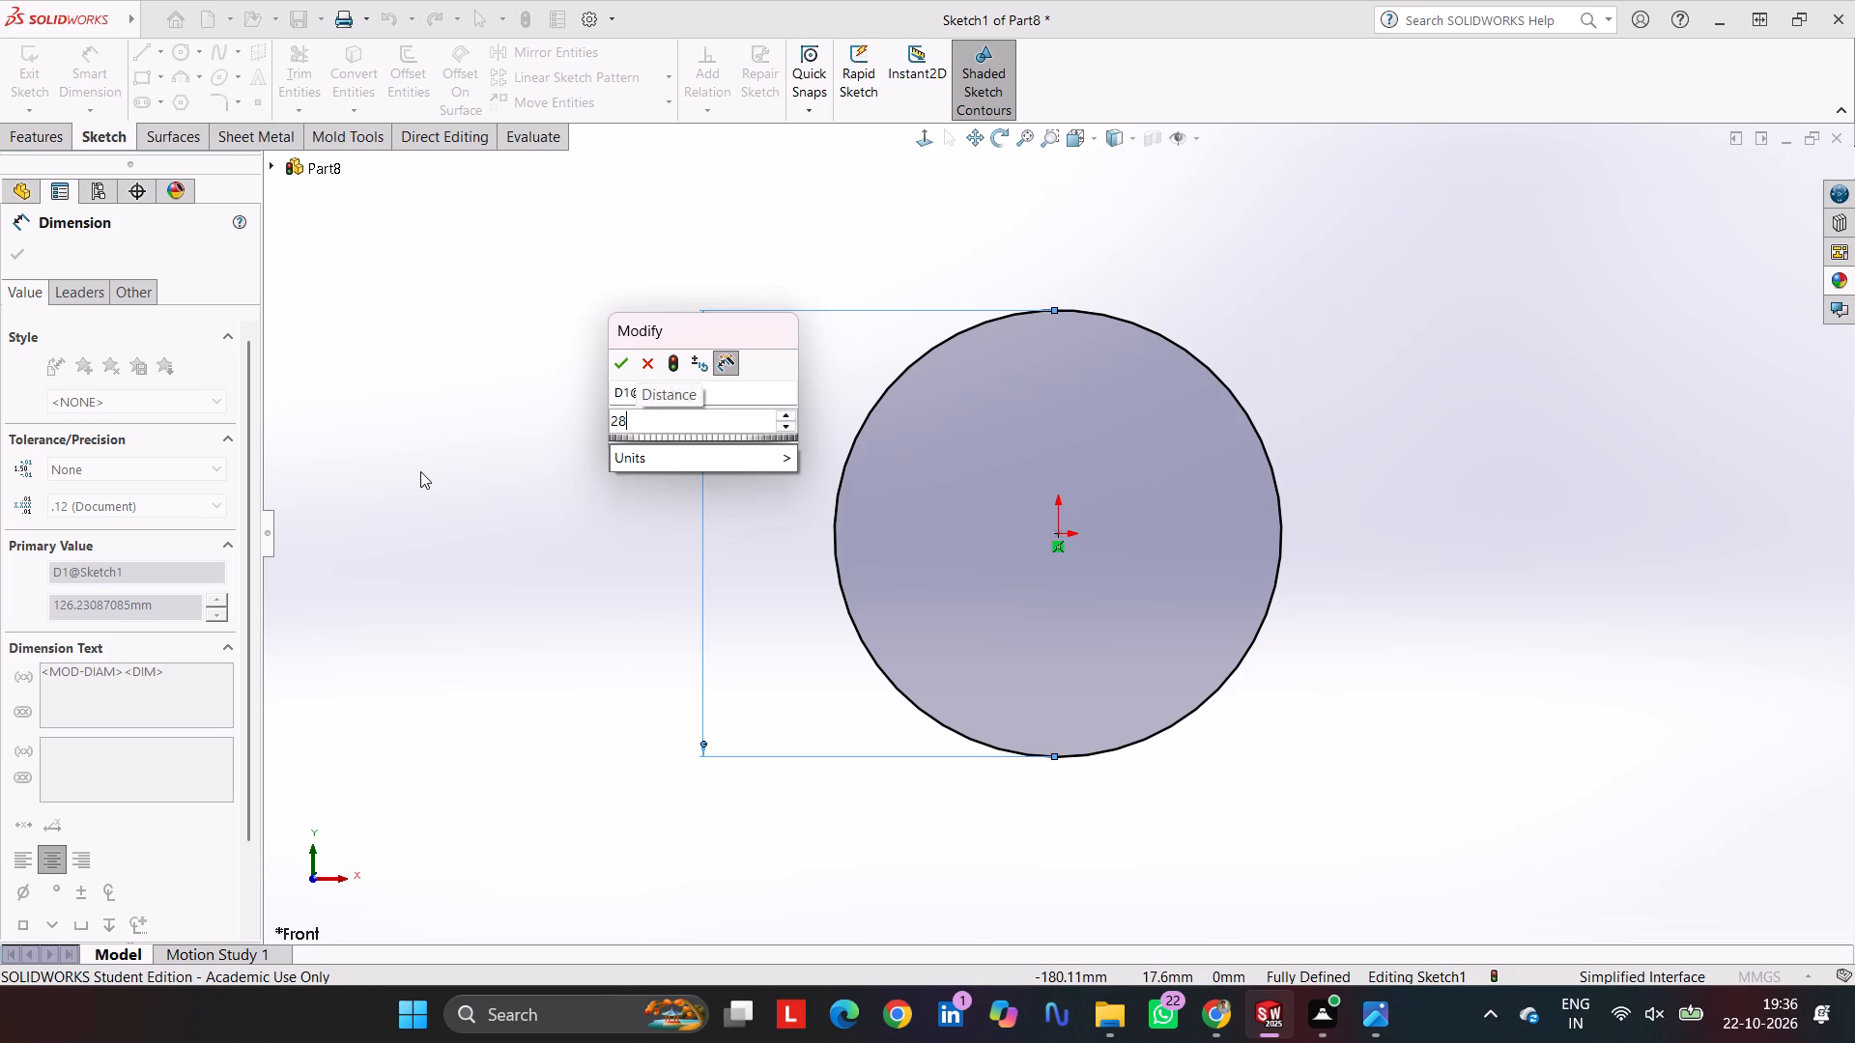
key("Return")
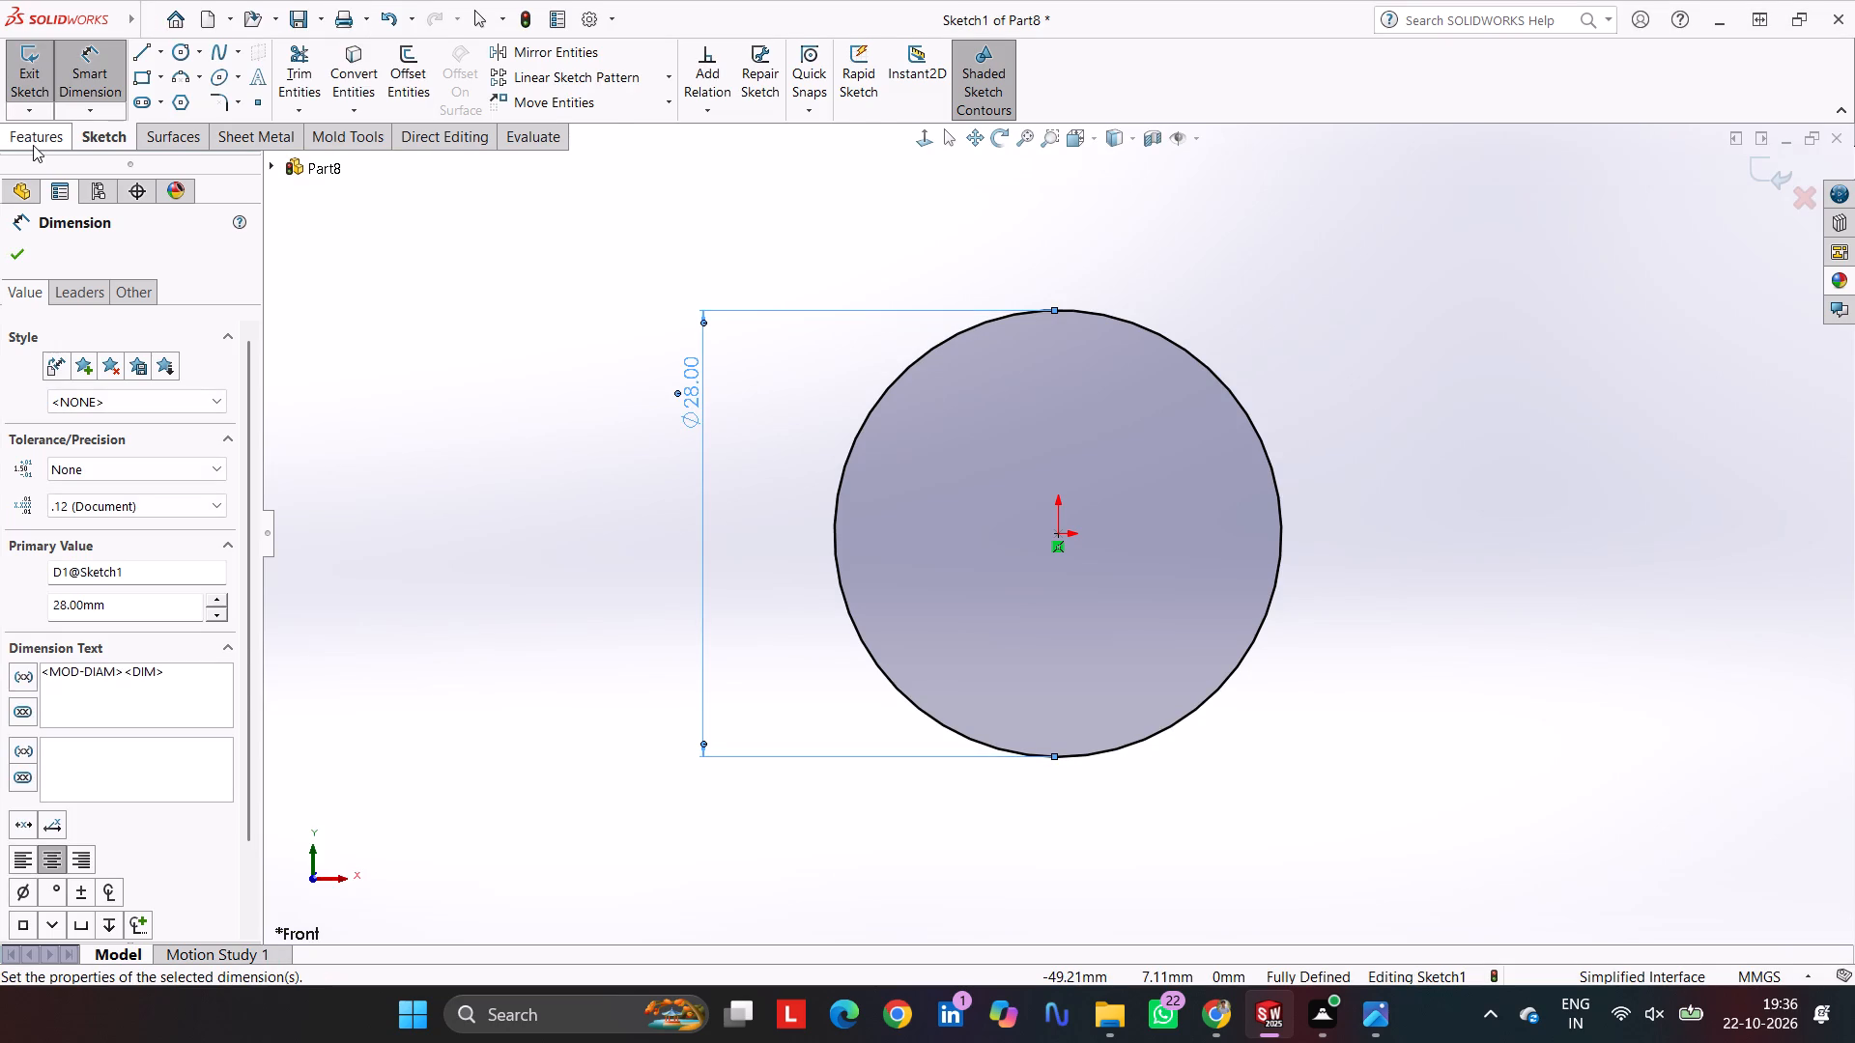
Extrude the 28 mm circle by 3 mm with the Mid Plane end condition.
left_click(33, 145)
left_click(50, 53)
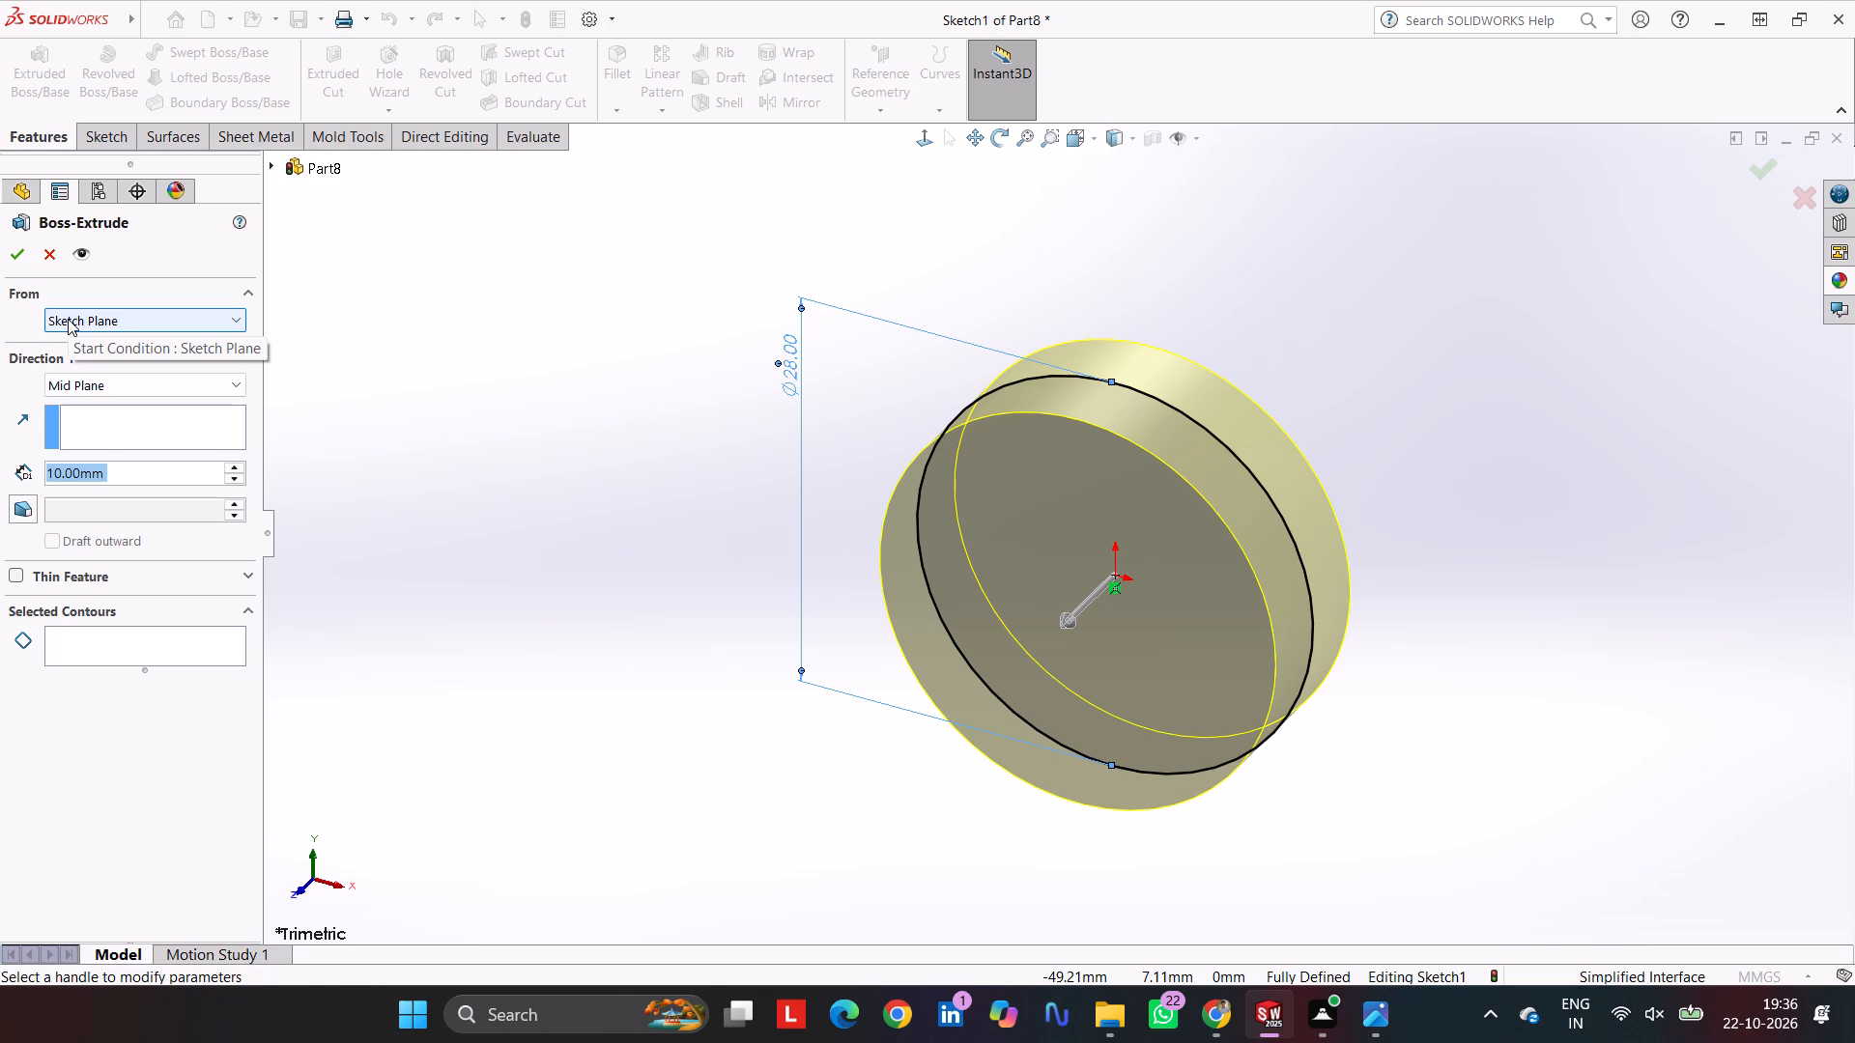
key("3")
key("Return")
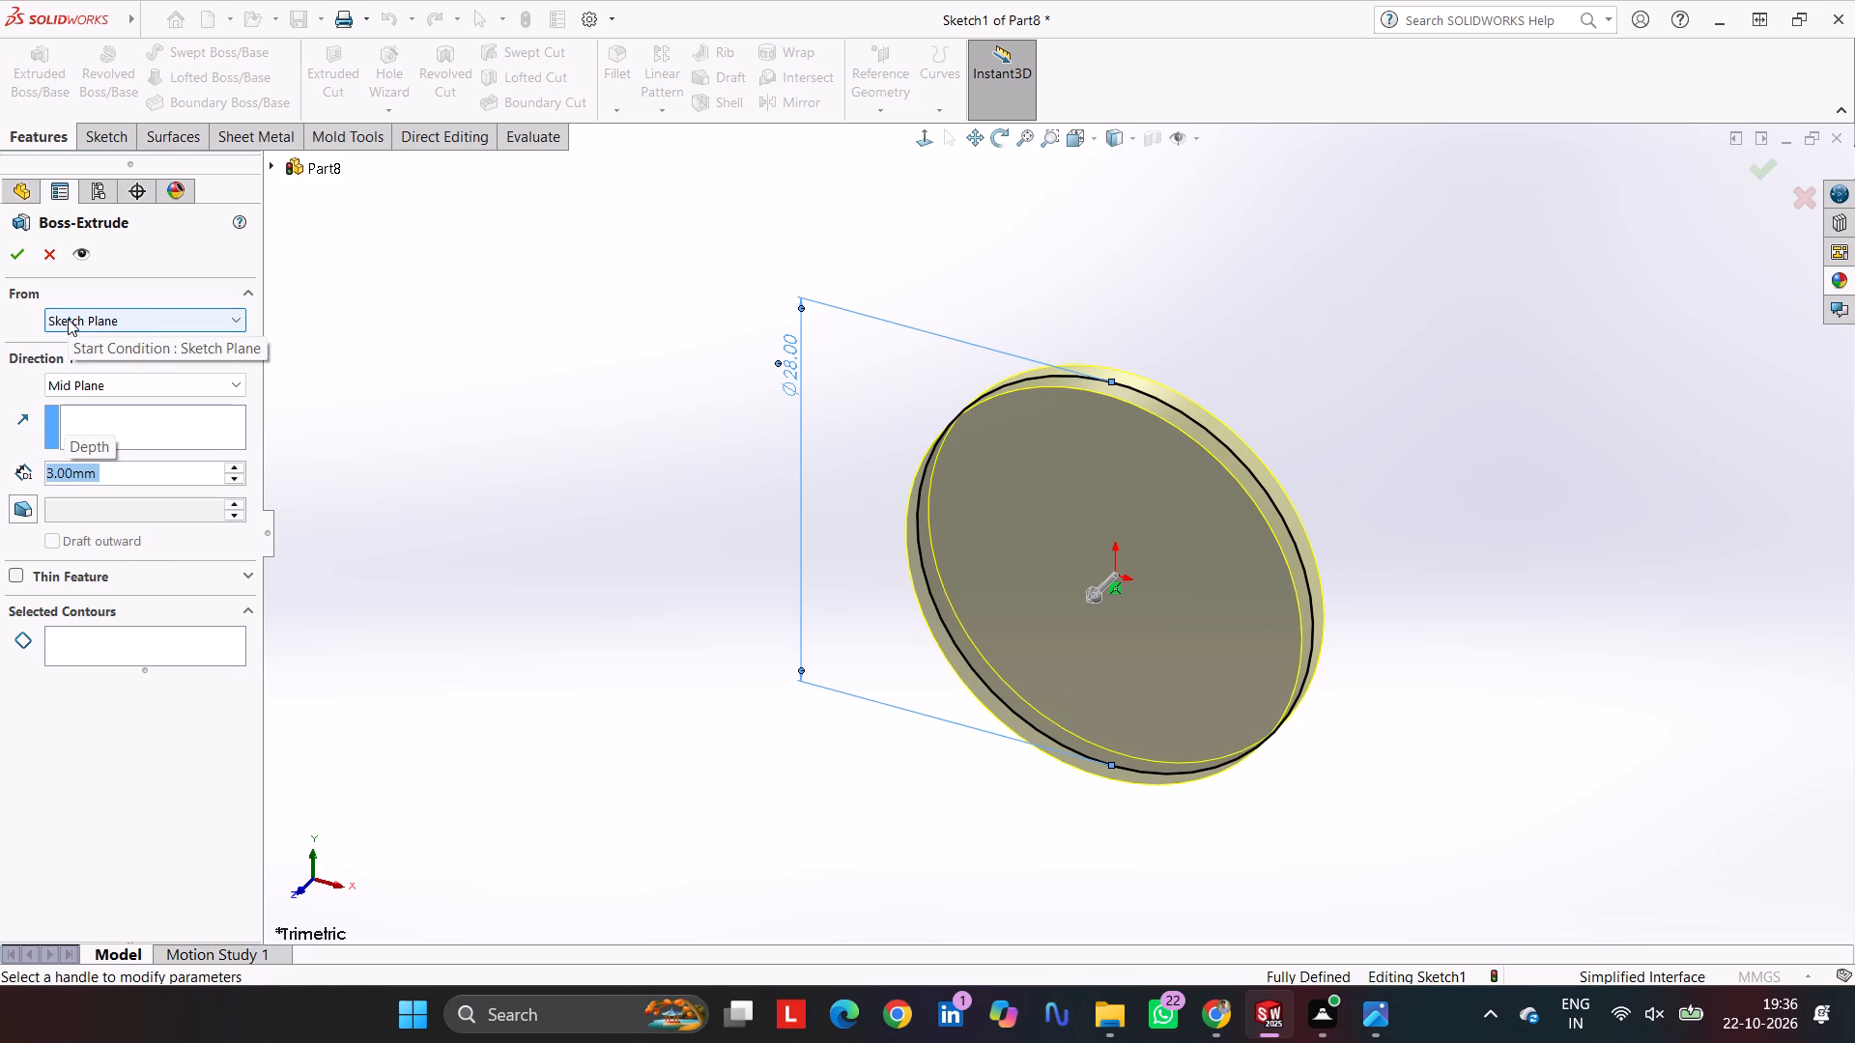
key("Return")
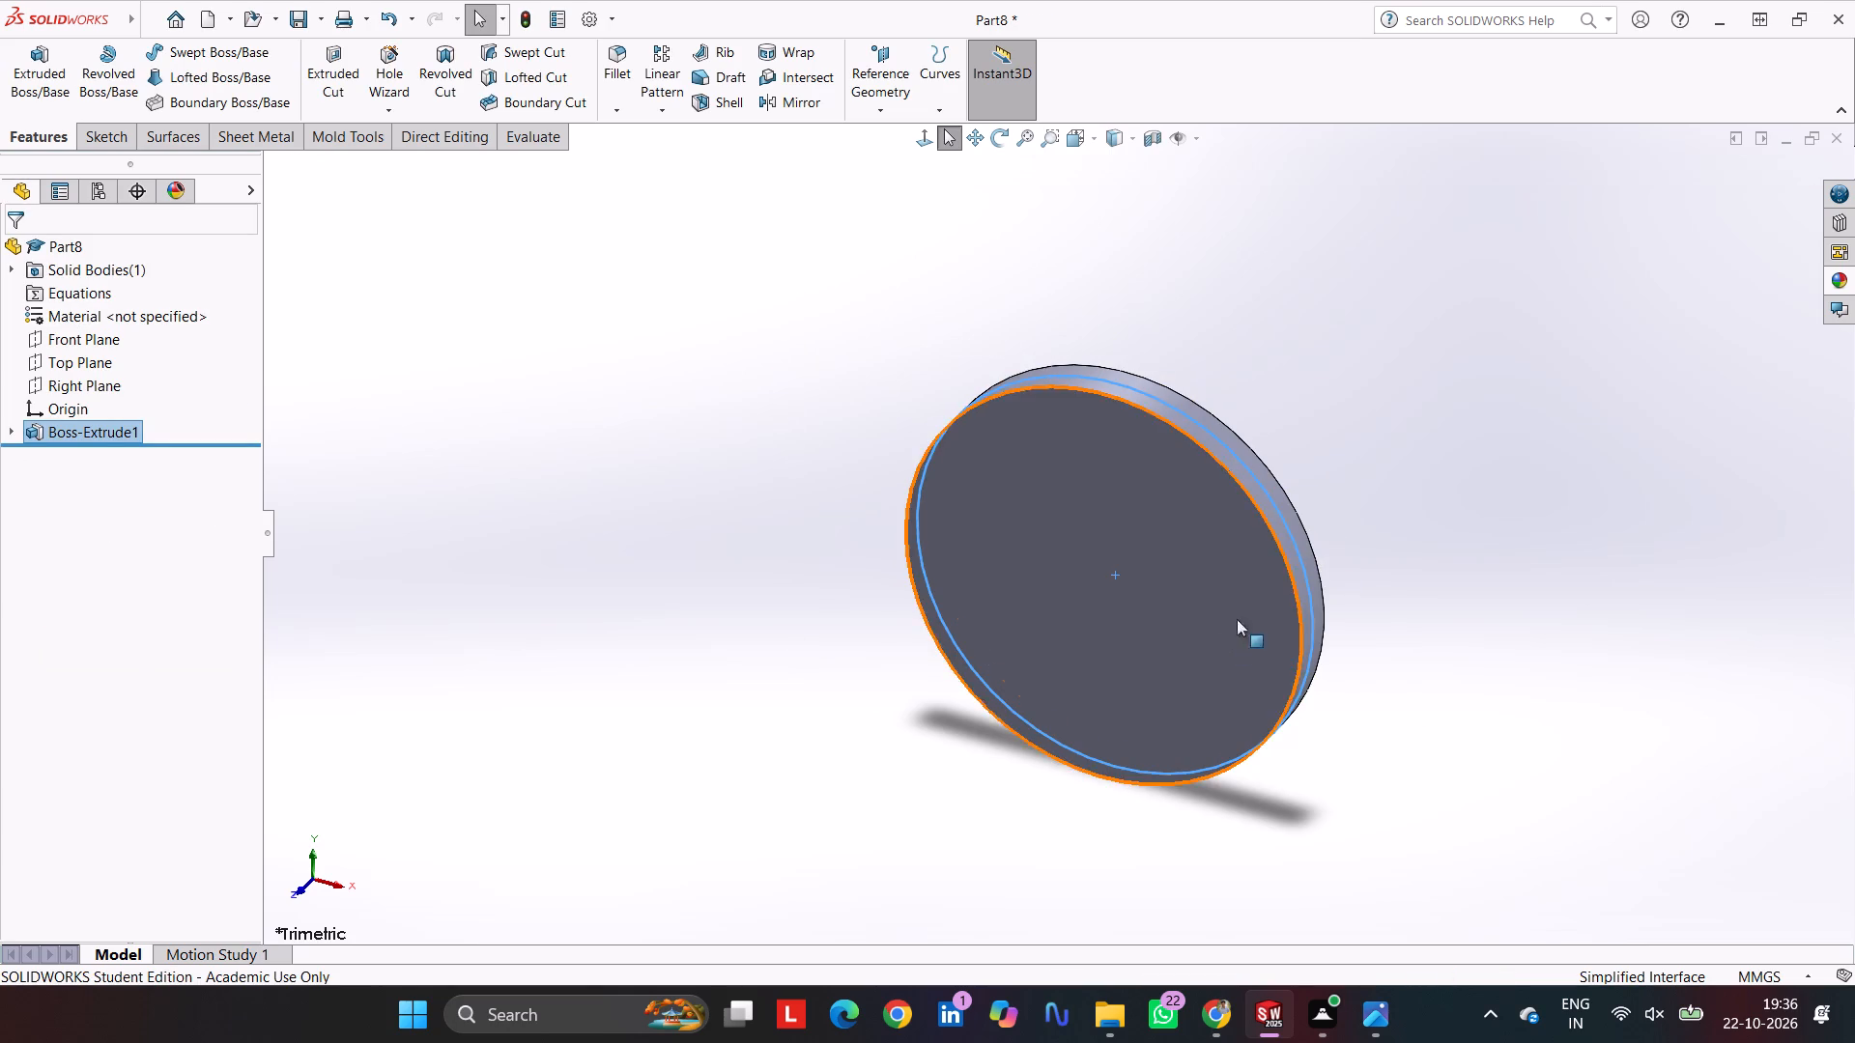
Sketch a circle centred on the origin on the Front Plane and dimension its diameter to 16 mm.
left_click_drag(70, 343, 70, 332)
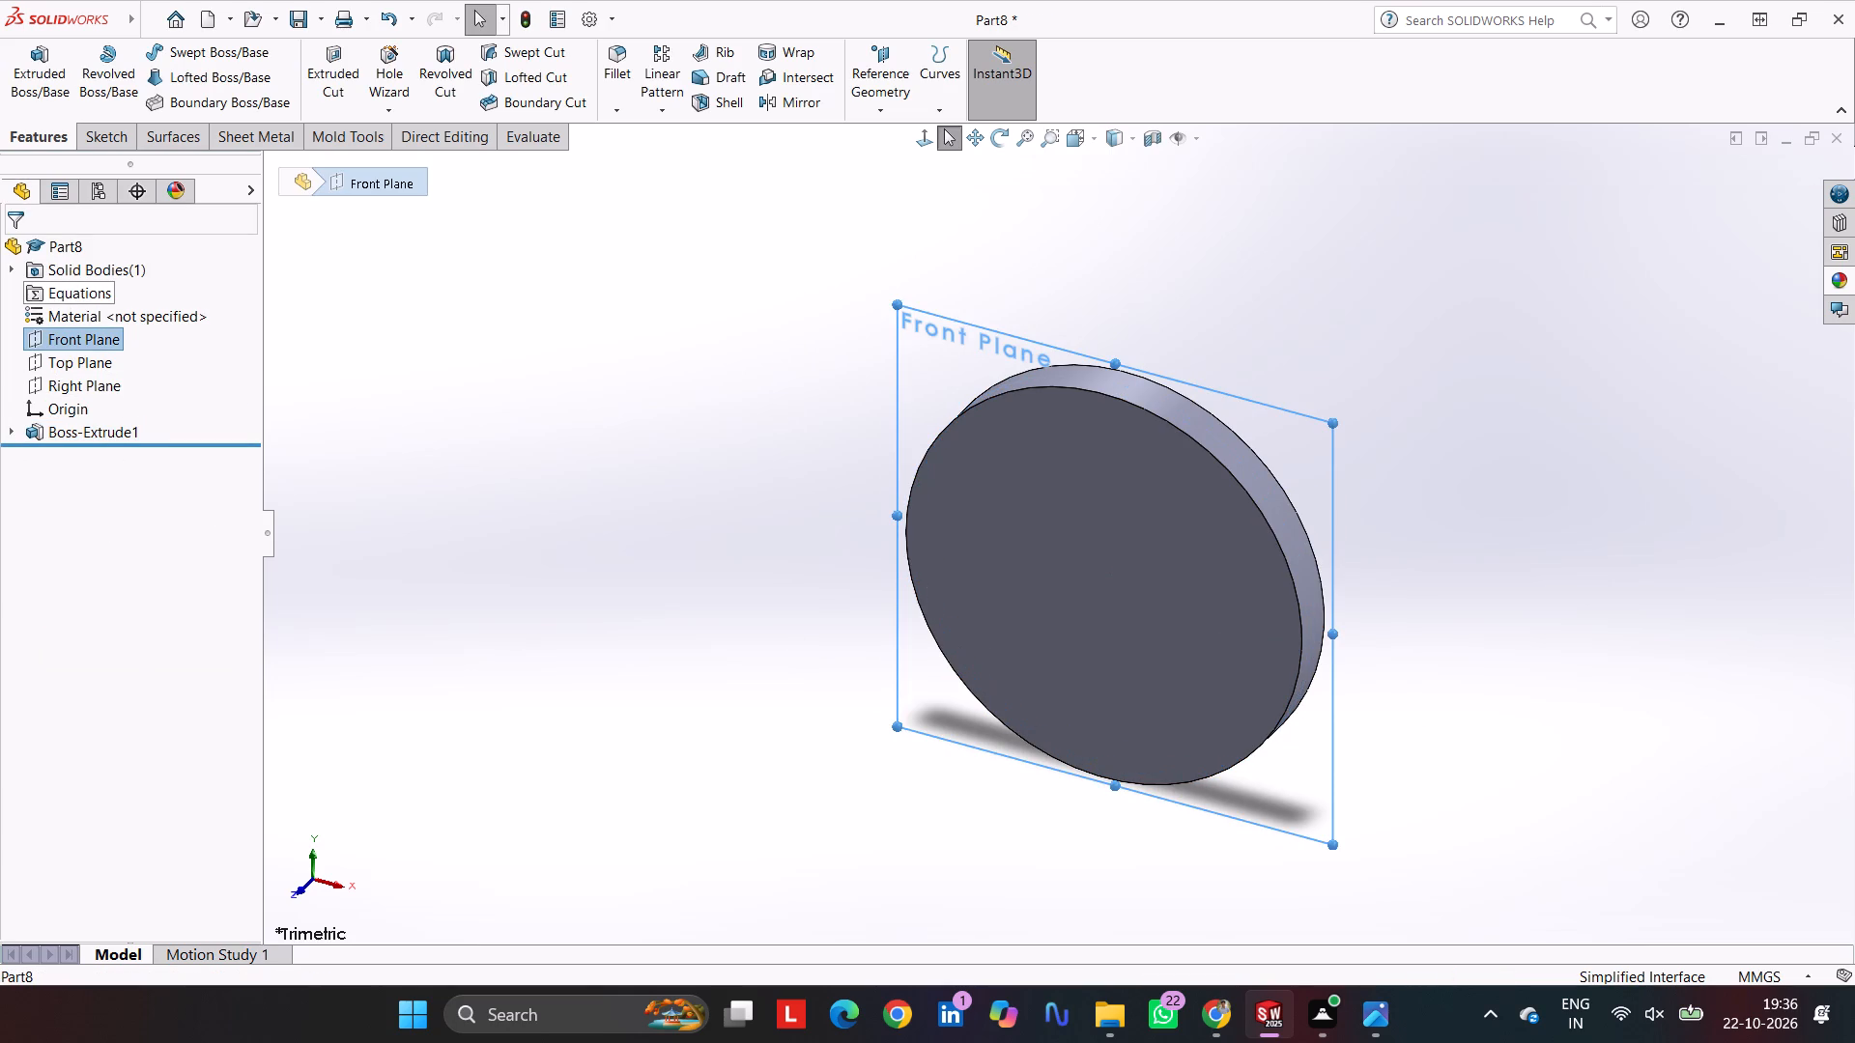
left_click(90, 155)
left_click(126, 158)
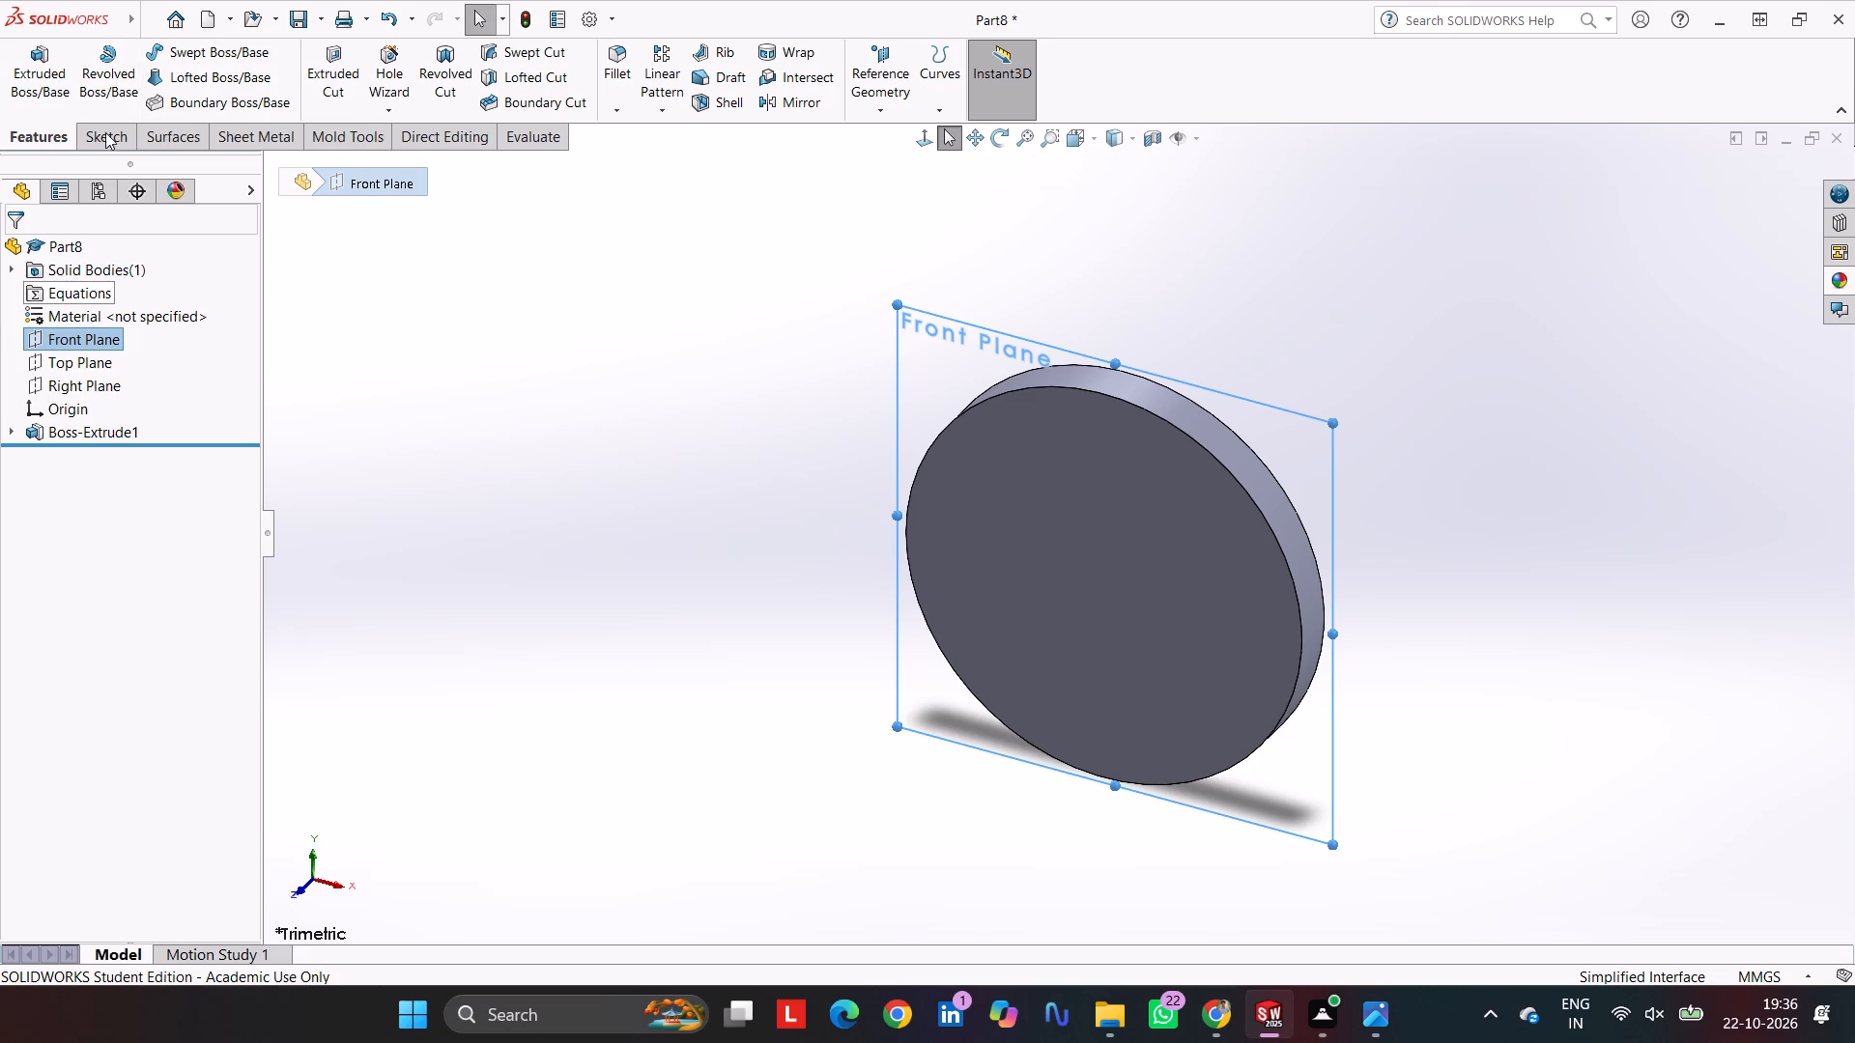
left_click_drag(109, 138, 103, 129)
left_click(21, 67)
left_click(179, 54)
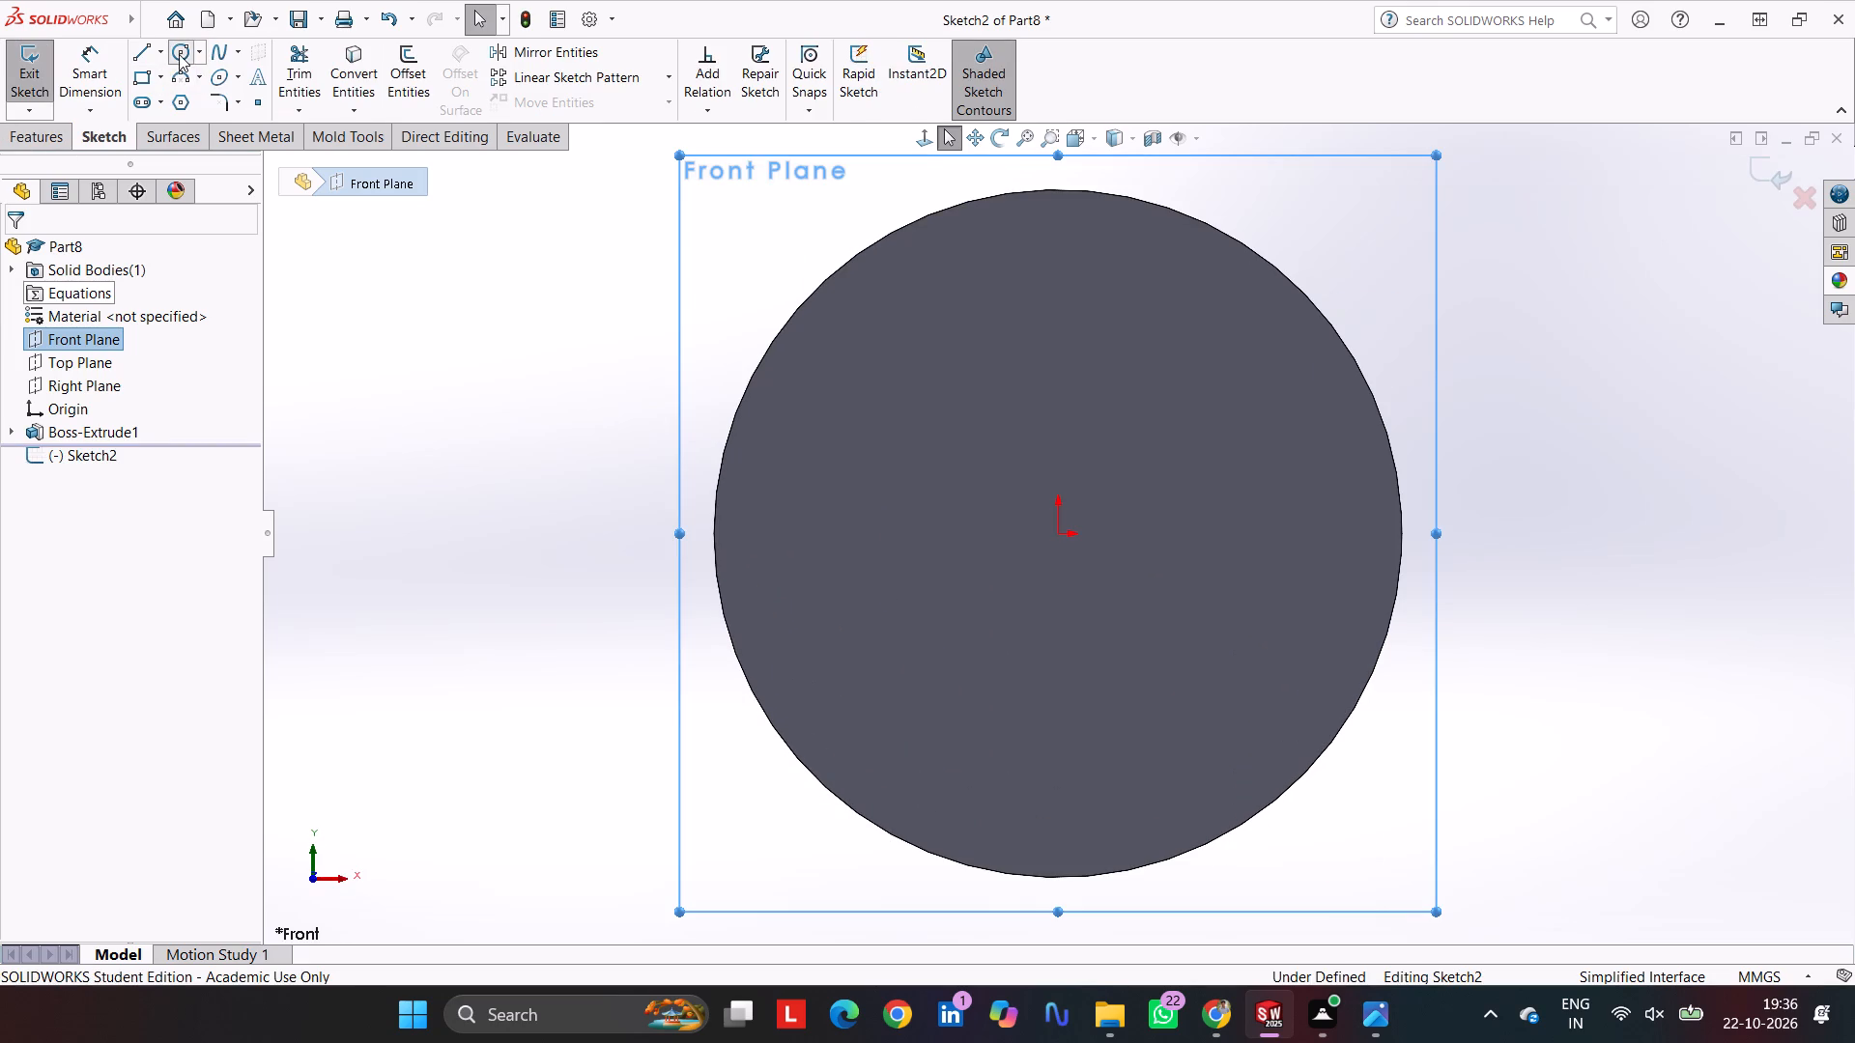
left_click_drag(1056, 535, 745, 597)
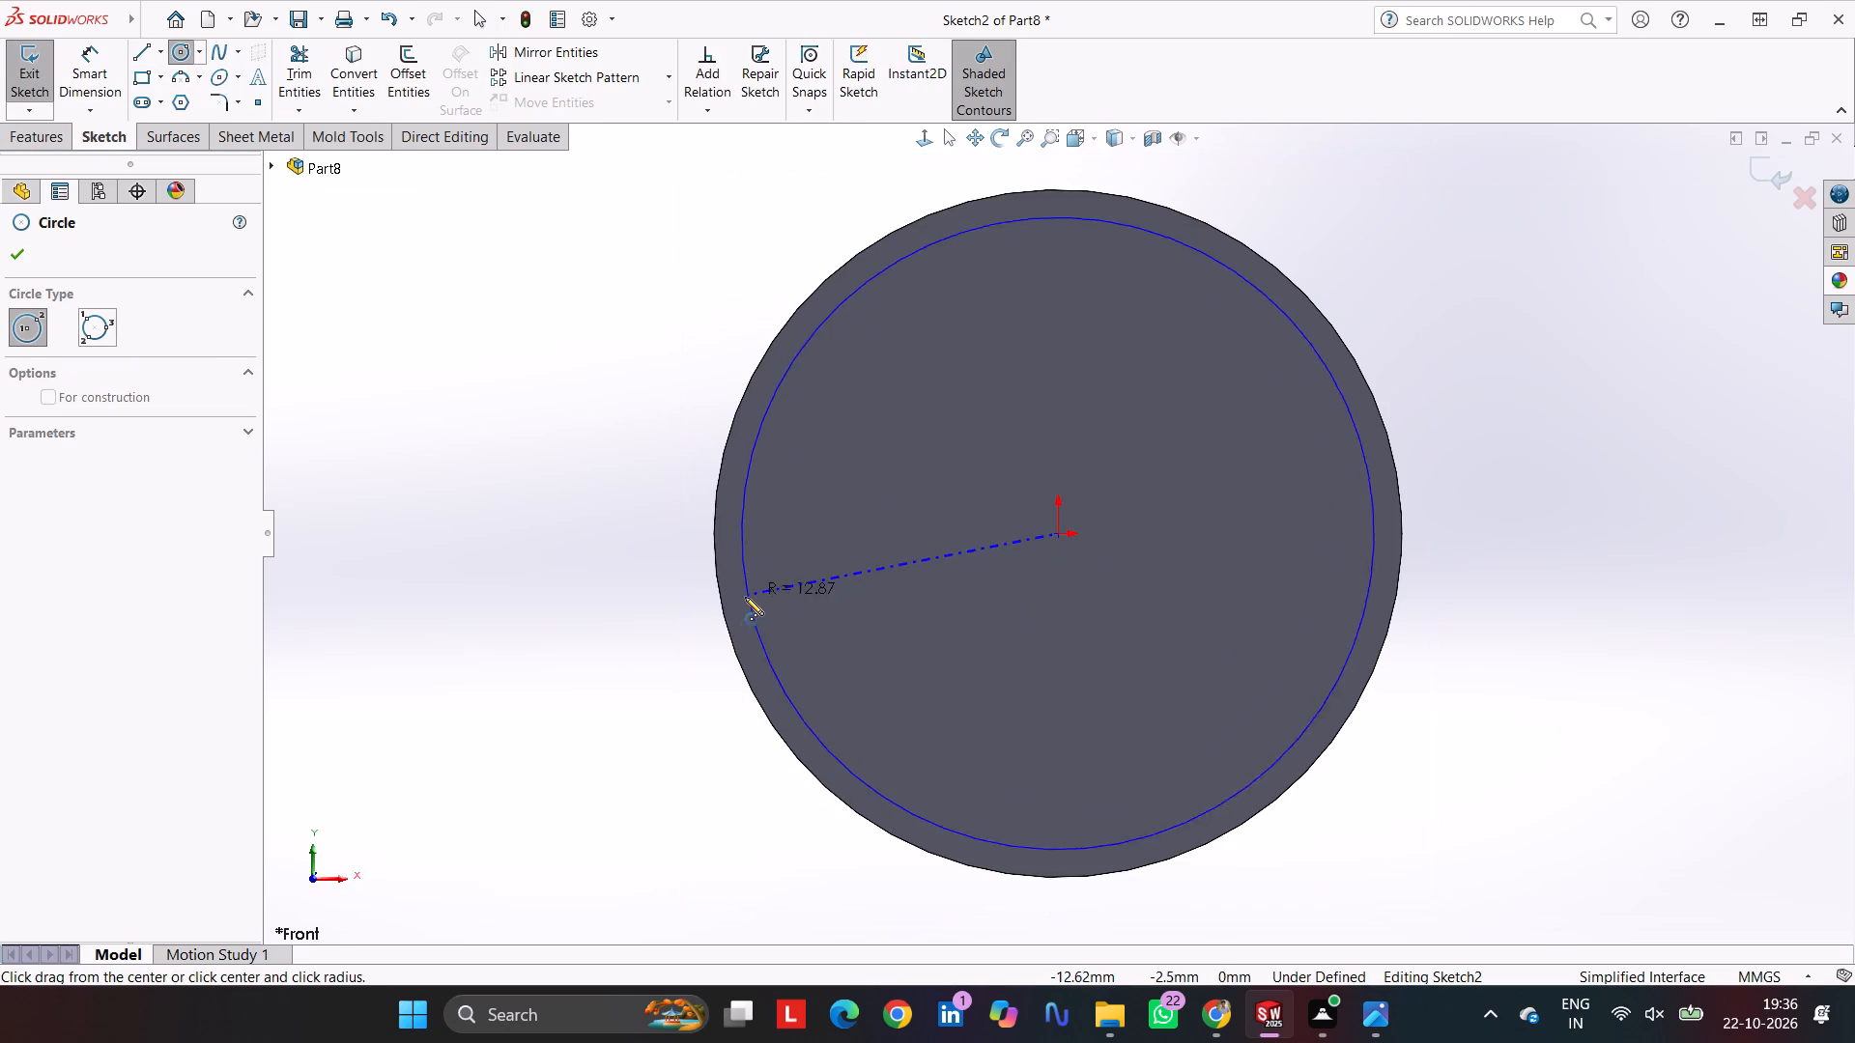
left_click_drag(745, 597, 794, 596)
left_click(102, 53)
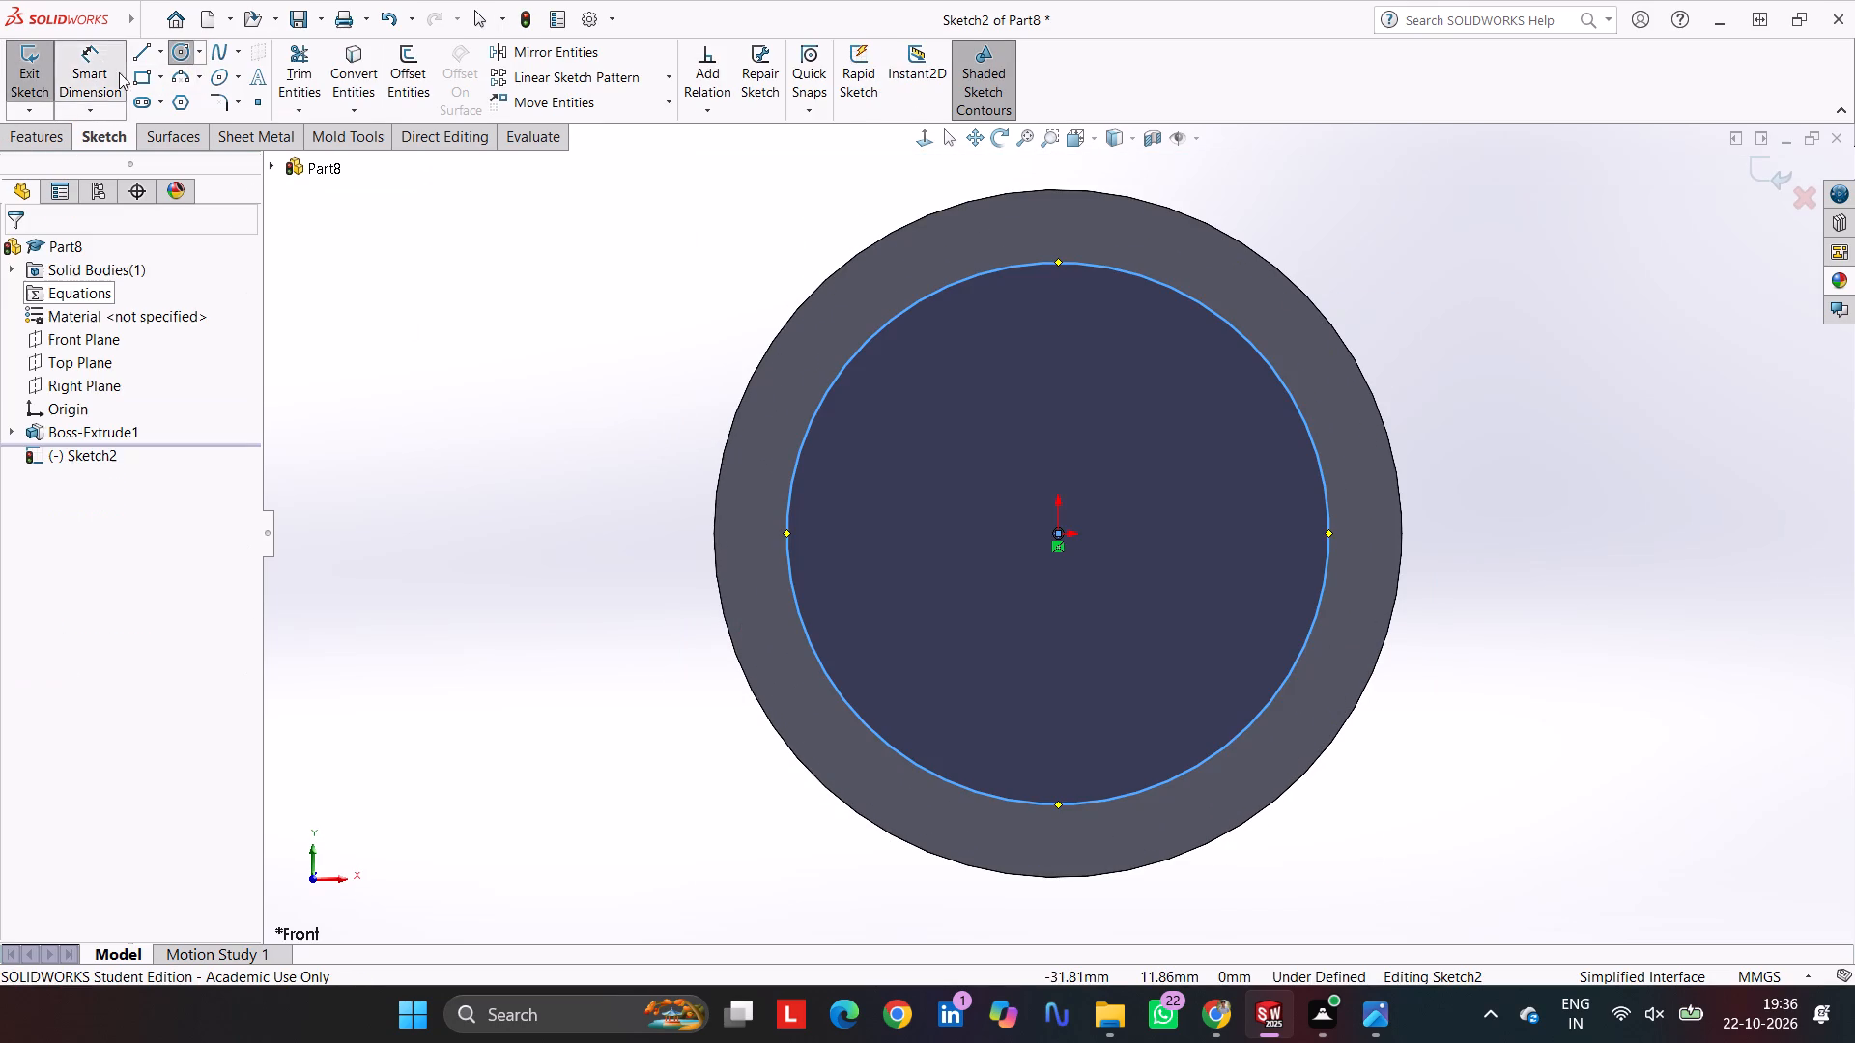
left_click(819, 416)
left_click(608, 414)
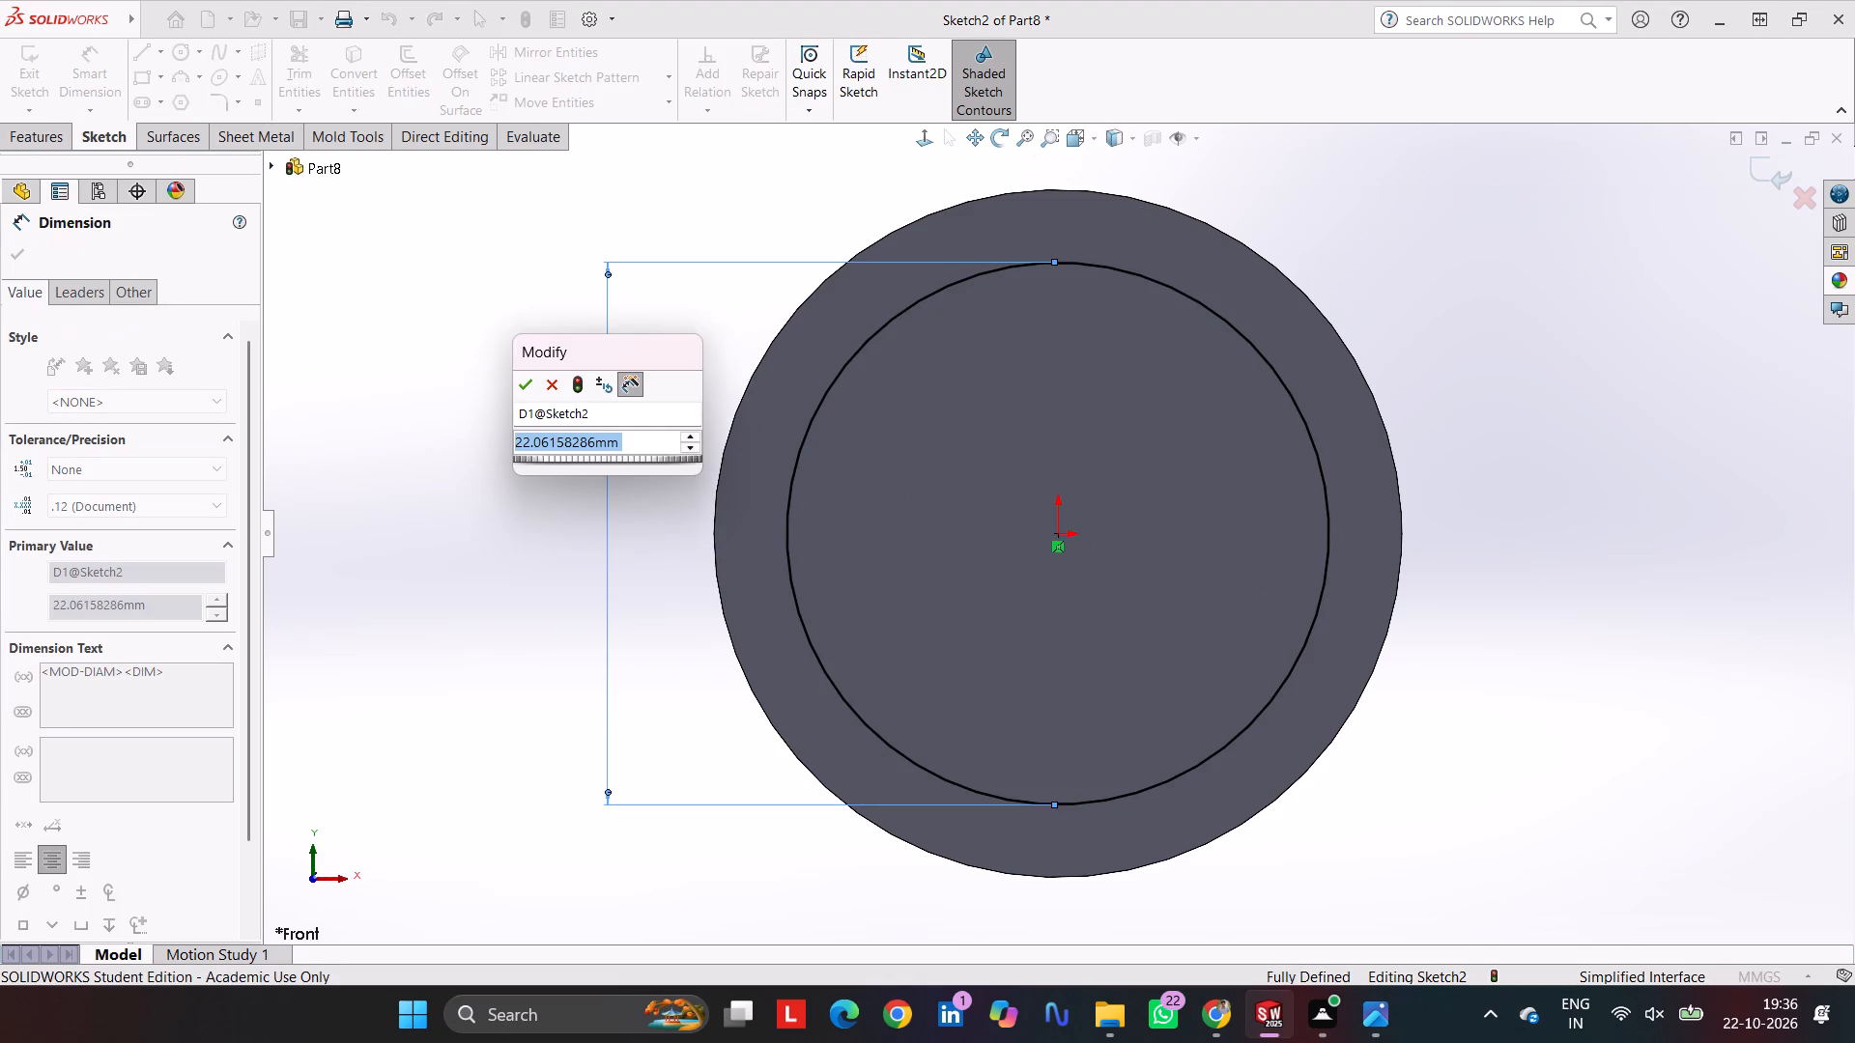
type("16")
key("Return")
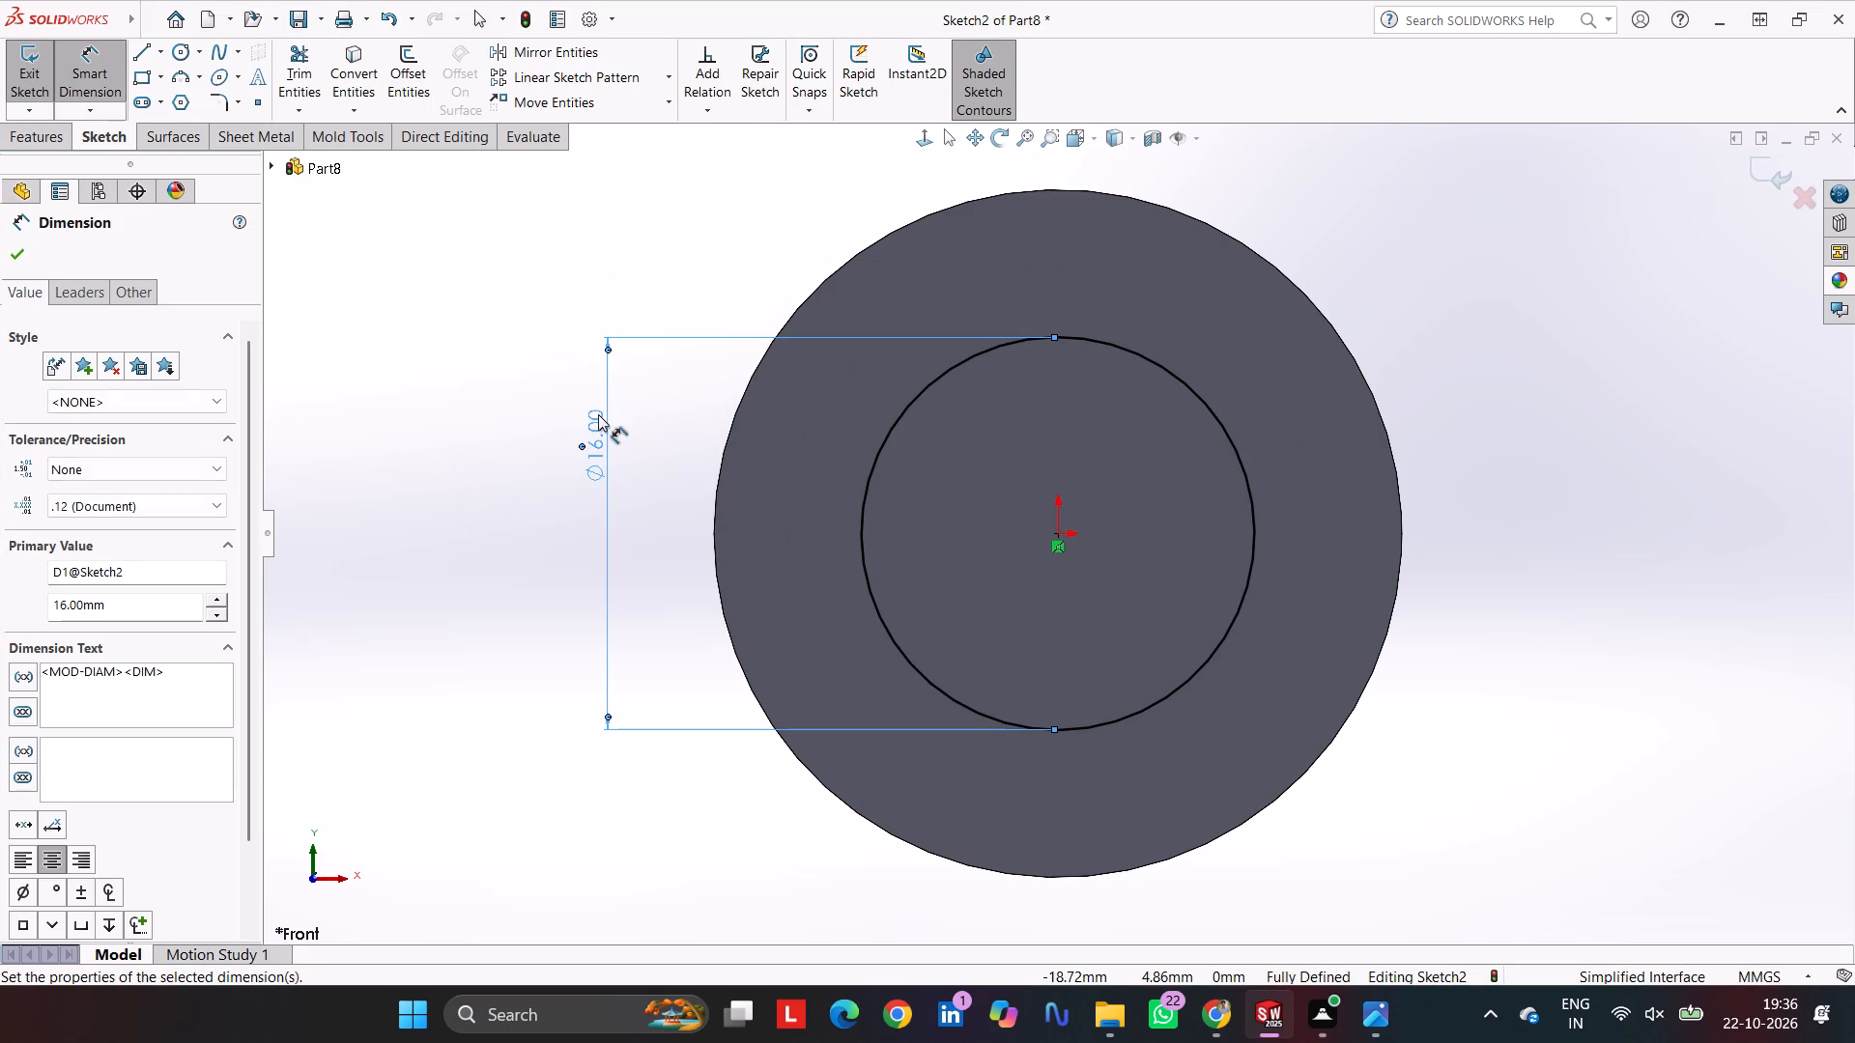
Cut the 16 mm circle through the disc with a 3 mm Extruded Cut using the Mid Plane end condition.
left_click(56, 137)
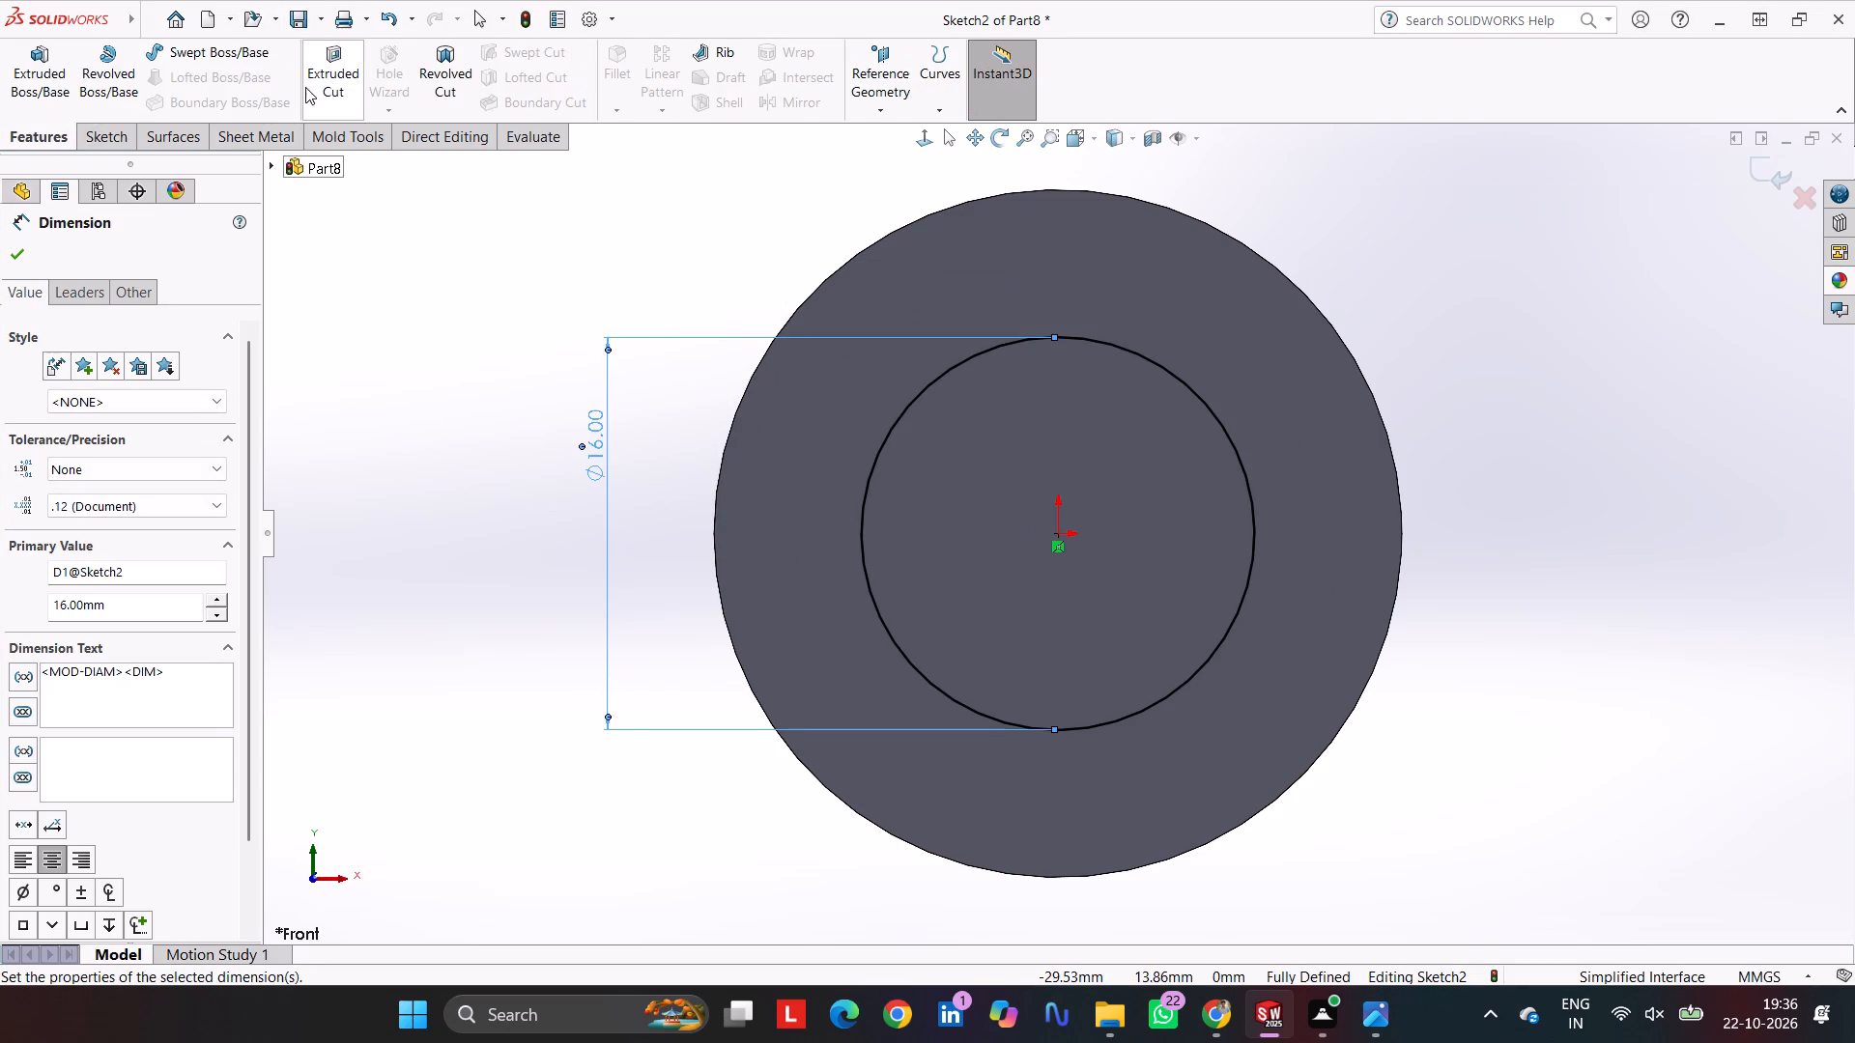
left_click(363, 49)
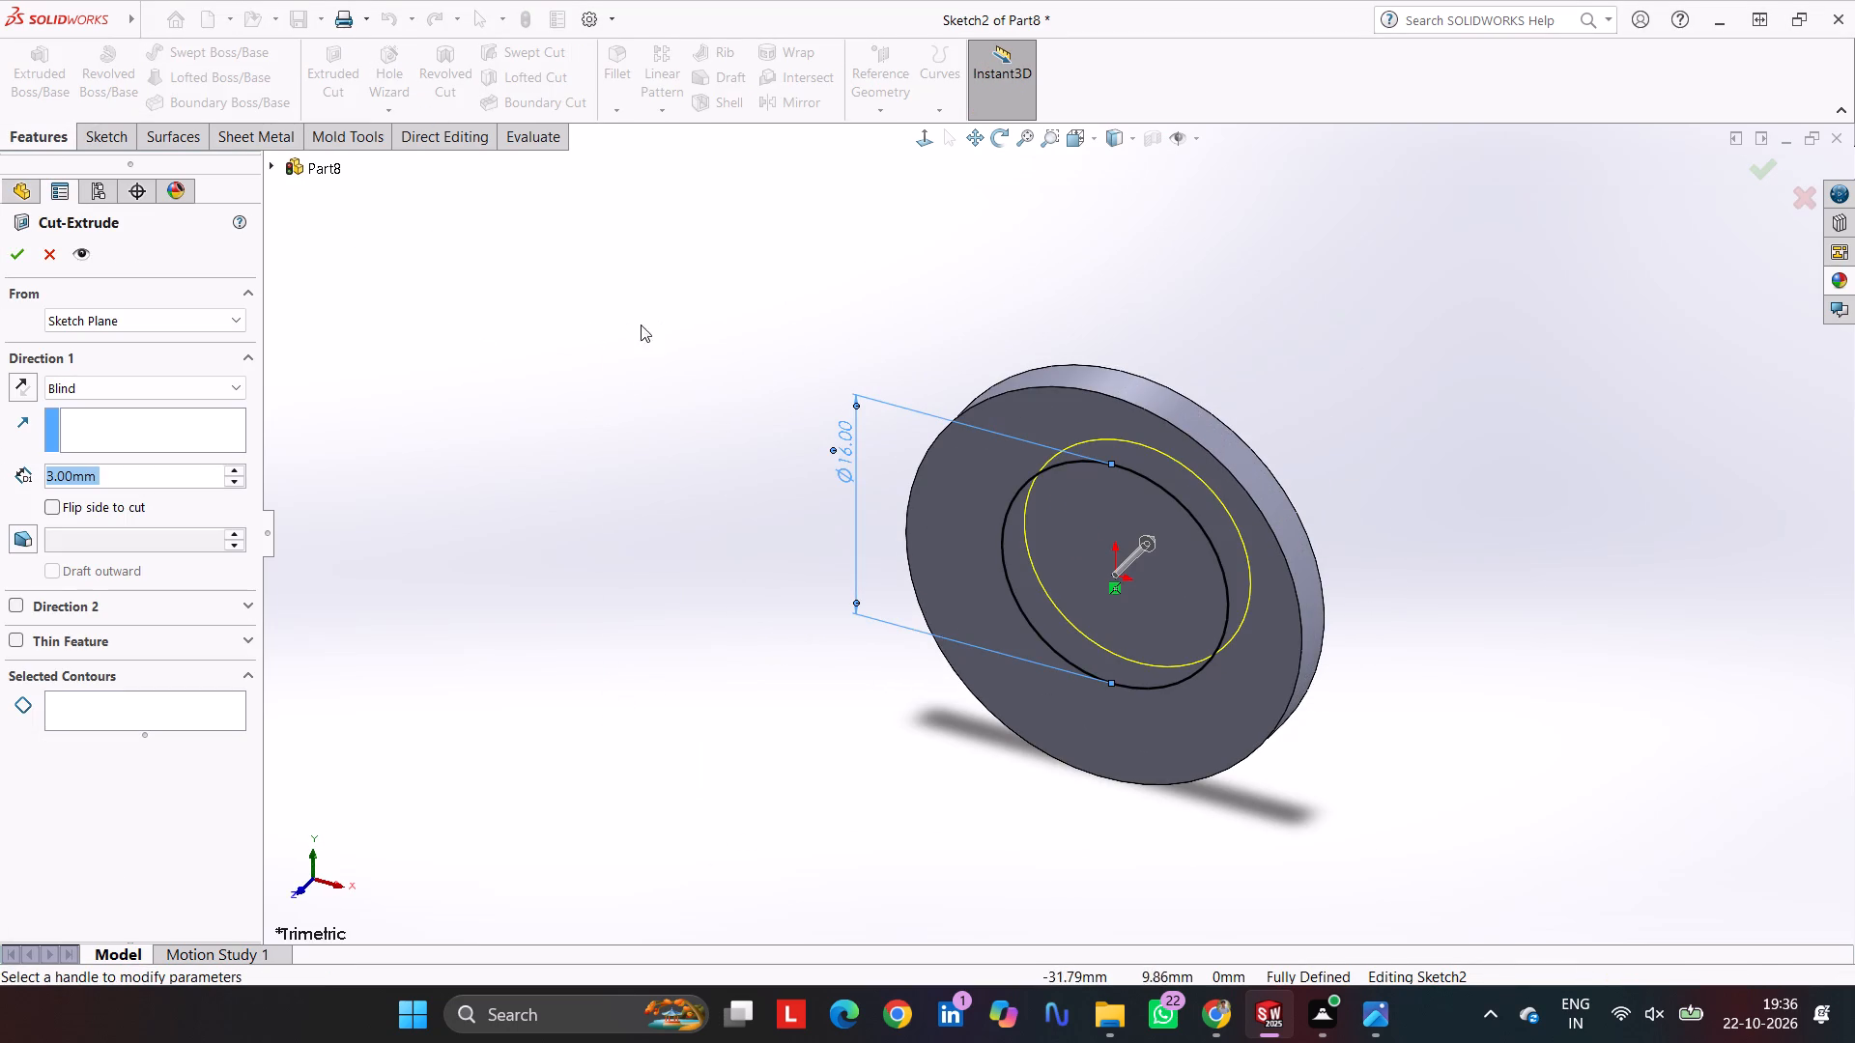
left_click(156, 385)
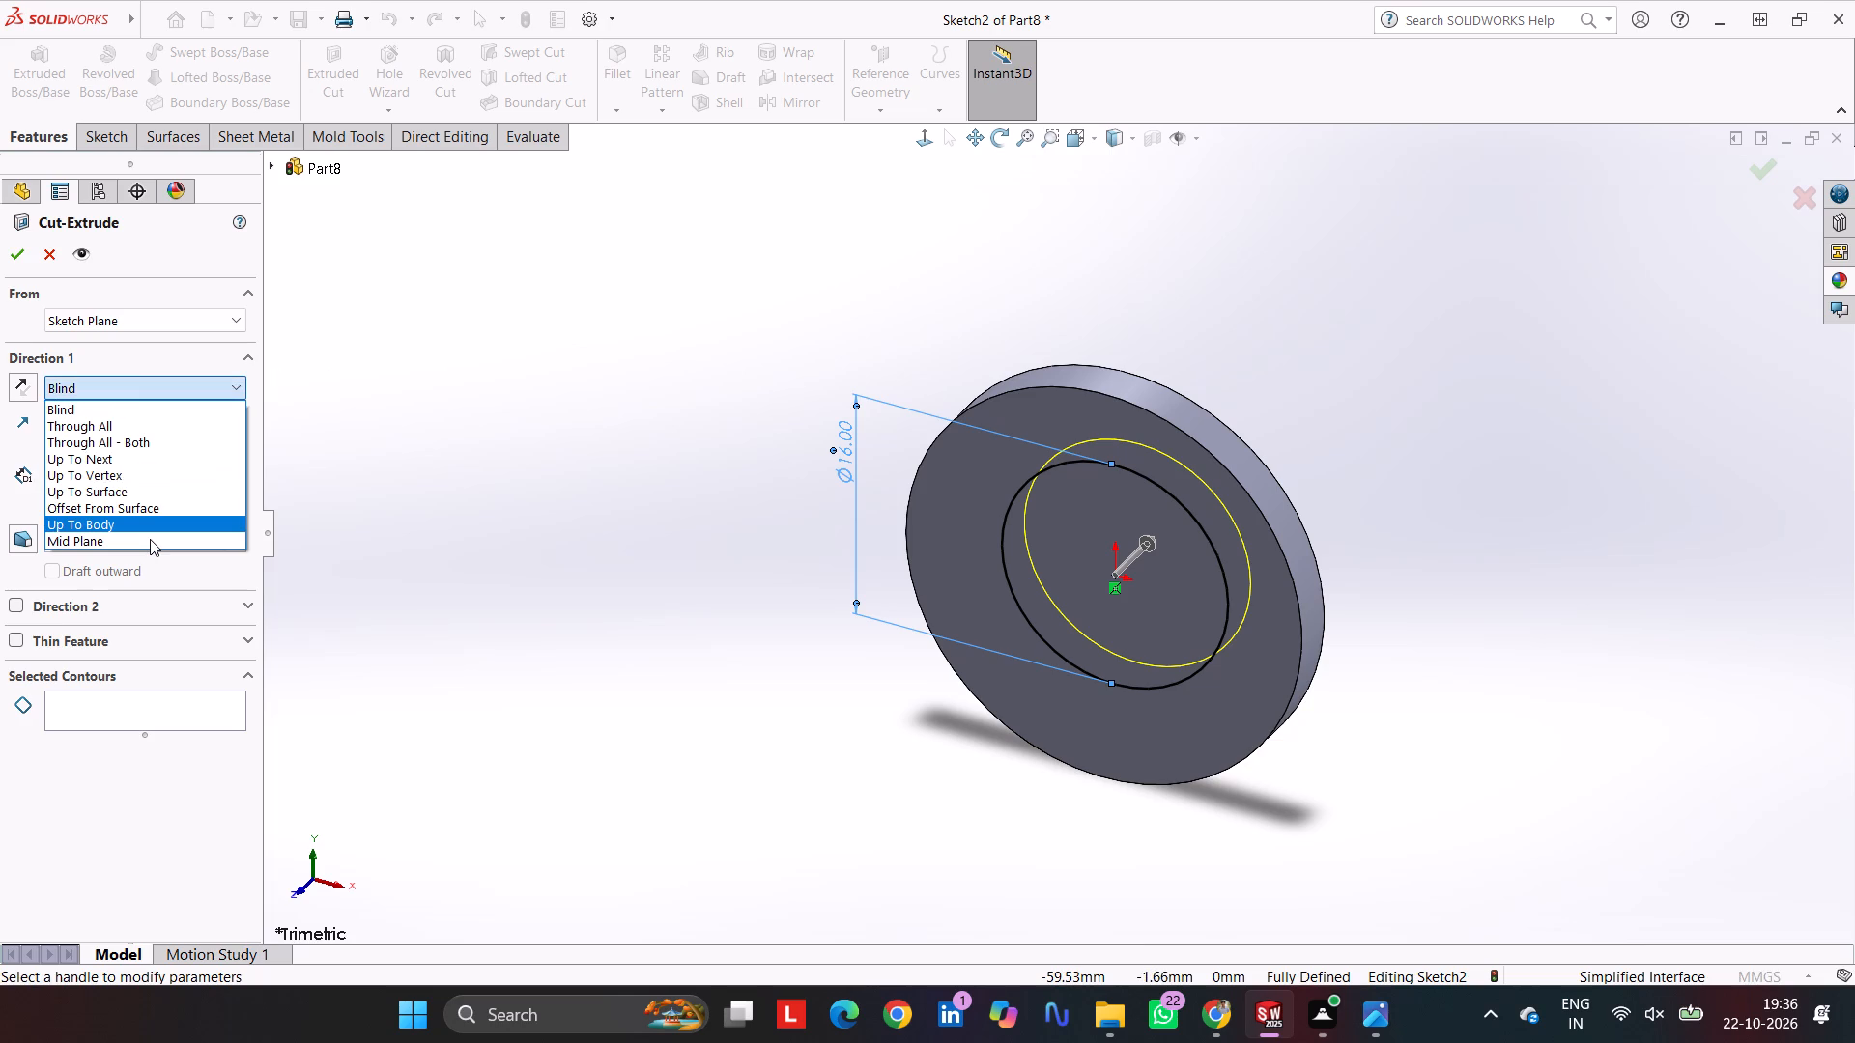
left_click(150, 539)
left_click(11, 253)
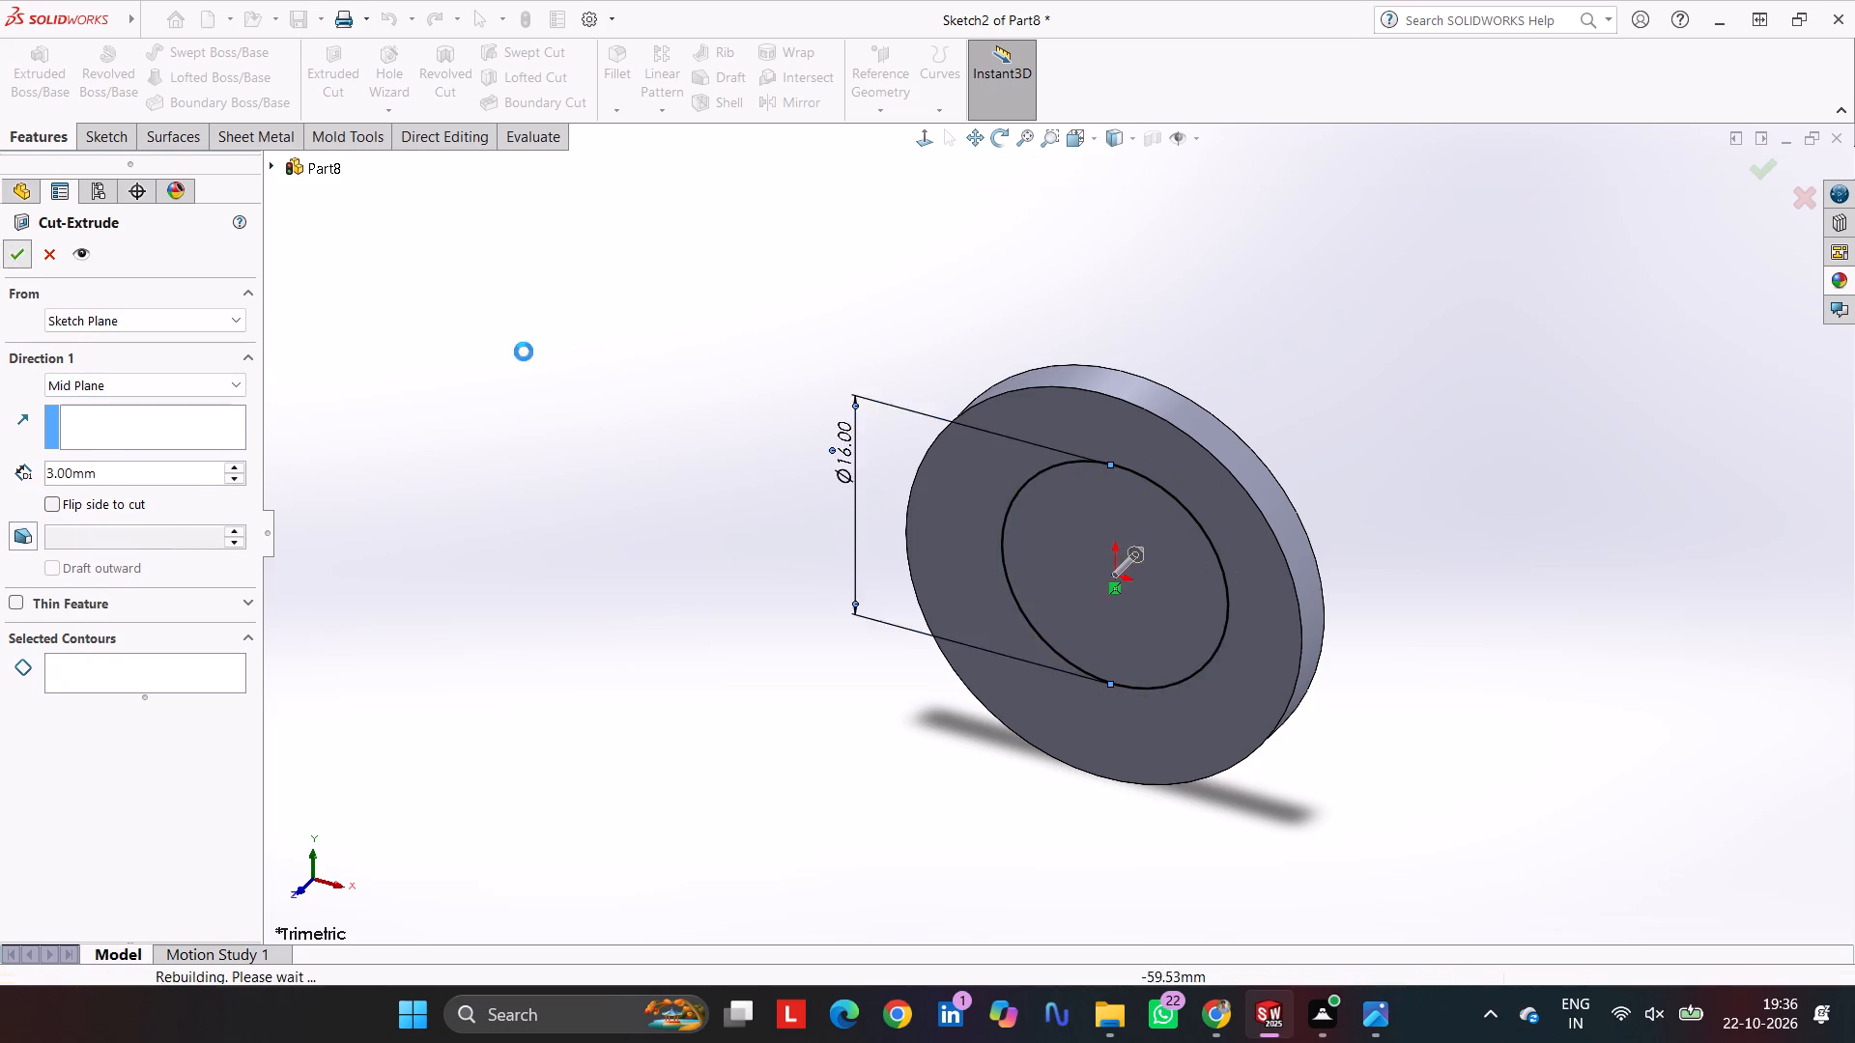
left_click(641, 360)
left_click(635, 360)
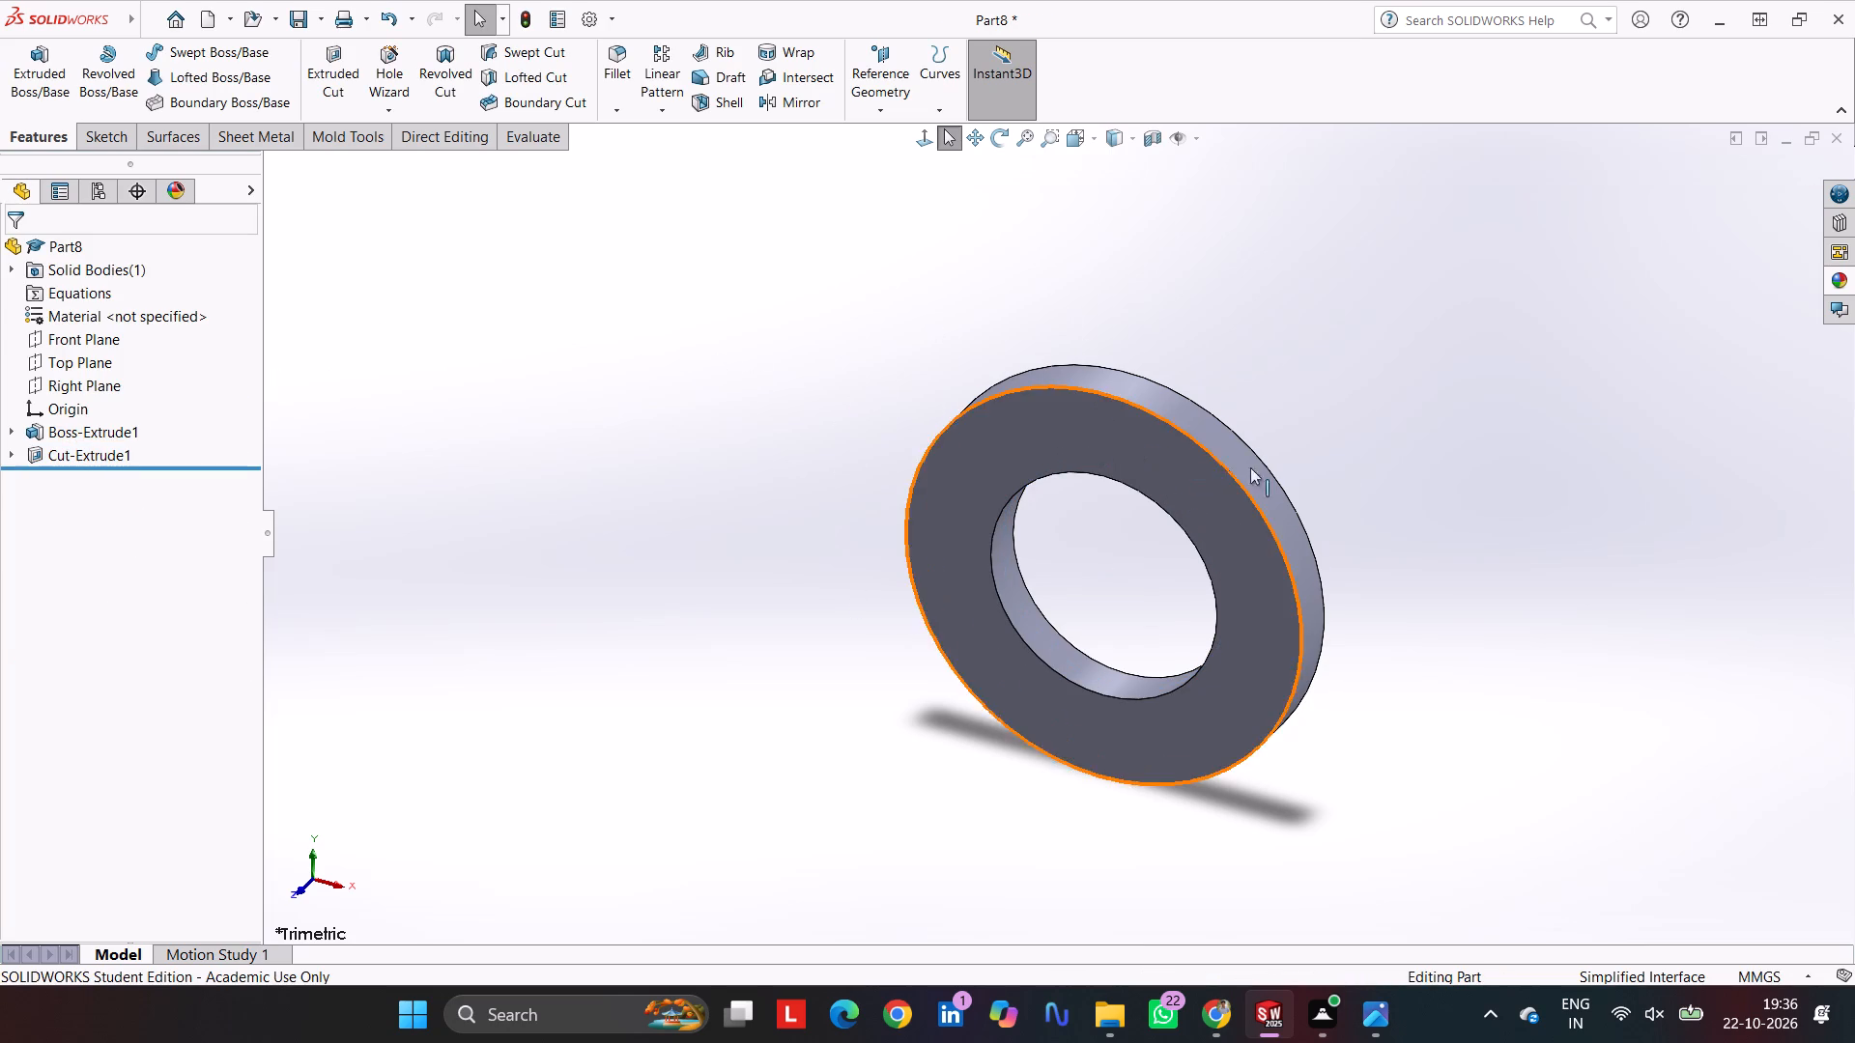
Apply the Orange appearance from the Solid category to the entire ring body.
left_click(1839, 284)
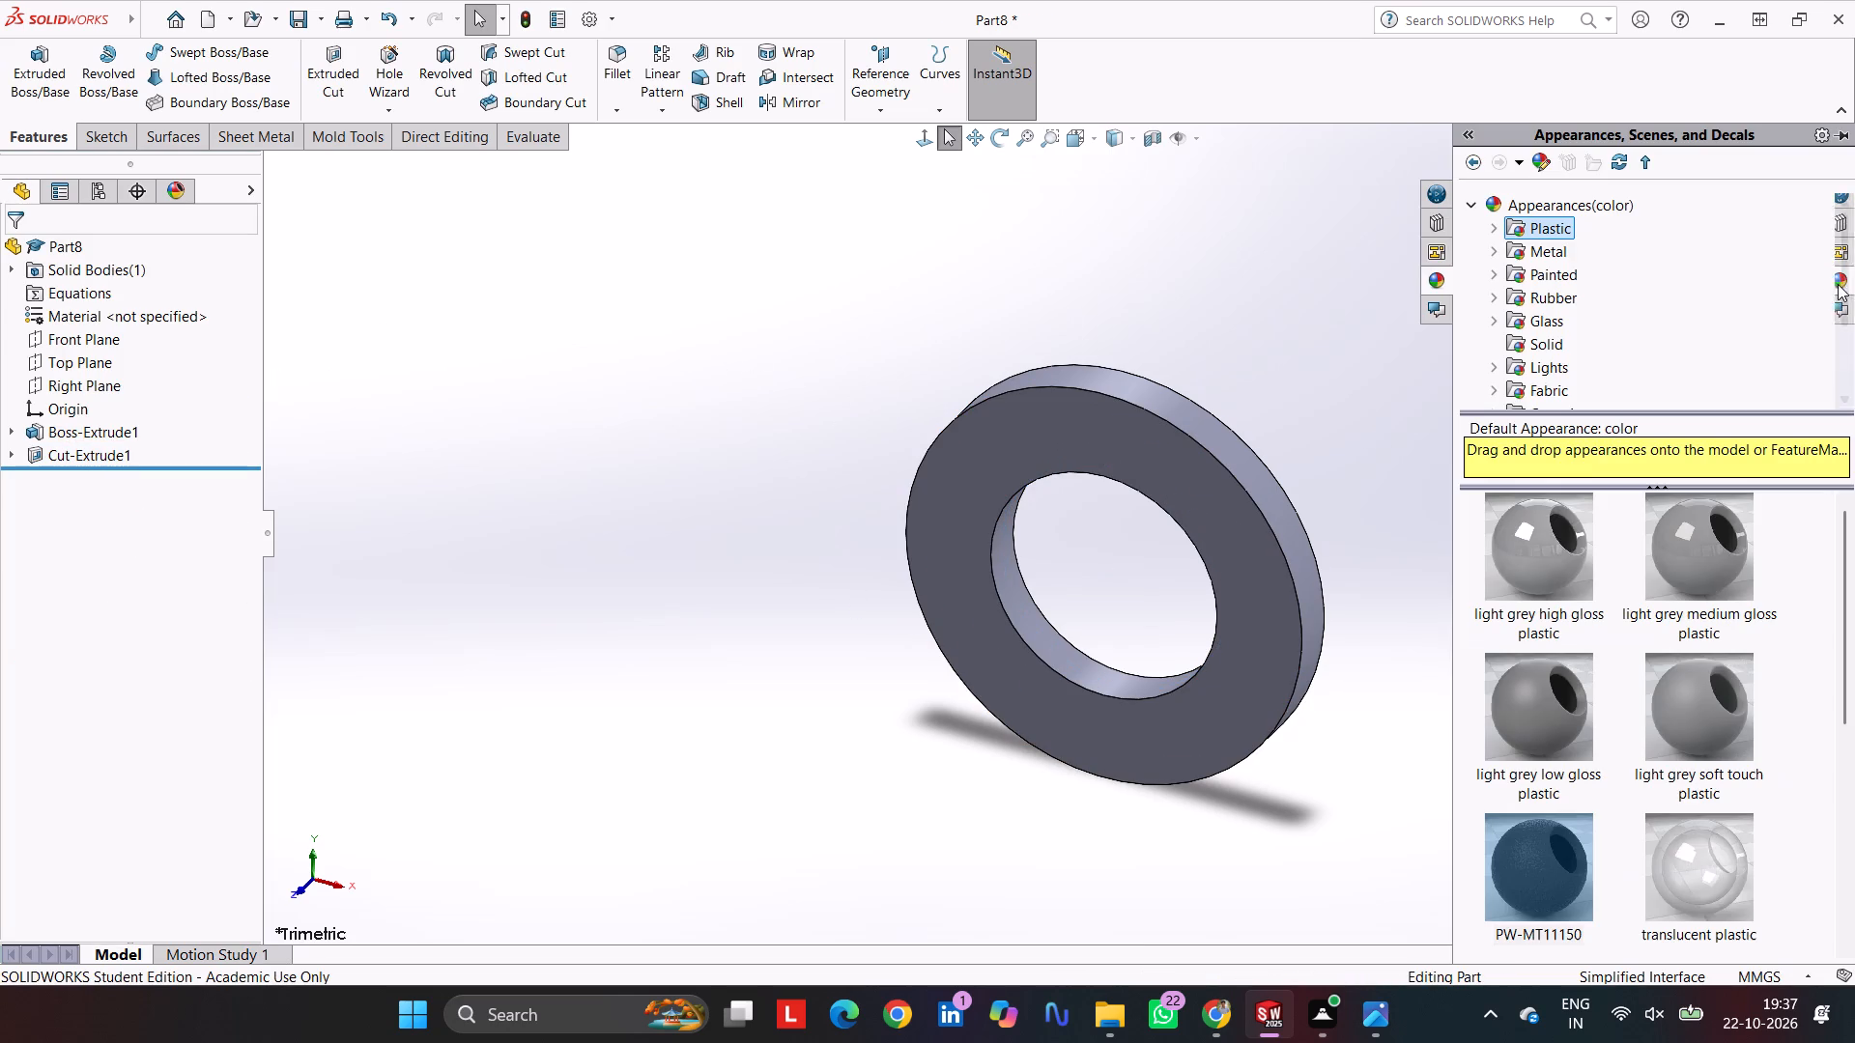
left_click(1551, 356)
left_click(1551, 343)
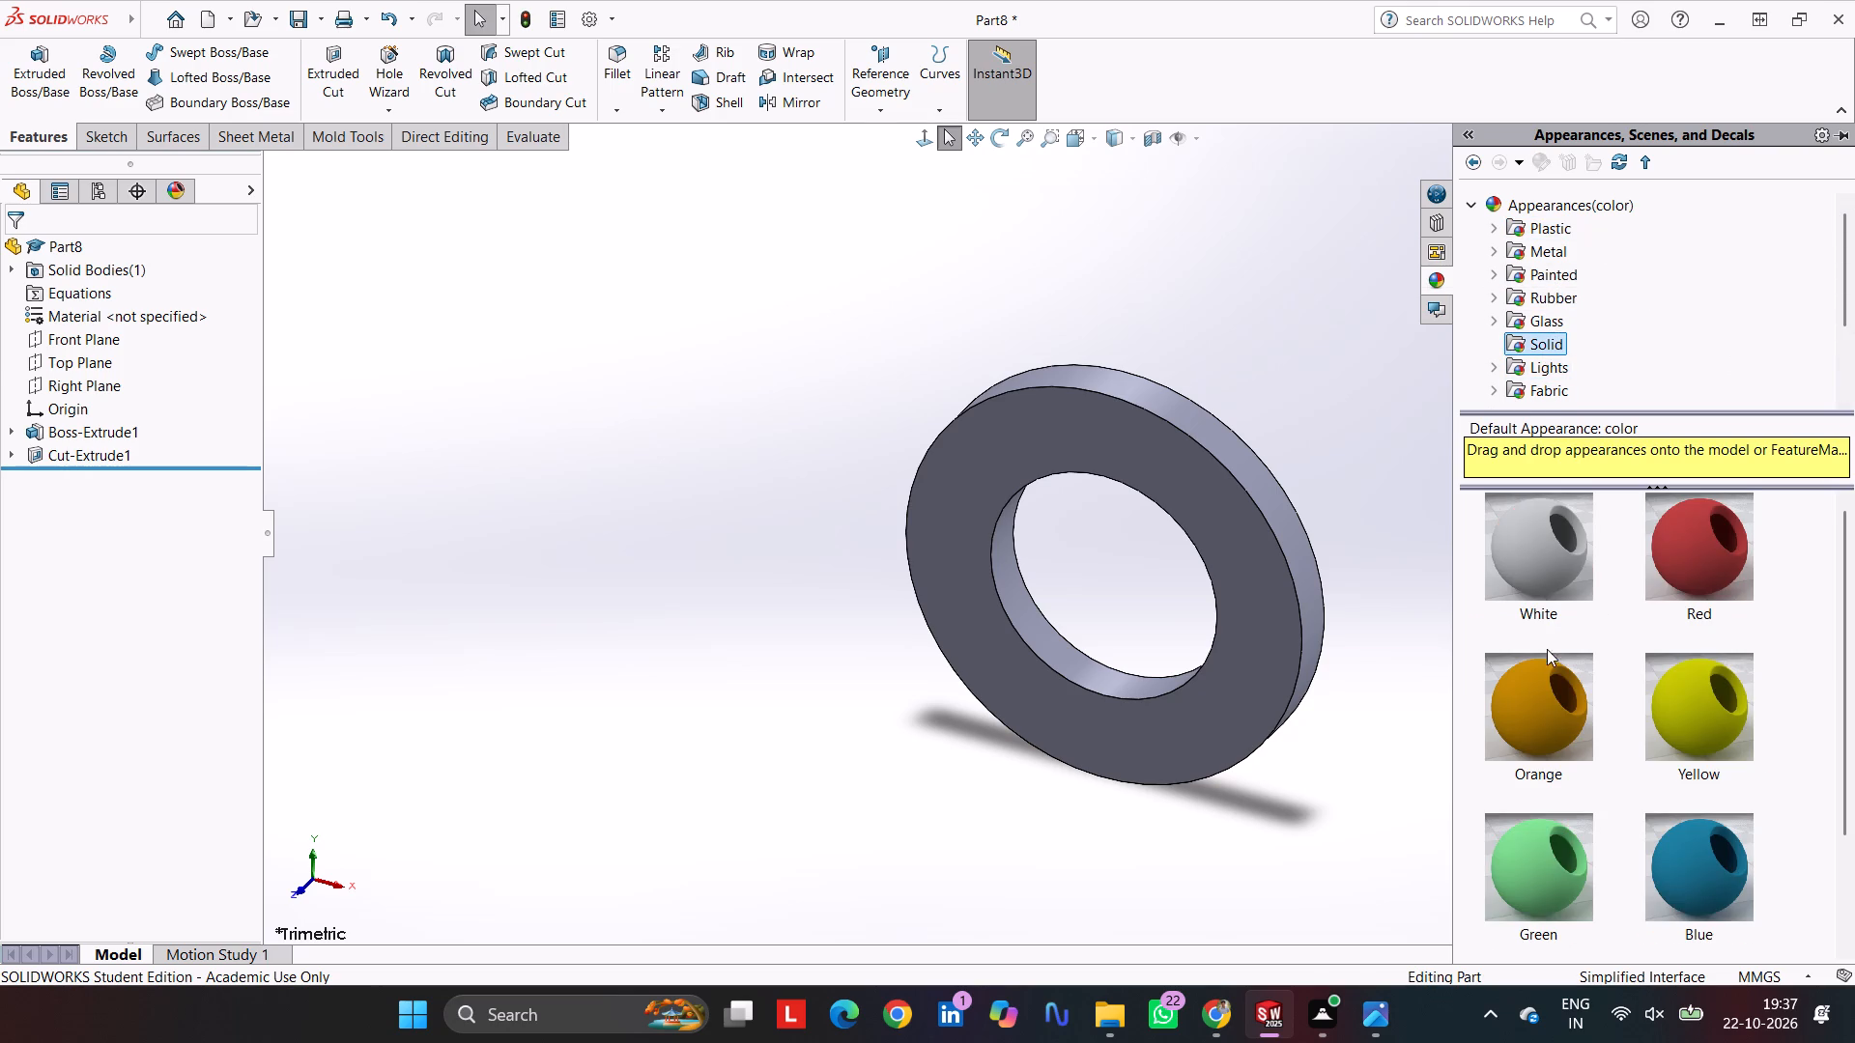
left_click_drag(1514, 700, 1207, 490)
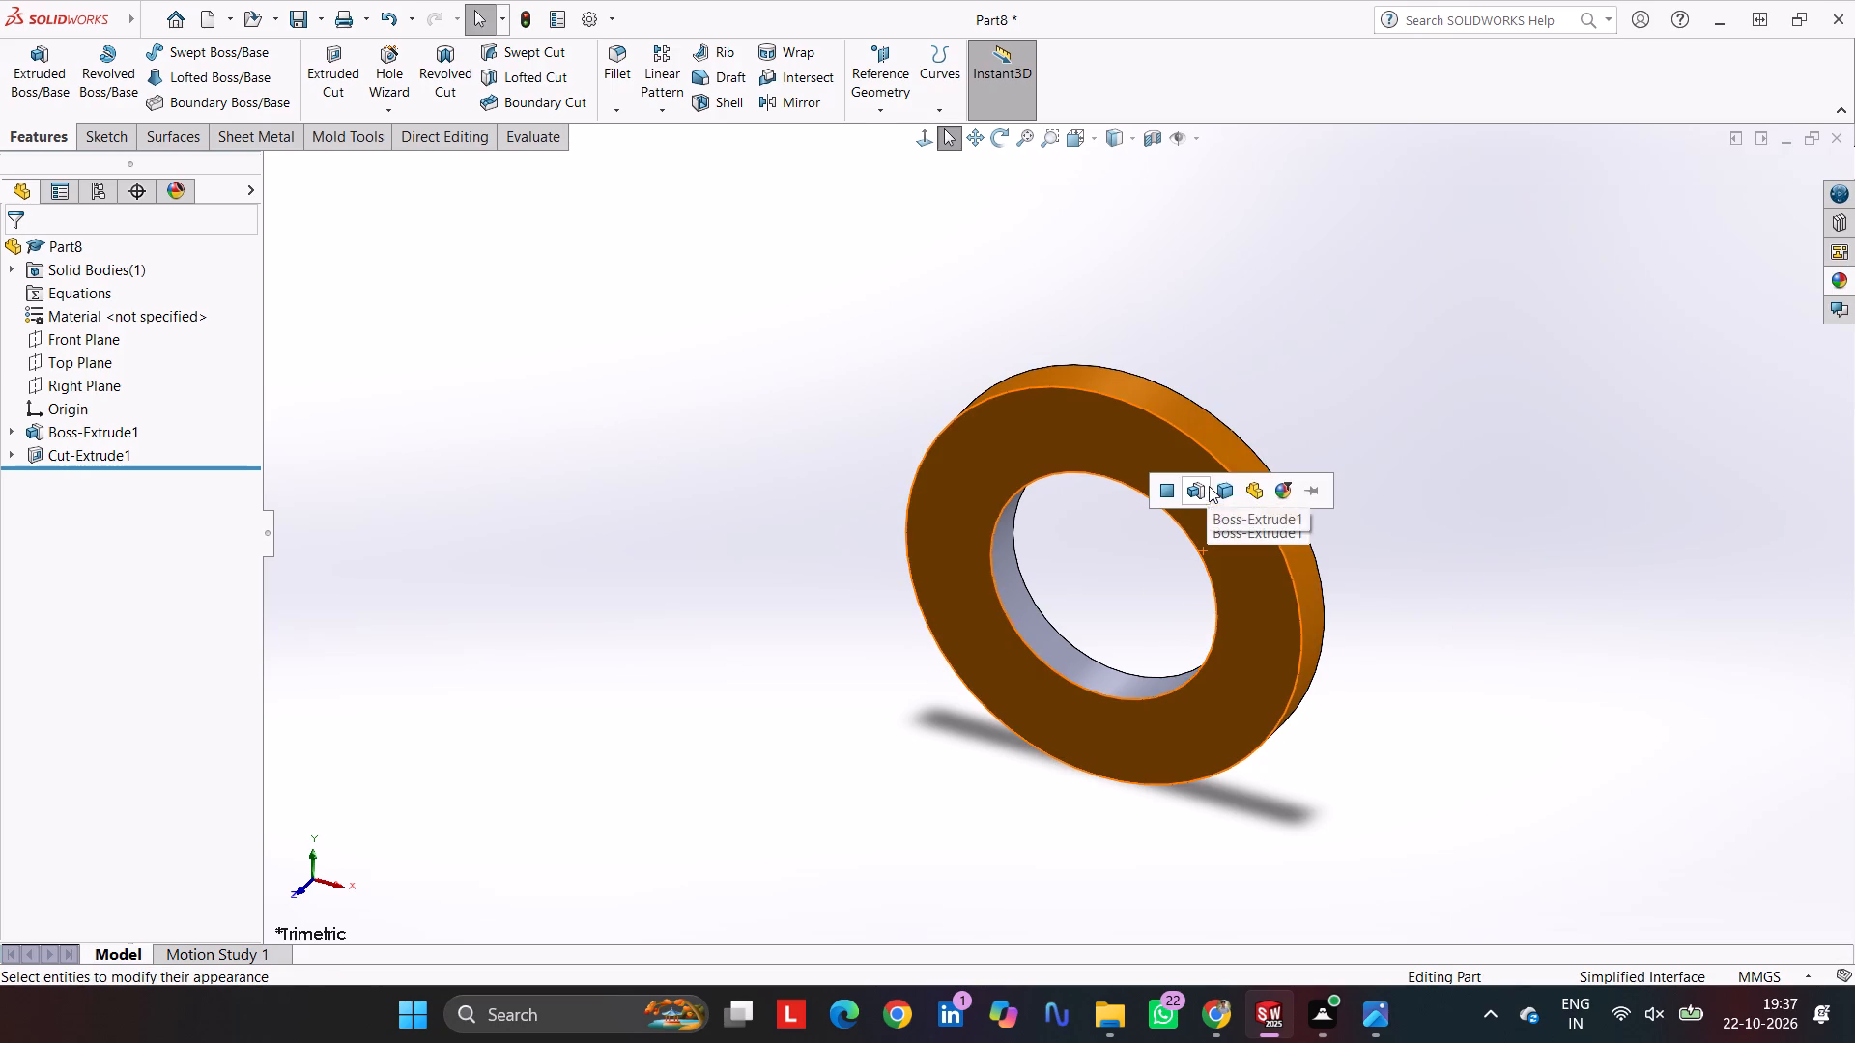
left_click(1227, 482)
left_click(1350, 340)
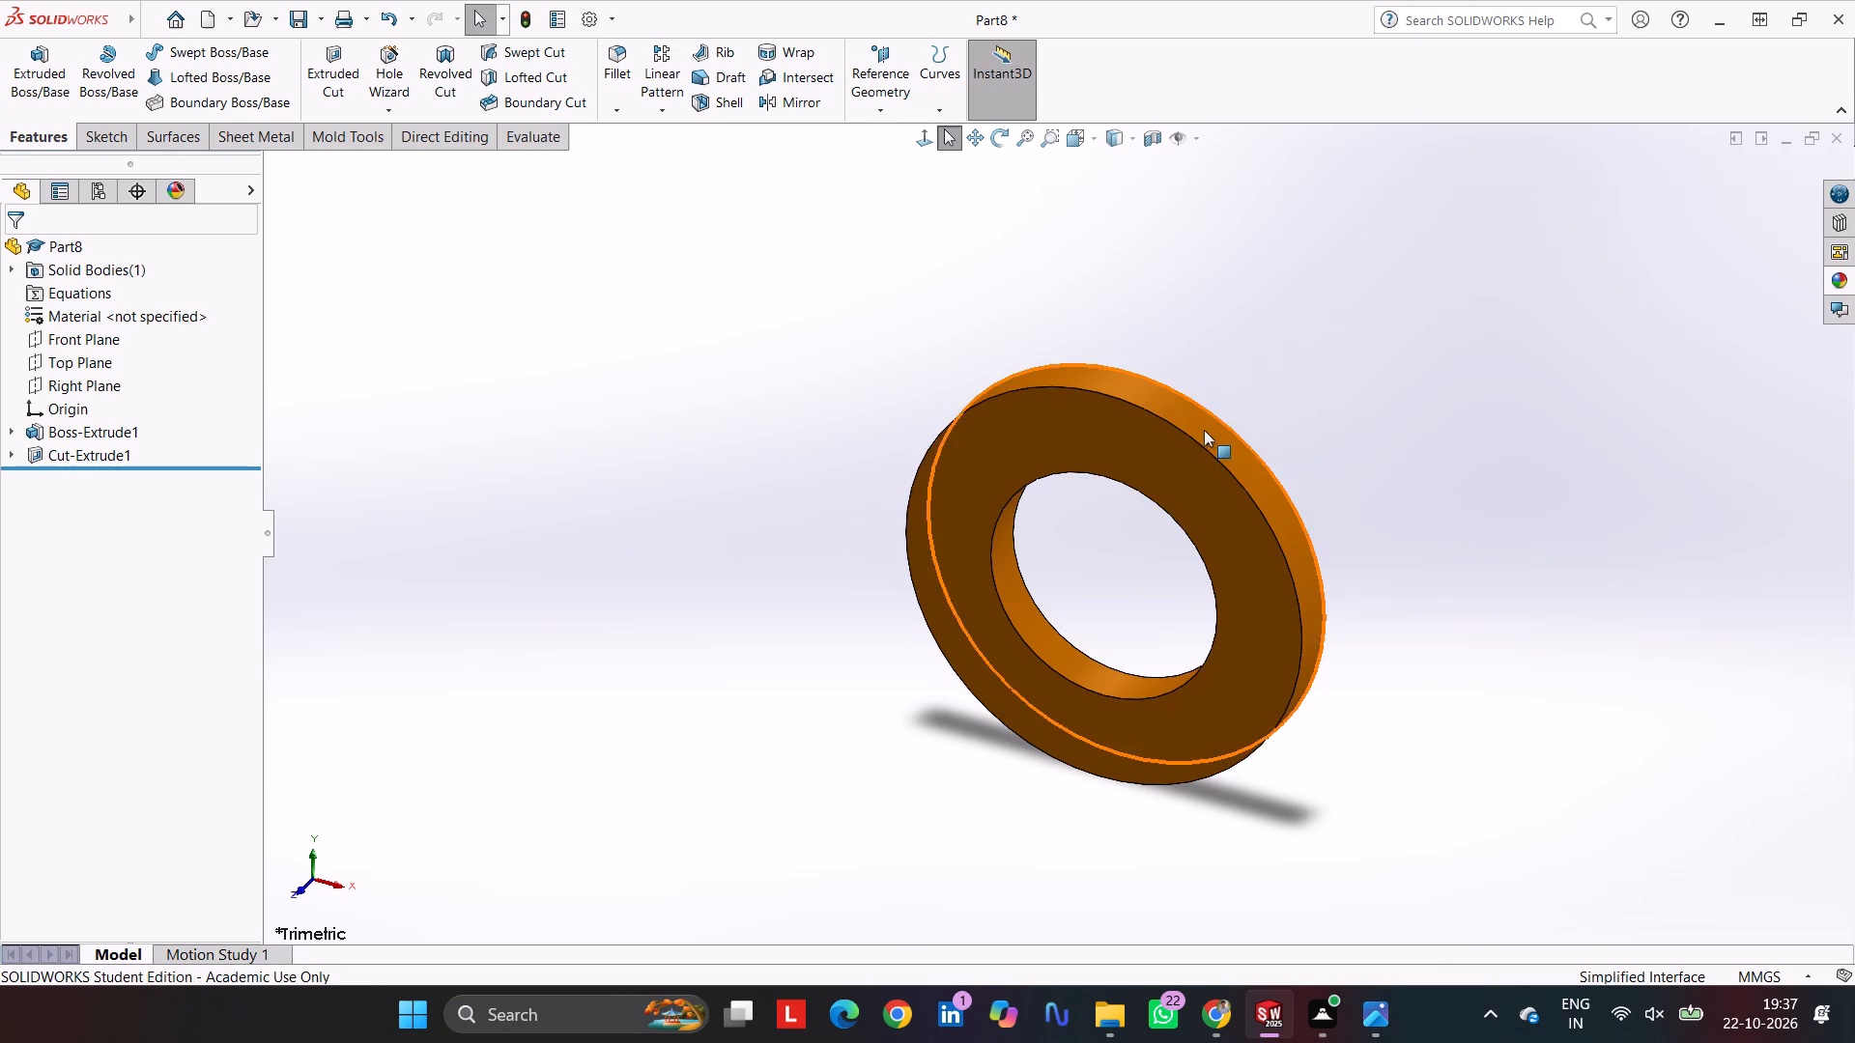
Save the ring part as 4 in the Pivot Chair Assembly folder.
key("ctrl+7")
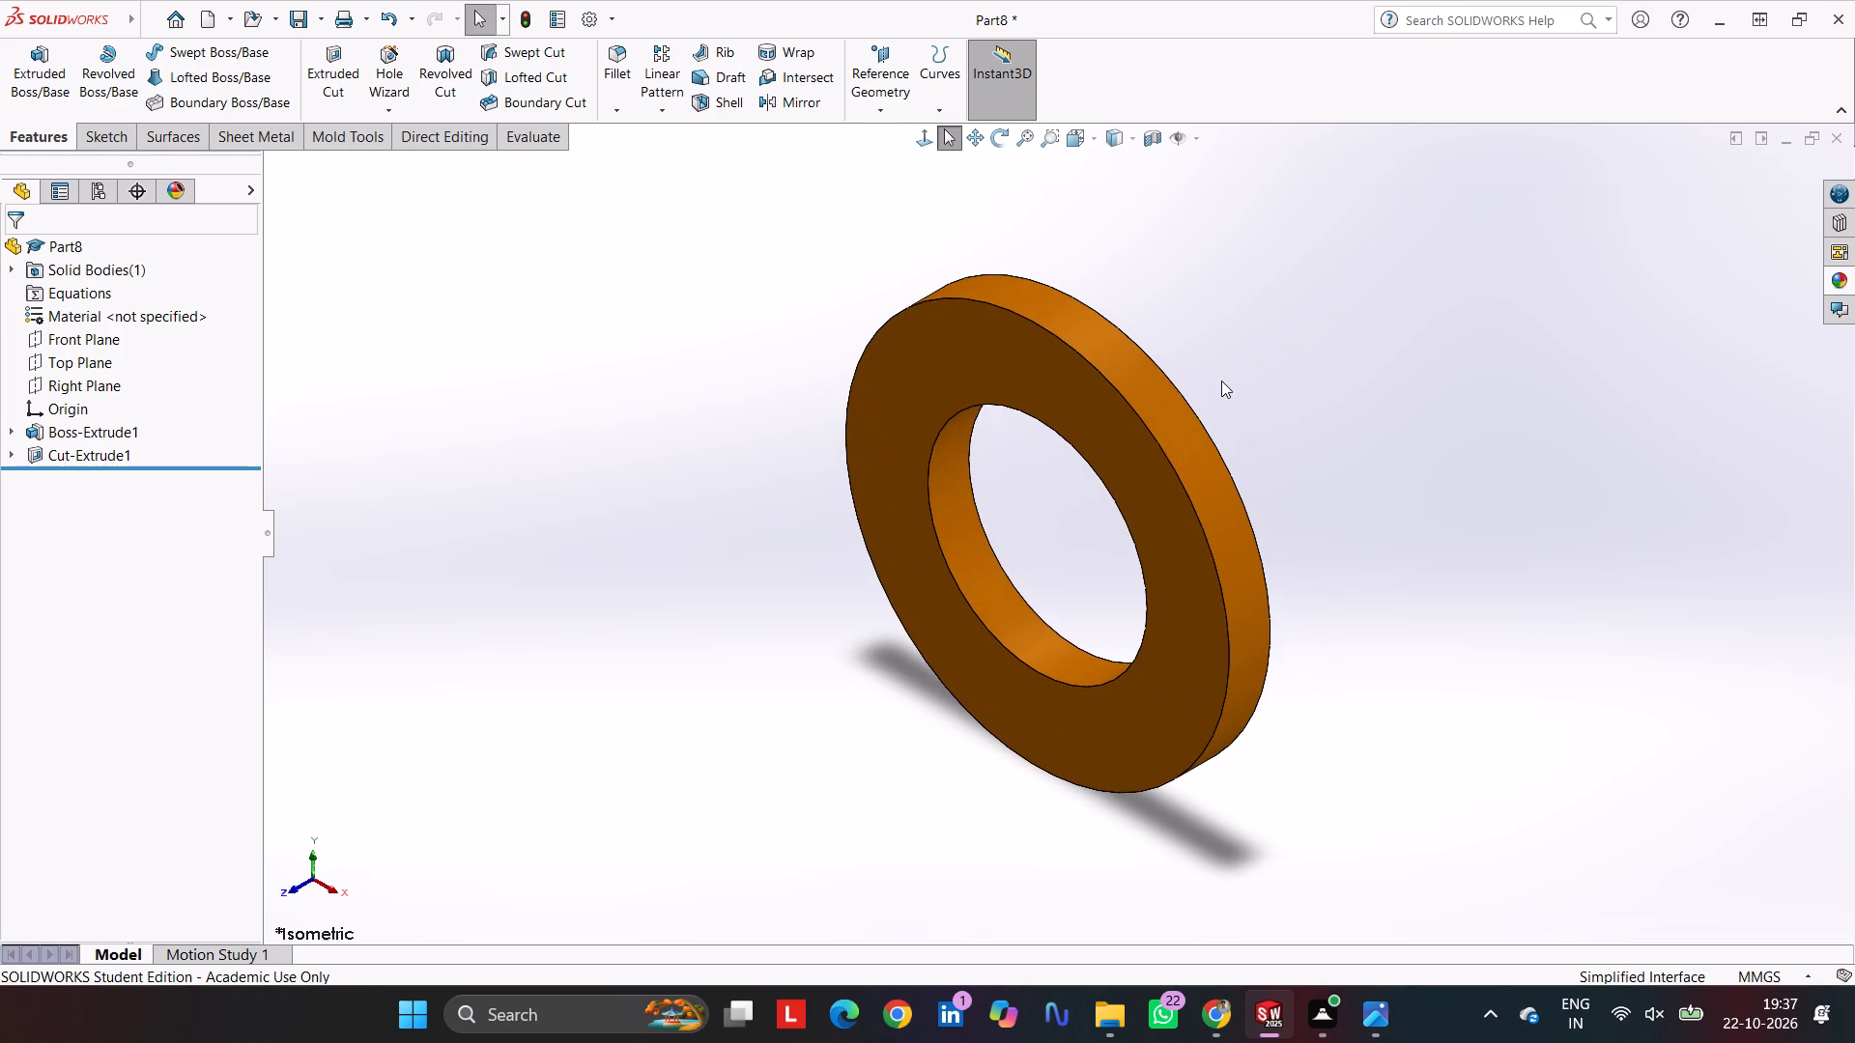
key("ctrl+s")
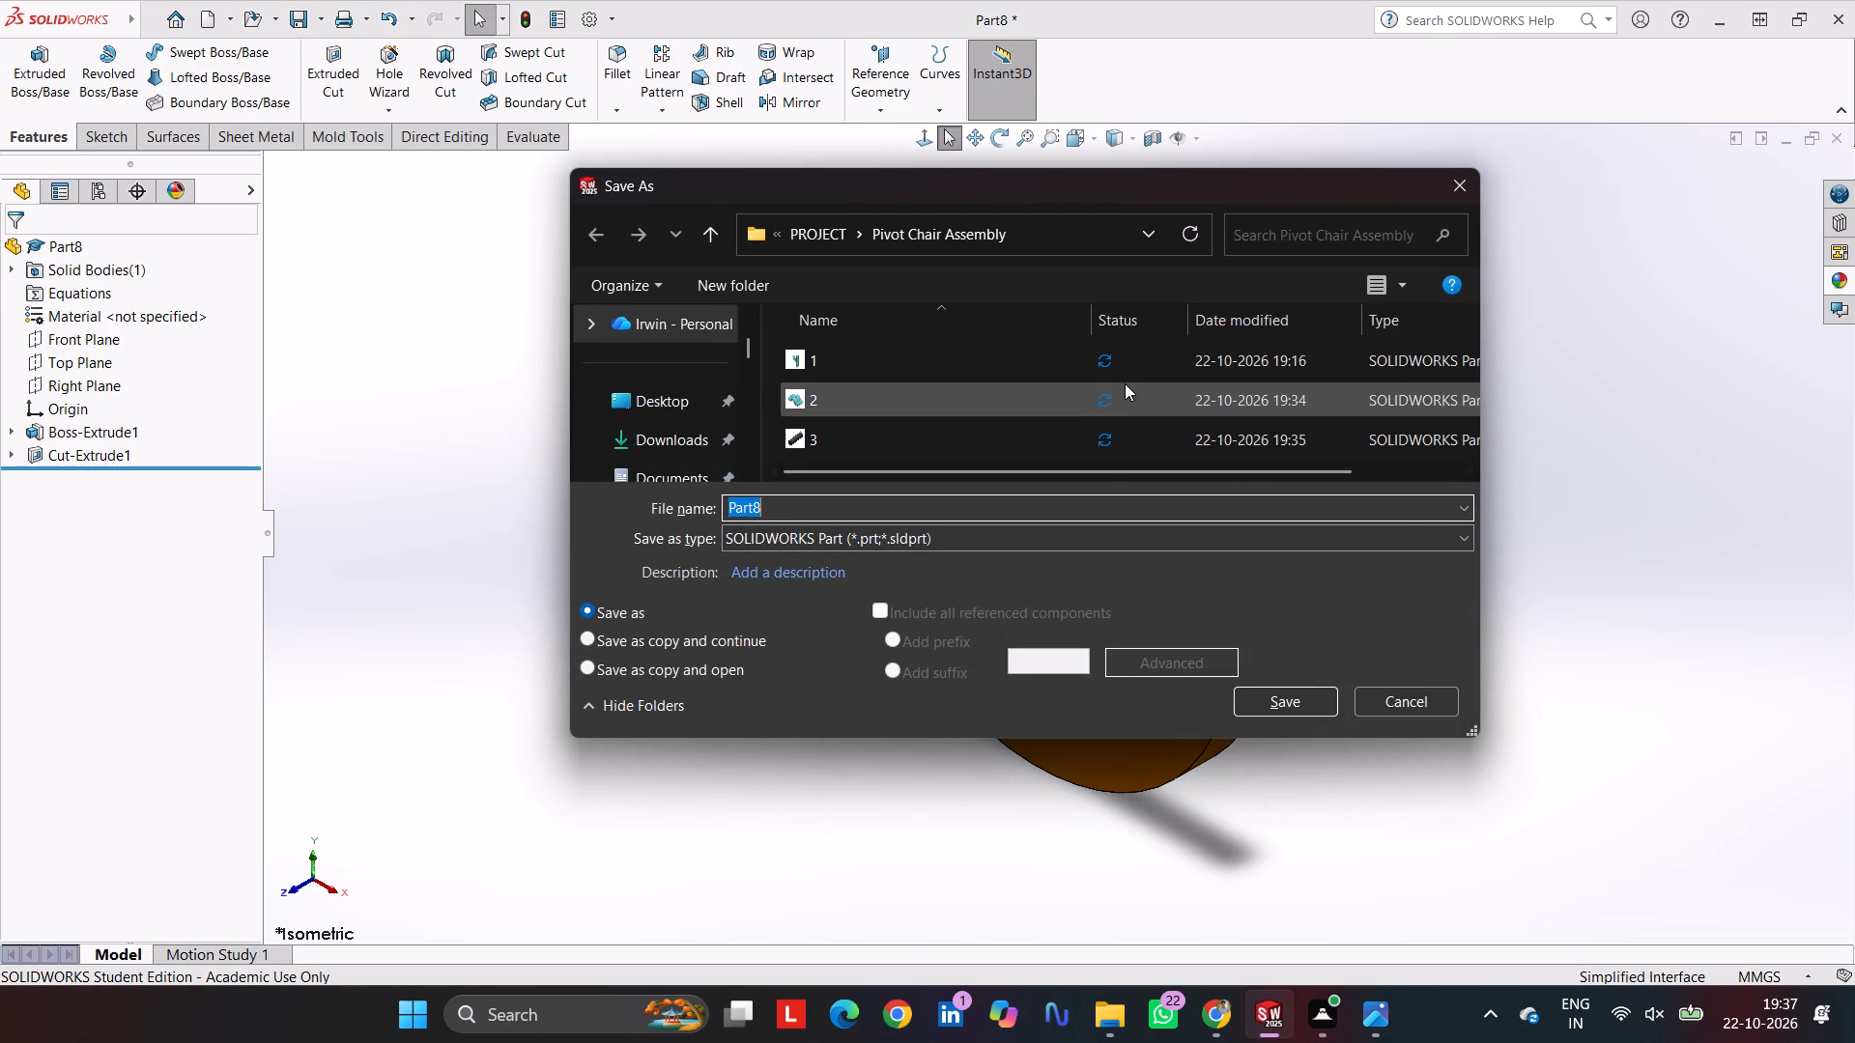
key("4")
scroll(1075, 406, "down", 4)
scroll(1075, 406, "up", 4)
key("Return")
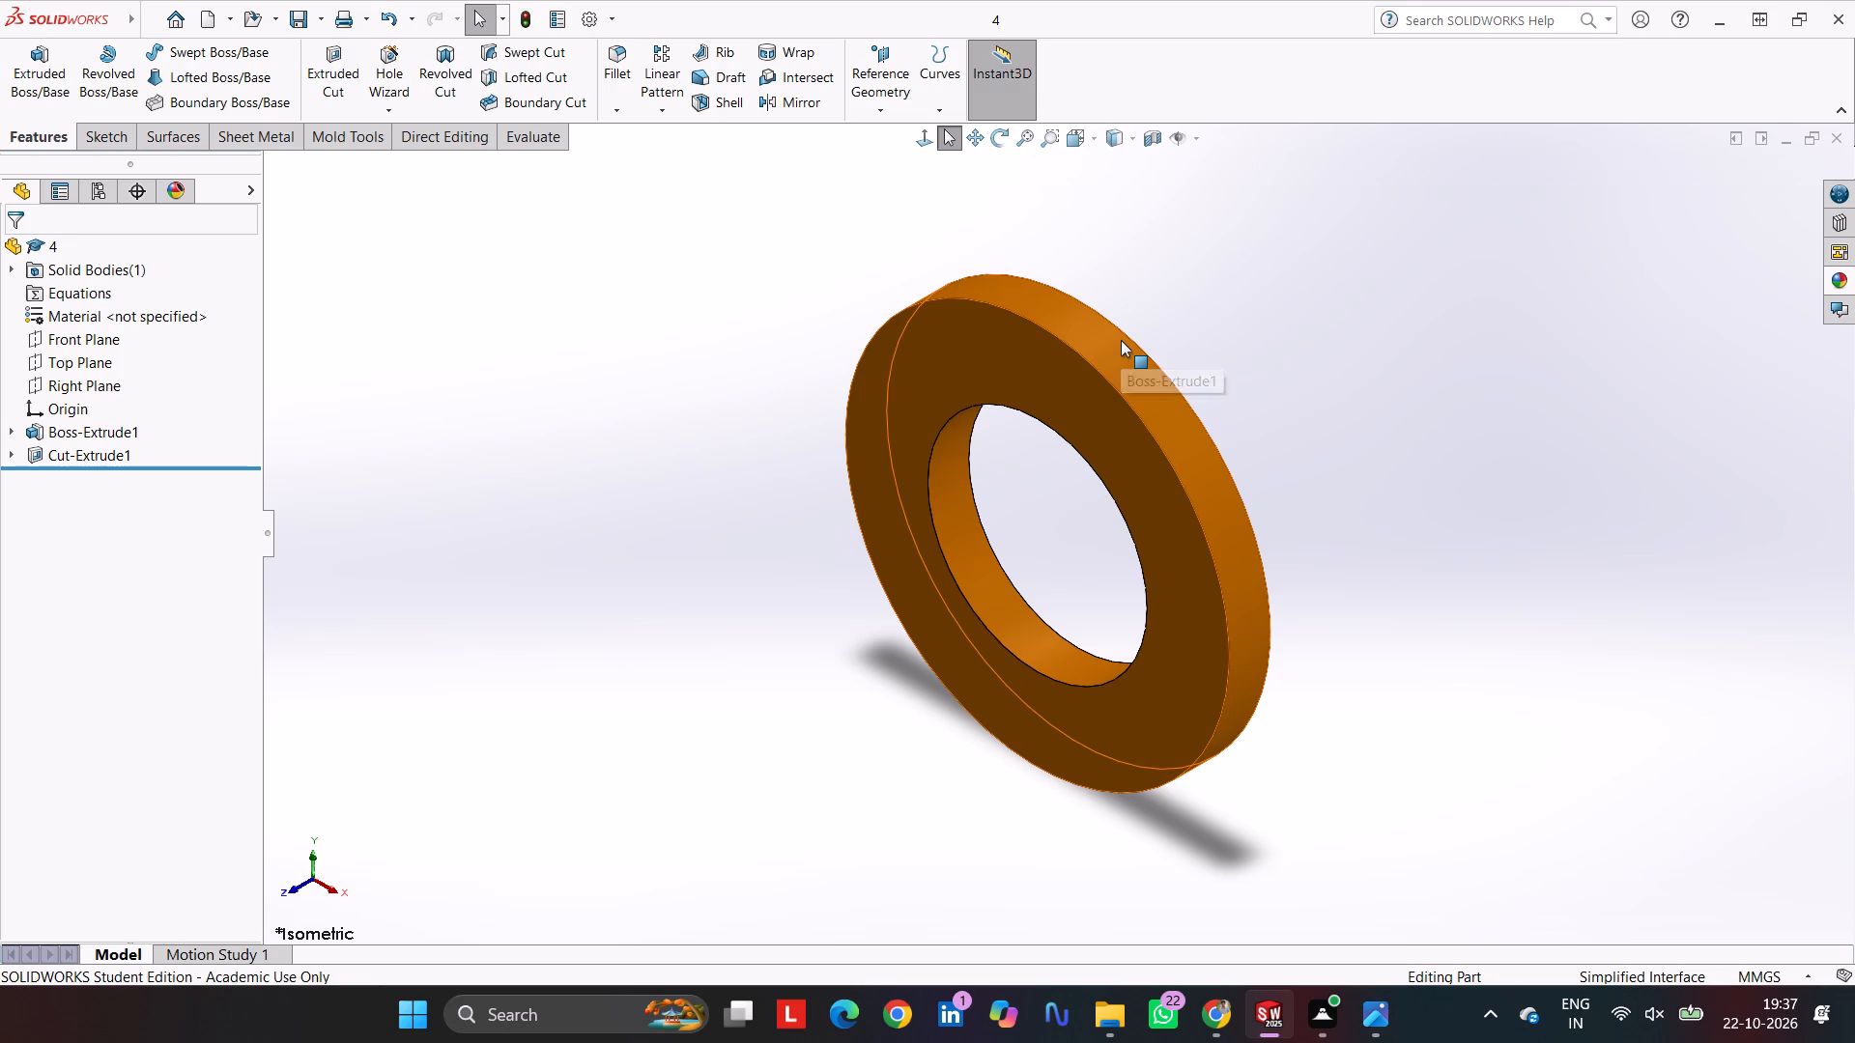
Print the current screen image of the ring on A4 paper to a PDF named 4.
key("ctrl+p")
left_click(1089, 321)
left_click(1085, 310)
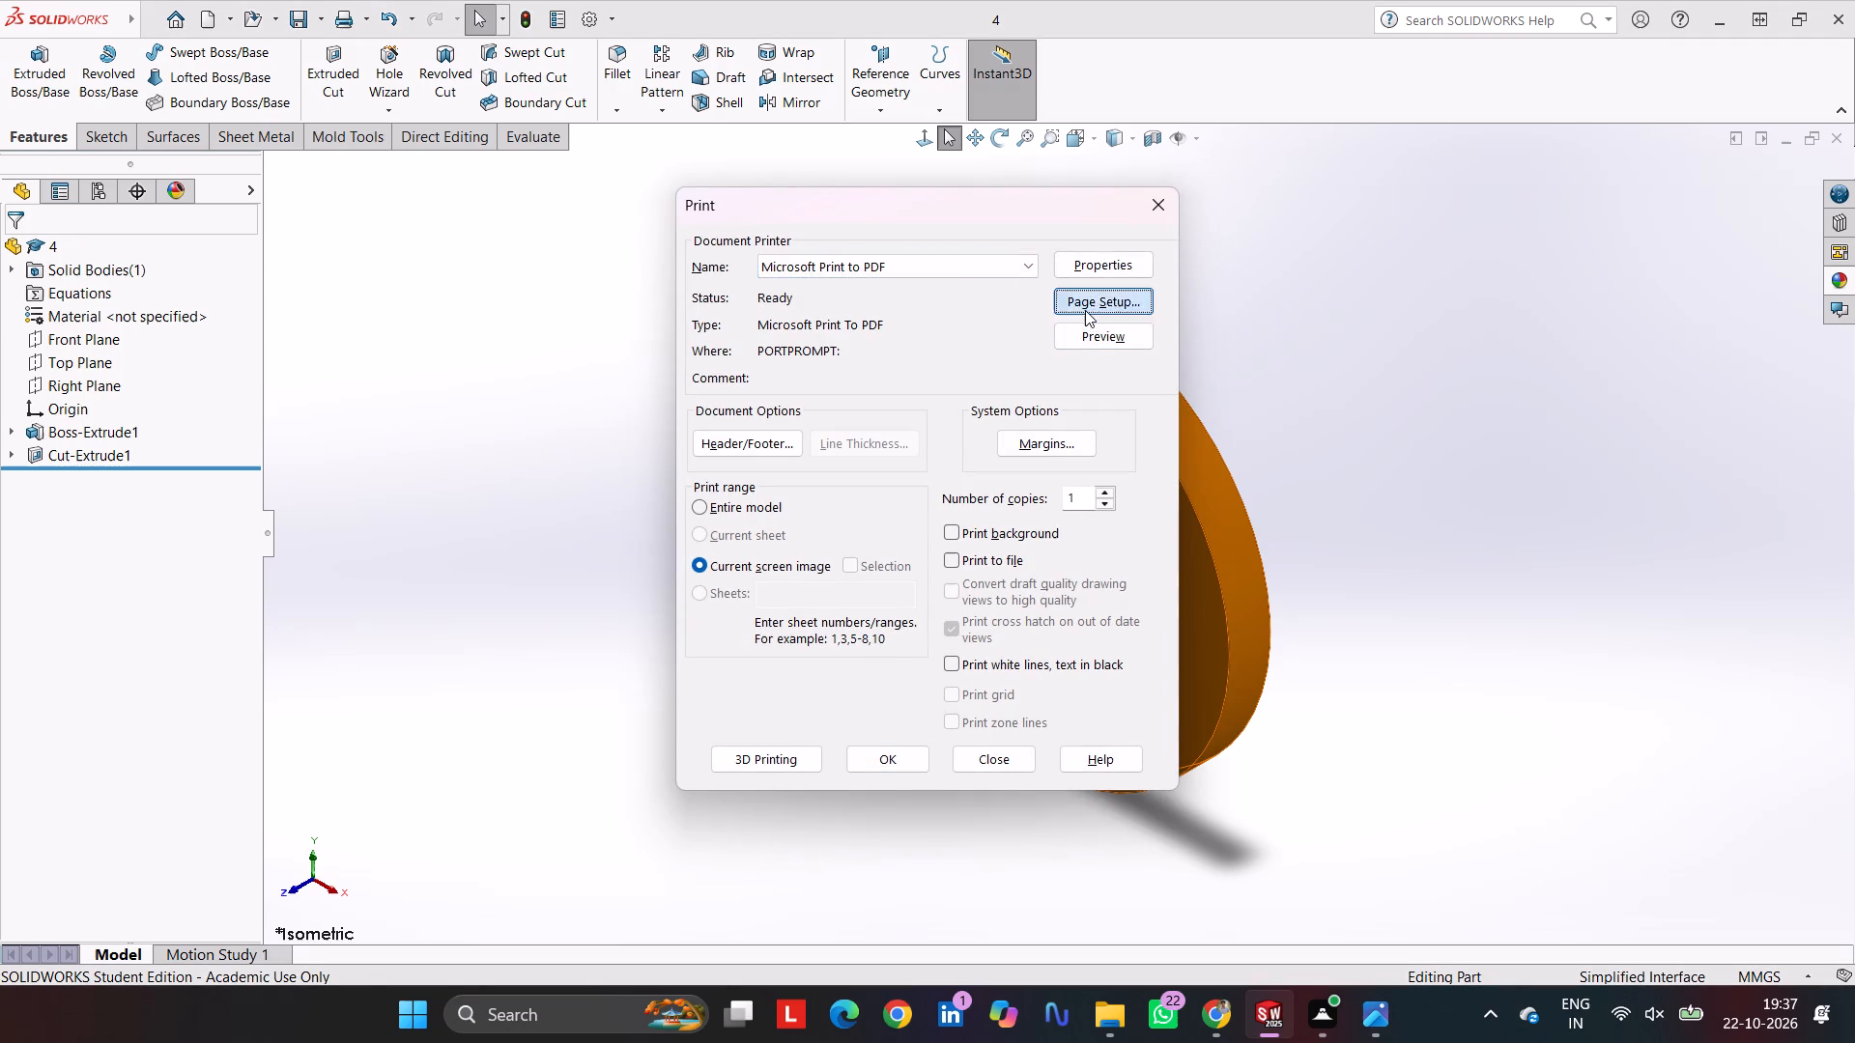
left_click(884, 566)
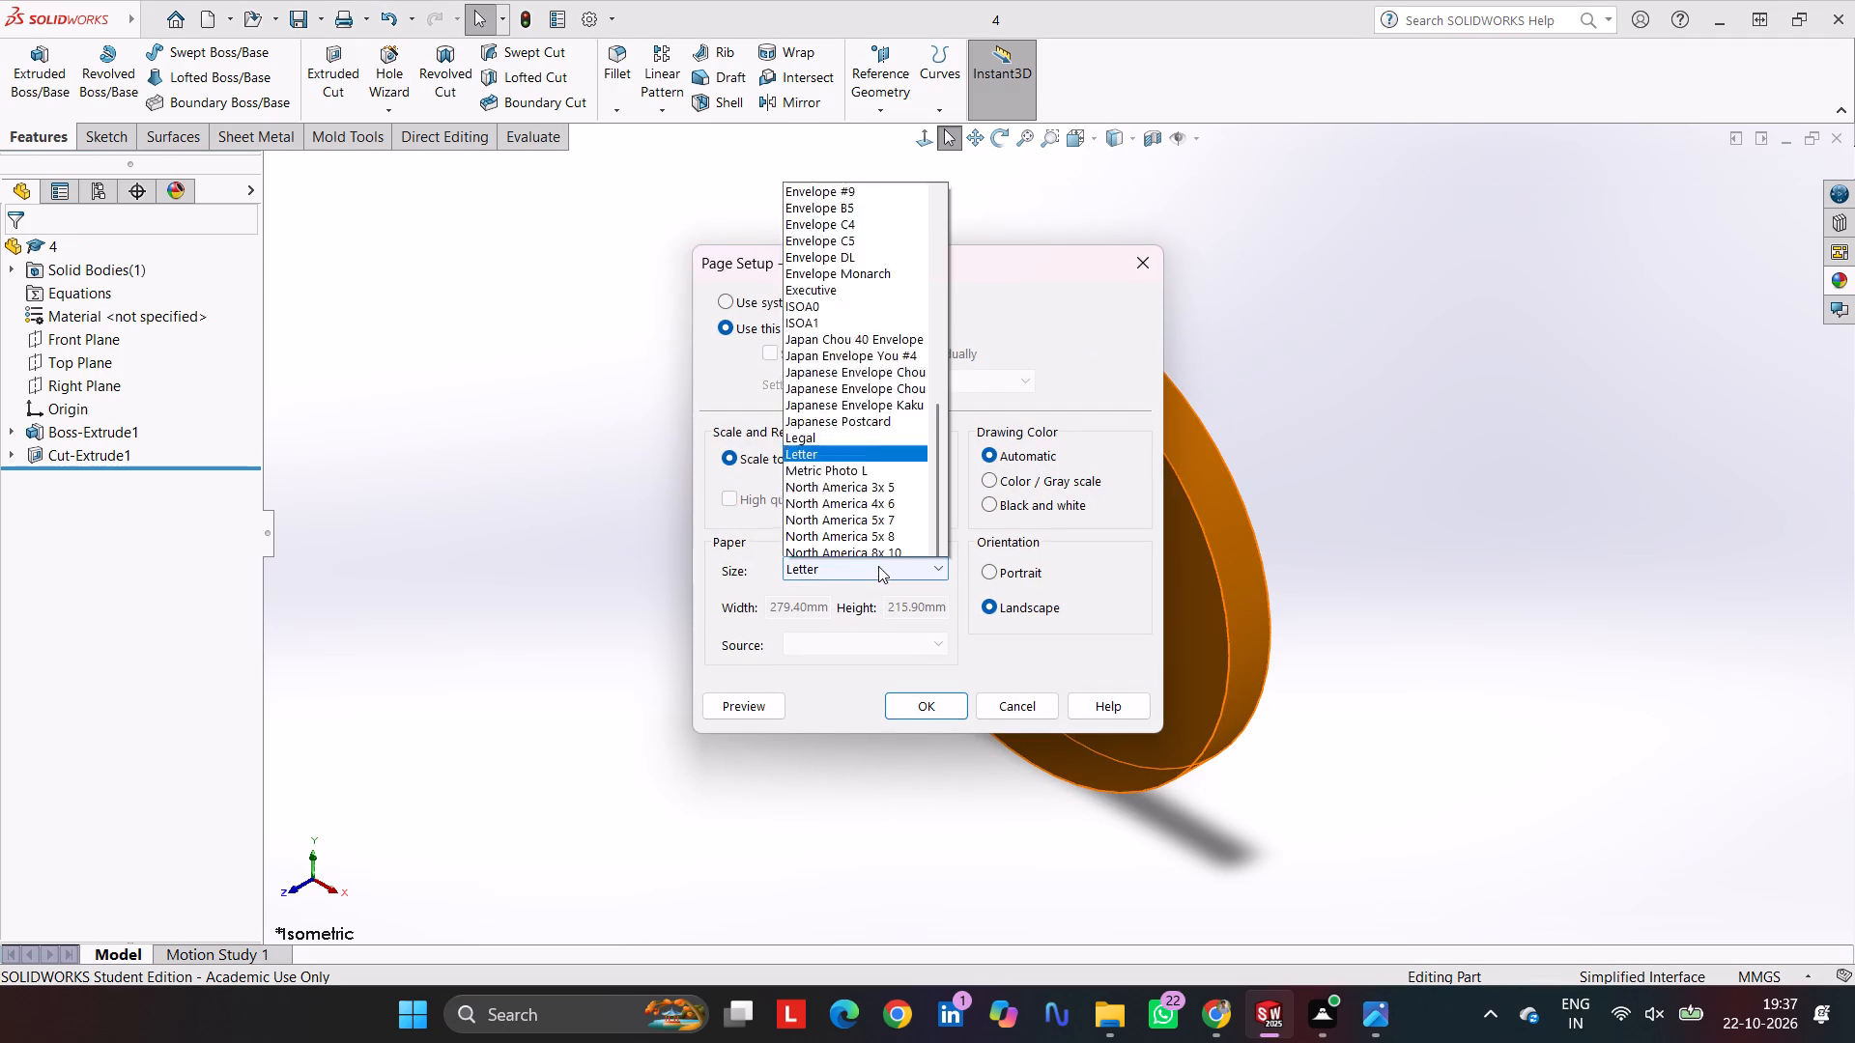
scroll(840, 354, "up", 12)
left_click(822, 98)
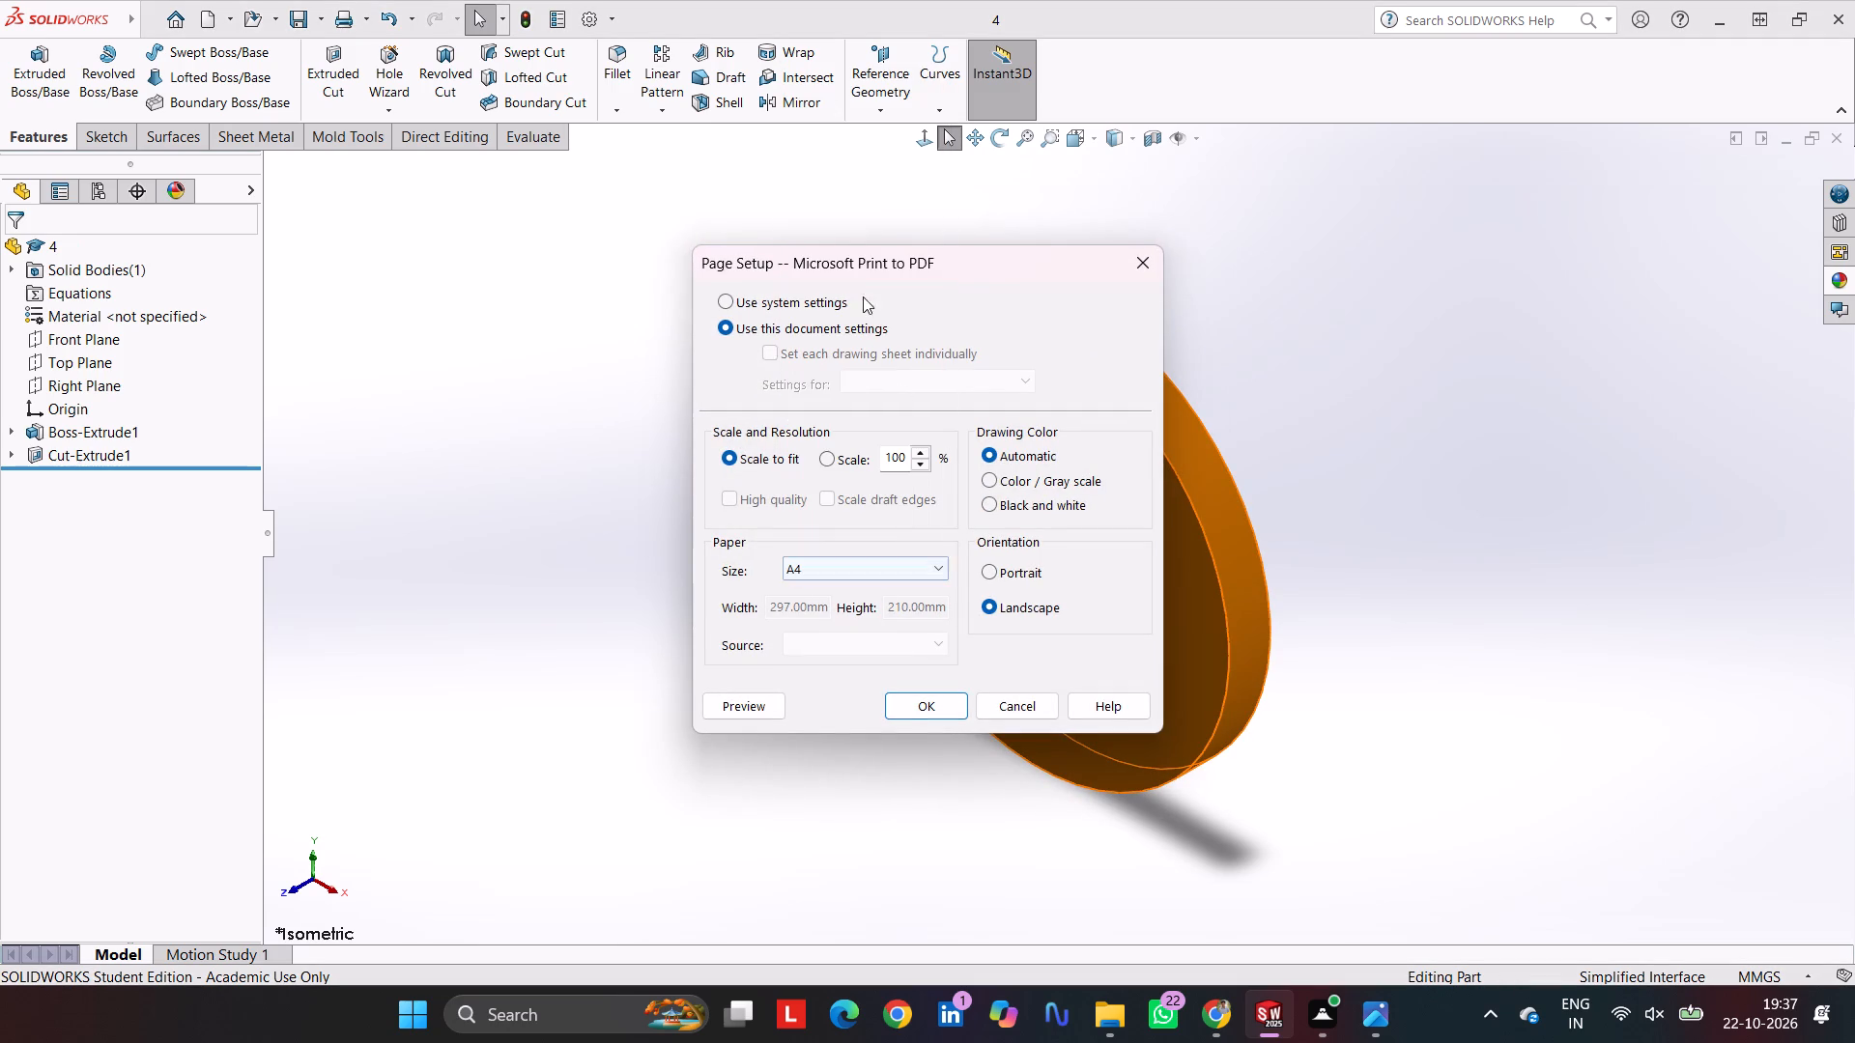
left_click(903, 704)
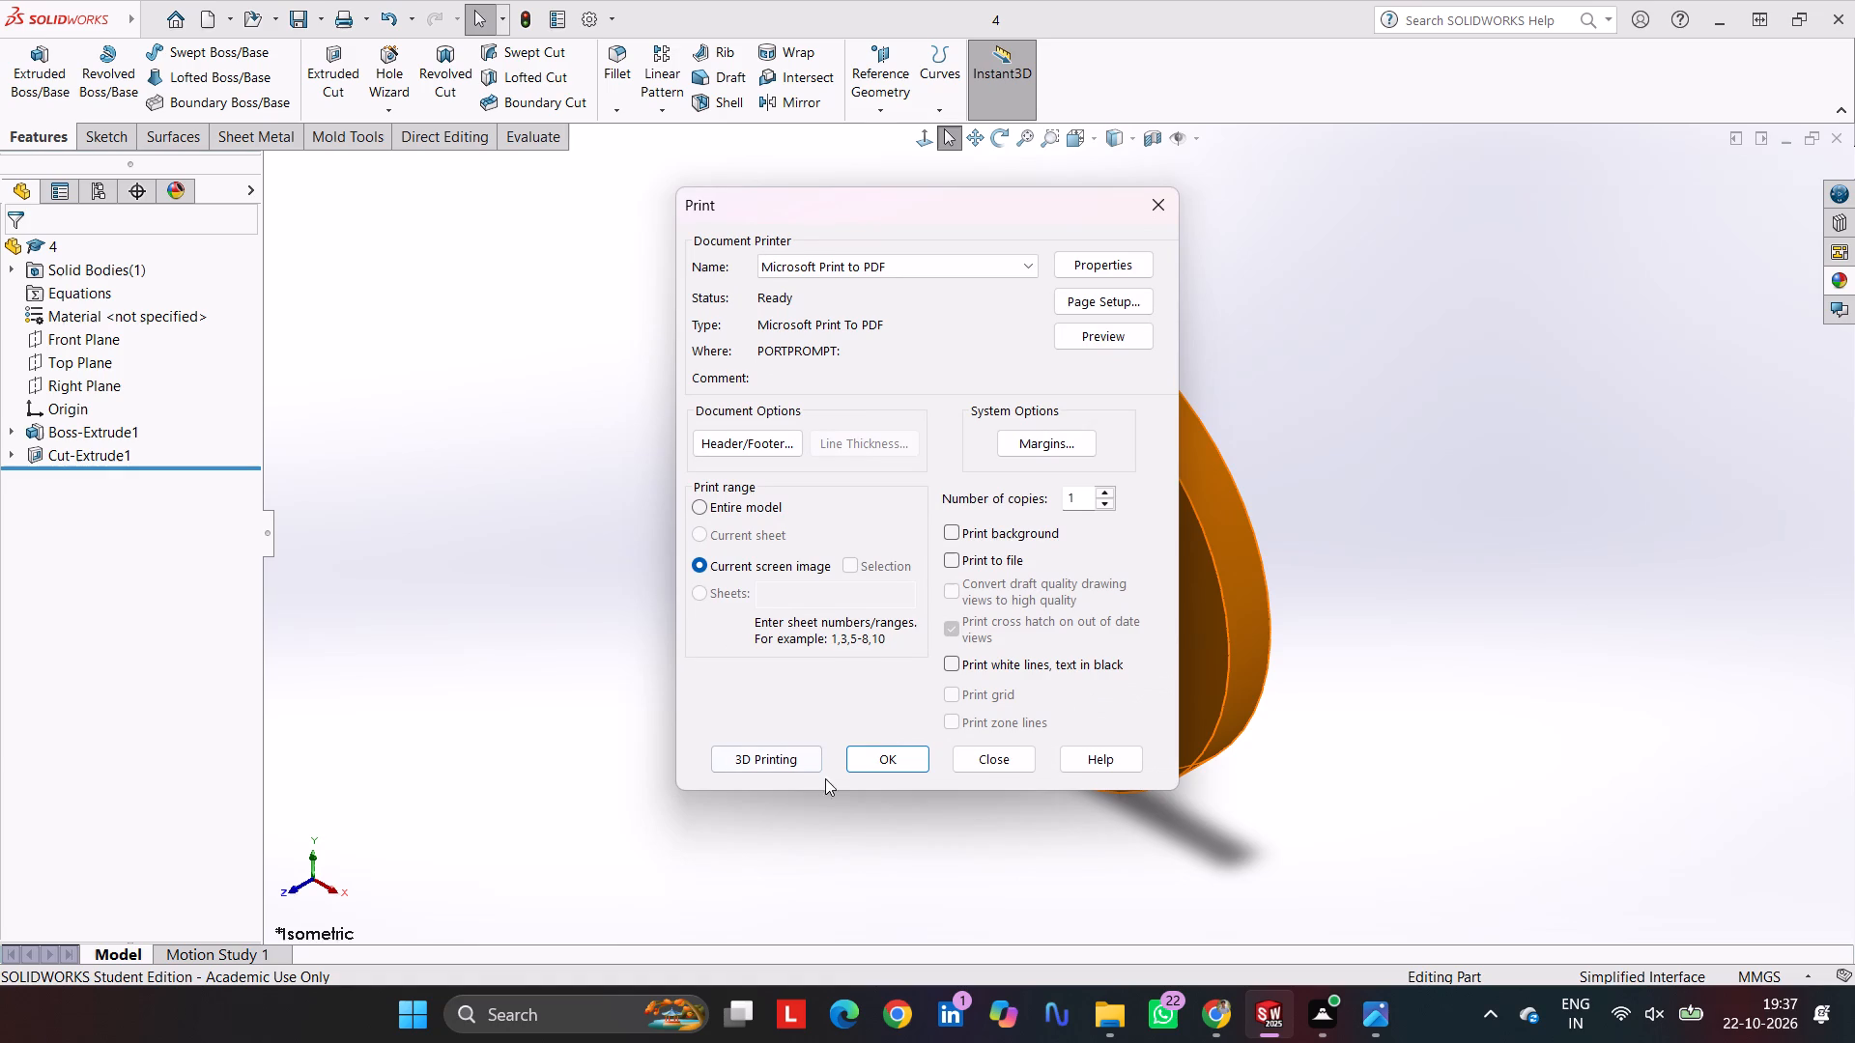
left_click(860, 753)
key("4")
key("Return")
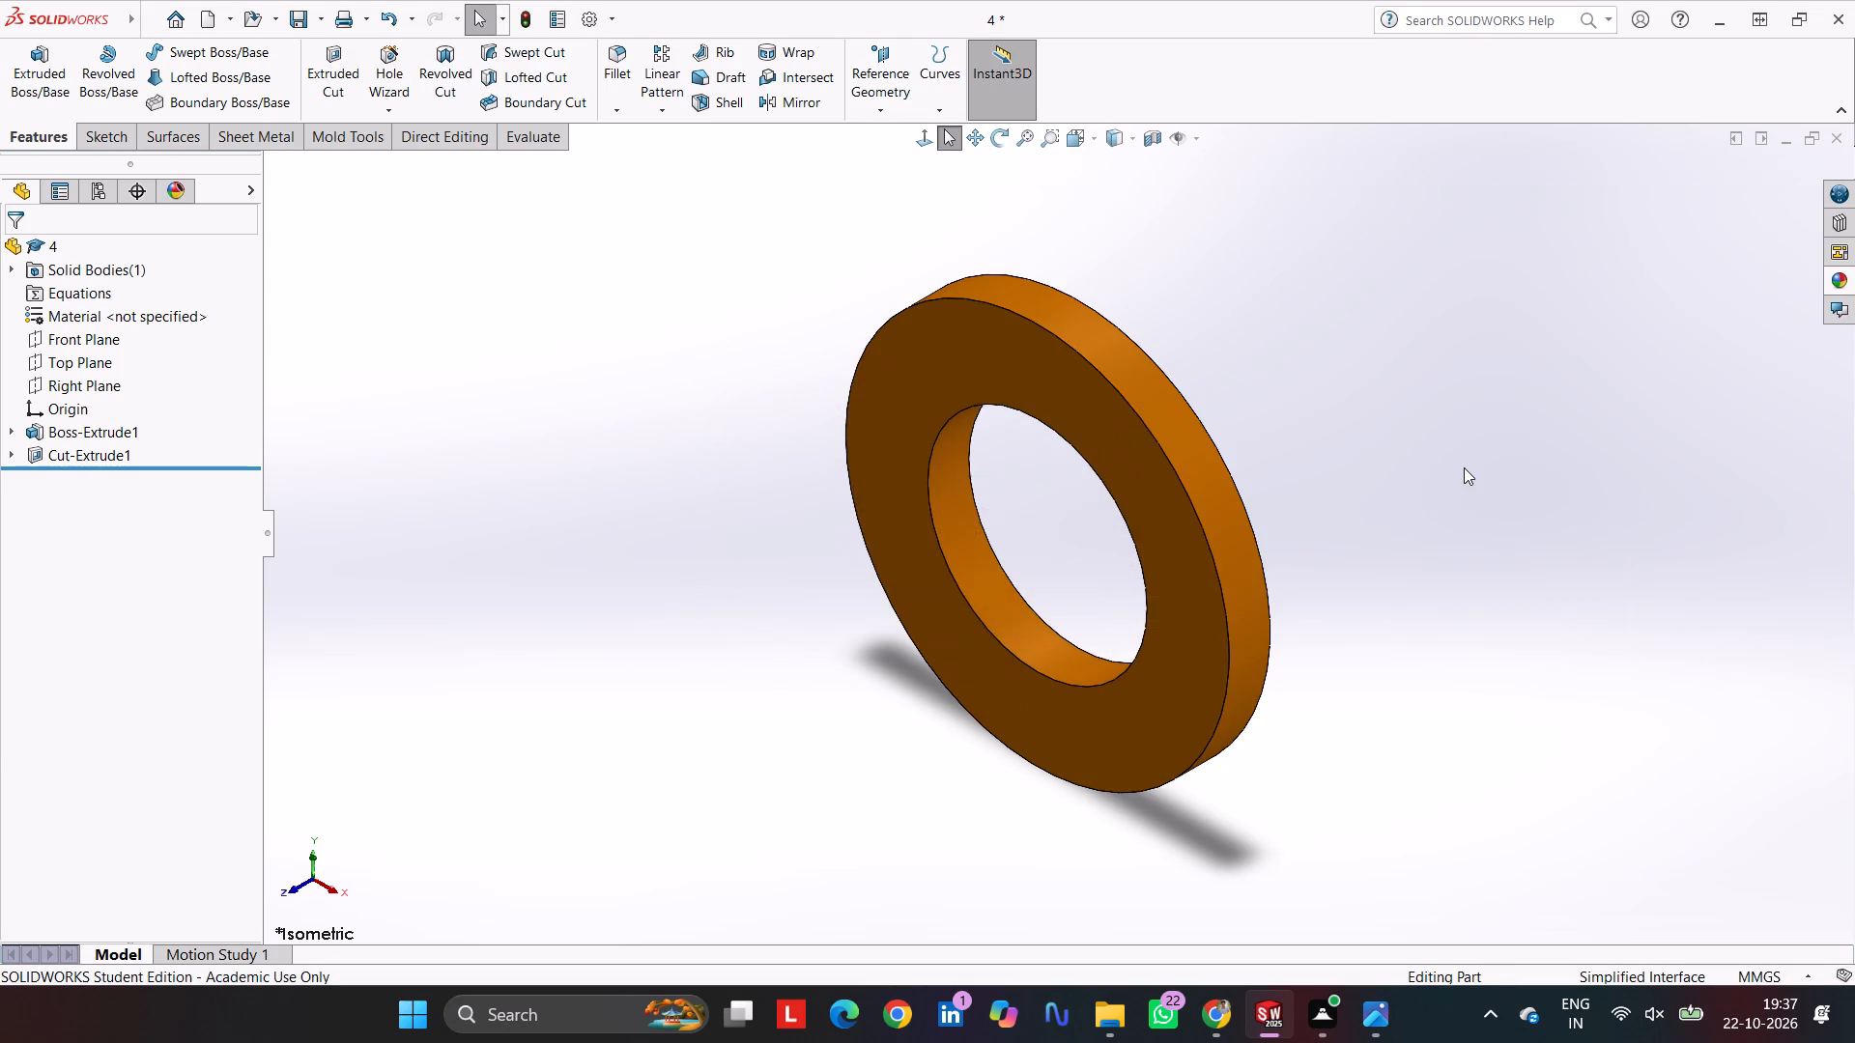
key("ctrl+p")
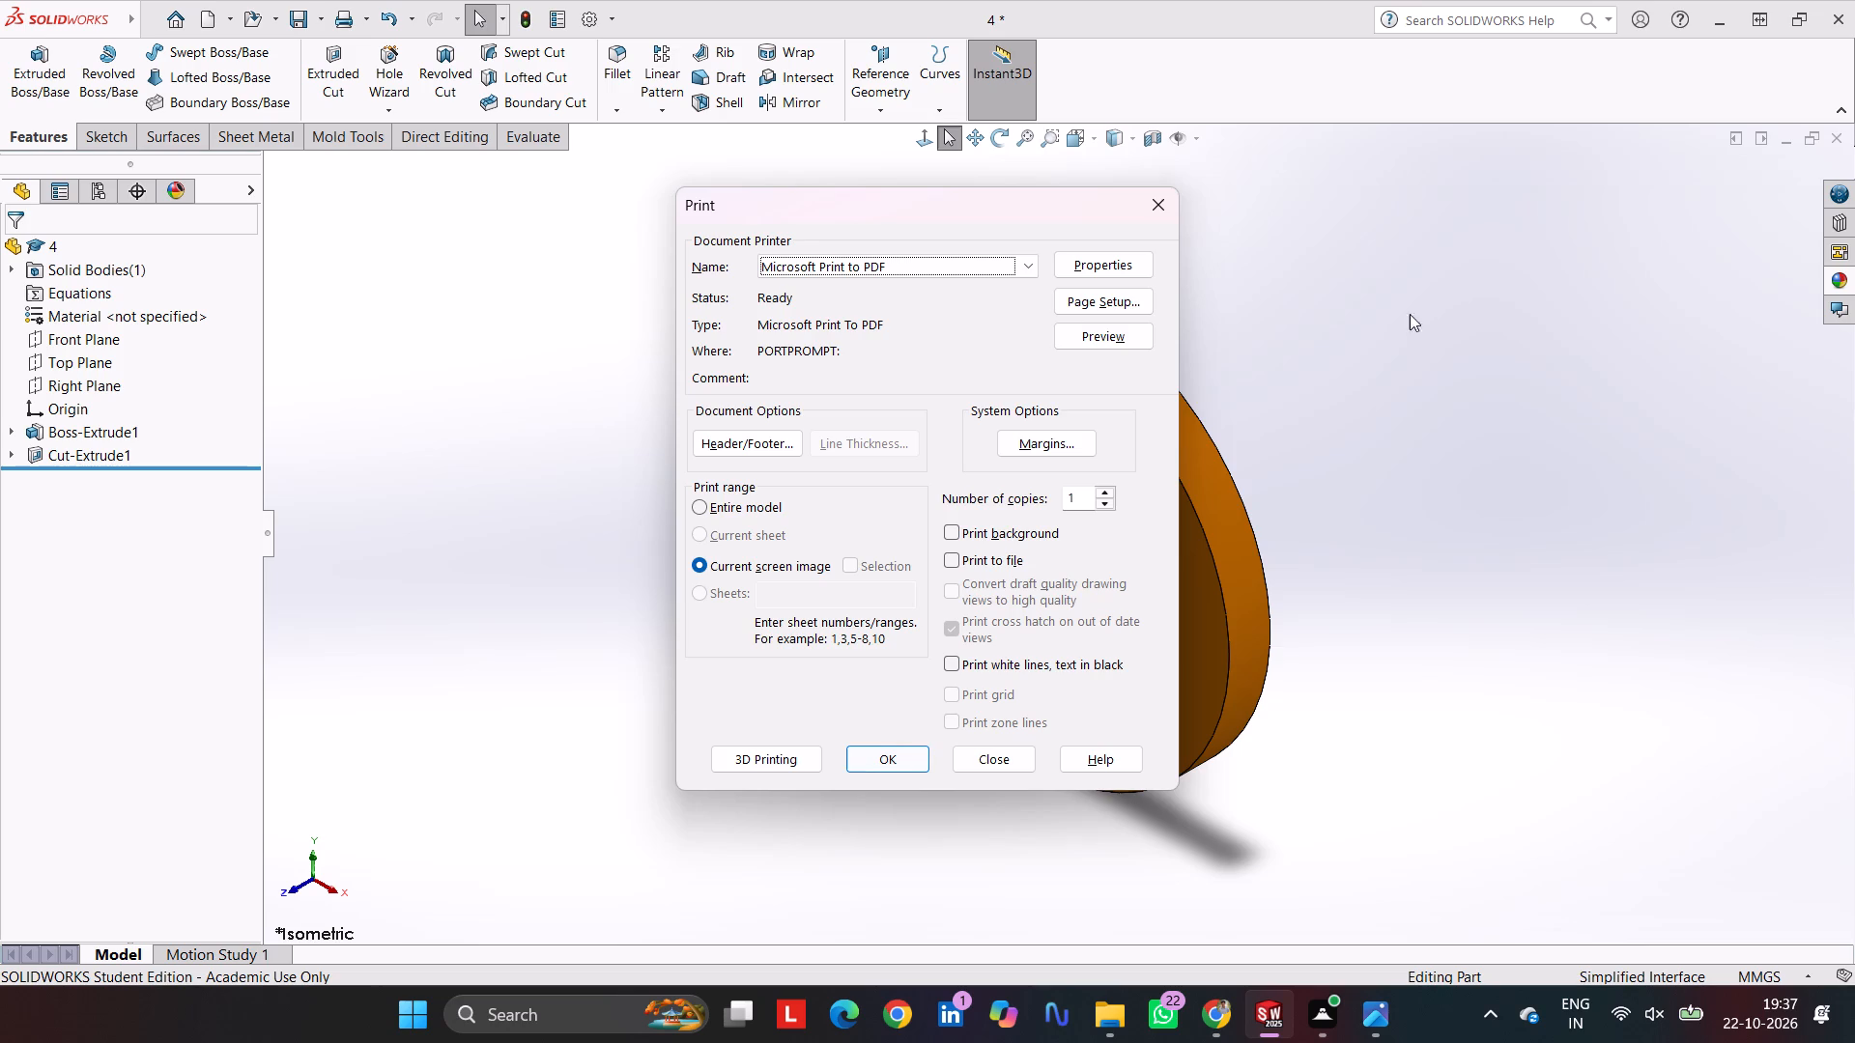
key("Escape")
Create a new part document.
key("ctrl+n")
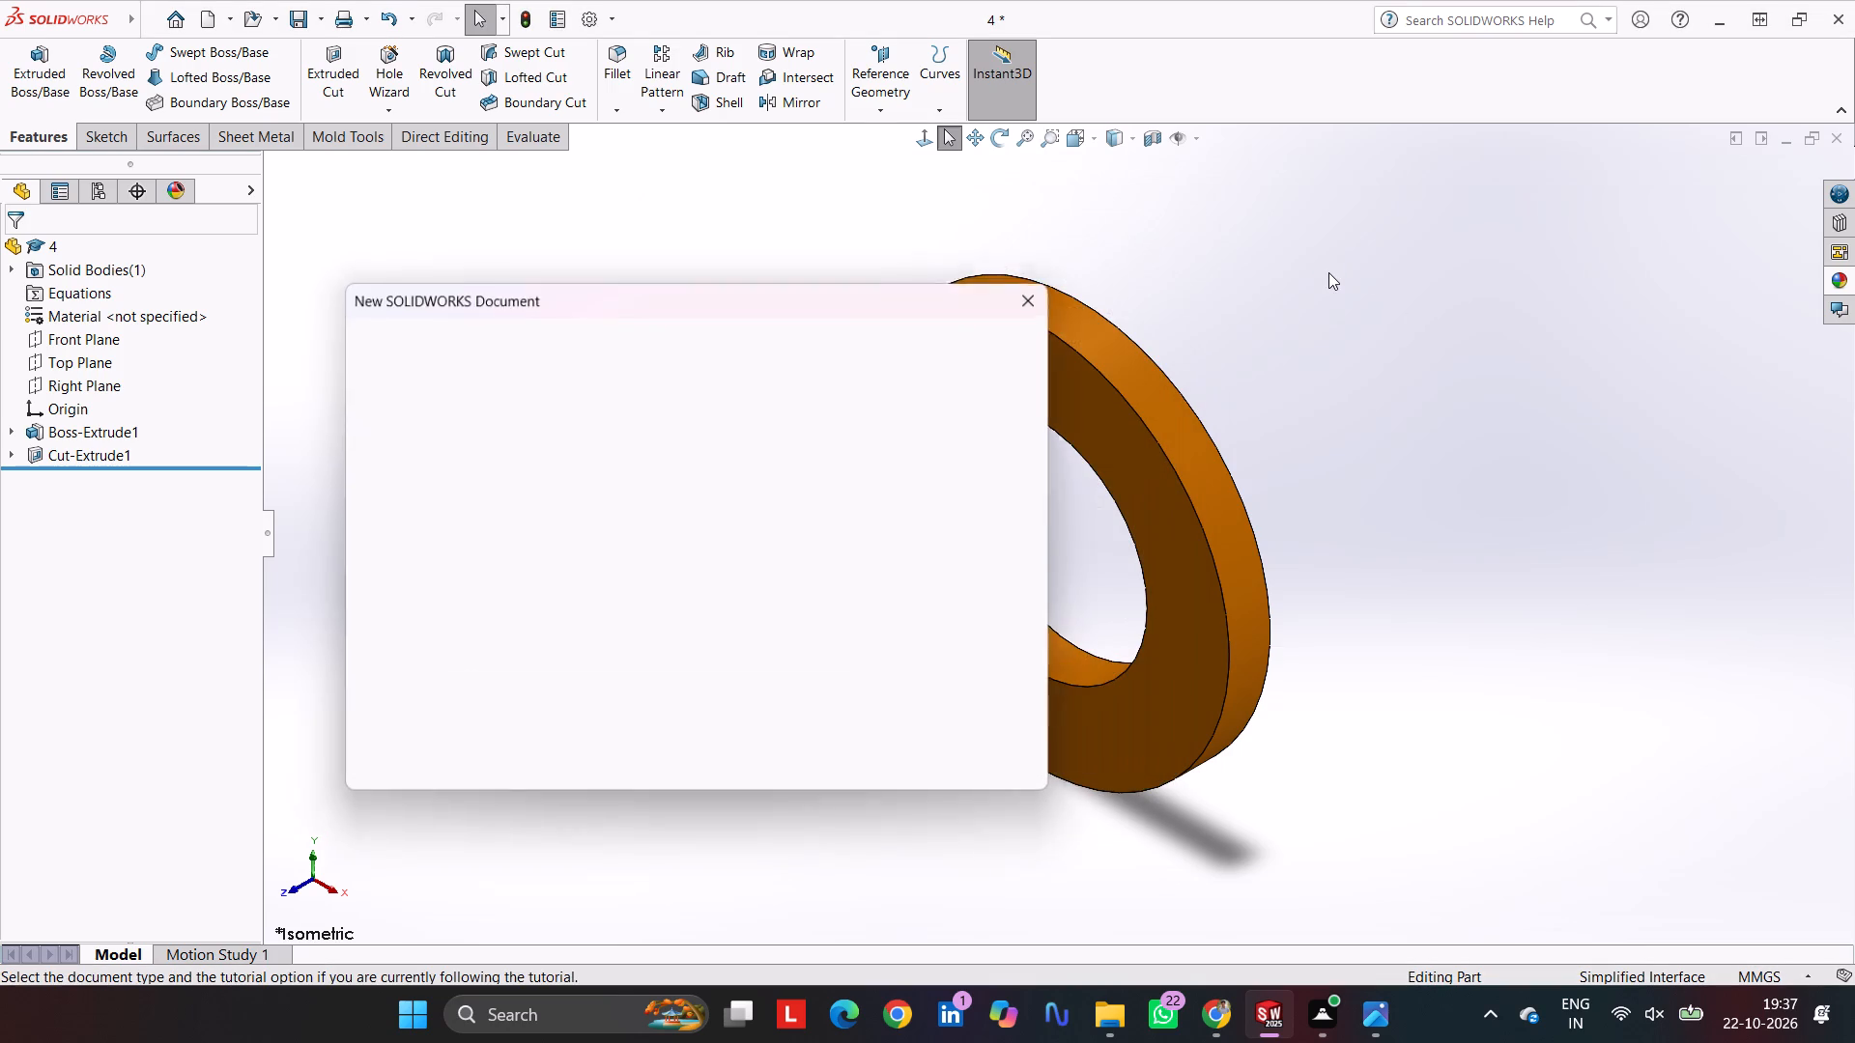
key("Return")
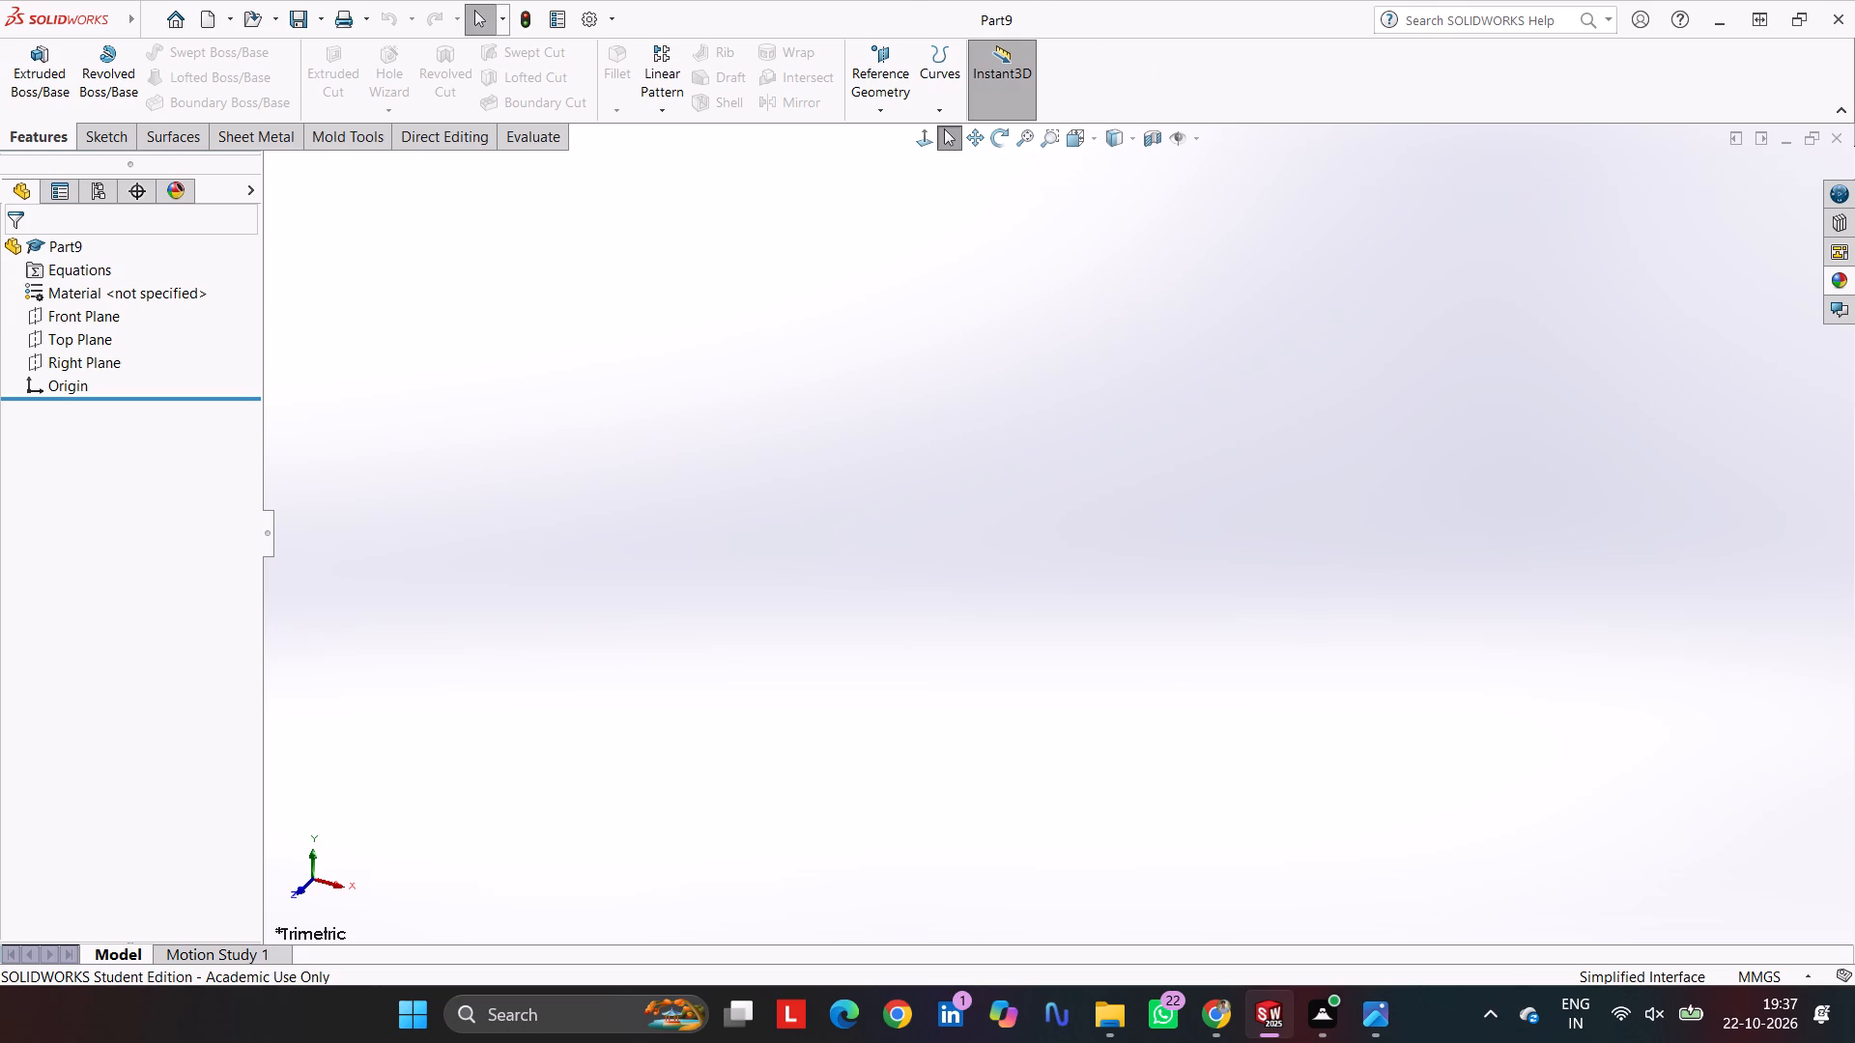
Sketch infinite horizontal and vertical construction lines through the origin on the Front Plane.
left_click(87, 135)
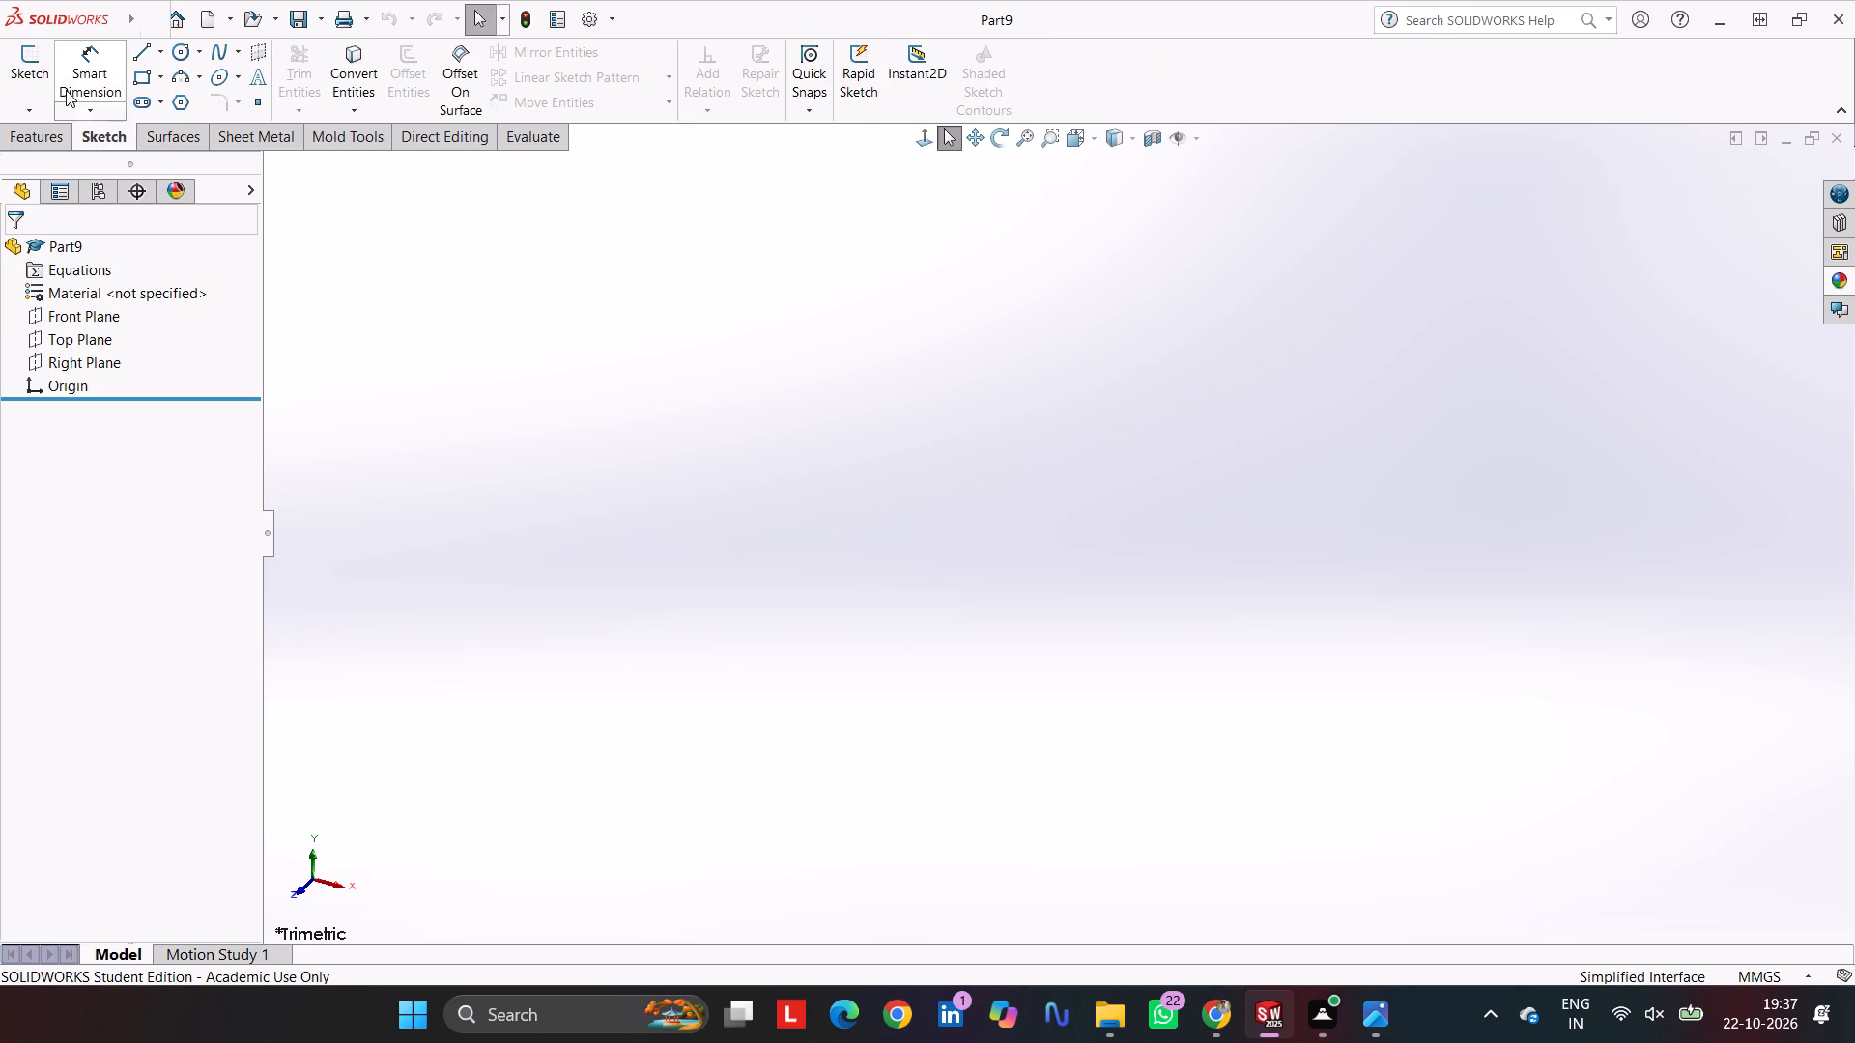
left_click(58, 313)
left_click(36, 71)
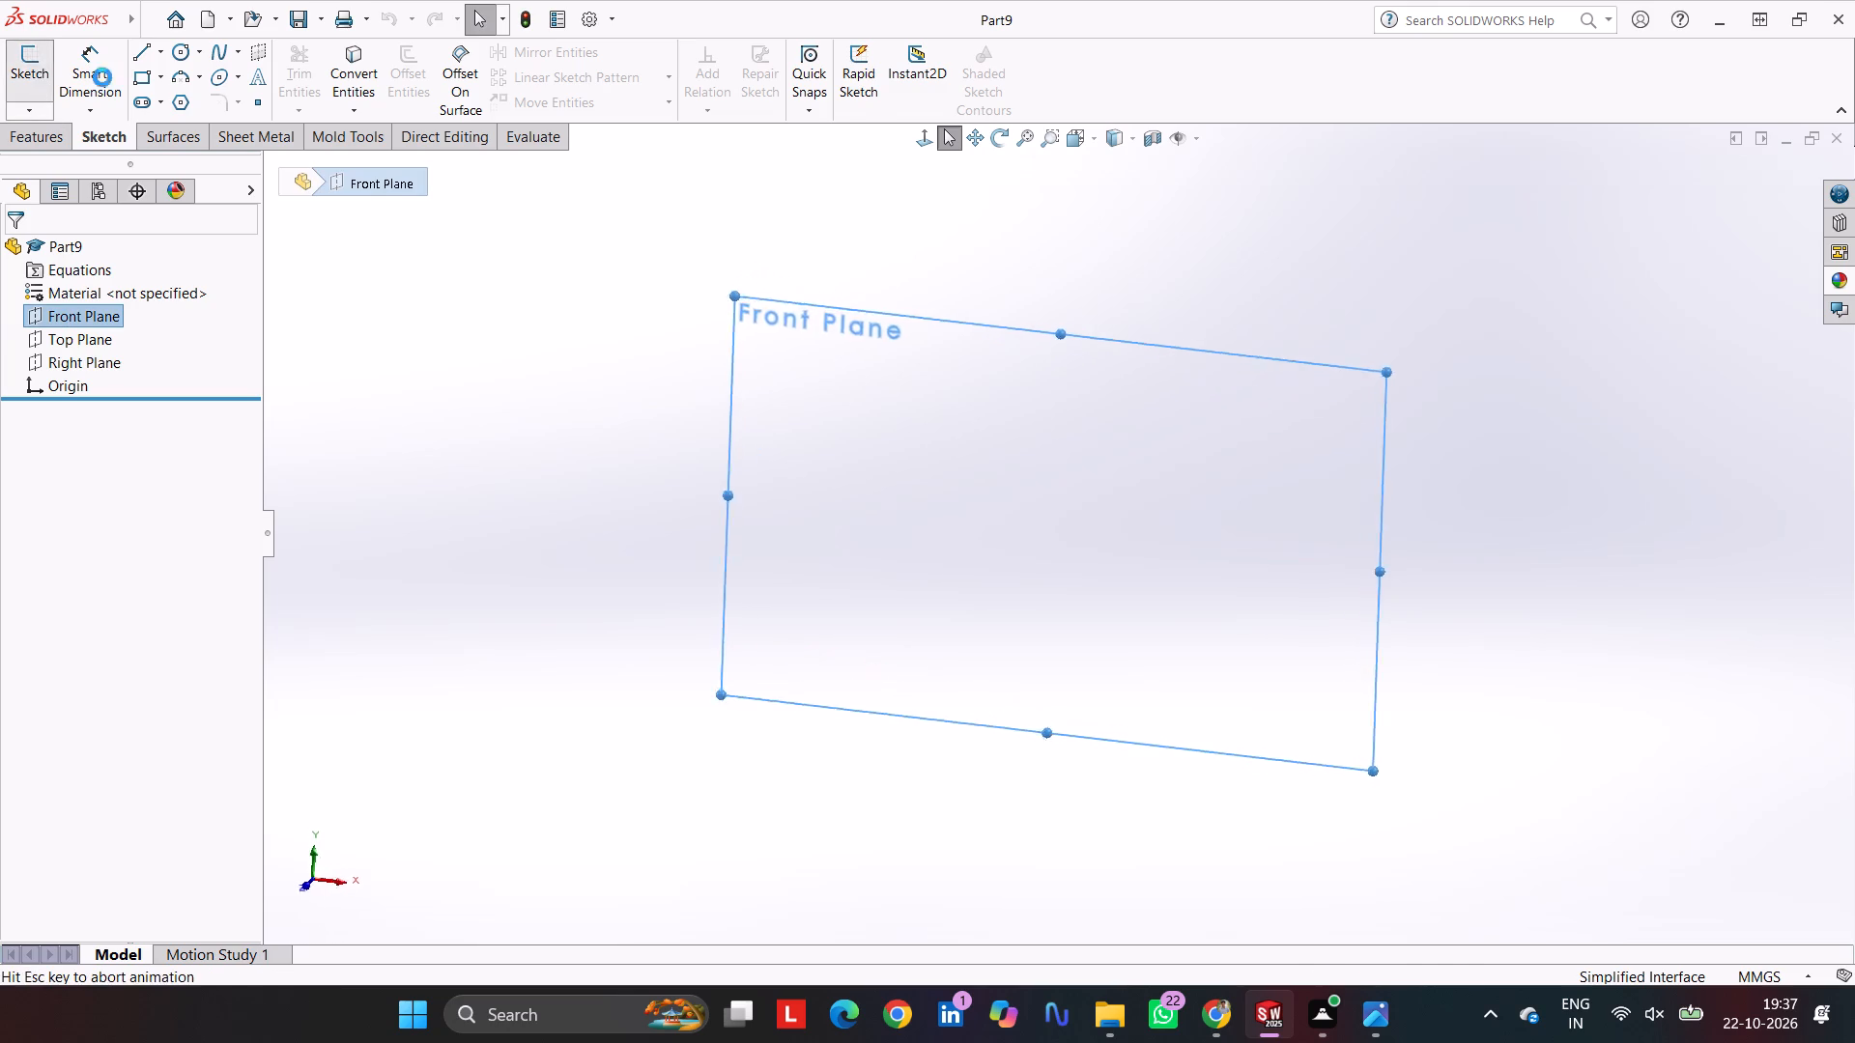
left_click(144, 51)
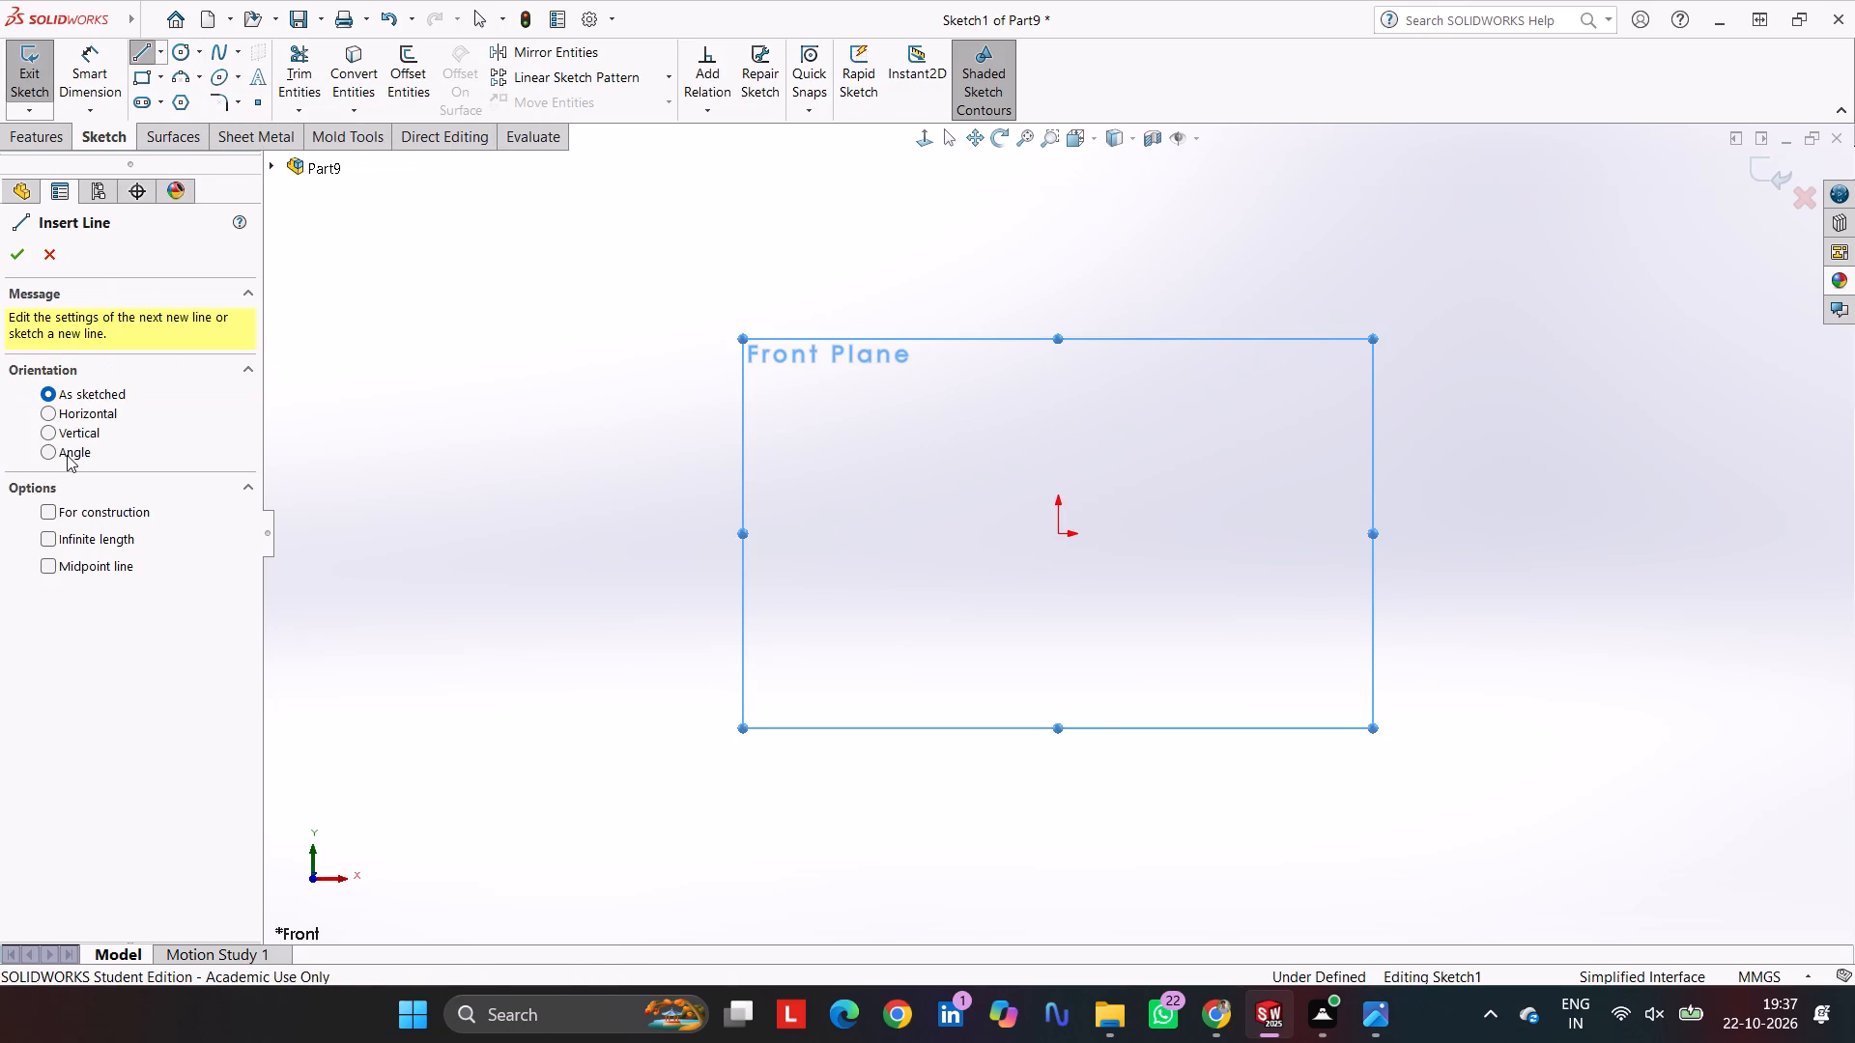
left_click(76, 409)
left_click(136, 533)
left_click(132, 514)
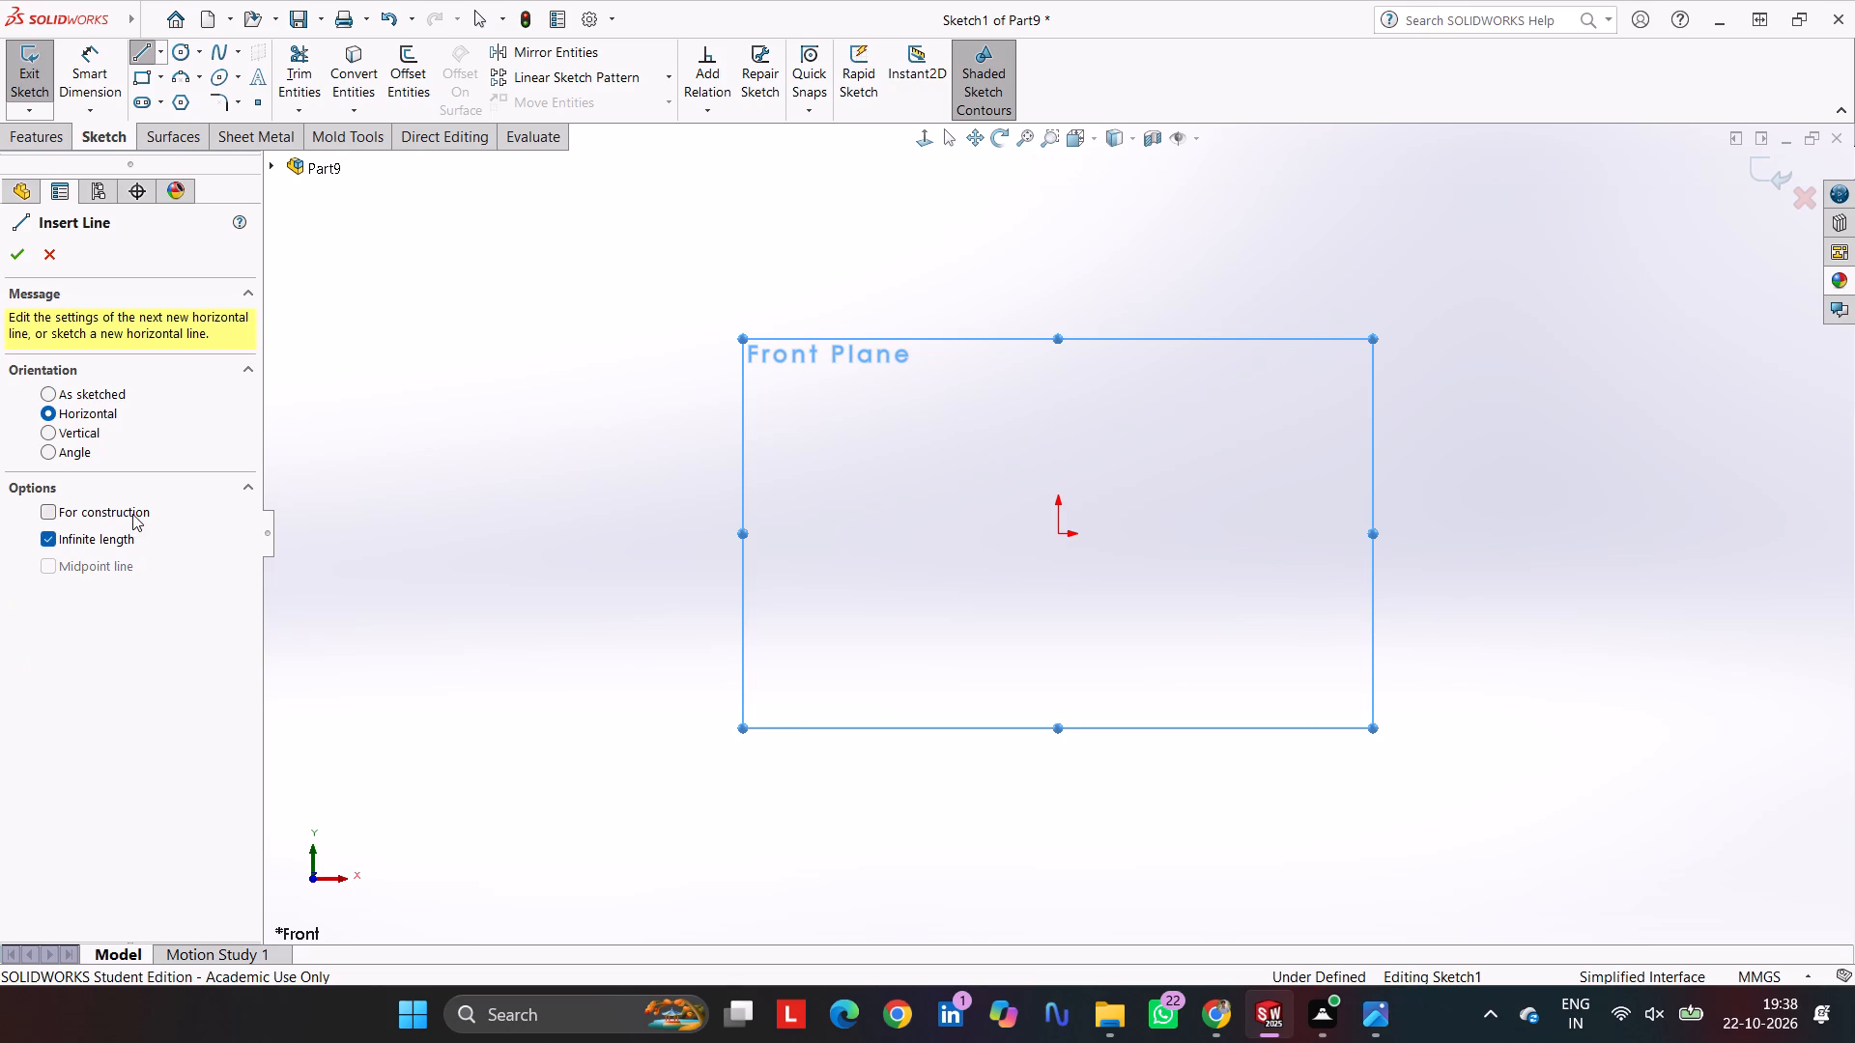
left_click(1055, 532)
left_click(16, 258)
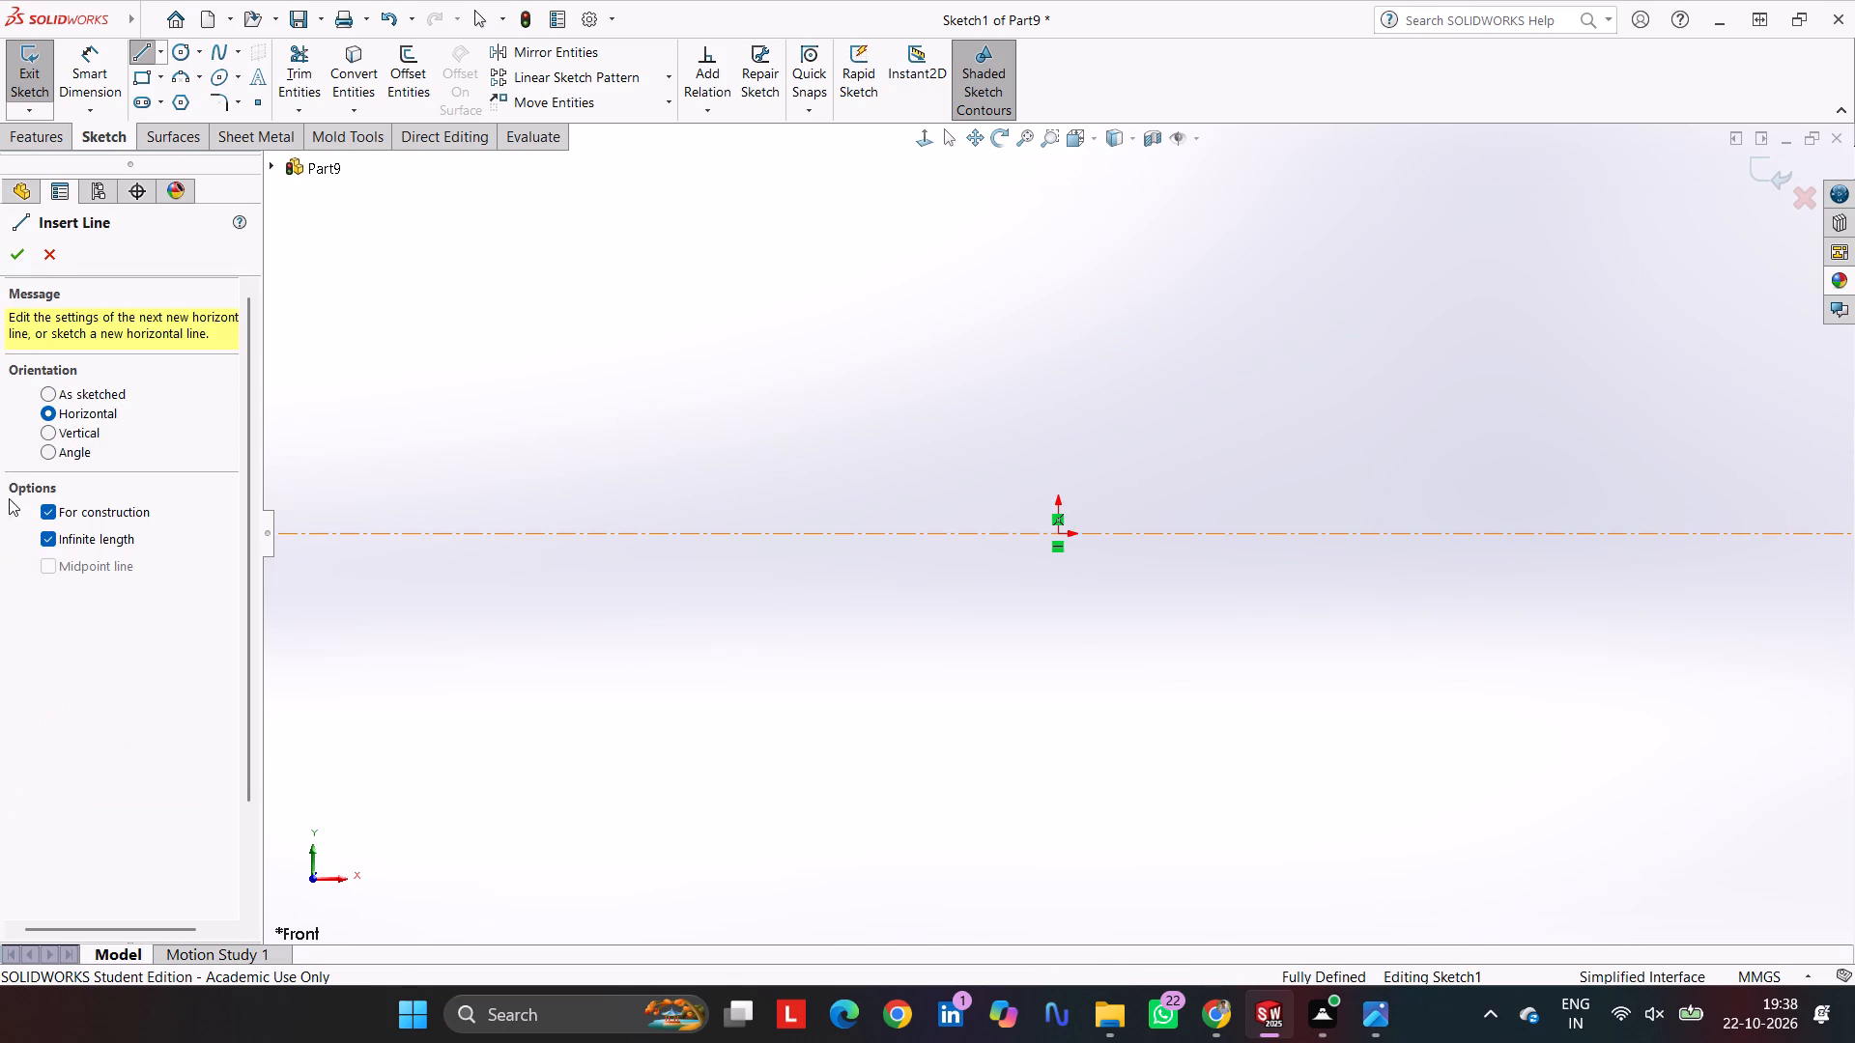
left_click(71, 440)
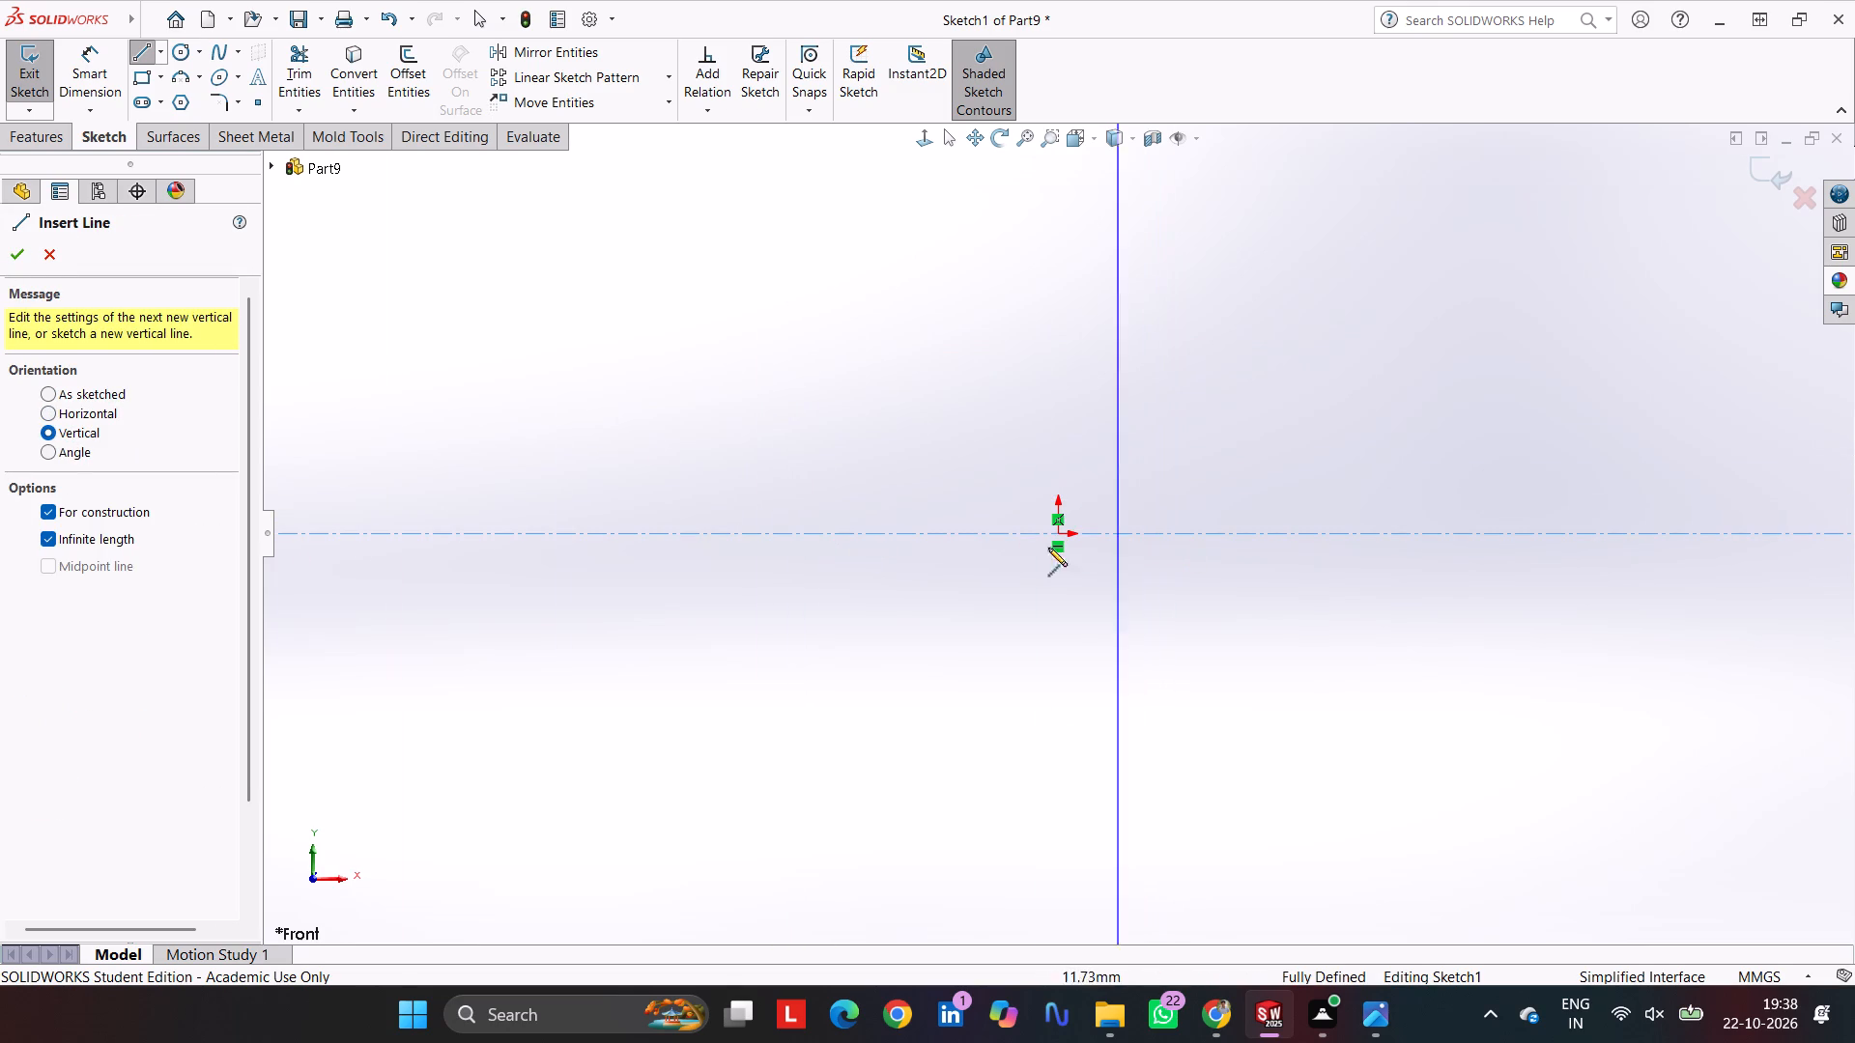
left_click(1060, 533)
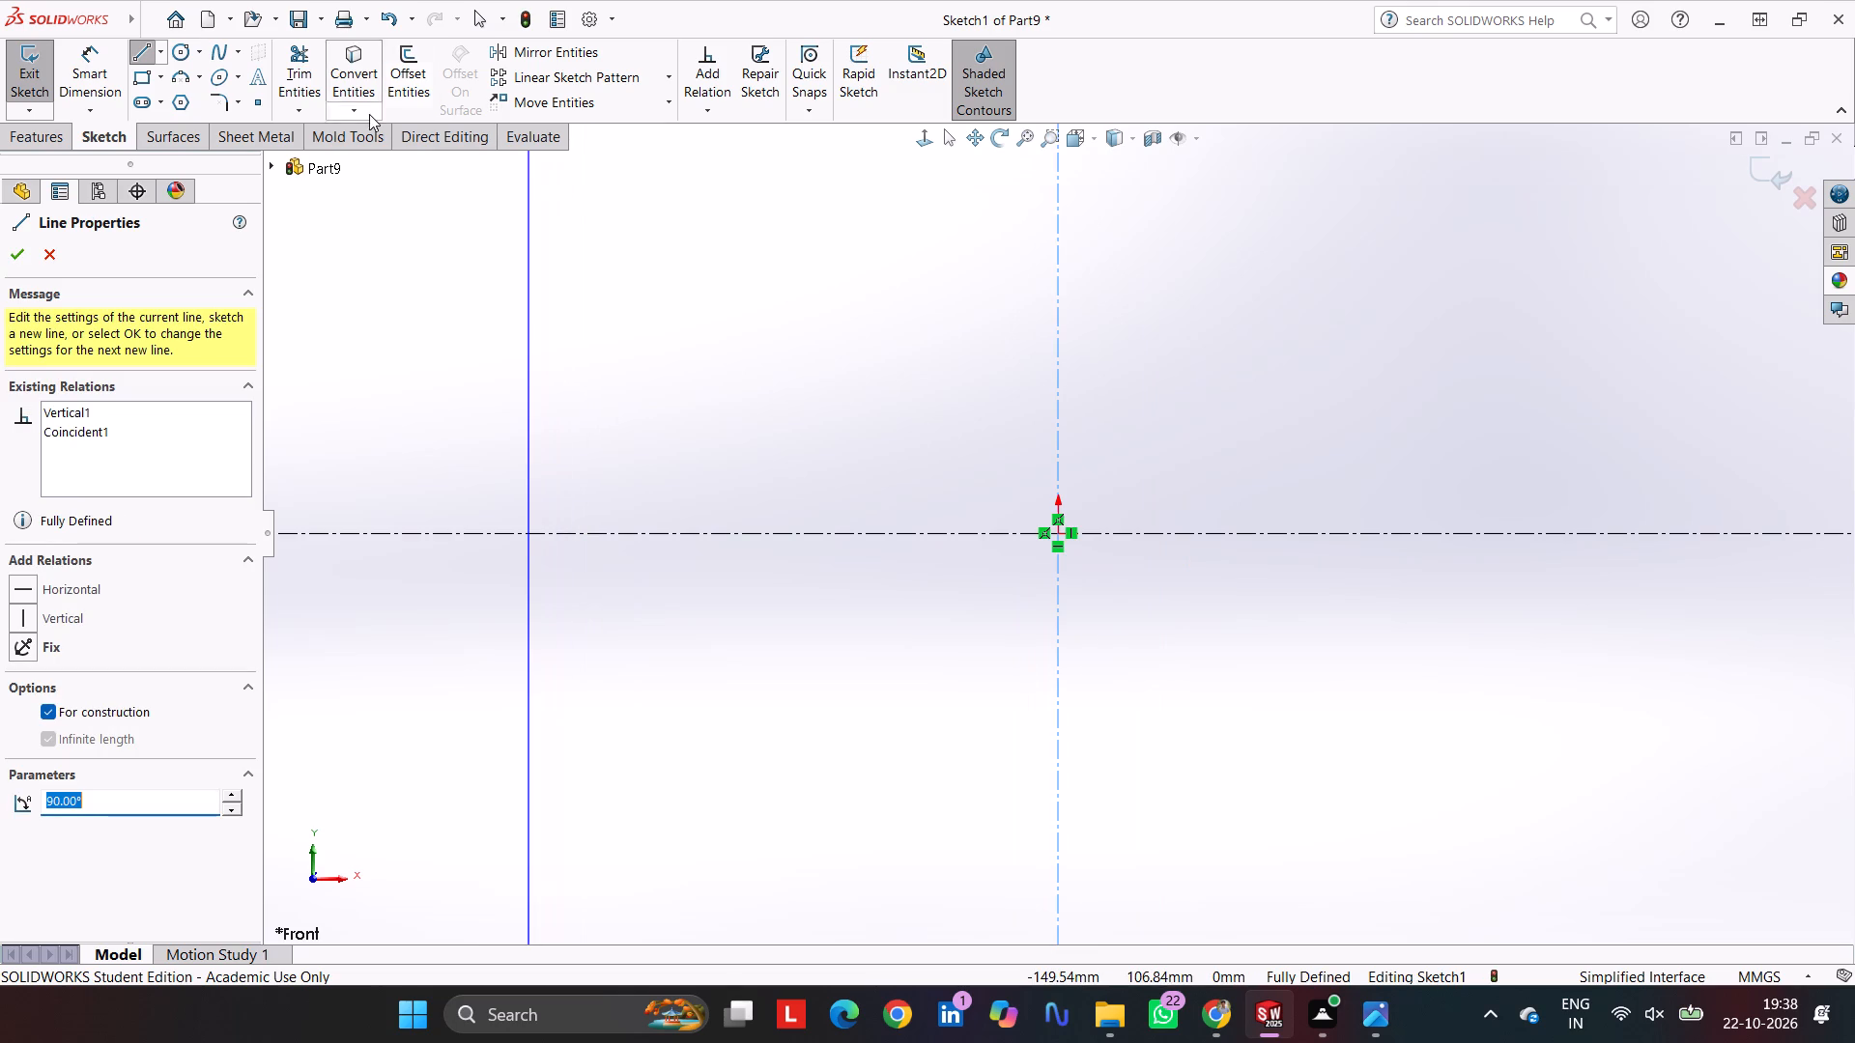
Sketch a six-sided inscribed-circle polygon centred on the origin and set its construction circle's diameter to 28 mm.
left_click(178, 106)
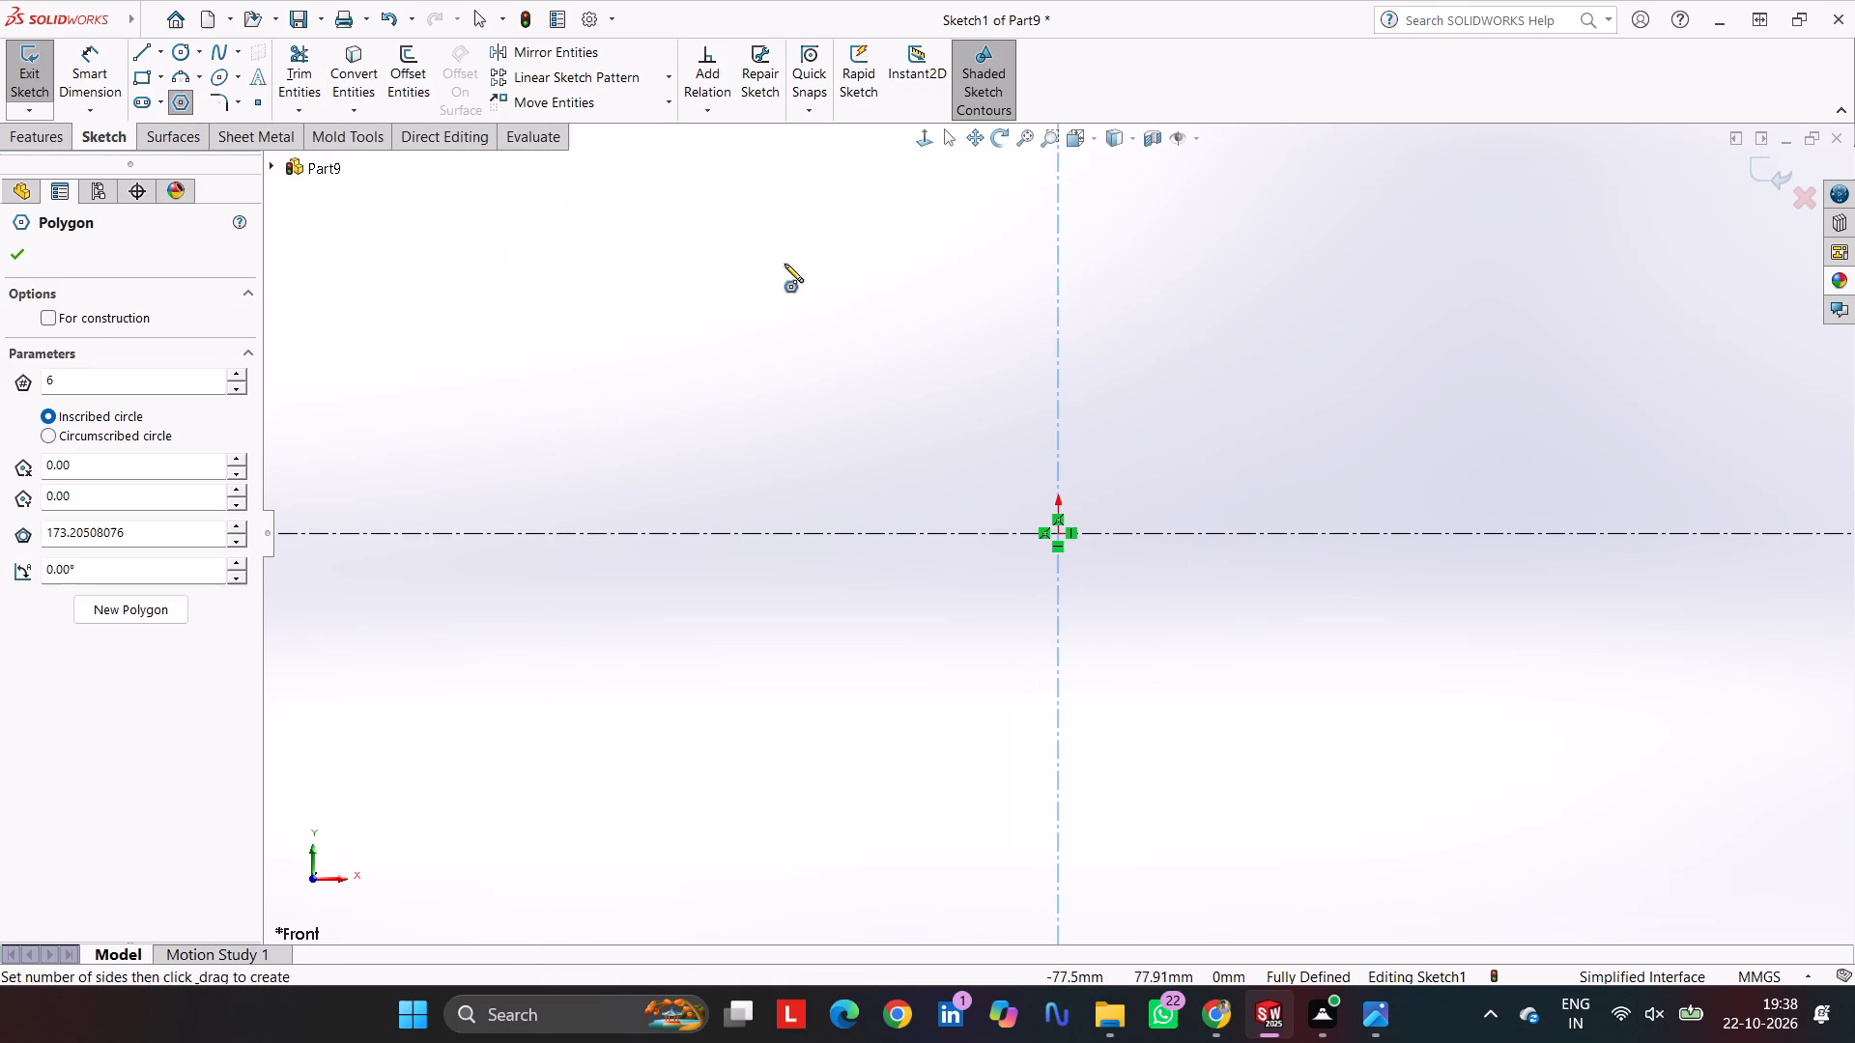
left_click_drag(1057, 532, 1076, 532)
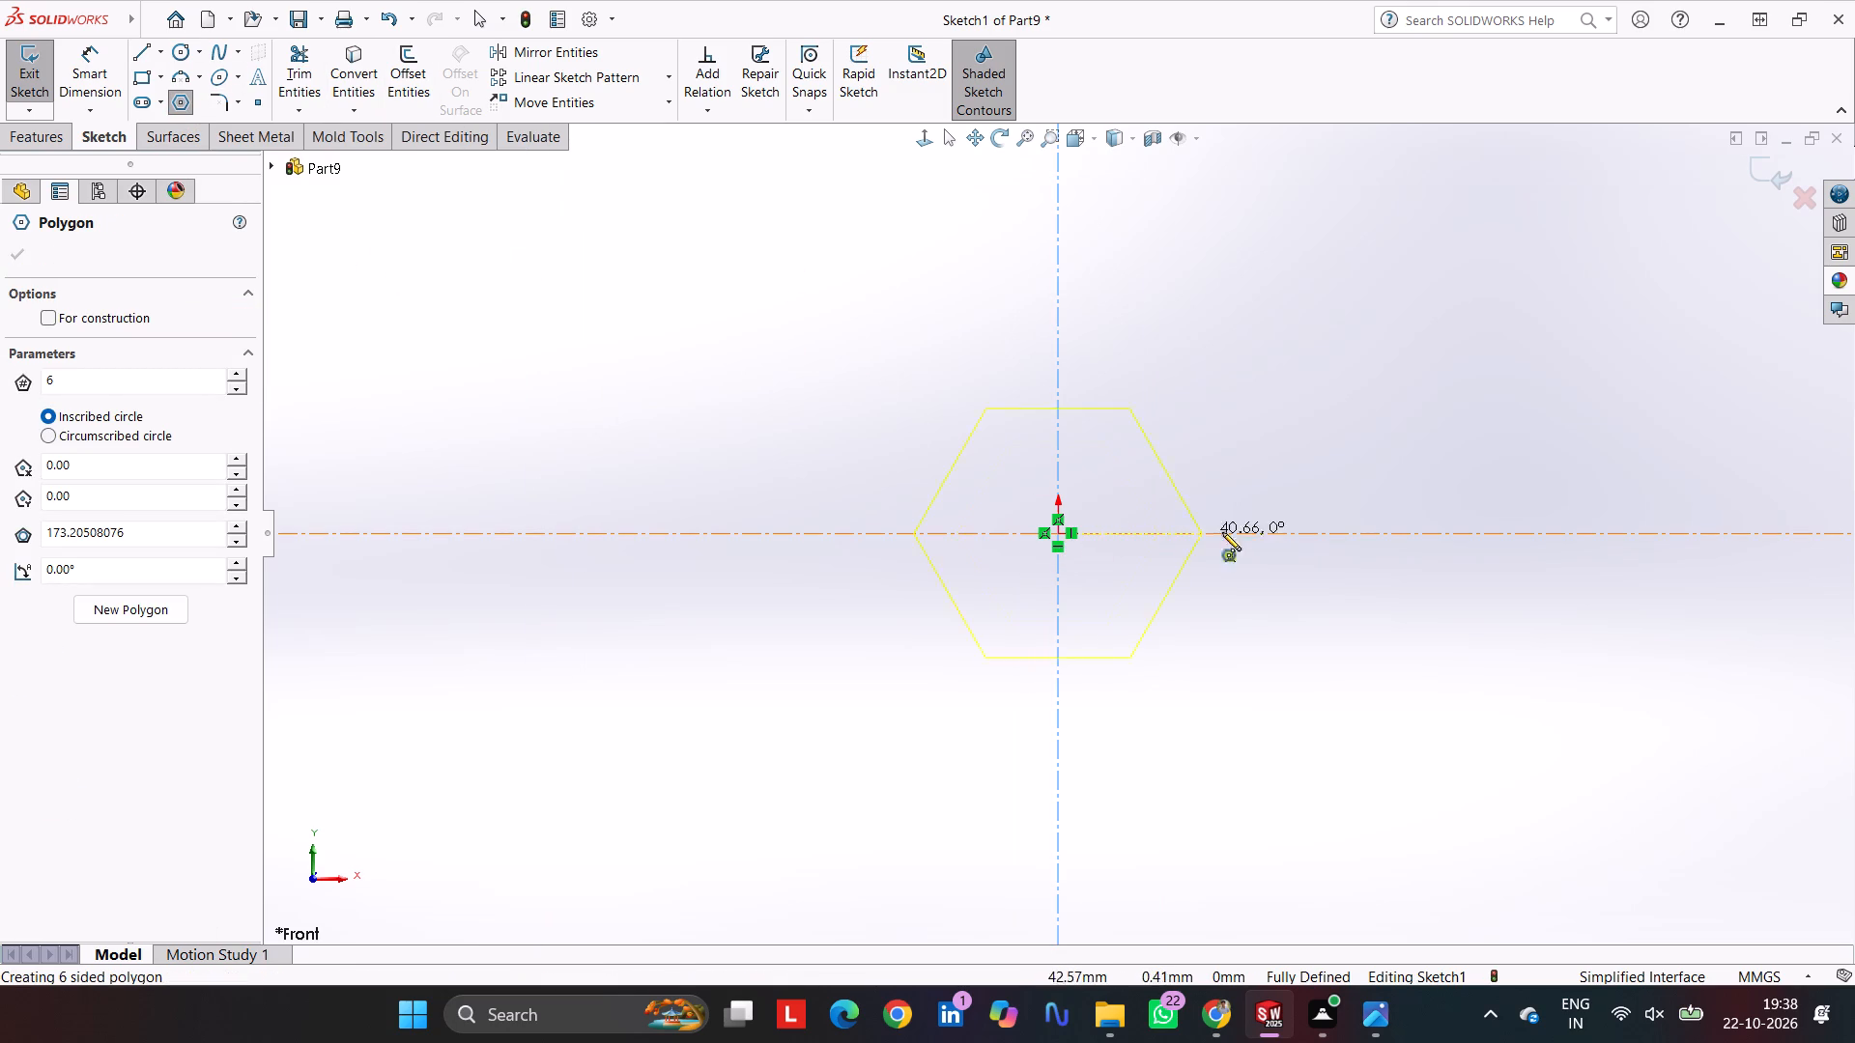
left_click(1293, 537)
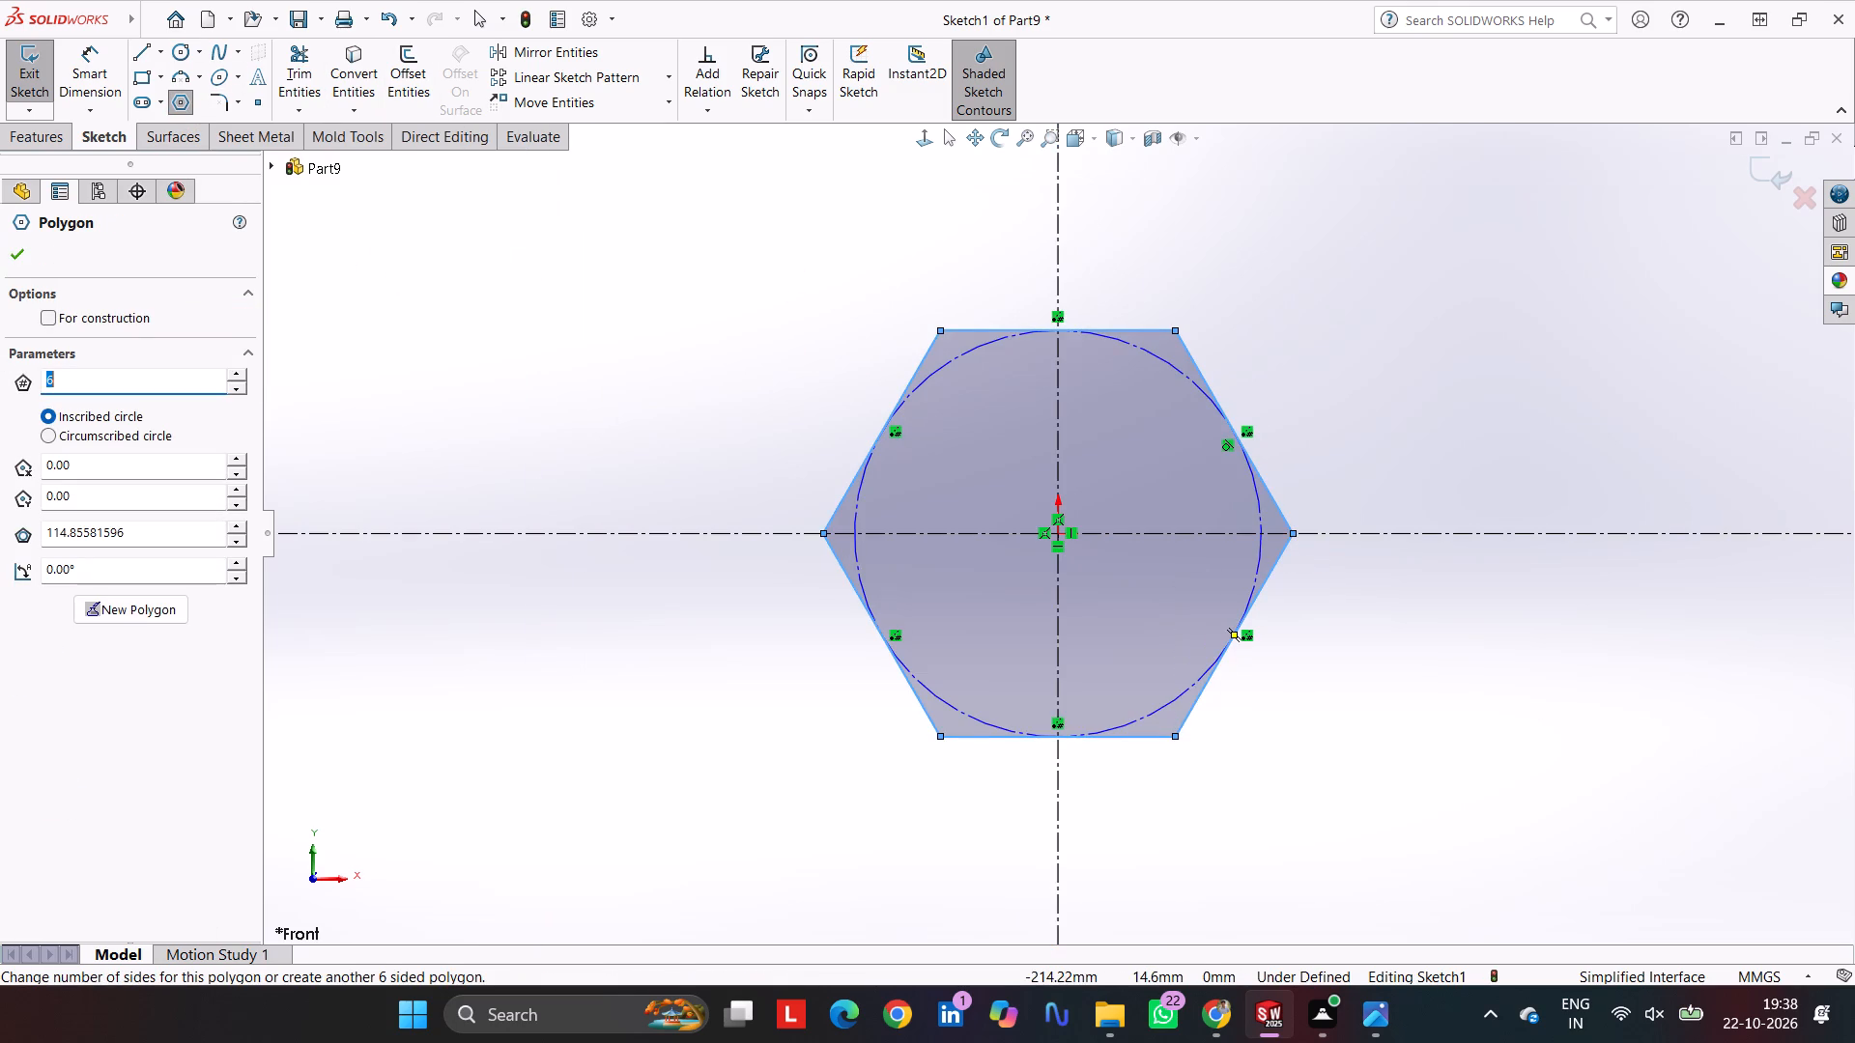
left_click(84, 74)
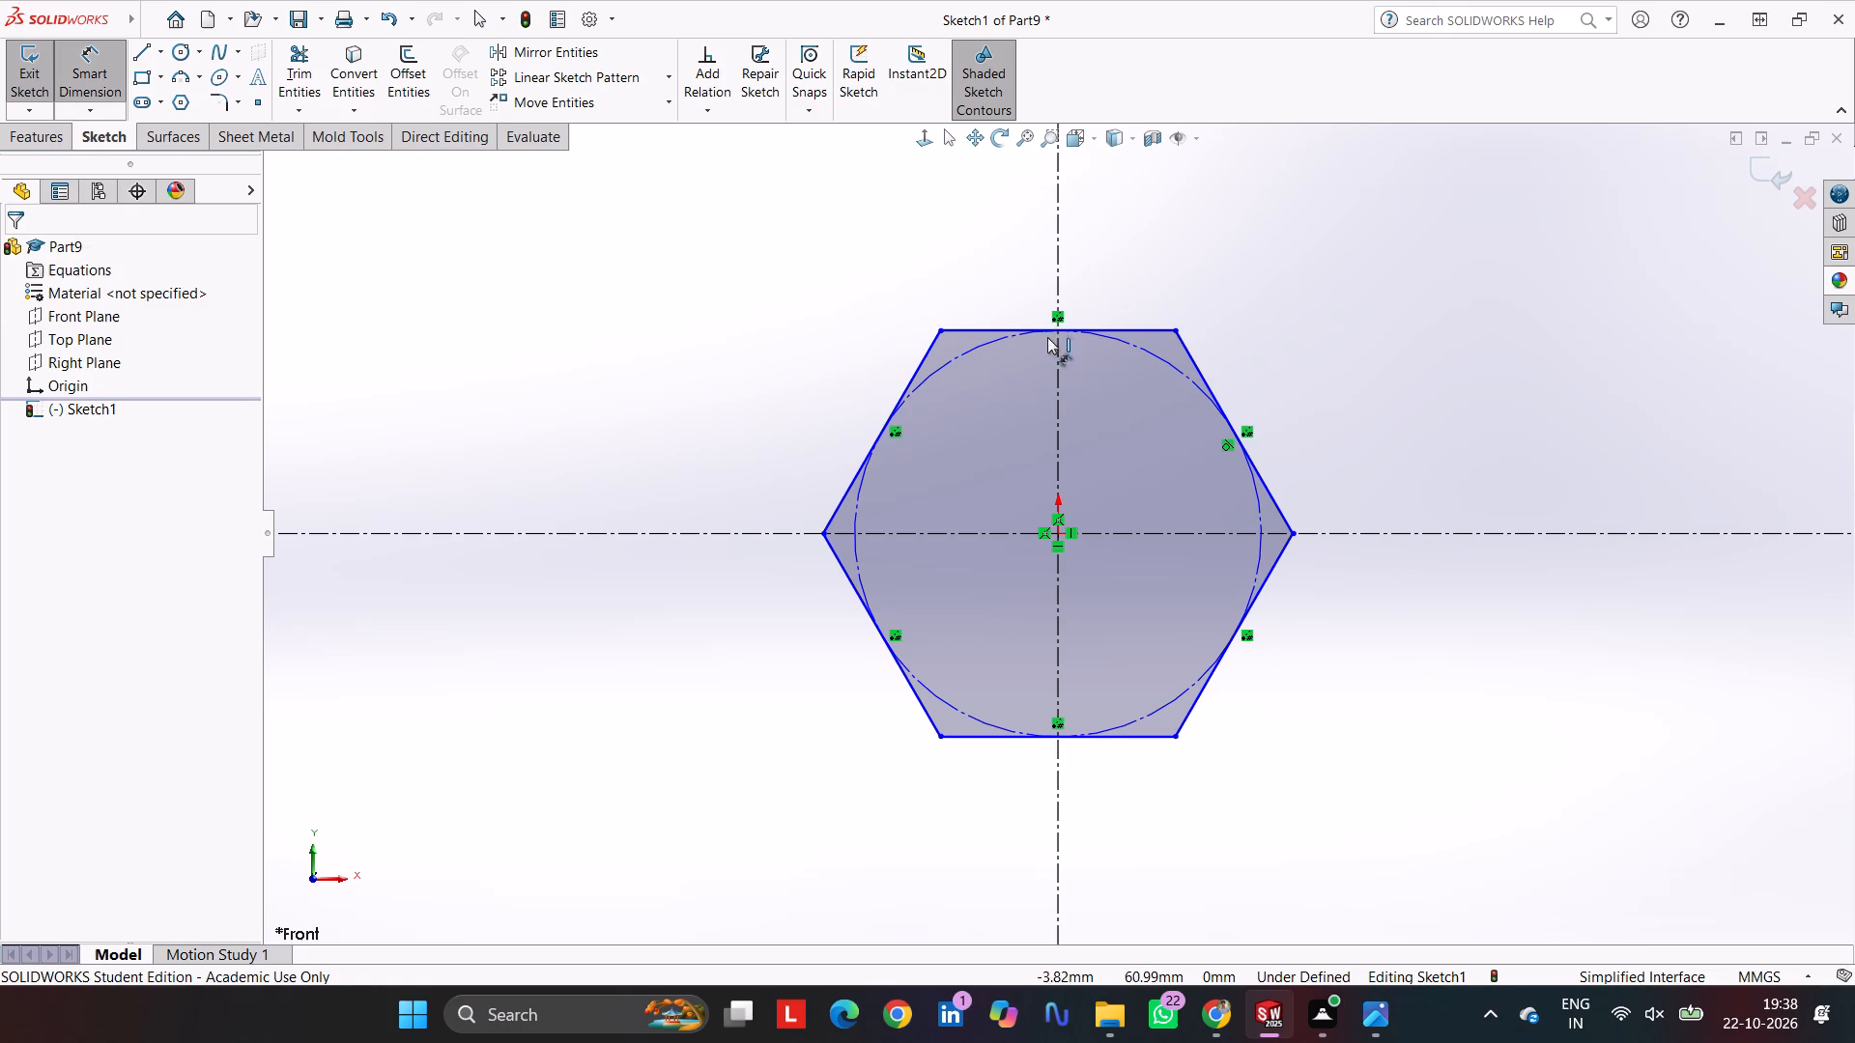
left_click(961, 352)
left_click(787, 291)
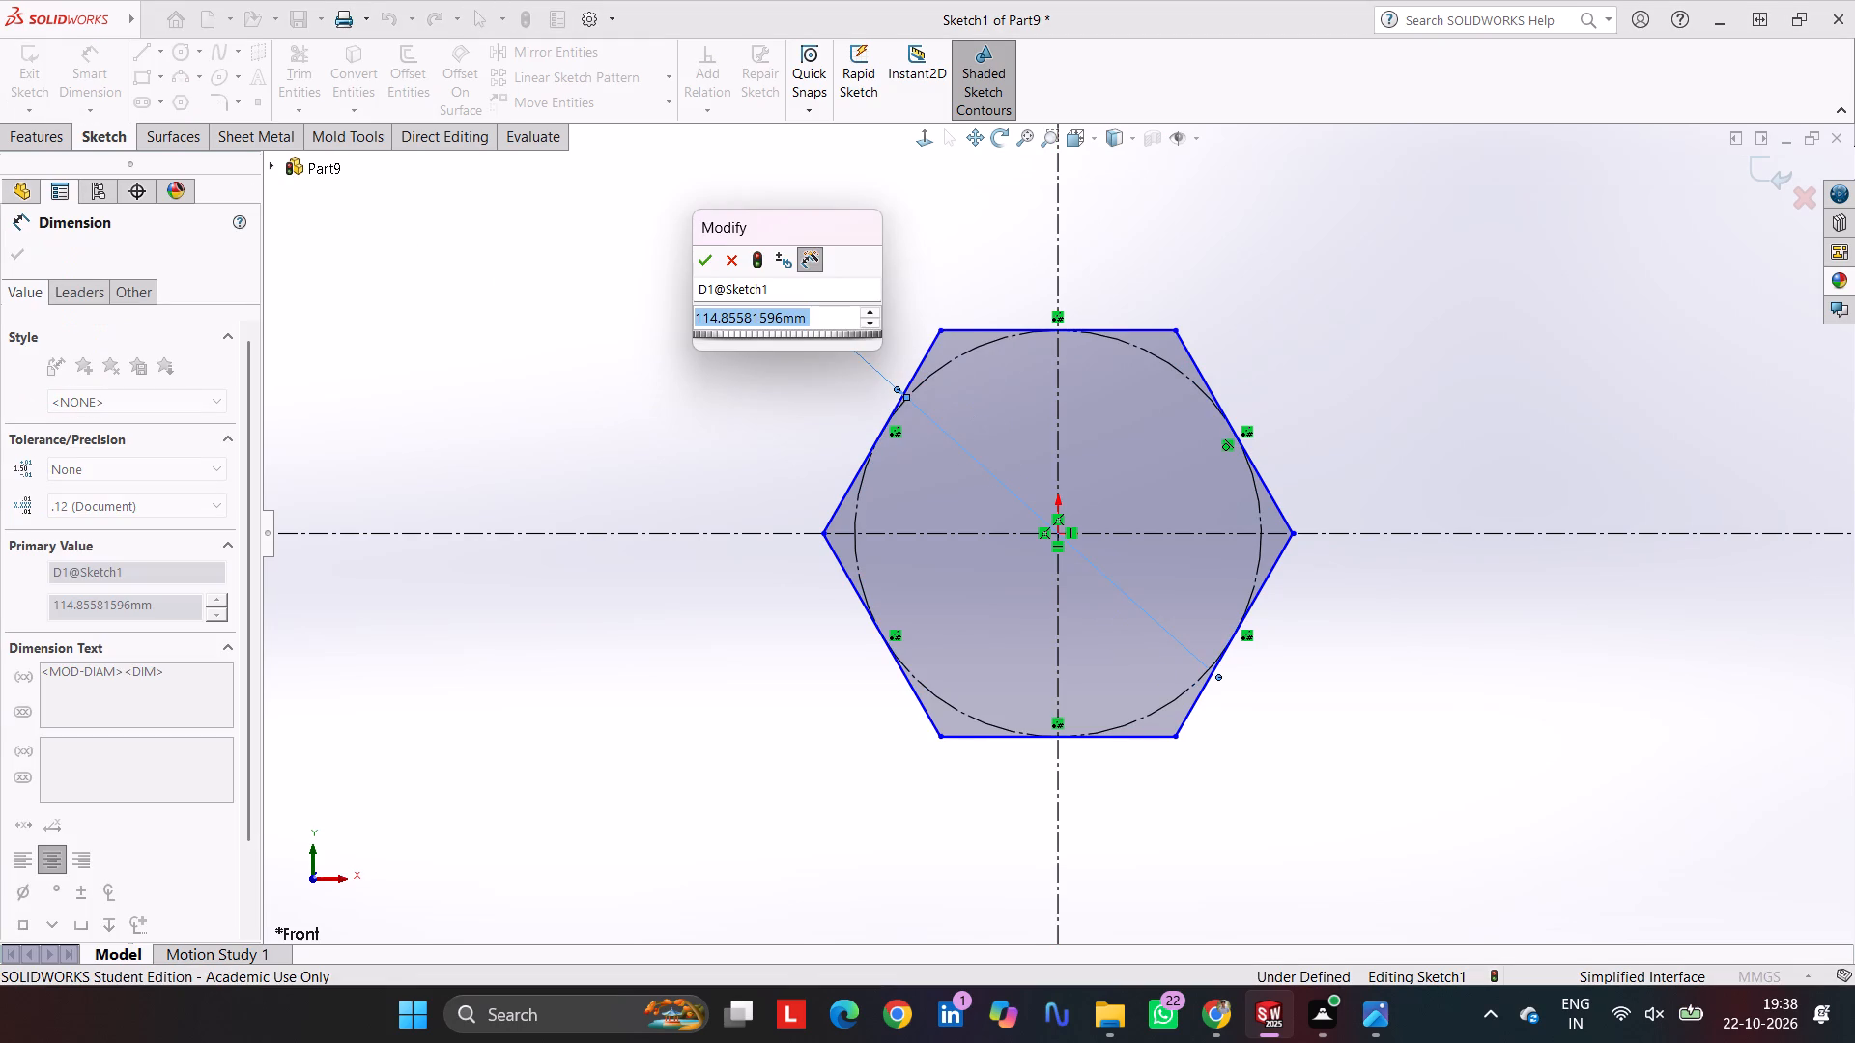
type("28")
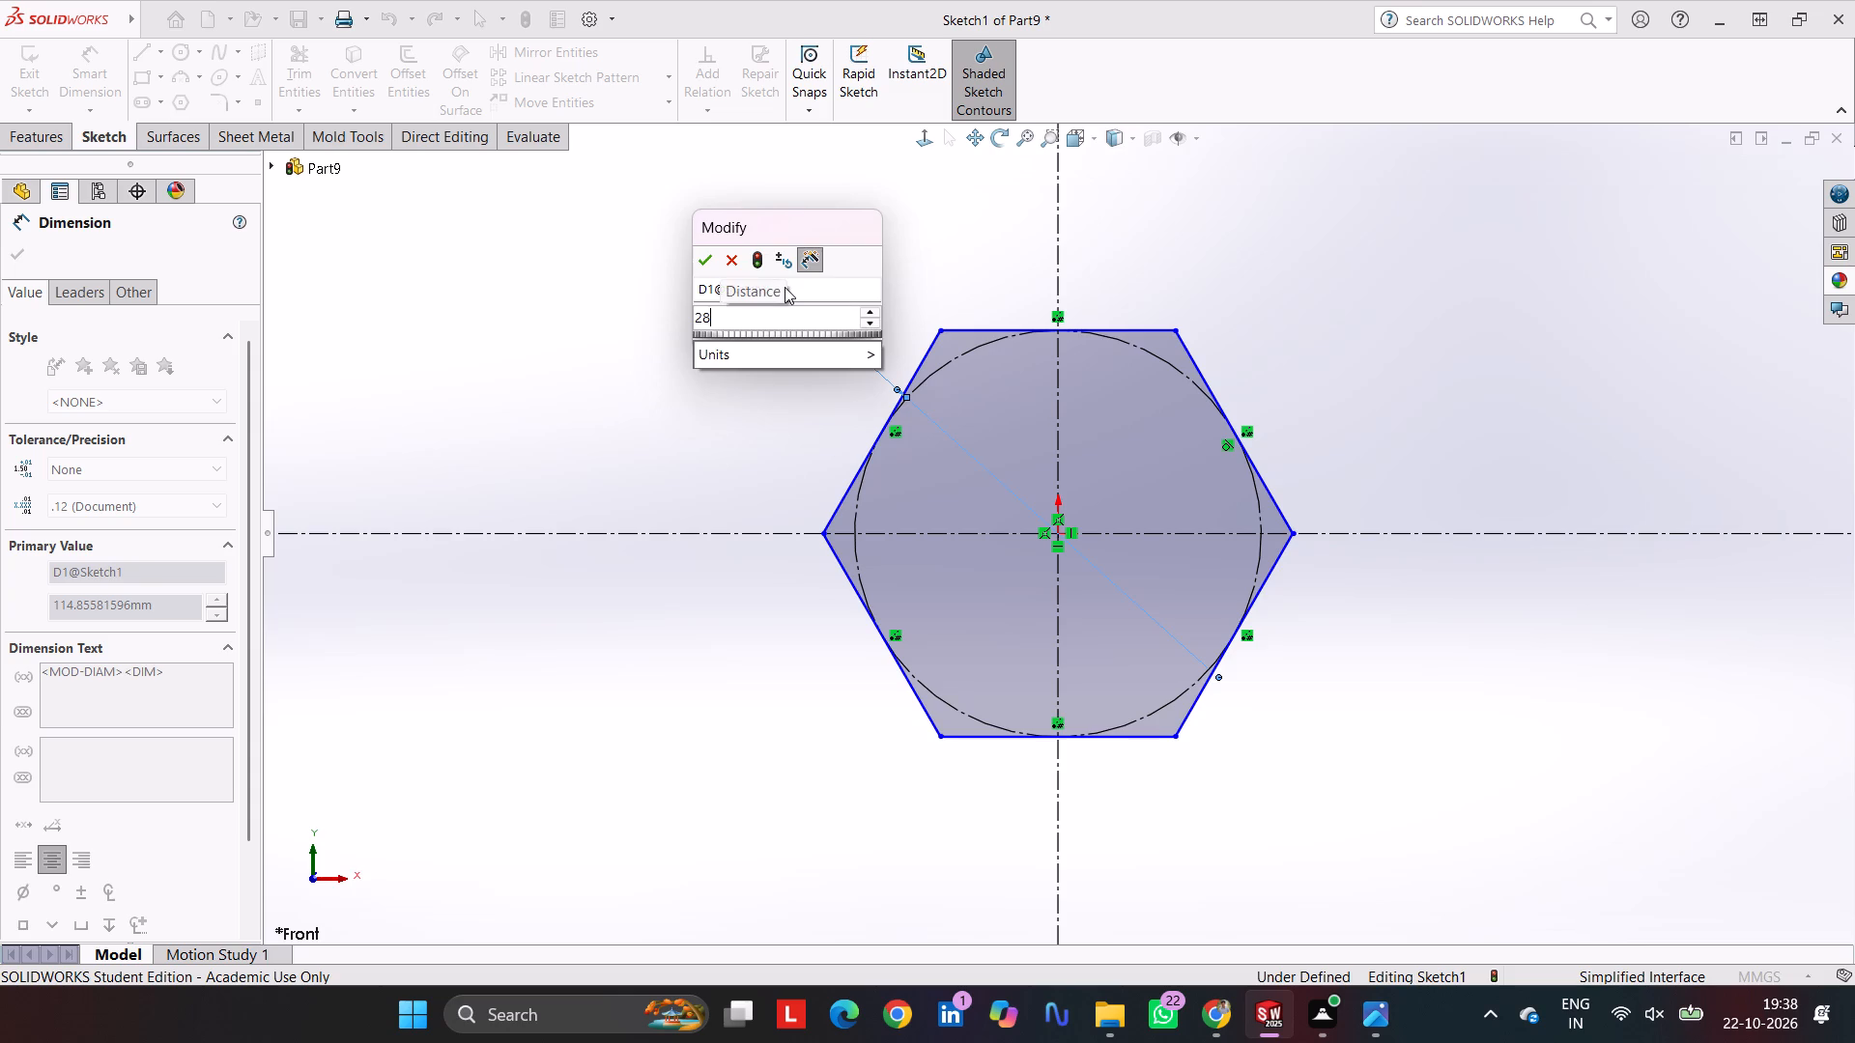
key("Return")
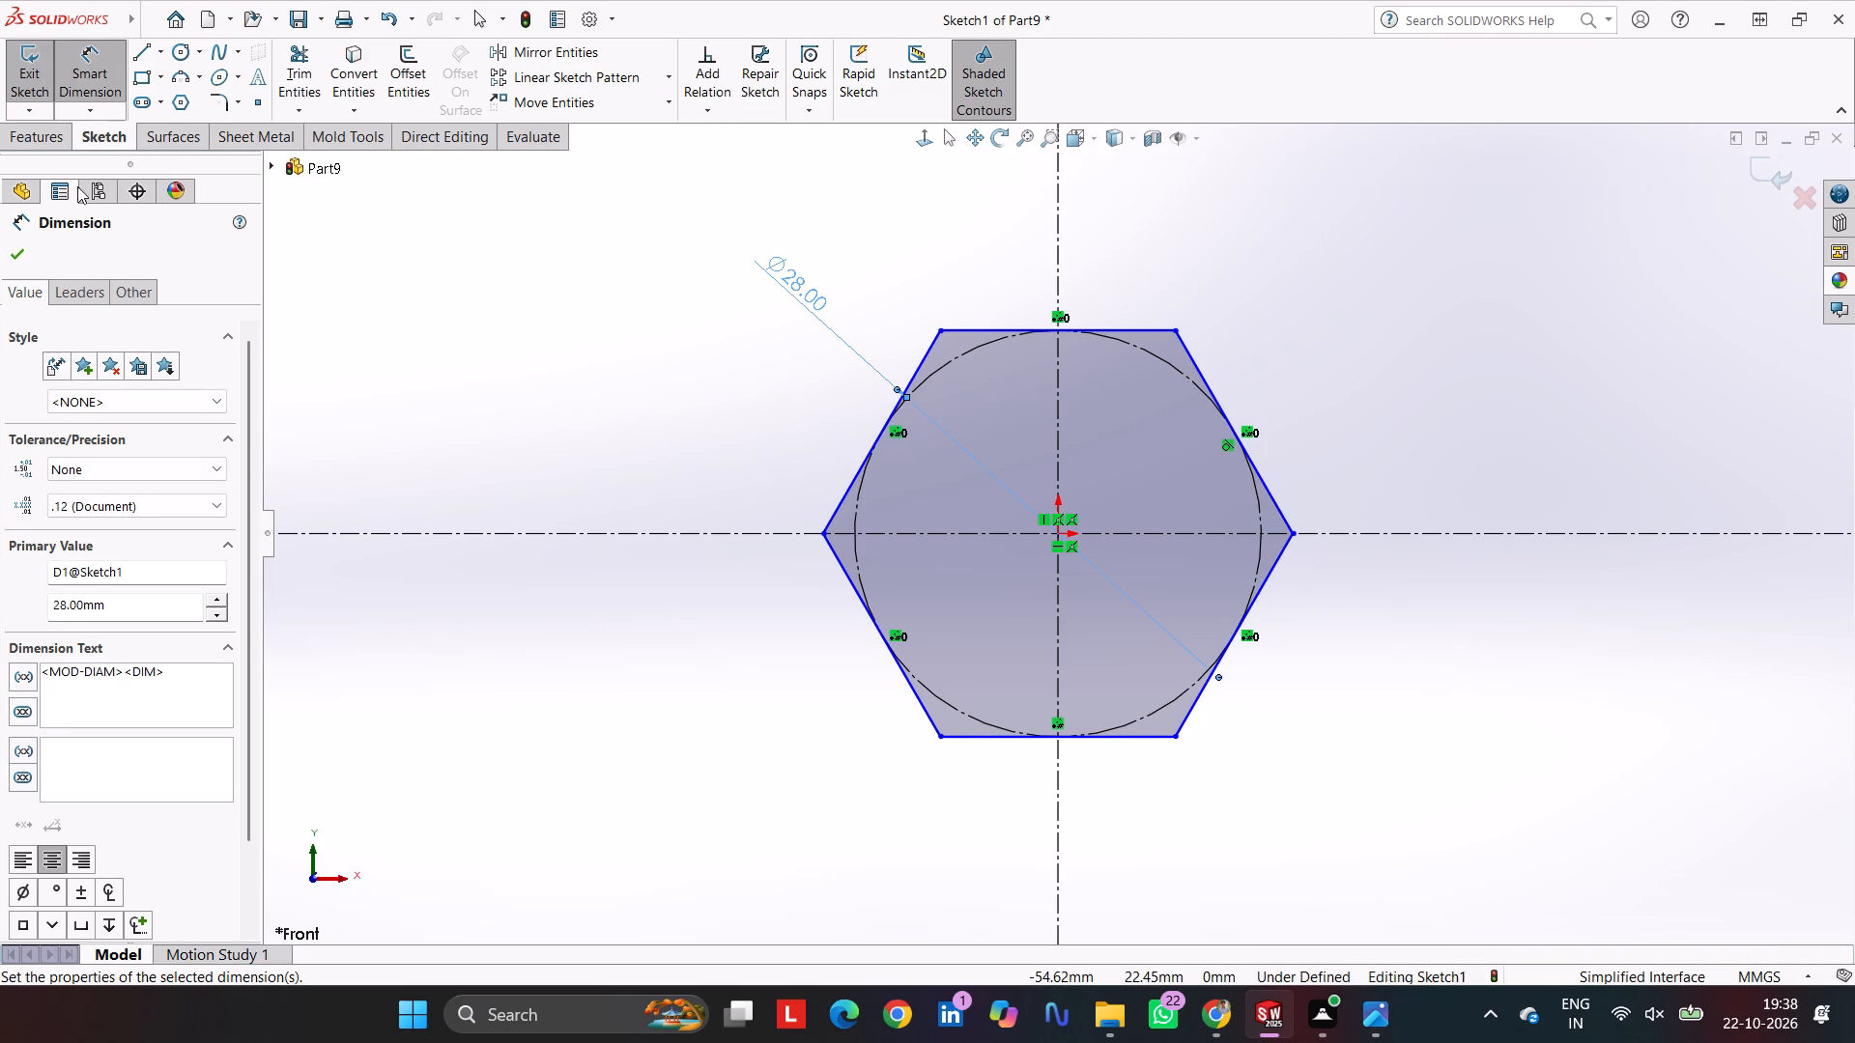
left_click(9, 264)
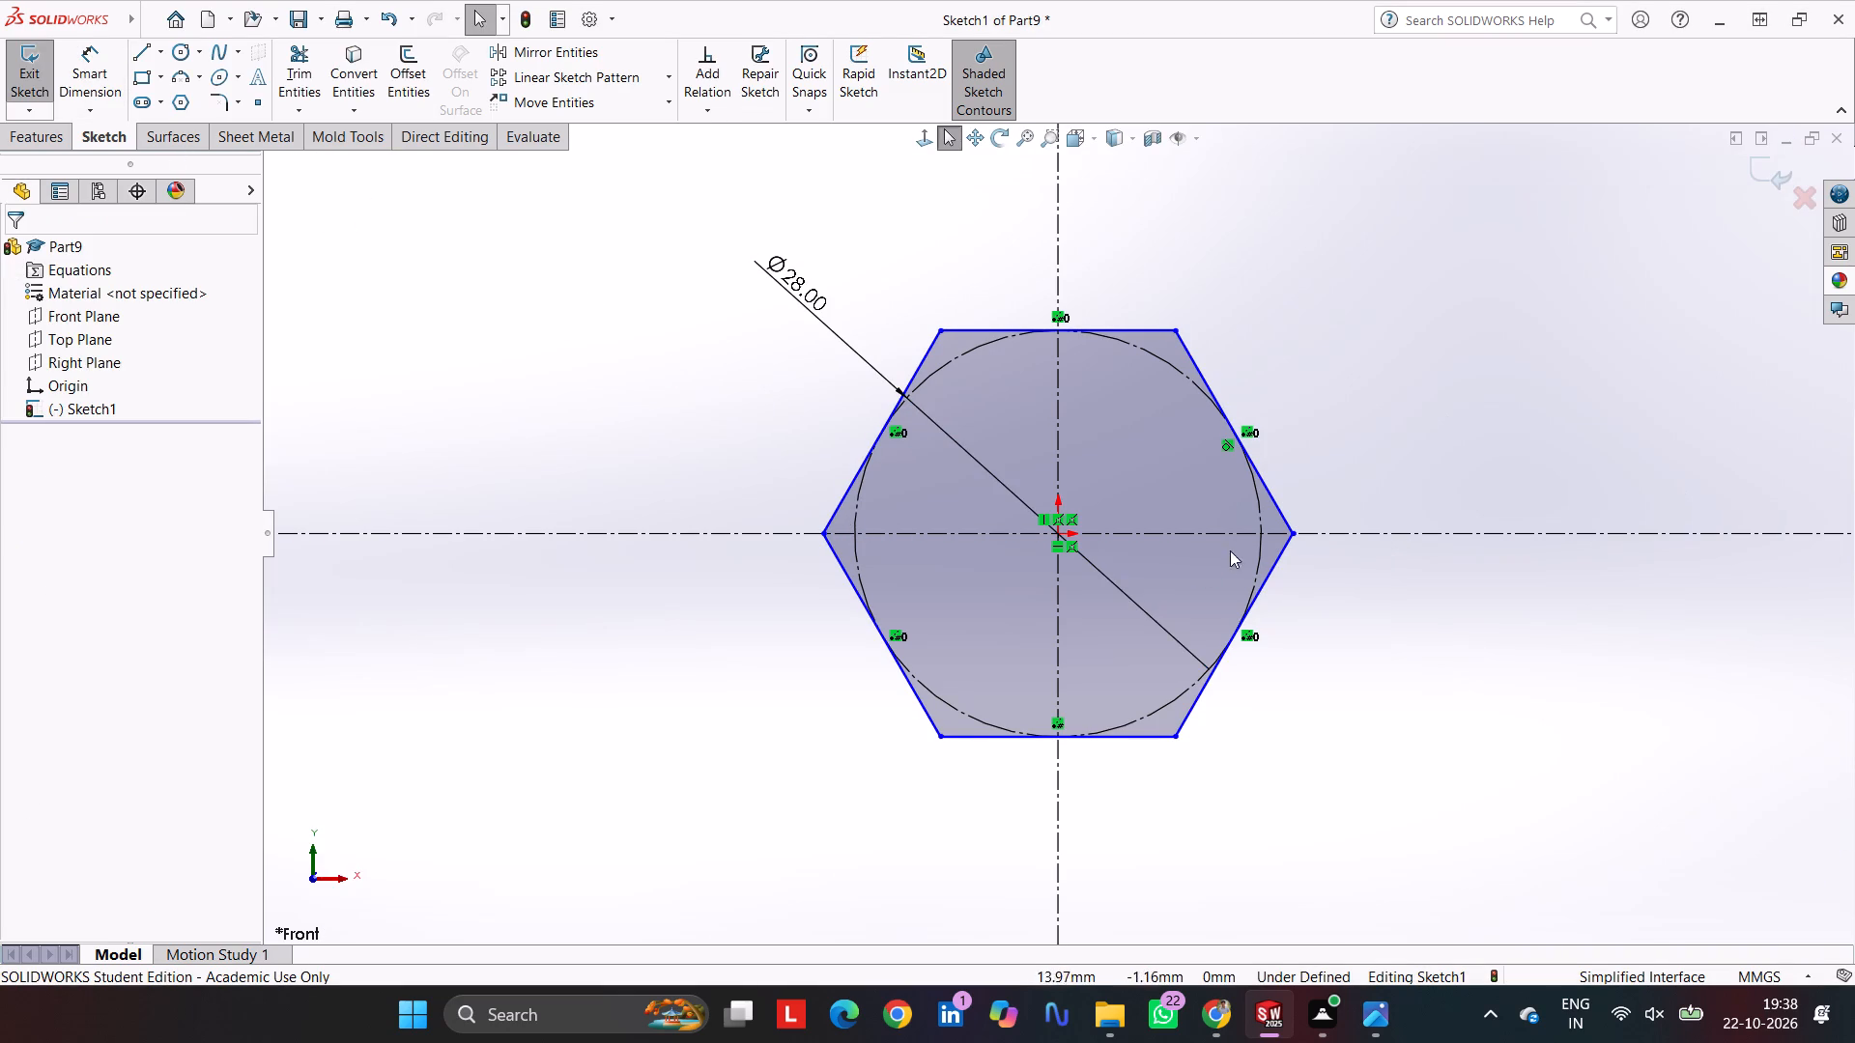
Add a horizontal relation between the hexagon's vertex on the positive X side and its centre point.
left_click(1295, 532)
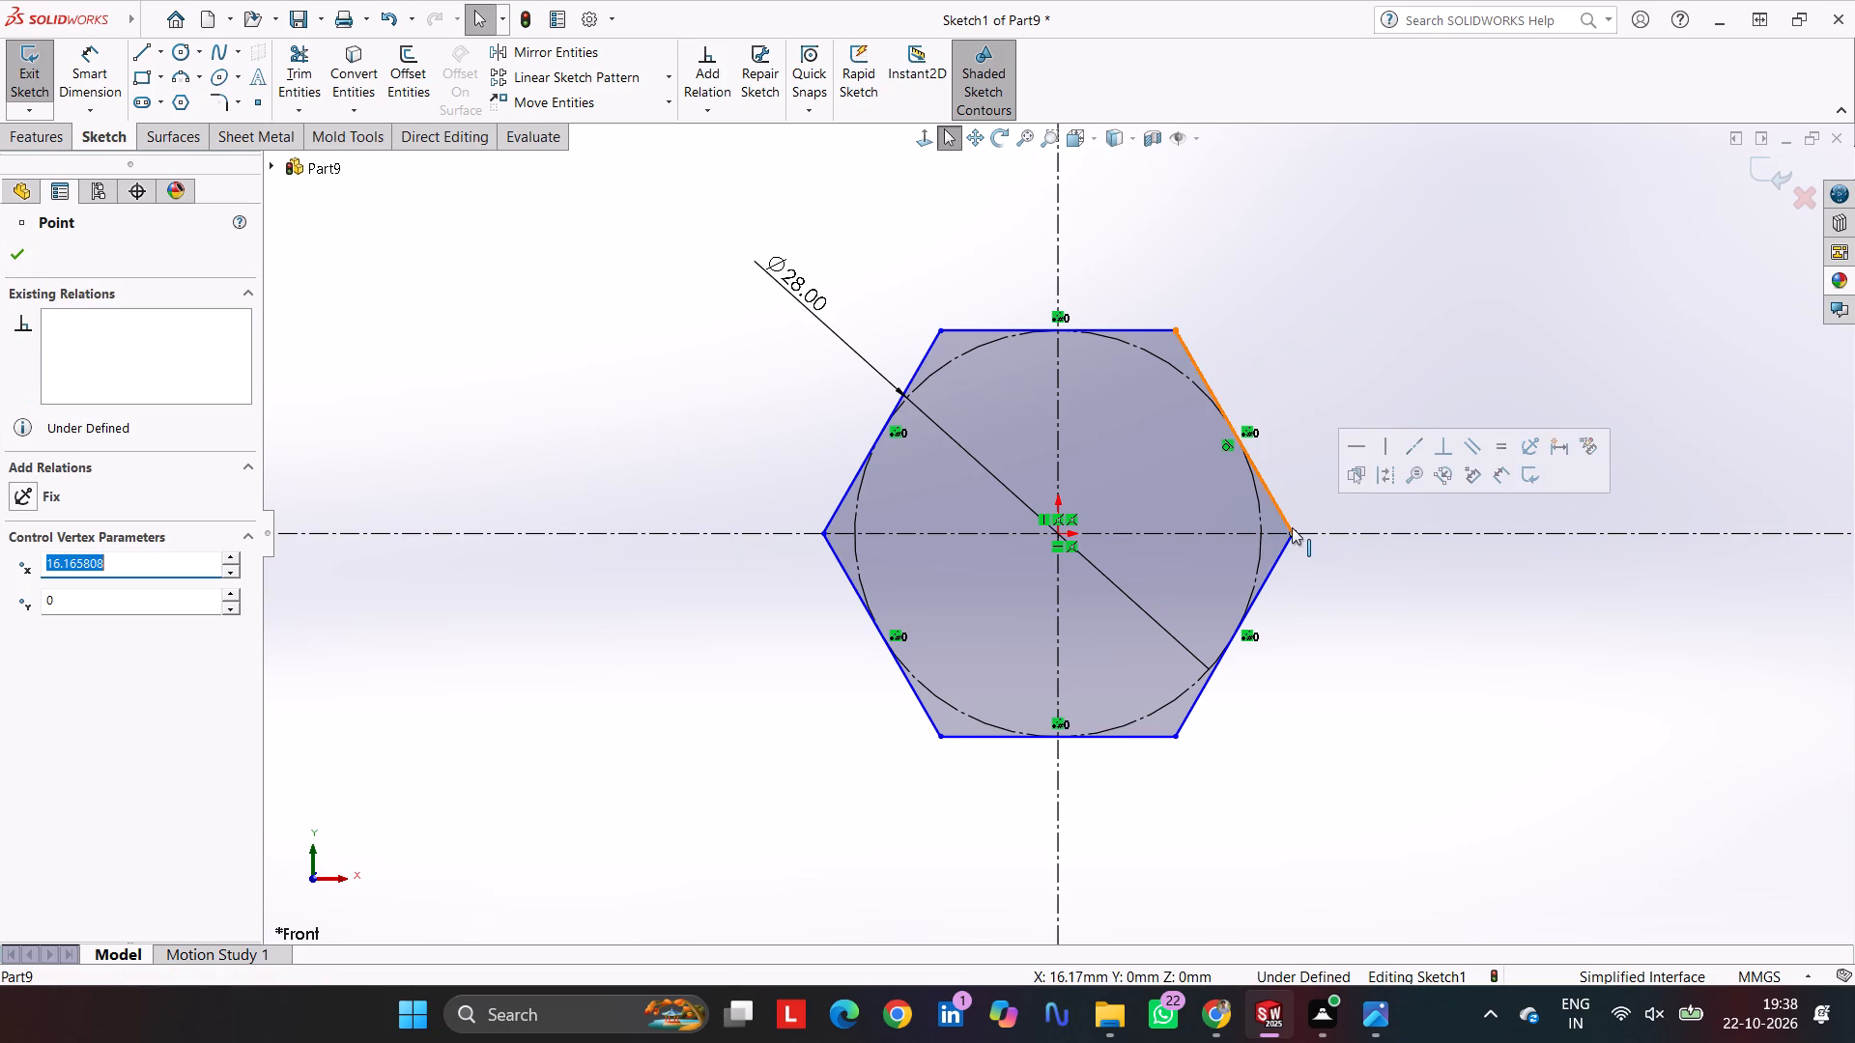
left_click(1058, 531, "ctrl")
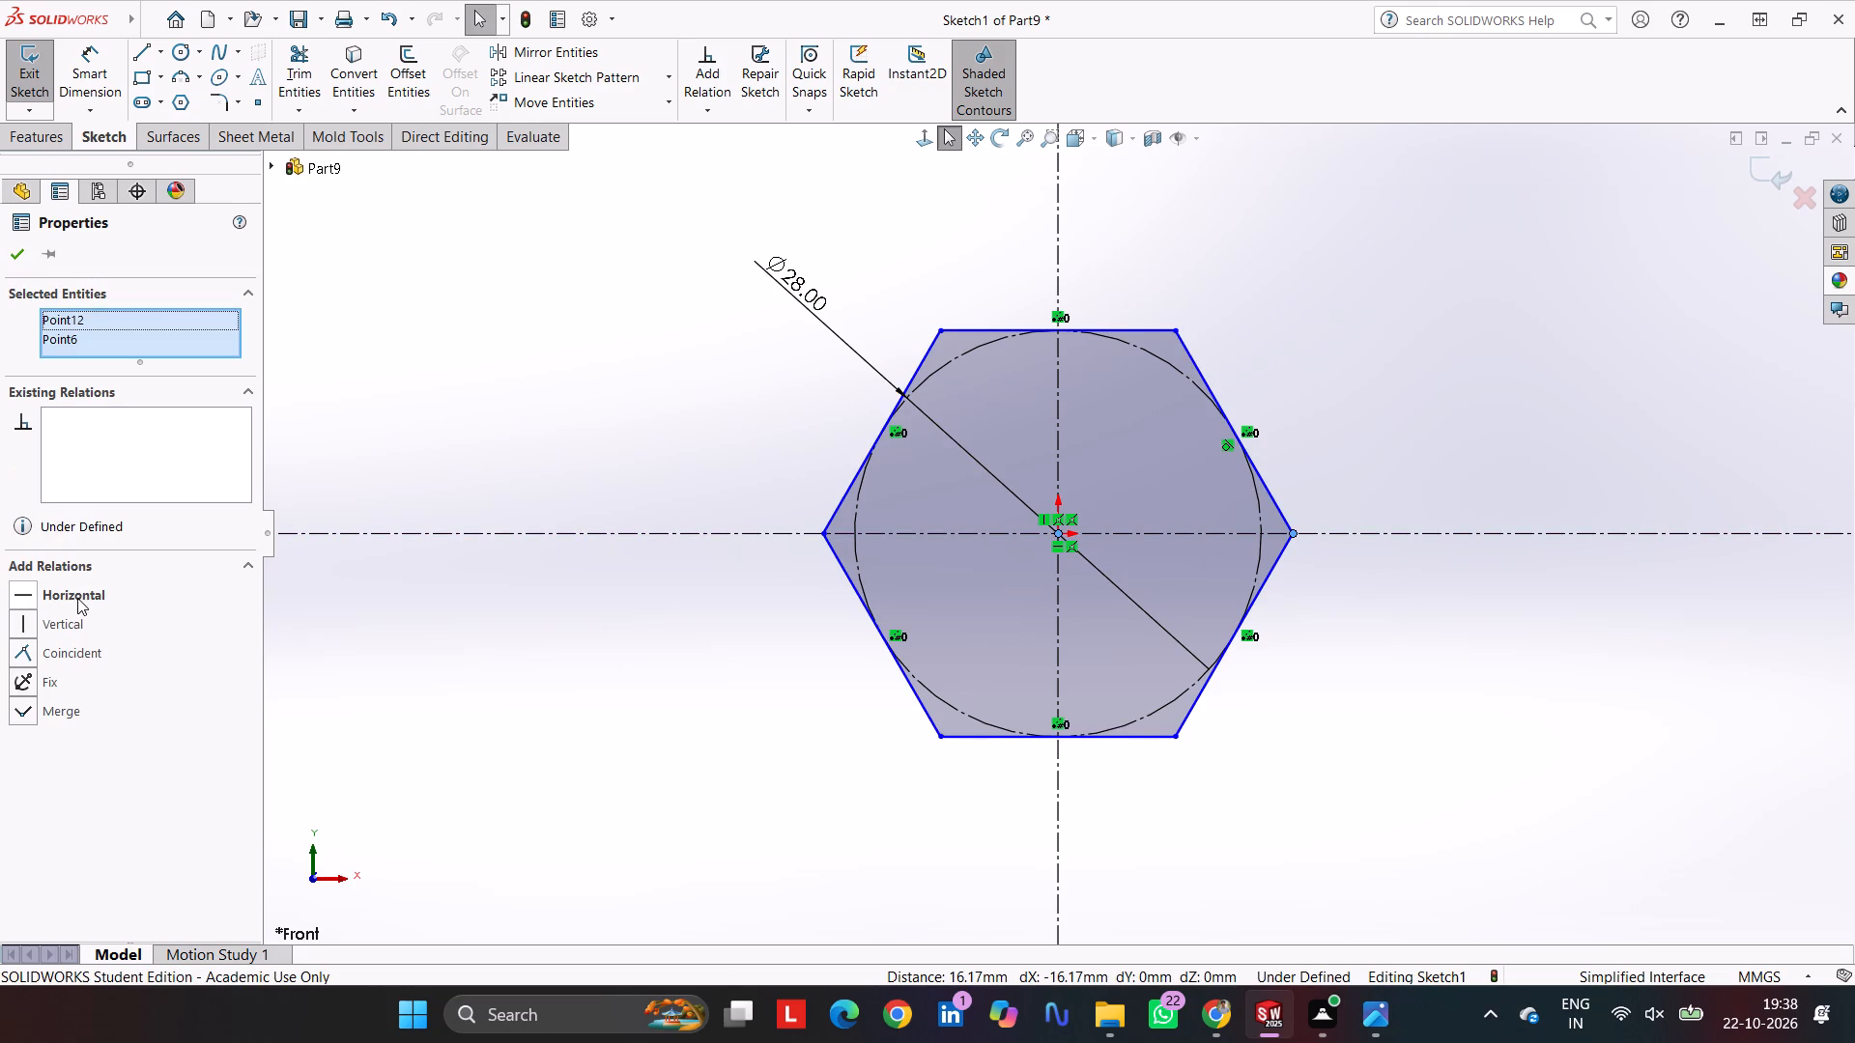
left_click(78, 597)
Extrude the hexagon as a boss with a Mid Plane depth of 15 mm.
left_click(8, 133)
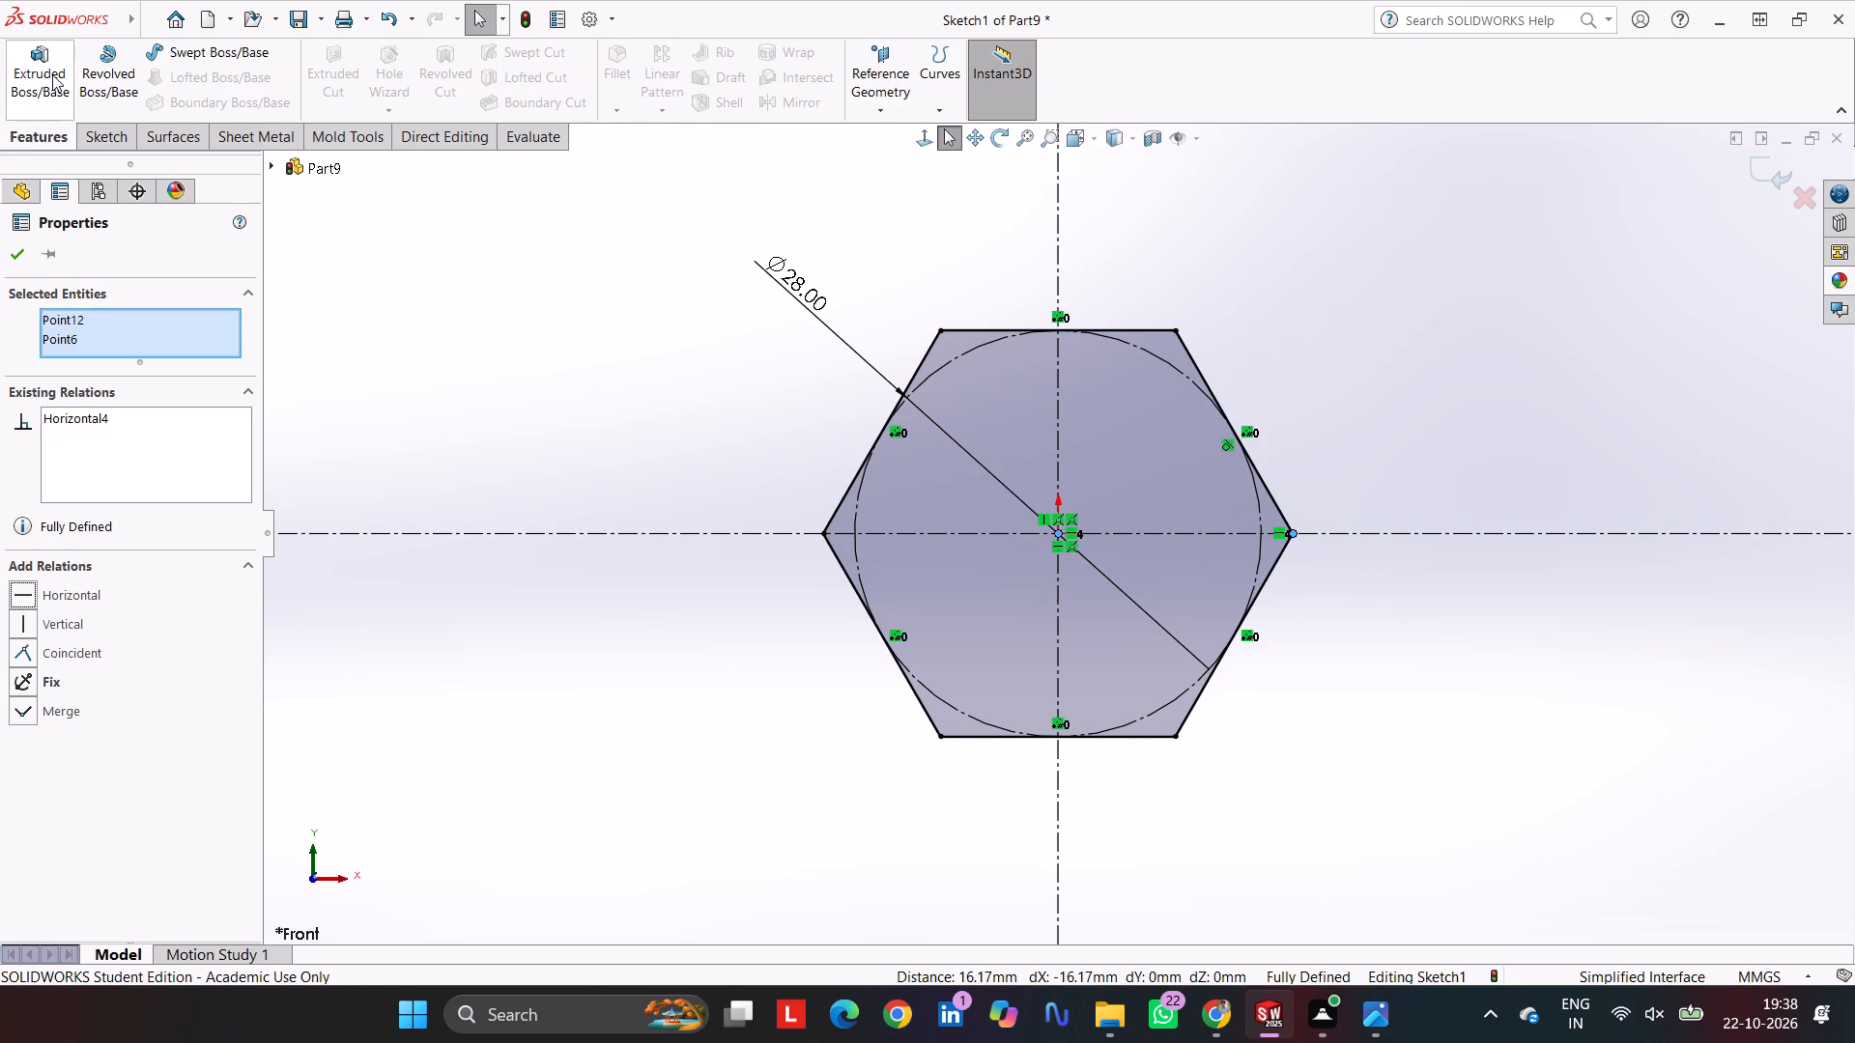
left_click(52, 73)
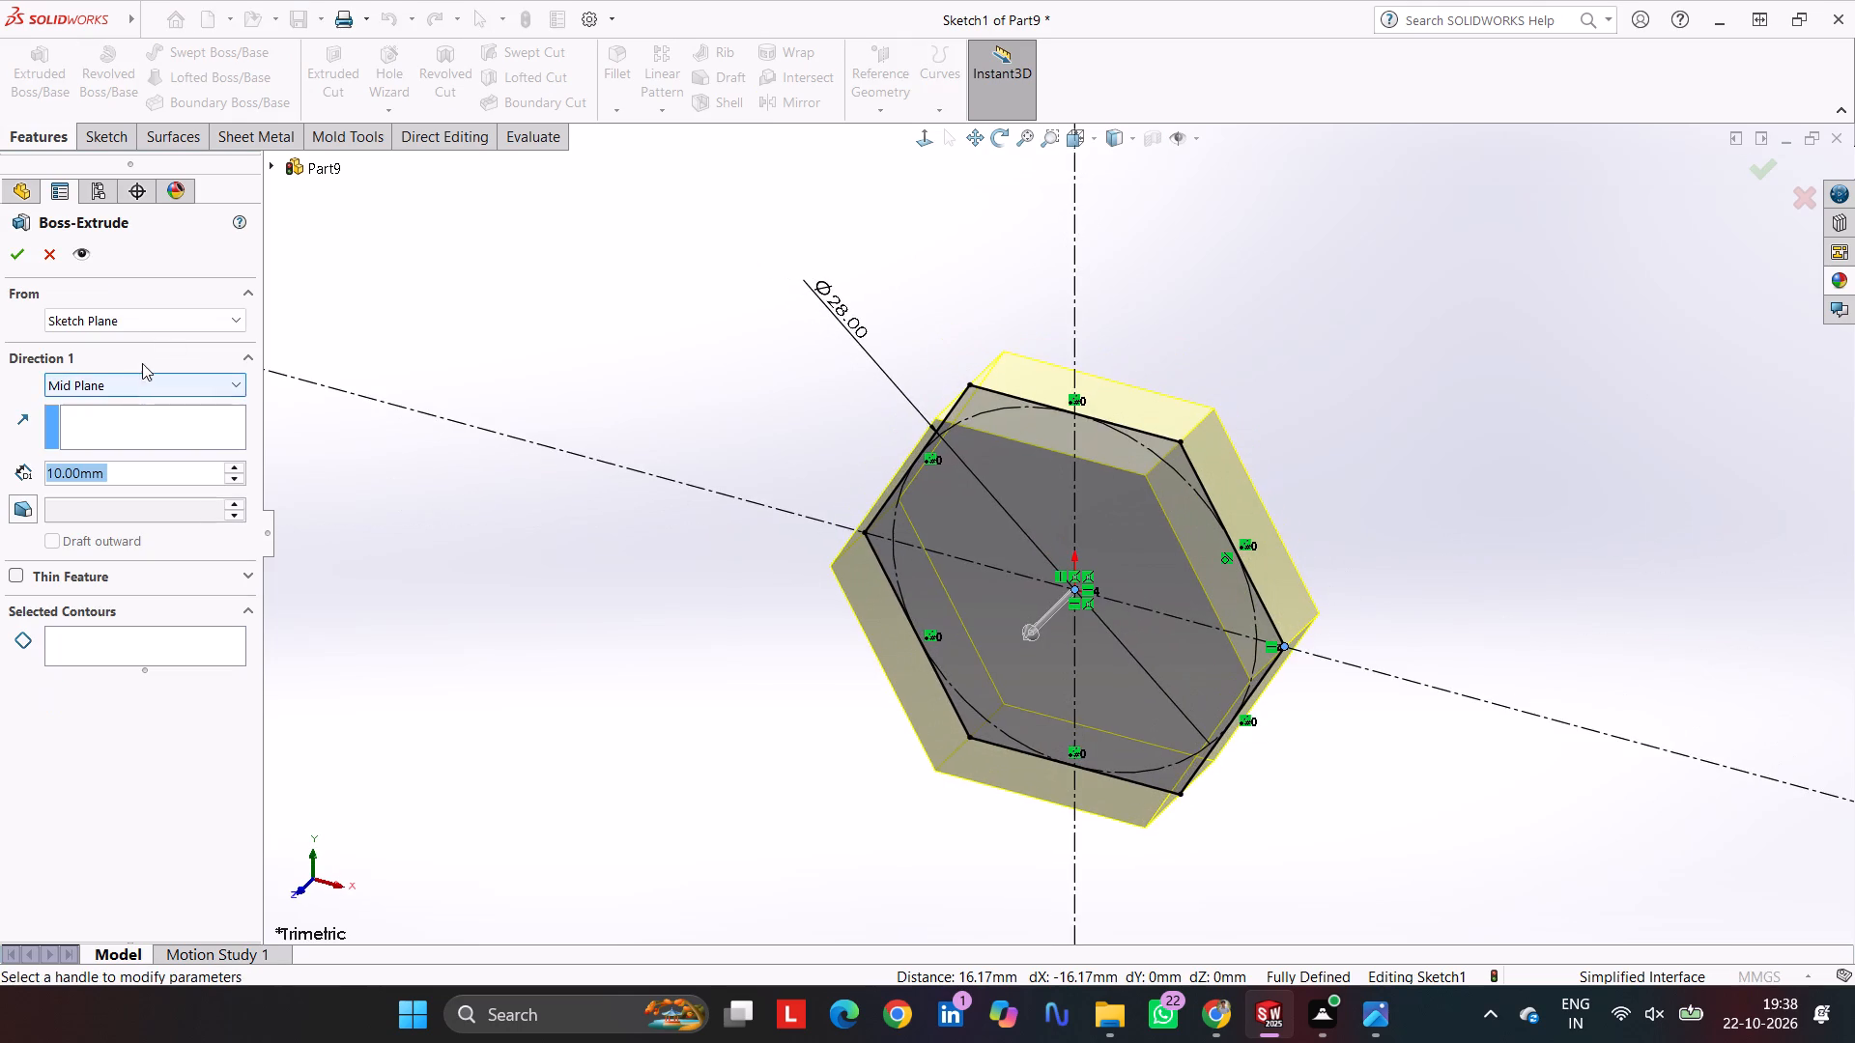
type("15")
key("Return")
key("Return")
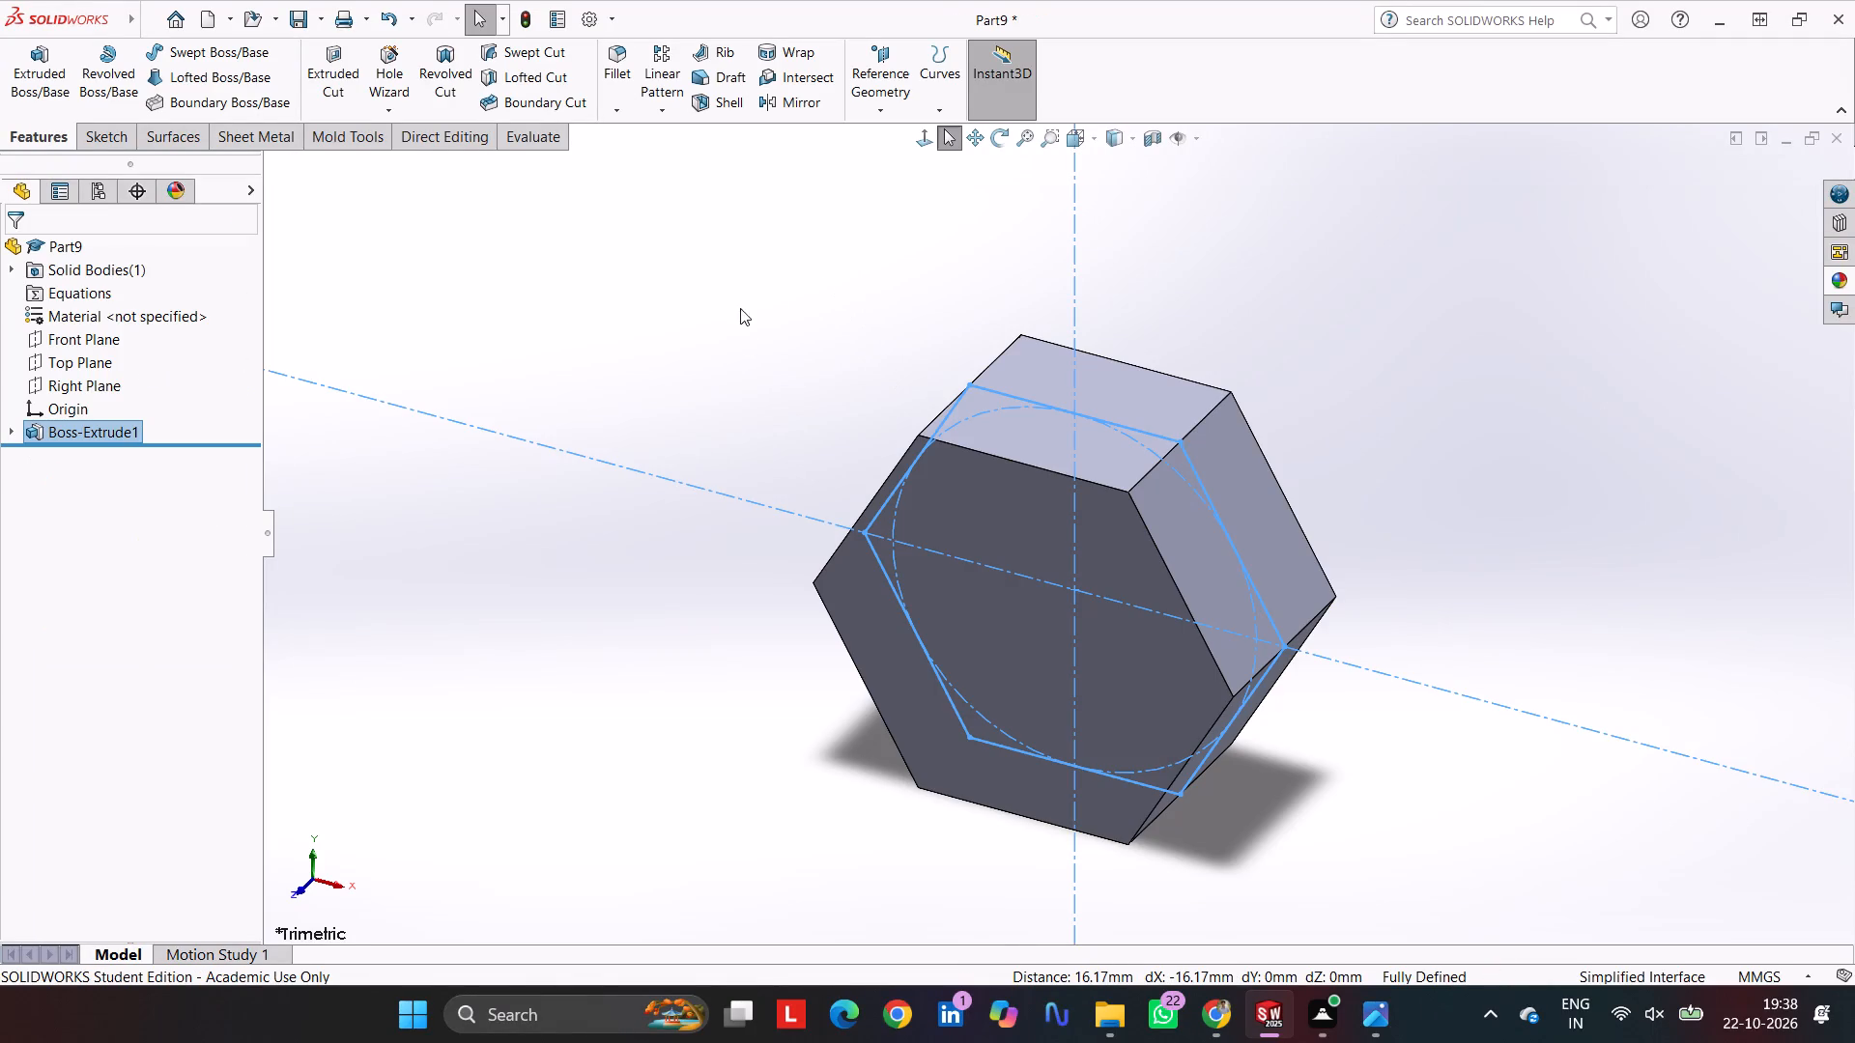
left_click(819, 269)
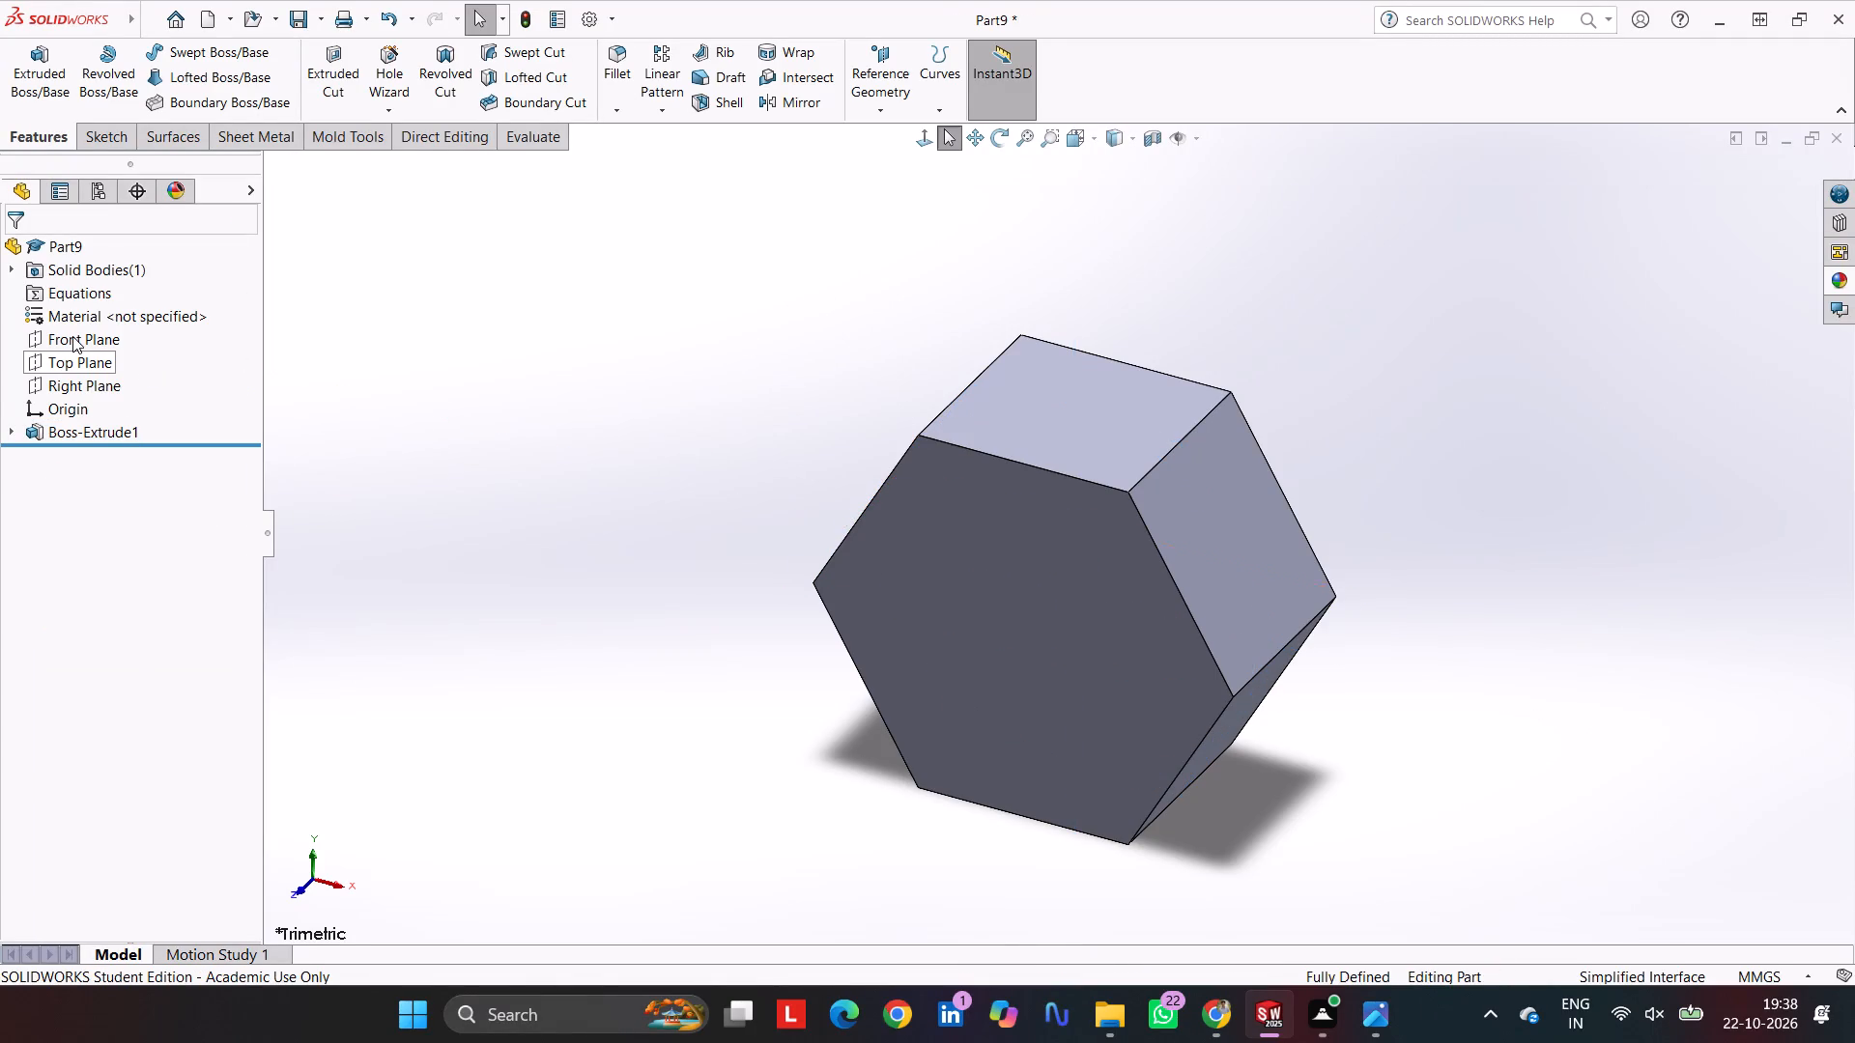
Sketch a circle centred on the origin on the Front Plane and set its diameter to 16 mm.
left_click(72, 335)
left_click(95, 133)
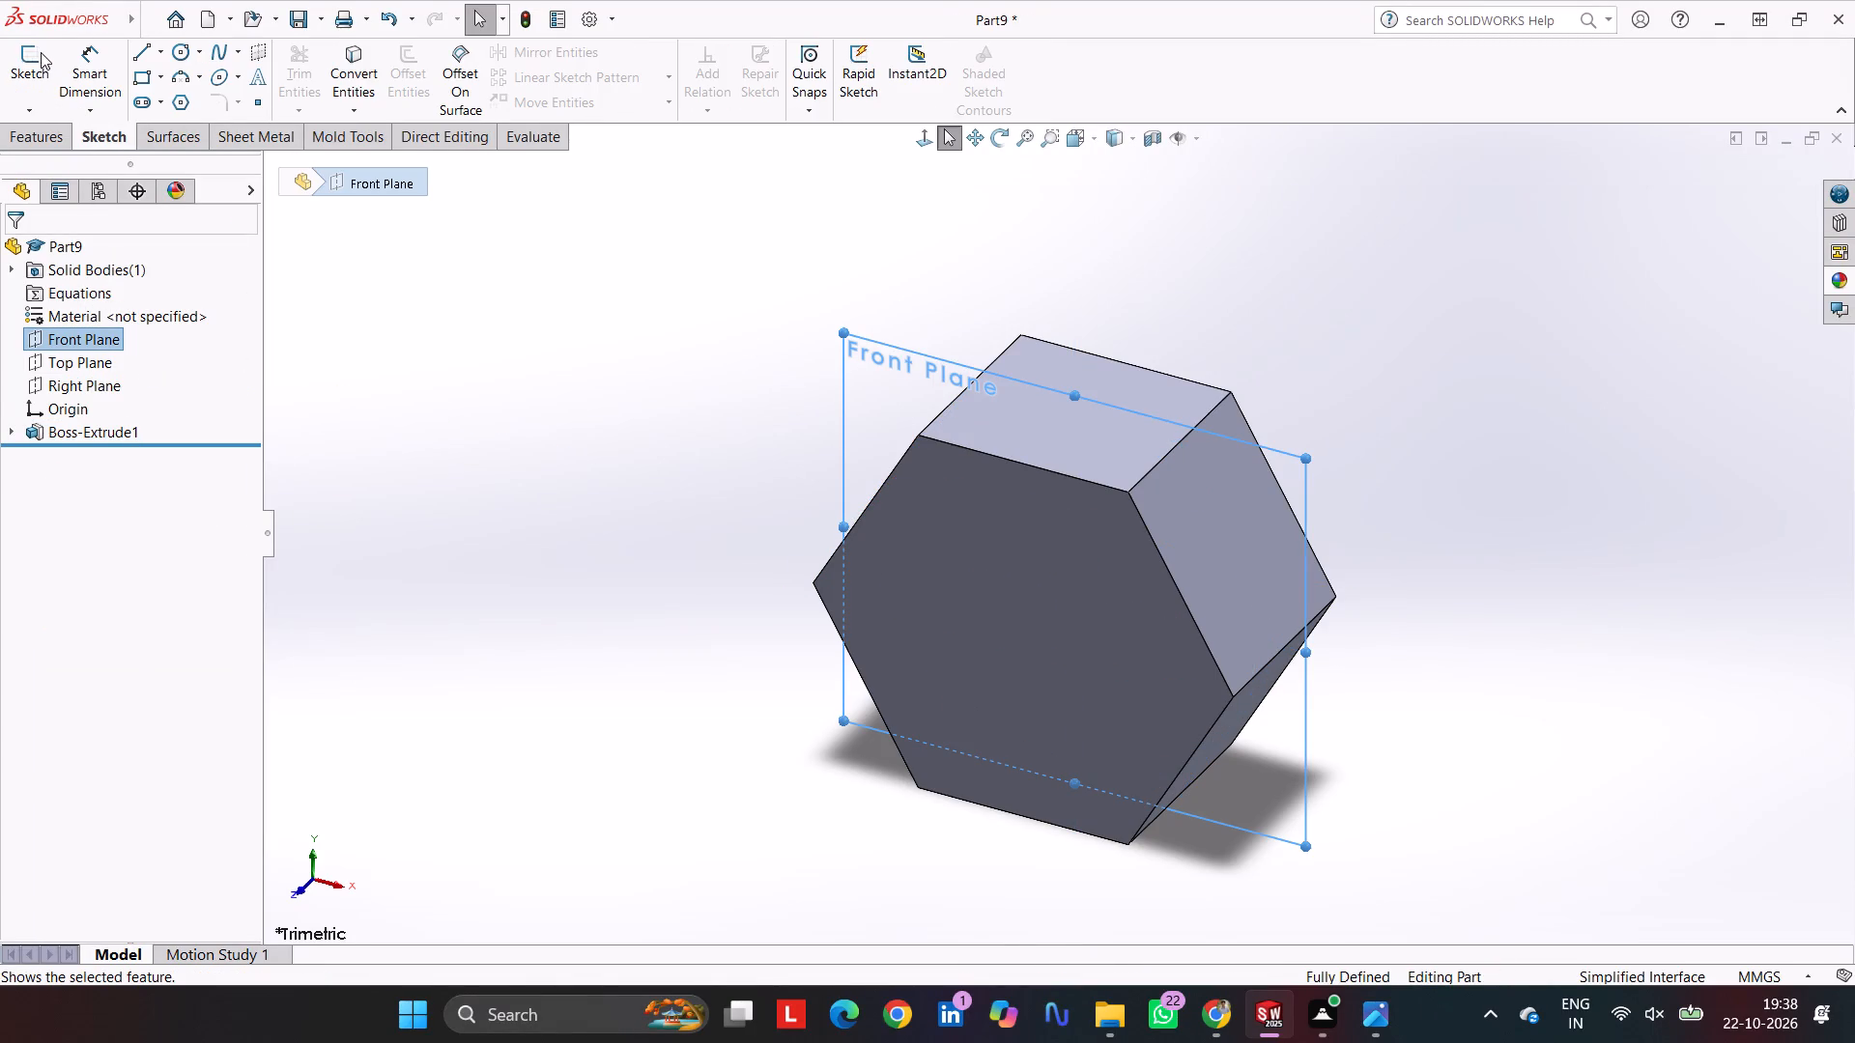
left_click(40, 51)
left_click(185, 50)
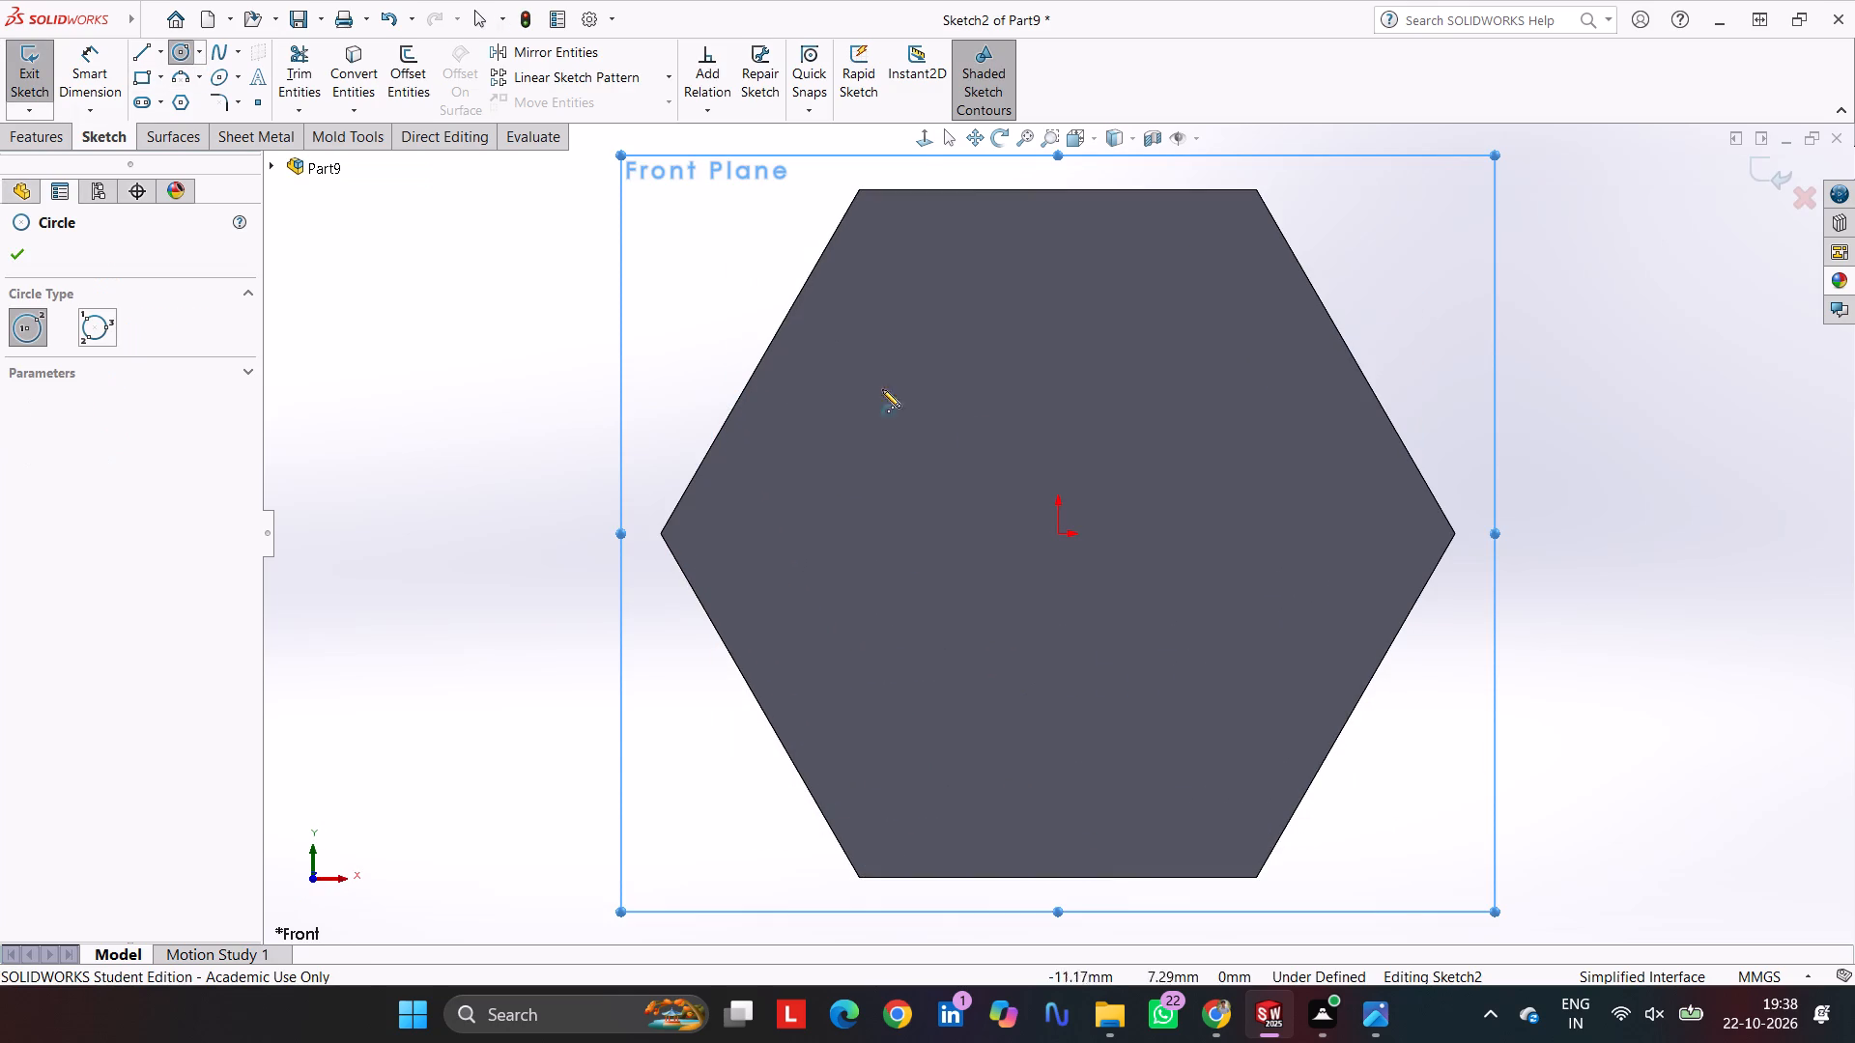
left_click_drag(1059, 531, 874, 417)
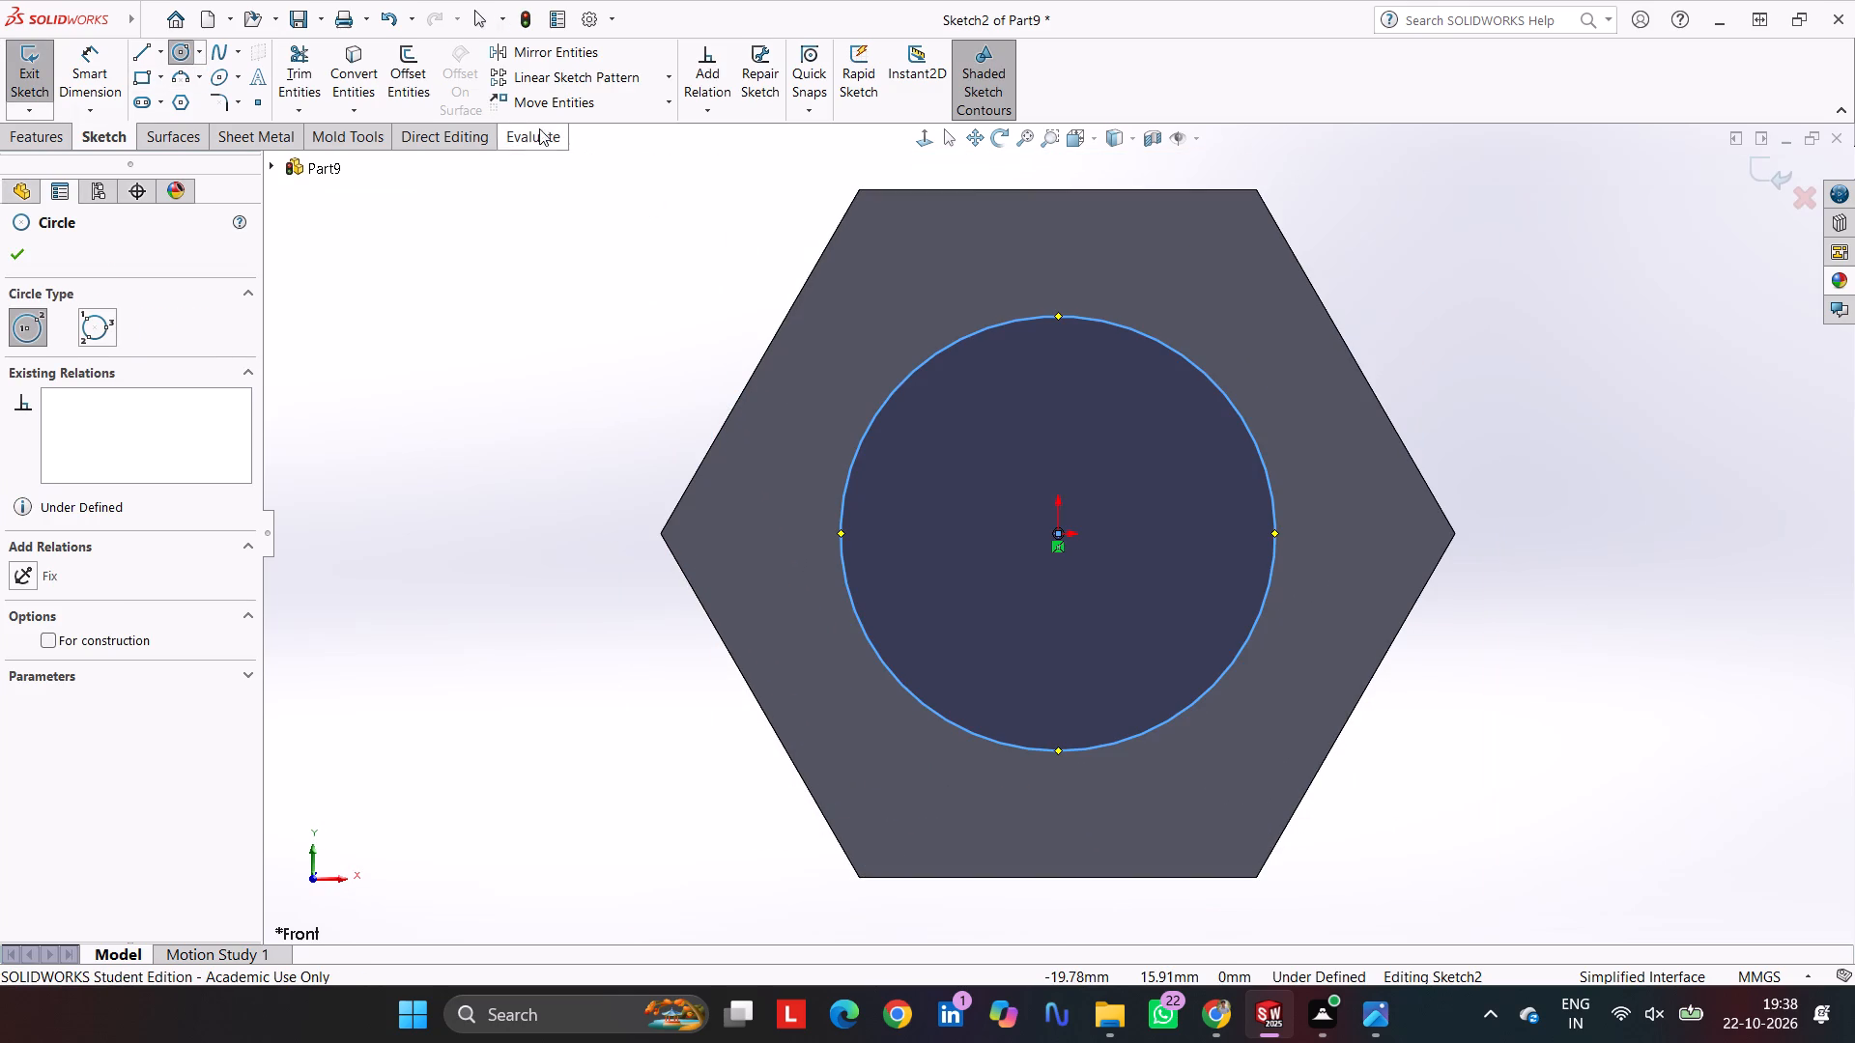
left_click(94, 65)
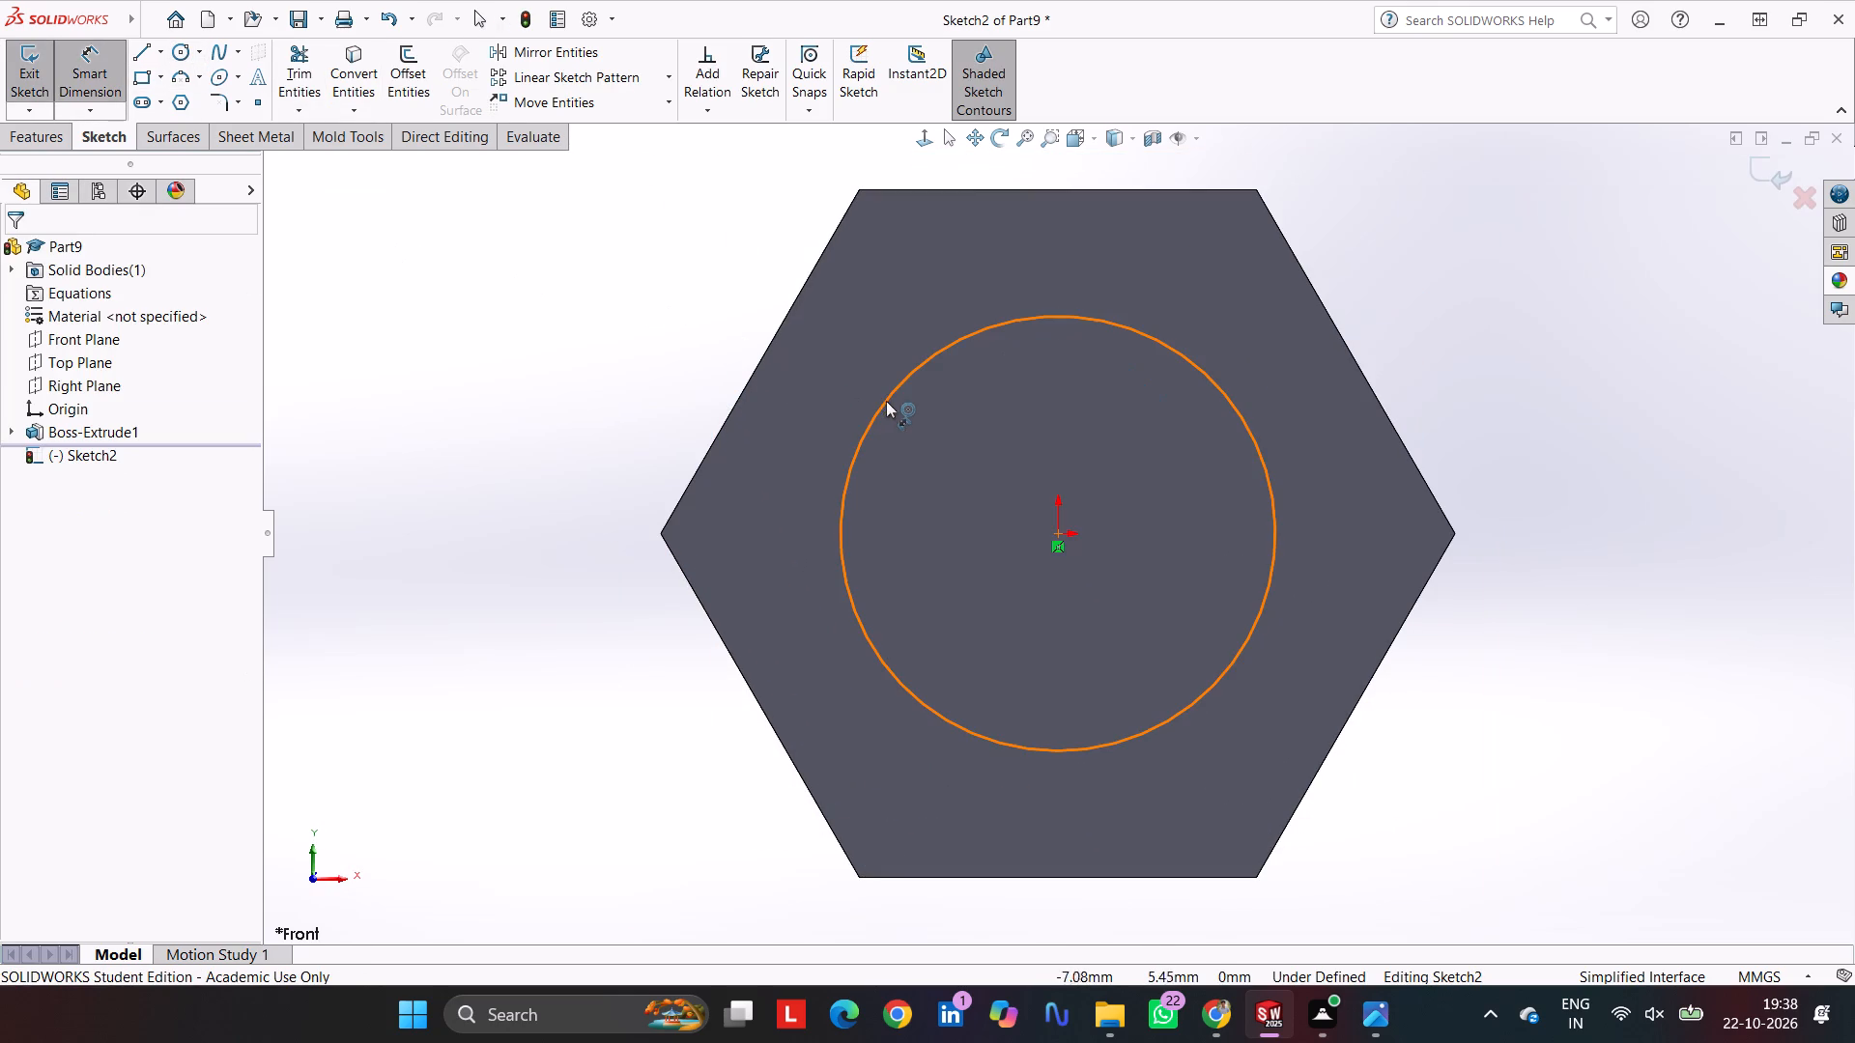
left_click_drag(887, 401, 570, 304)
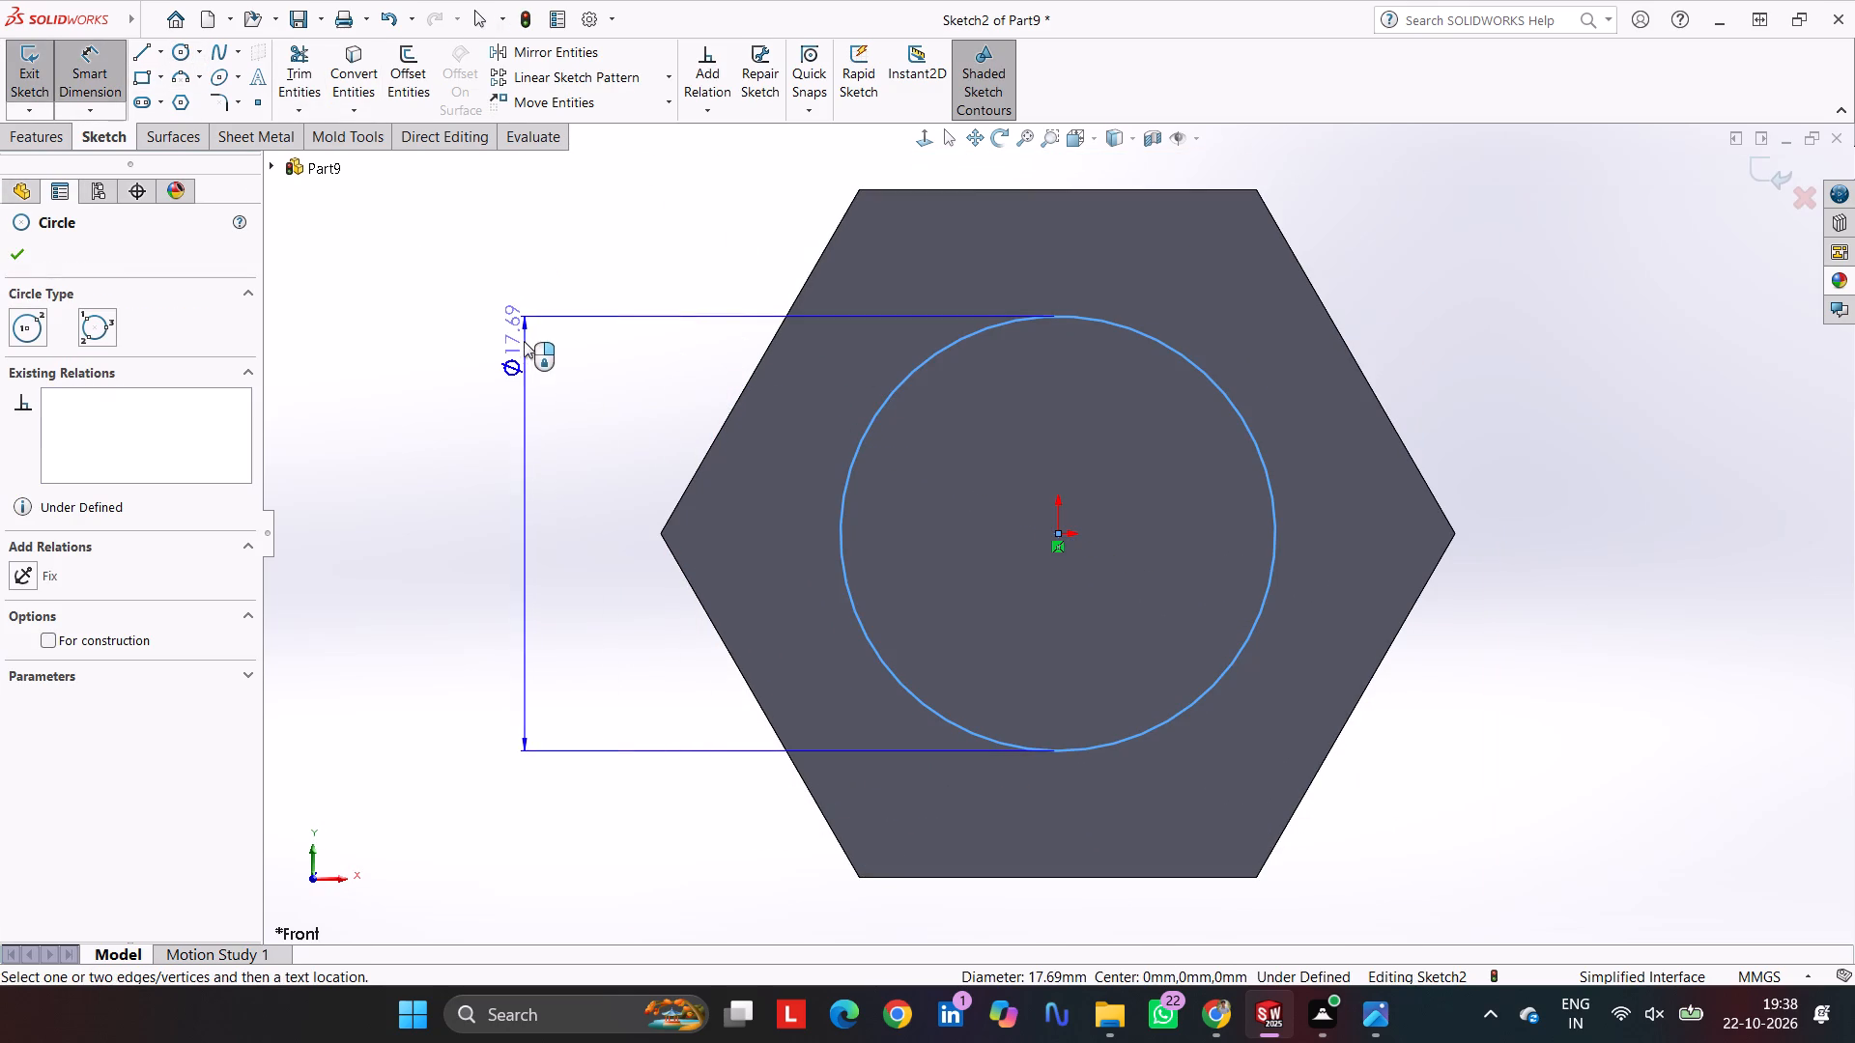
left_click(524, 341)
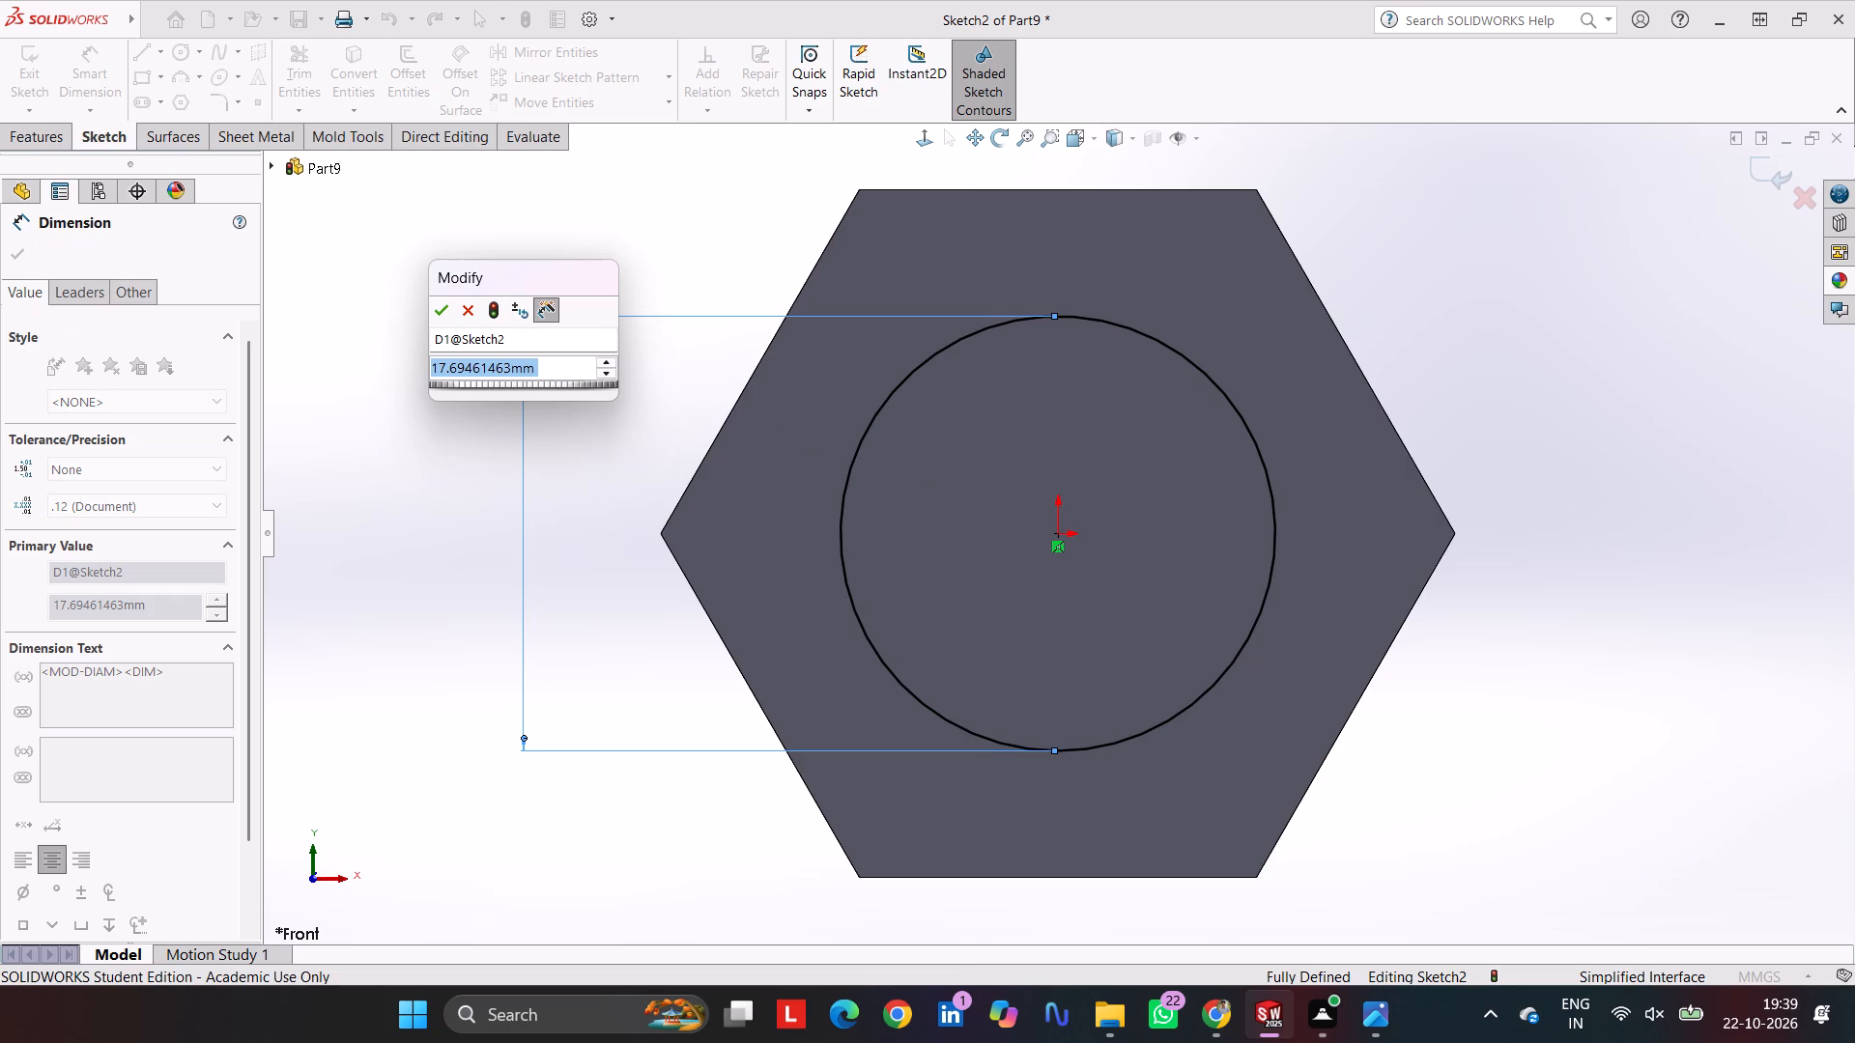
type("16")
key("Return")
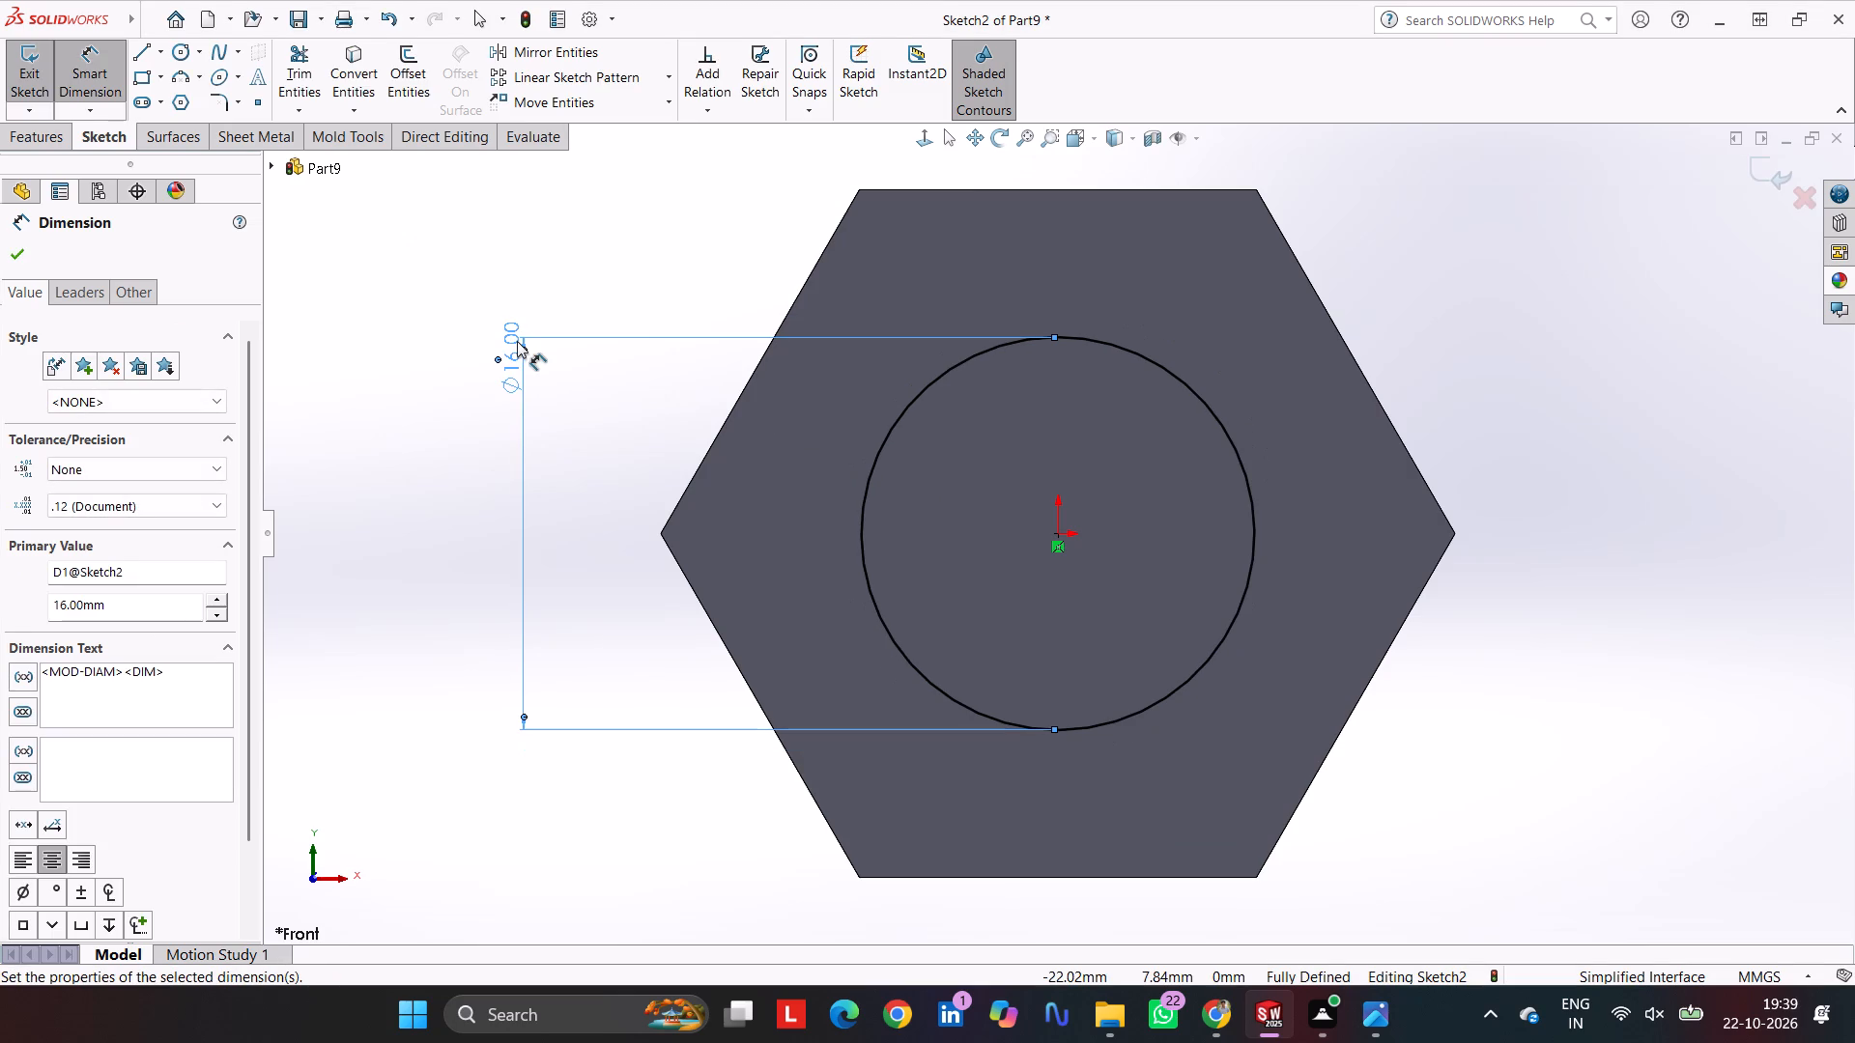
Cut the circle through the hexagonal body with a Mid Plane extruded cut 15 mm deep.
left_click(47, 135)
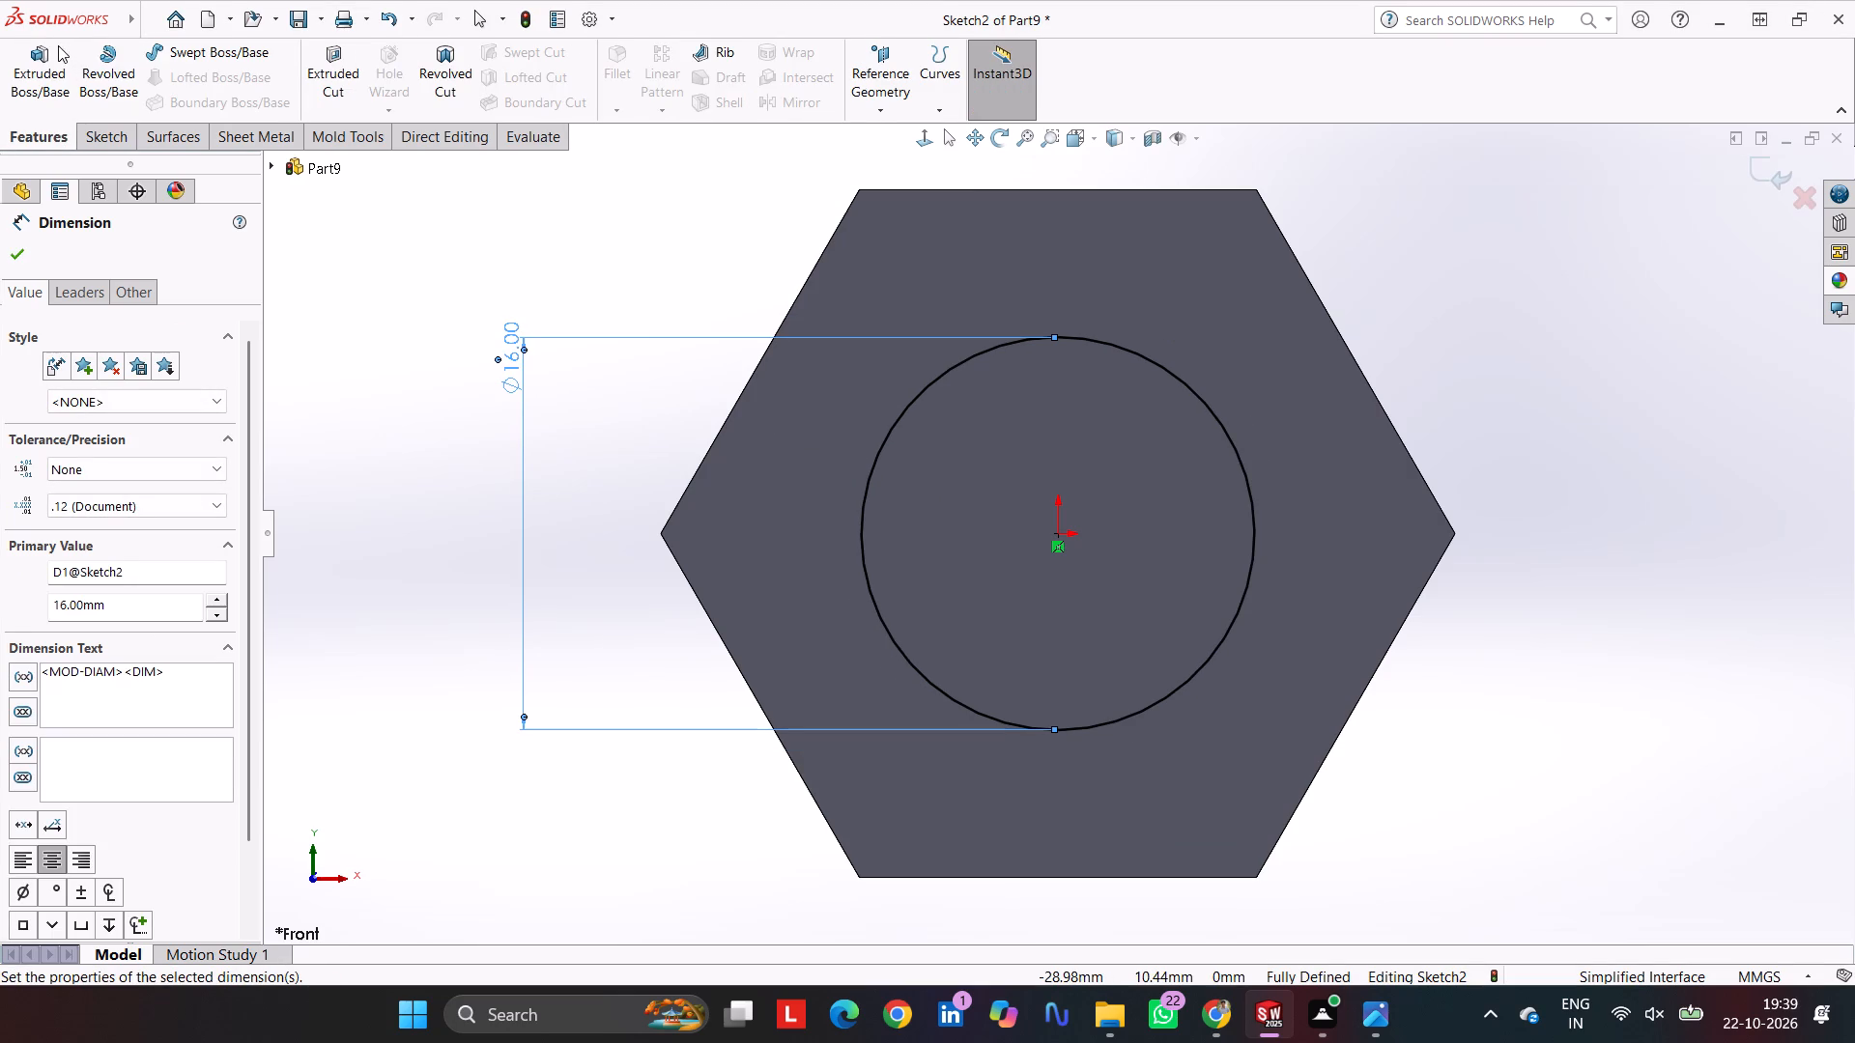
left_click(312, 68)
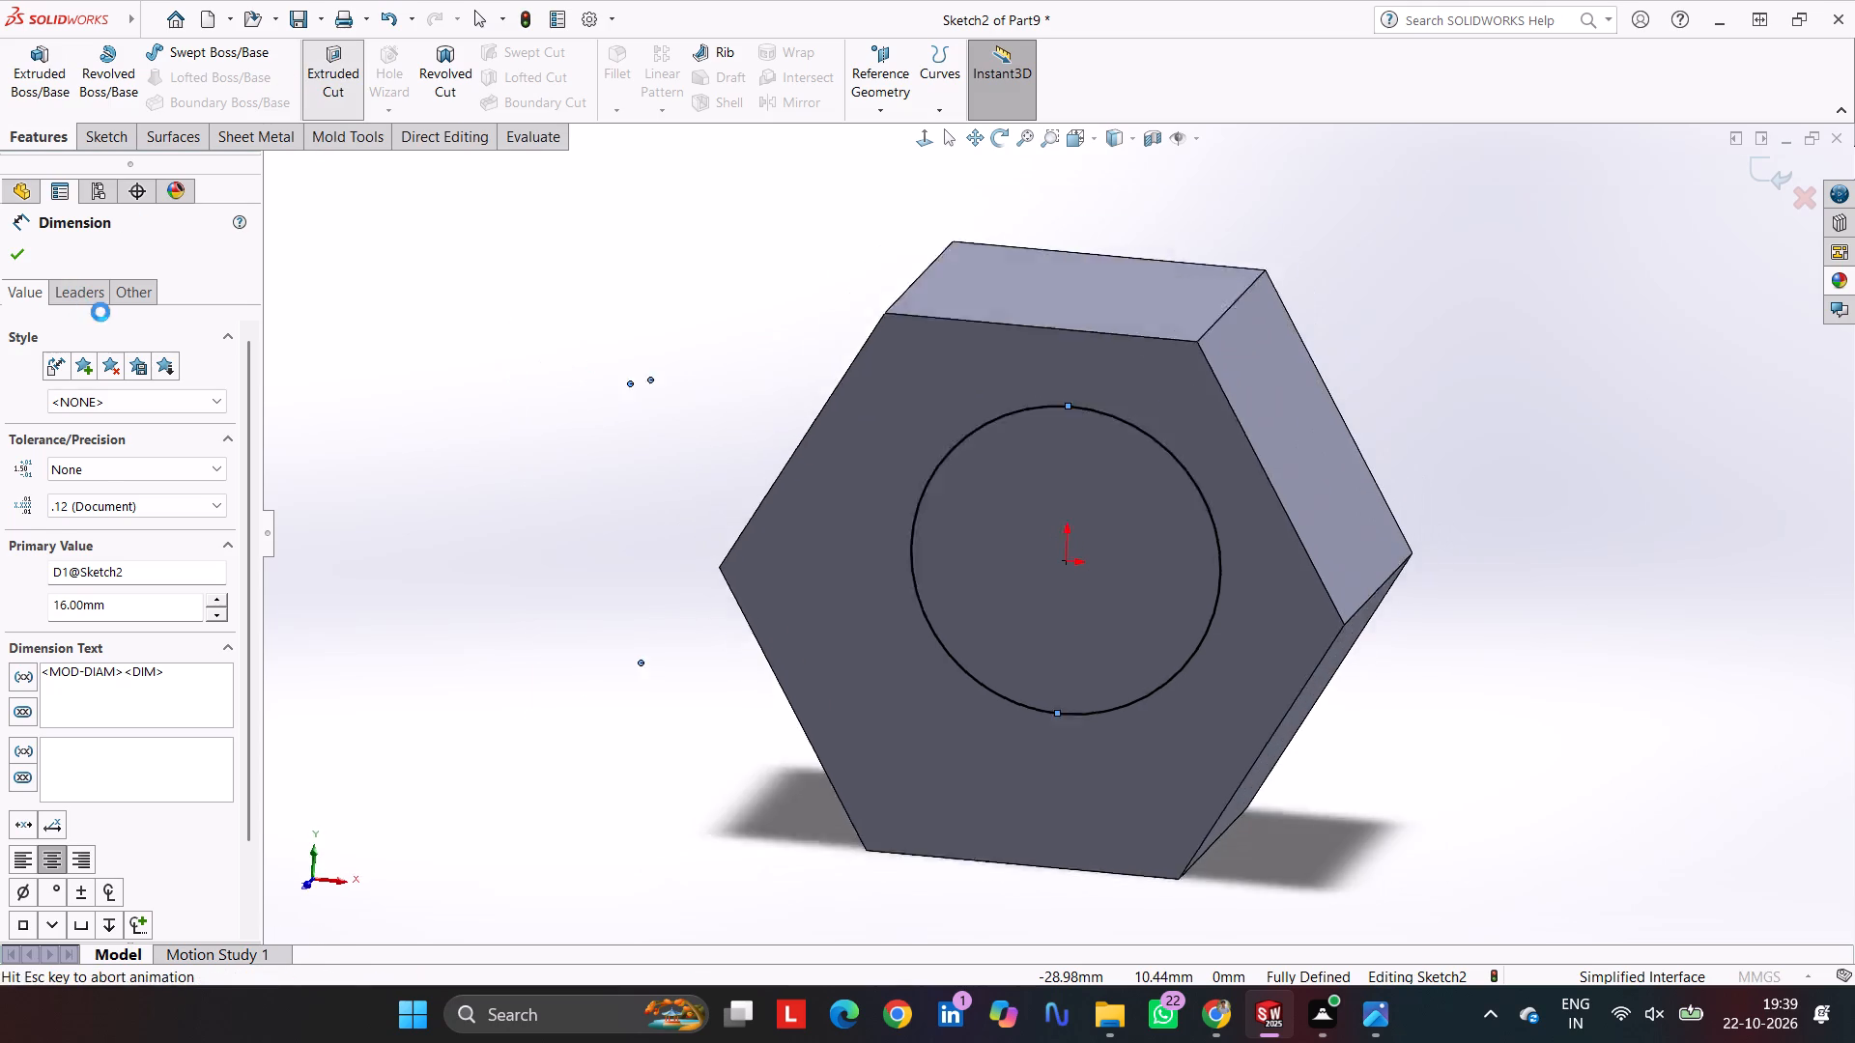
left_click(20, 247)
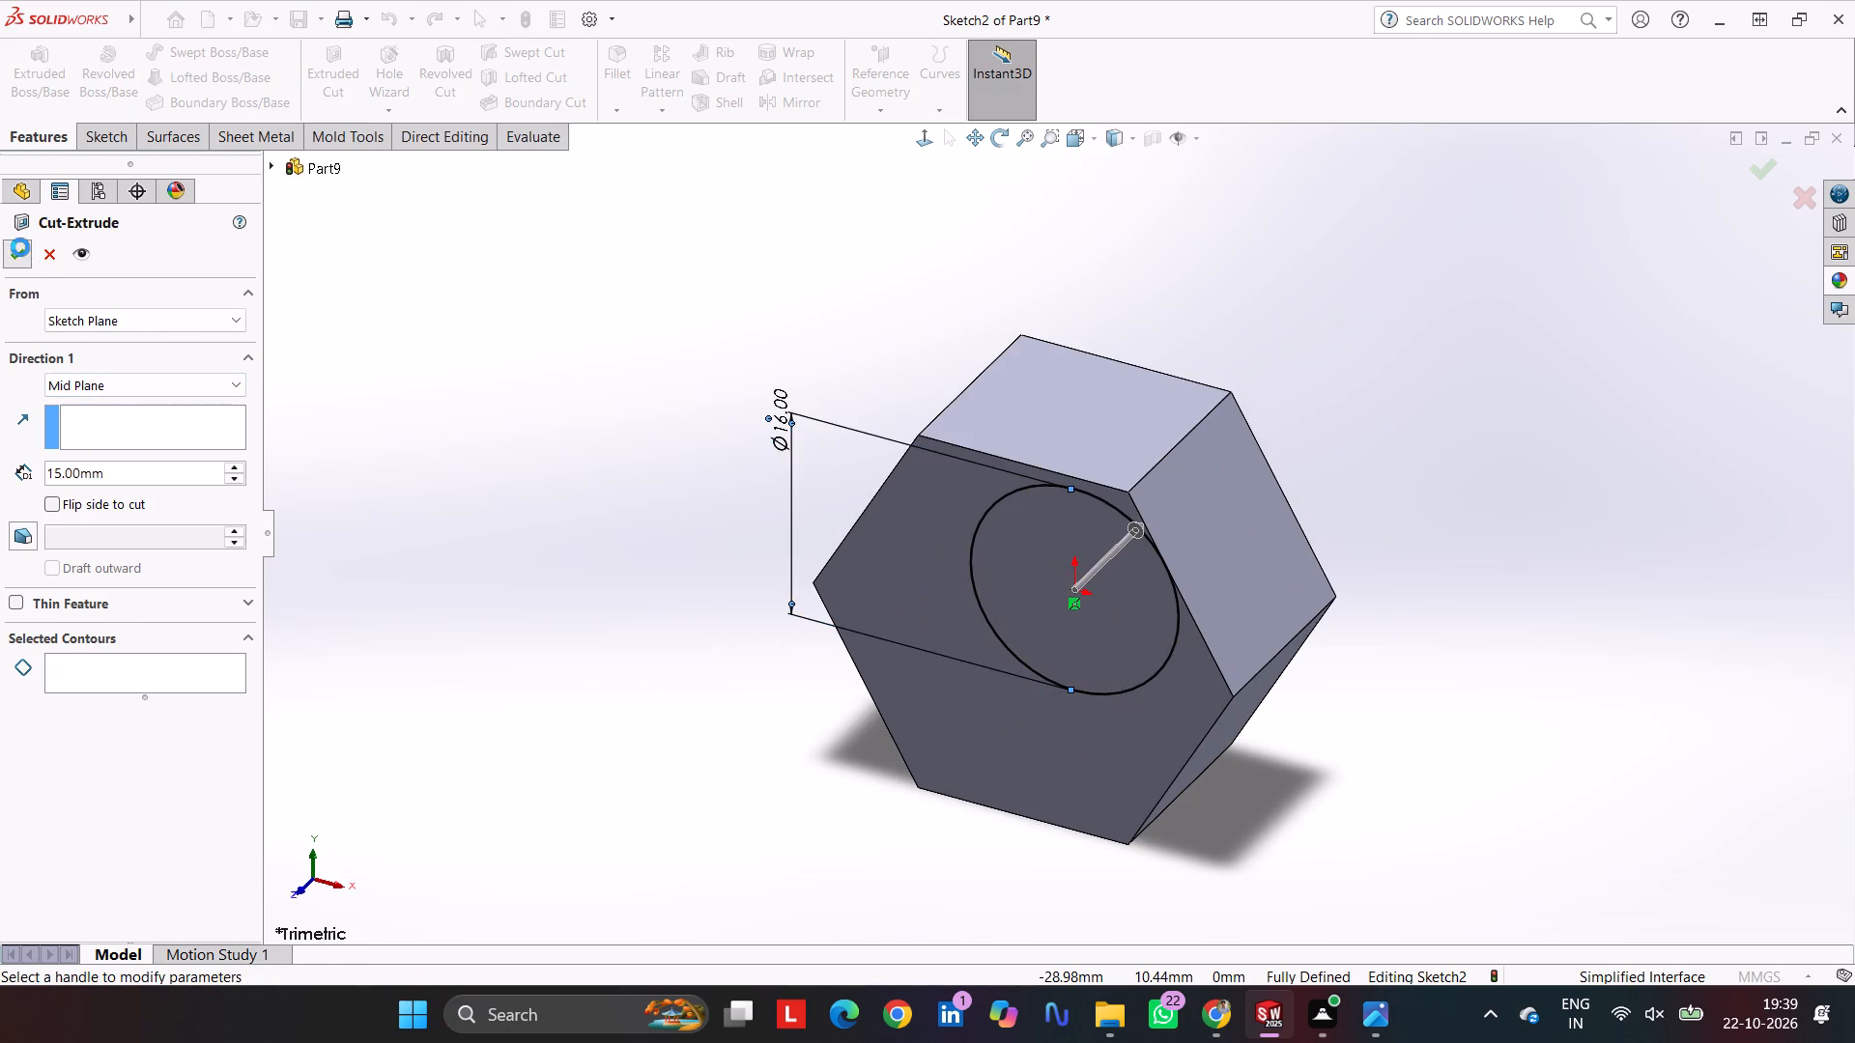
left_click(475, 296)
left_click(511, 337)
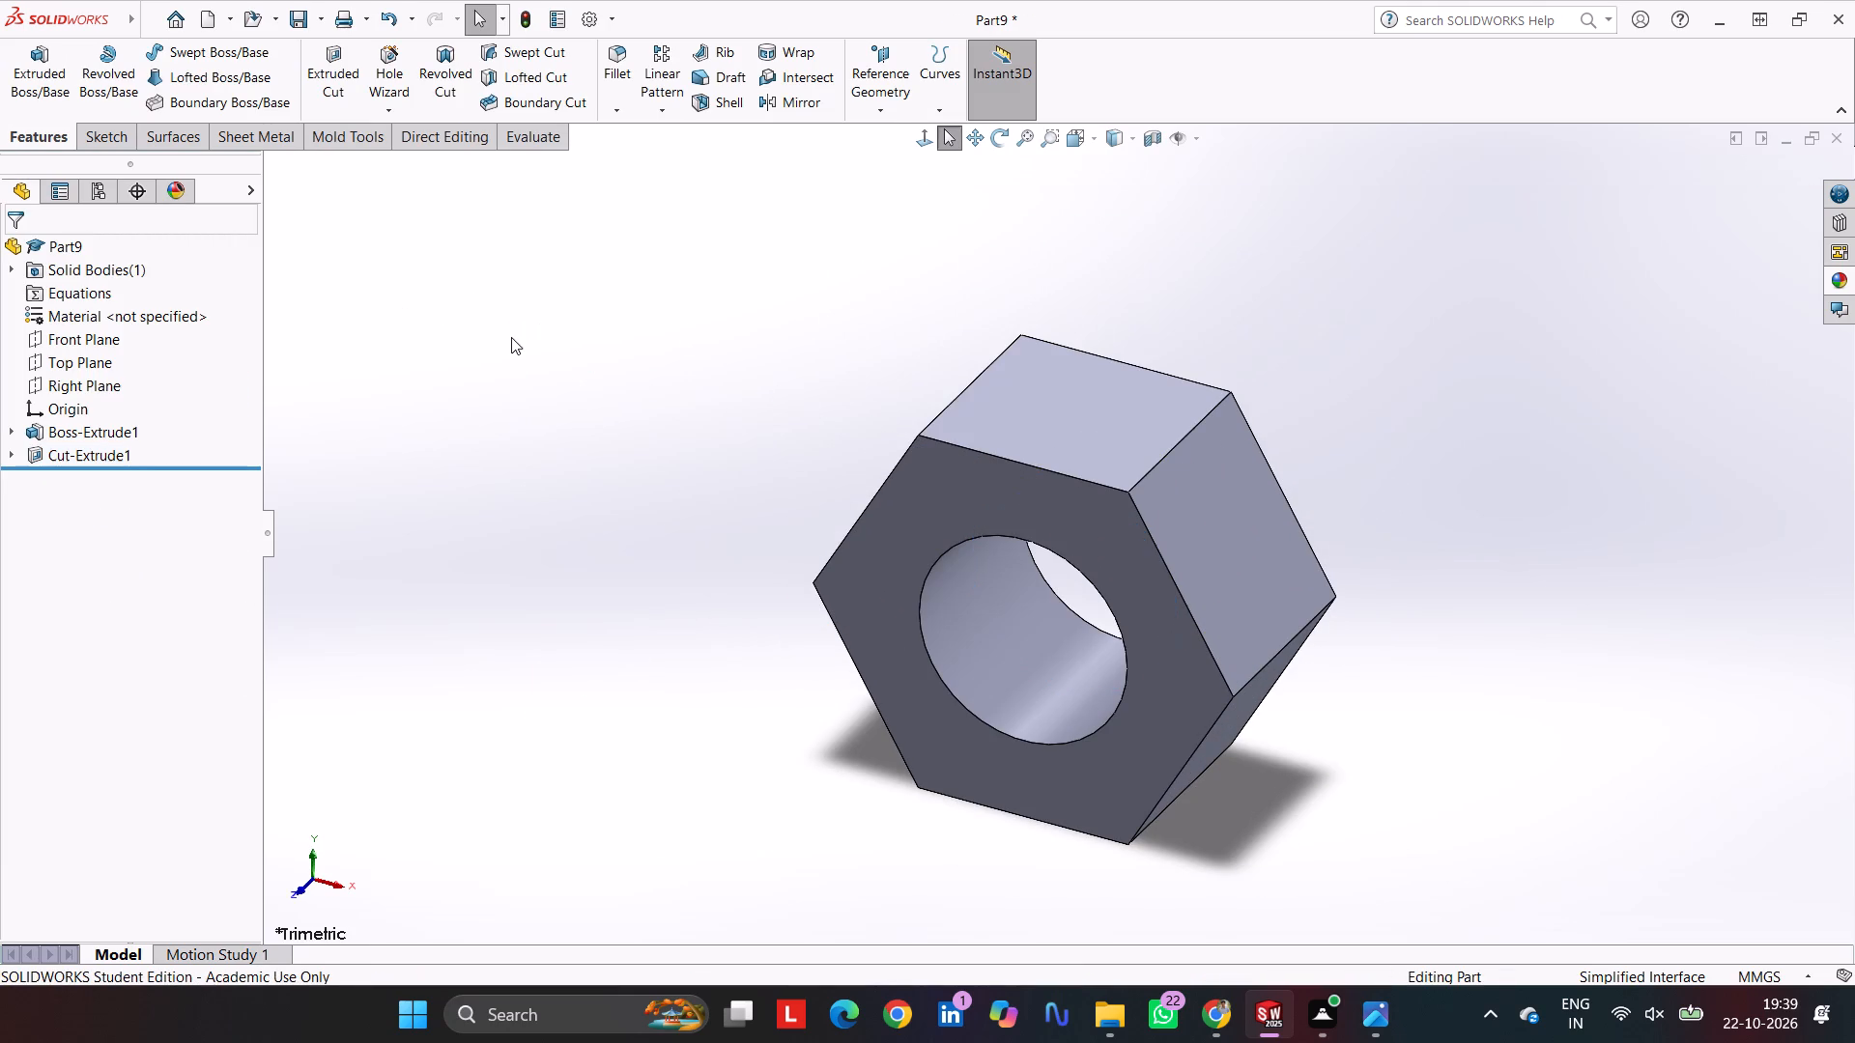
Sketch infinite horizontal and vertical construction lines through the origin on the Top Plane.
left_click(72, 353)
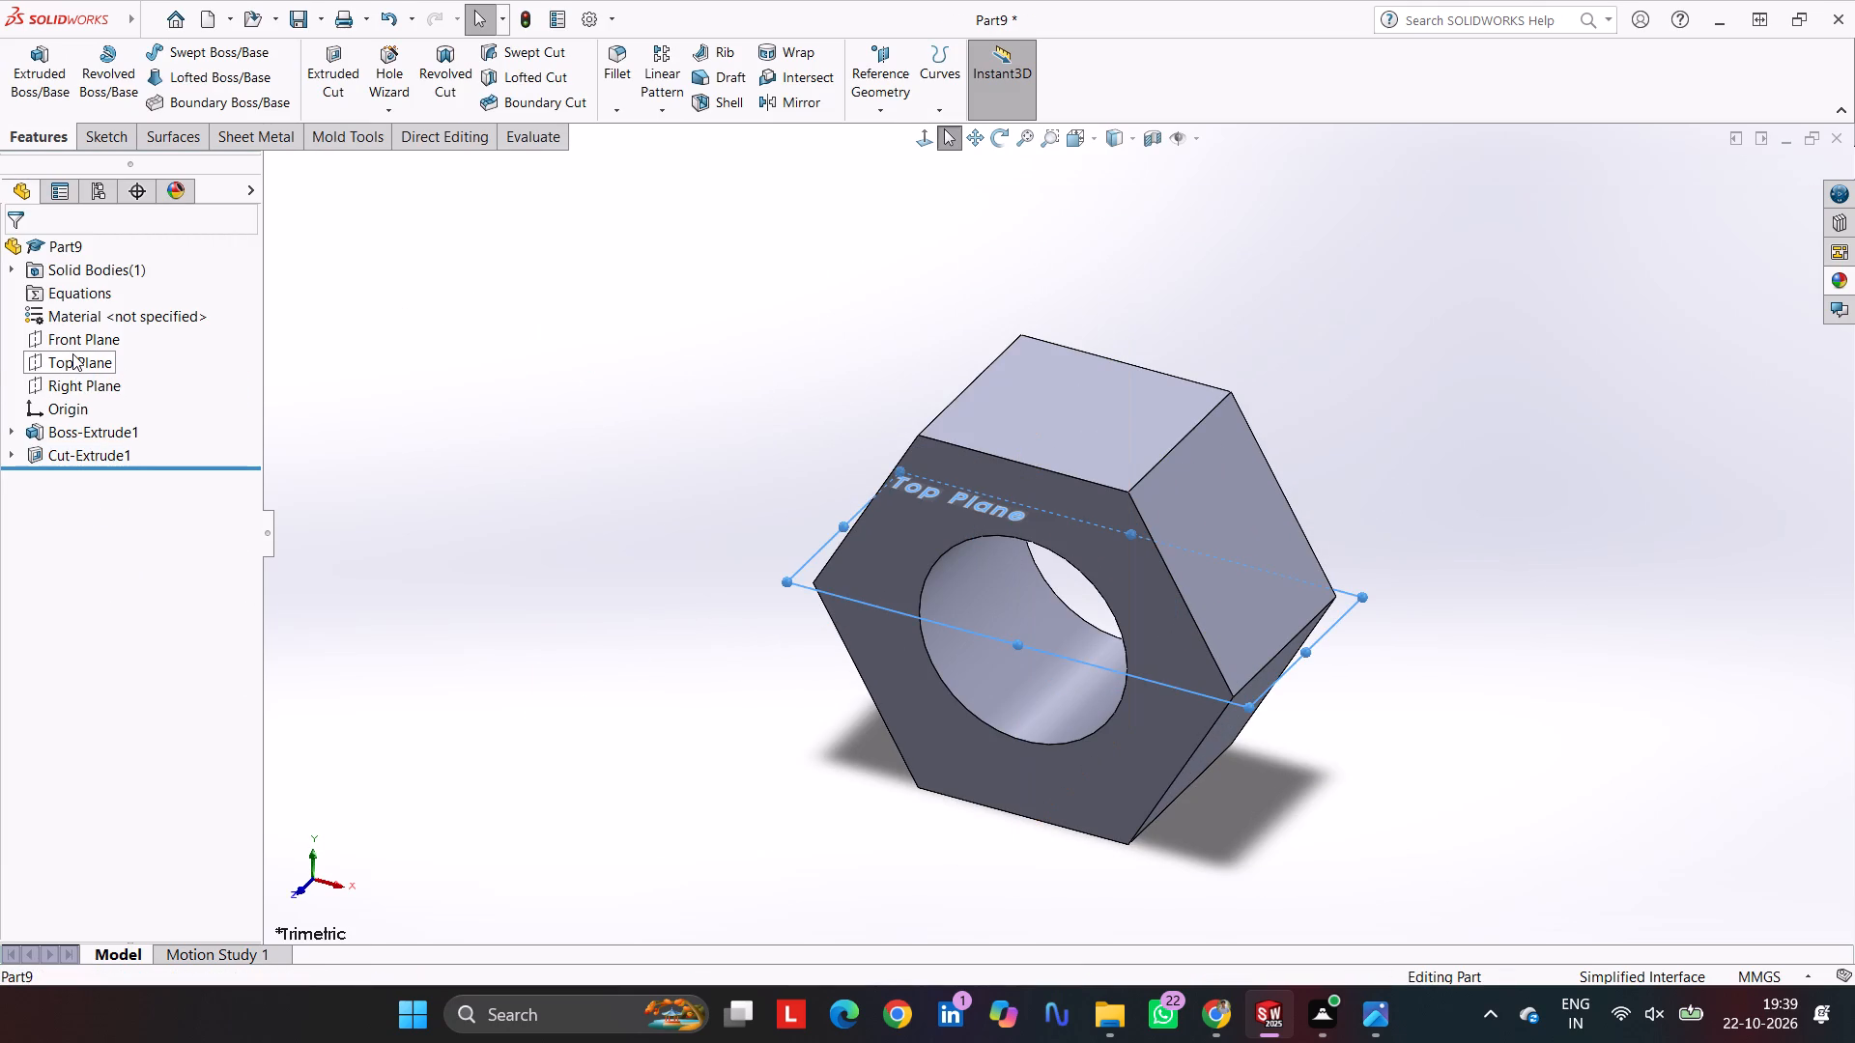
left_click(123, 136)
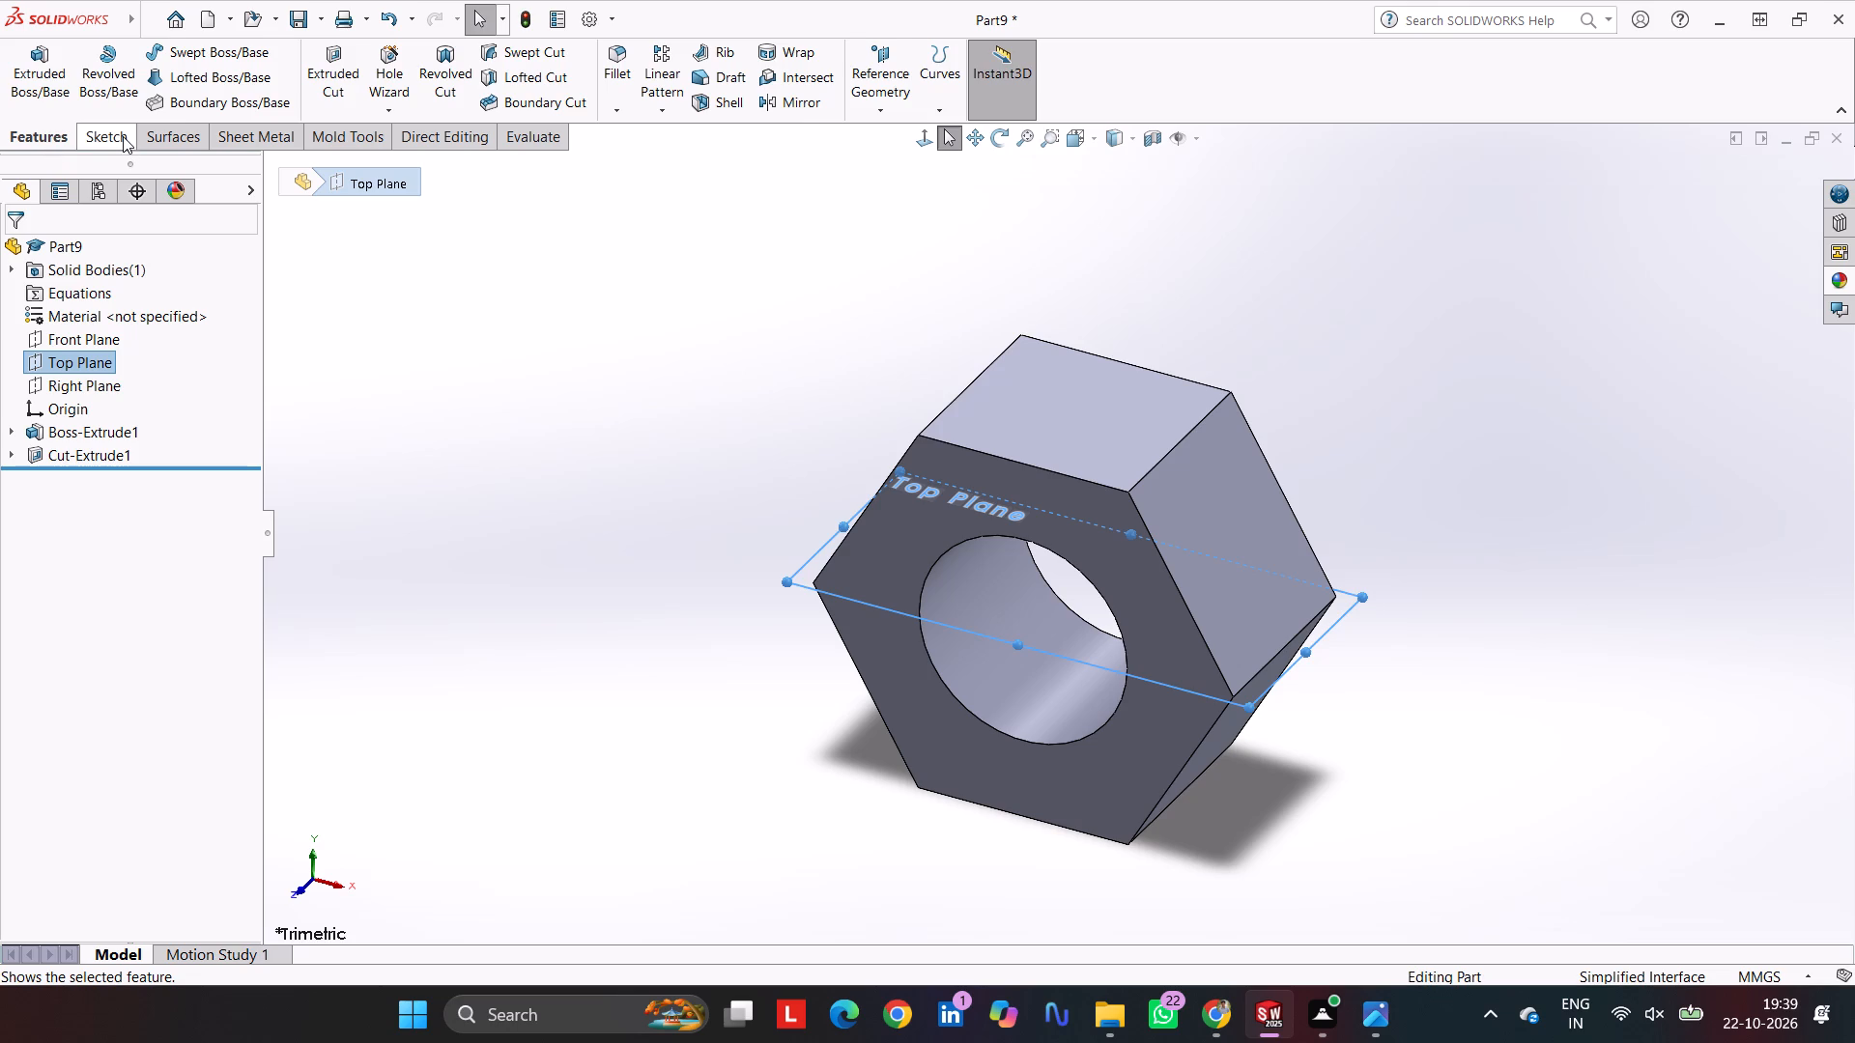
left_click(44, 68)
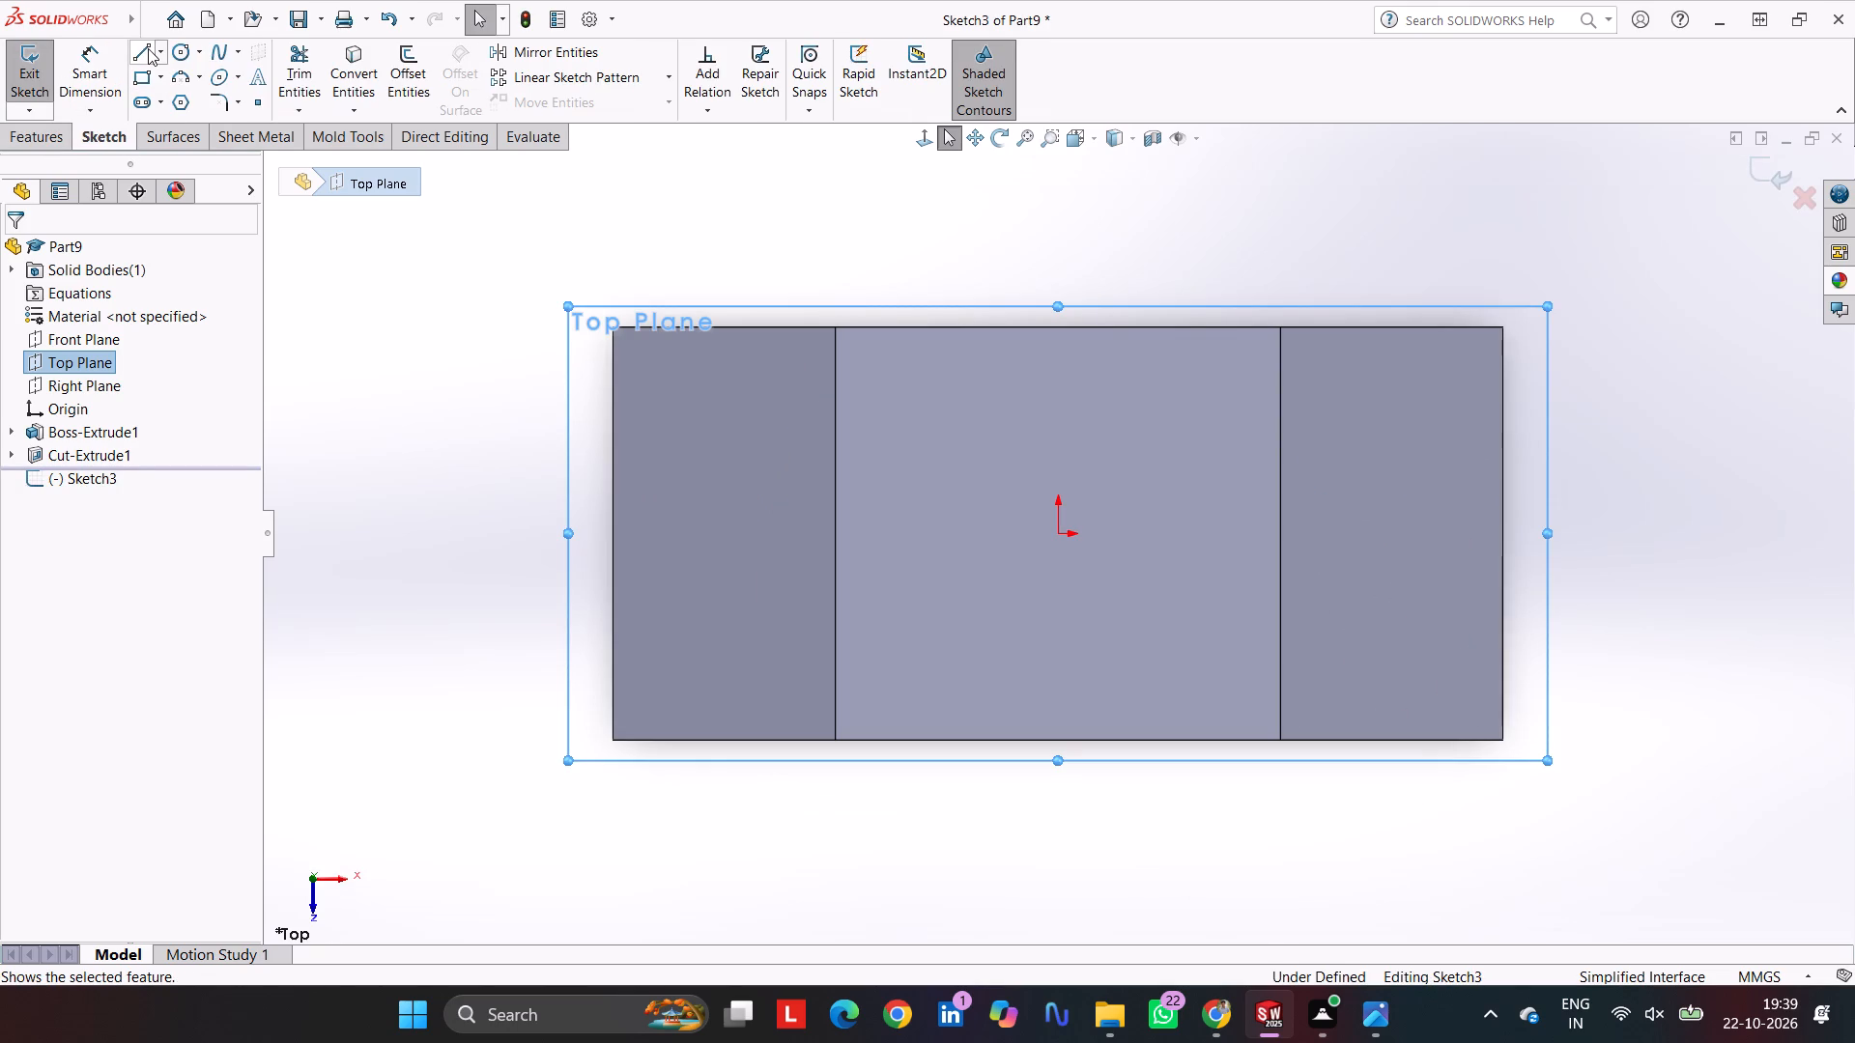
left_click(137, 56)
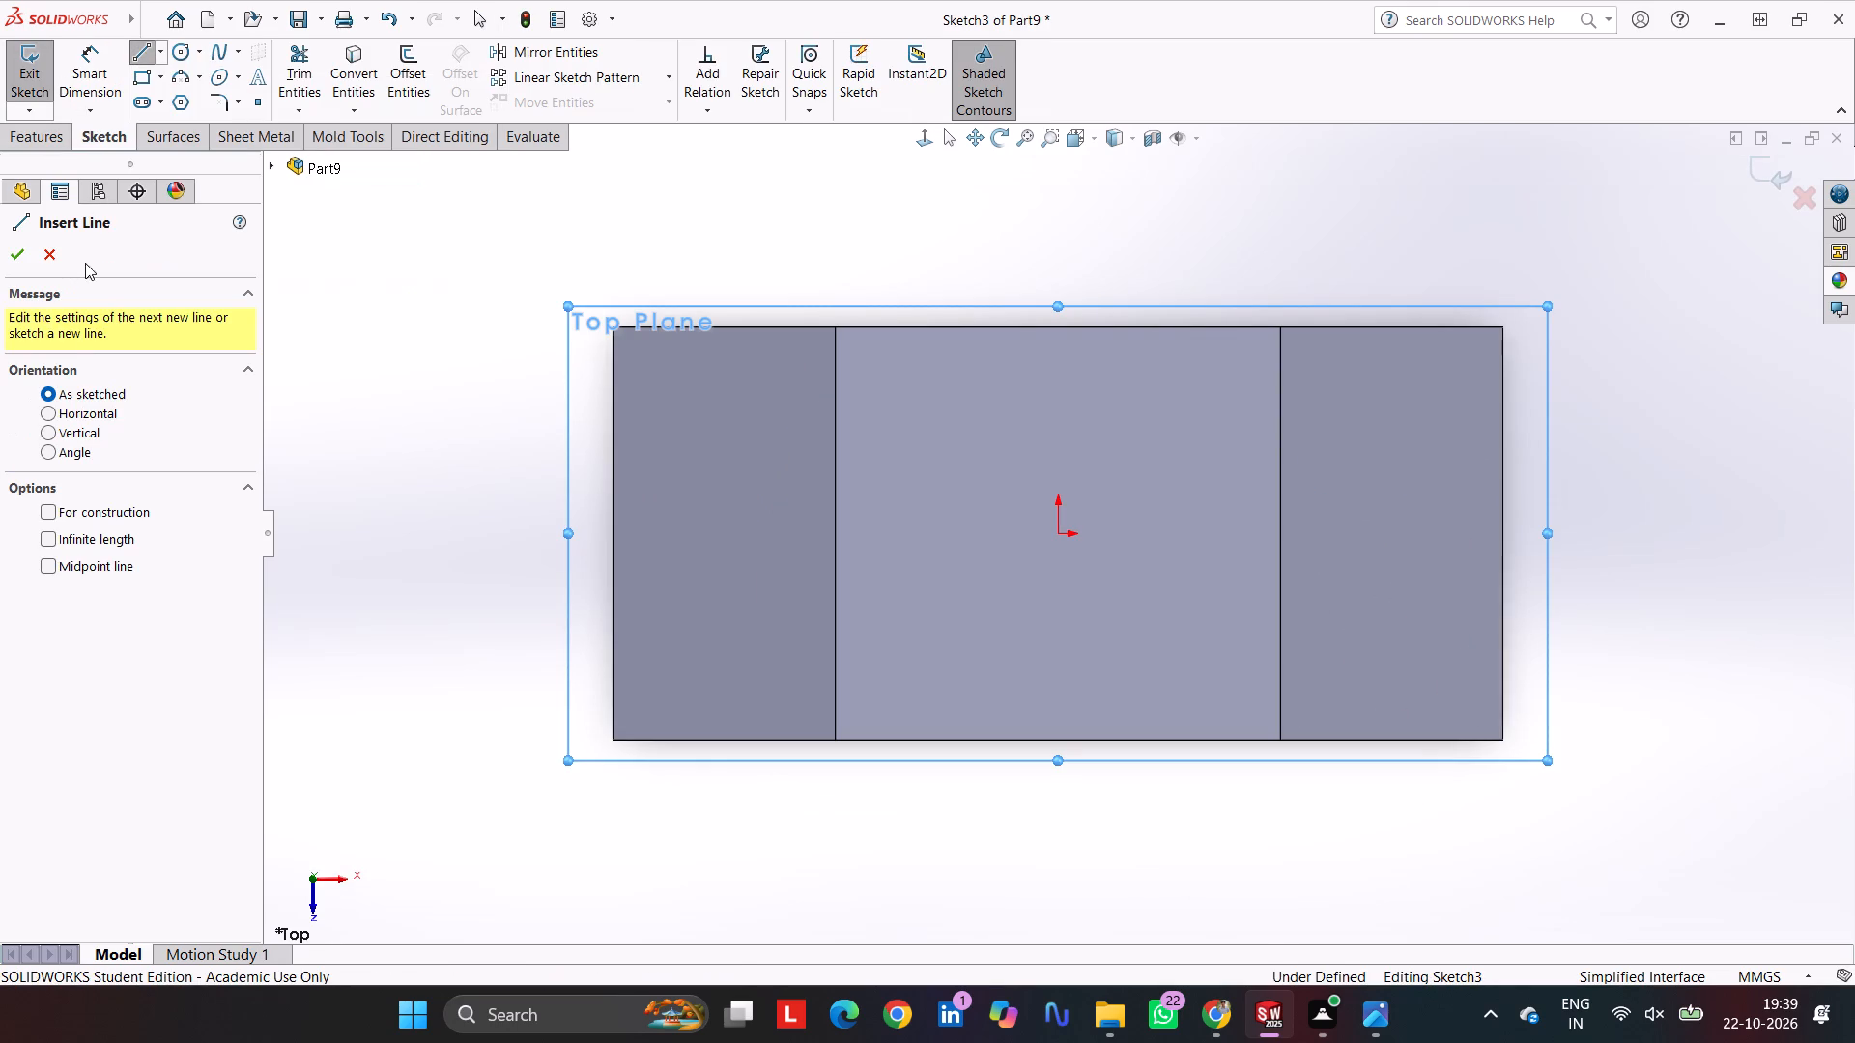
left_click(80, 421)
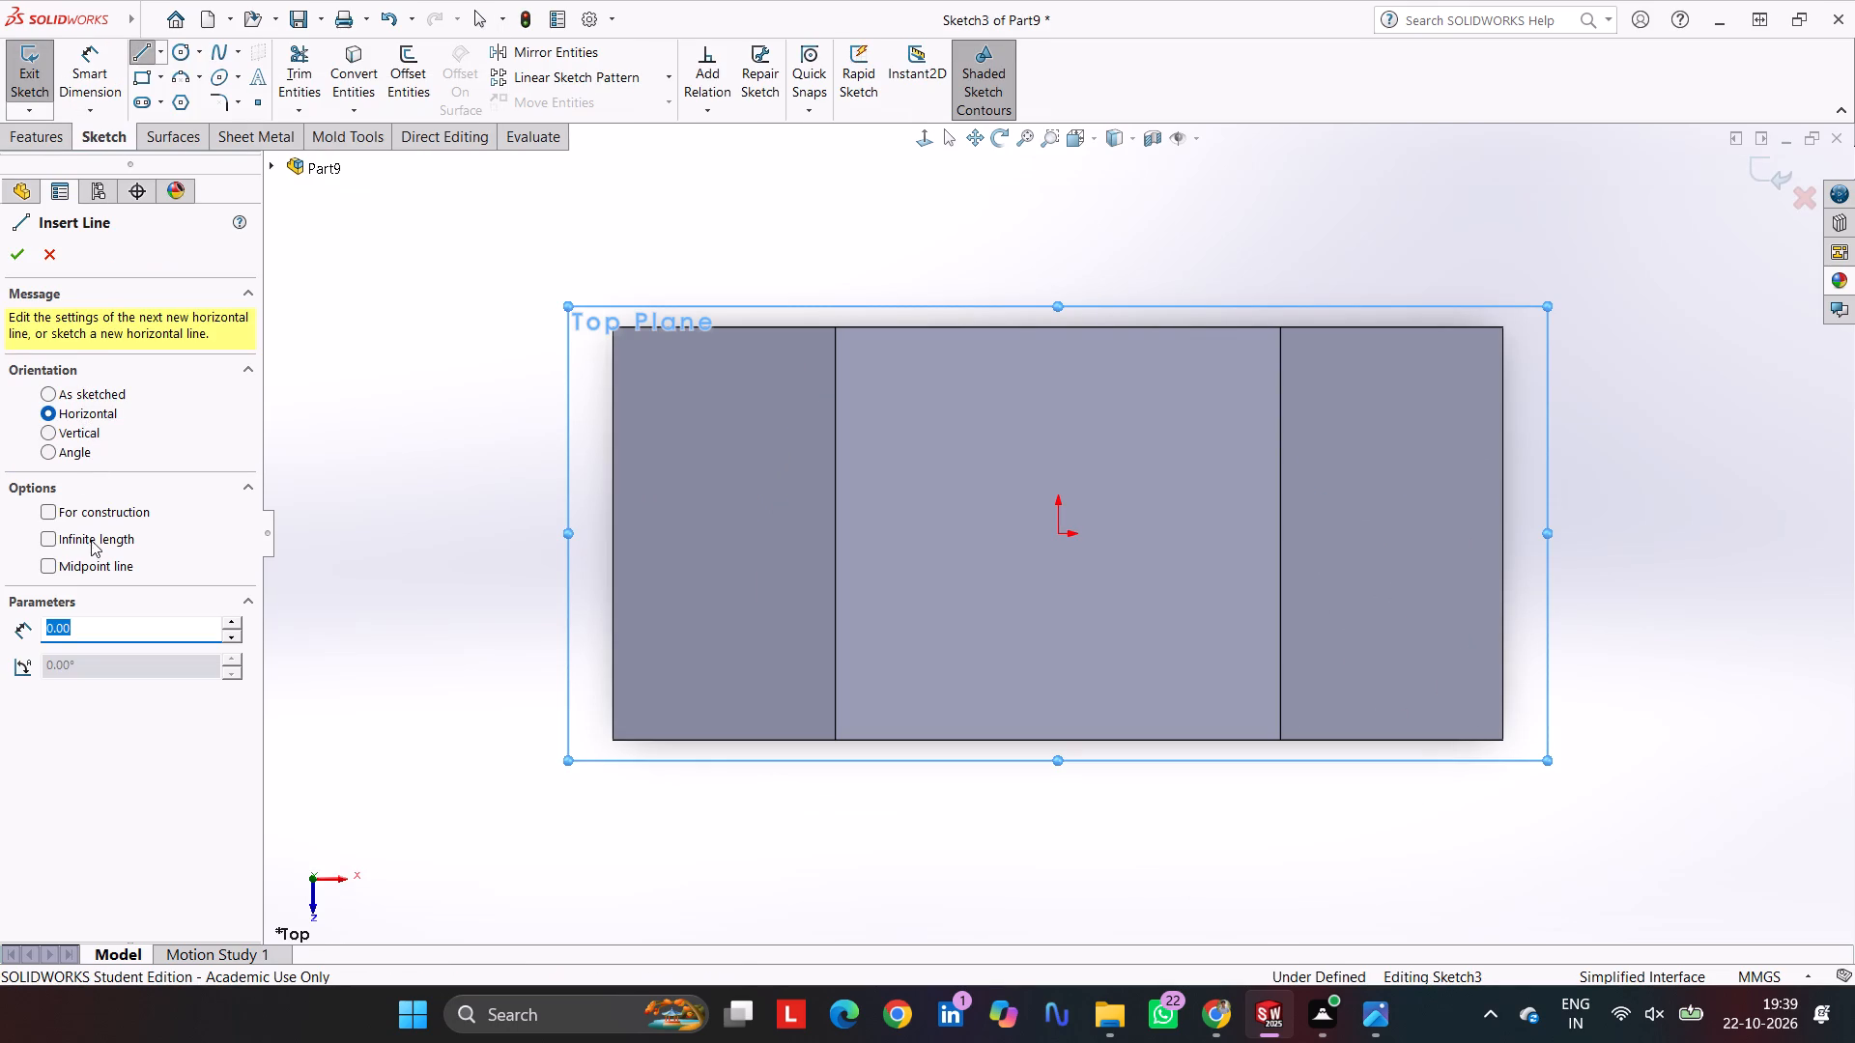
left_click(91, 544)
left_click(90, 517)
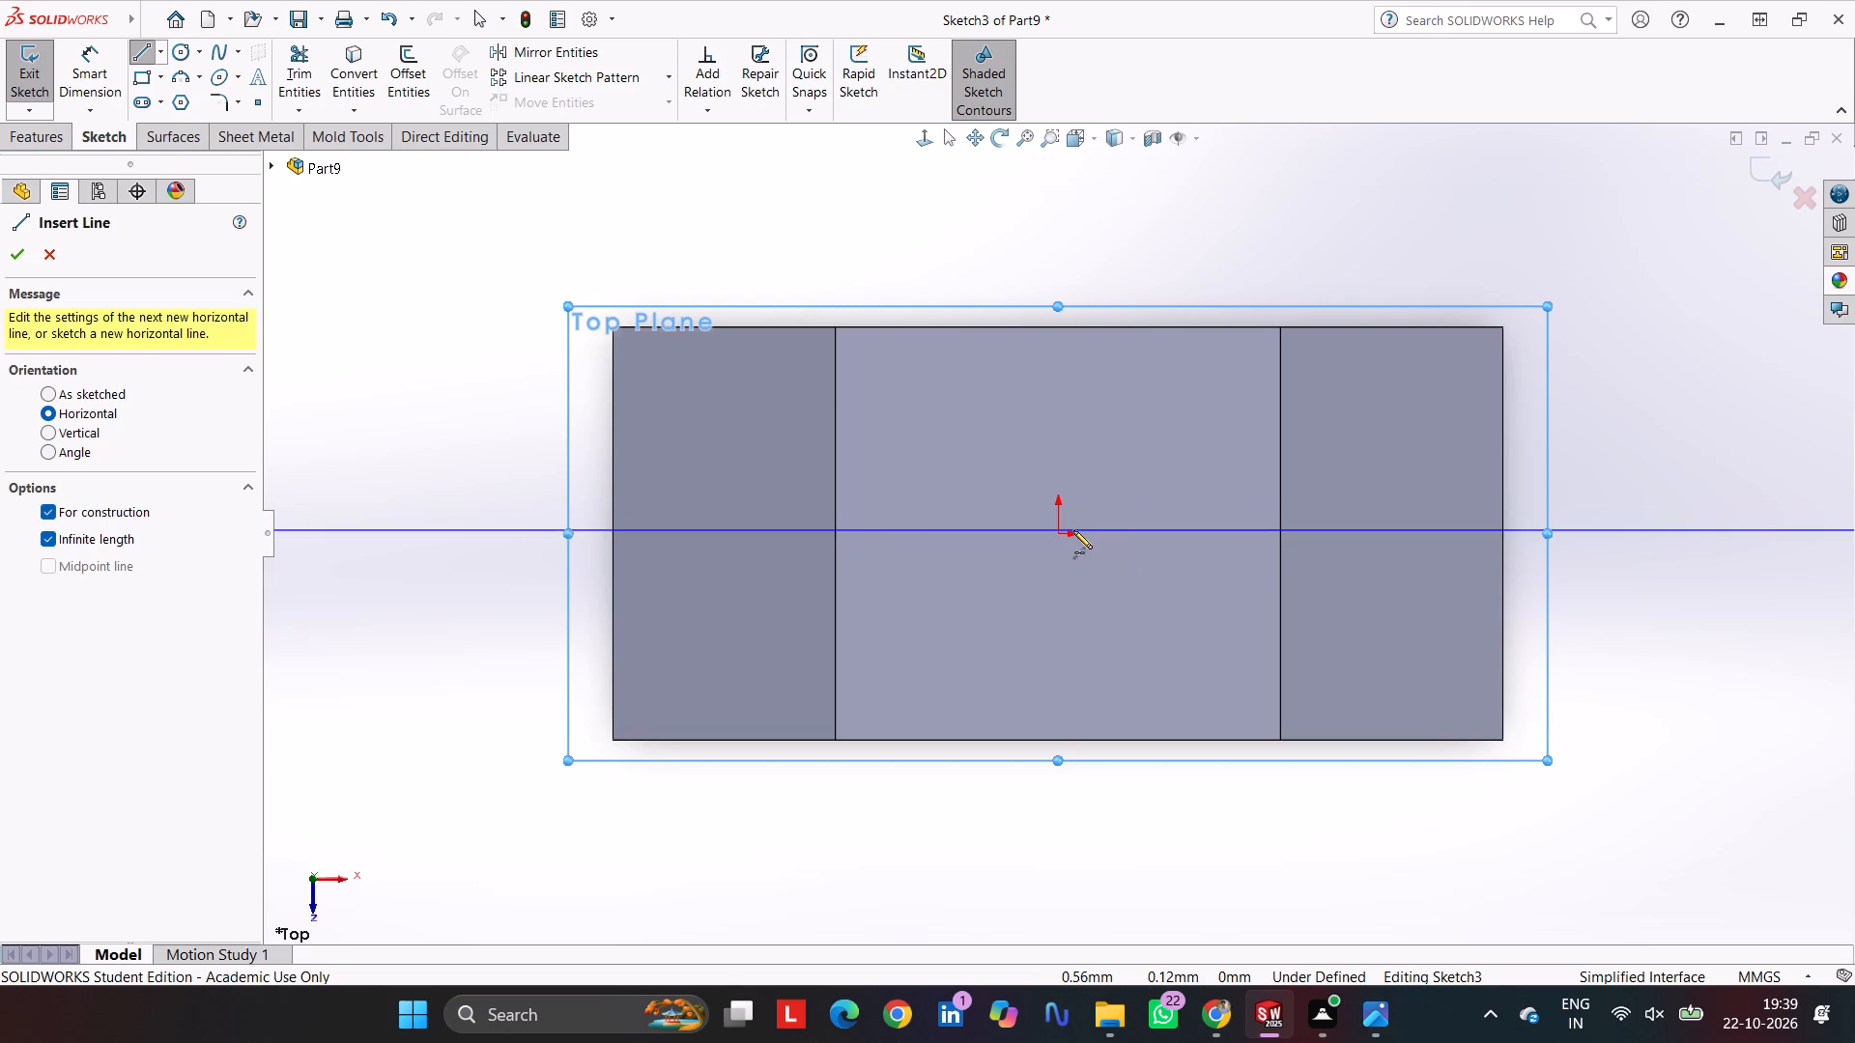
left_click(1058, 530)
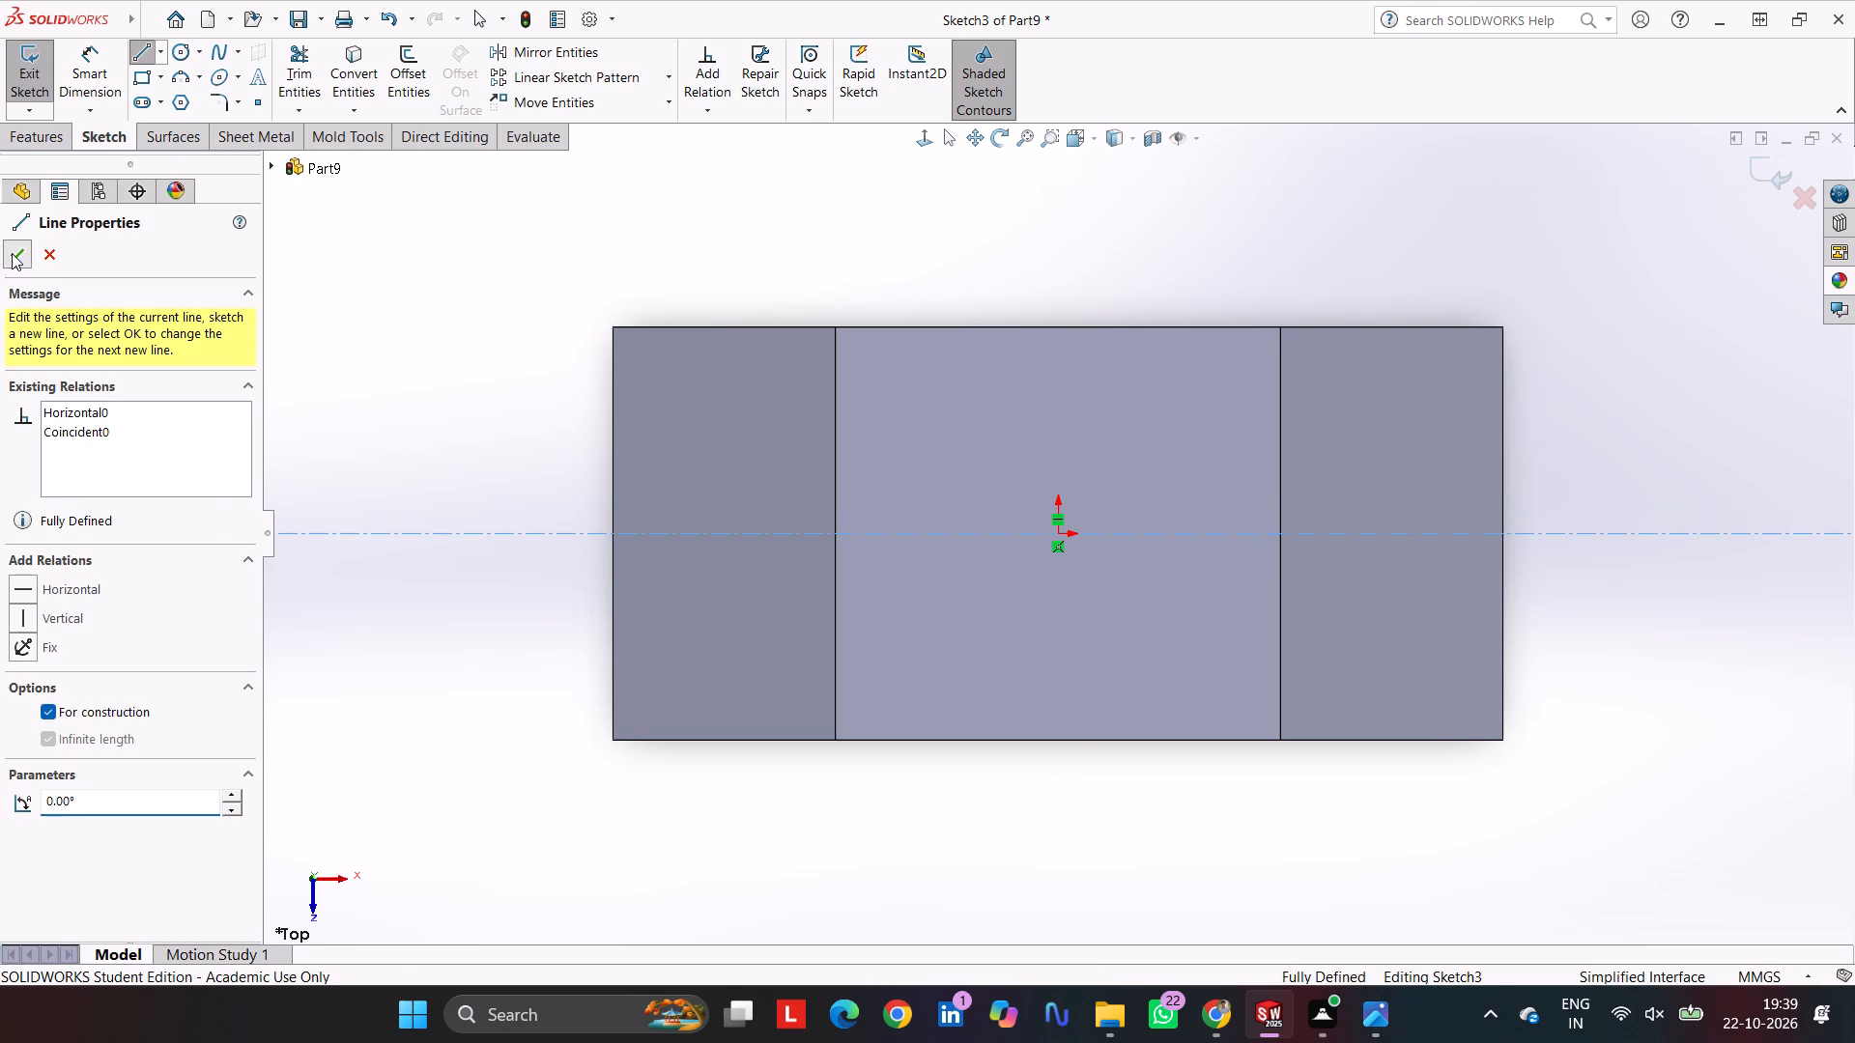
left_click(12, 253)
left_click(66, 437)
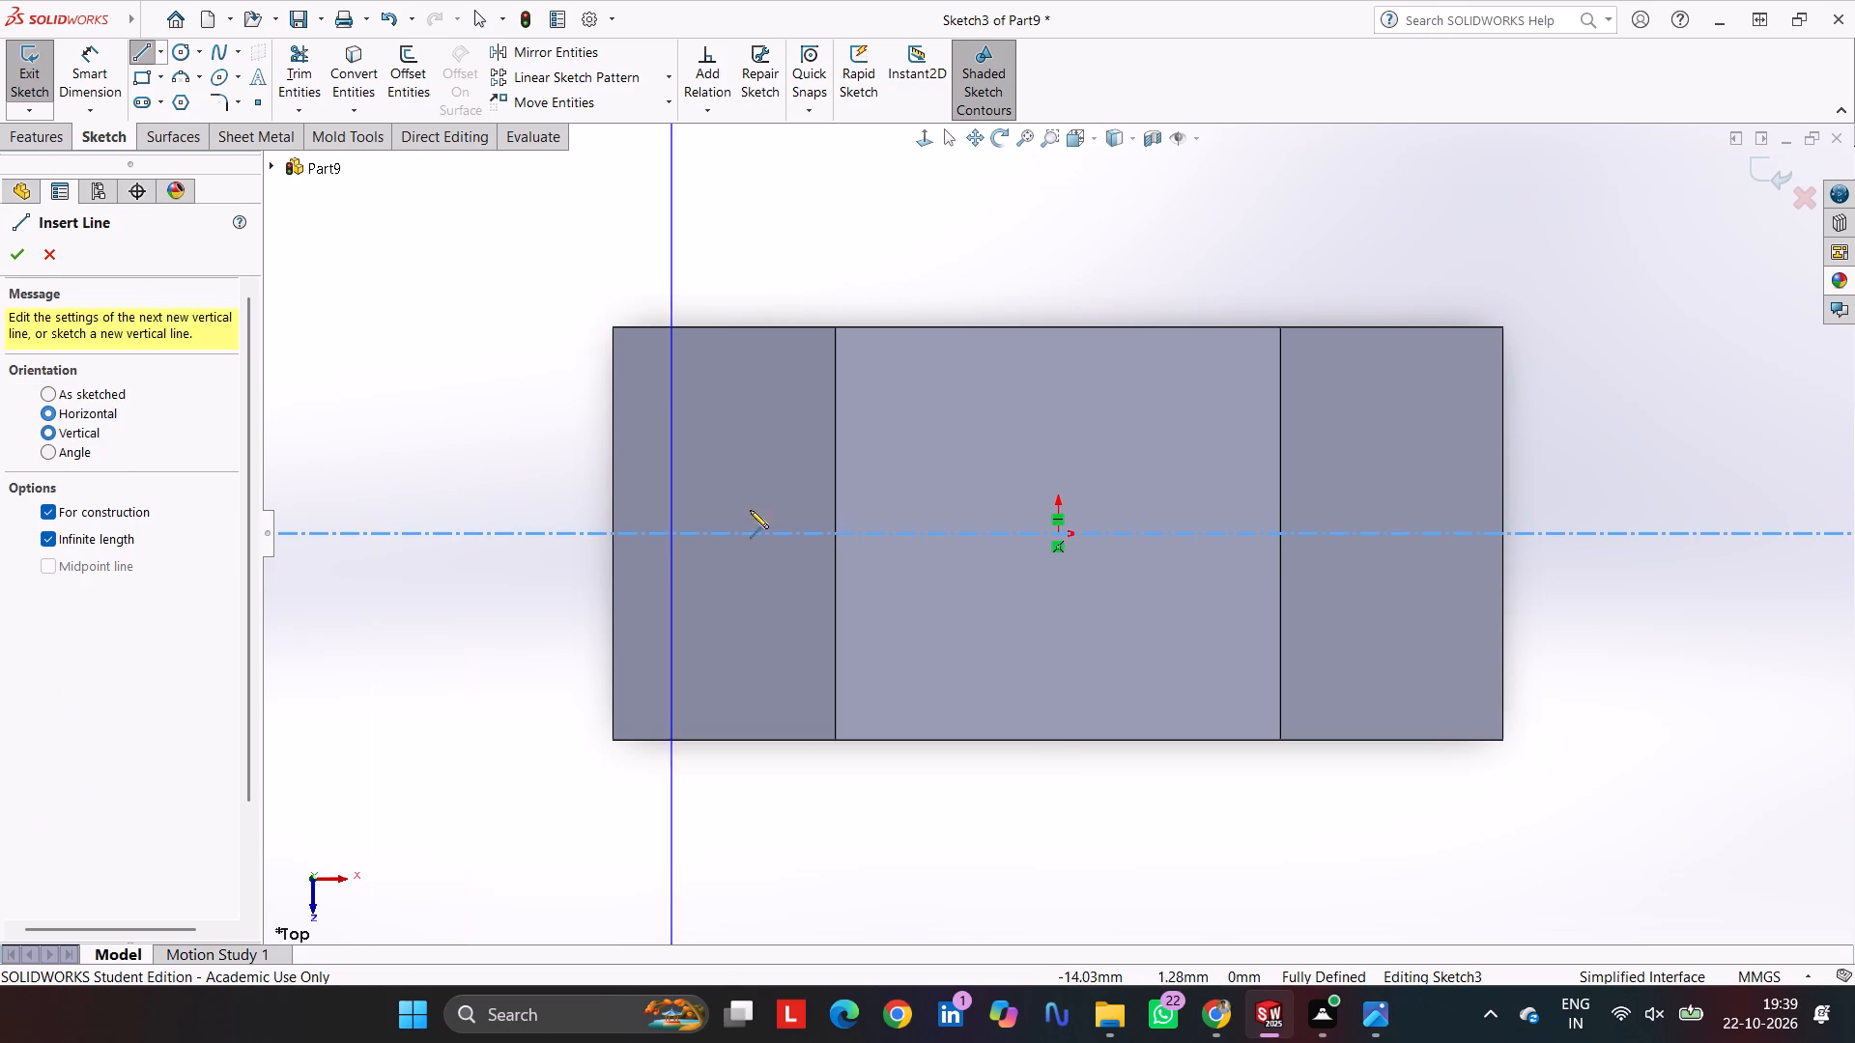
left_click(1057, 538)
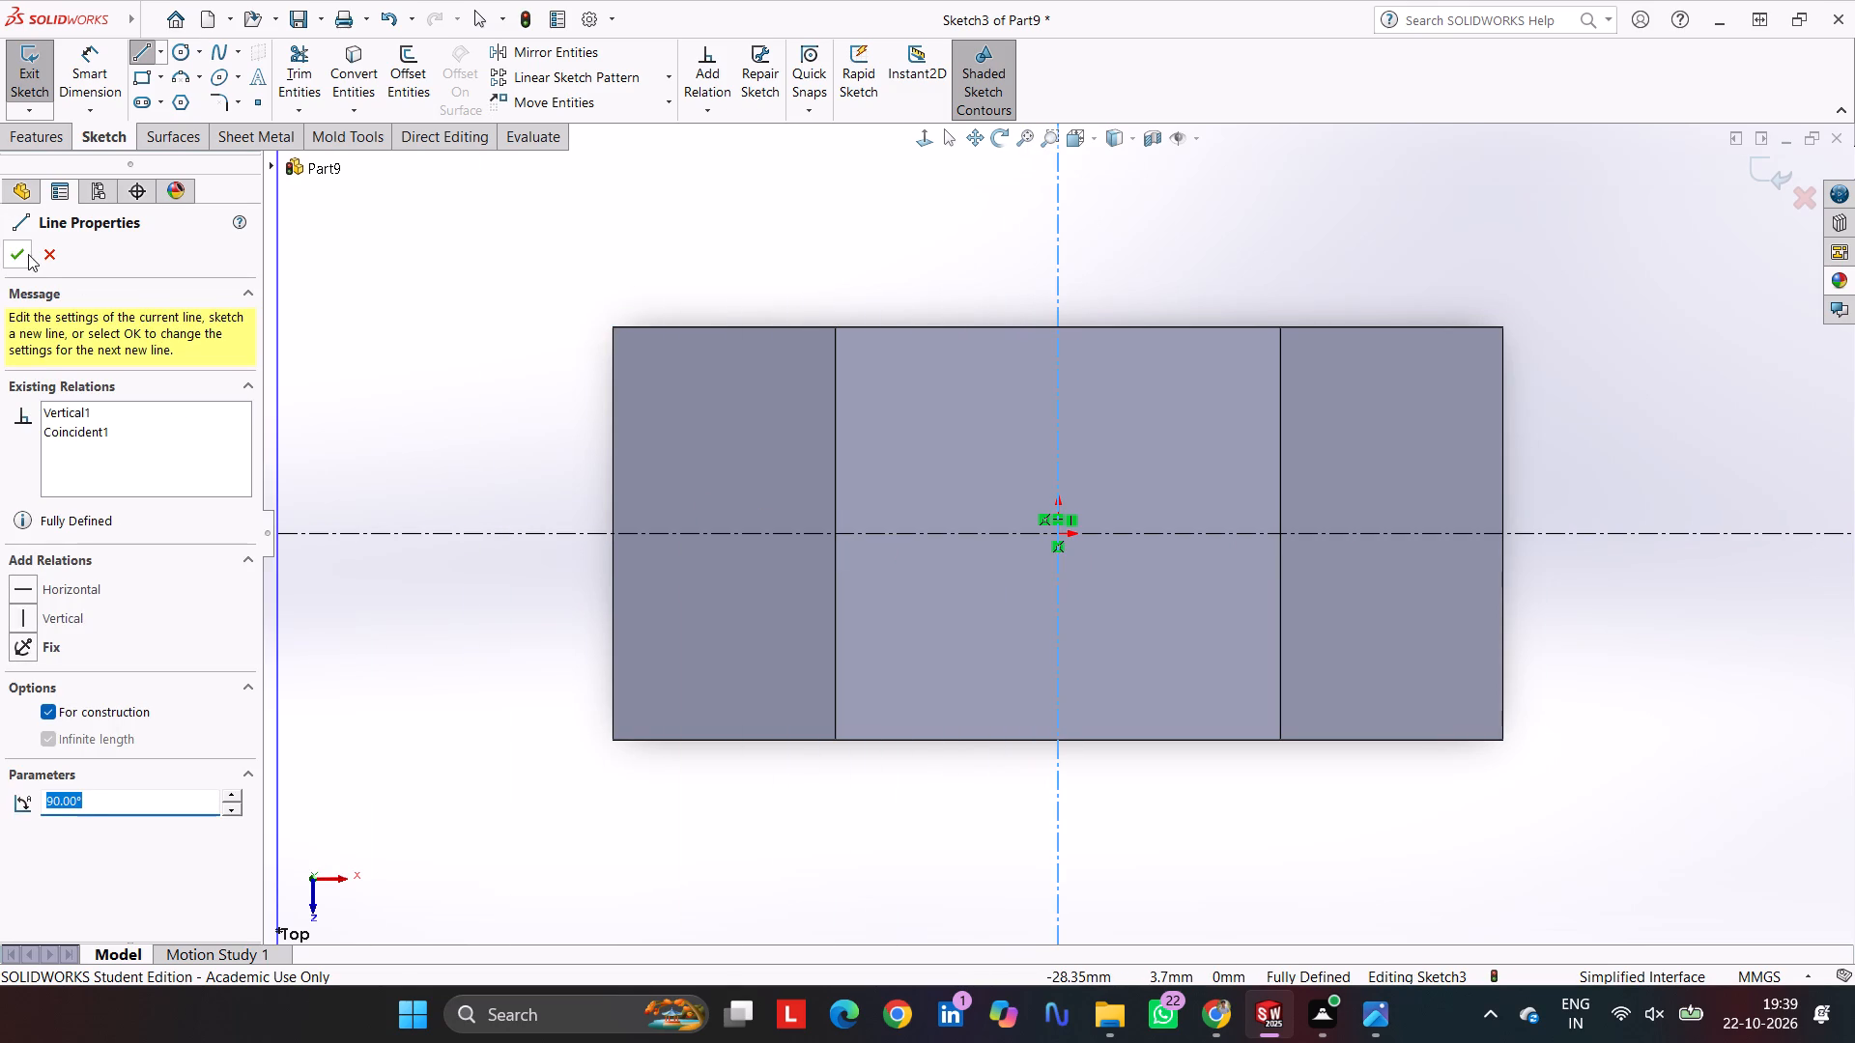
left_click(20, 254)
left_click(4, 263)
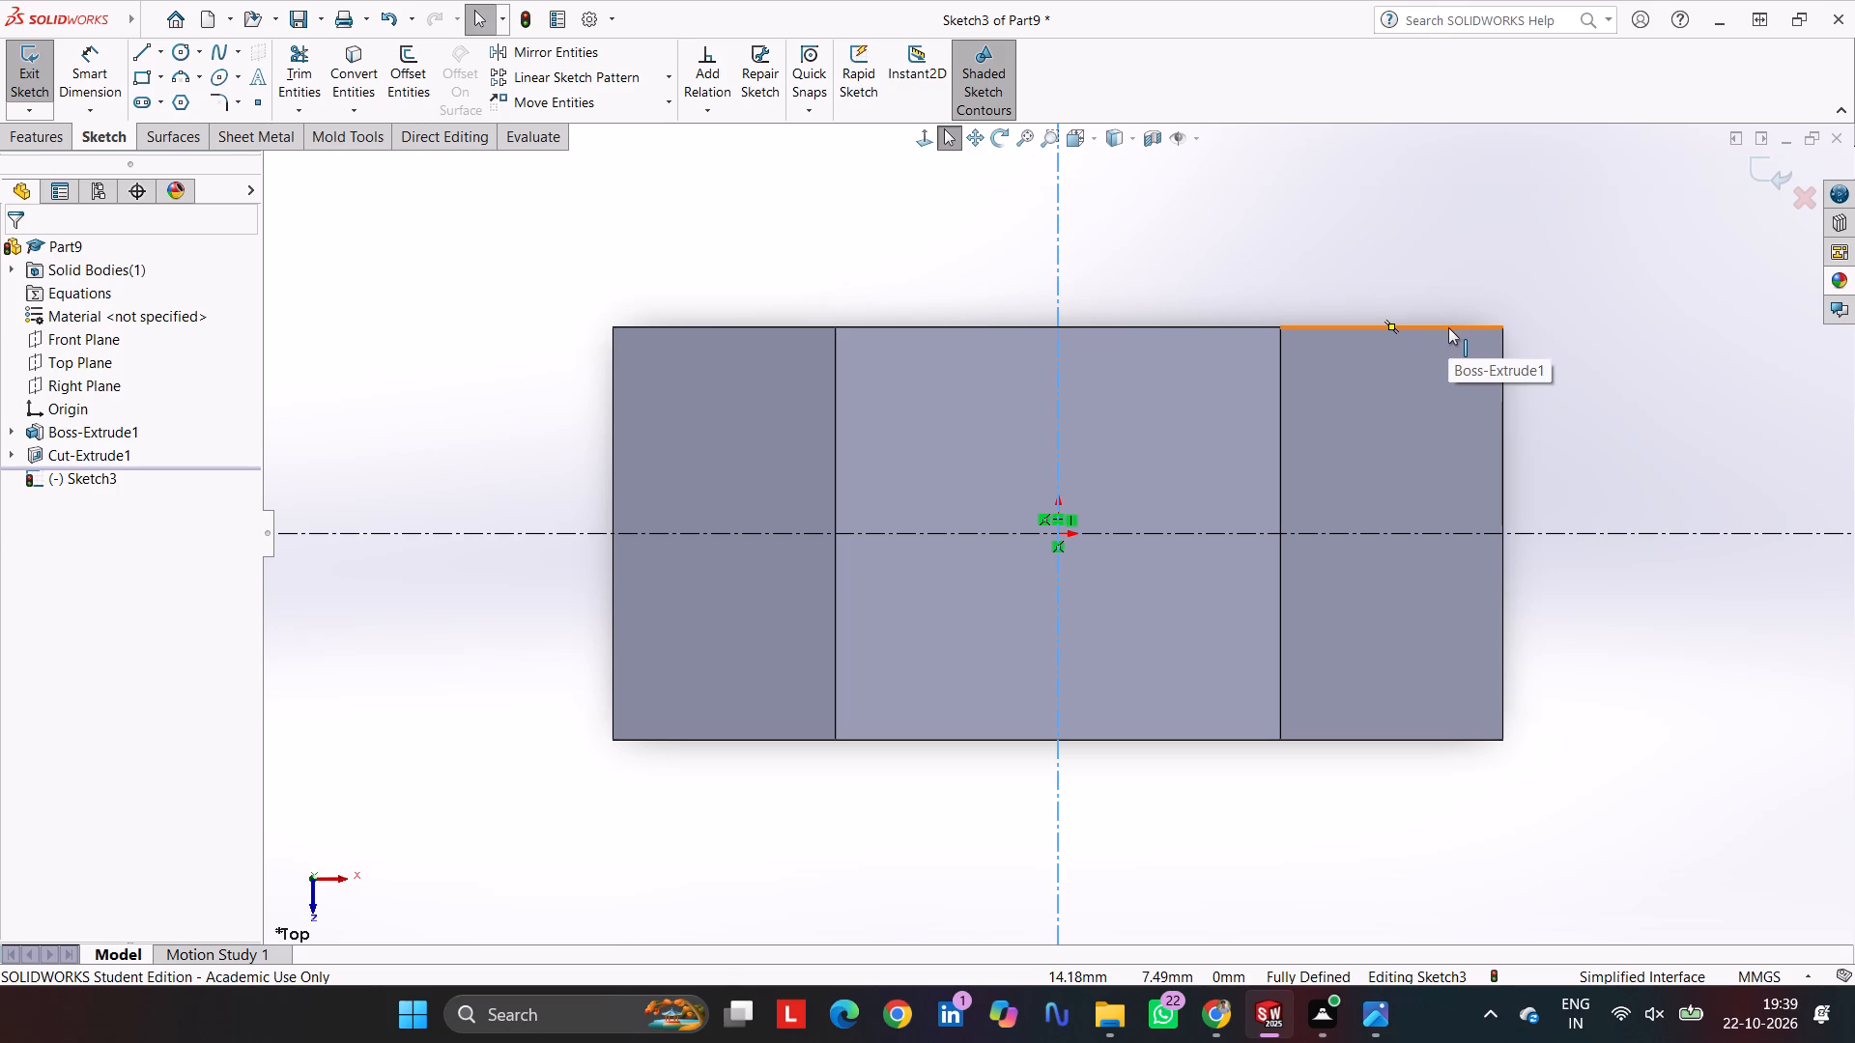
Sketch closed right triangles on the nut profile's upper and lower right corners, legs about 2.4 by 1.7 mm and 2.4 by 1.8 mm.
left_click(1448, 327)
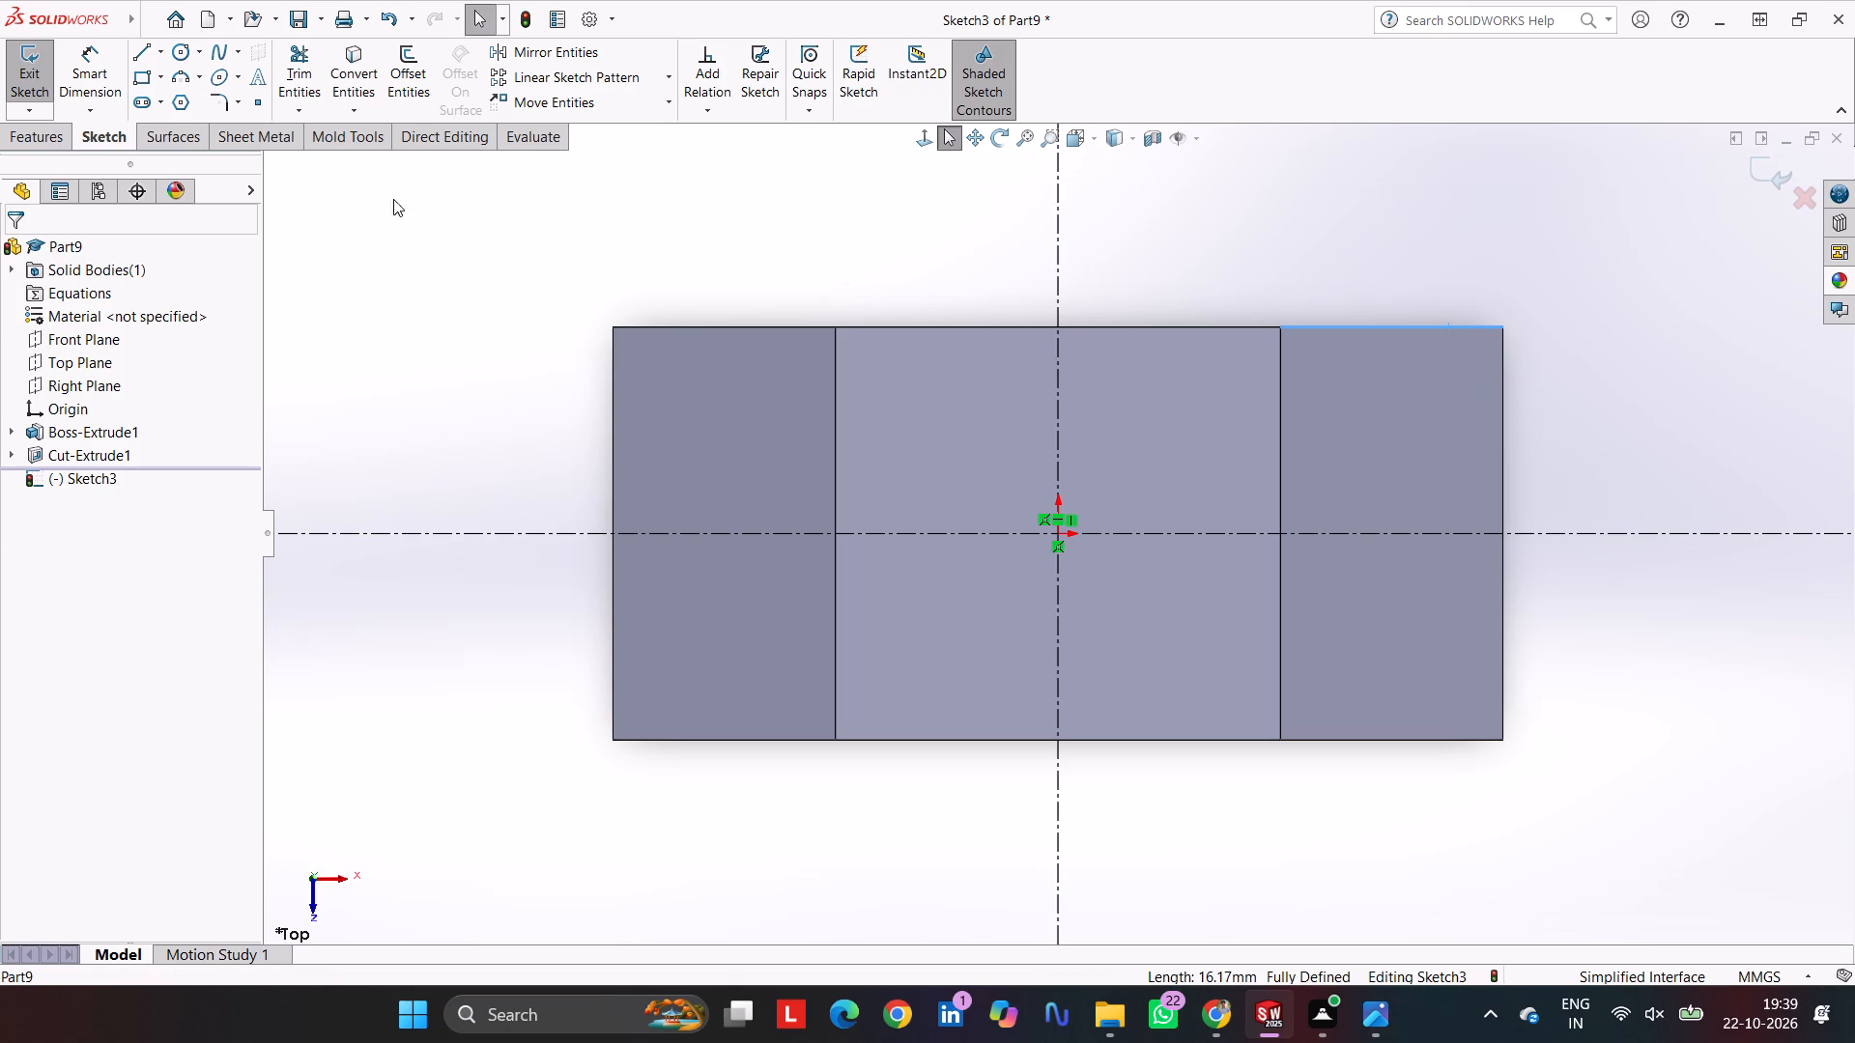
left_click(138, 52)
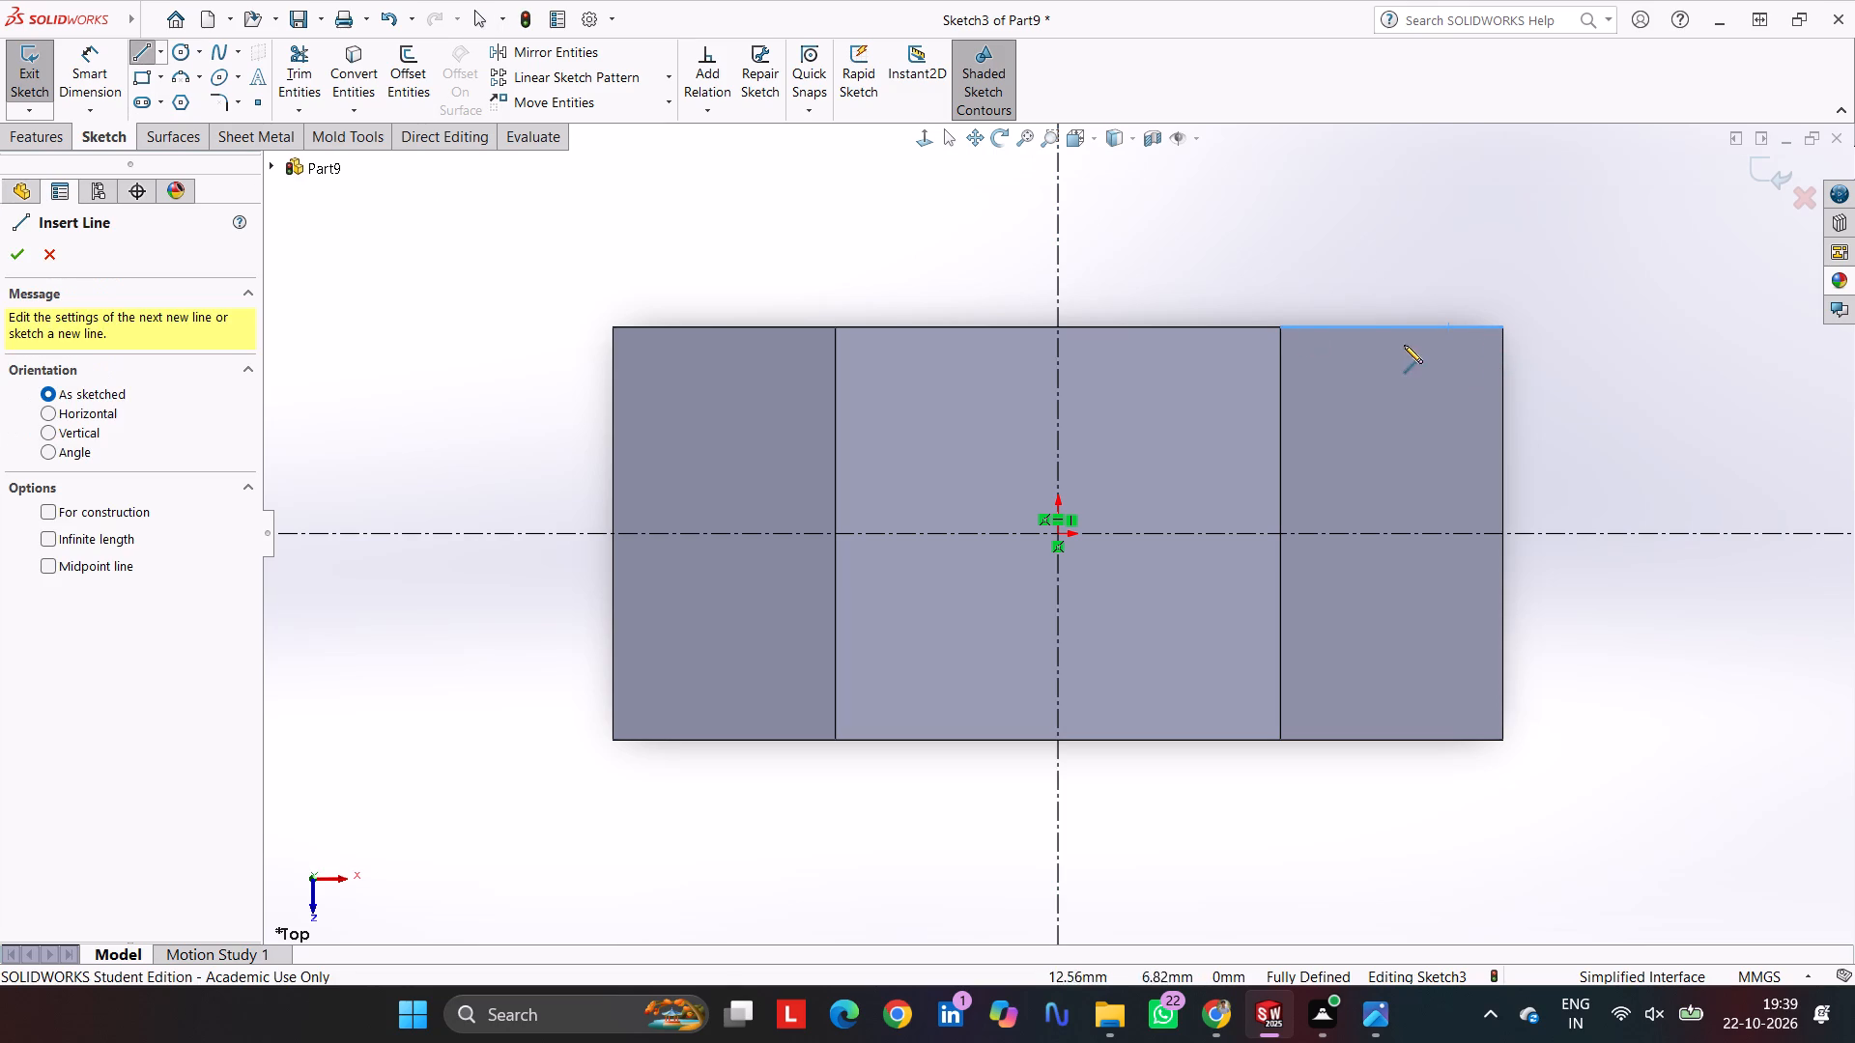
left_click(1501, 328)
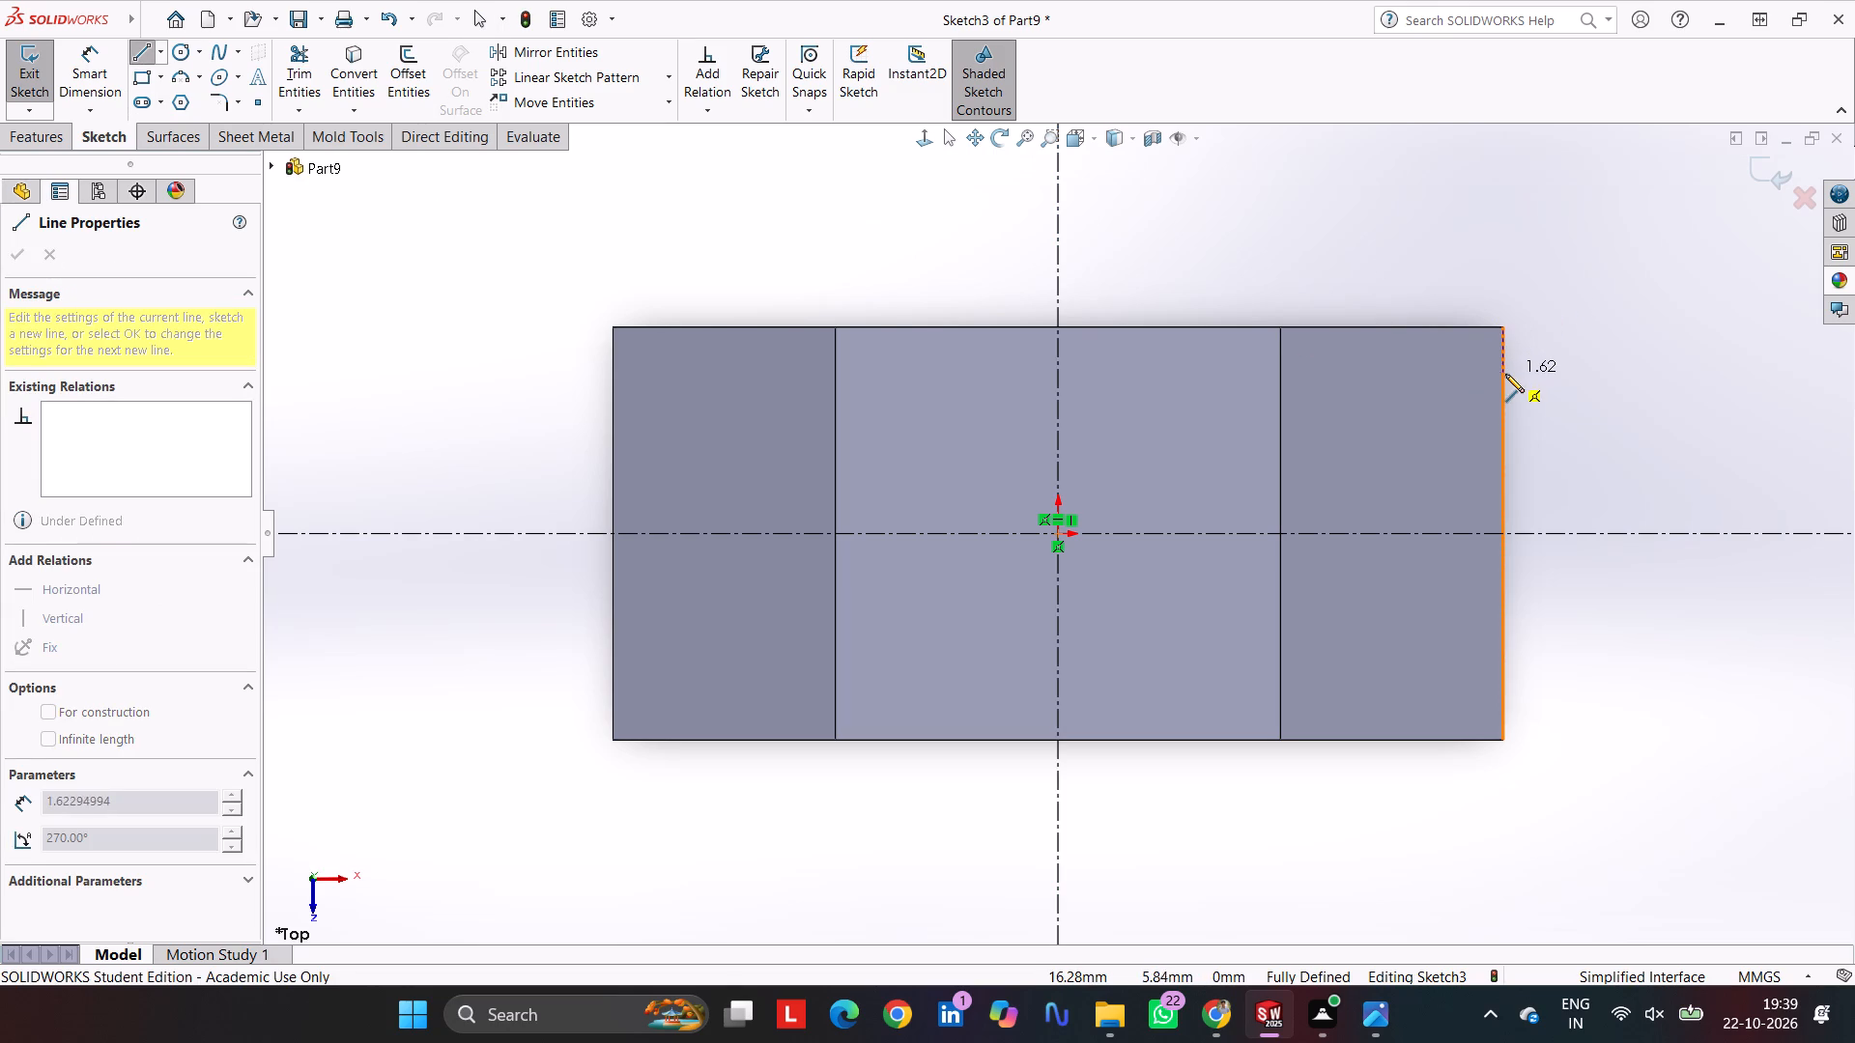
left_click(1505, 374)
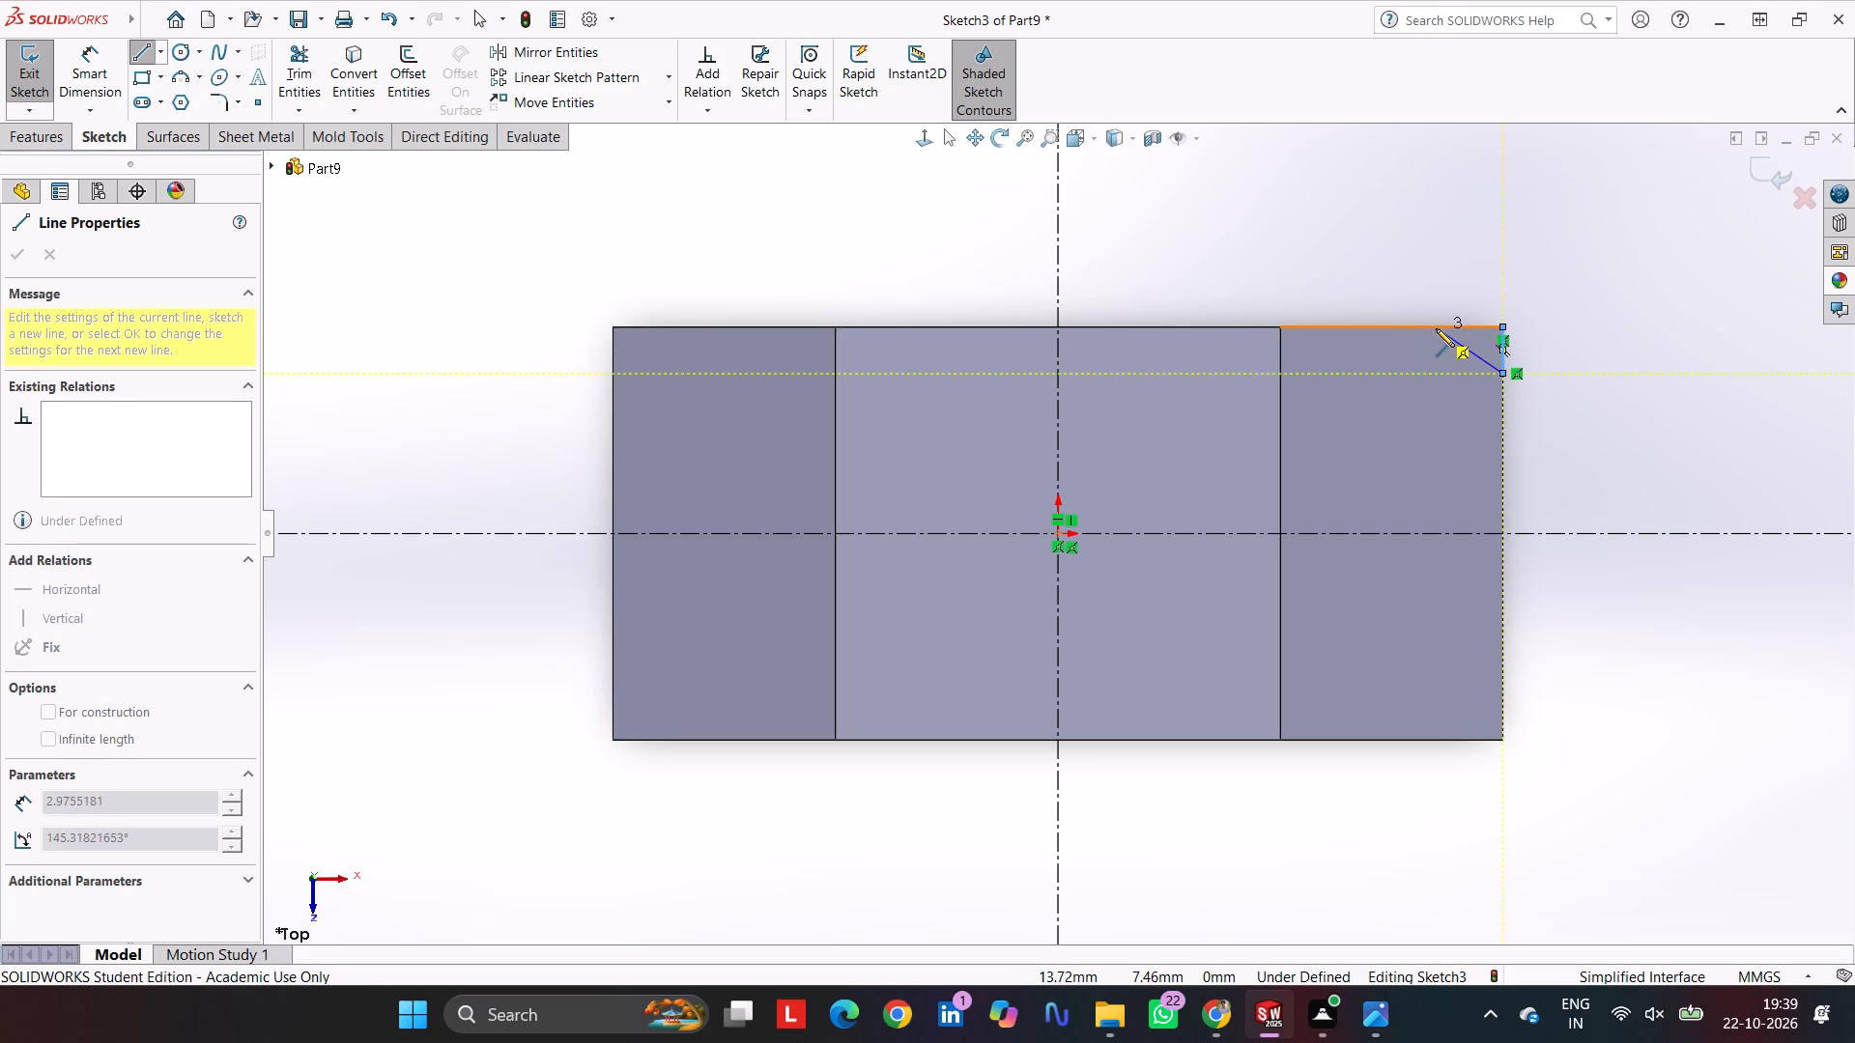
left_click(1436, 328)
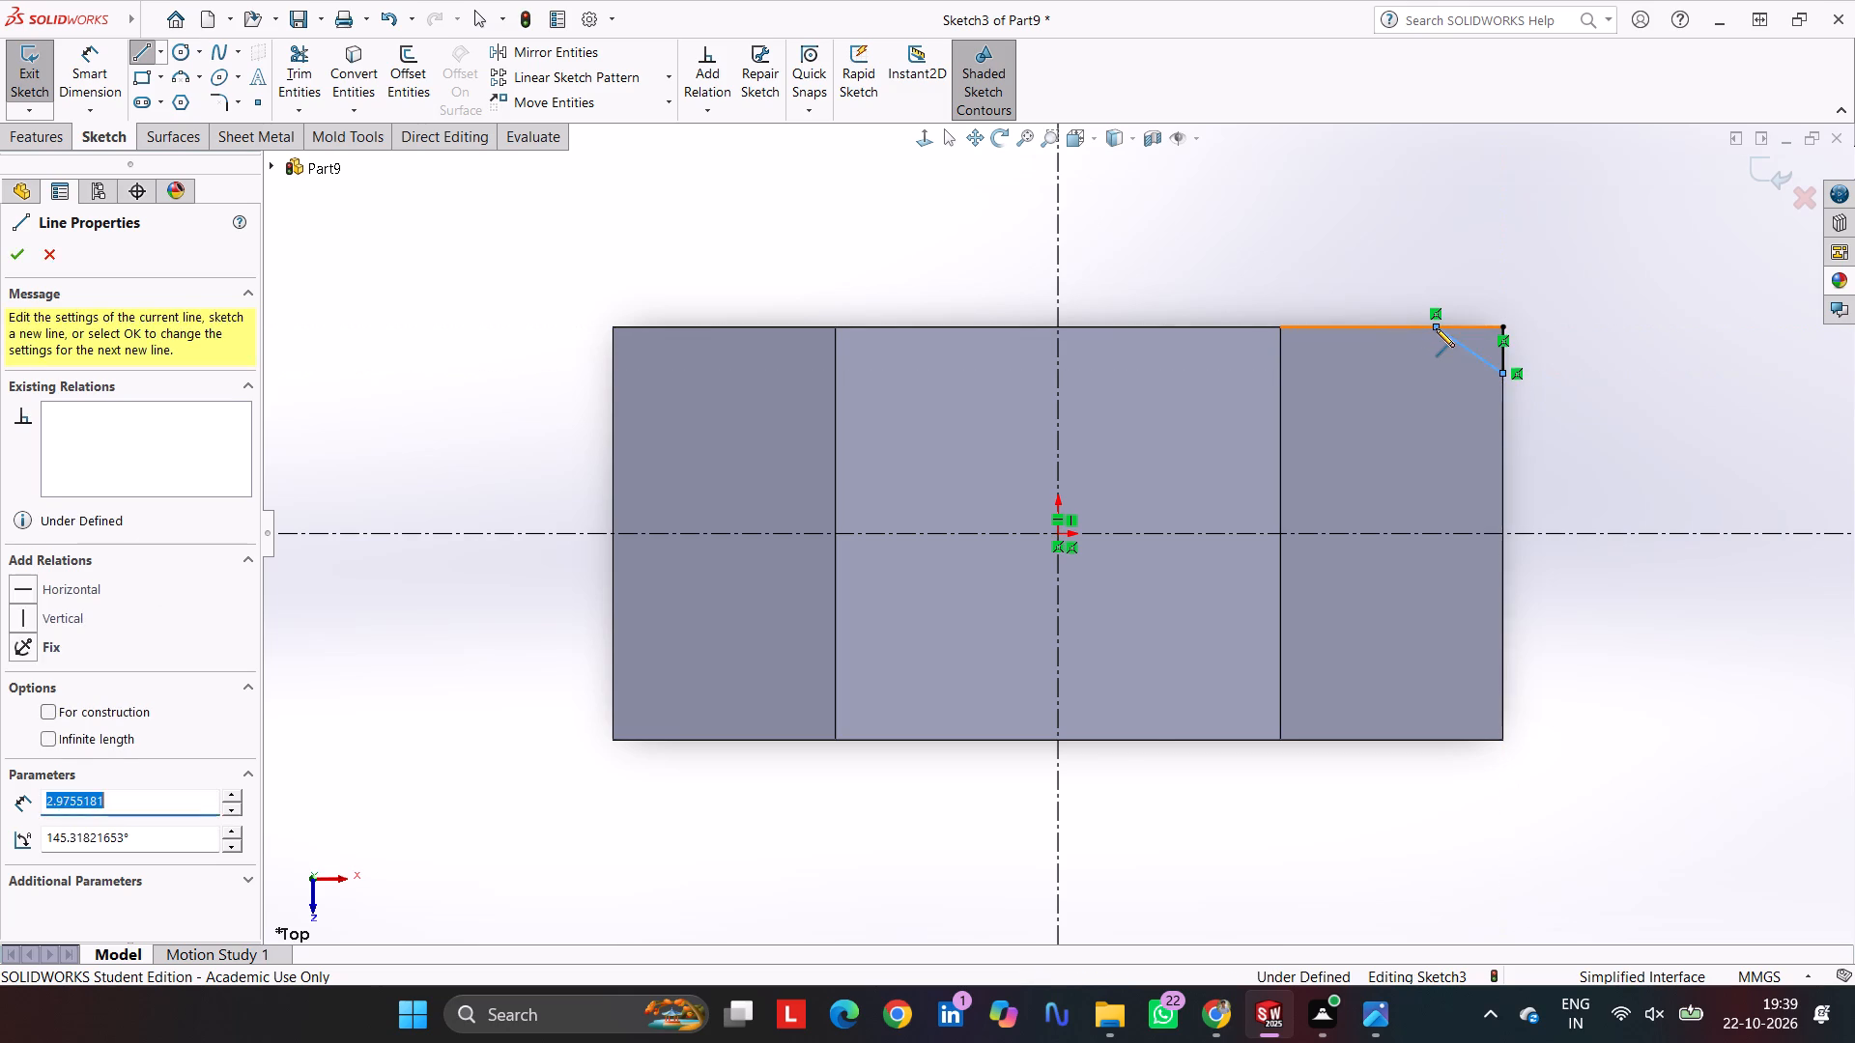
left_click(1499, 326)
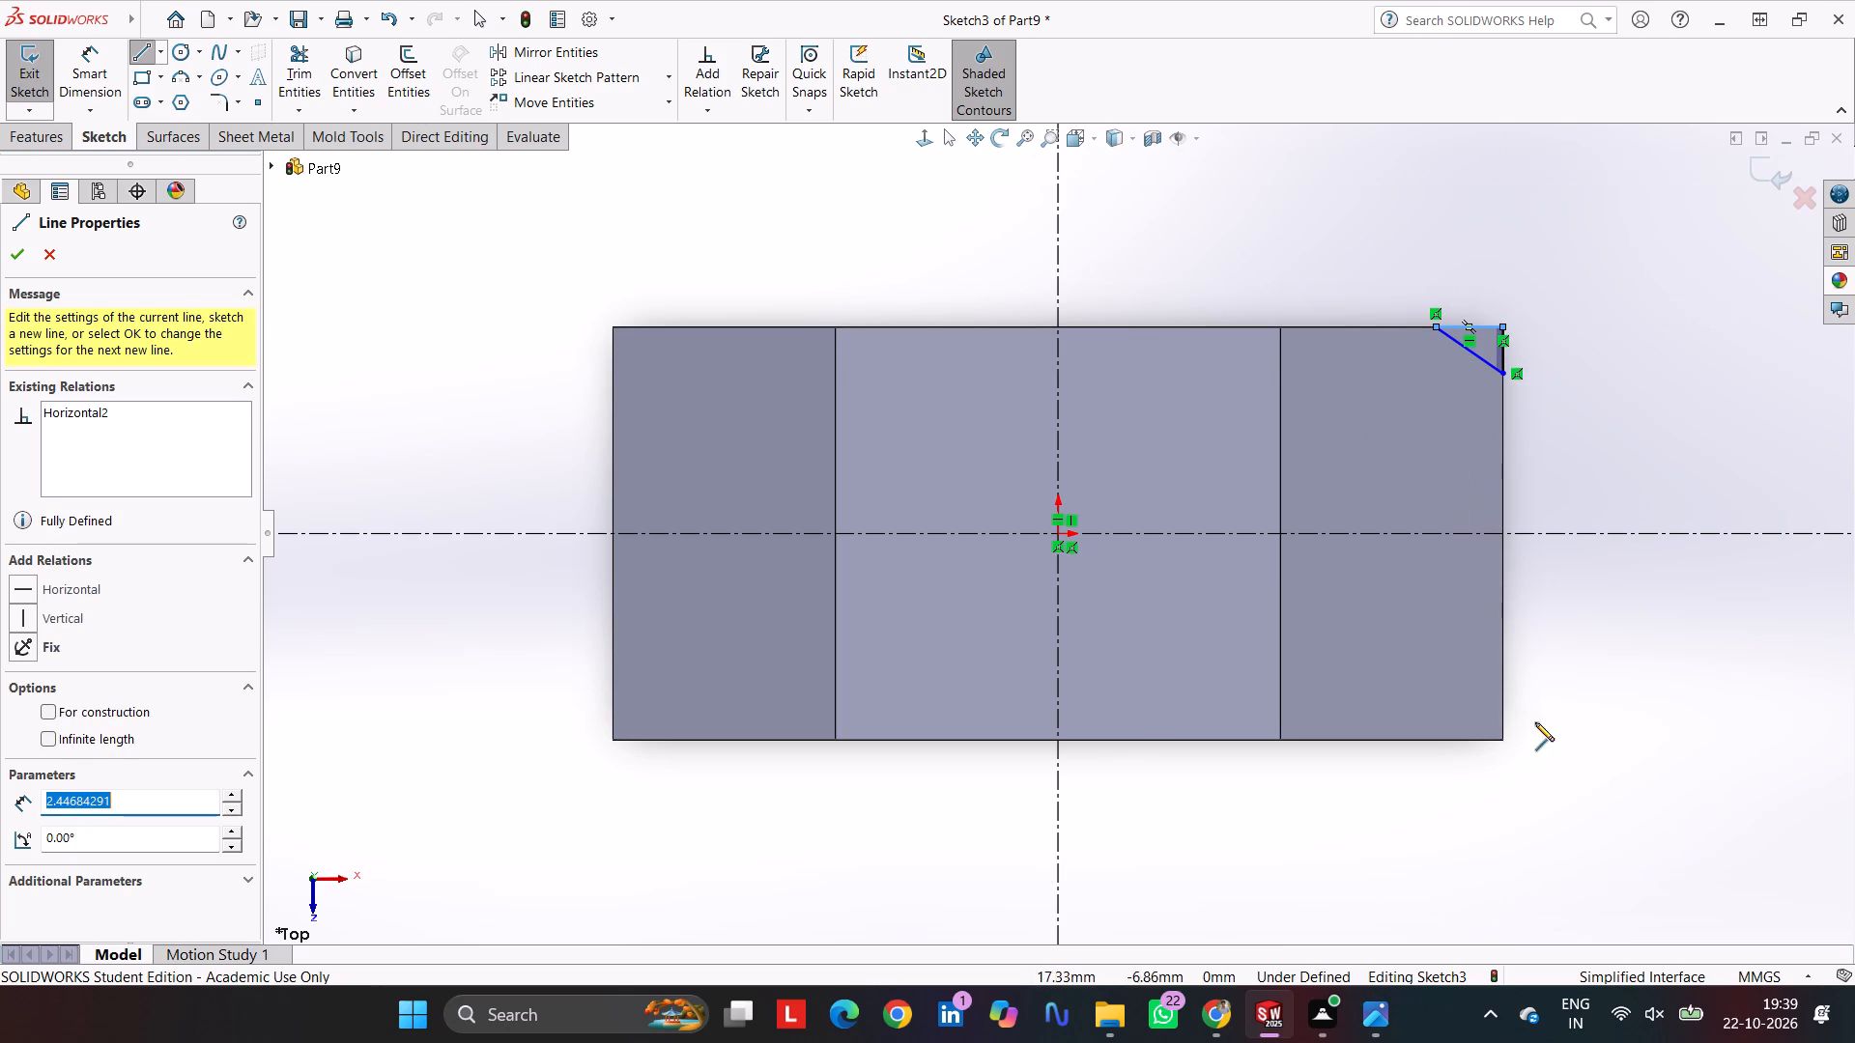
left_click(1504, 743)
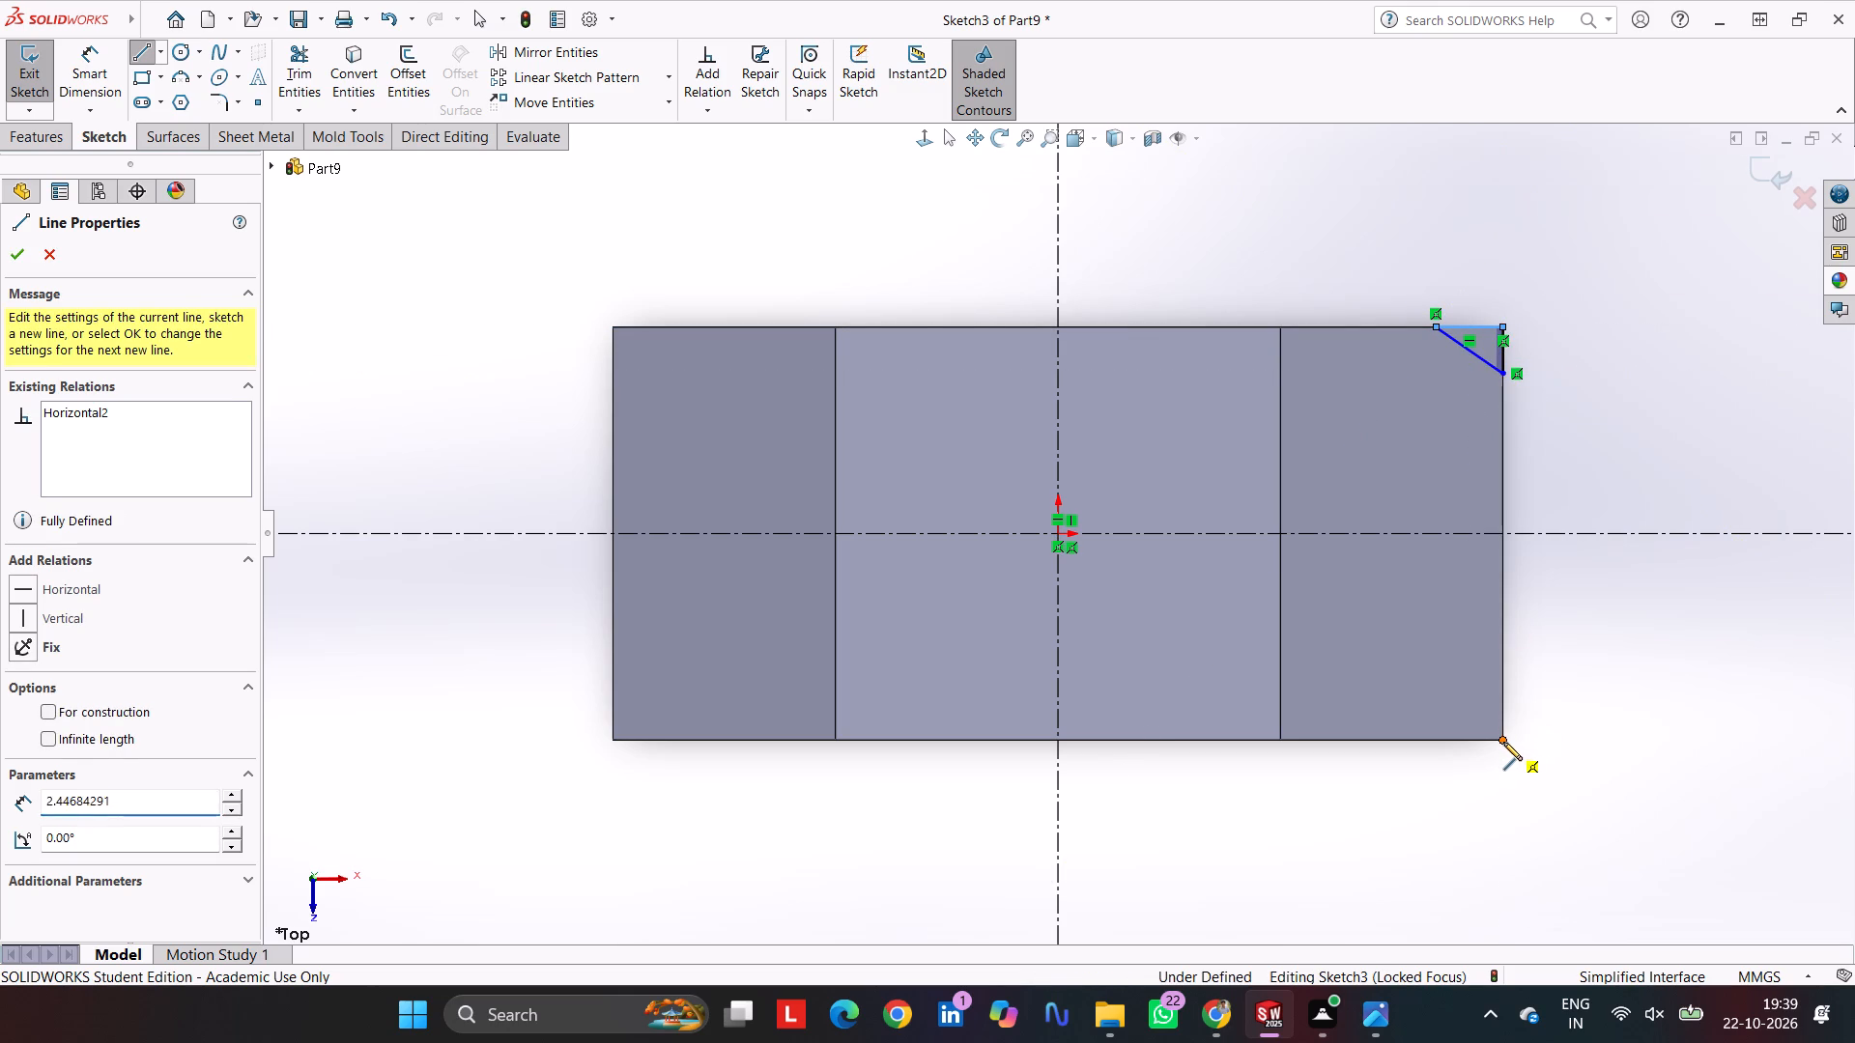
left_click(1503, 691)
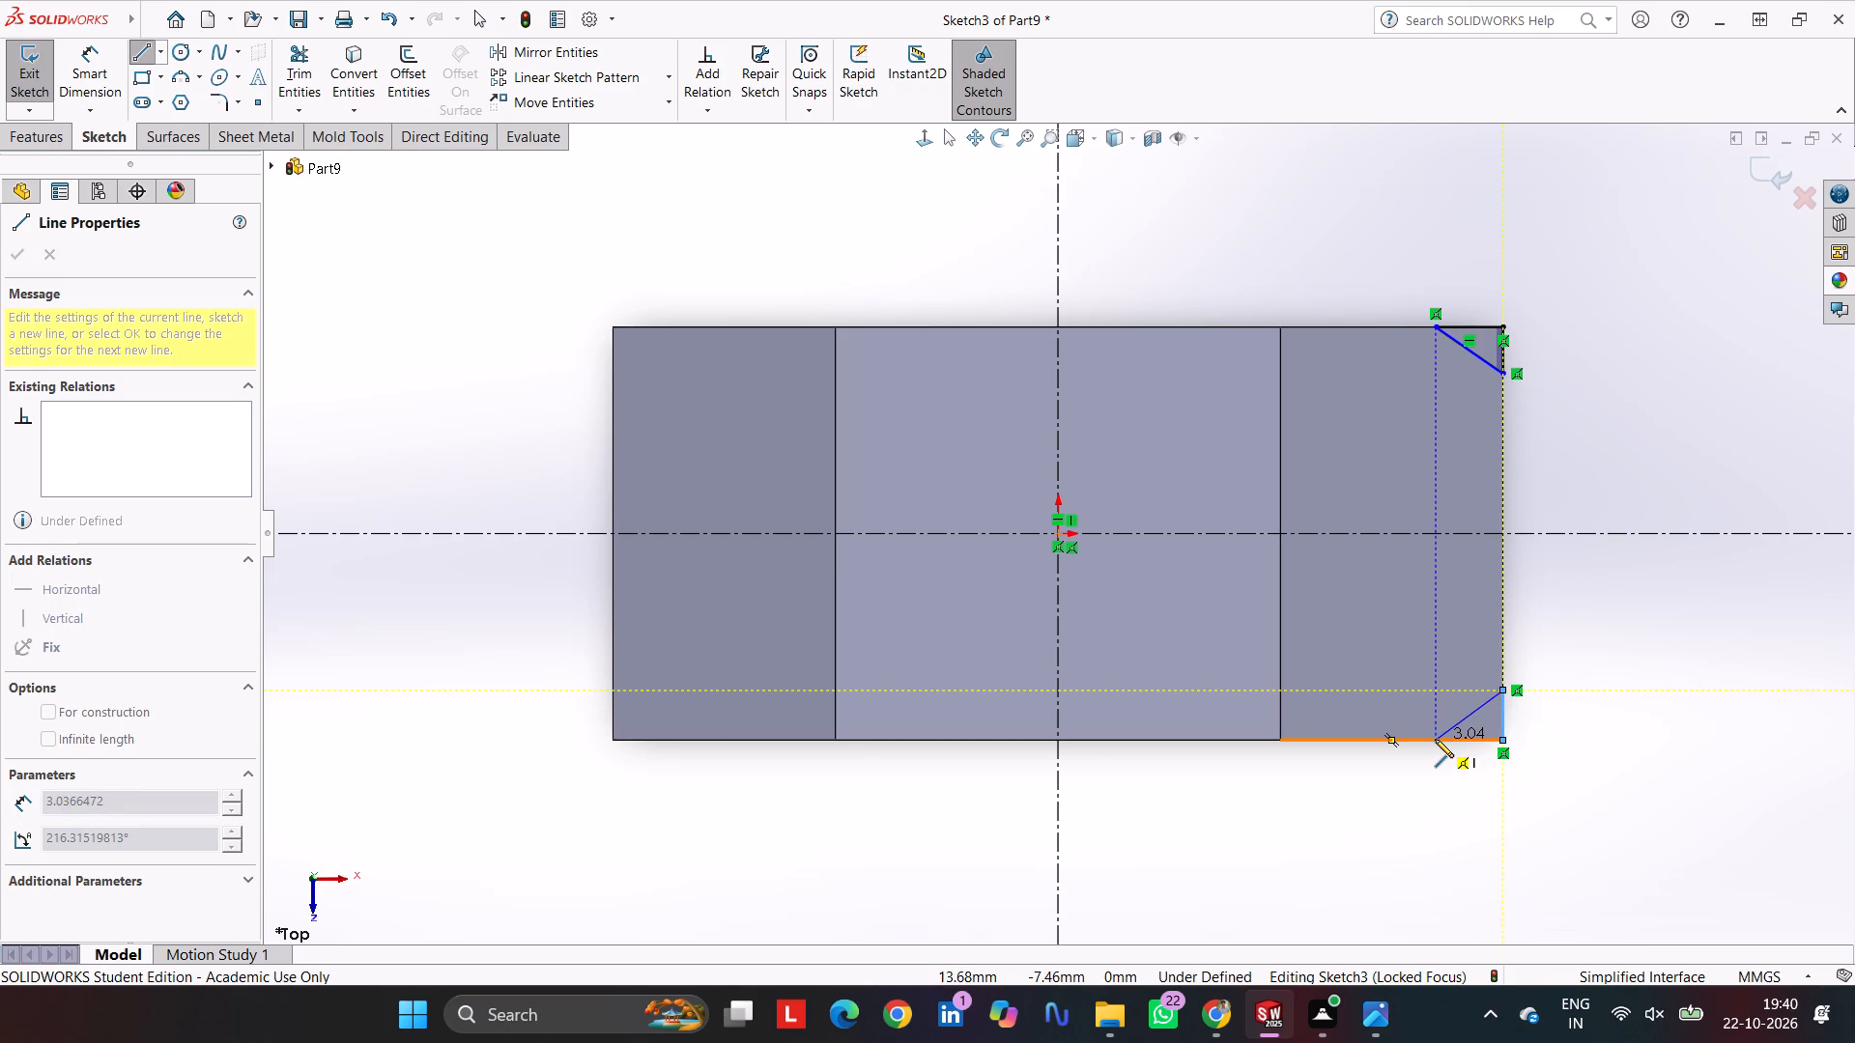
left_click(1435, 739)
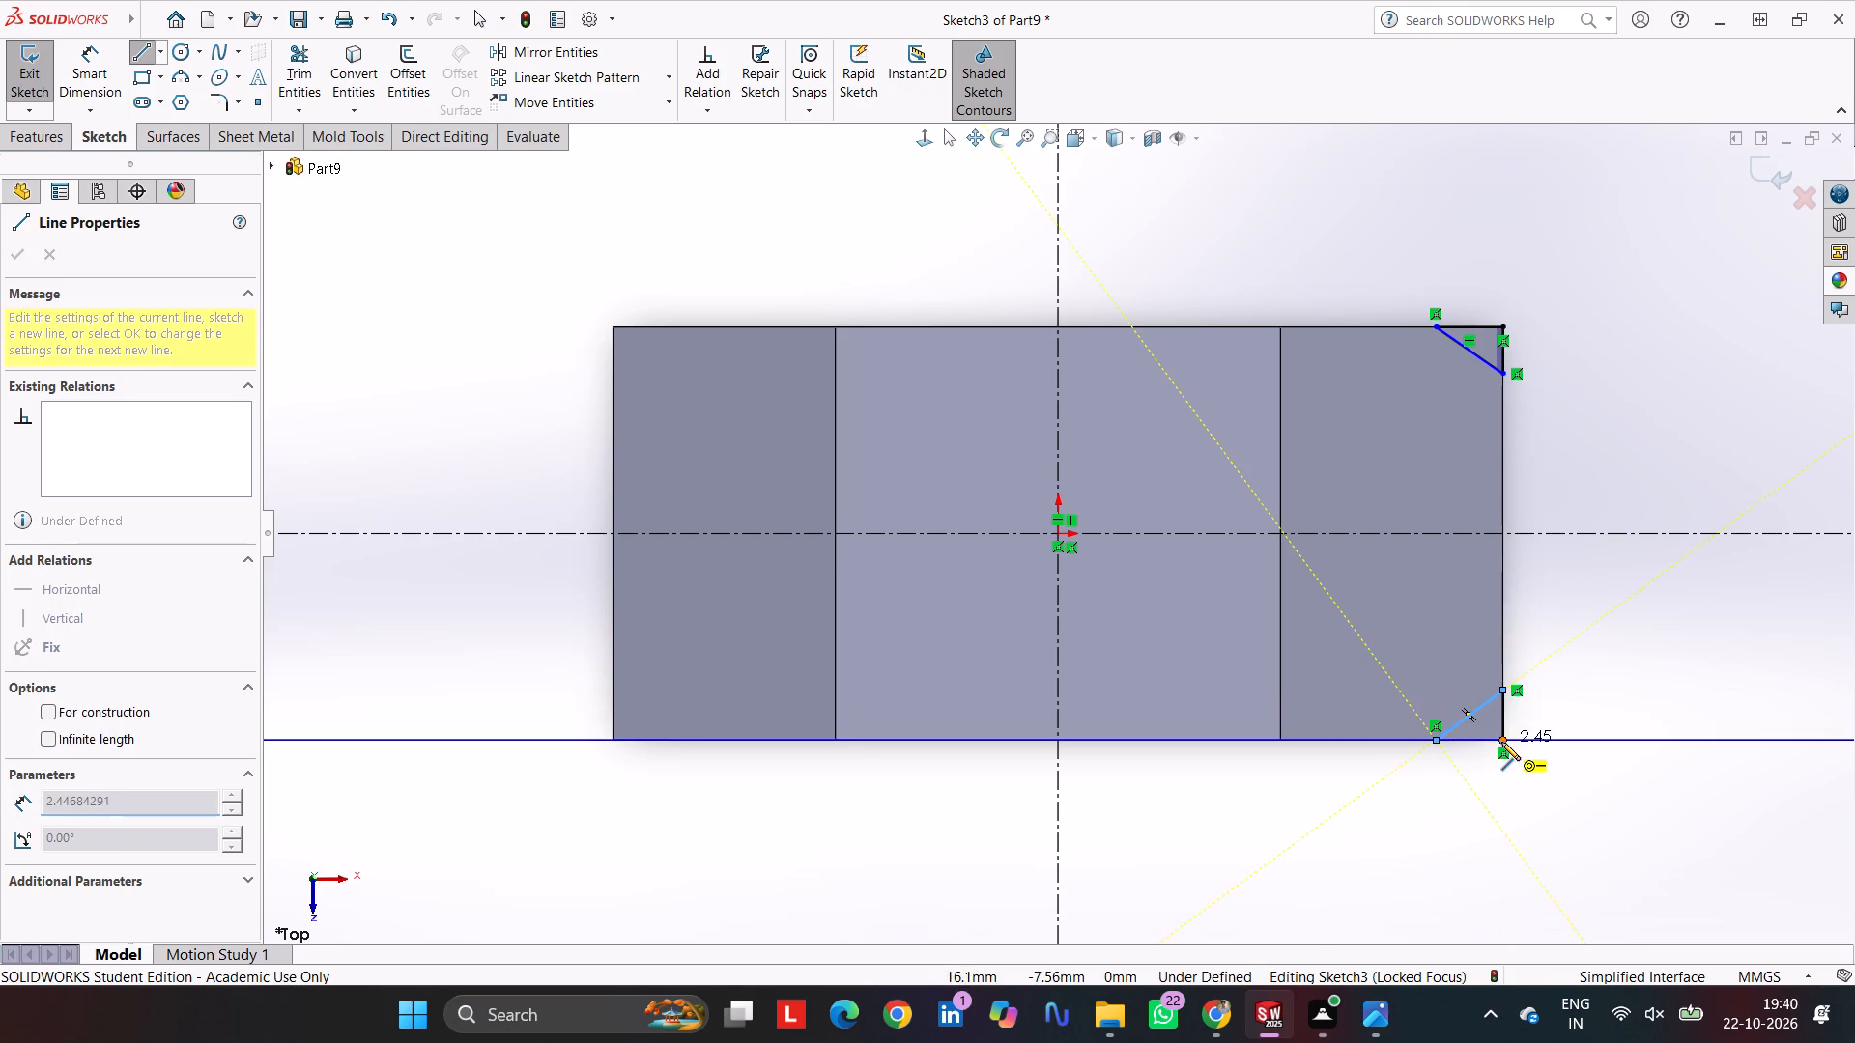
left_click_drag(1501, 742, 1490, 731)
Dimension the horizontal and vertical legs of the upper corner triangle to 2 mm each.
left_click(90, 66)
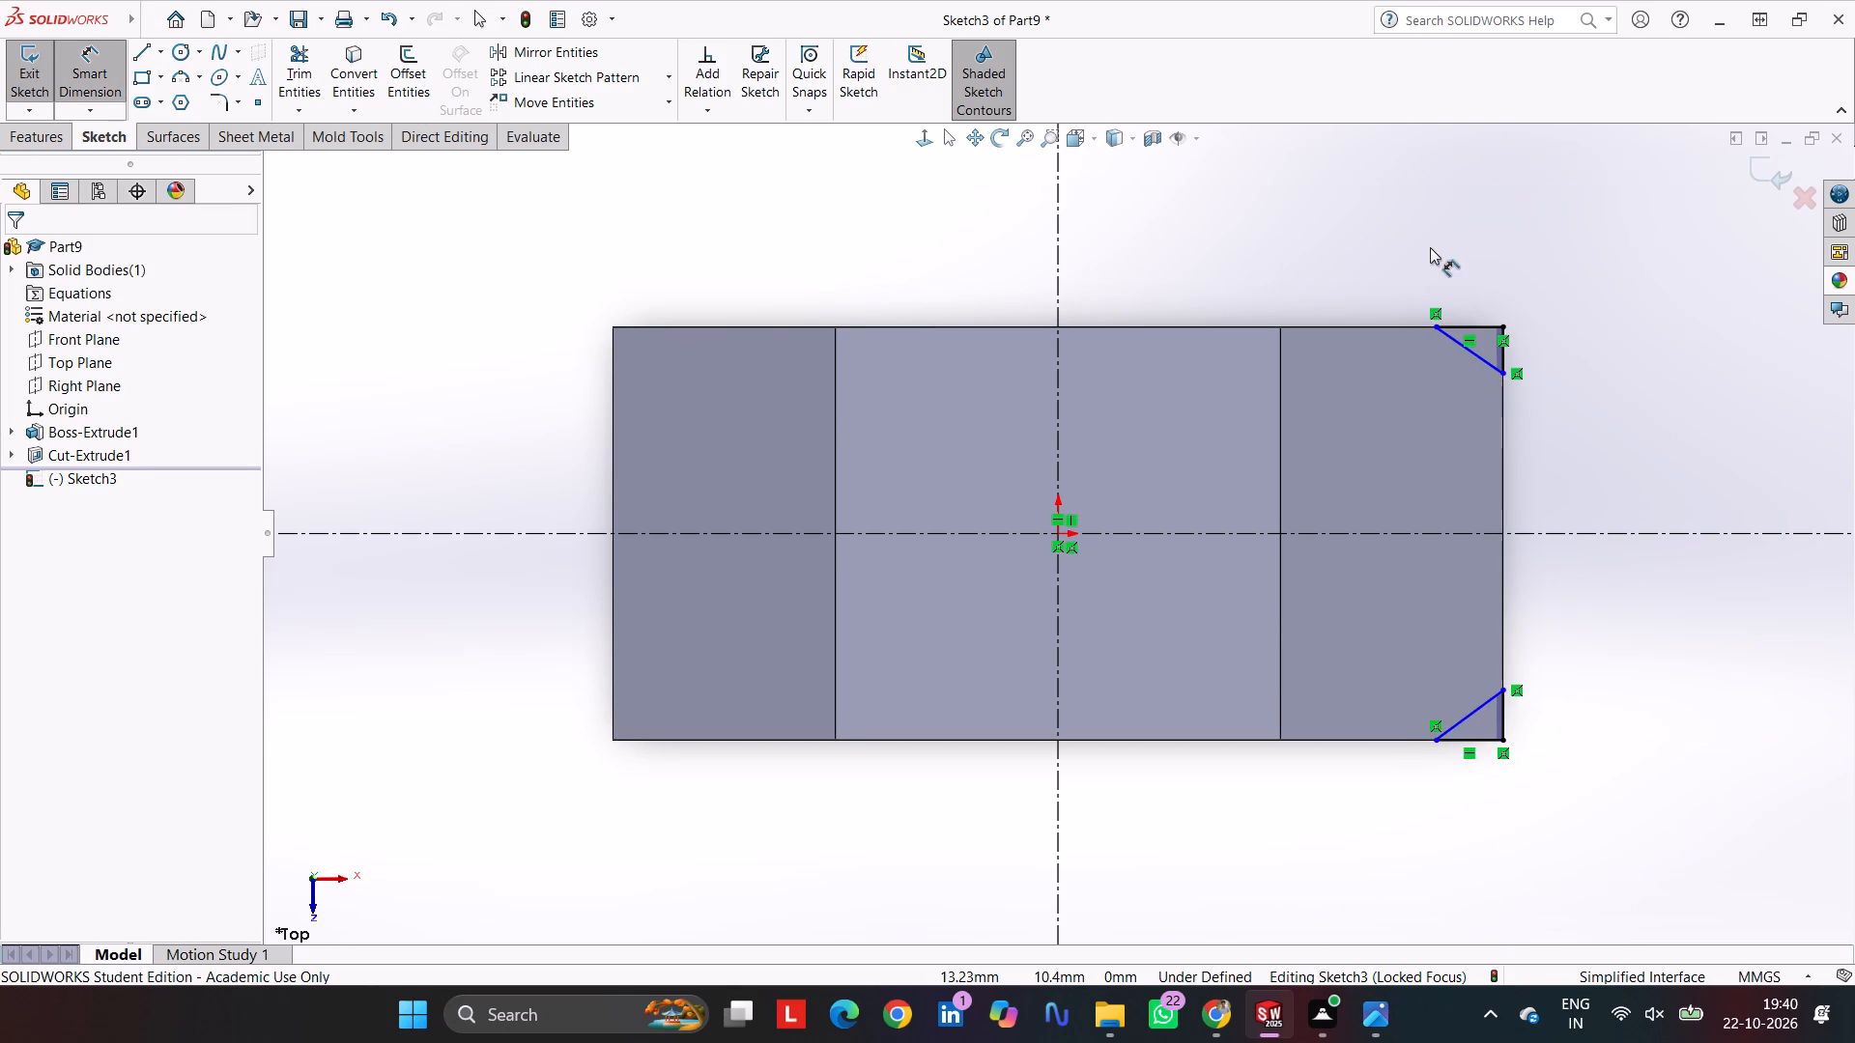
left_click(1470, 323)
left_click(1465, 256)
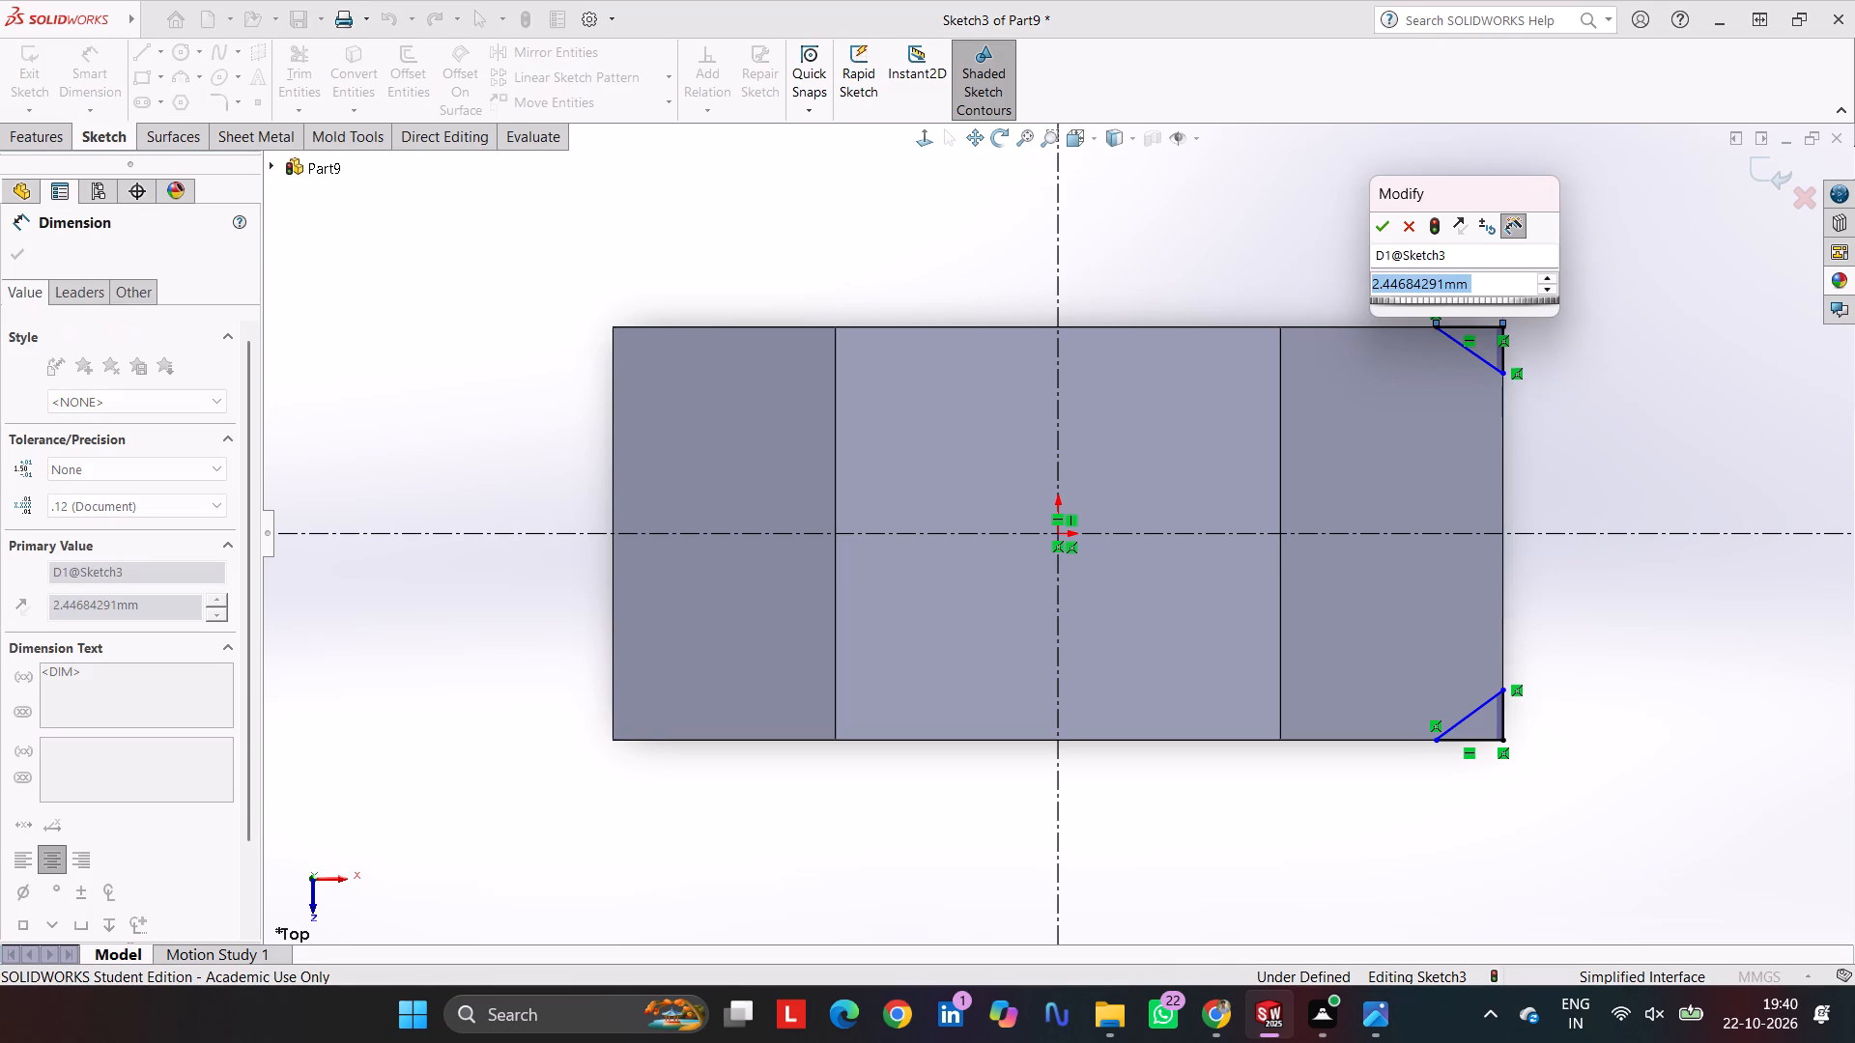
key("2")
key("Return")
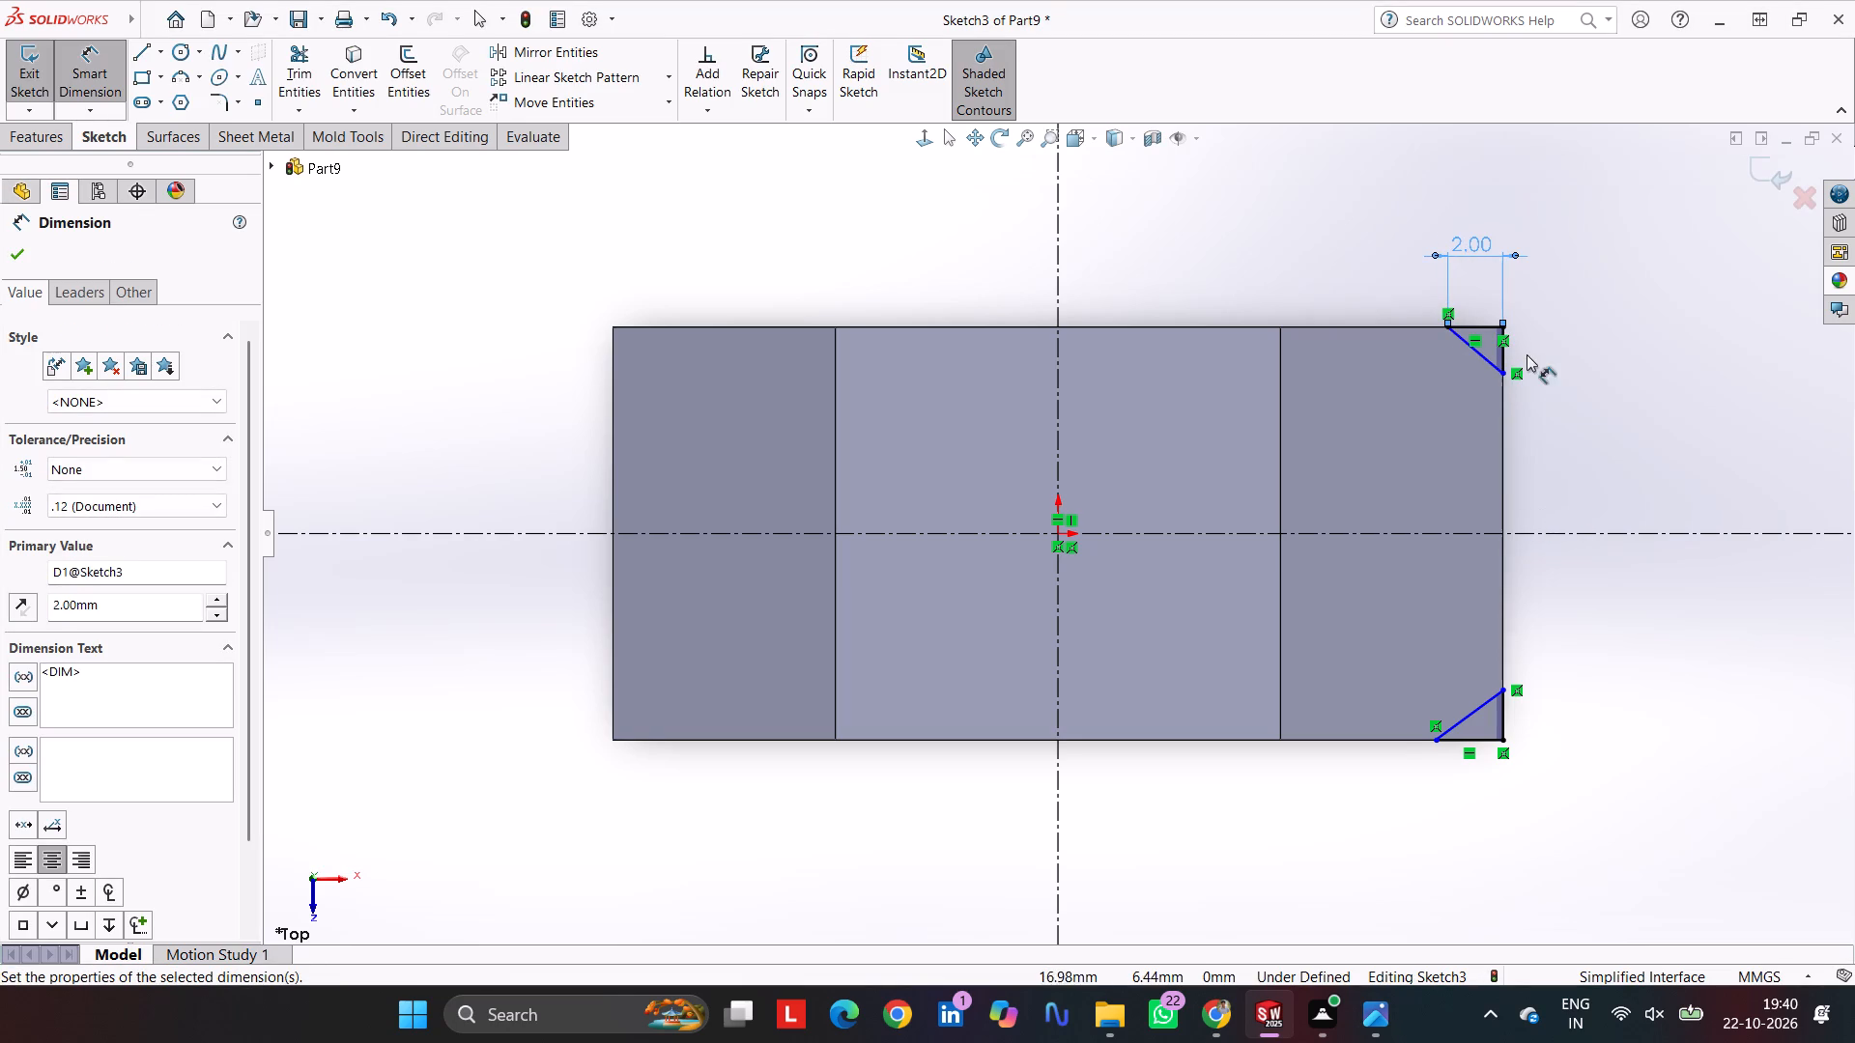
left_click(1502, 357)
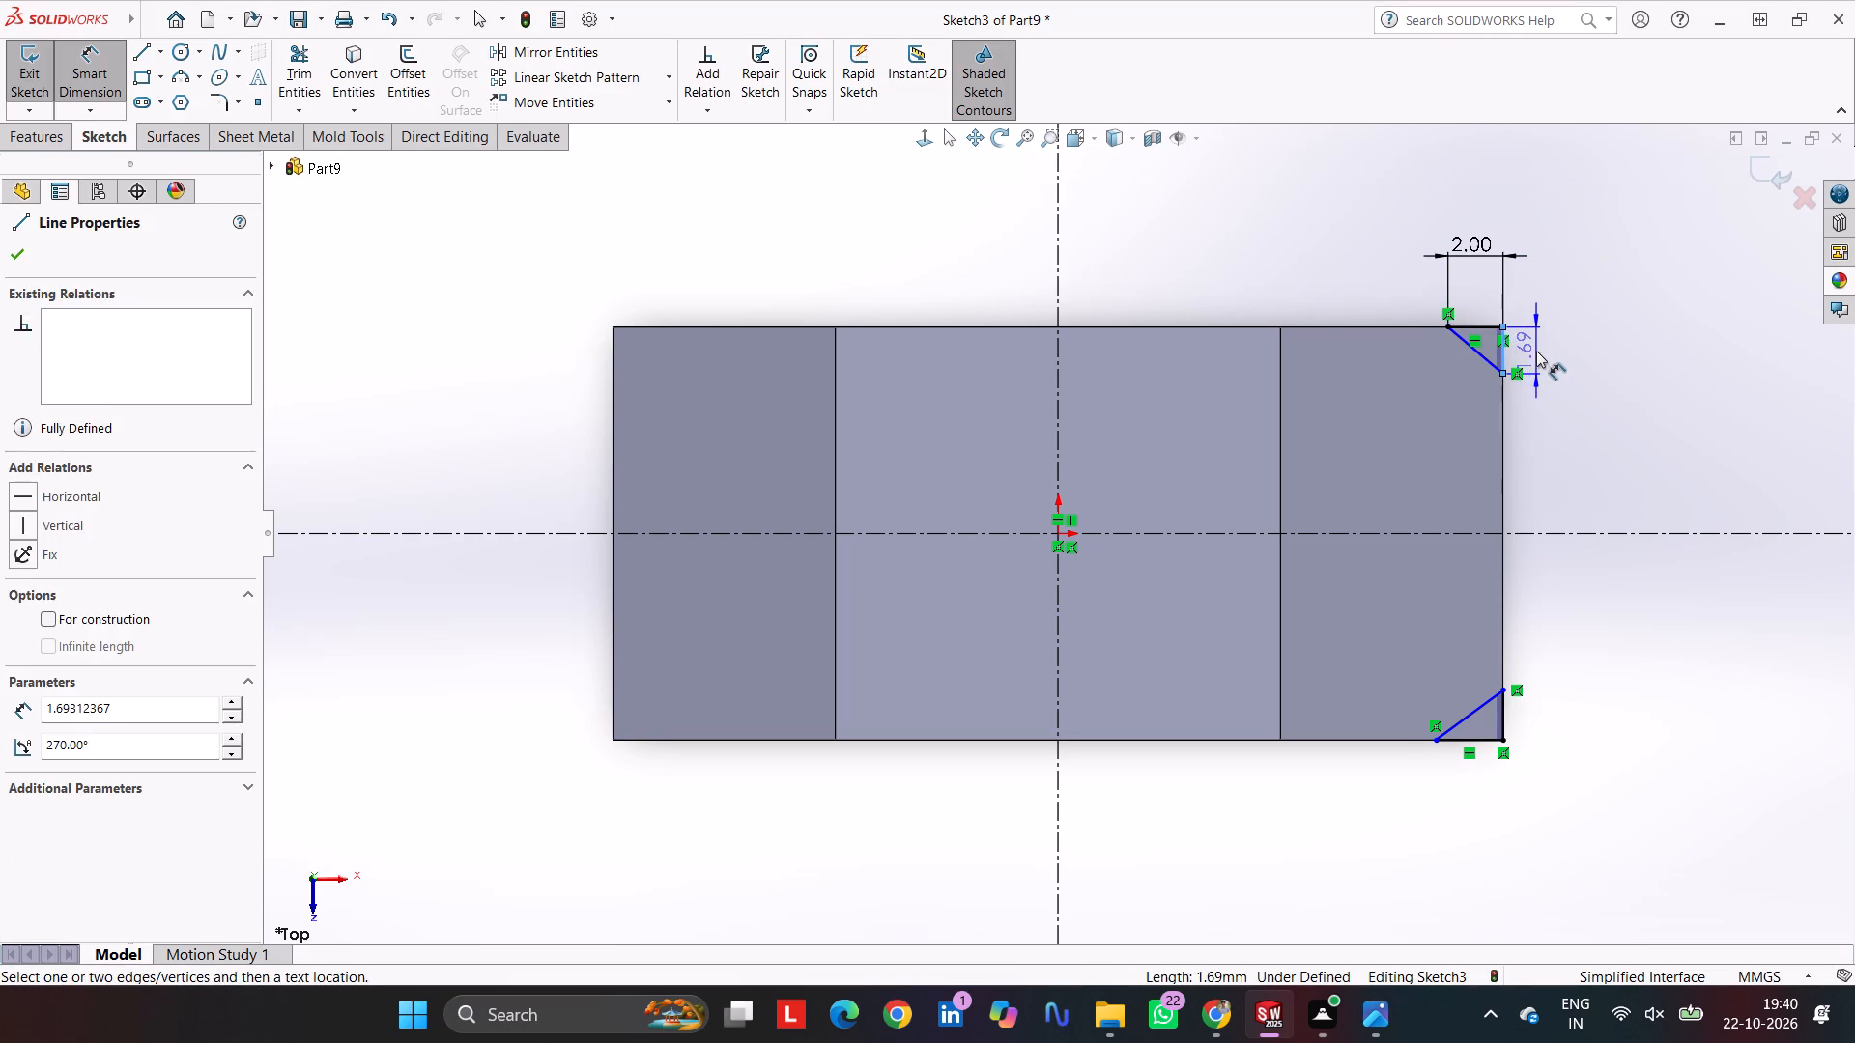
left_click(1536, 351)
key("2")
key("Return")
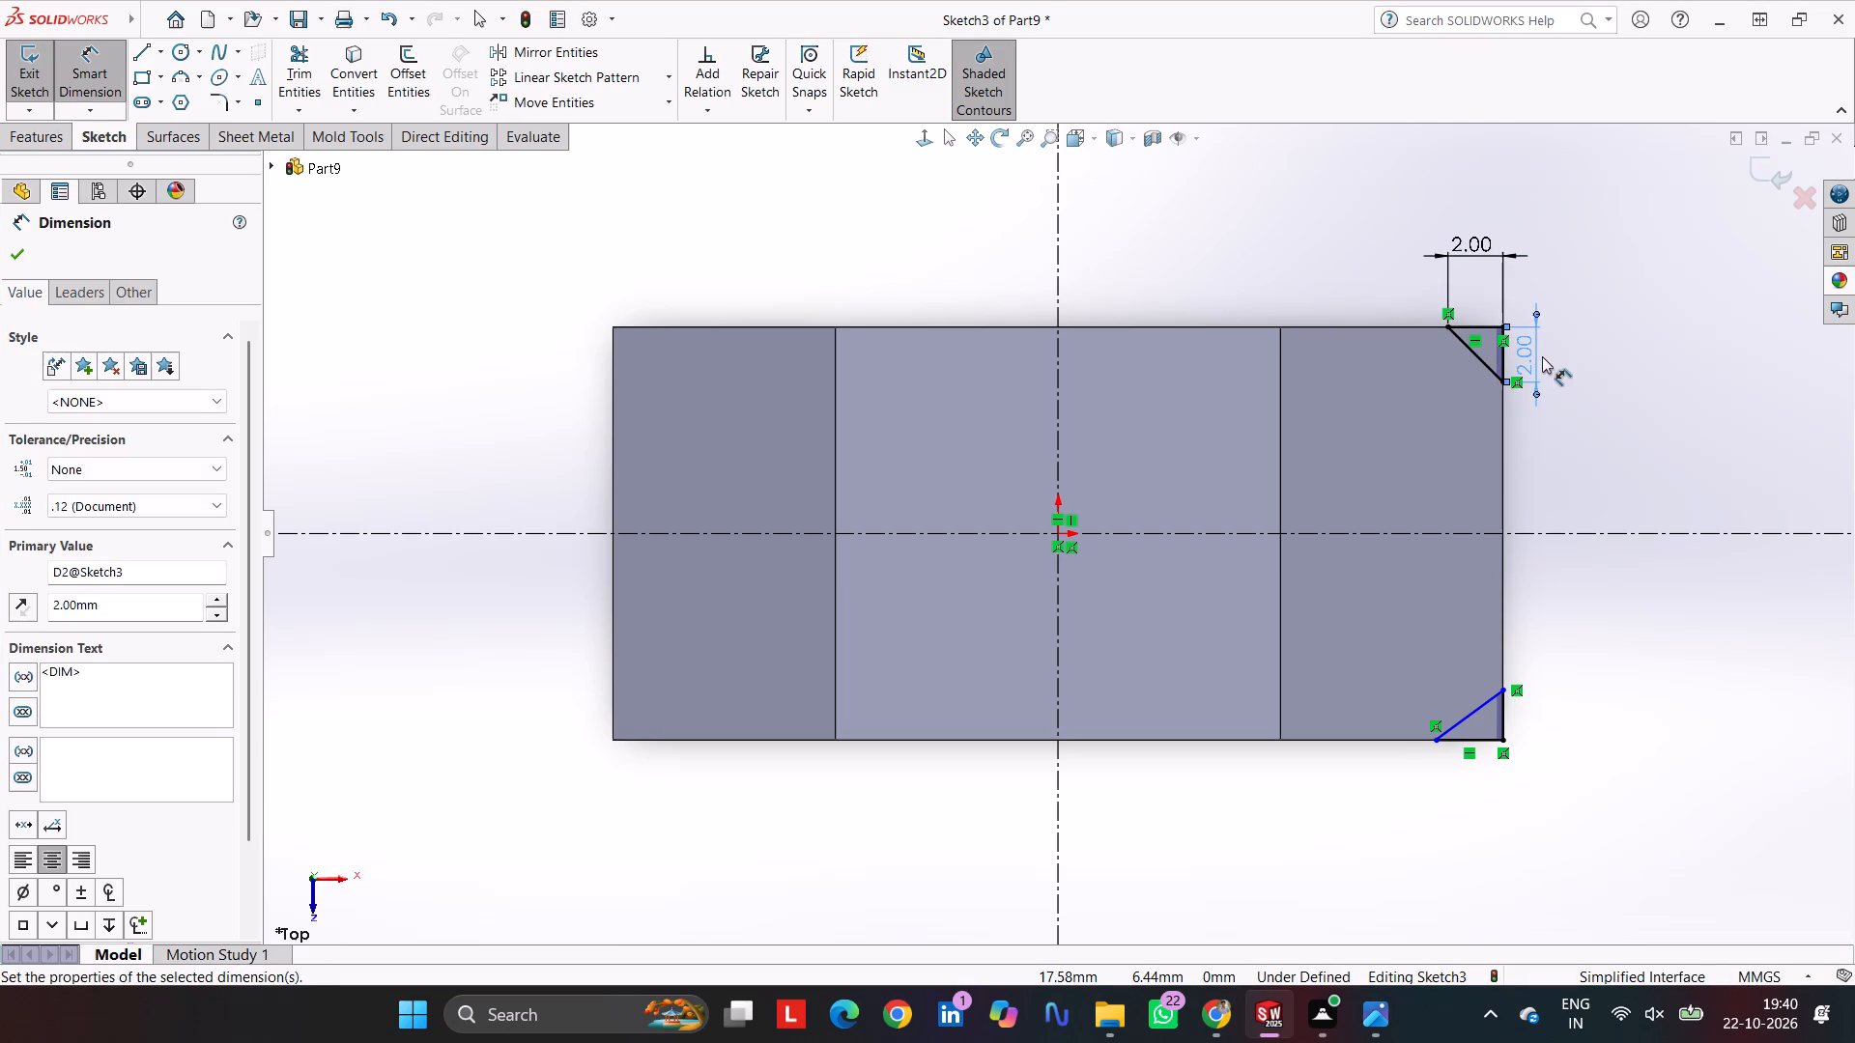
Dimension the vertical and horizontal legs of the lower corner triangle to 2 mm each.
left_click(1503, 713)
left_click(1576, 716)
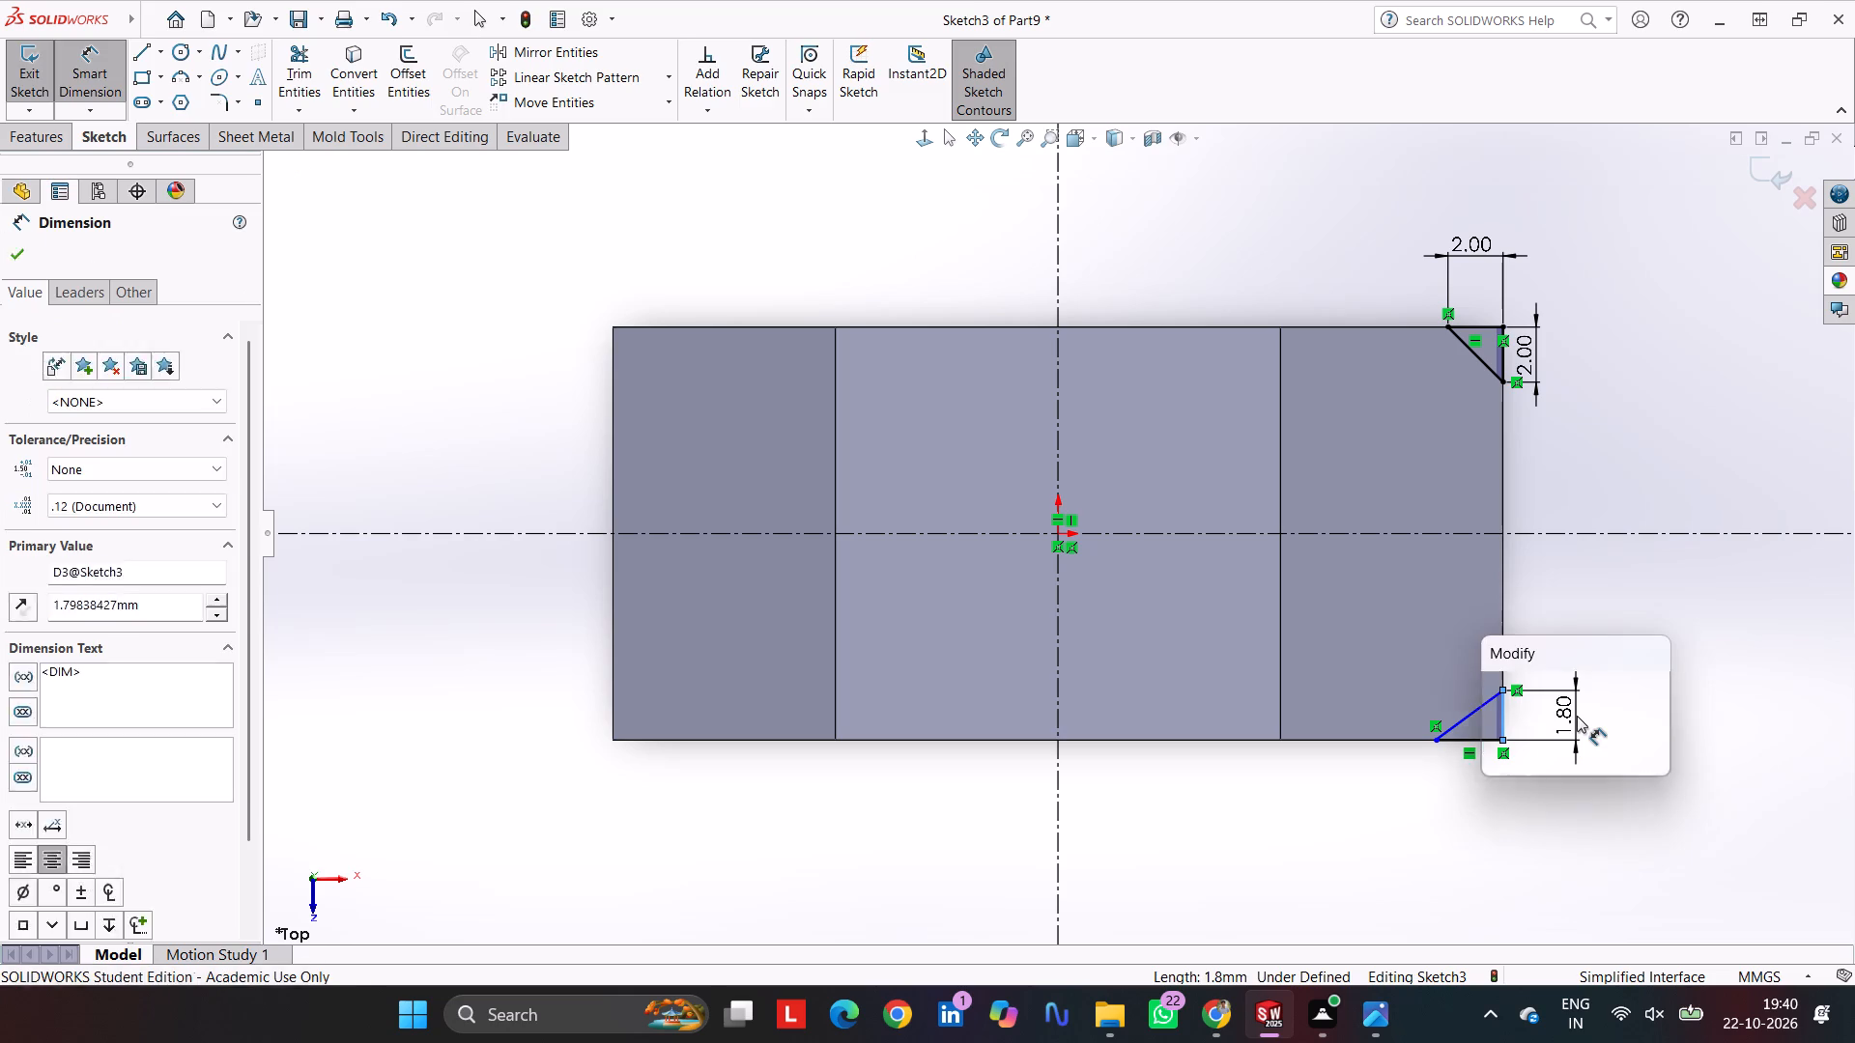
key("2")
key("Return")
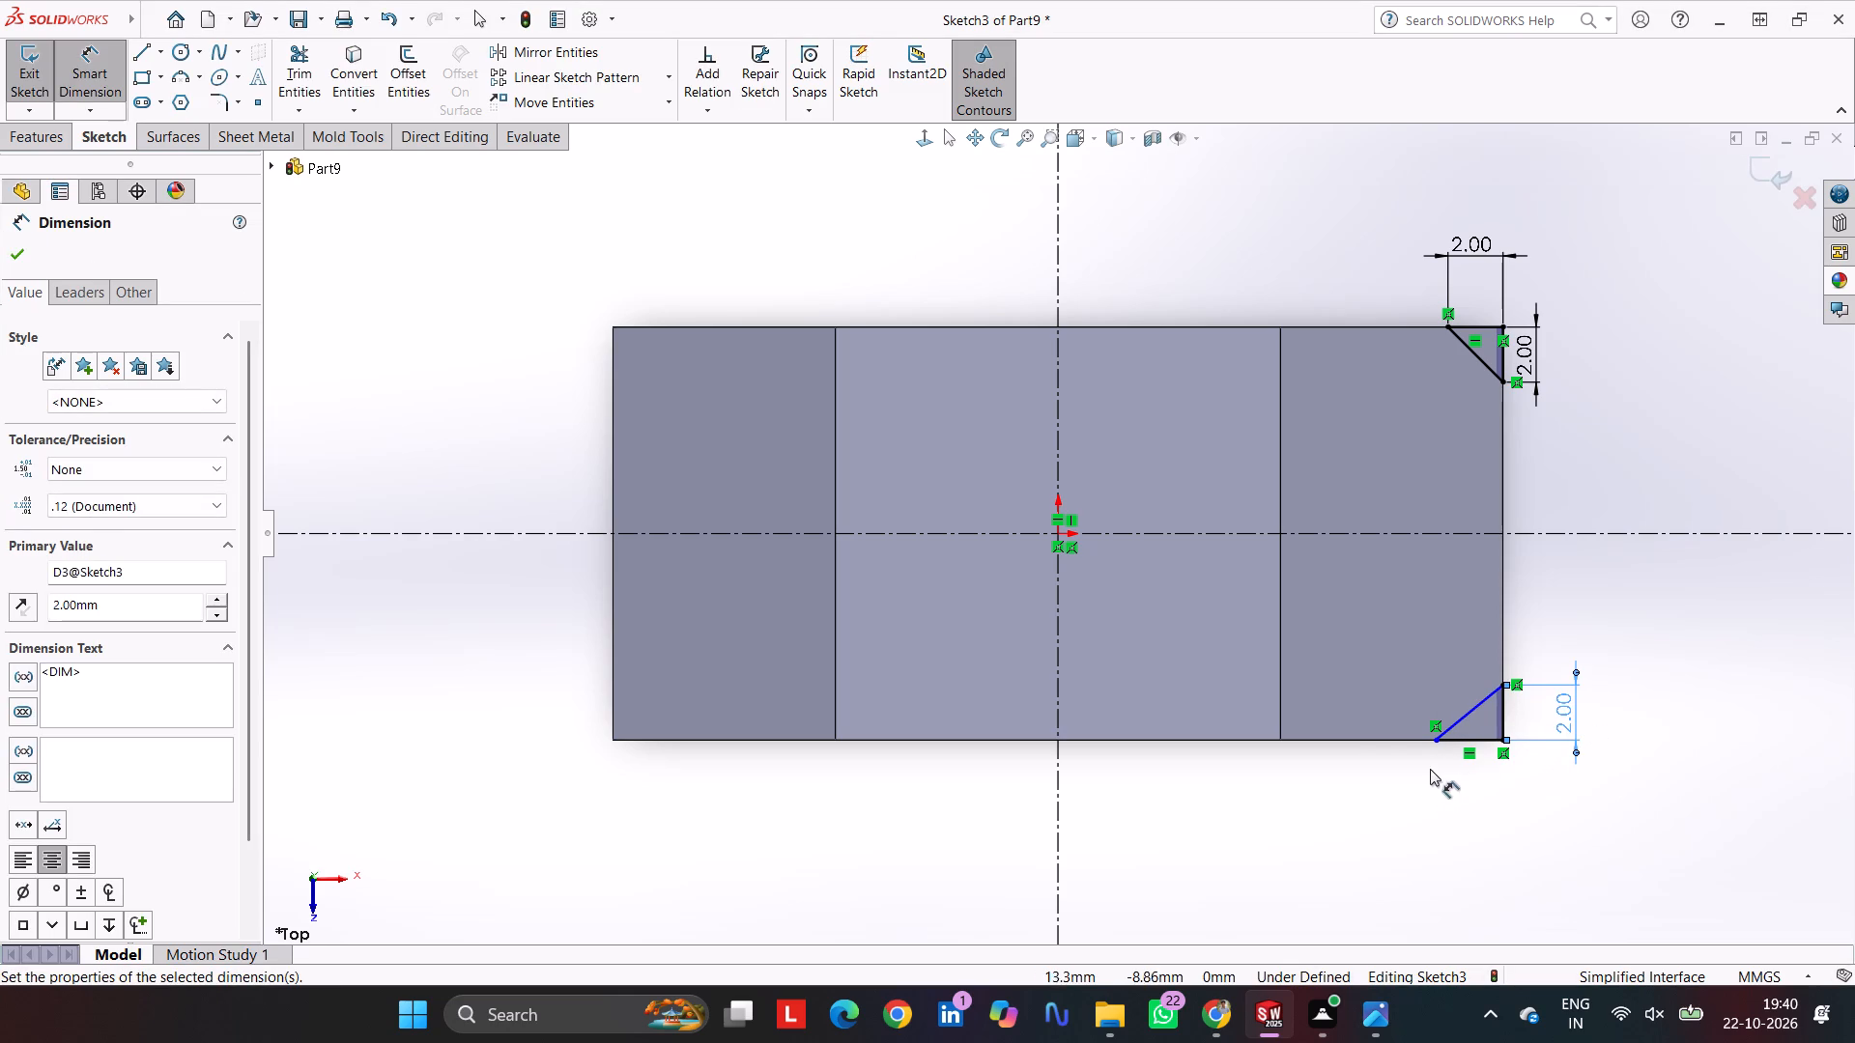
left_click(1480, 736)
left_click(1485, 816)
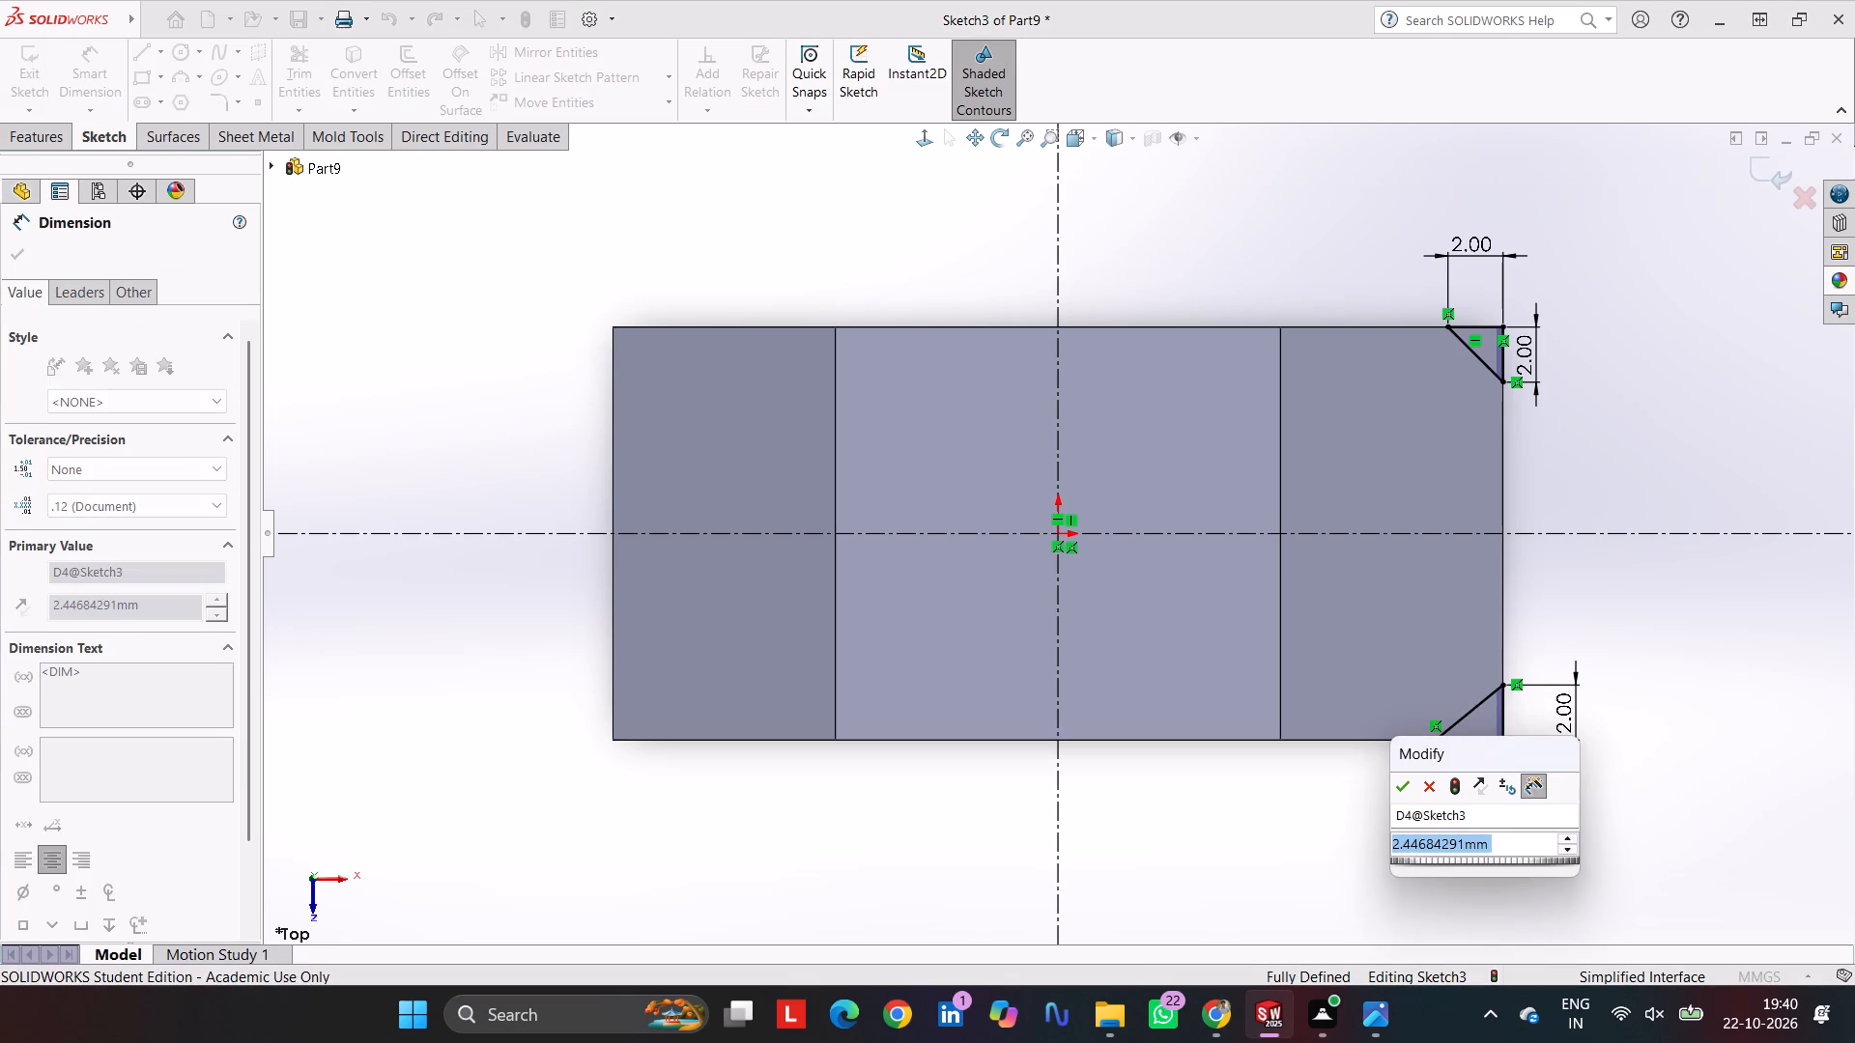
key("2")
key("Return")
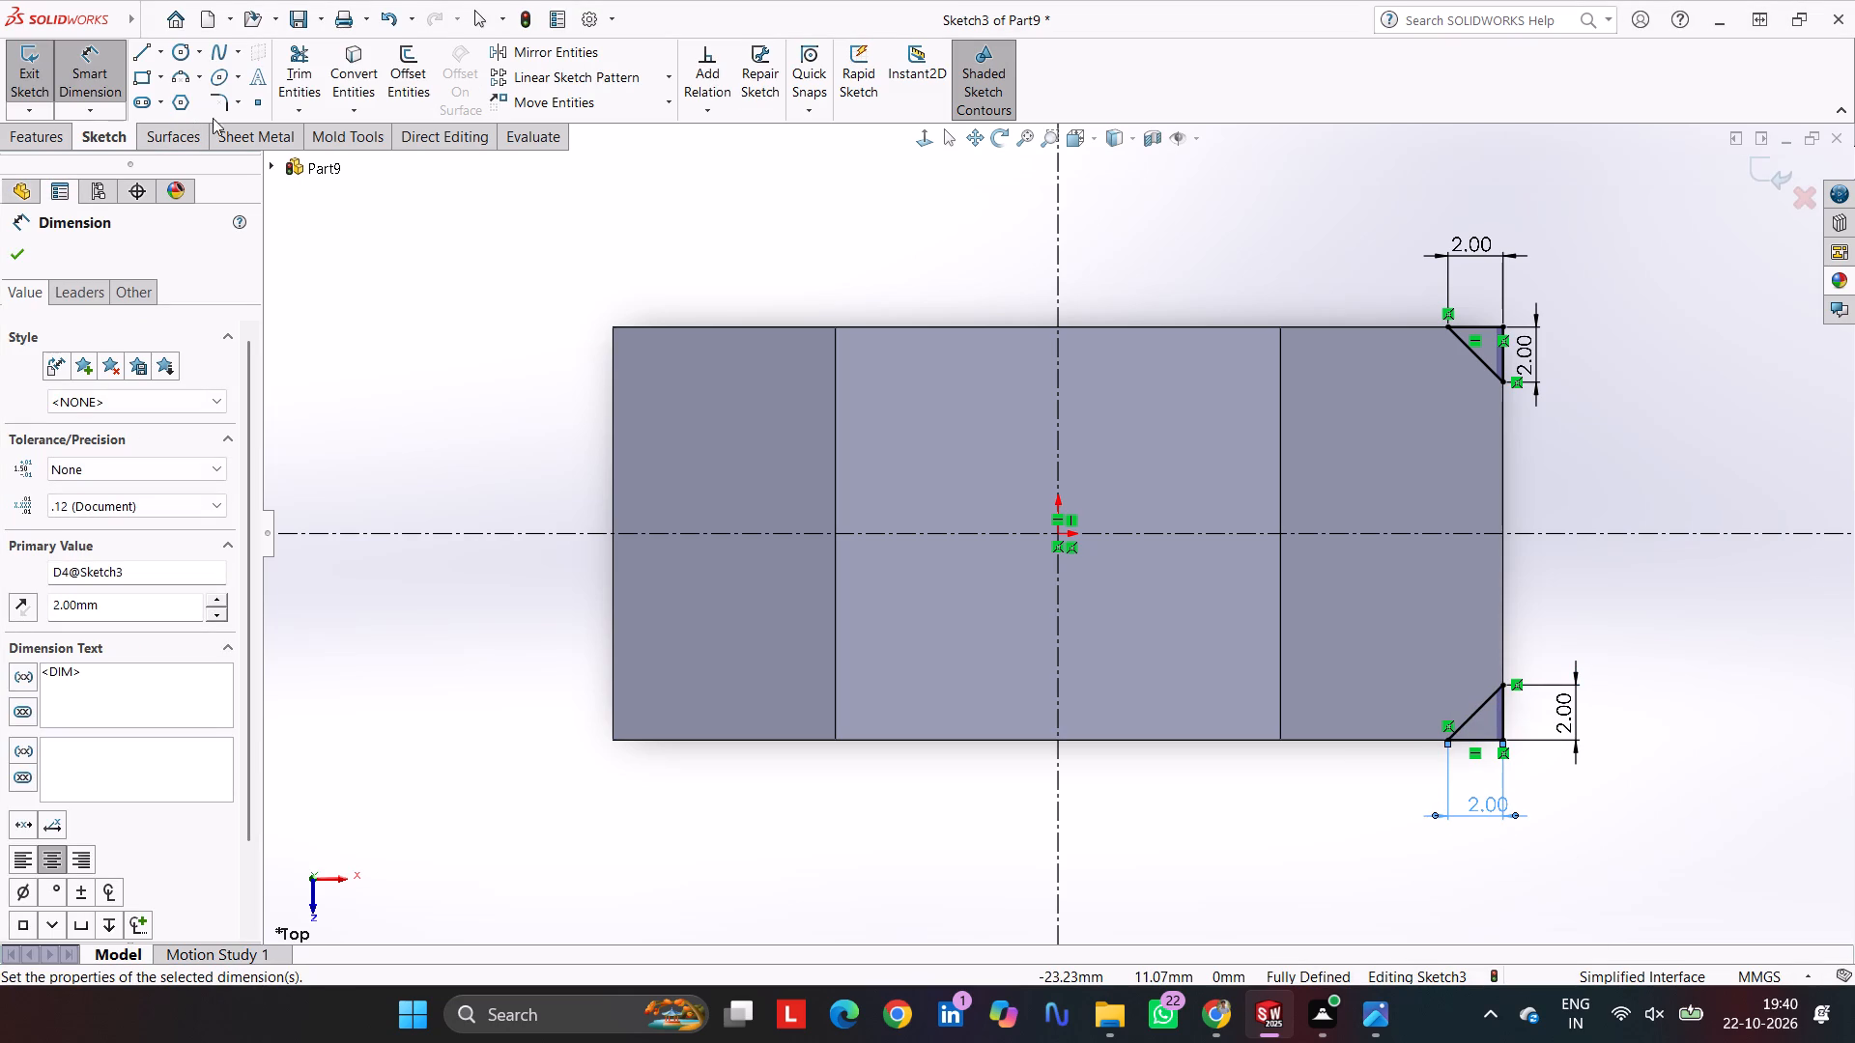
Chamfer the nut's corners with a 360-degree Revolved Cut of both triangles about the vertical construction line.
left_click(29, 131)
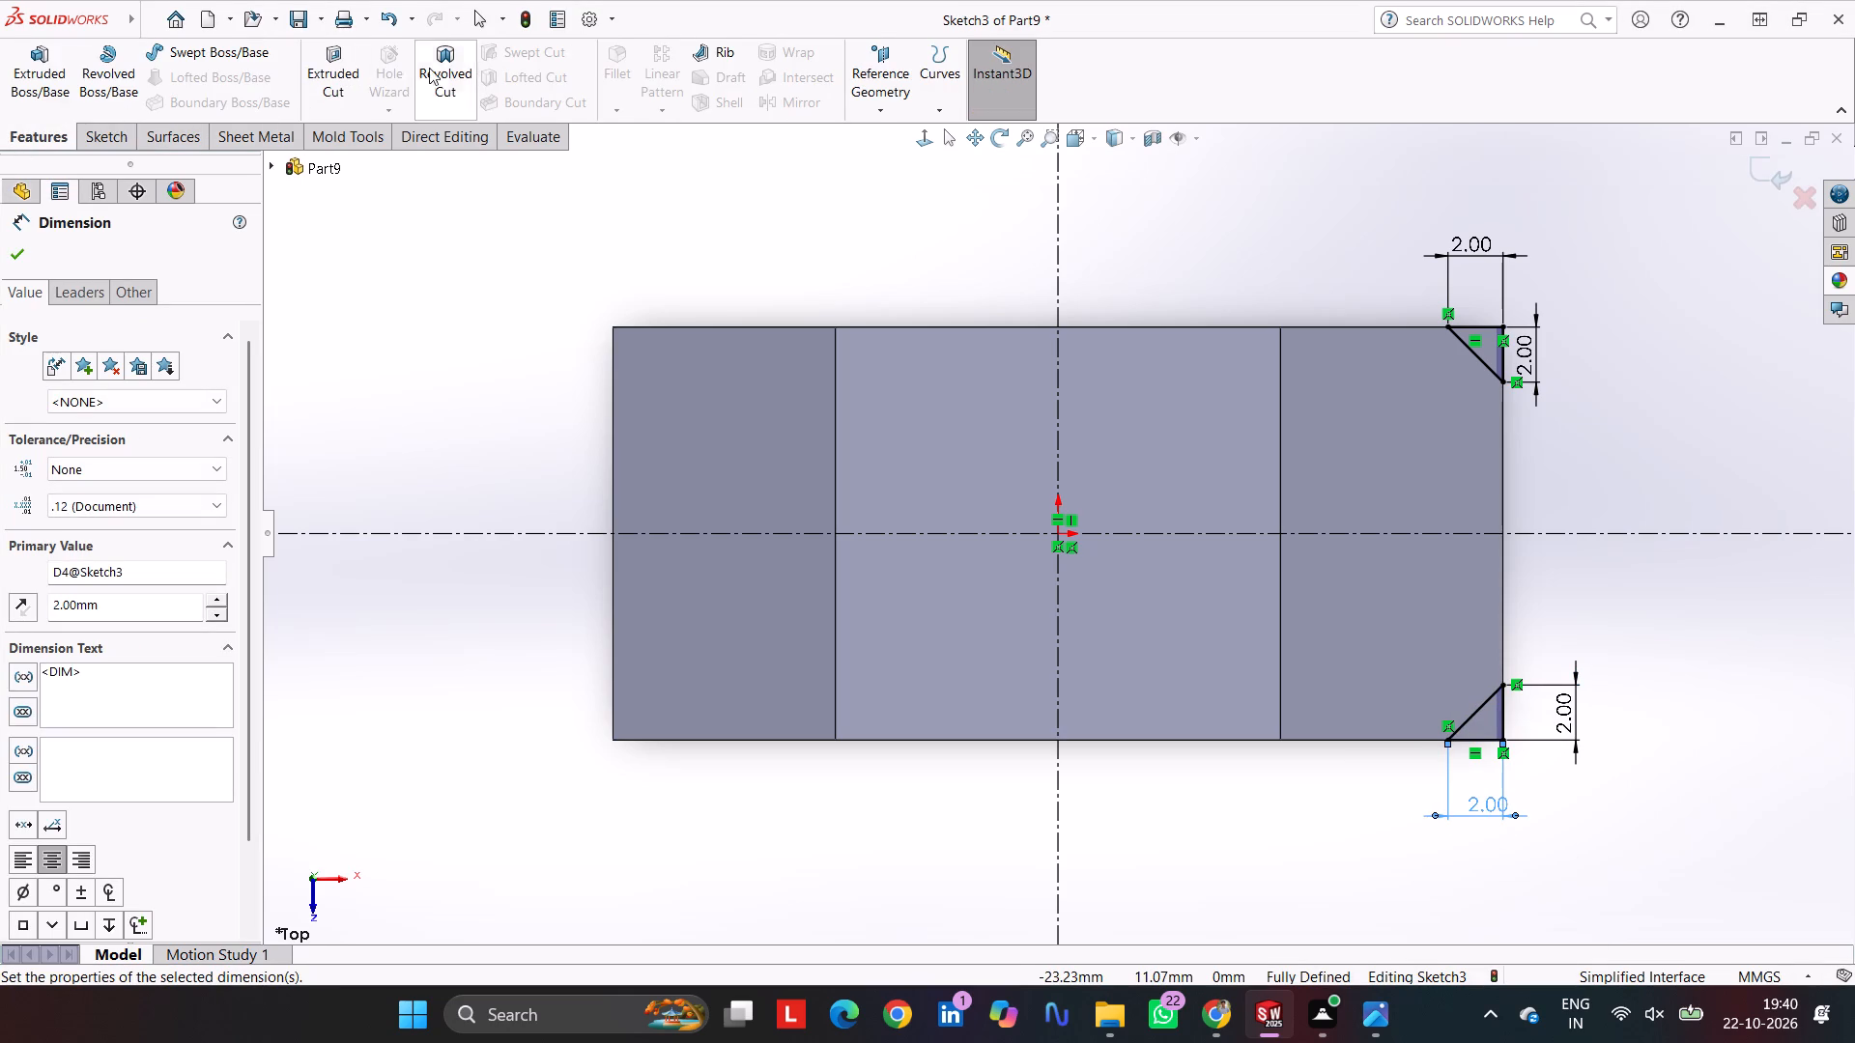
left_click(442, 65)
left_click(1057, 225)
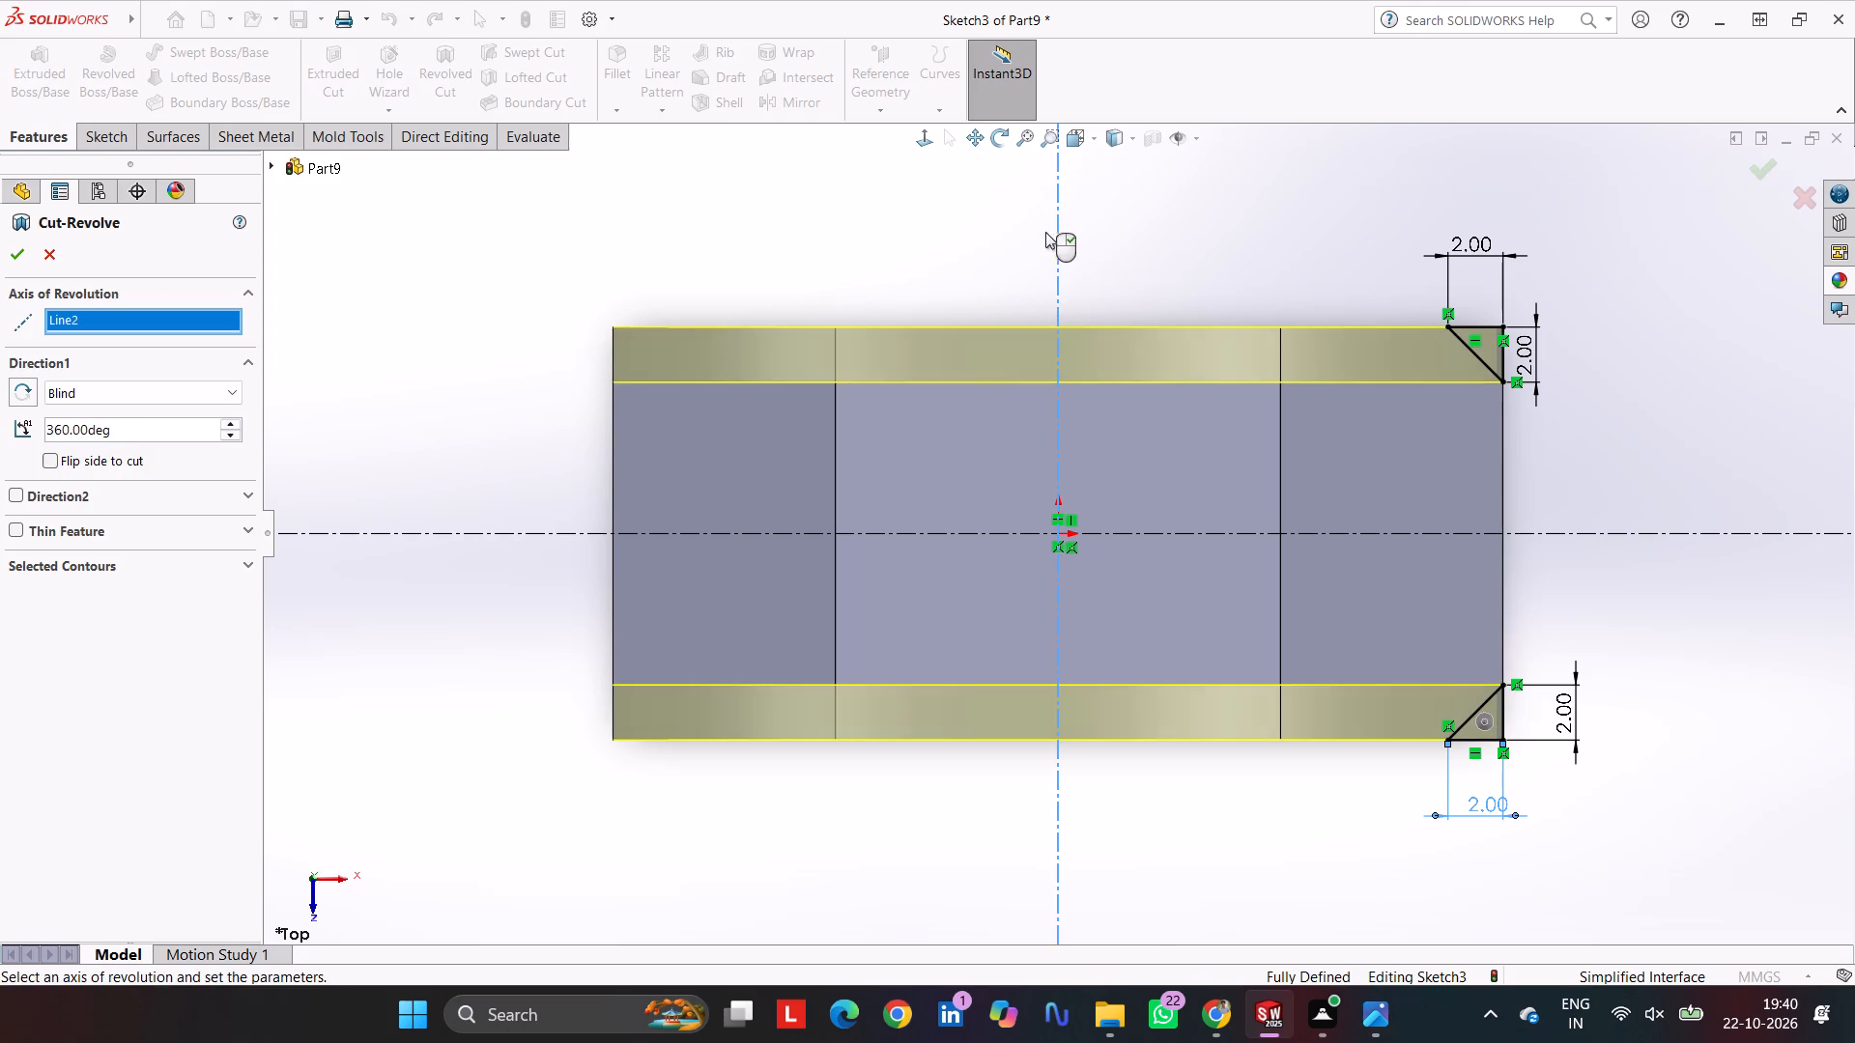
middle_click_drag(858, 235, 908, 372)
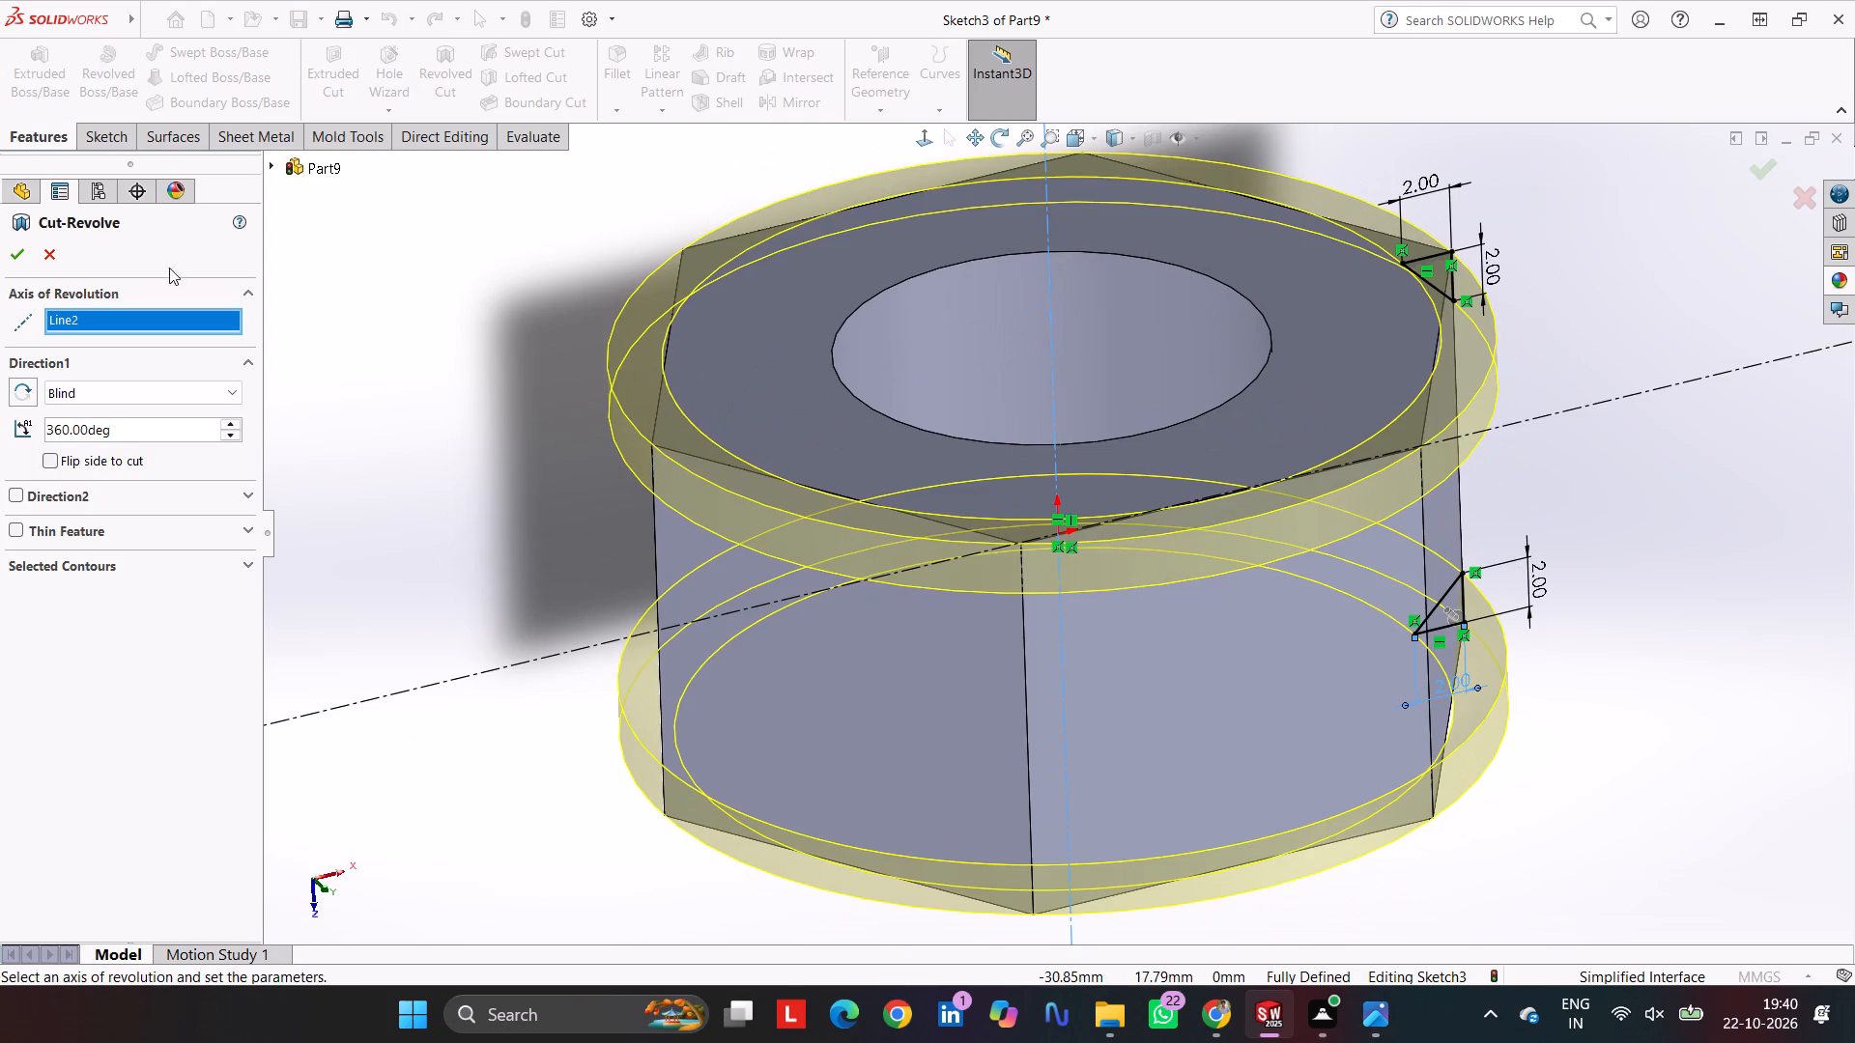
left_click(26, 258)
left_click(515, 264)
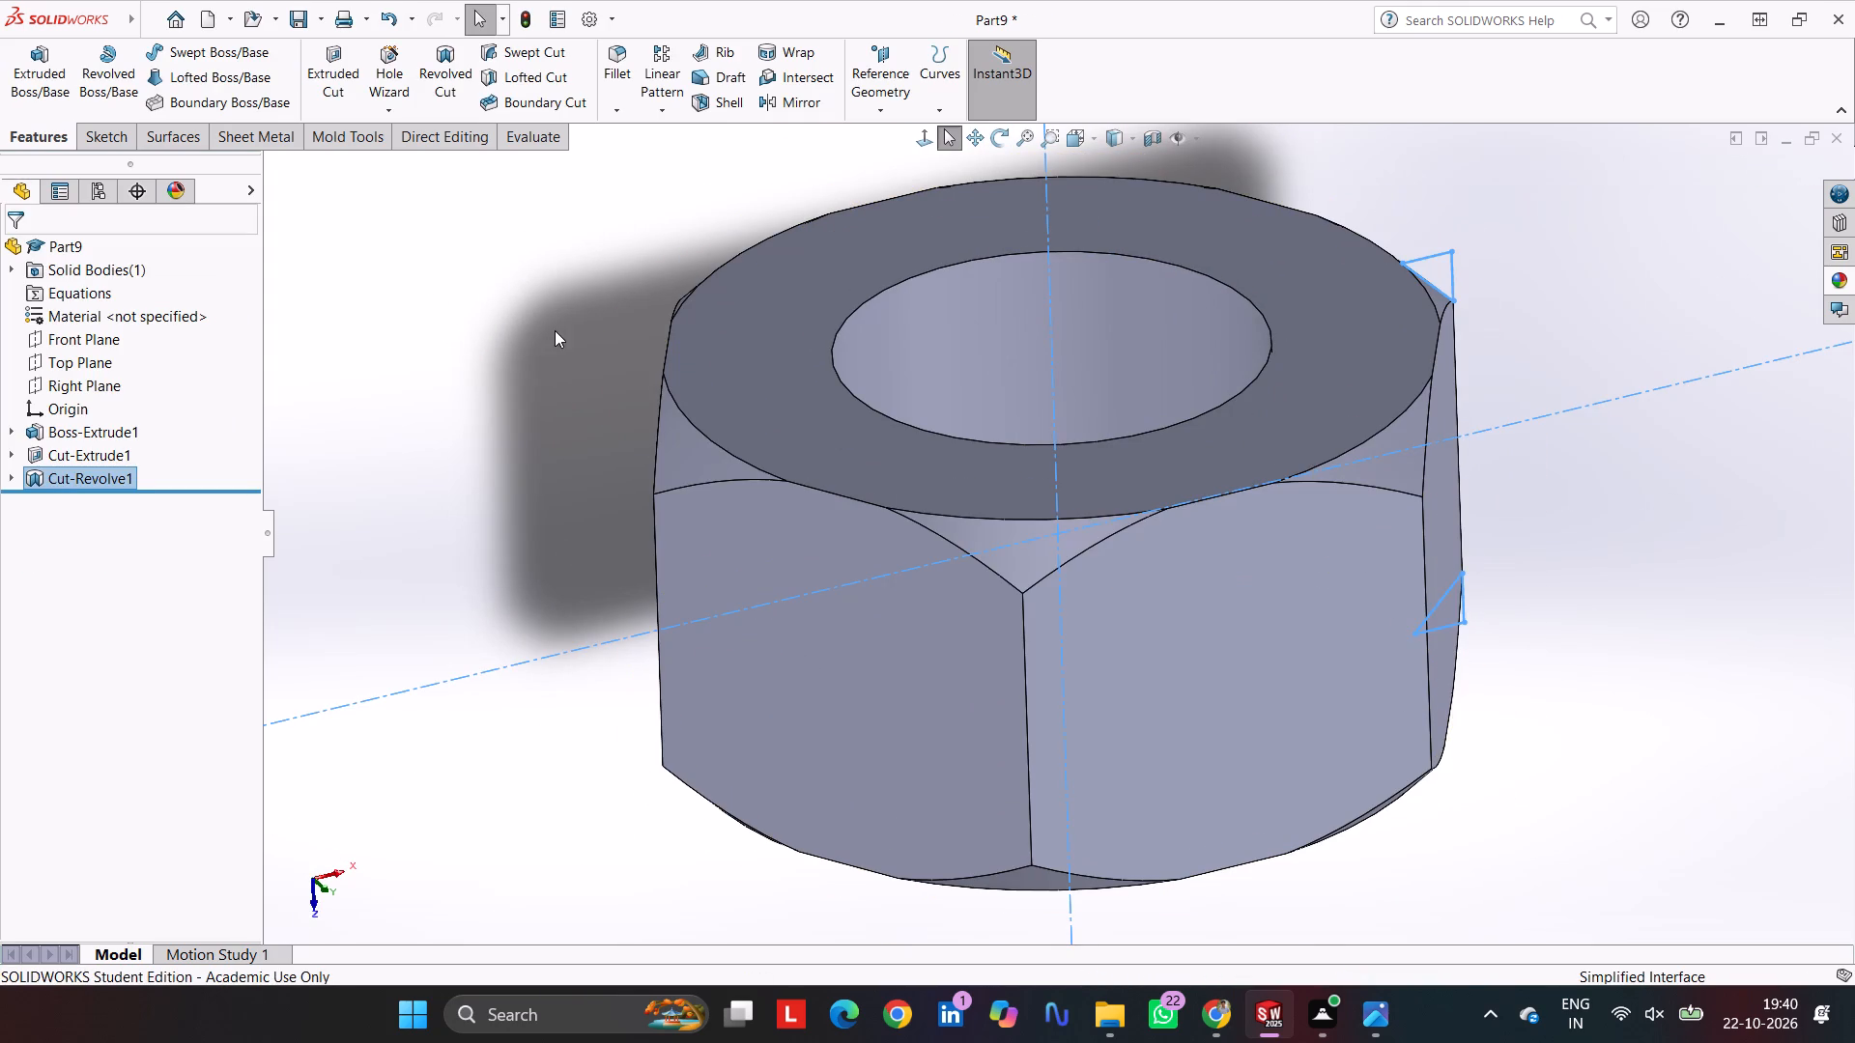
Apply the yellow appearance to the entire nut part, with the model in the isometric orientation.
middle_click_drag(555, 330, 699, 488)
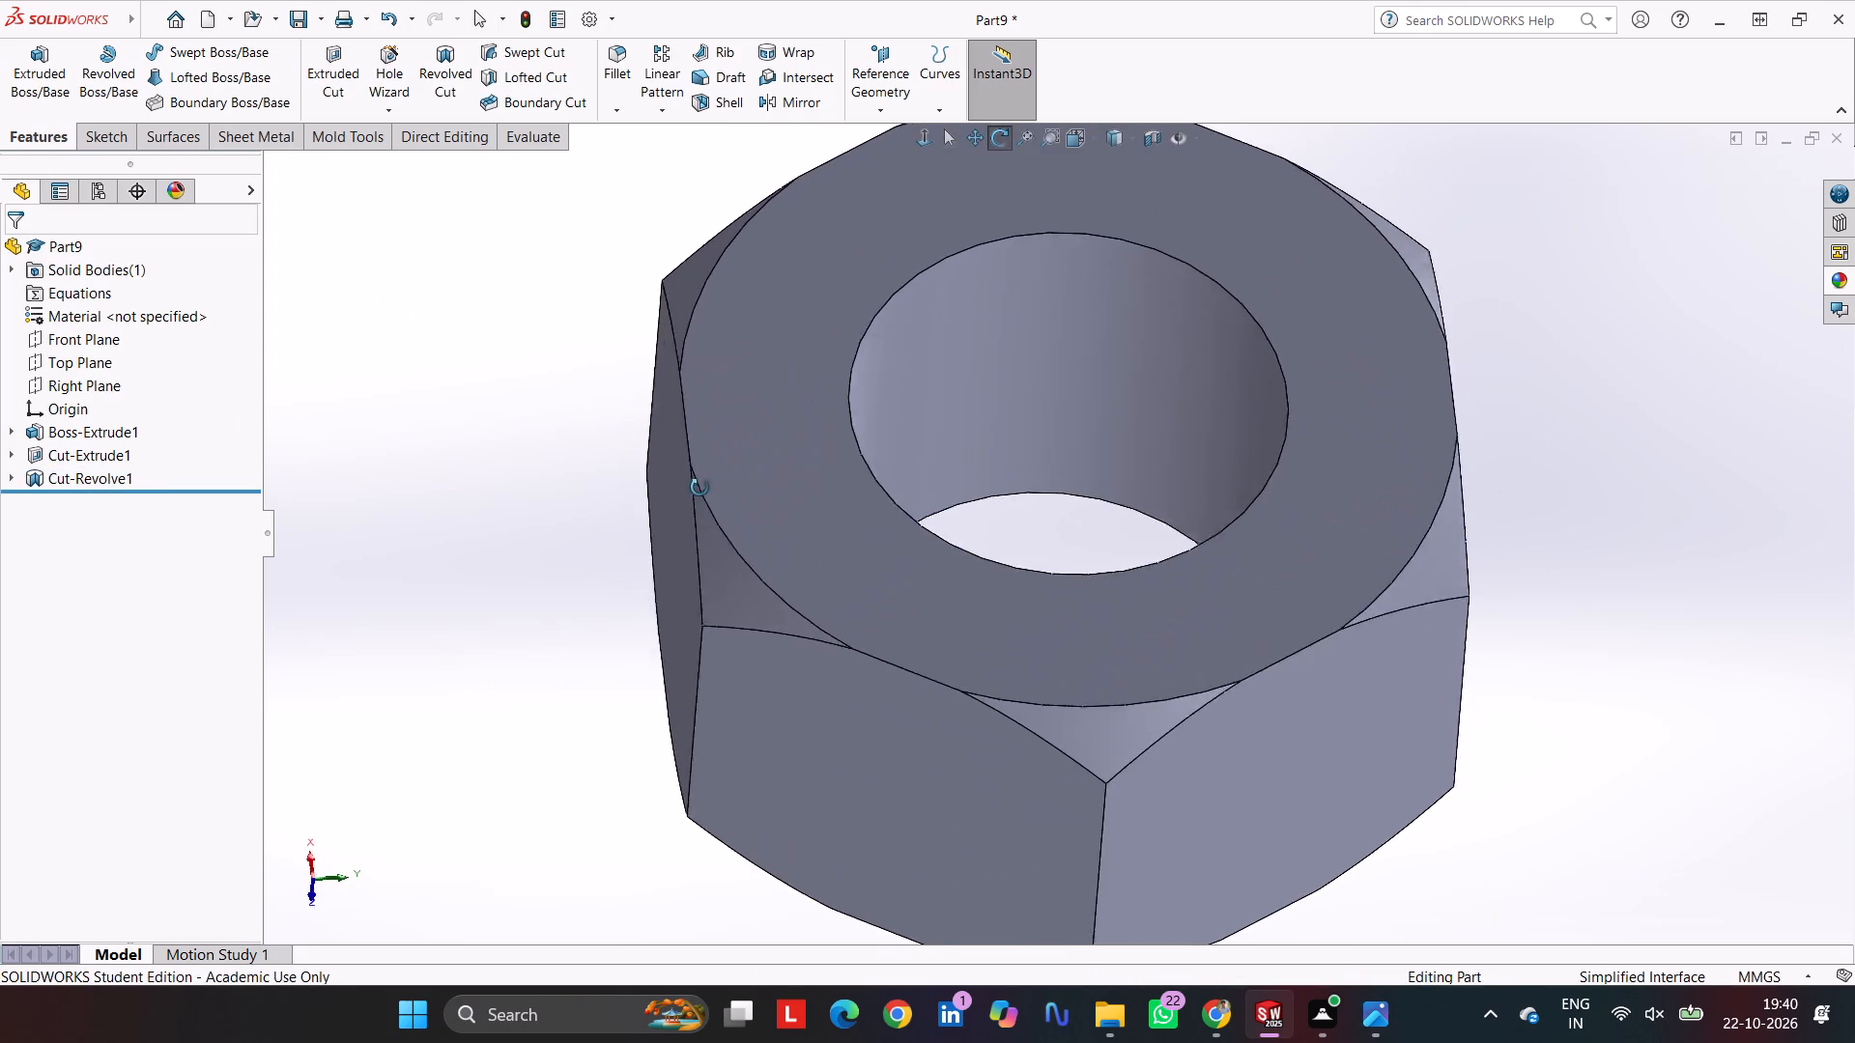
middle_click_drag(699, 488, 833, 358)
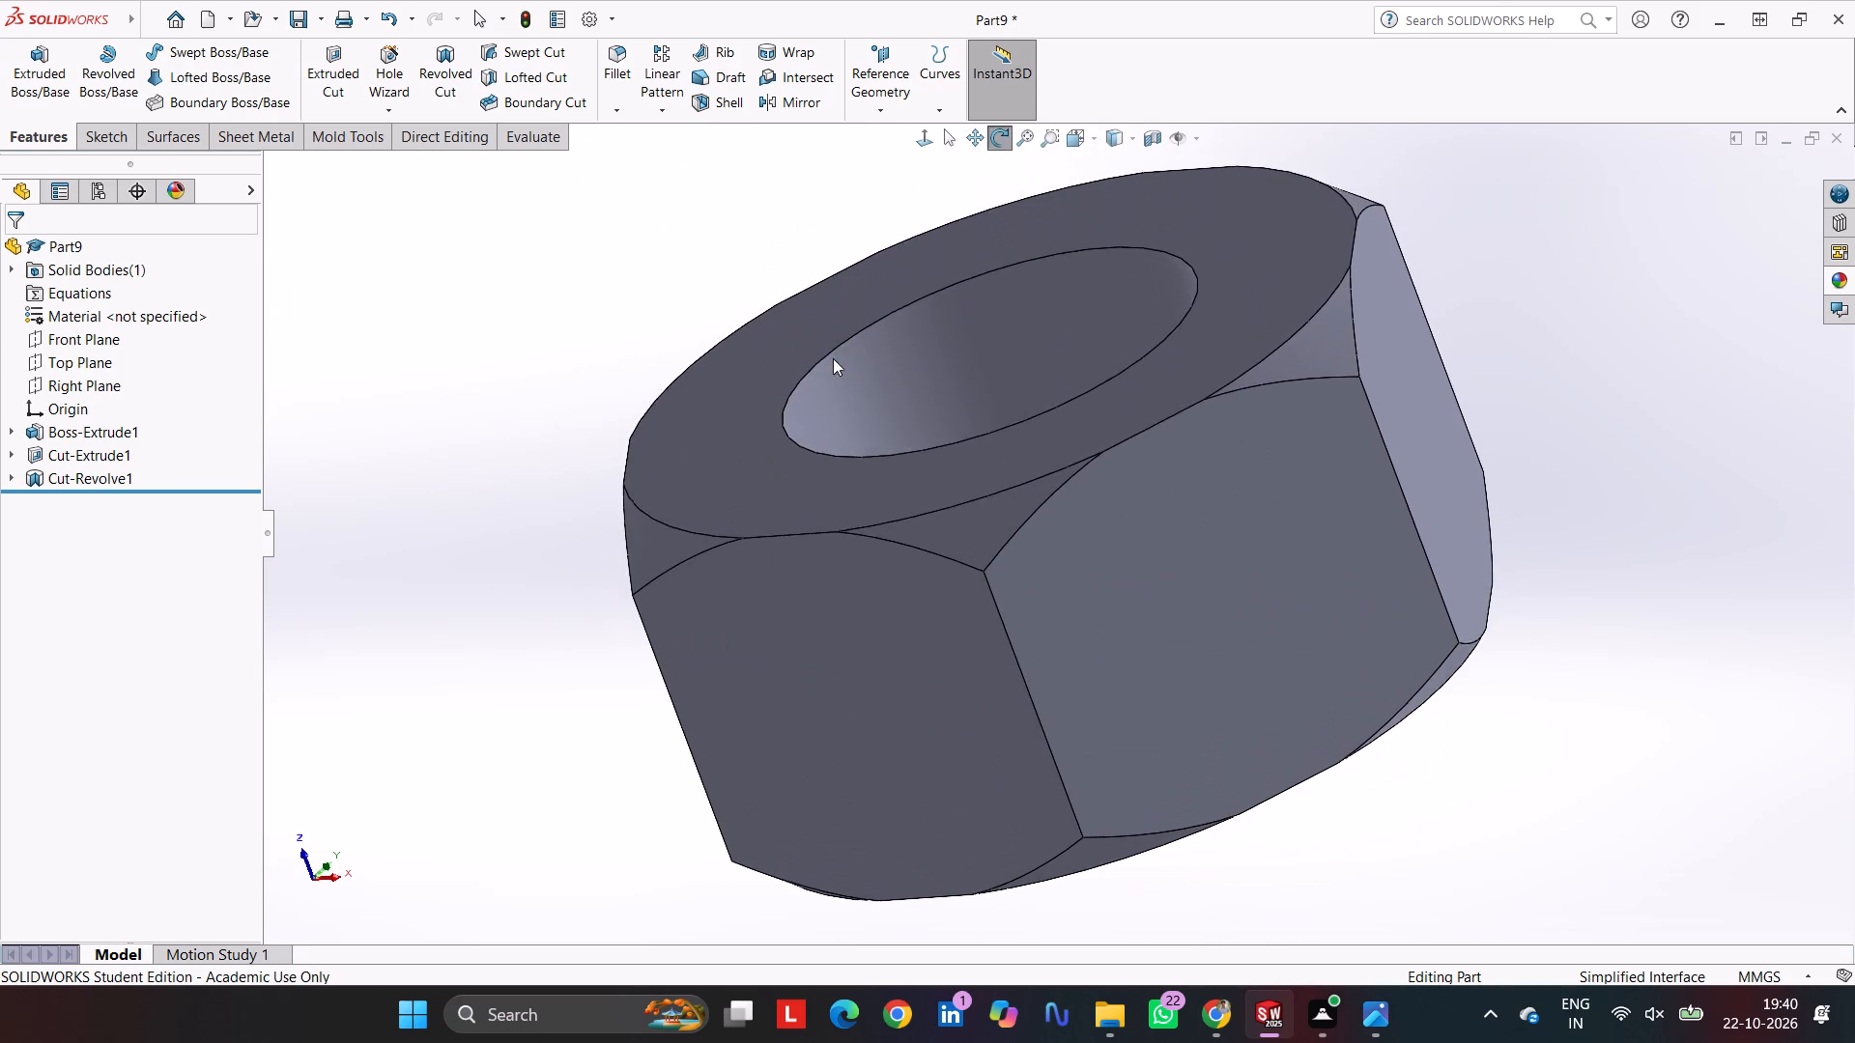
middle_click_drag(833, 358, 834, 358)
key("ctrl+7")
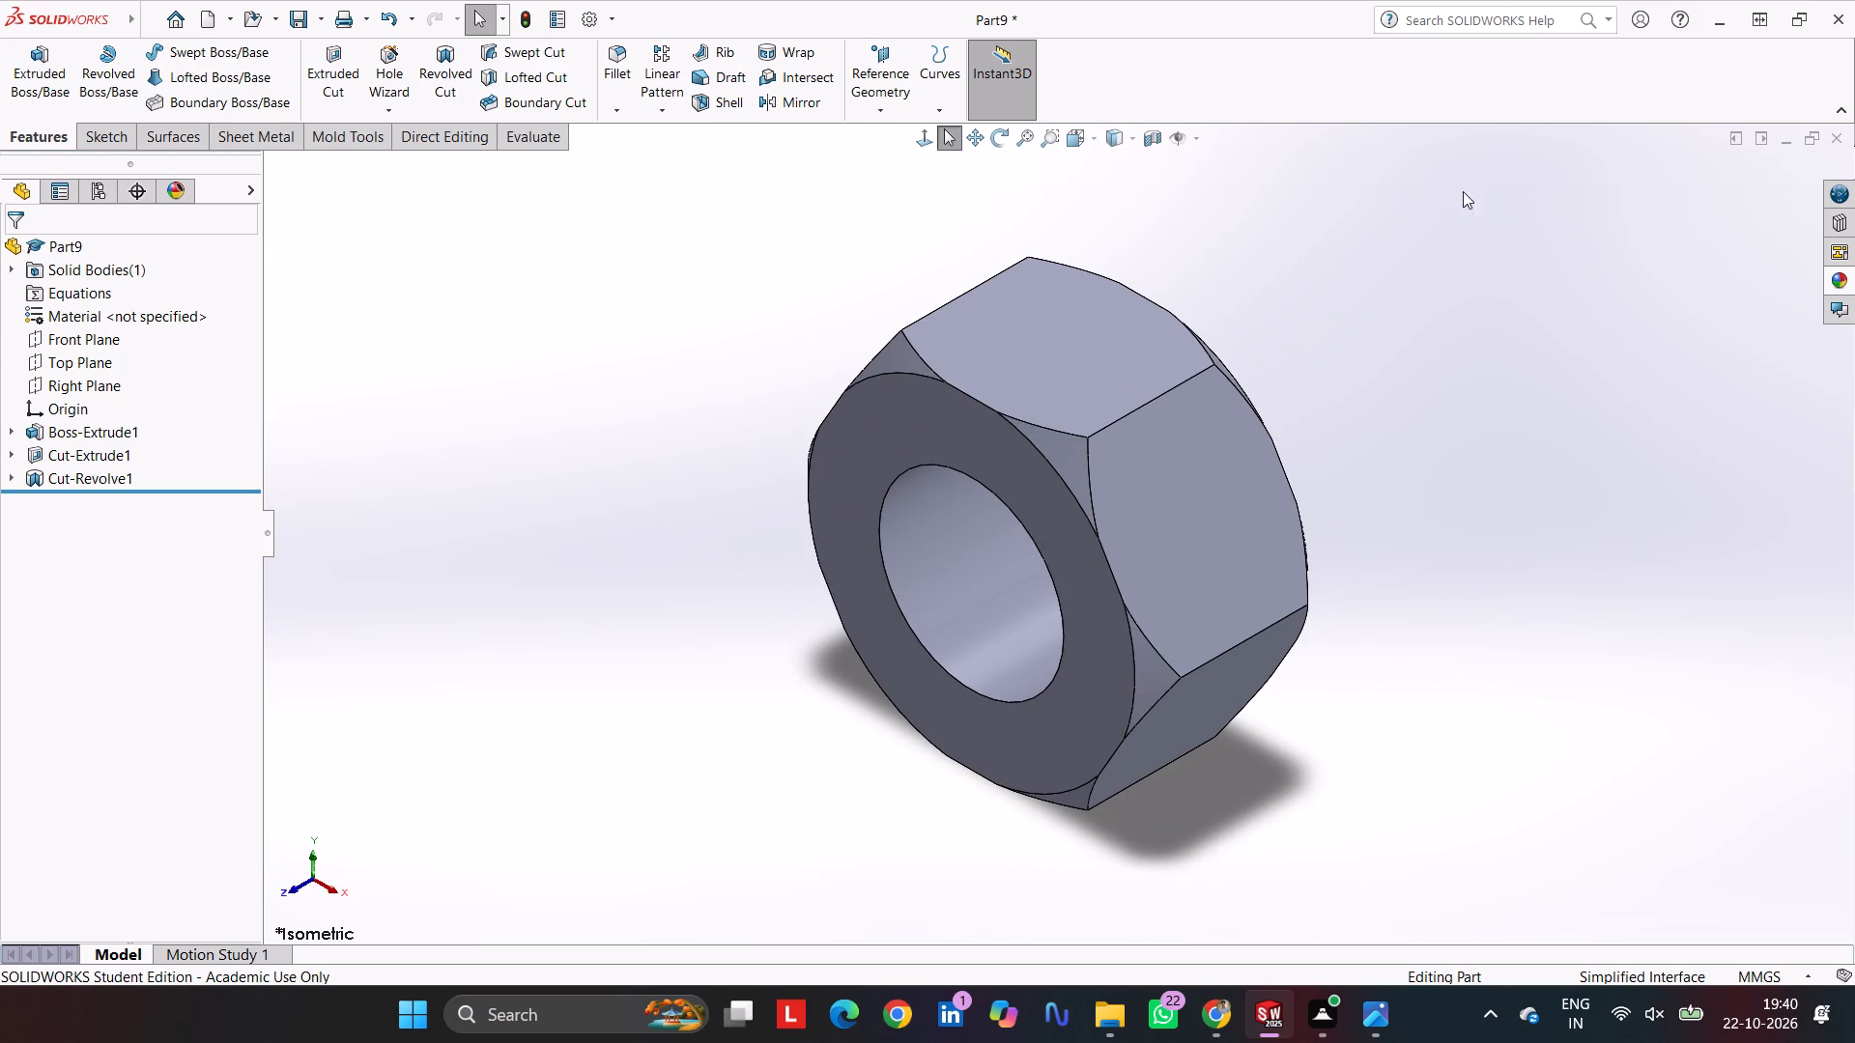
left_click(1826, 289)
left_click_drag(1702, 718, 1193, 534)
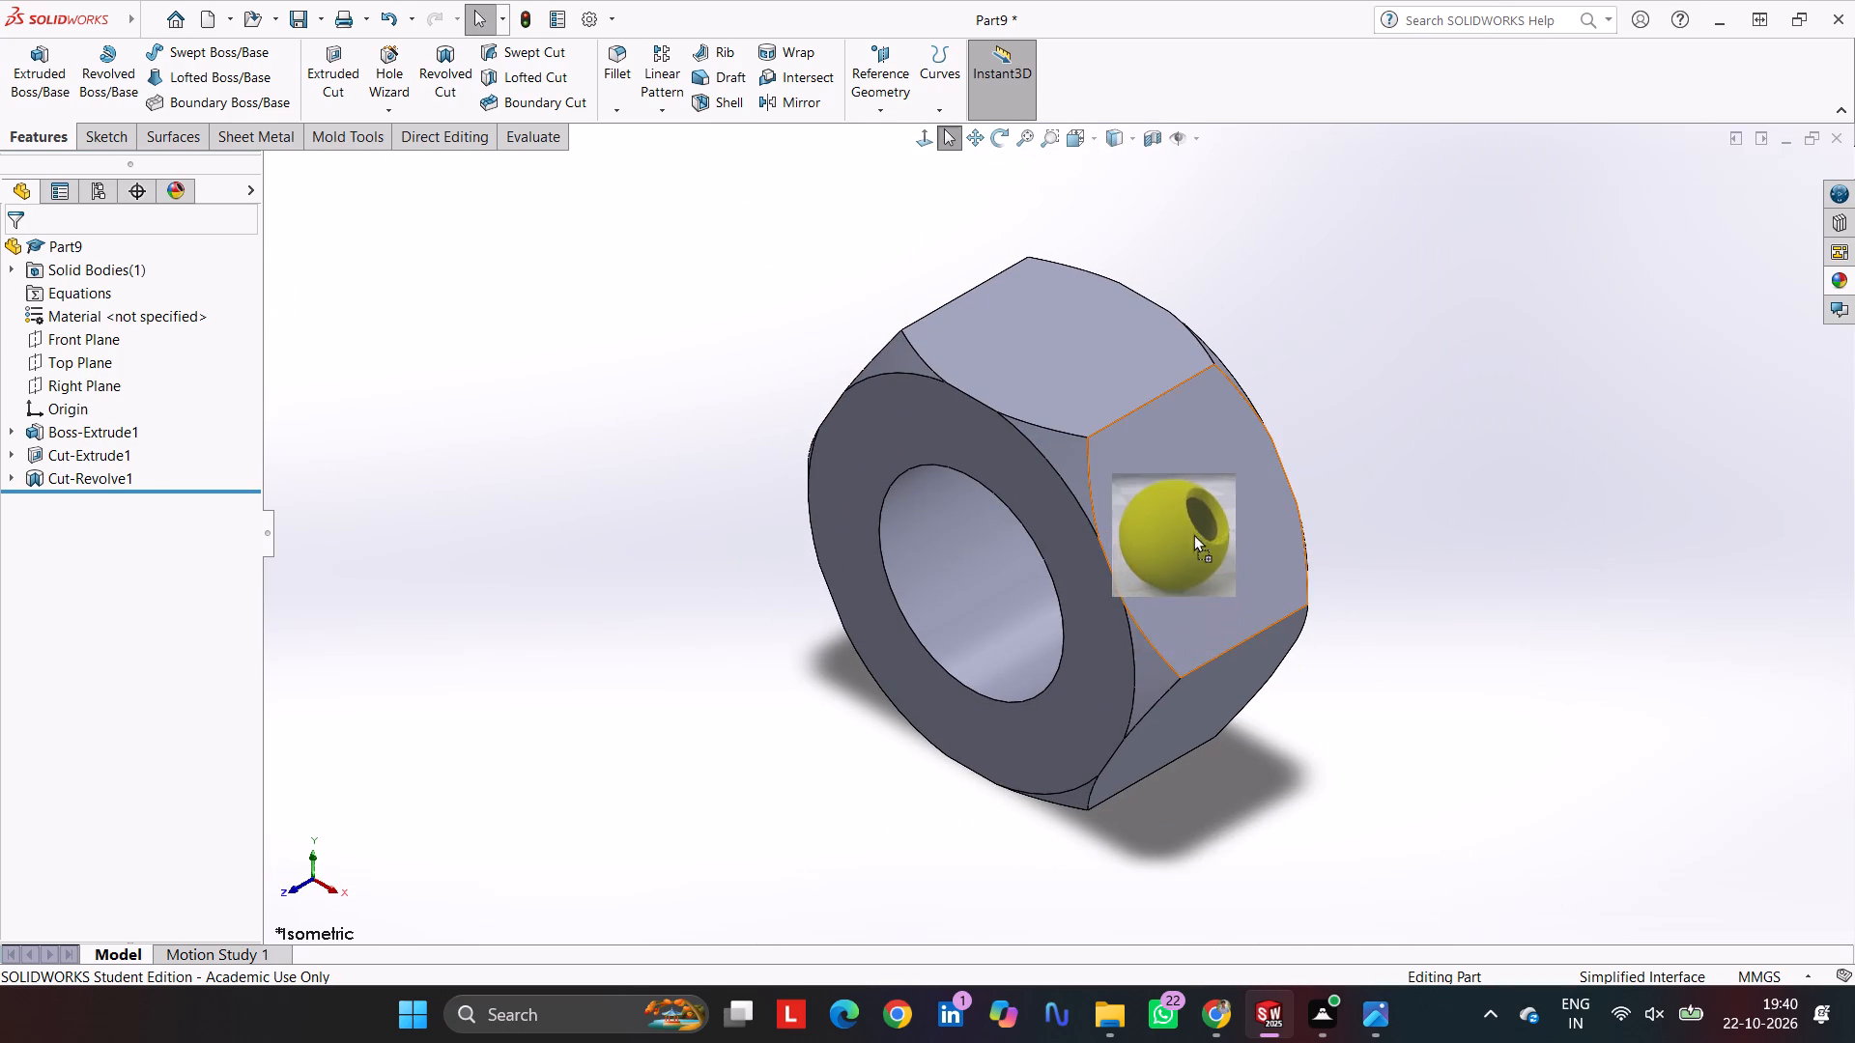
left_click_drag(1193, 534, 1193, 531)
left_click(1222, 535)
left_click(1497, 429)
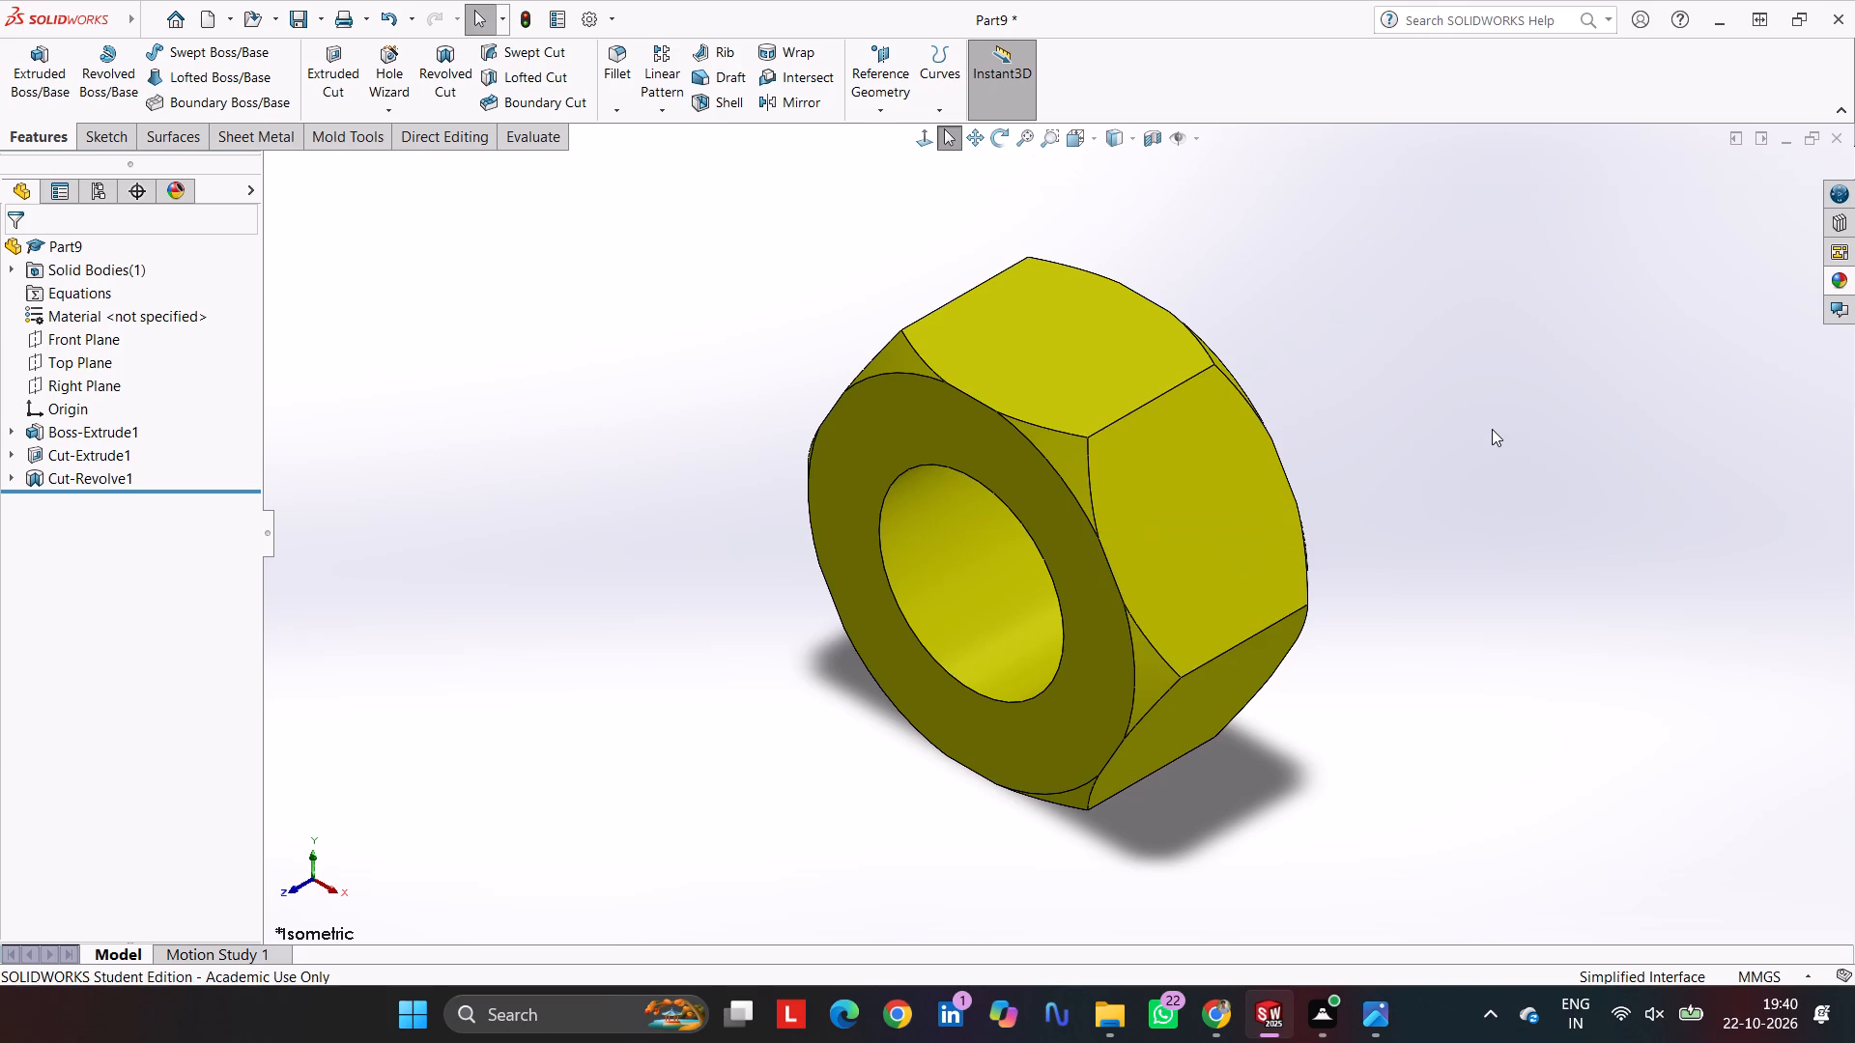
Save the nut as part file 5 in the Pivot Chair Assembly folder.
key("ctrl+s")
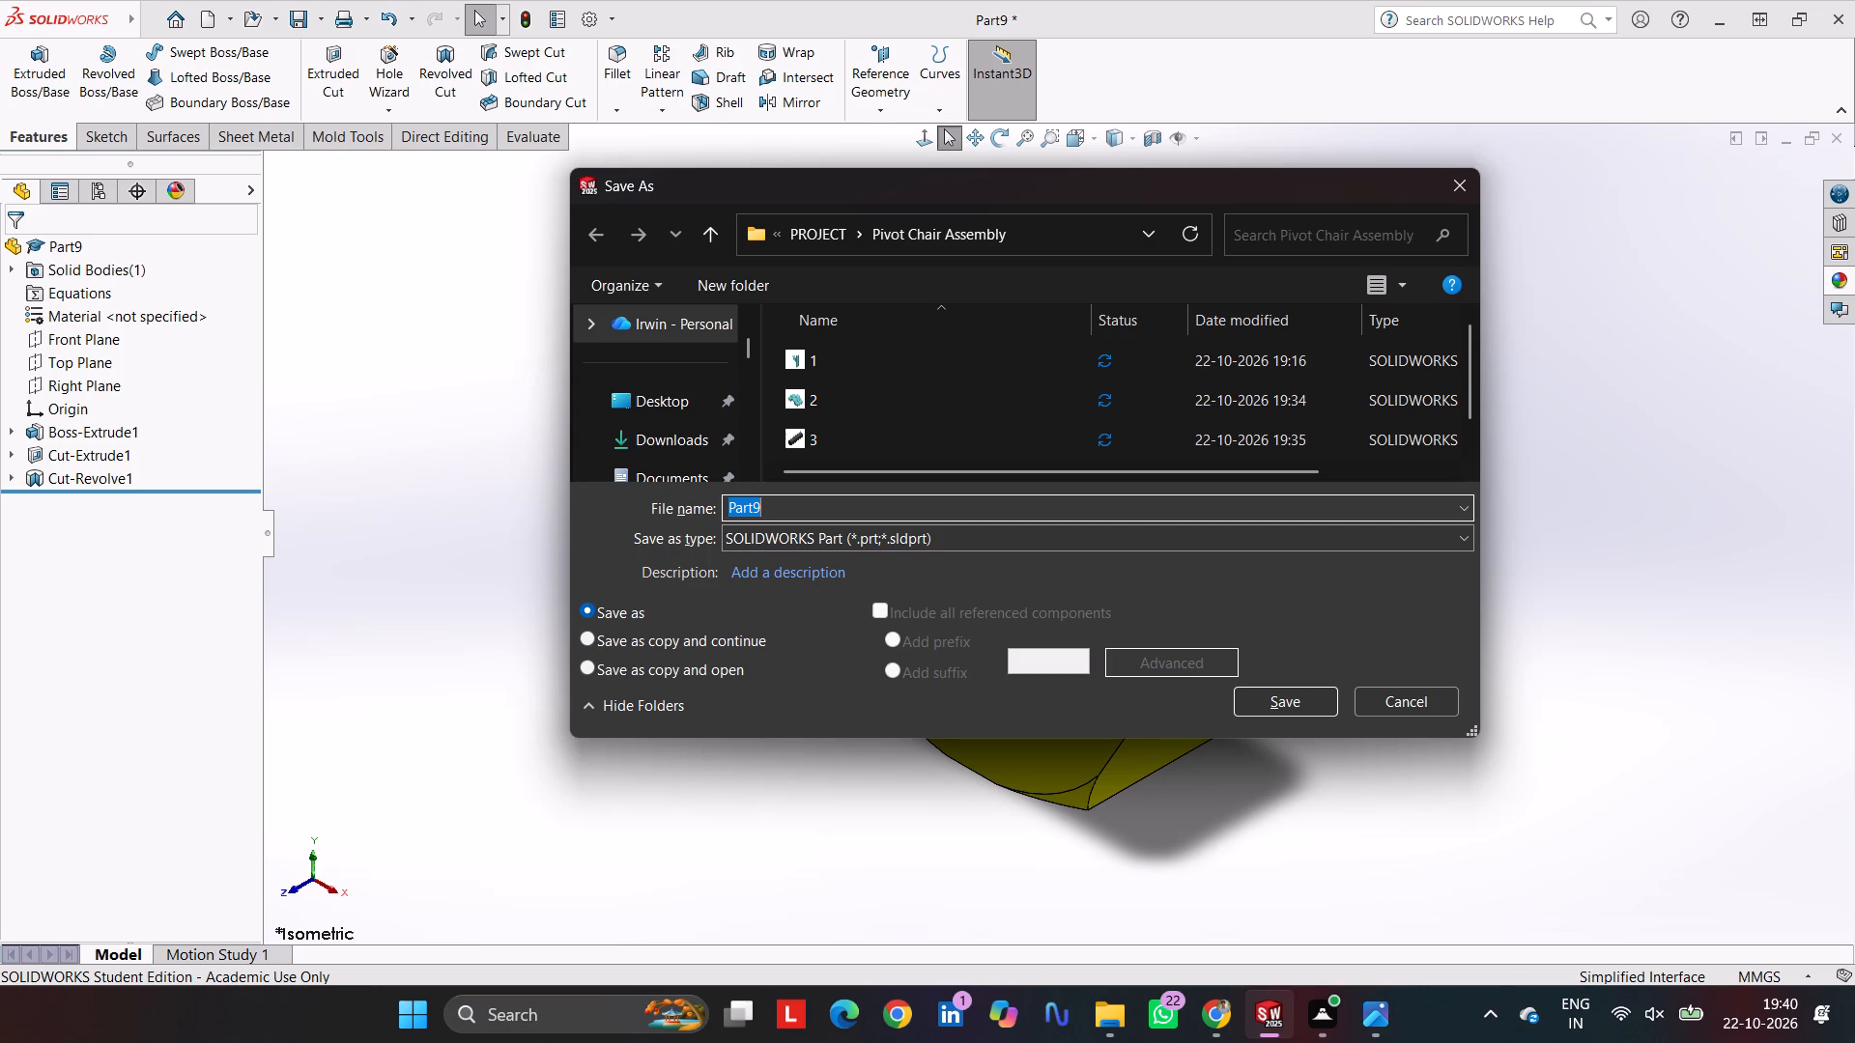
scroll(889, 452, "down", 5)
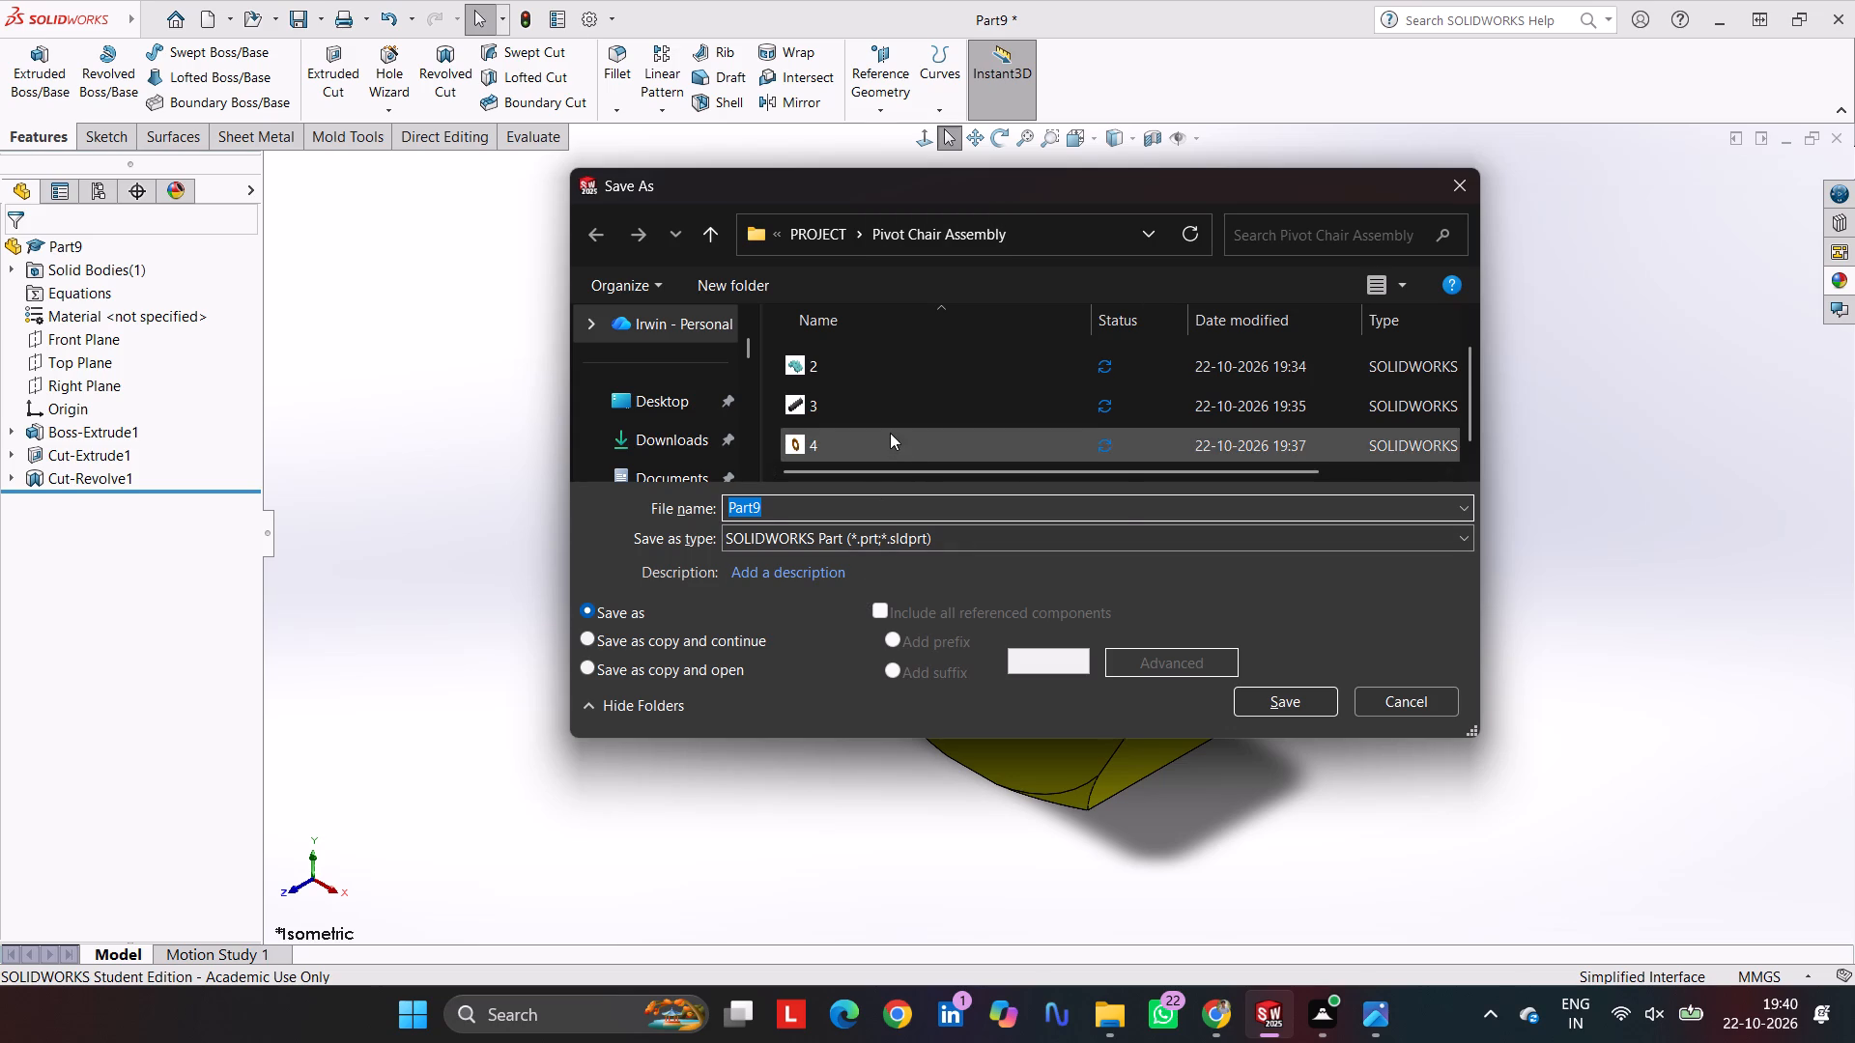
key("5")
key("Return")
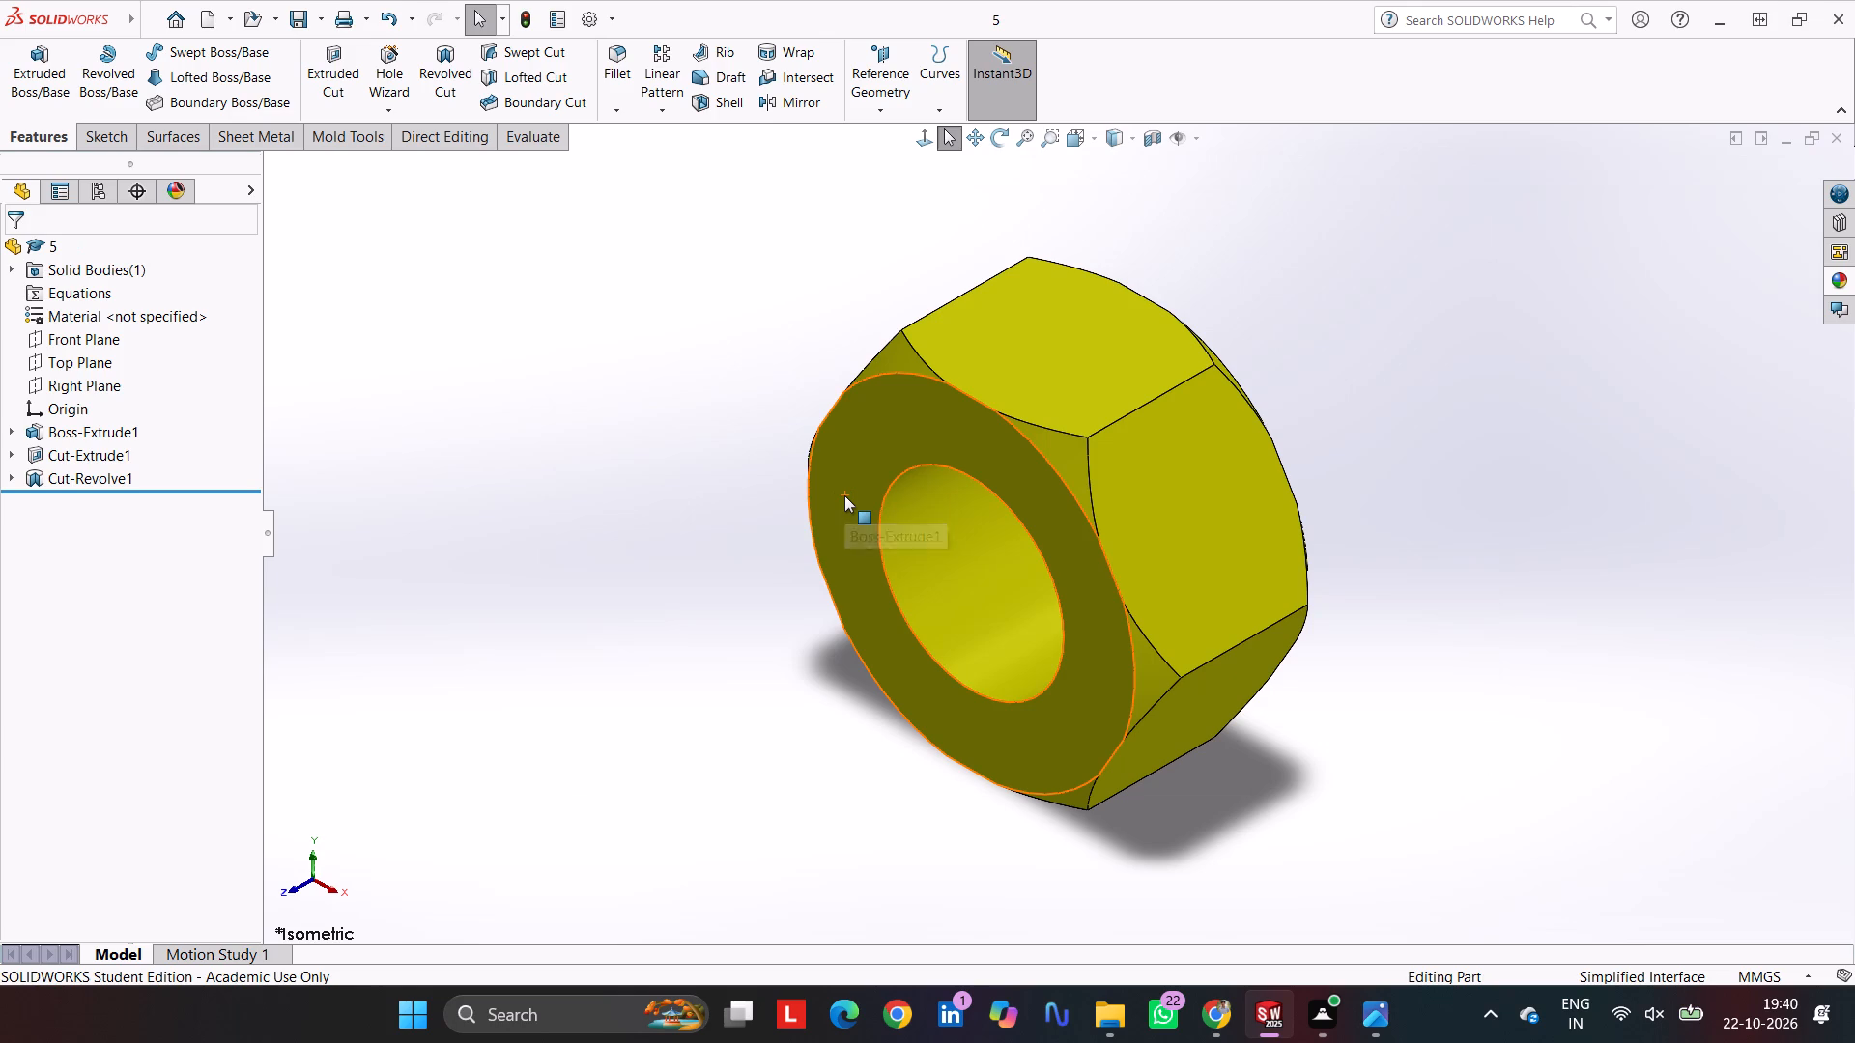
Print the nut's current screen image to PDF on A4 paper, saving it as 5 in the Pivot Chair Assembly folder.
key("ctrl+p")
left_click(1127, 304)
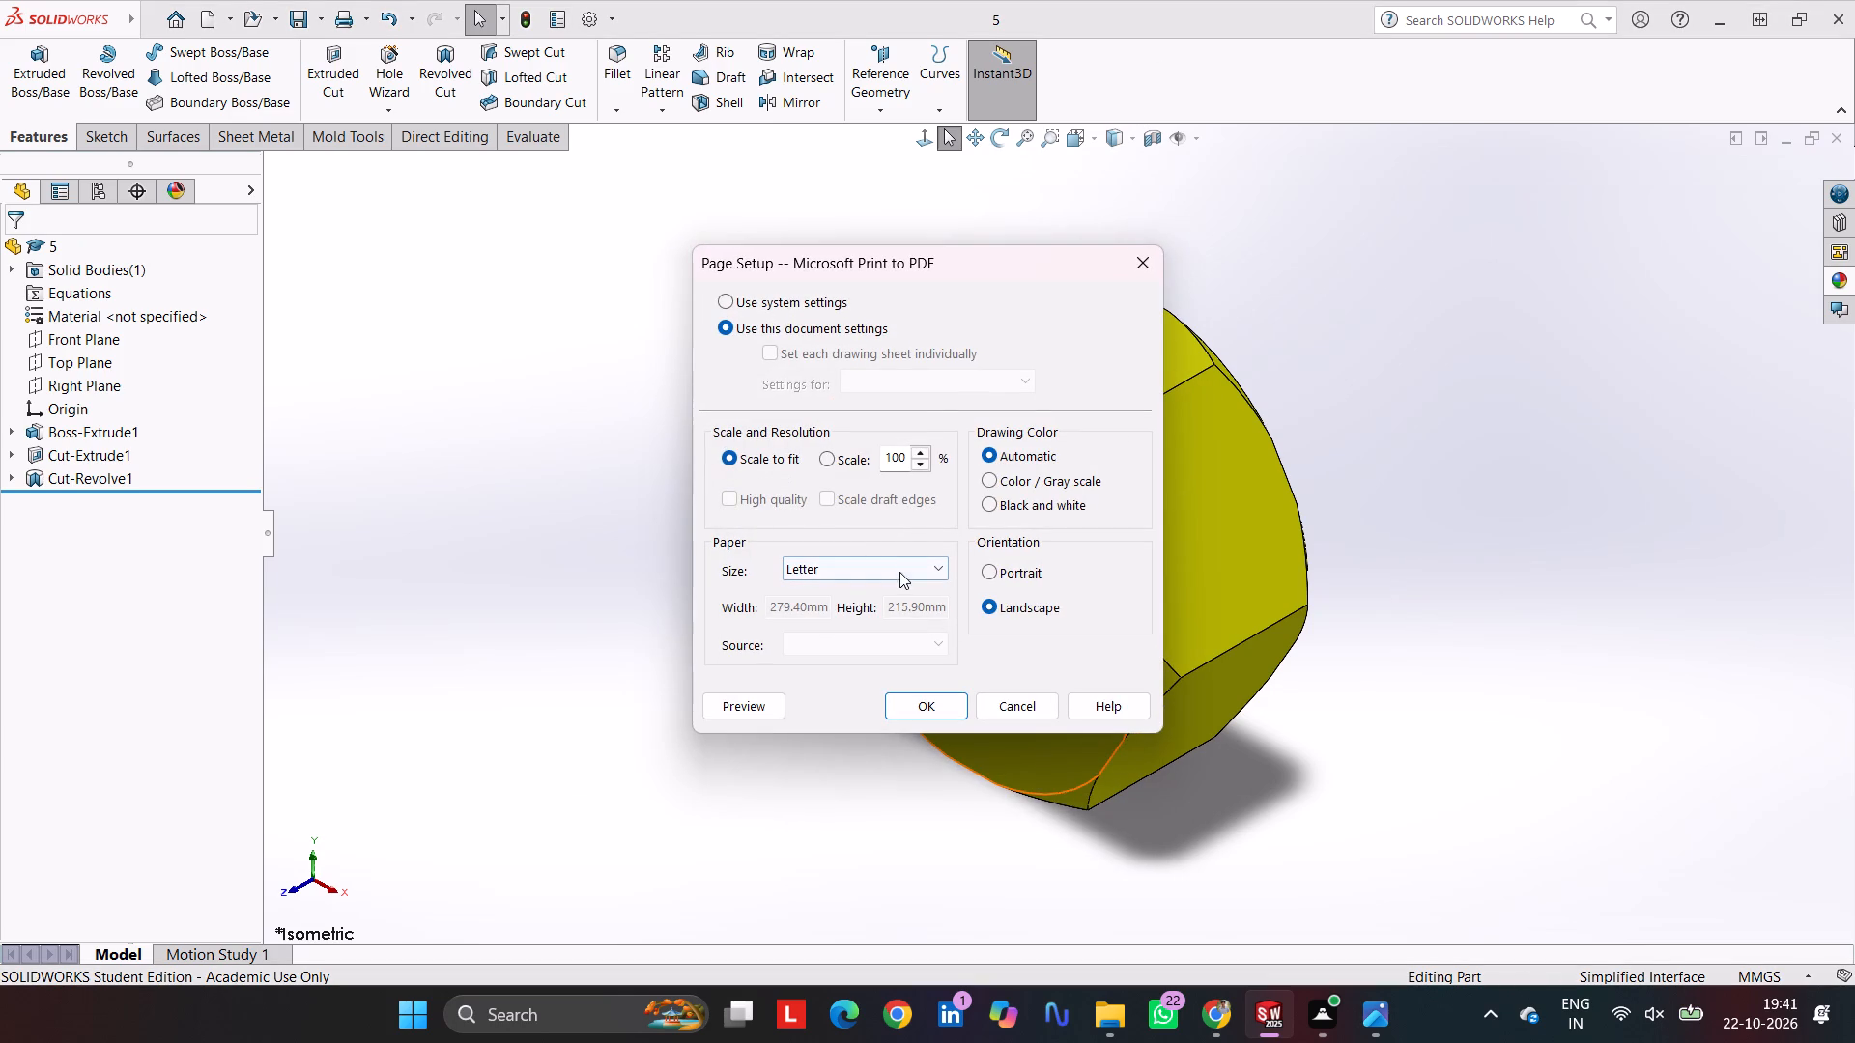
left_click(899, 573)
scroll(757, 311, "up", 6)
scroll(852, 171, "up", 5)
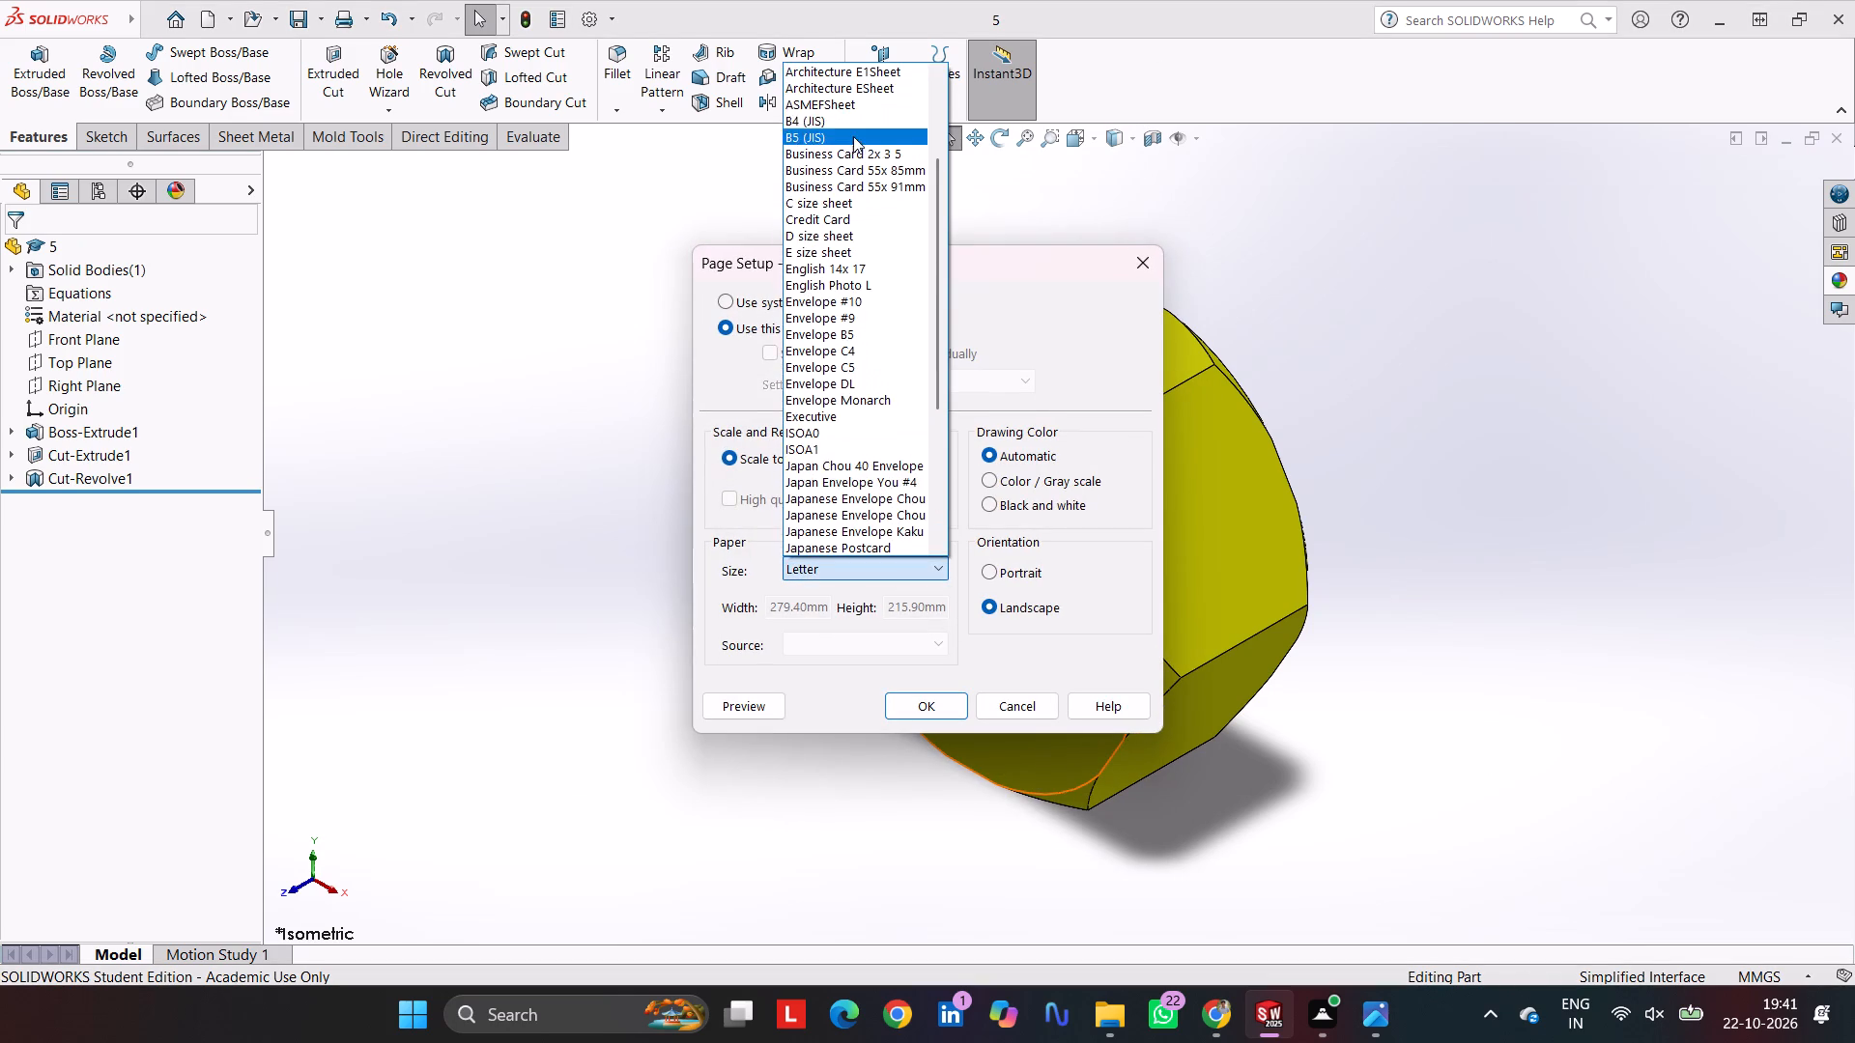
scroll(853, 127, "up", 3)
left_click(836, 108)
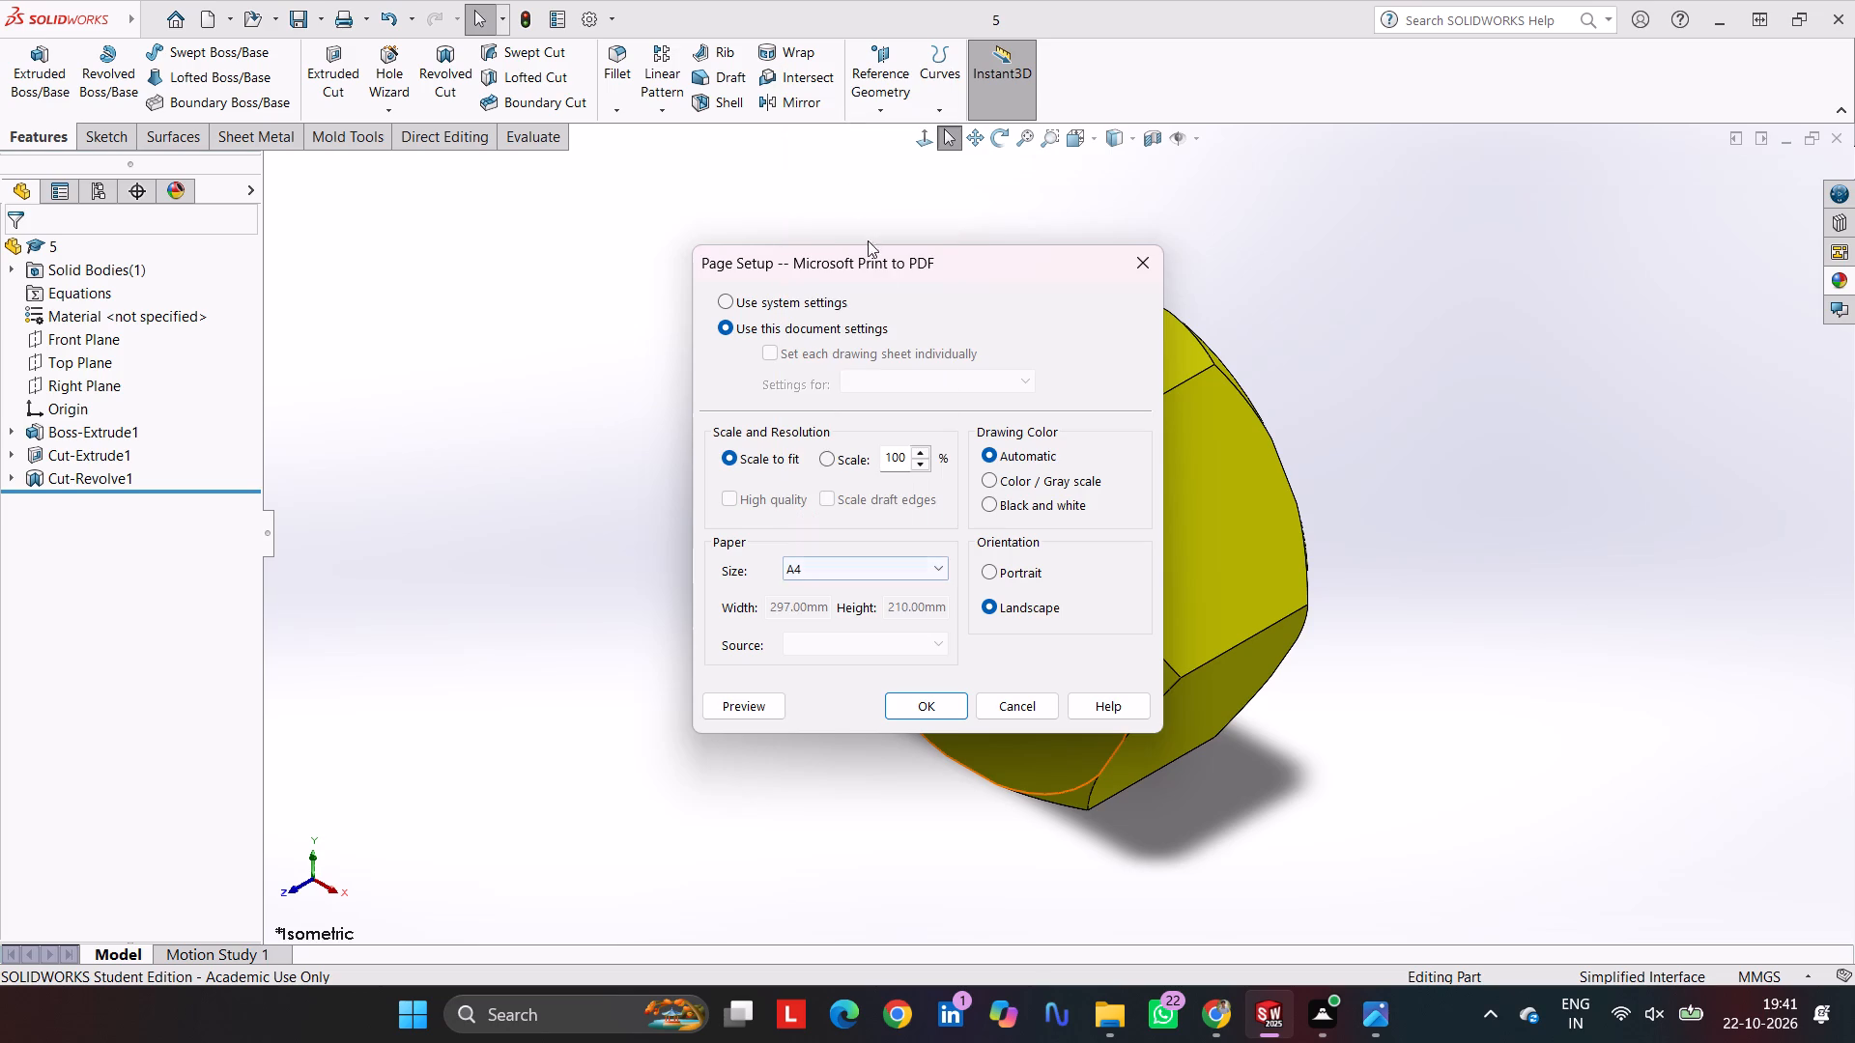
left_click(910, 693)
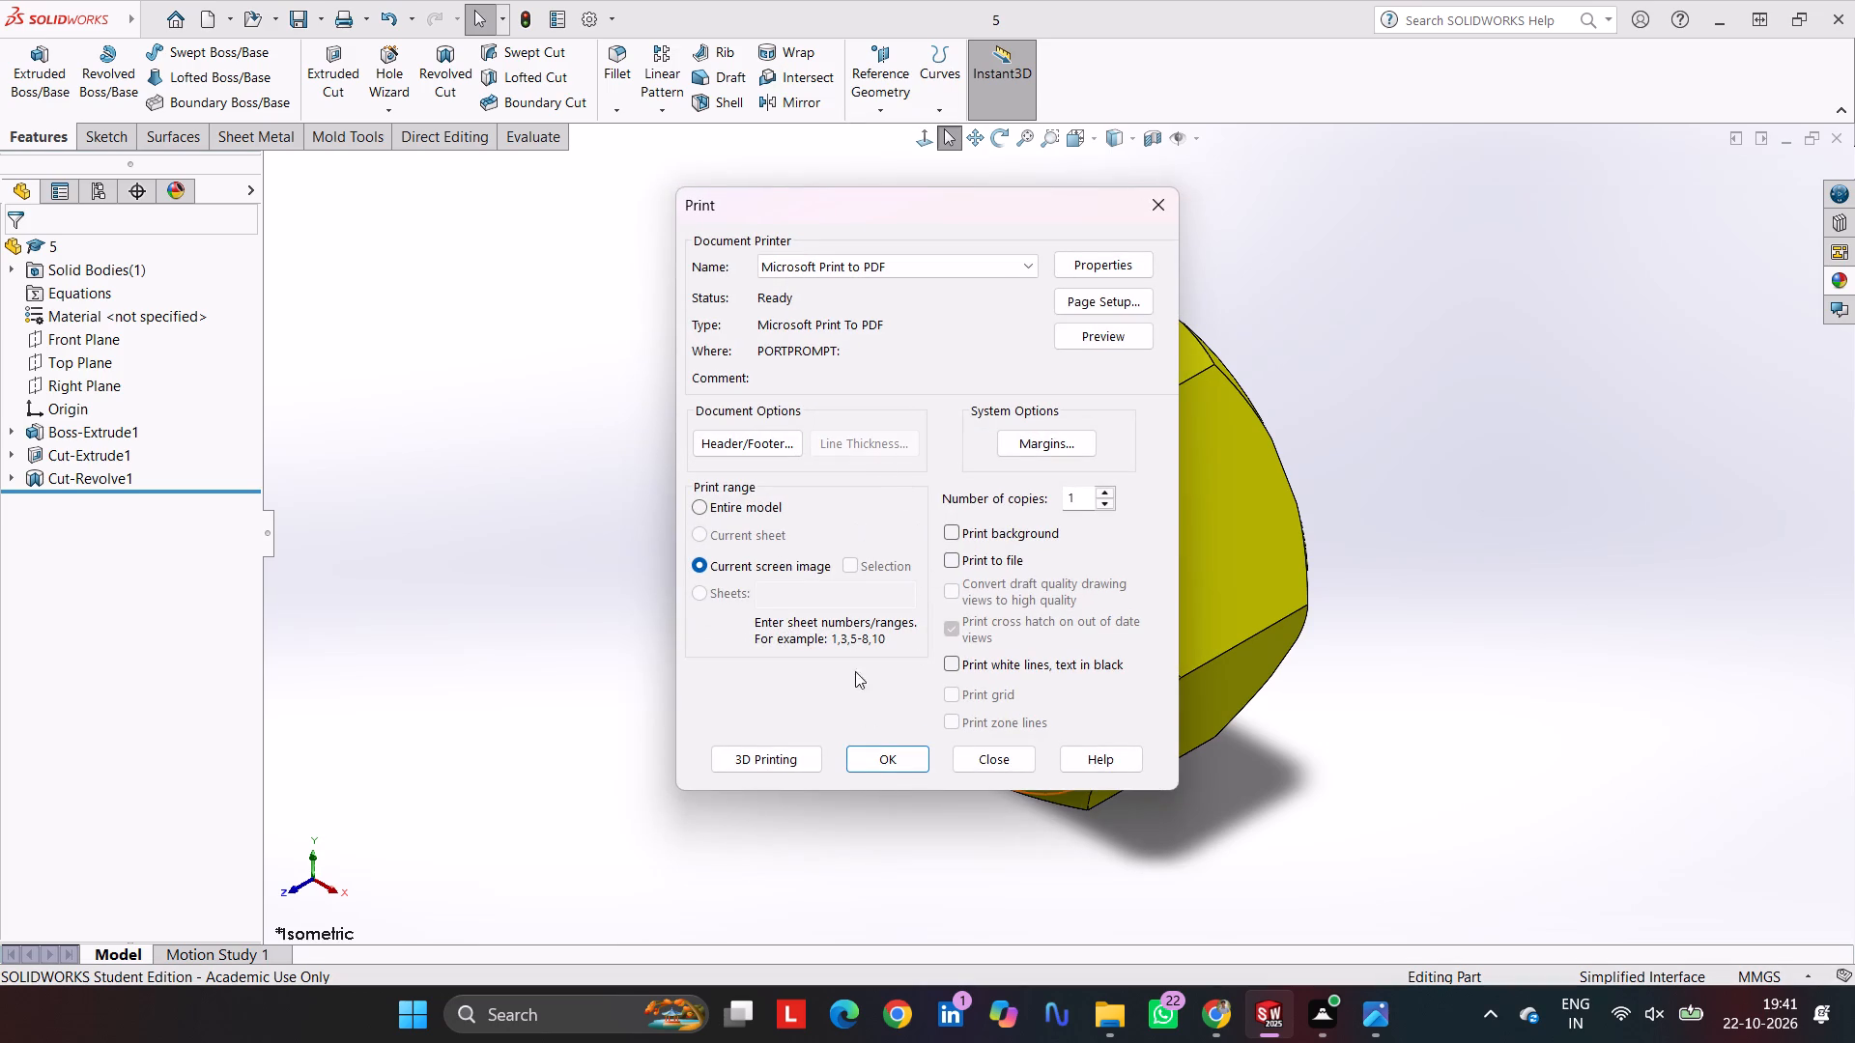
left_click(880, 758)
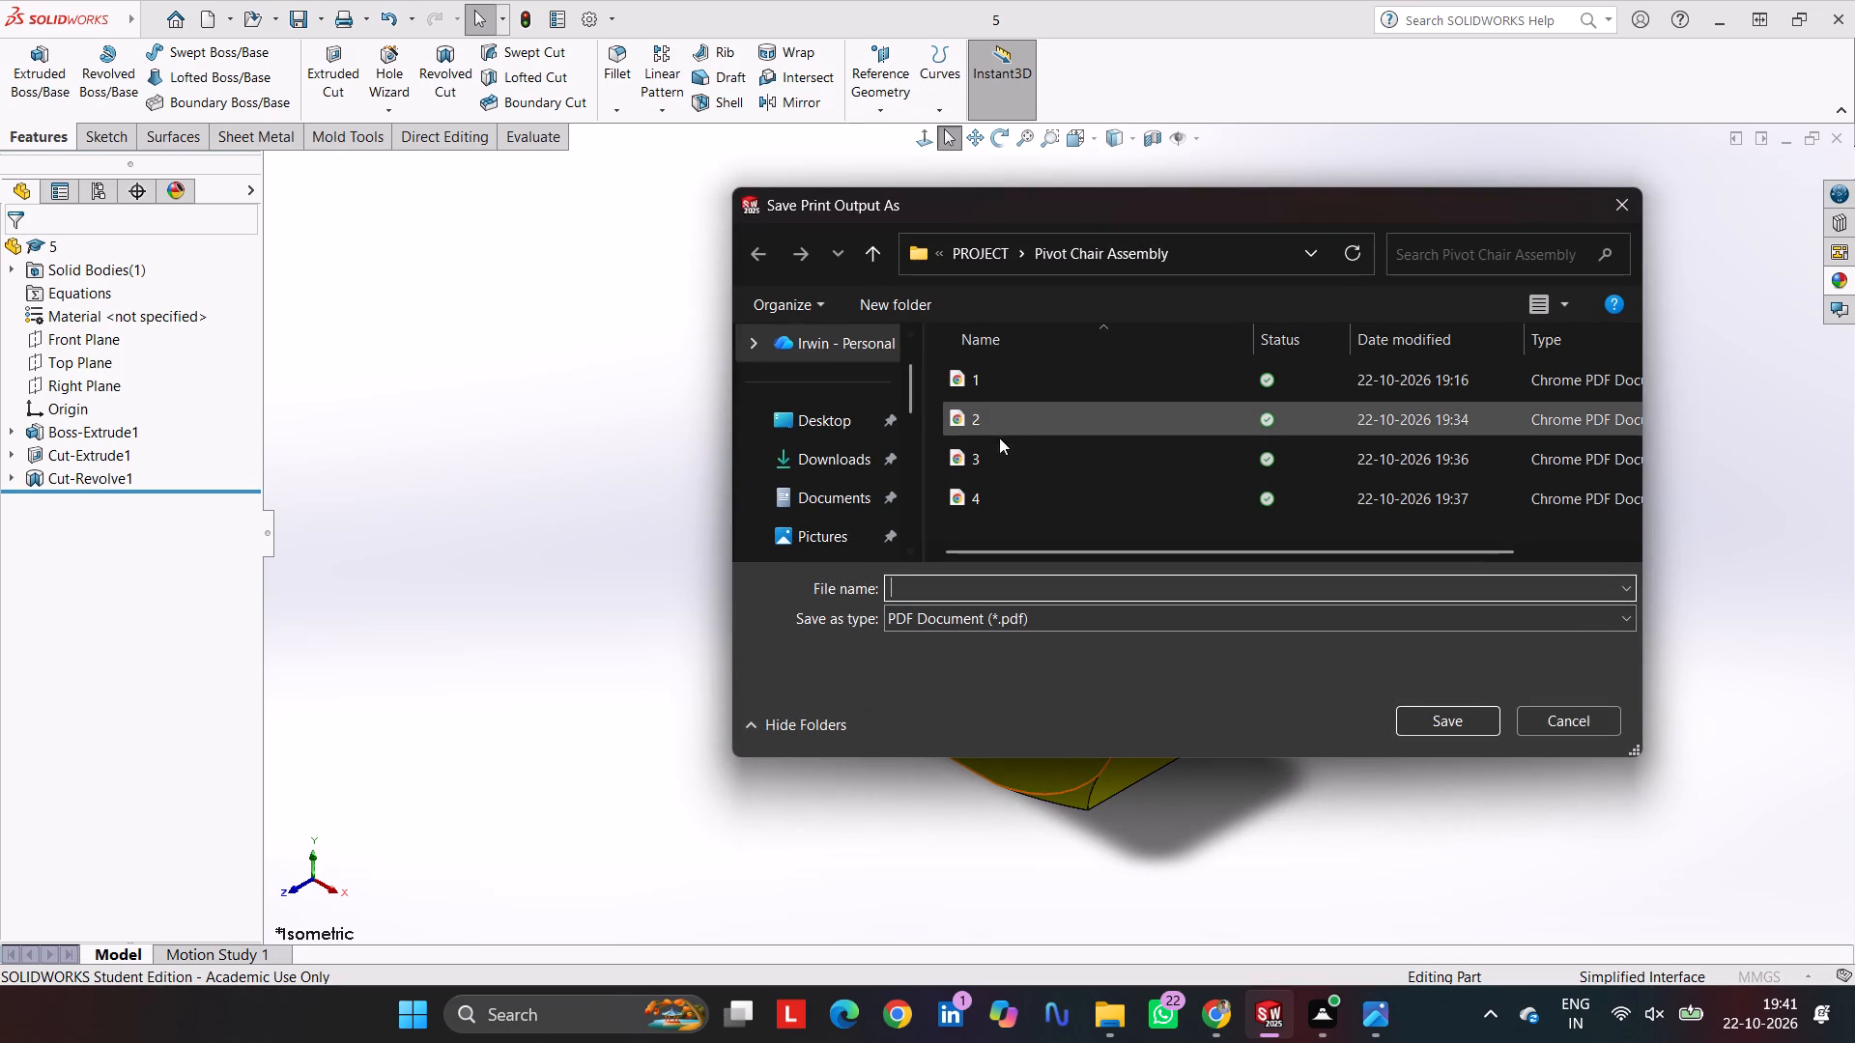
key("5")
key("Return")
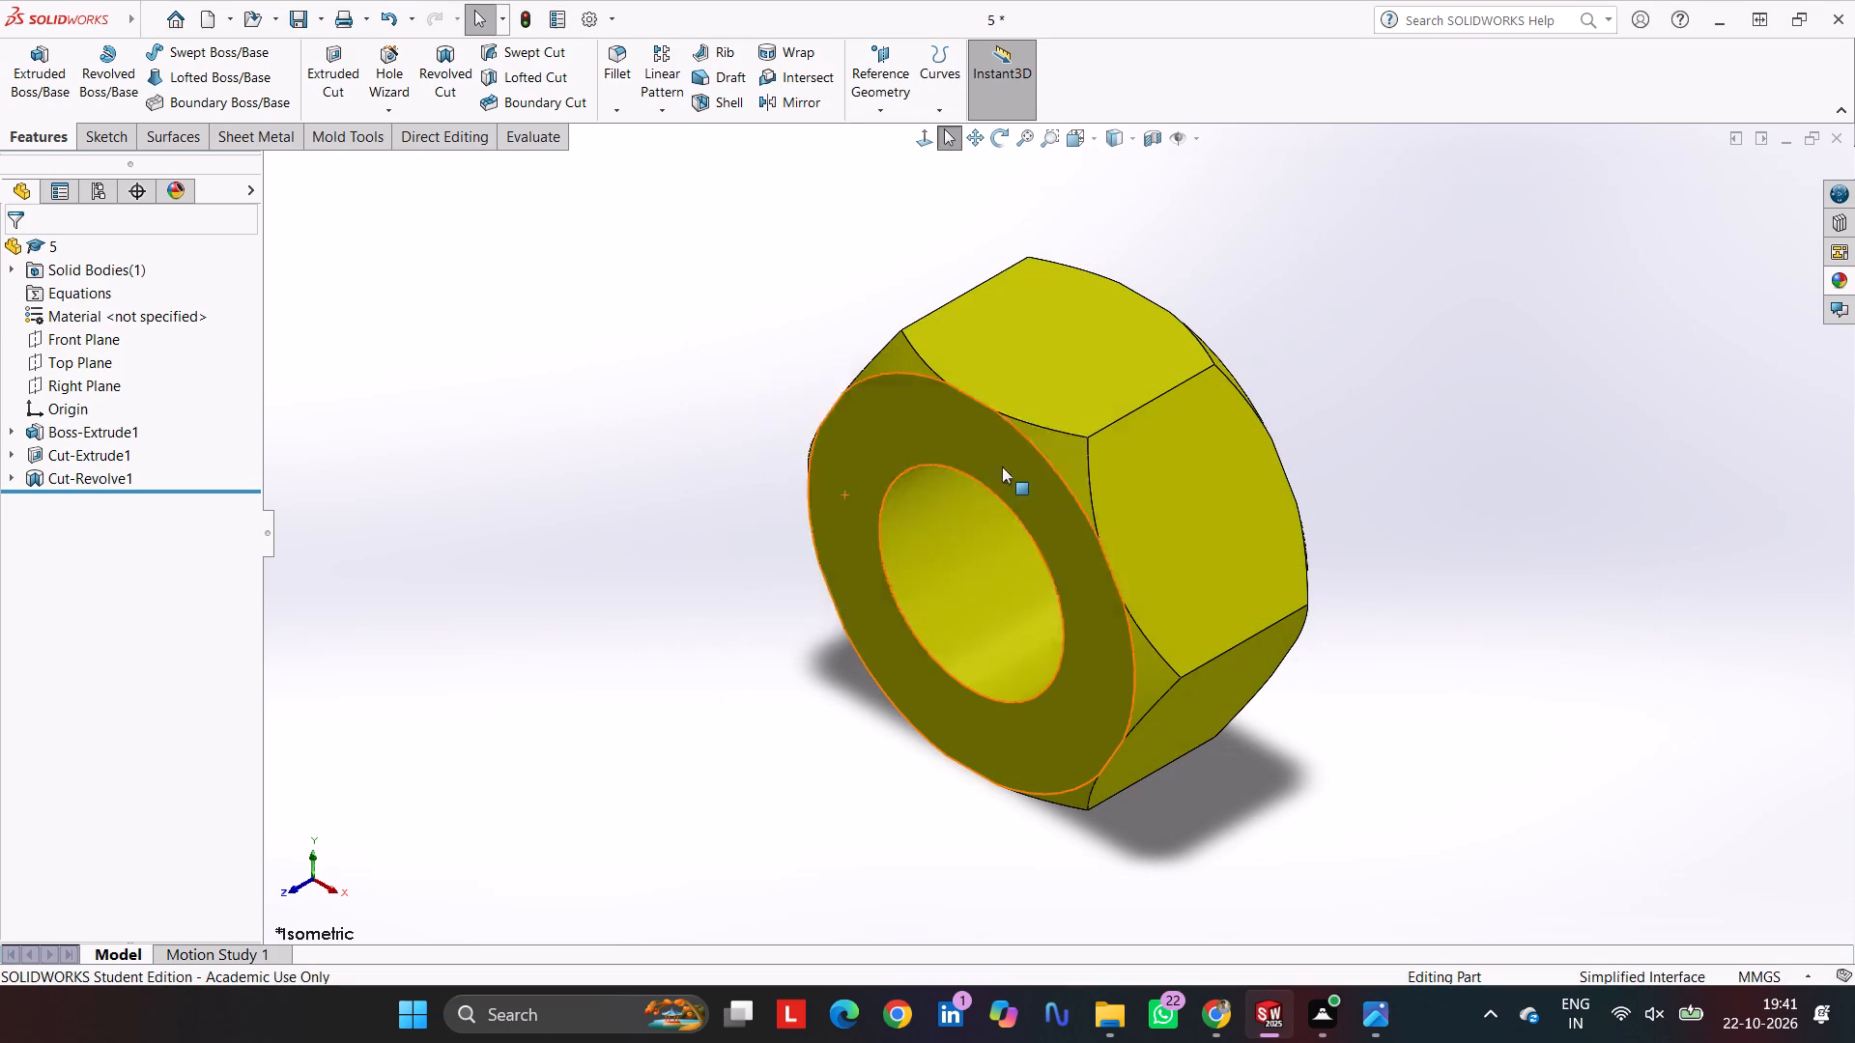
Create a new part document for the next component.
key("ctrl+n")
key("Return")
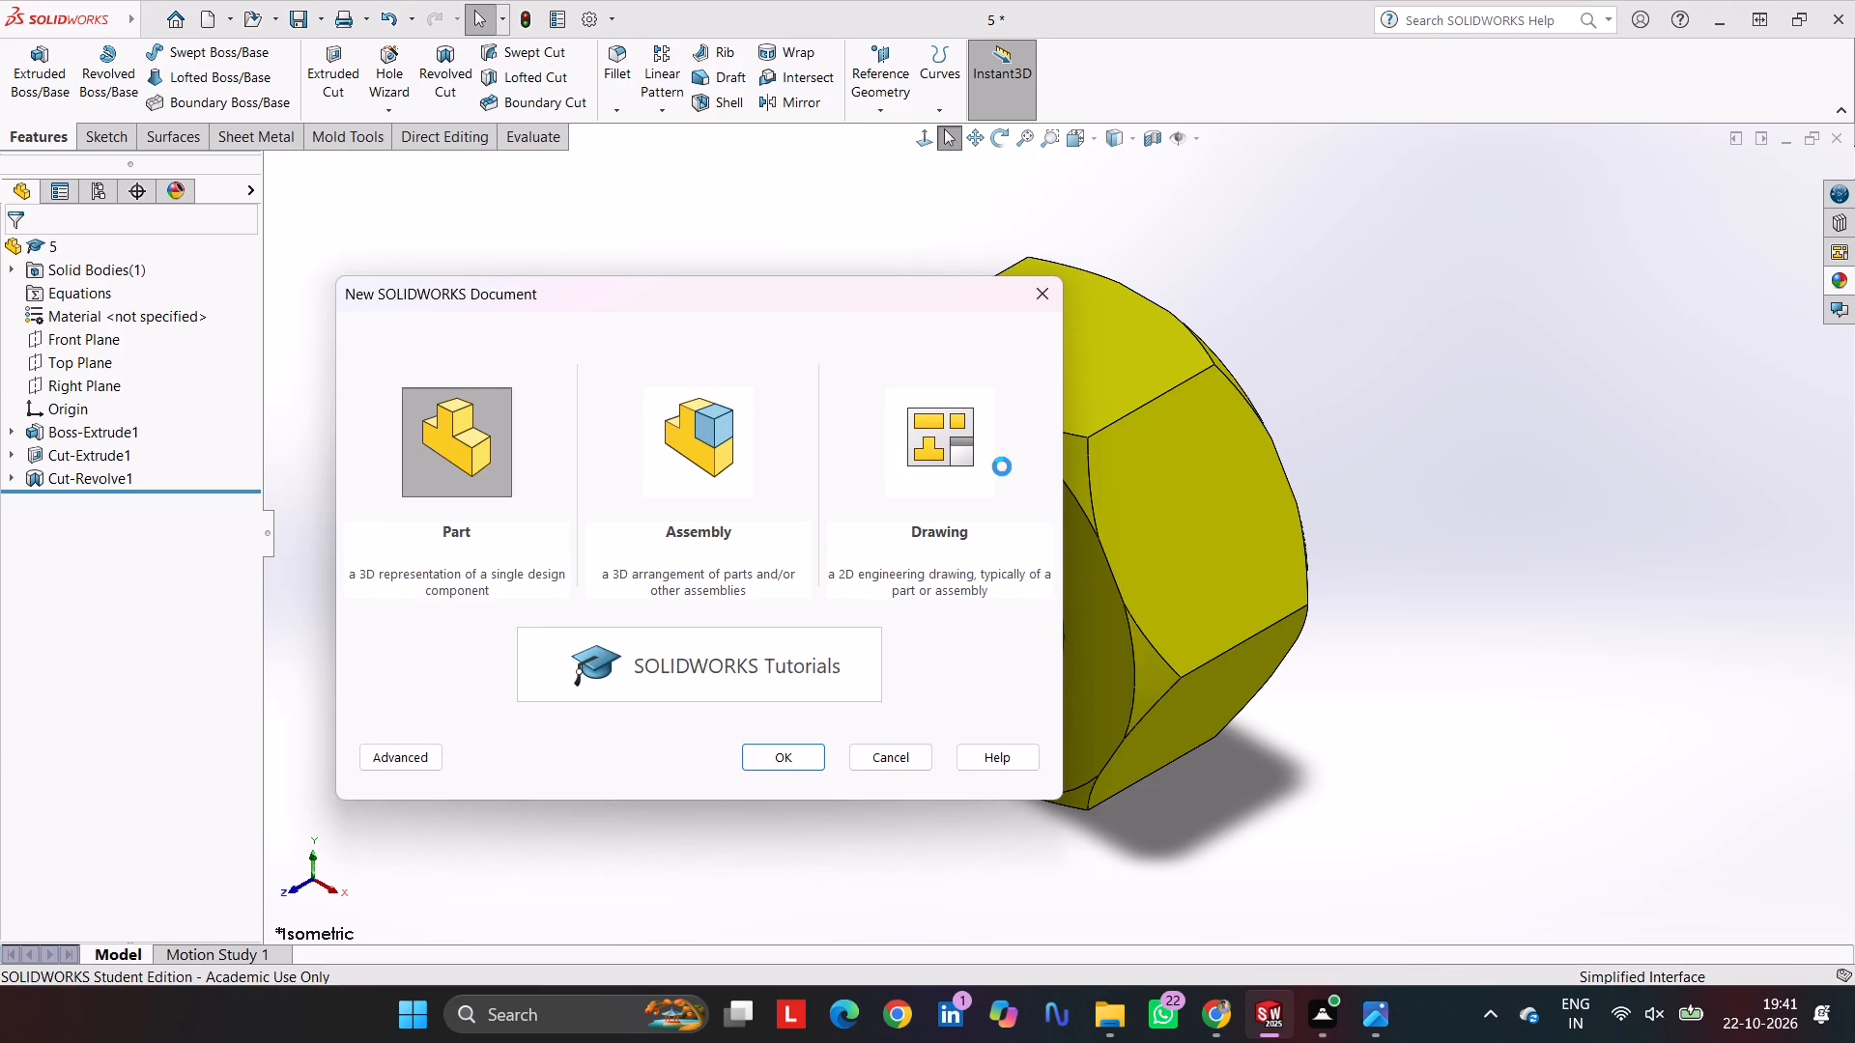
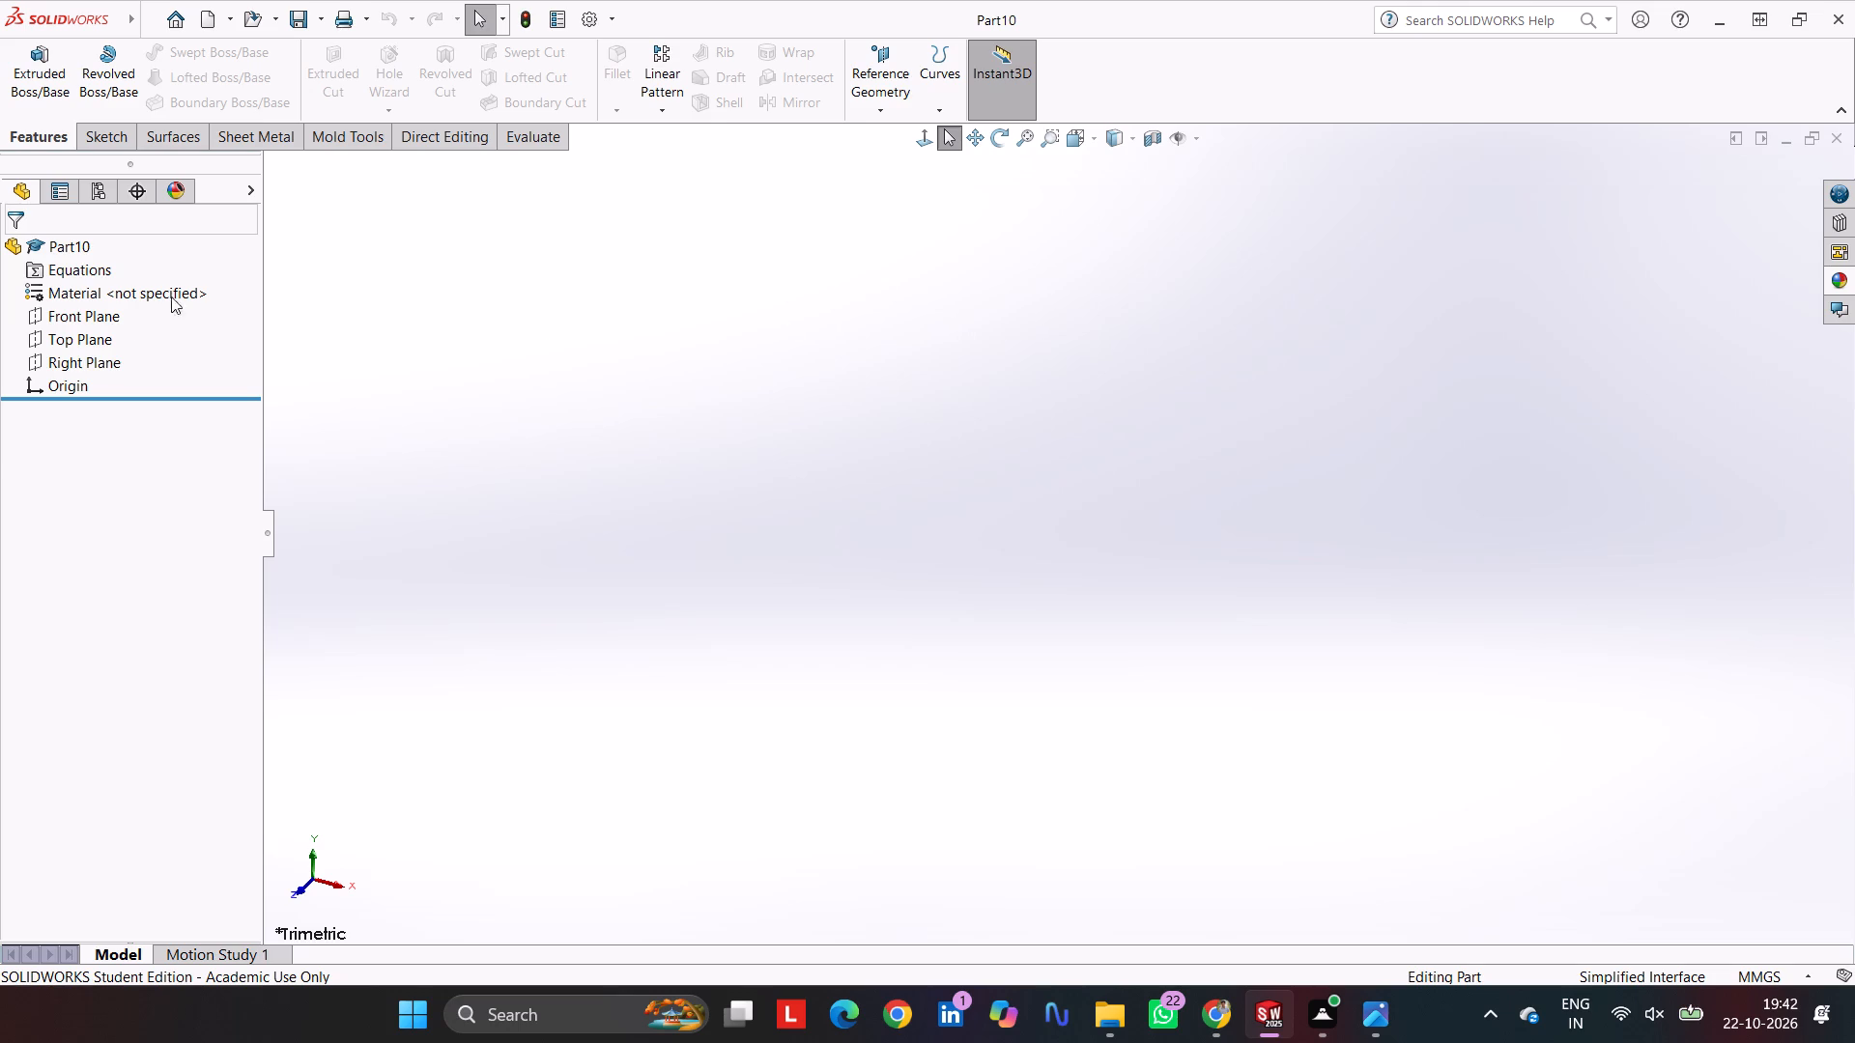
Start a sketch on the Right Plane and draw infinite horizontal and vertical construction lines through the origin.
left_click(83, 355)
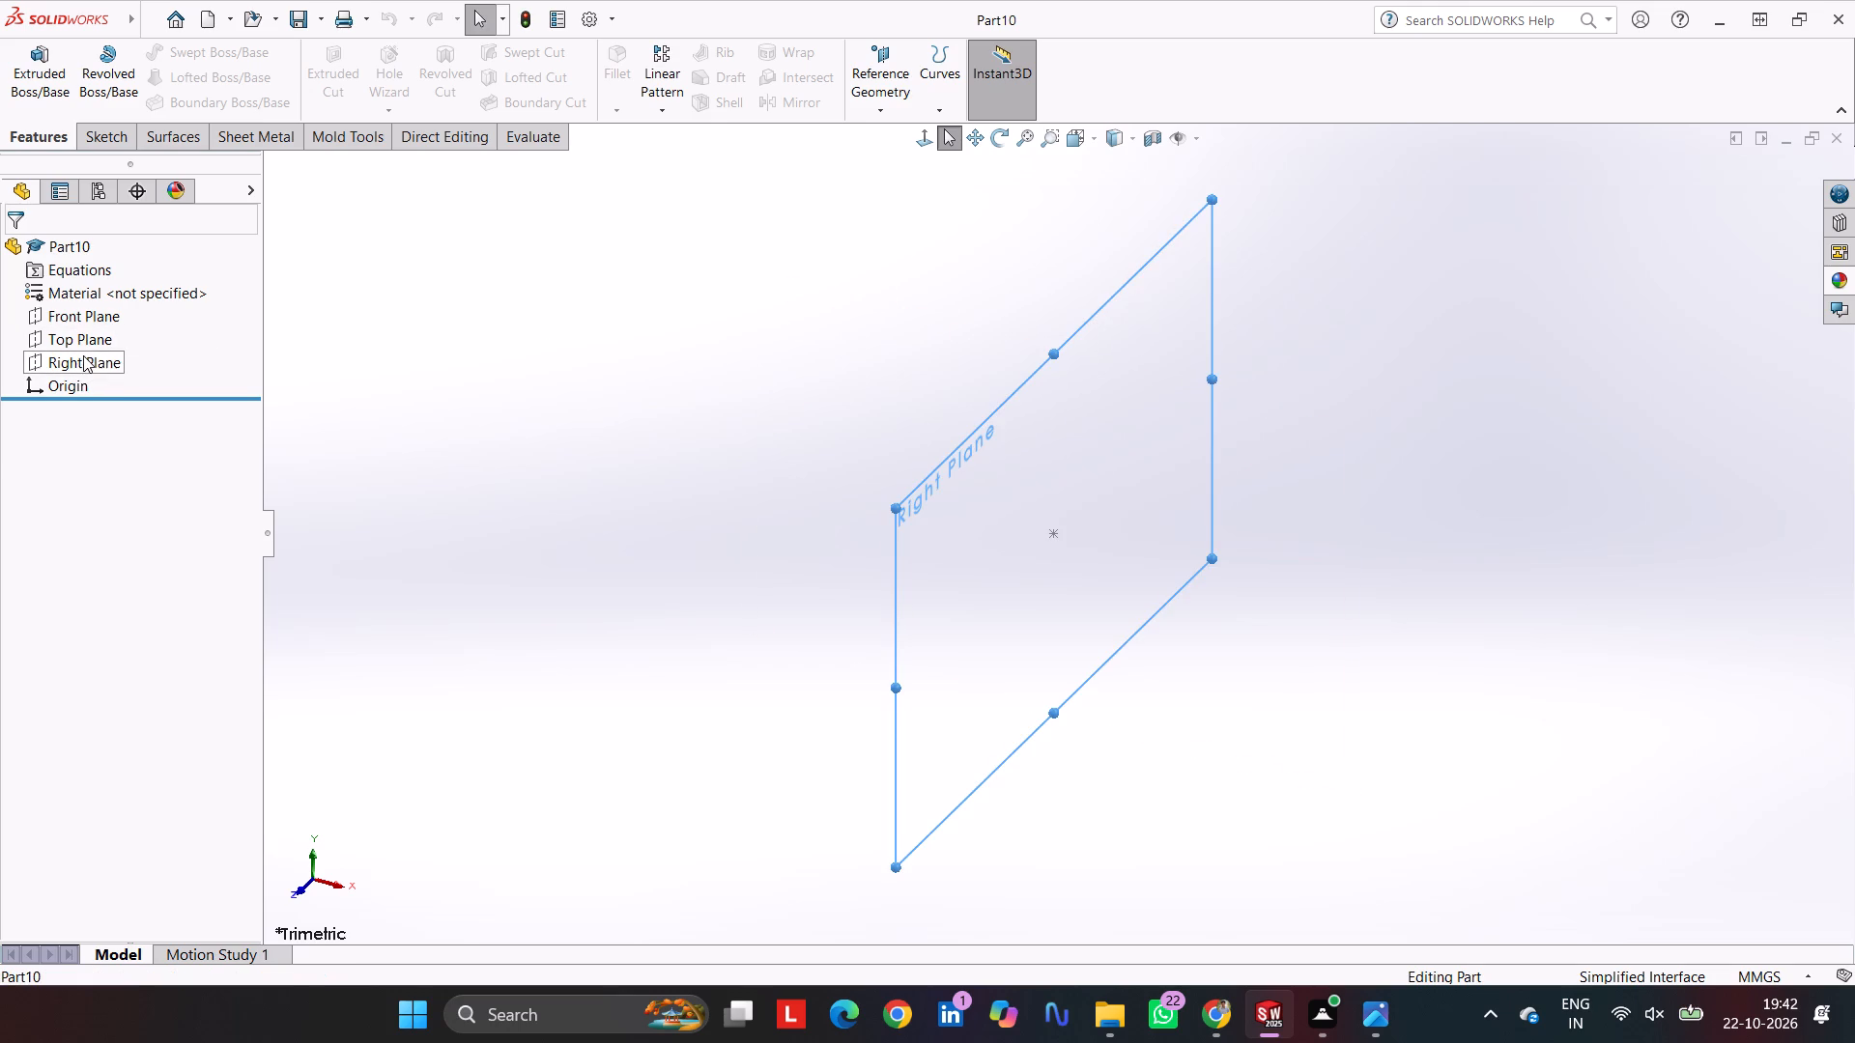
left_click(109, 136)
left_click(24, 65)
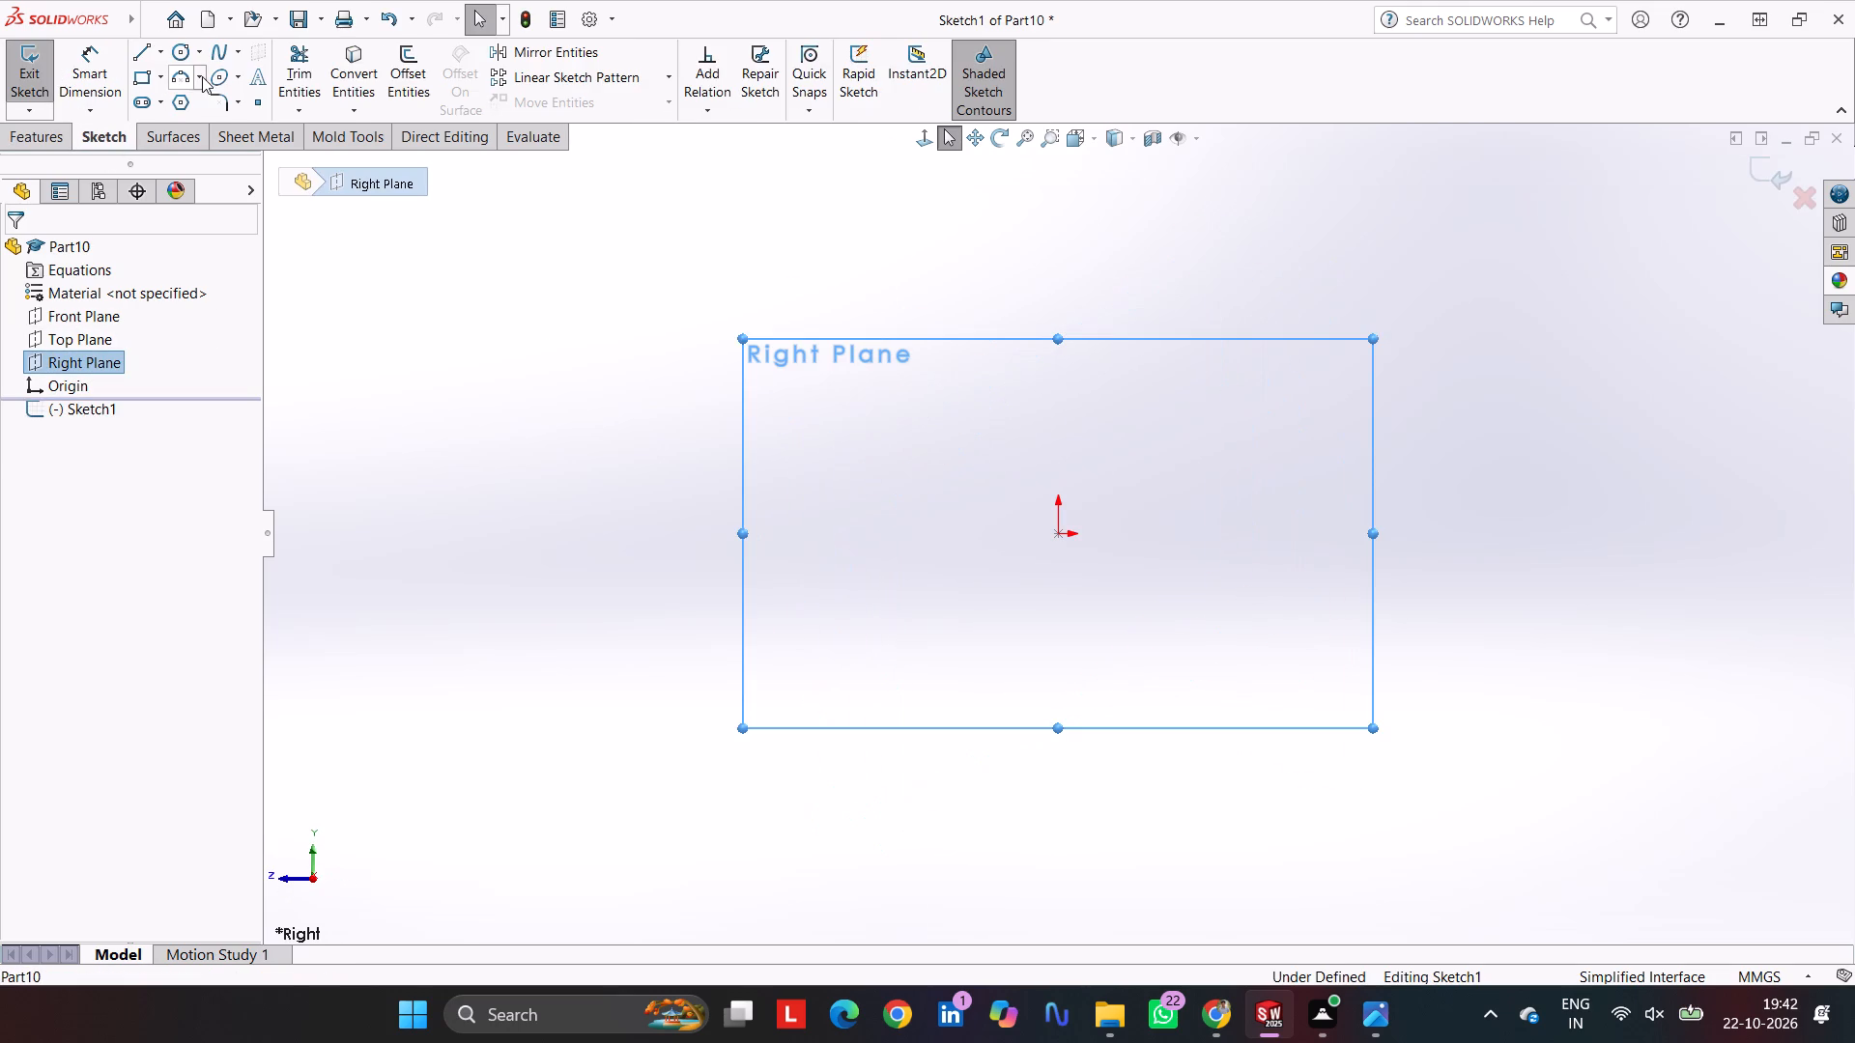
left_click(145, 53)
left_click(115, 418)
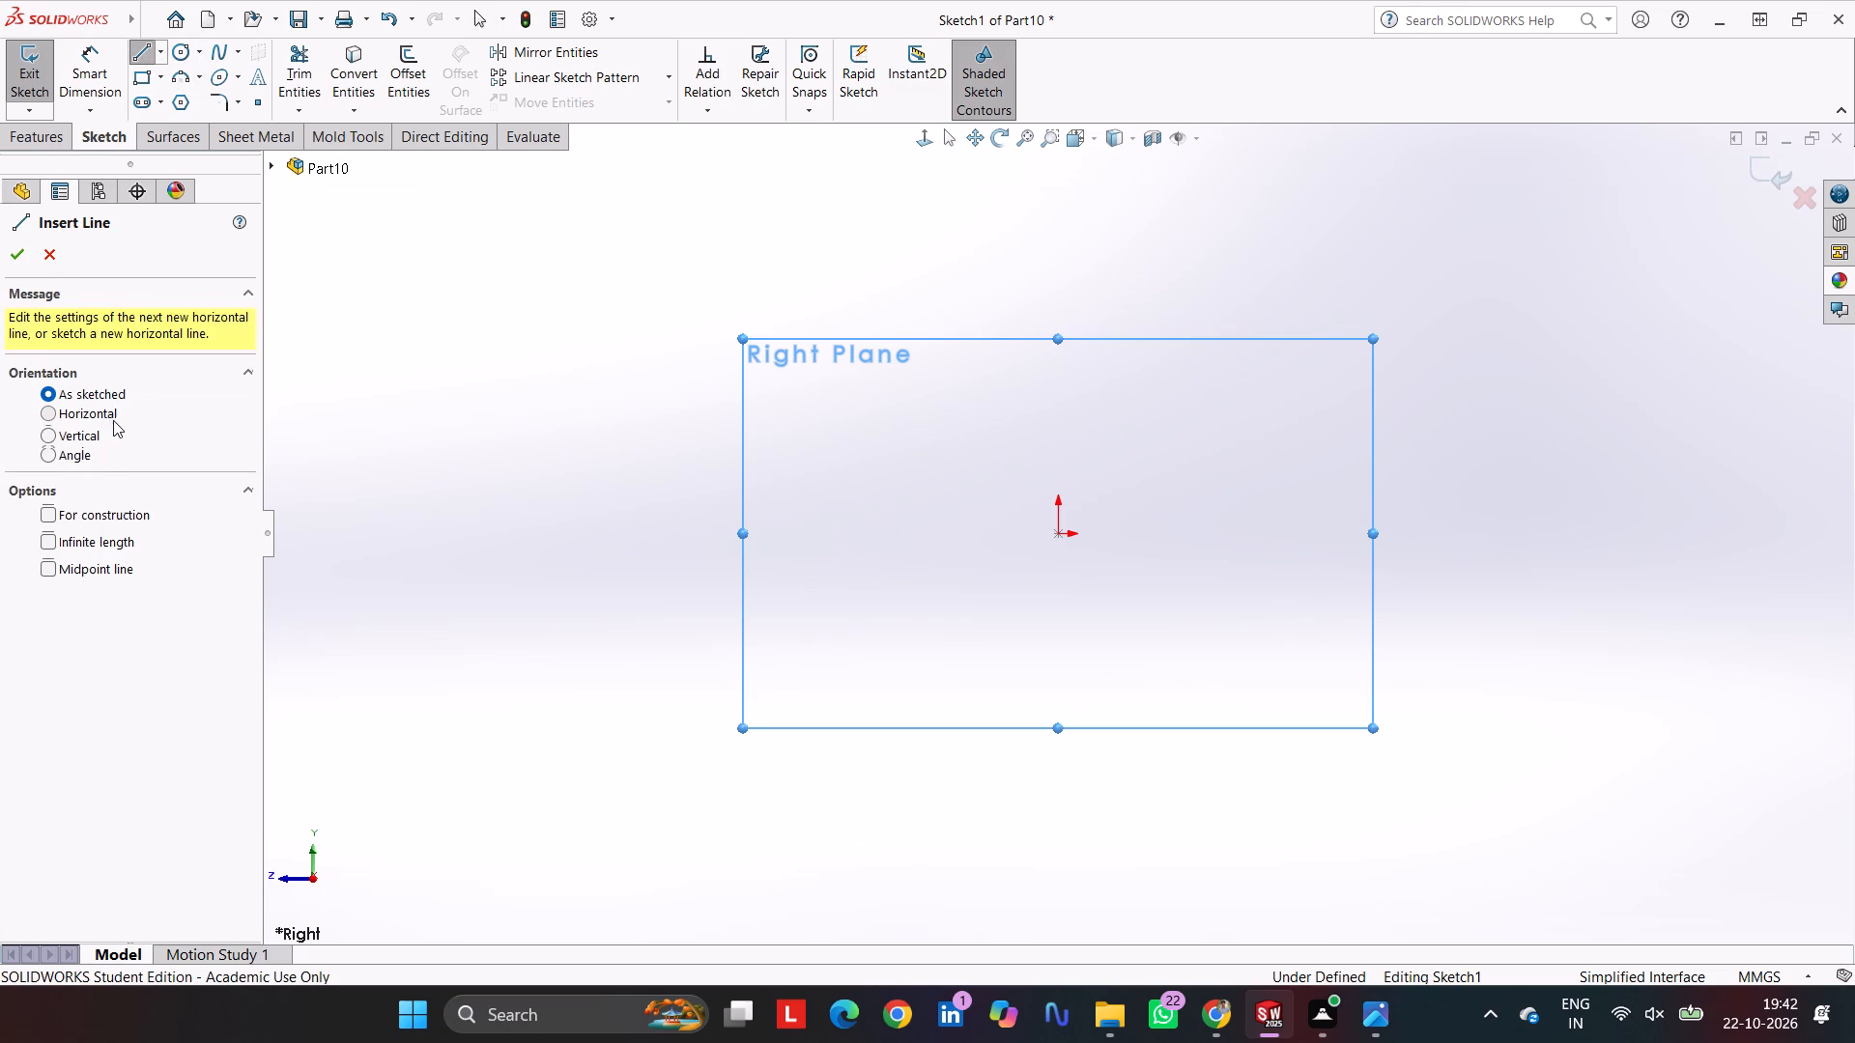
left_click(95, 547)
left_click(104, 514)
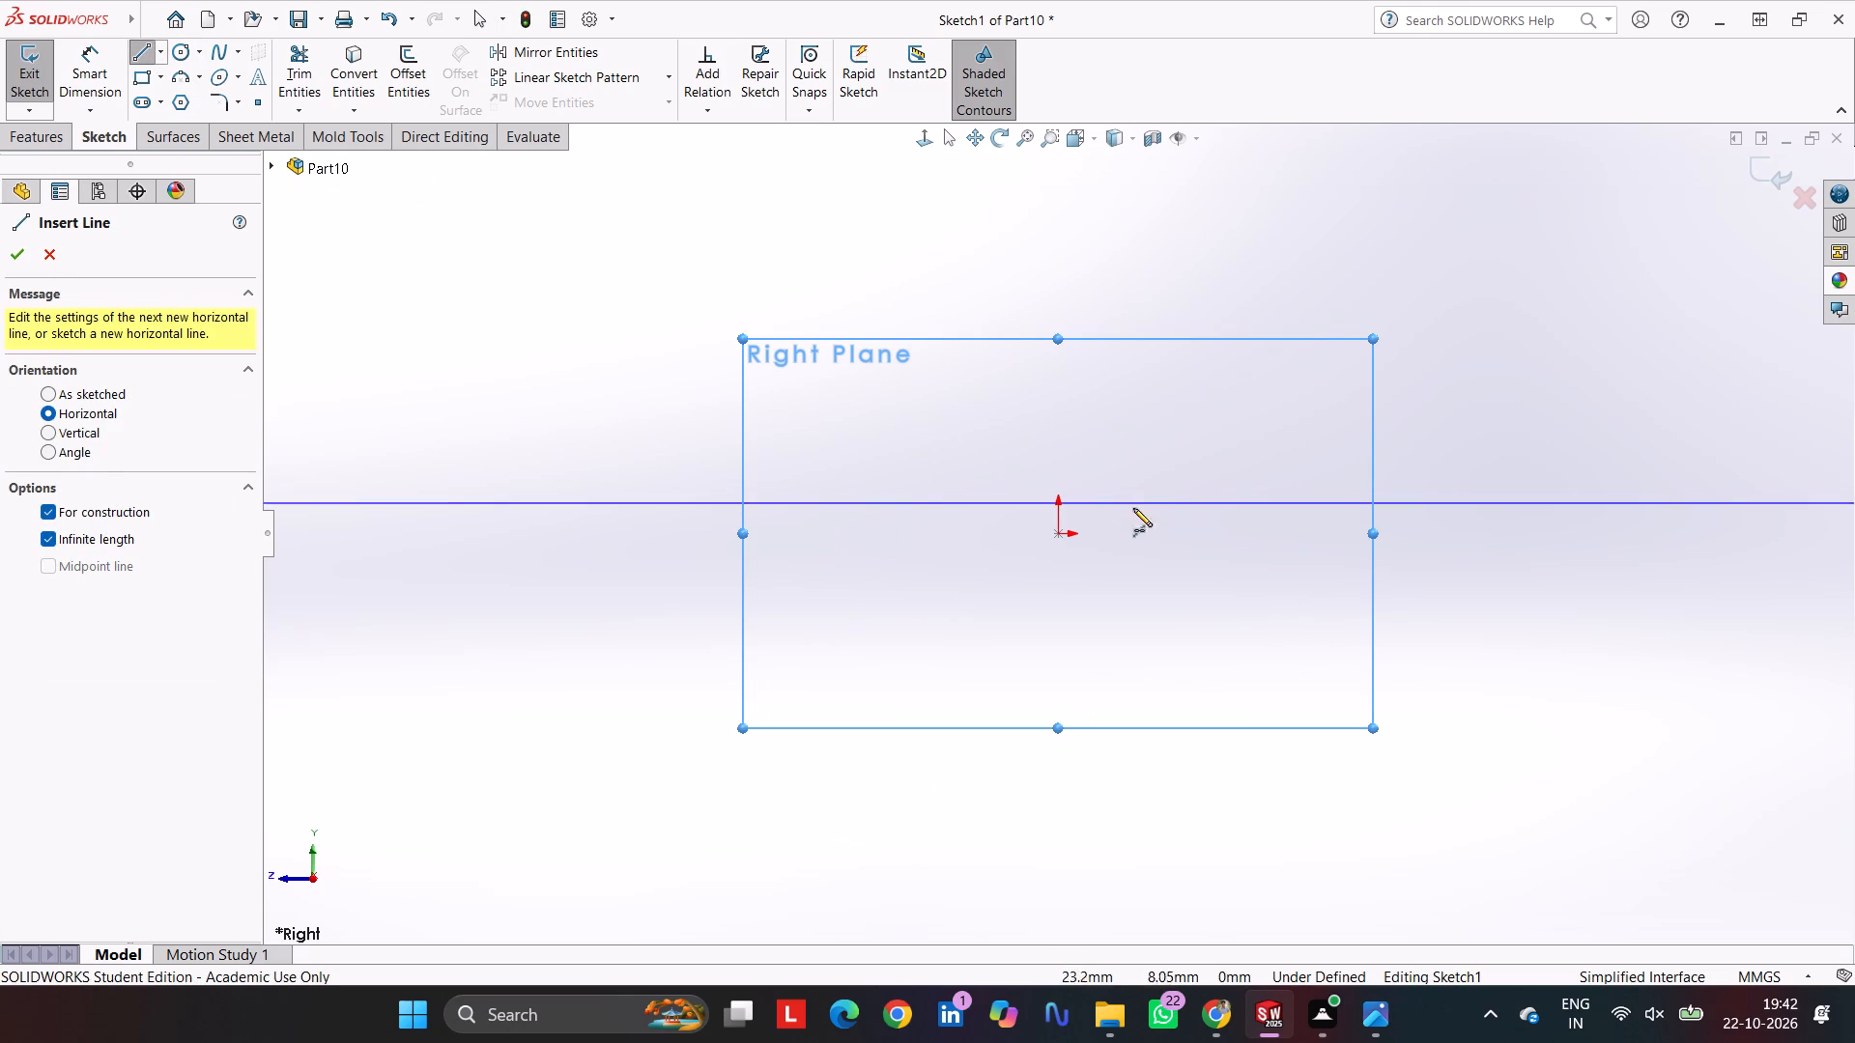
left_click(1055, 531)
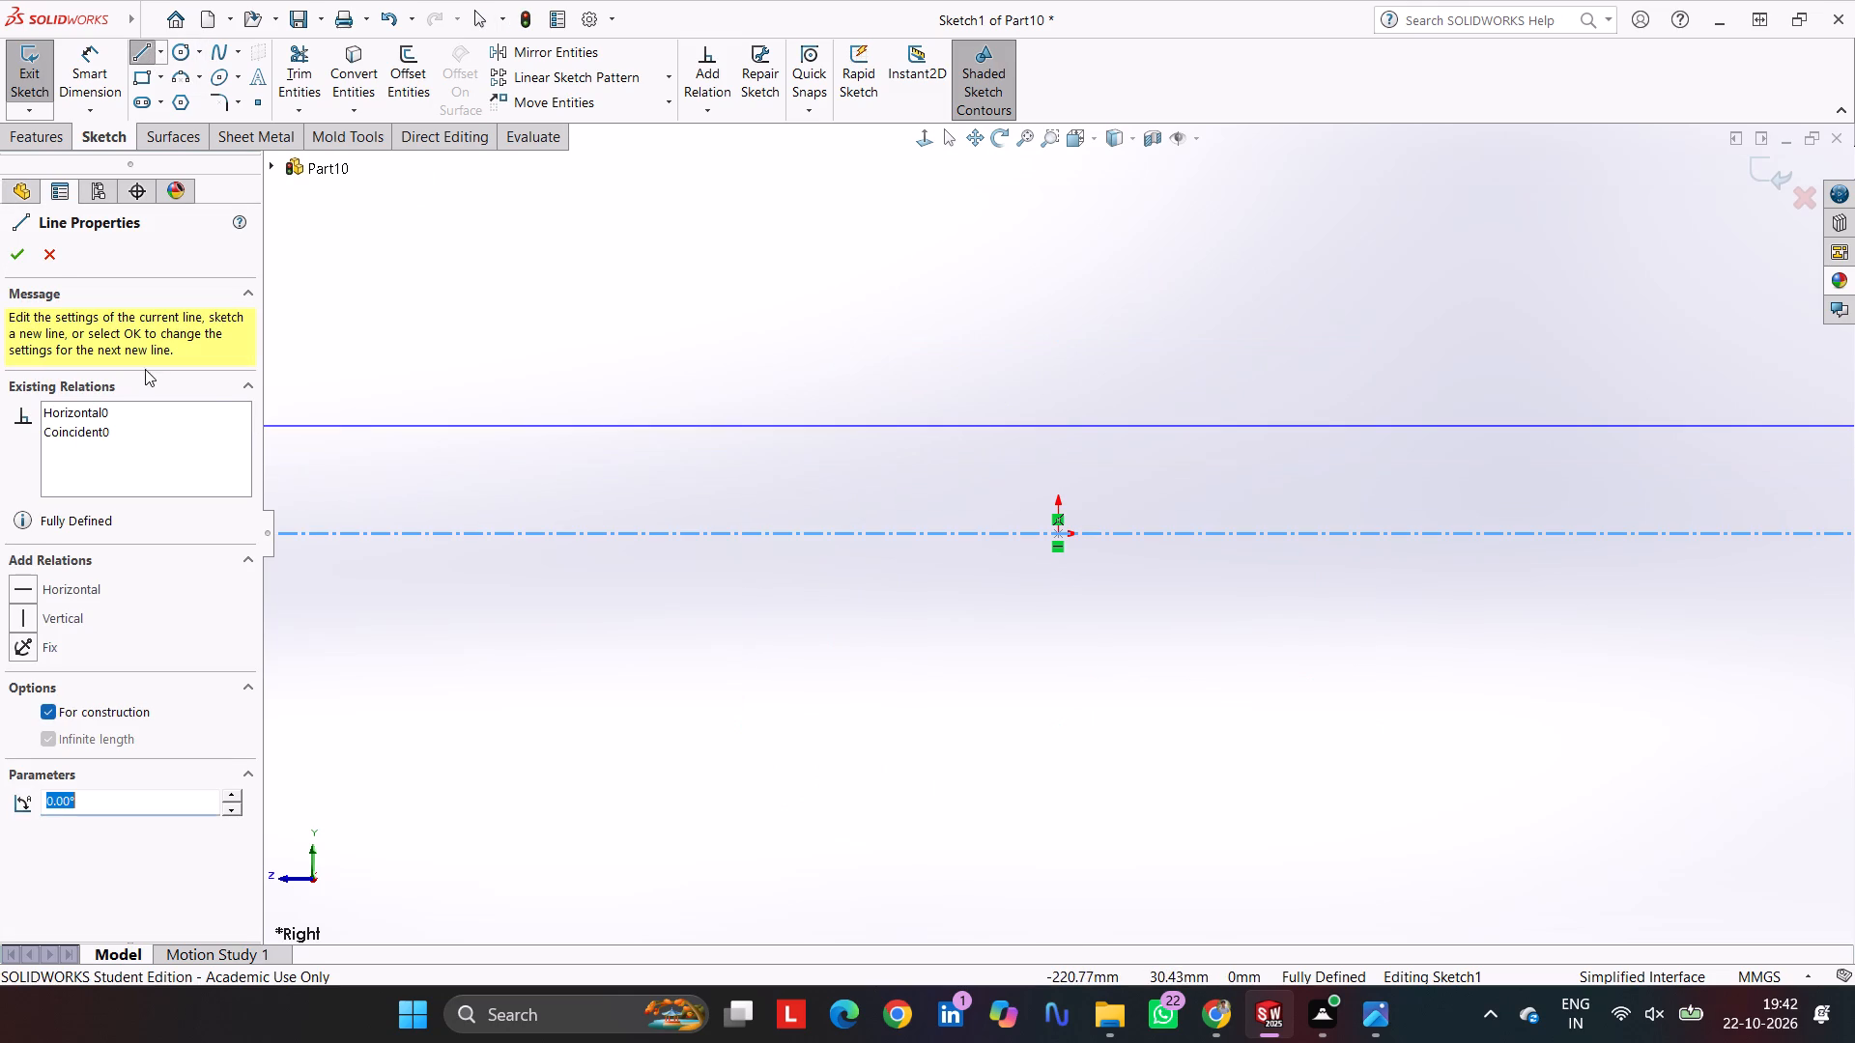
left_click(19, 255)
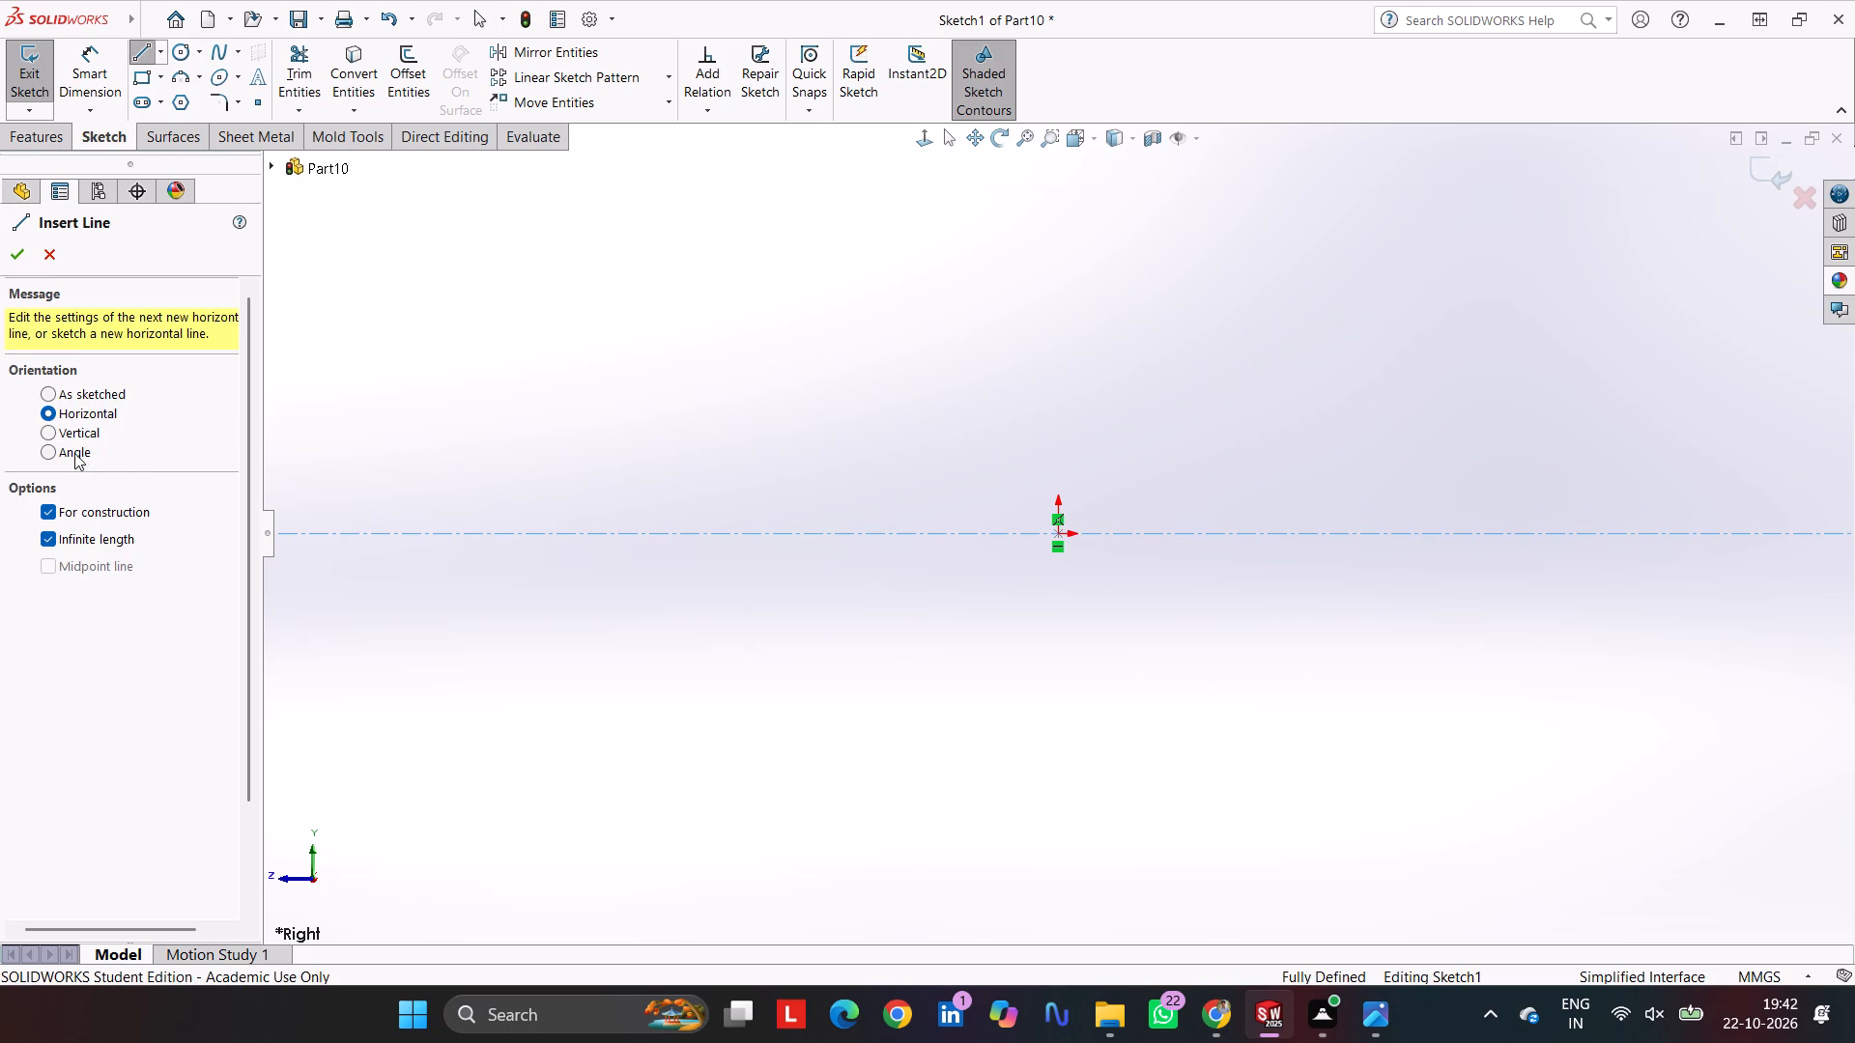
left_click(71, 432)
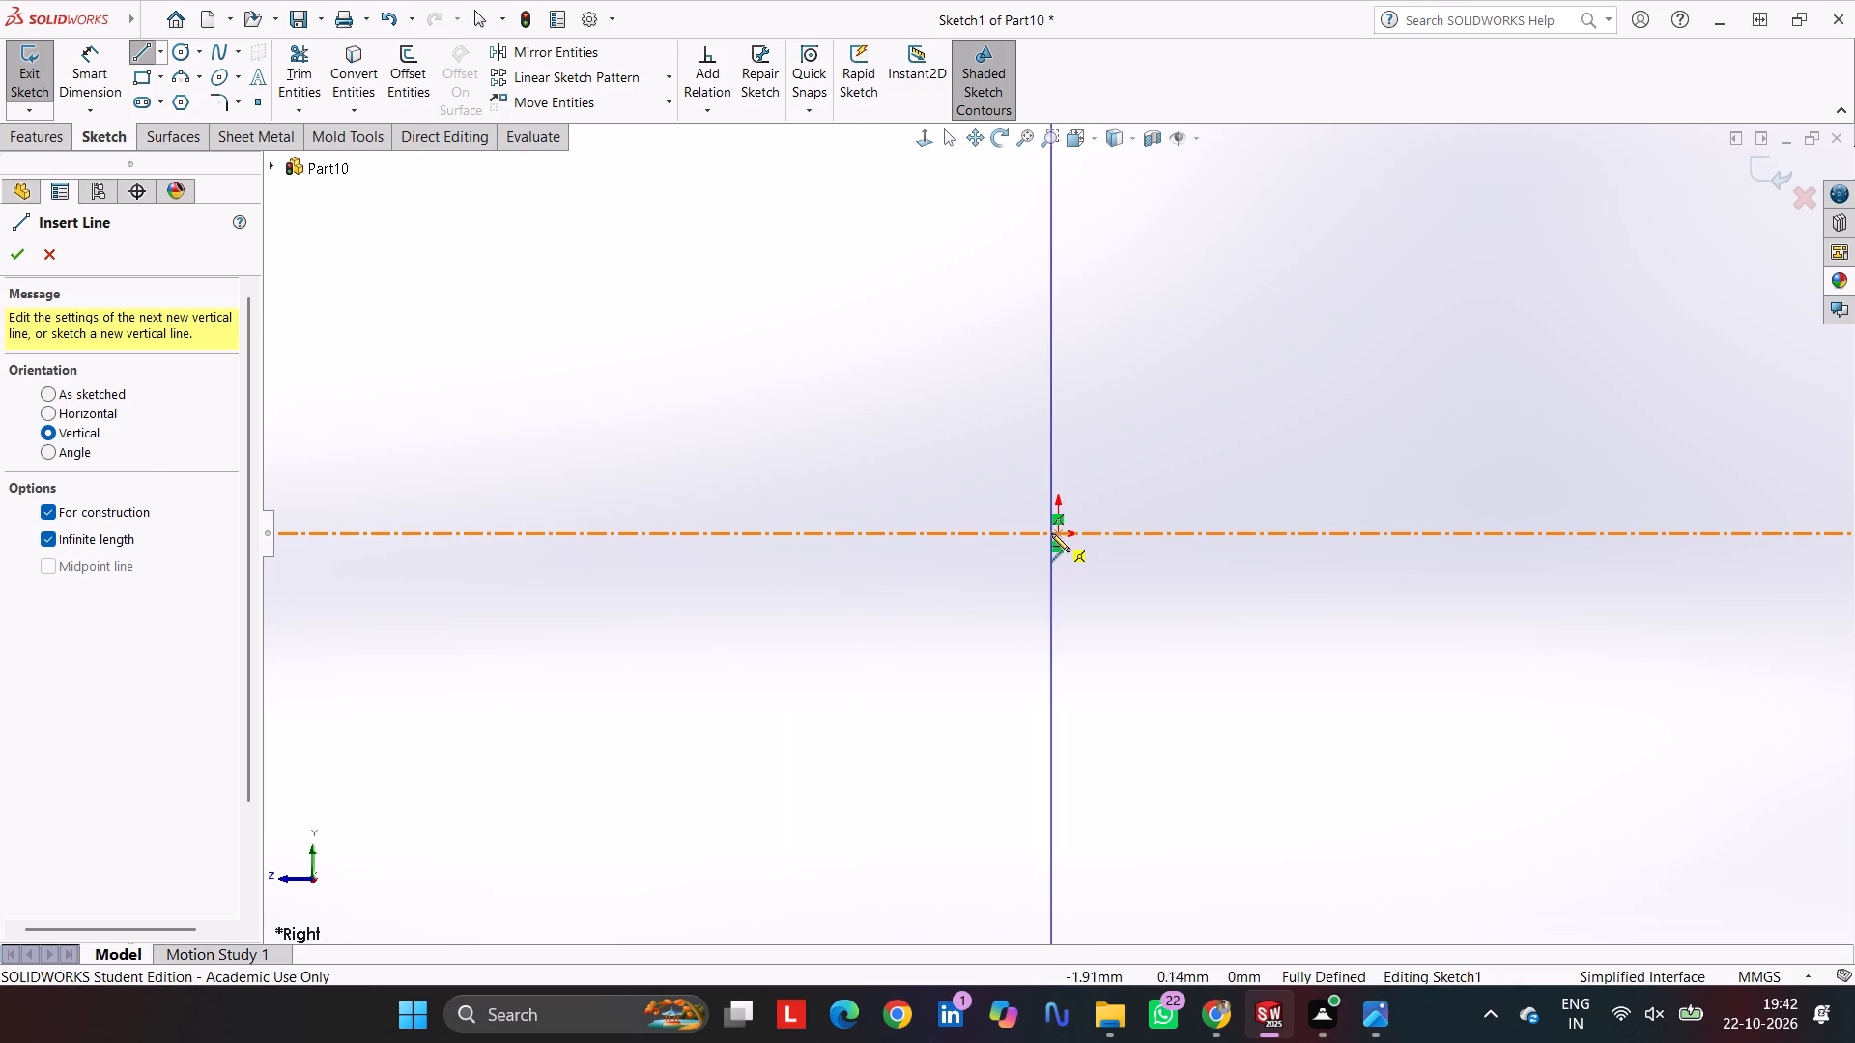
left_click(1058, 534)
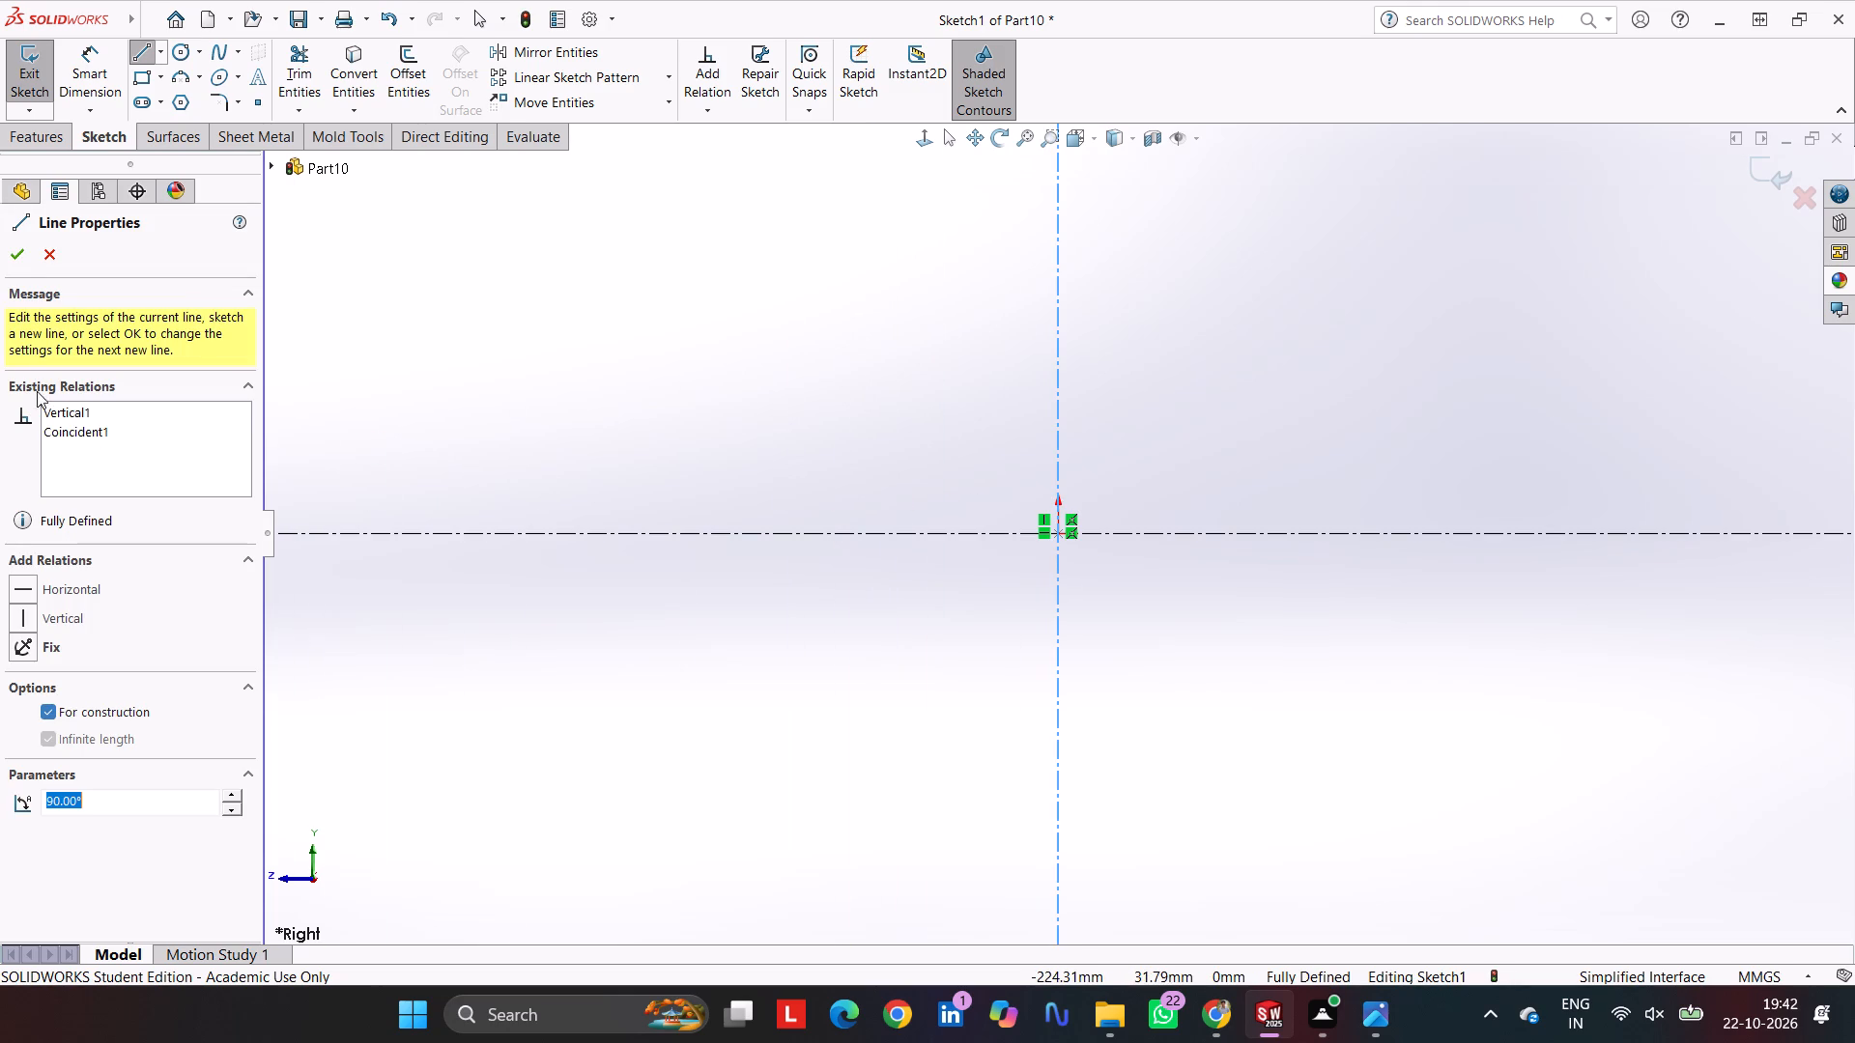
double_click(13, 254)
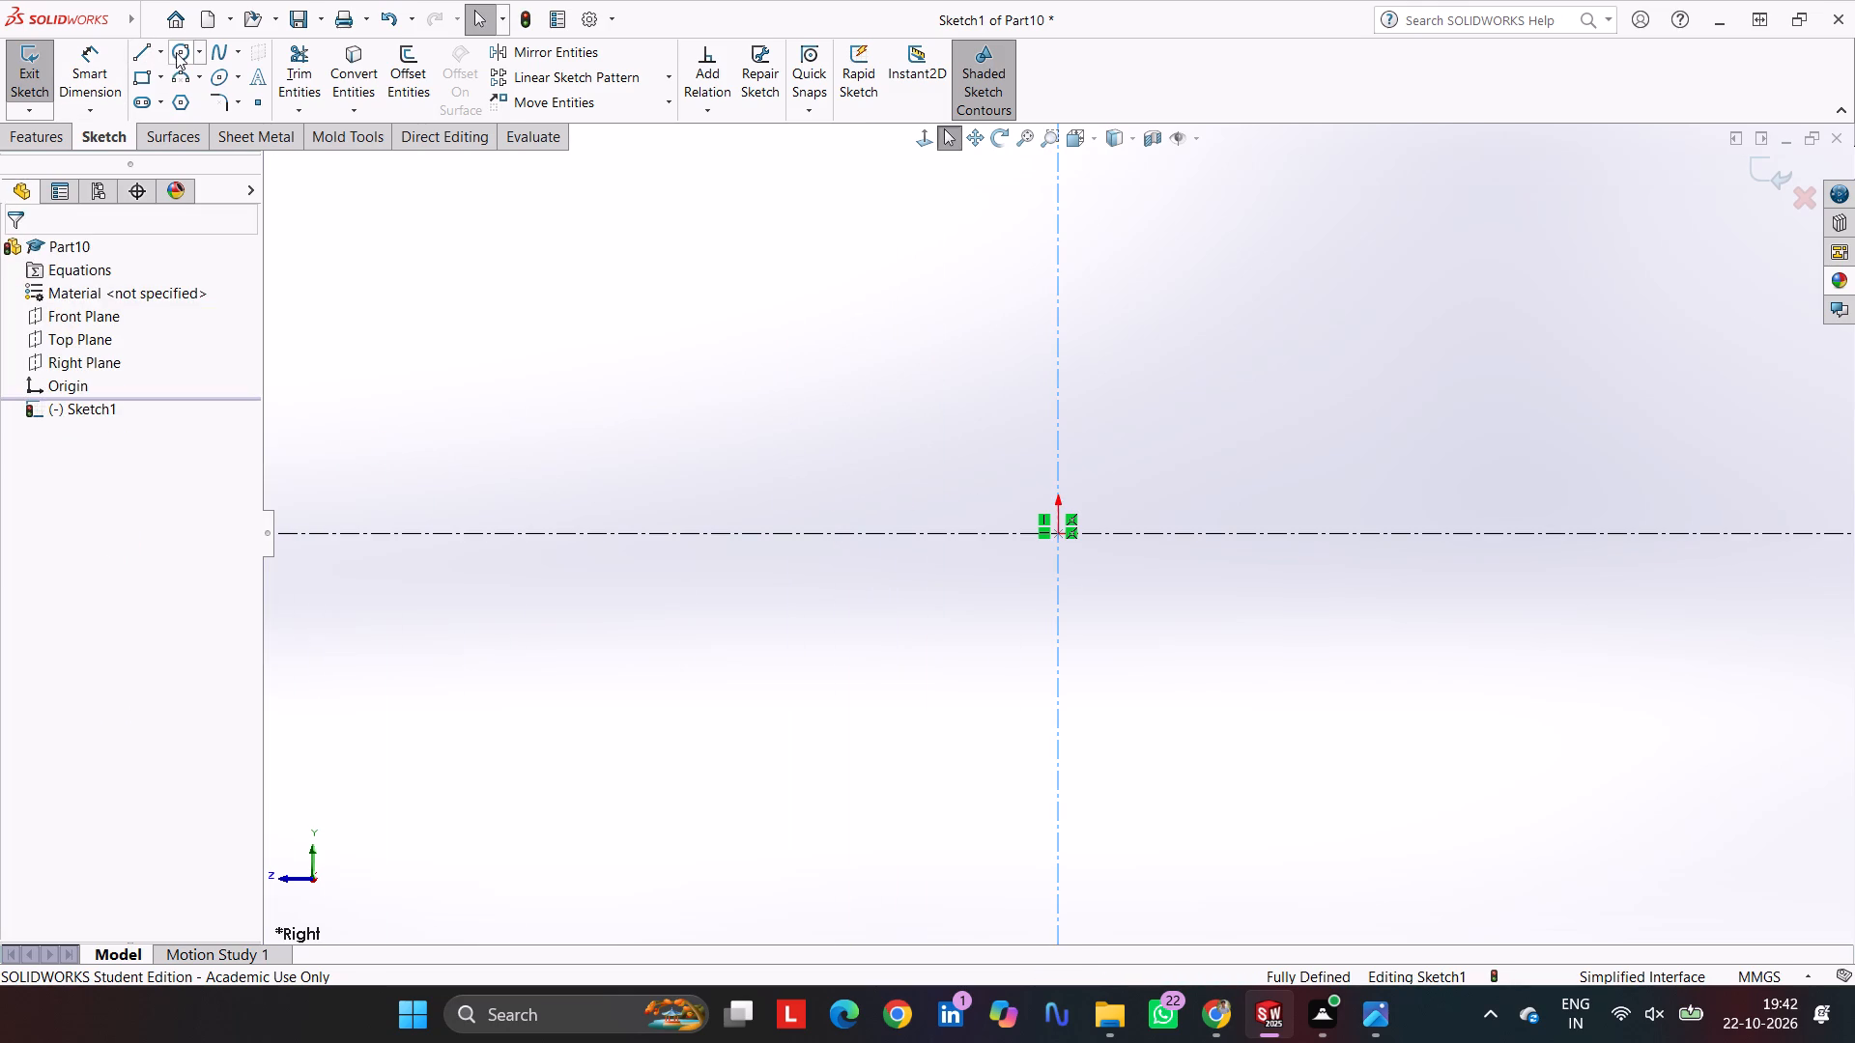
Sketch a circle centred on the horizontal construction line, a short distance from the origin and enclosing it.
left_click(178, 50)
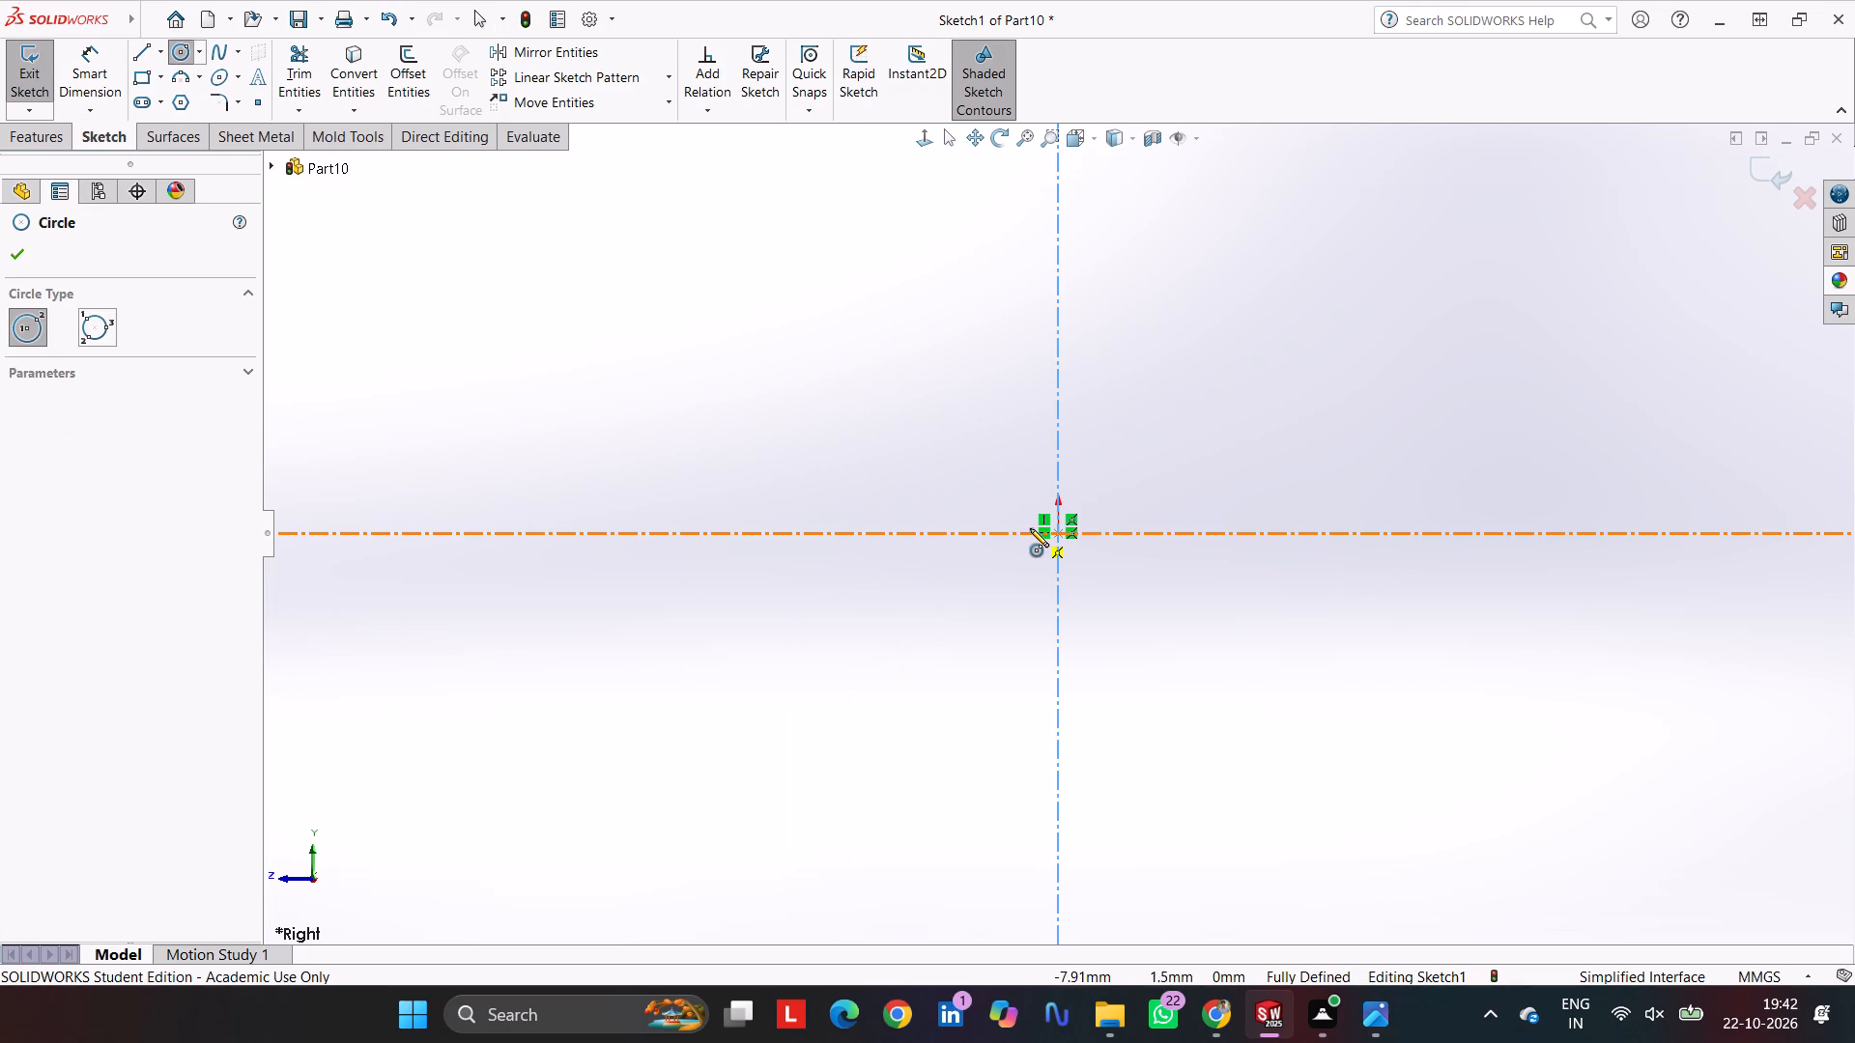
left_click(1017, 531)
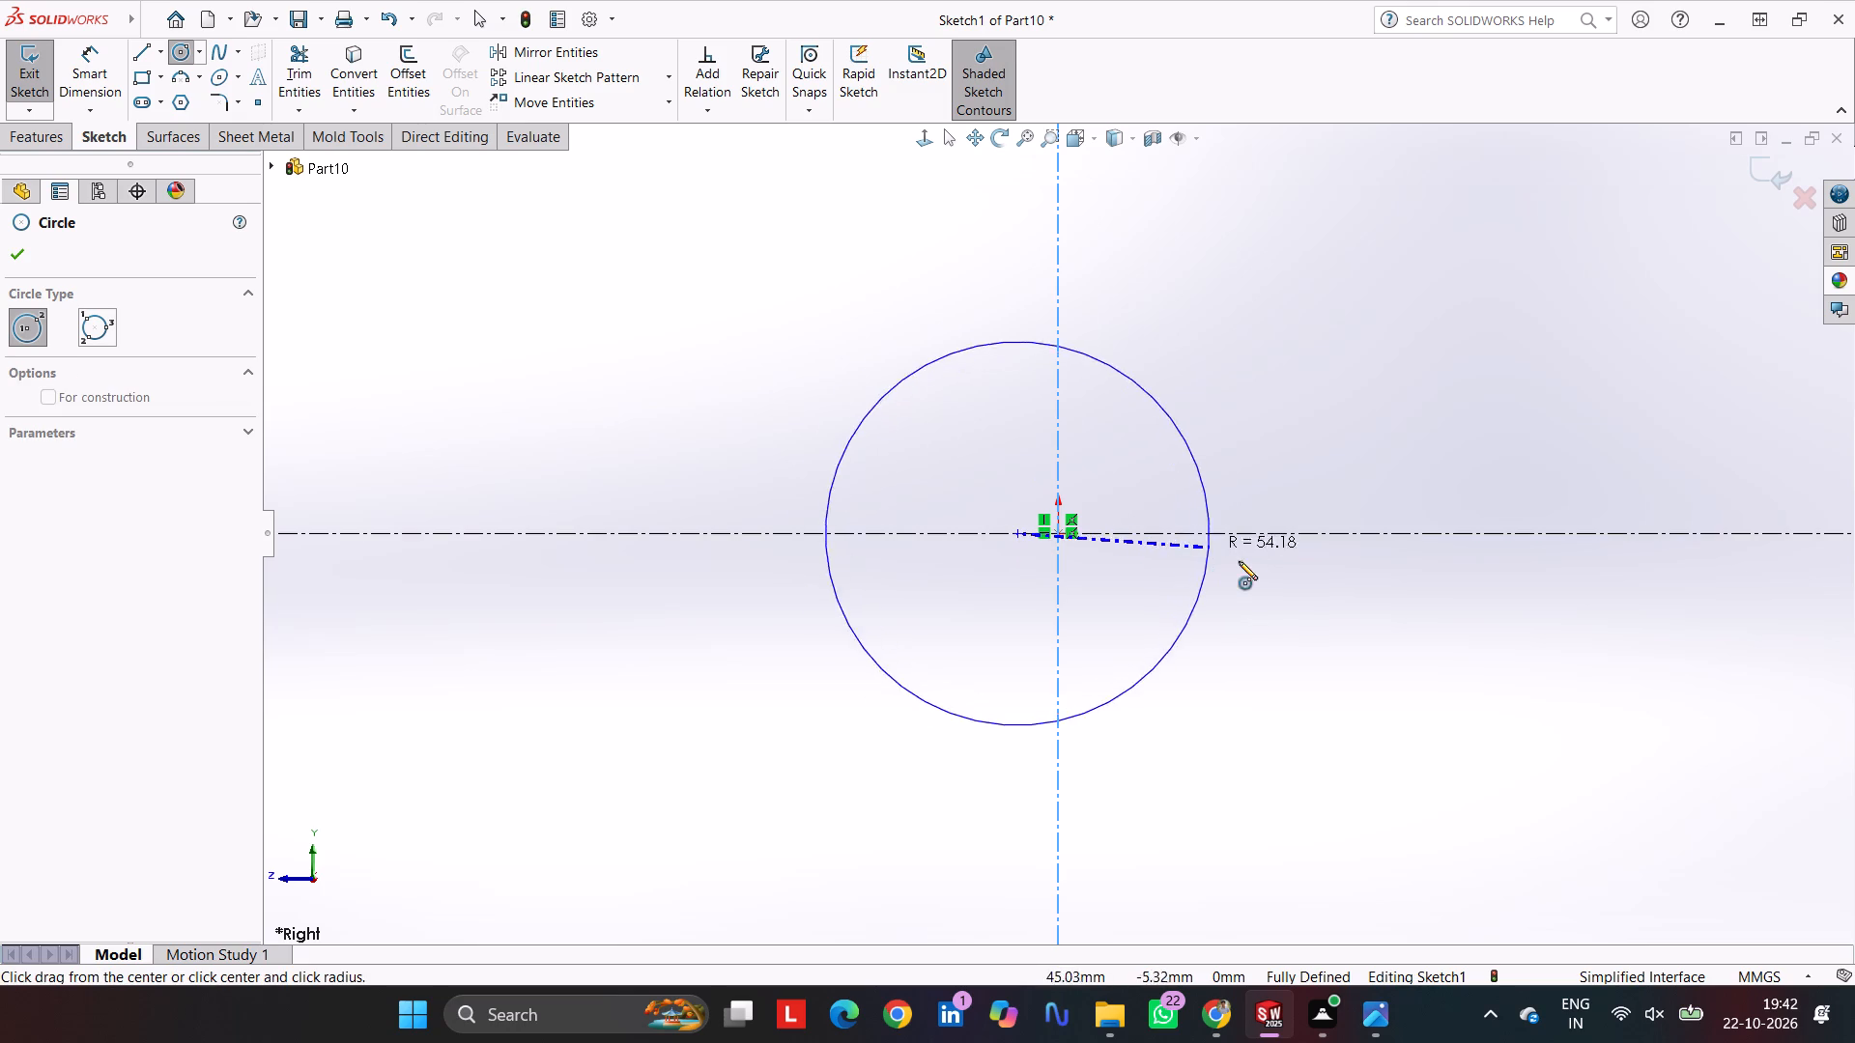
left_click(1297, 530)
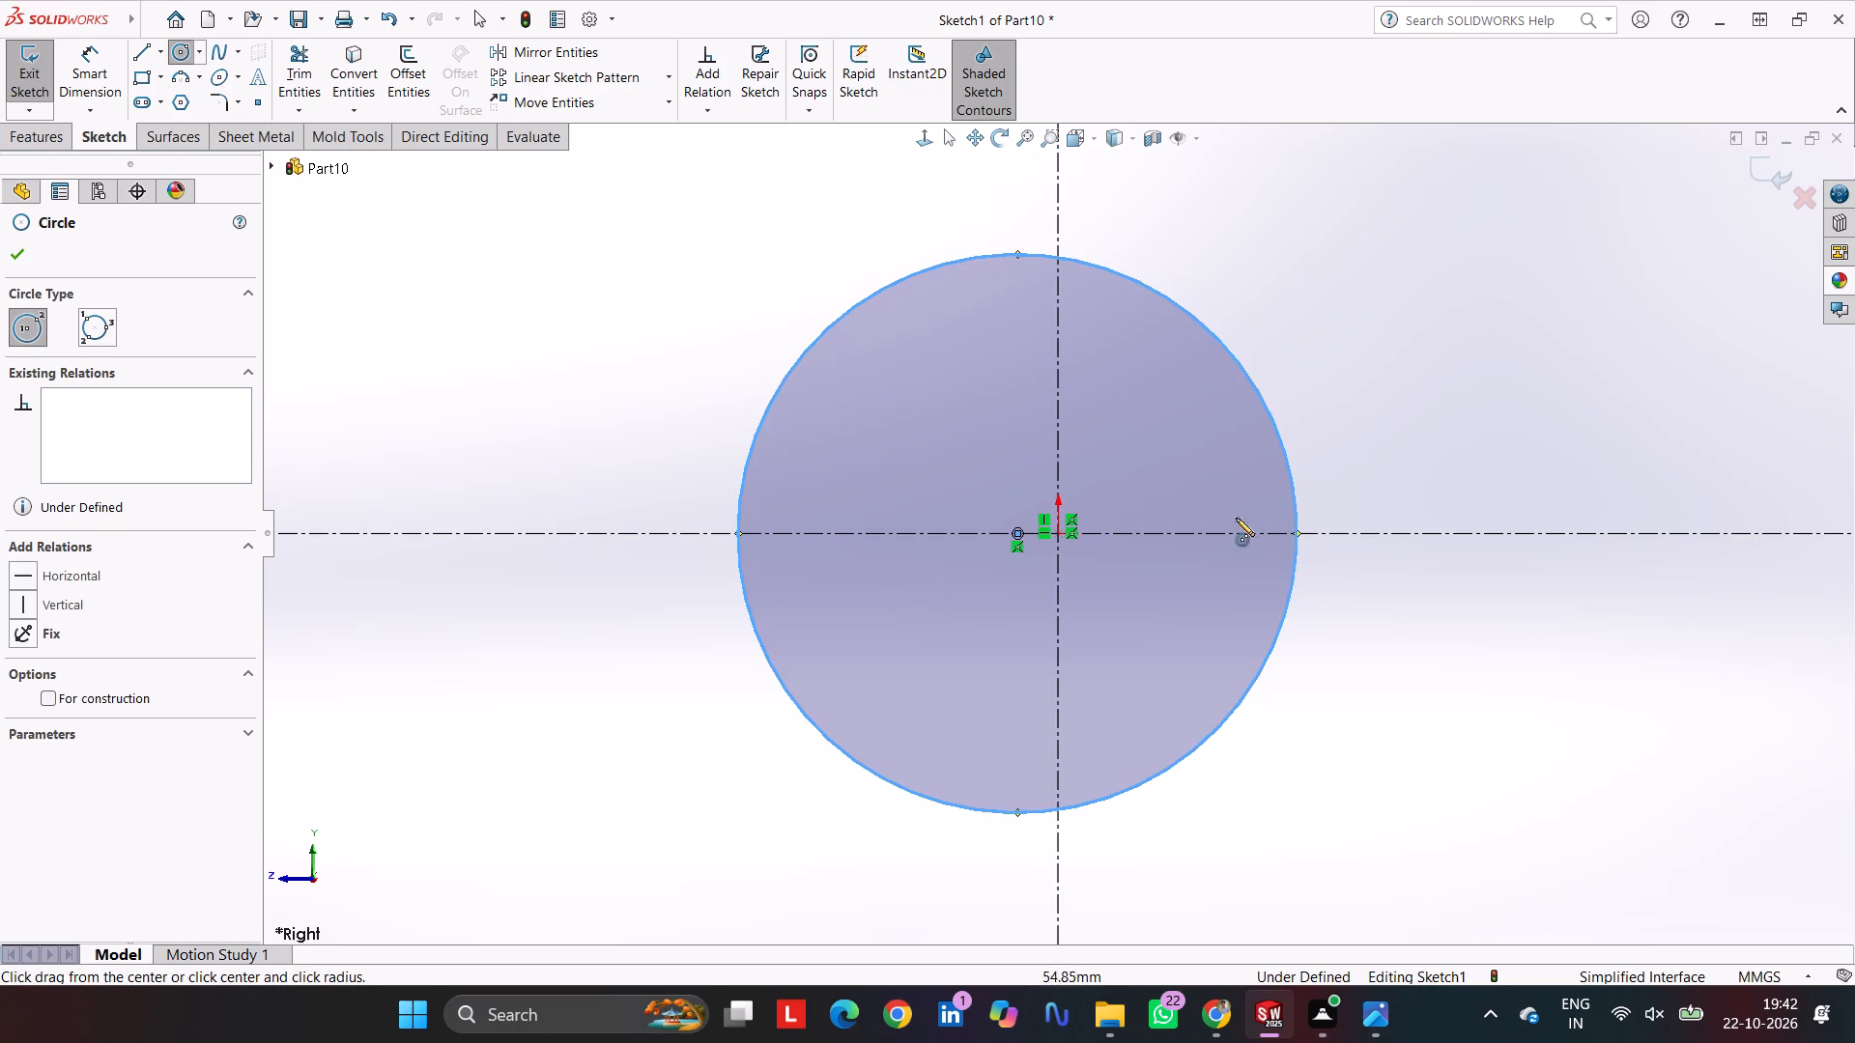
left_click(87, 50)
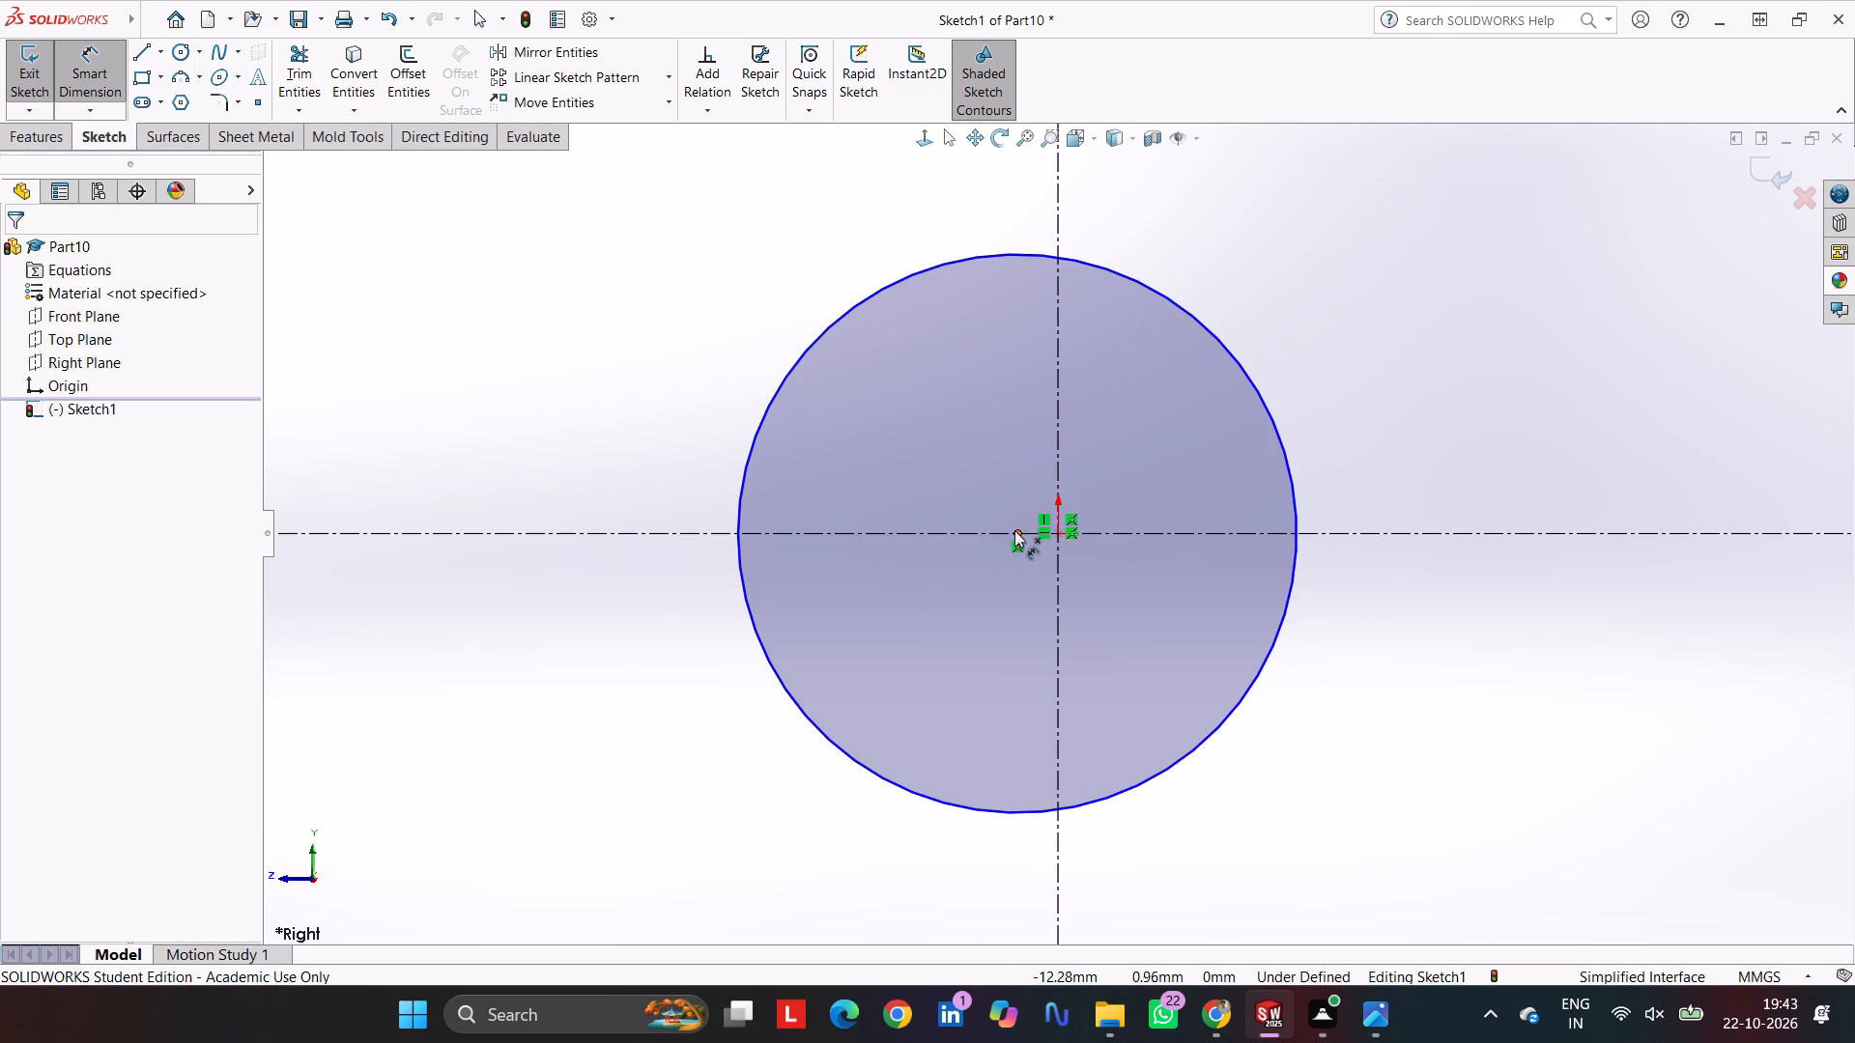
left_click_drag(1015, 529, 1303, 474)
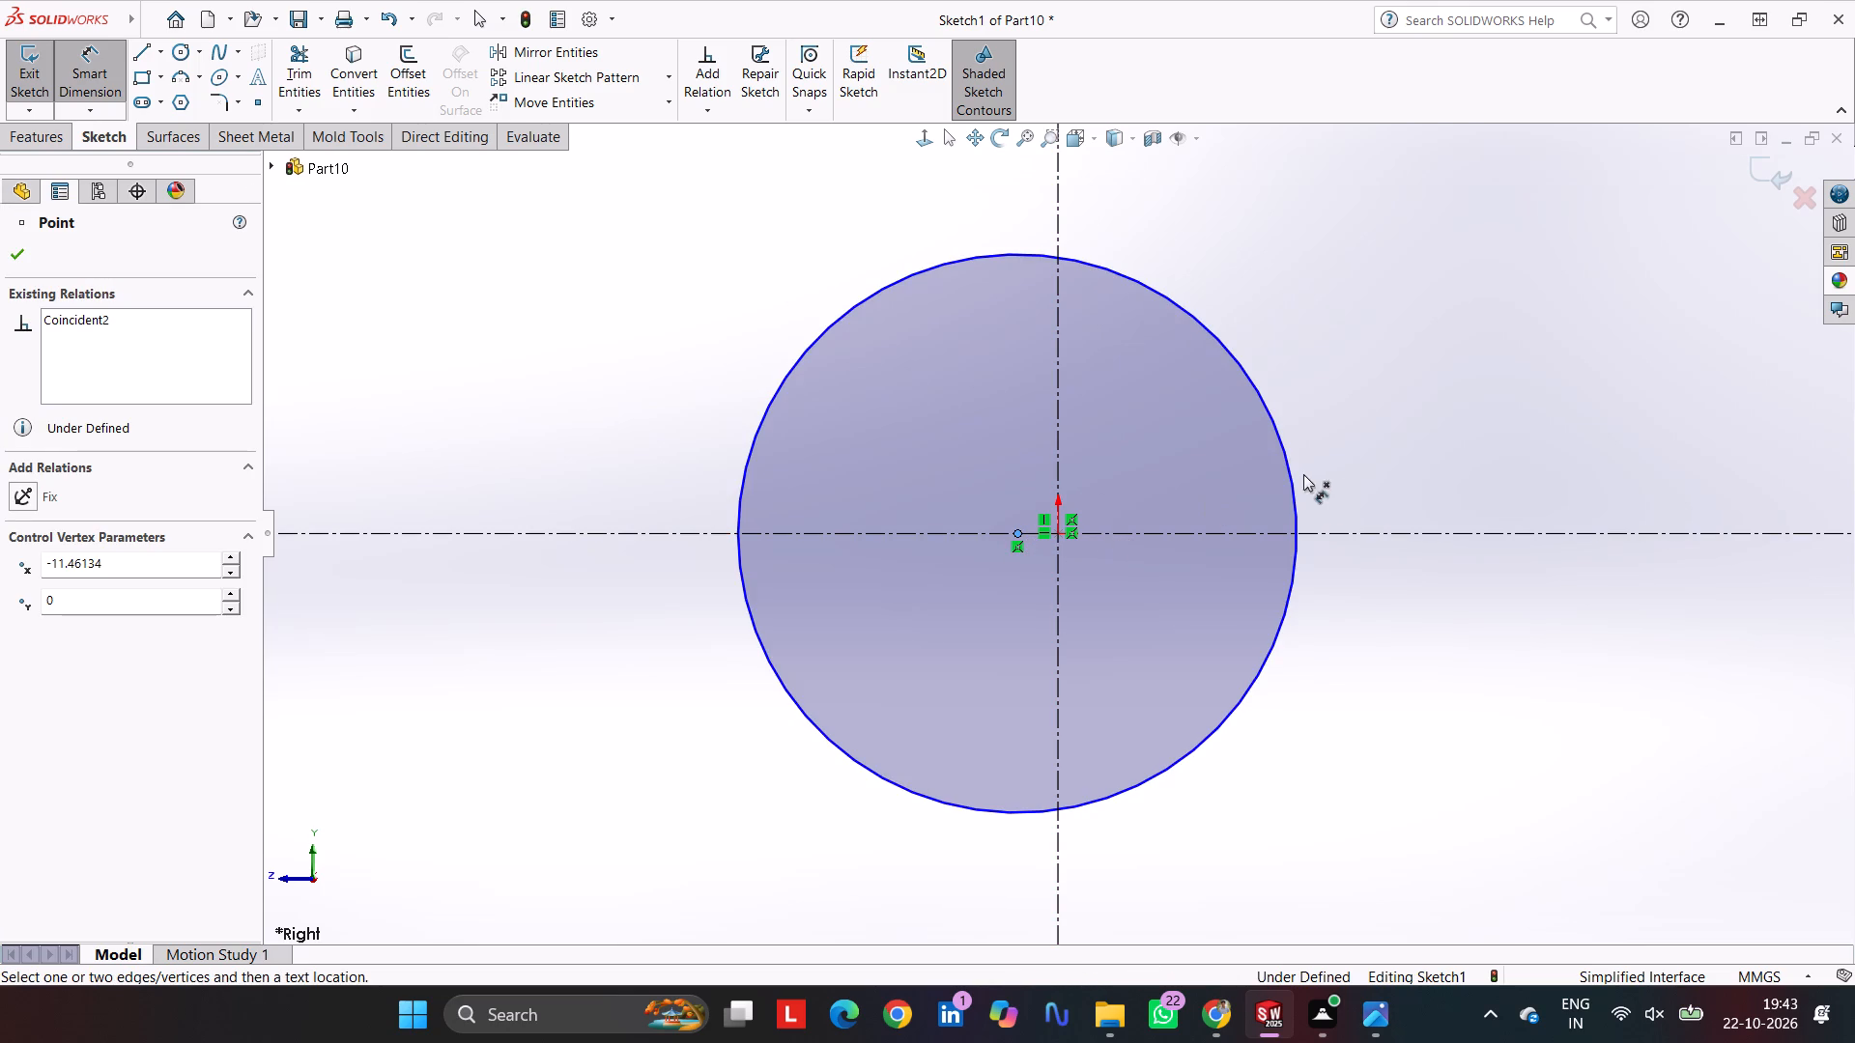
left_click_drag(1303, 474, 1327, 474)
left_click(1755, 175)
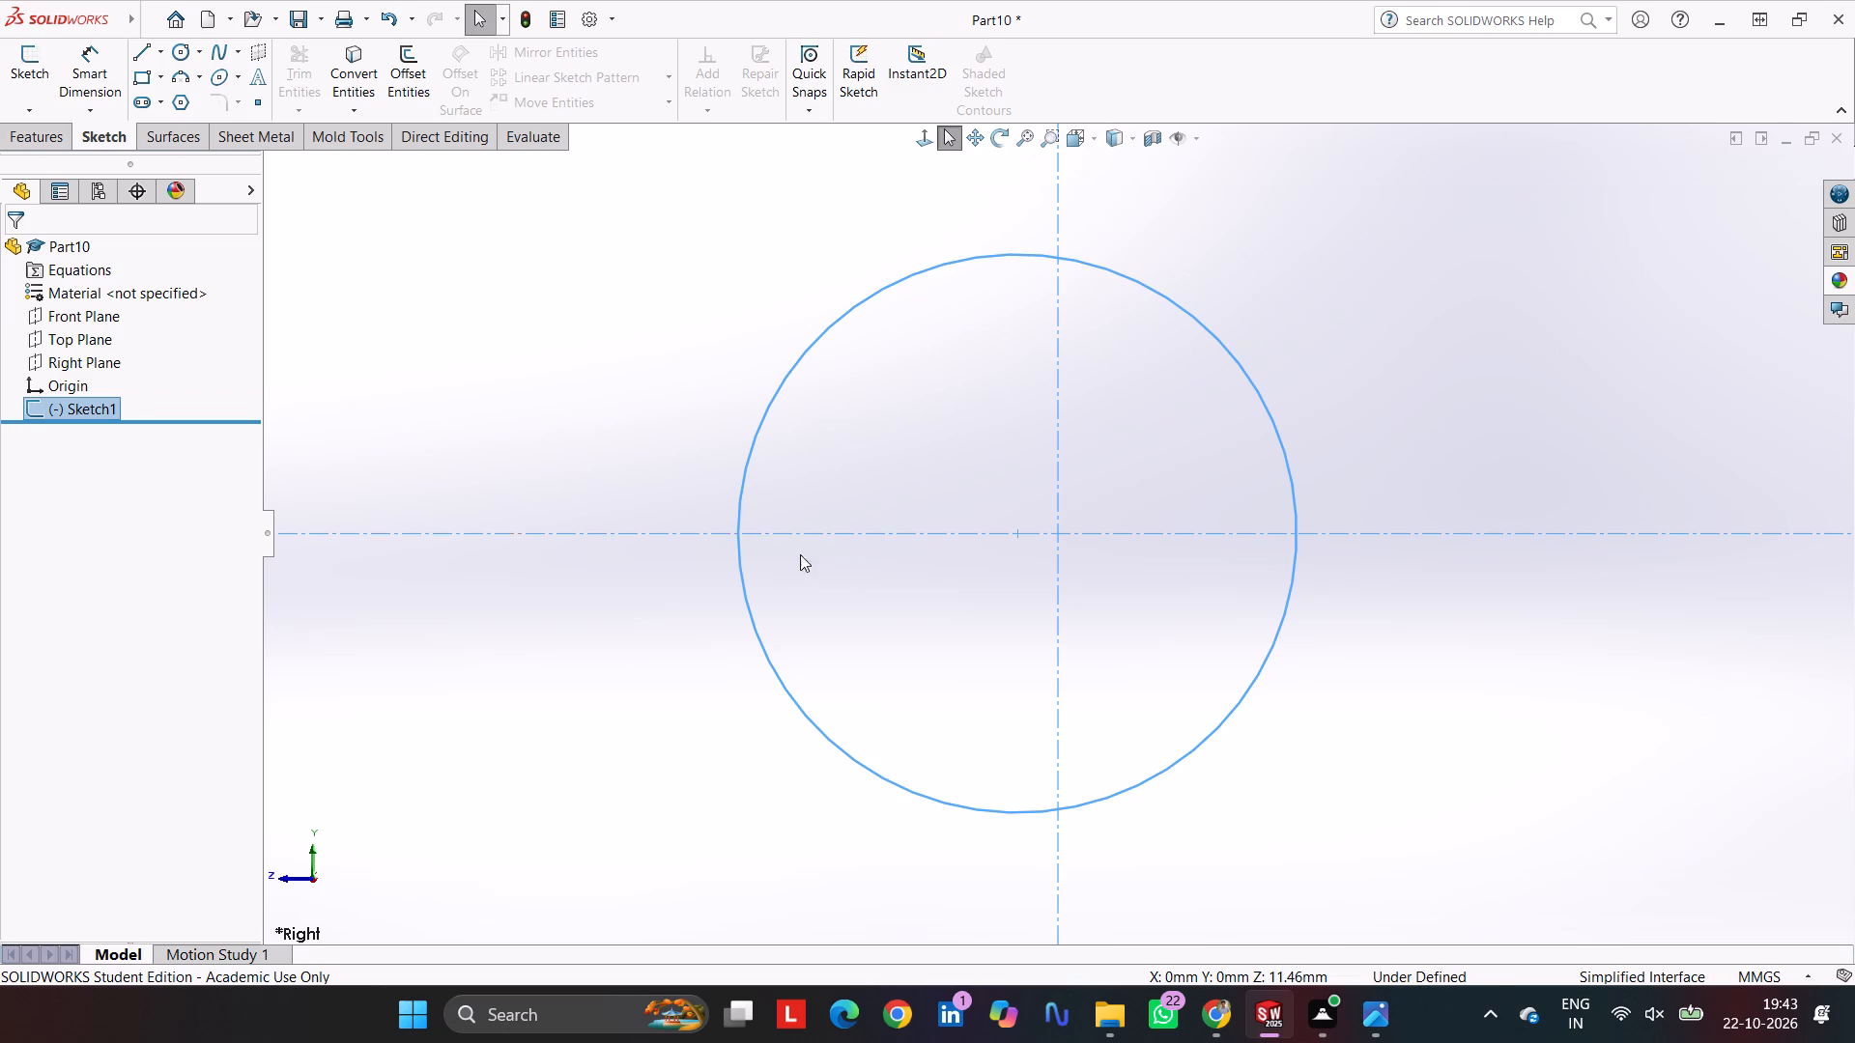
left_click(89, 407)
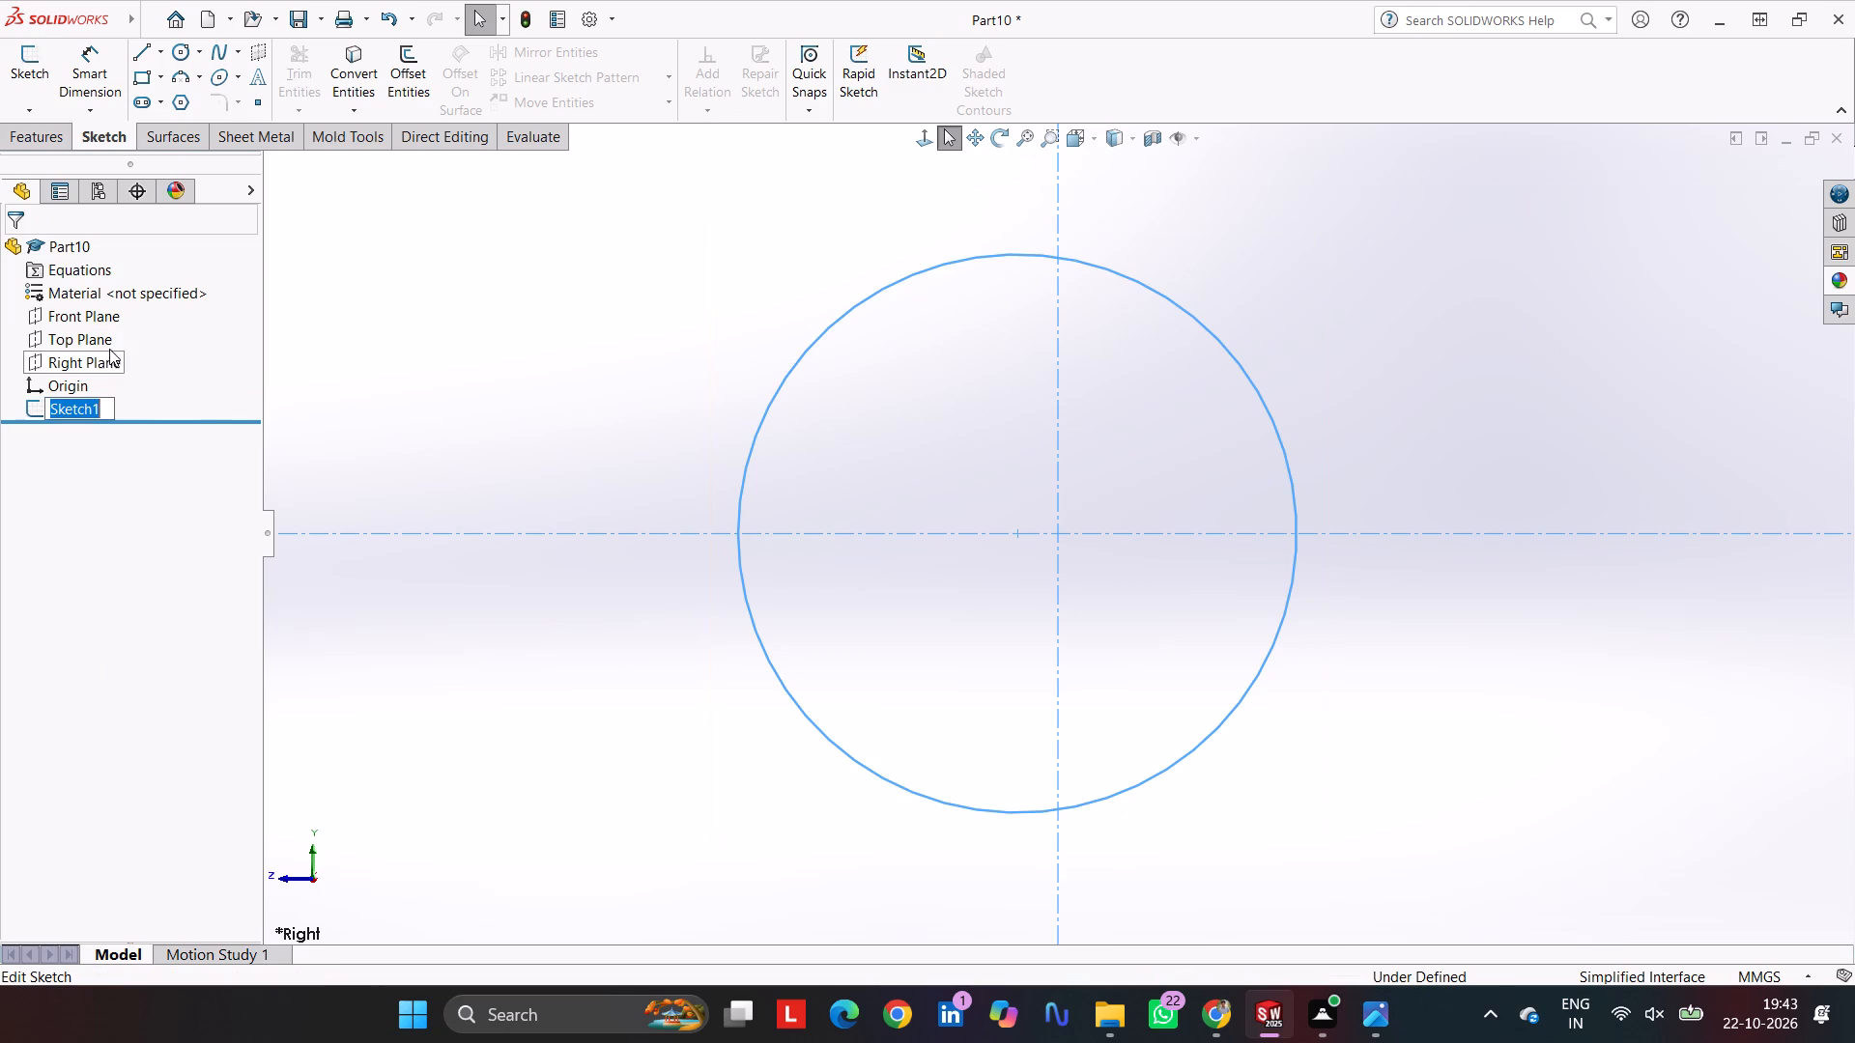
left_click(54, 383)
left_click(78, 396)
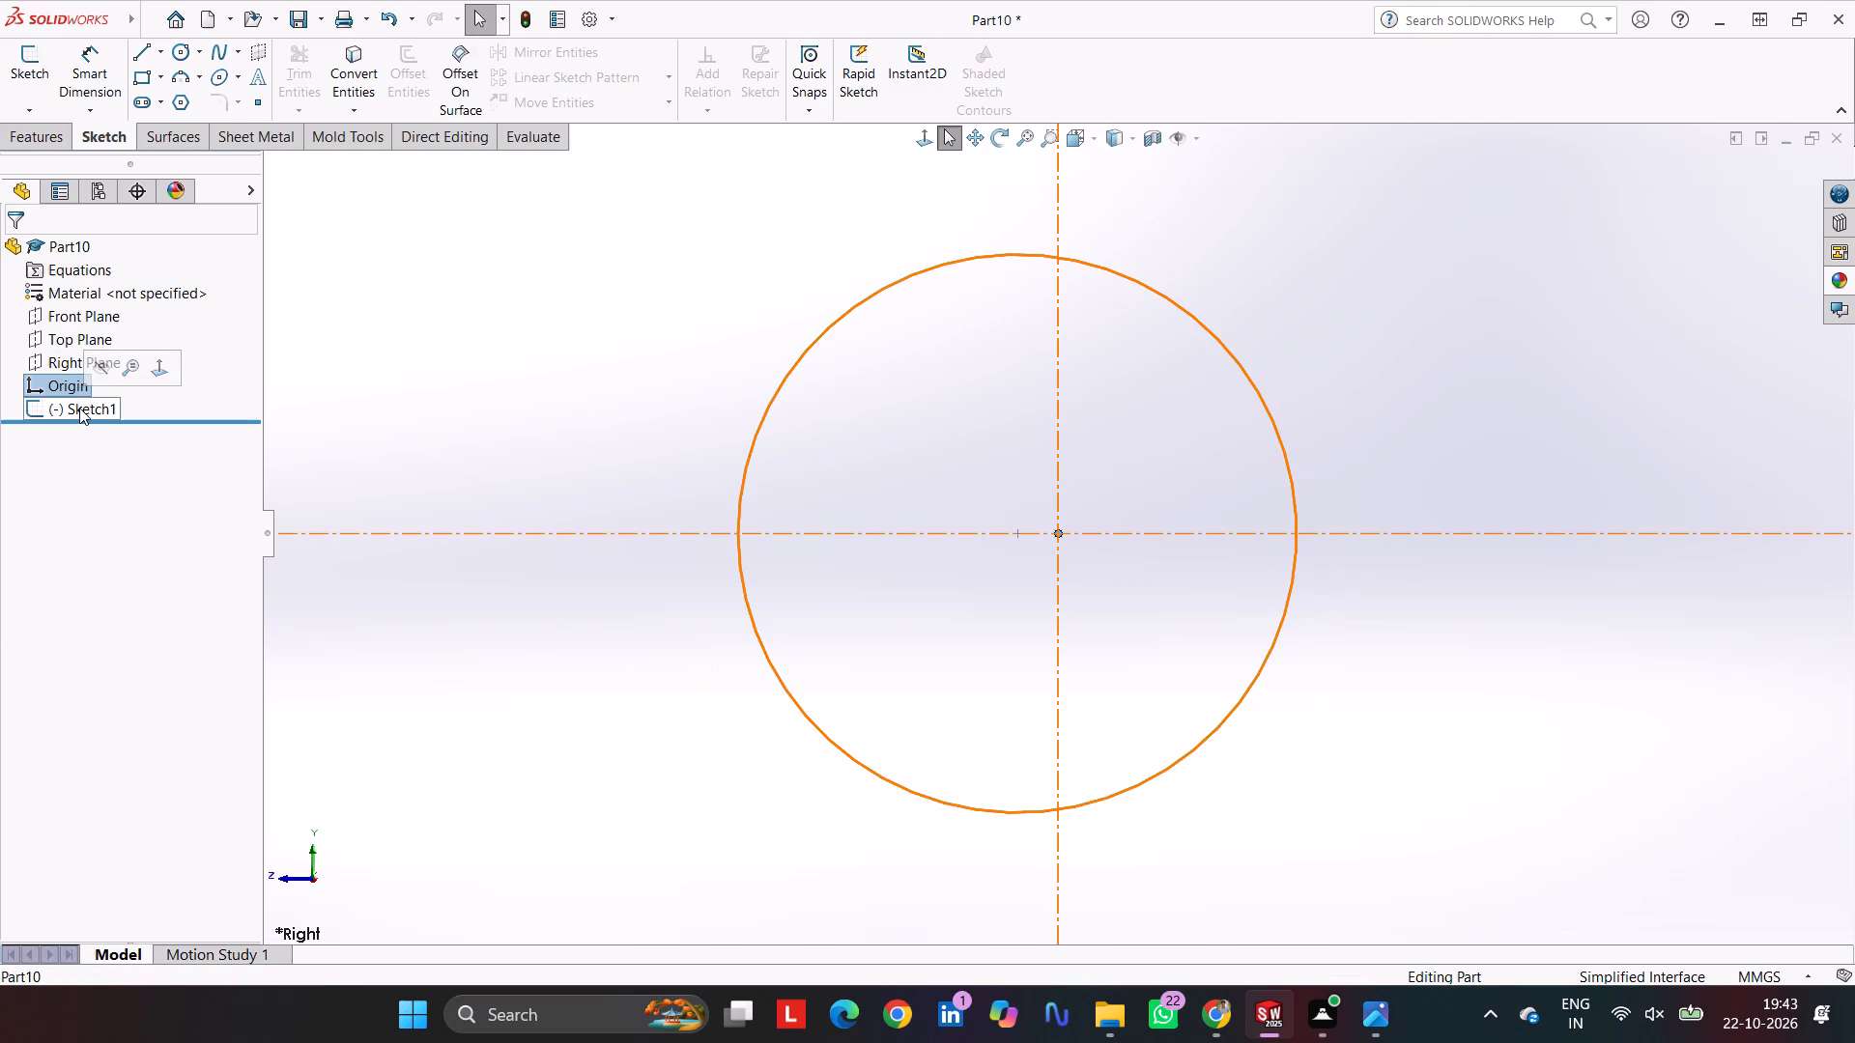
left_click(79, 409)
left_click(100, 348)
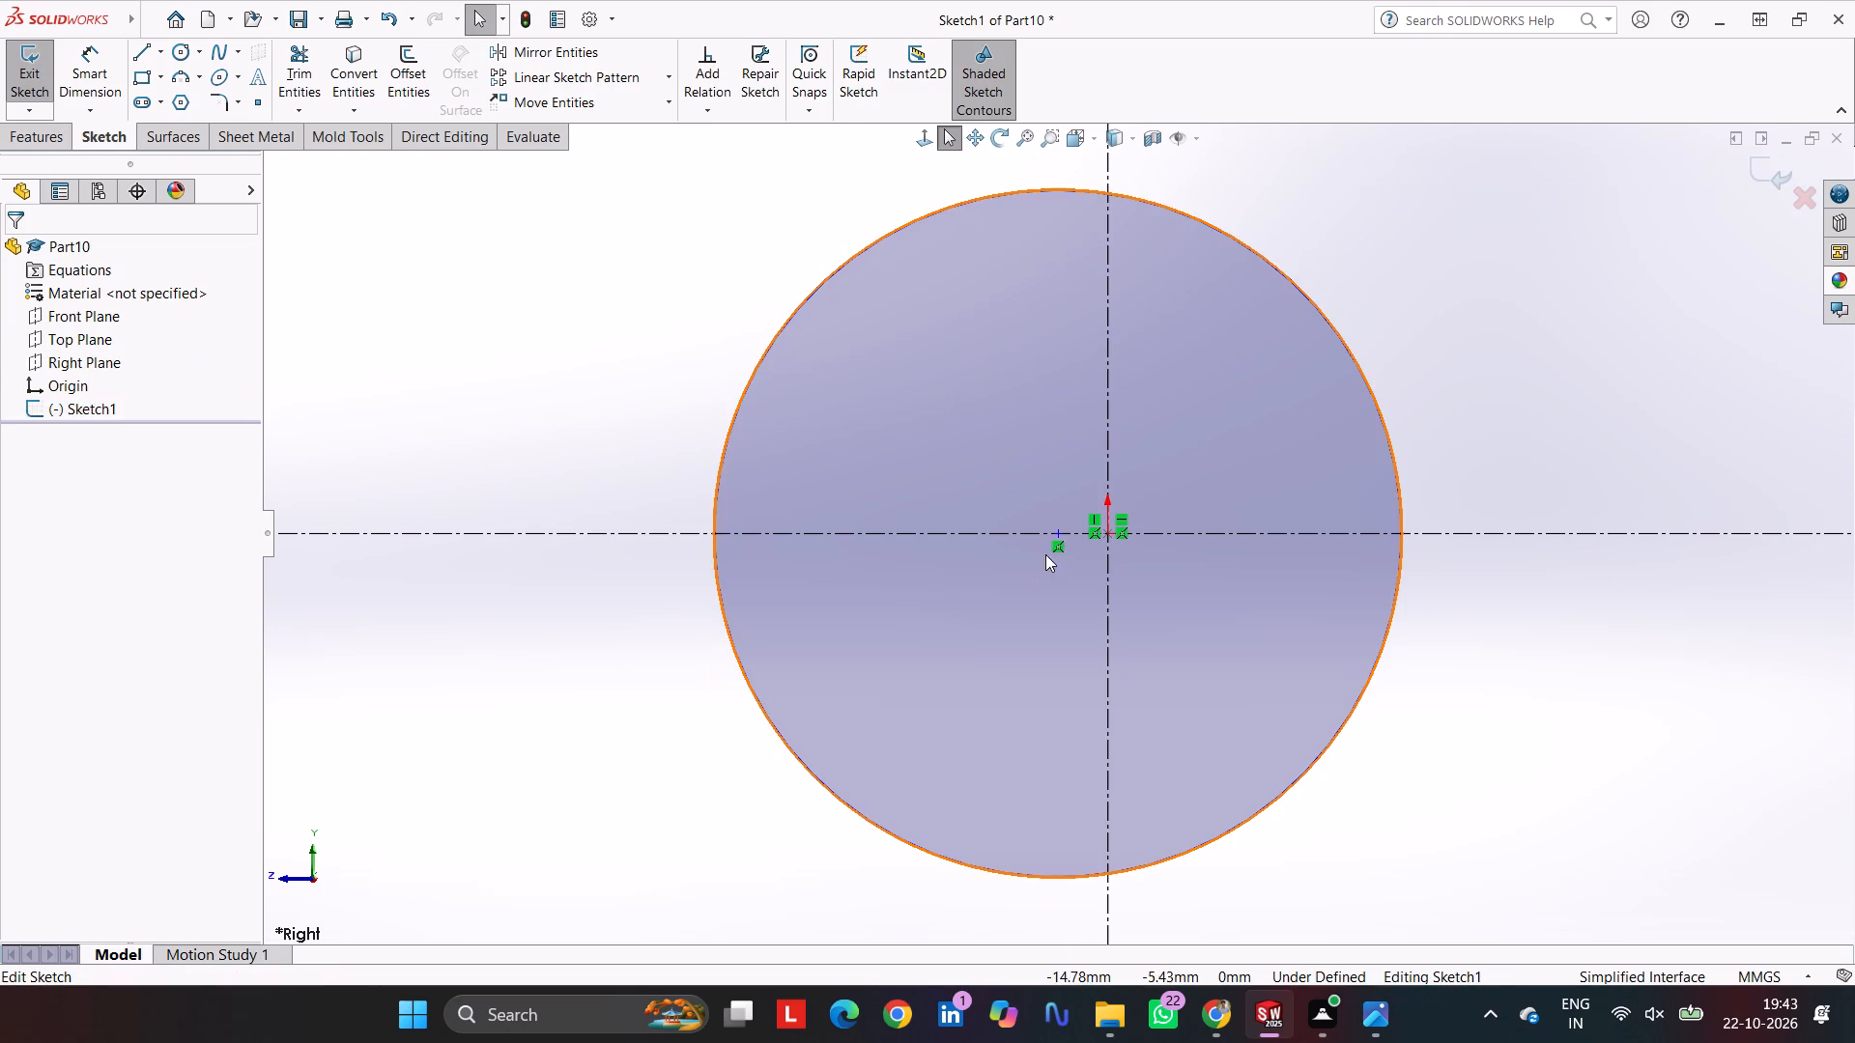
Move the circle's centre across the vertical construction line and dimension it 5 mm from that line.
left_click_drag(1060, 533, 1163, 519)
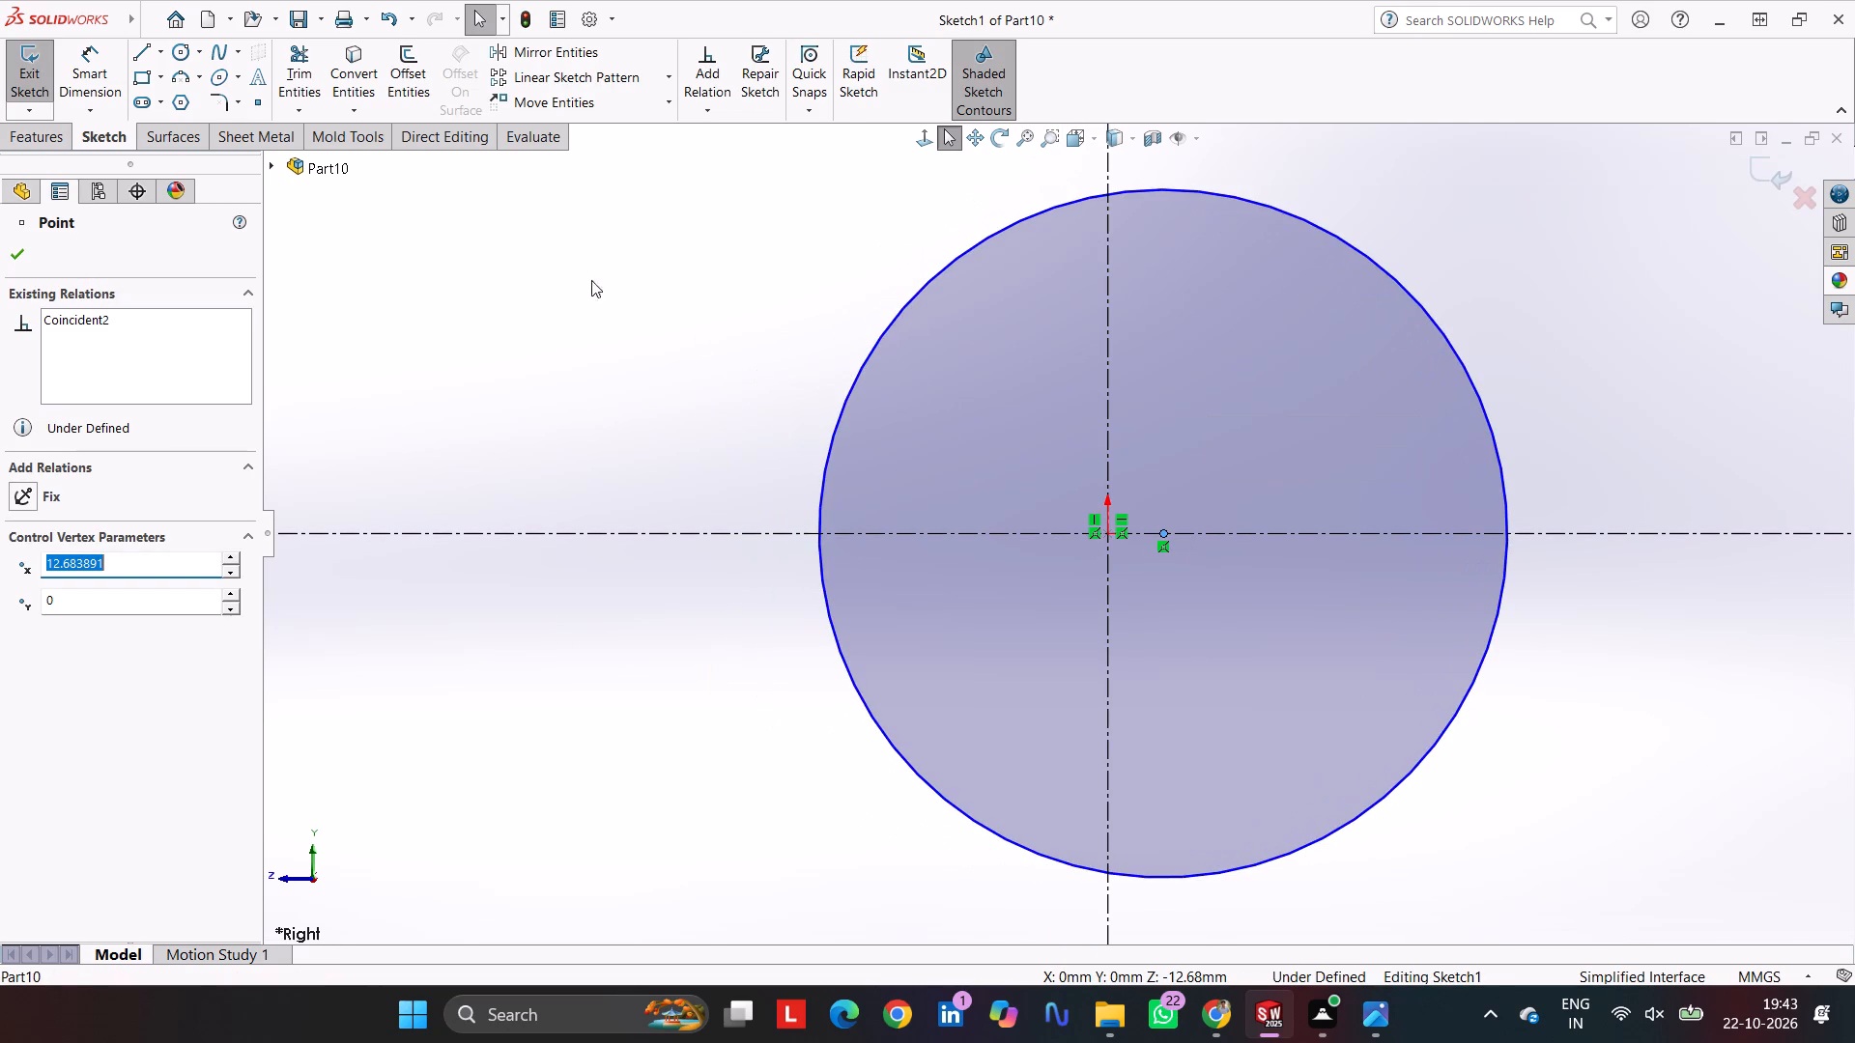
left_click(74, 62)
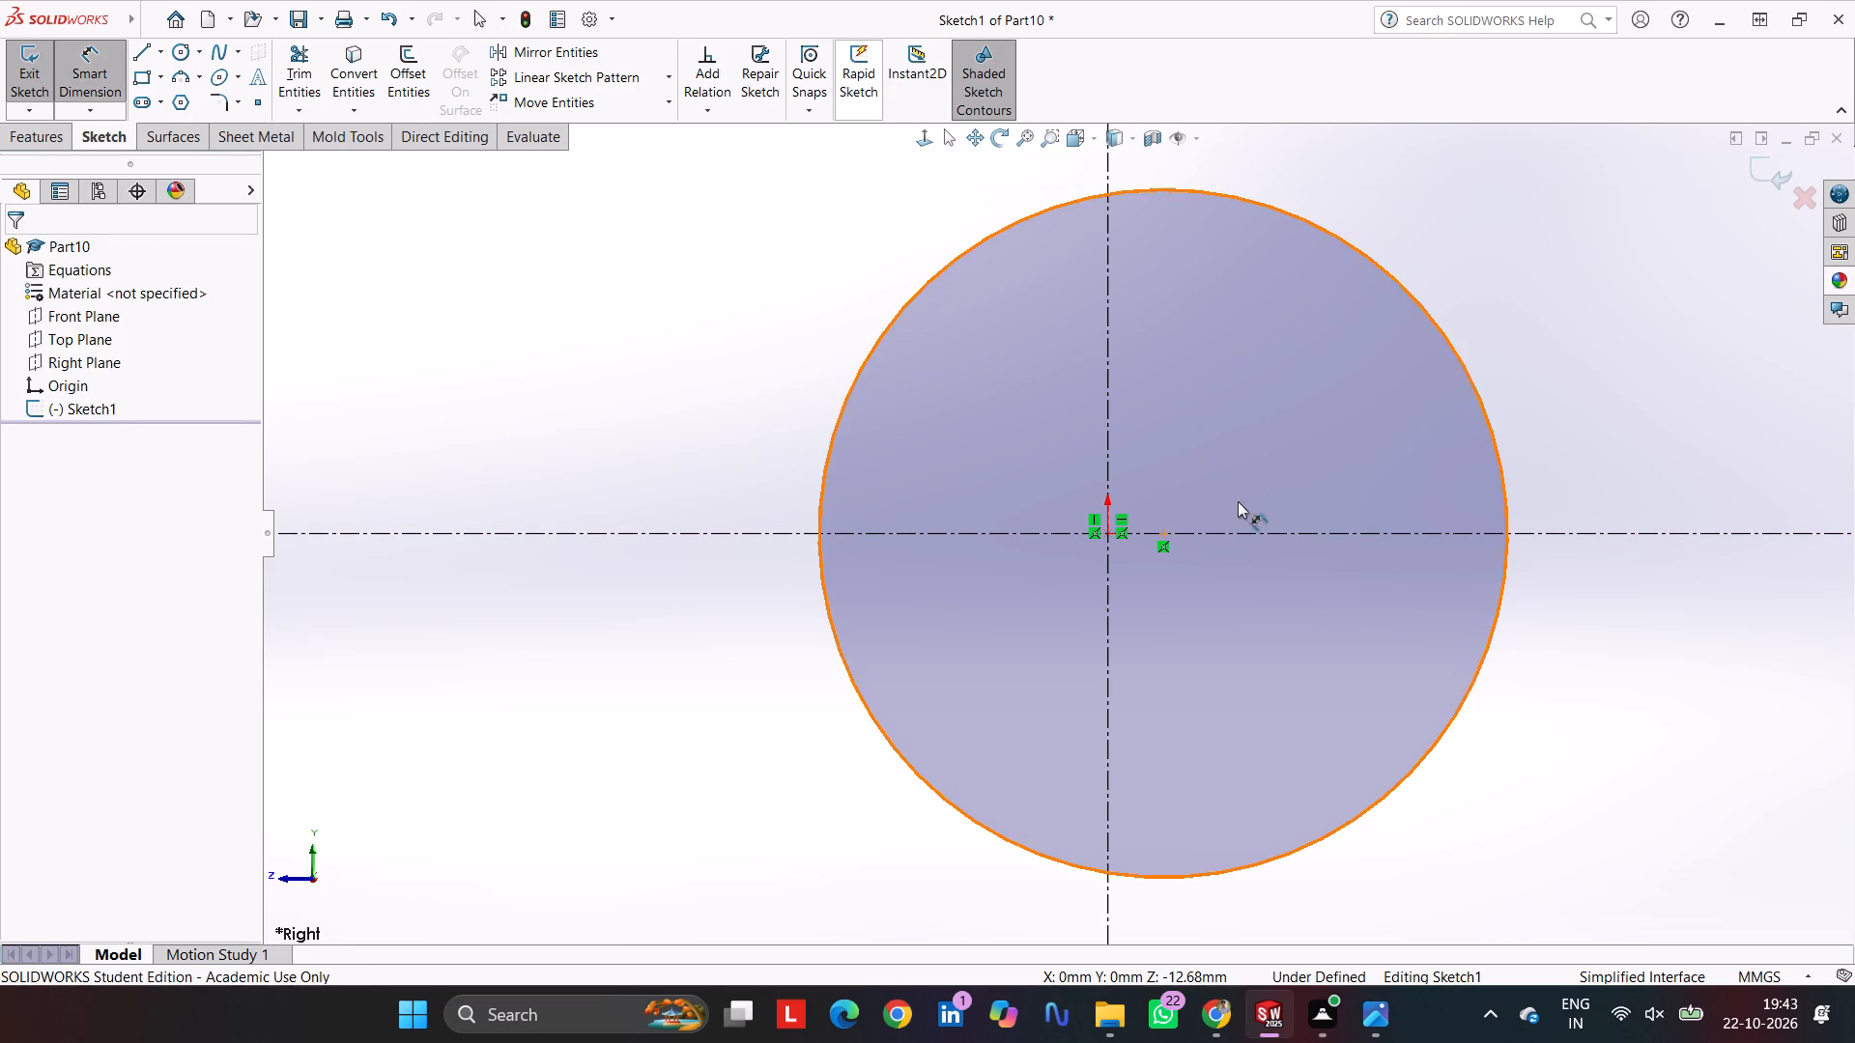
left_click(1169, 528)
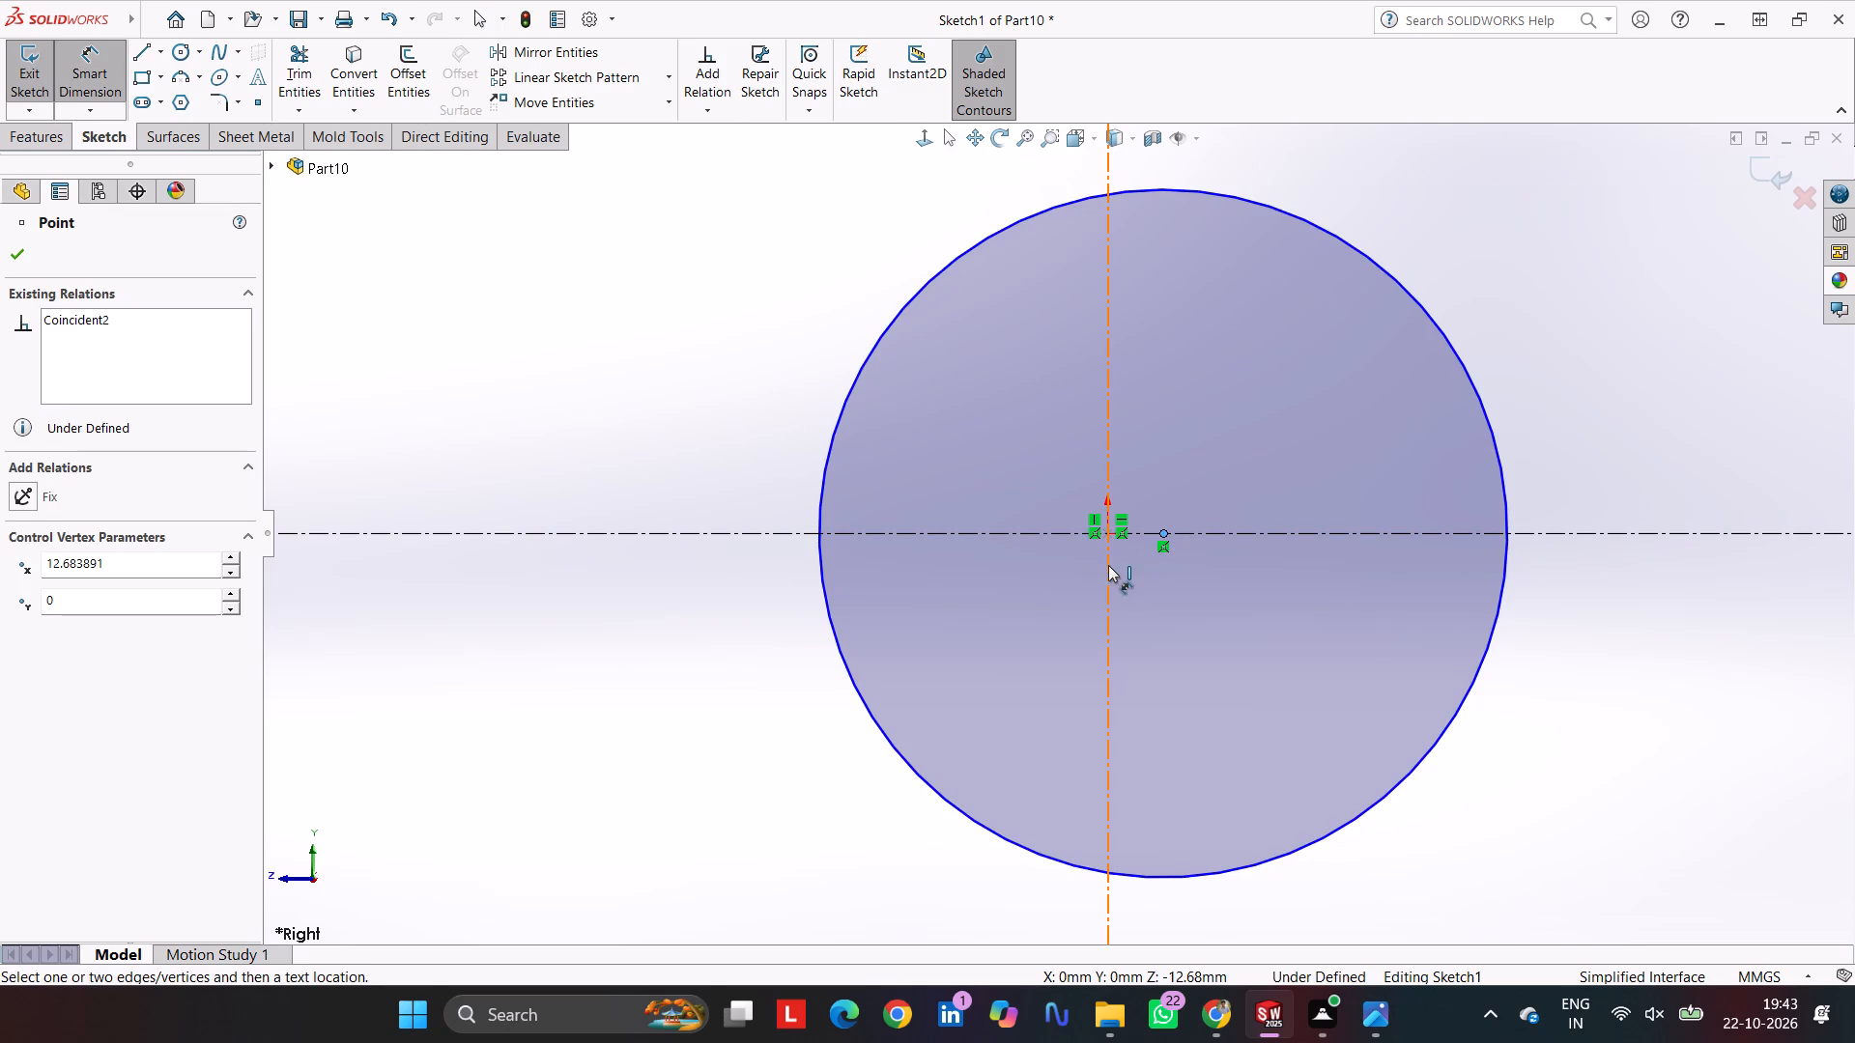
left_click(1110, 565)
left_click(1134, 632)
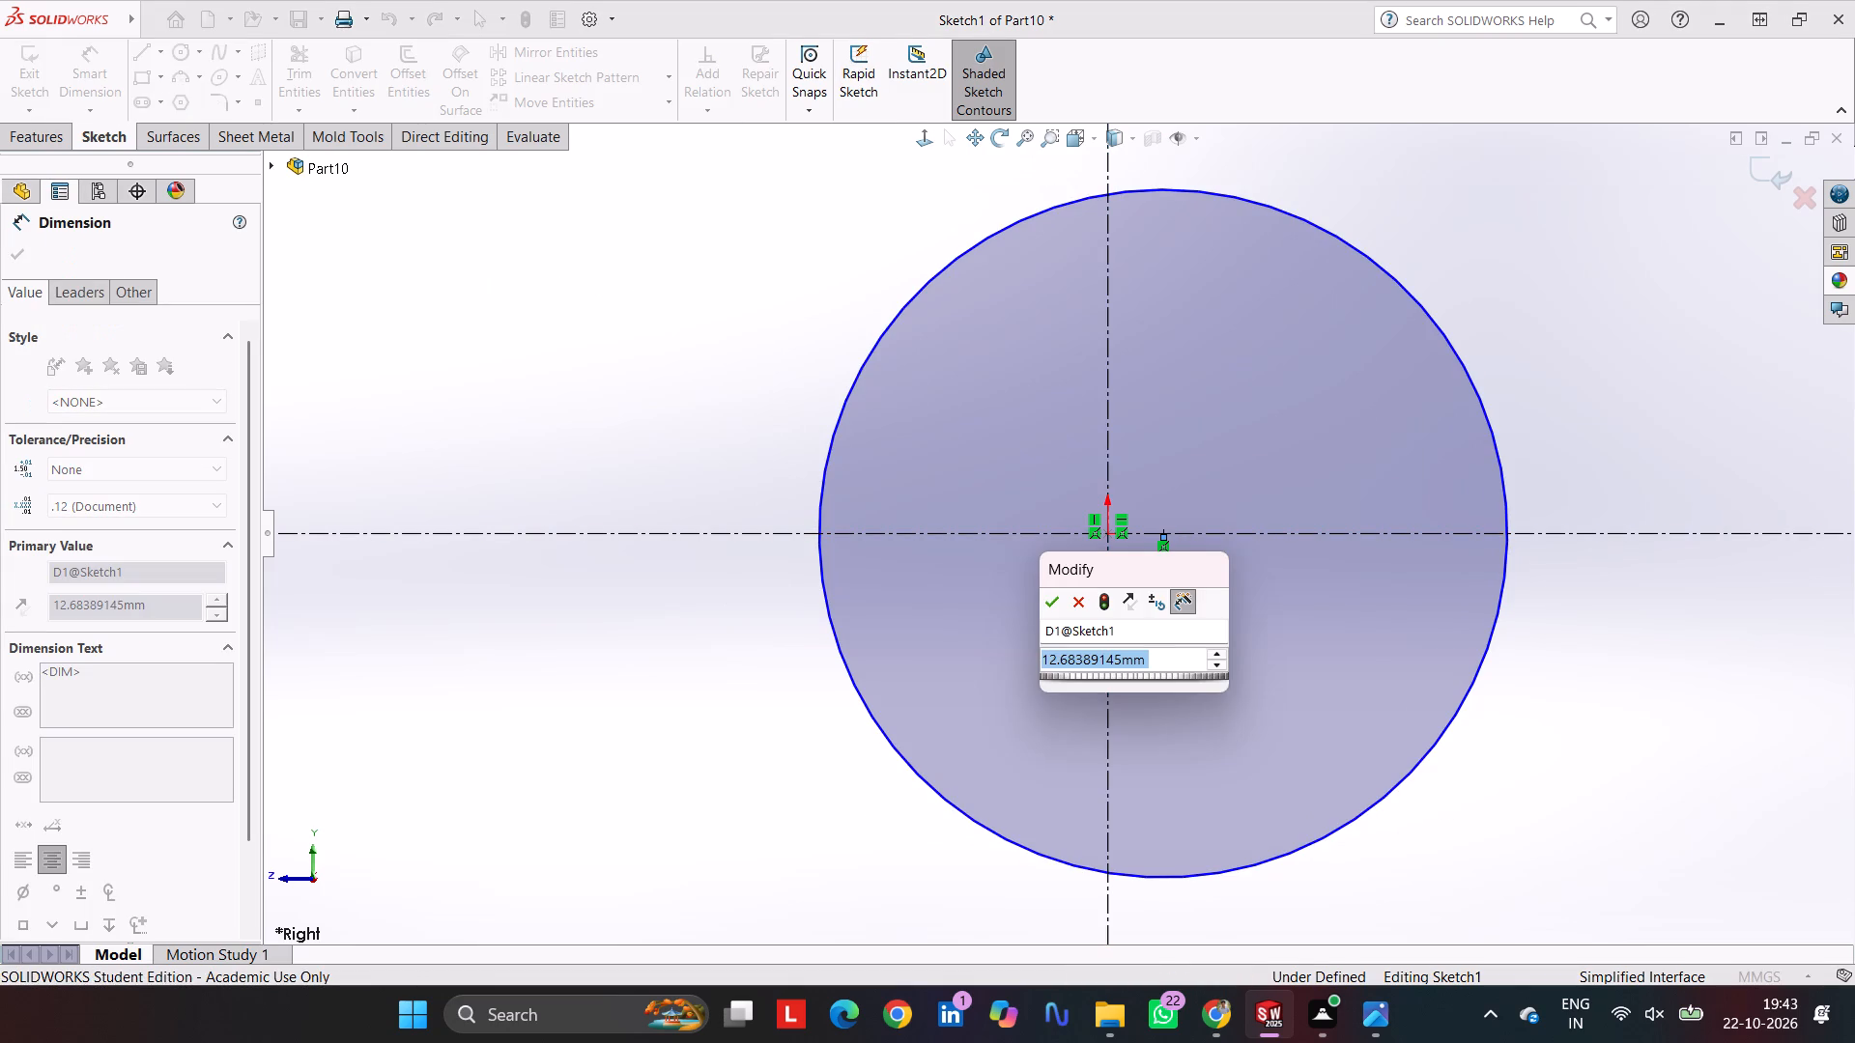
key("5")
key("Return")
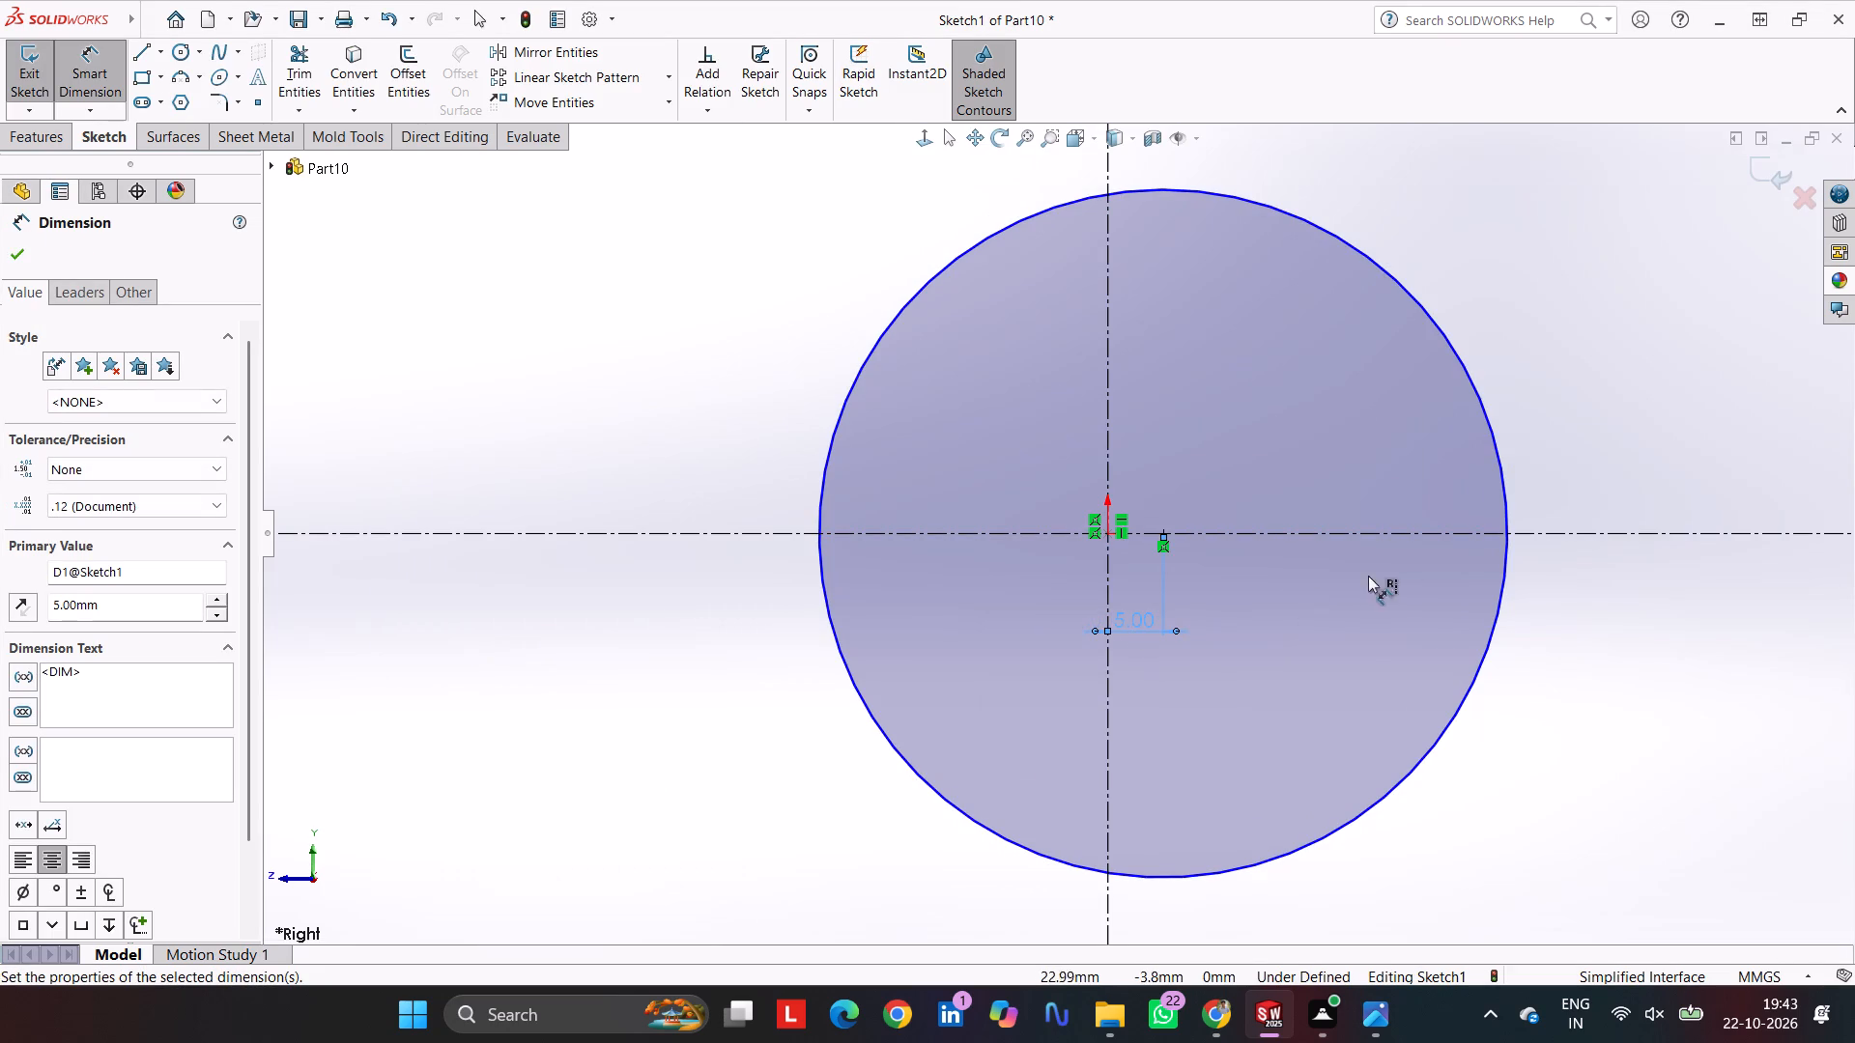
Dimension the circle's diameter to 95 mm.
left_click(1486, 654)
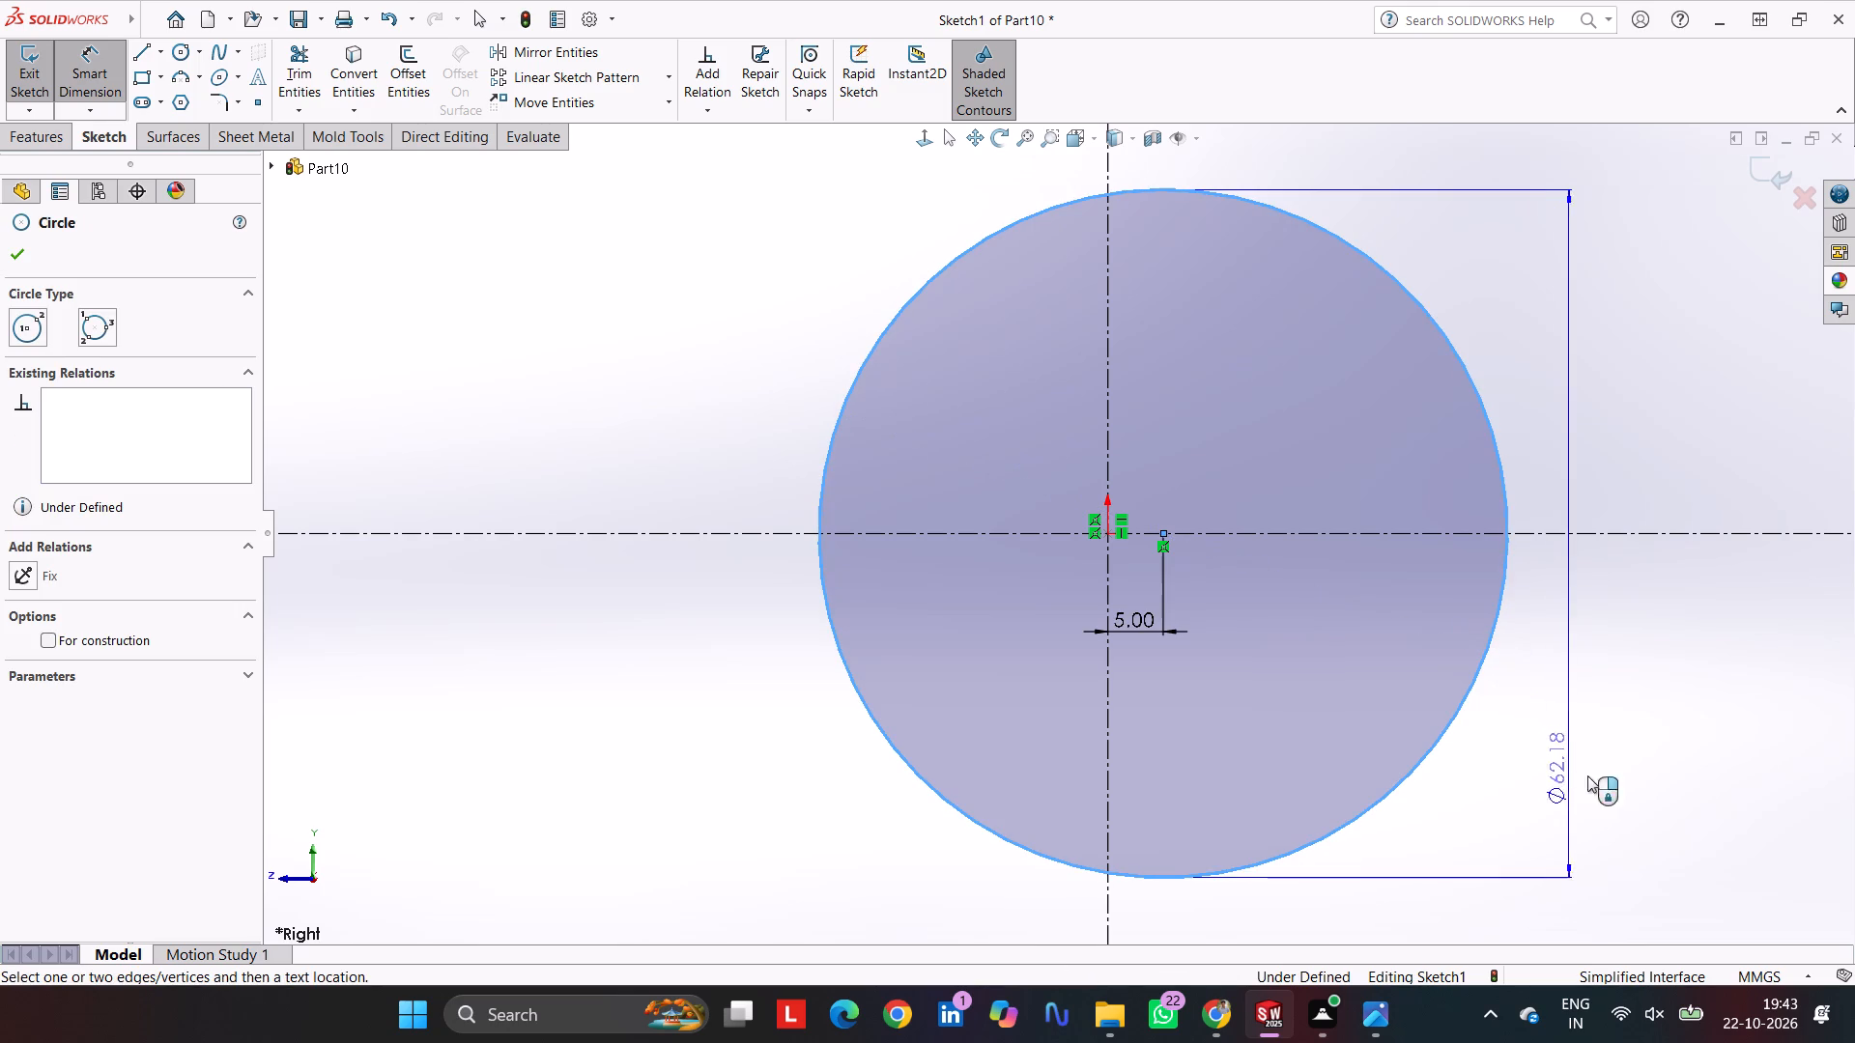
left_click(1636, 785)
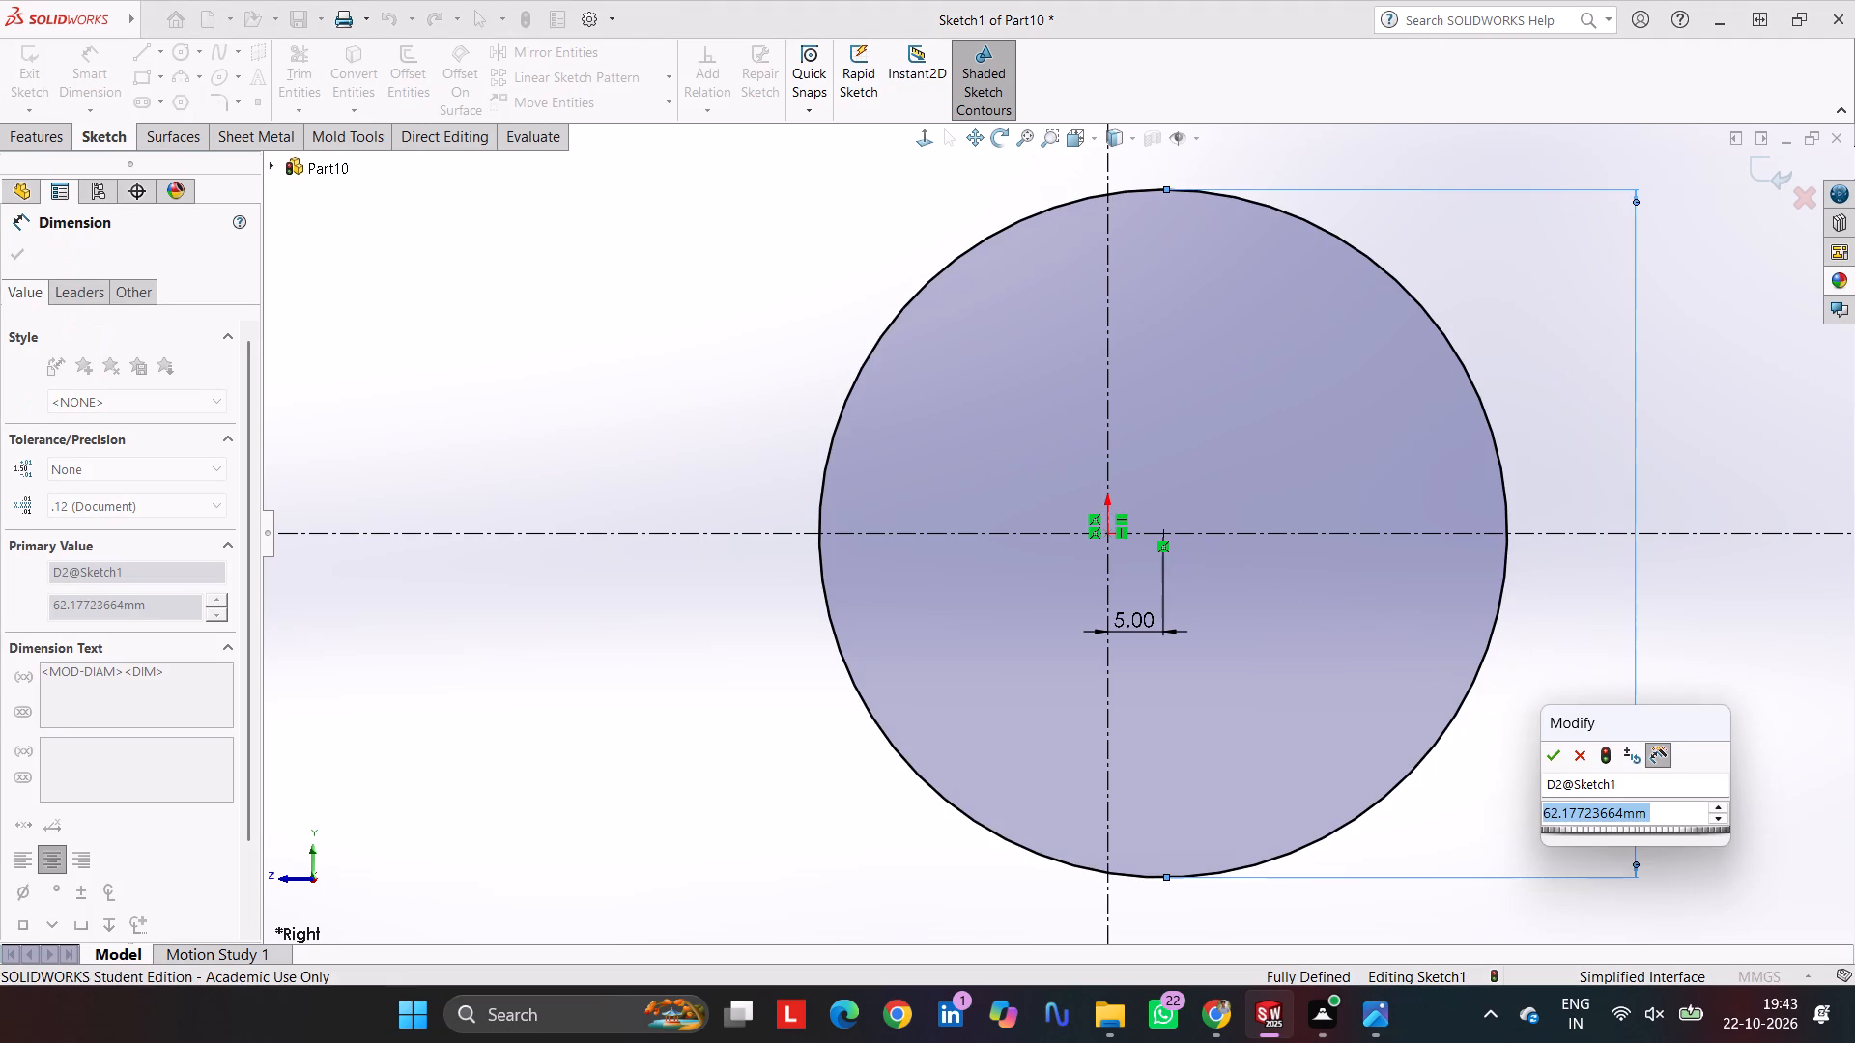
type("47")
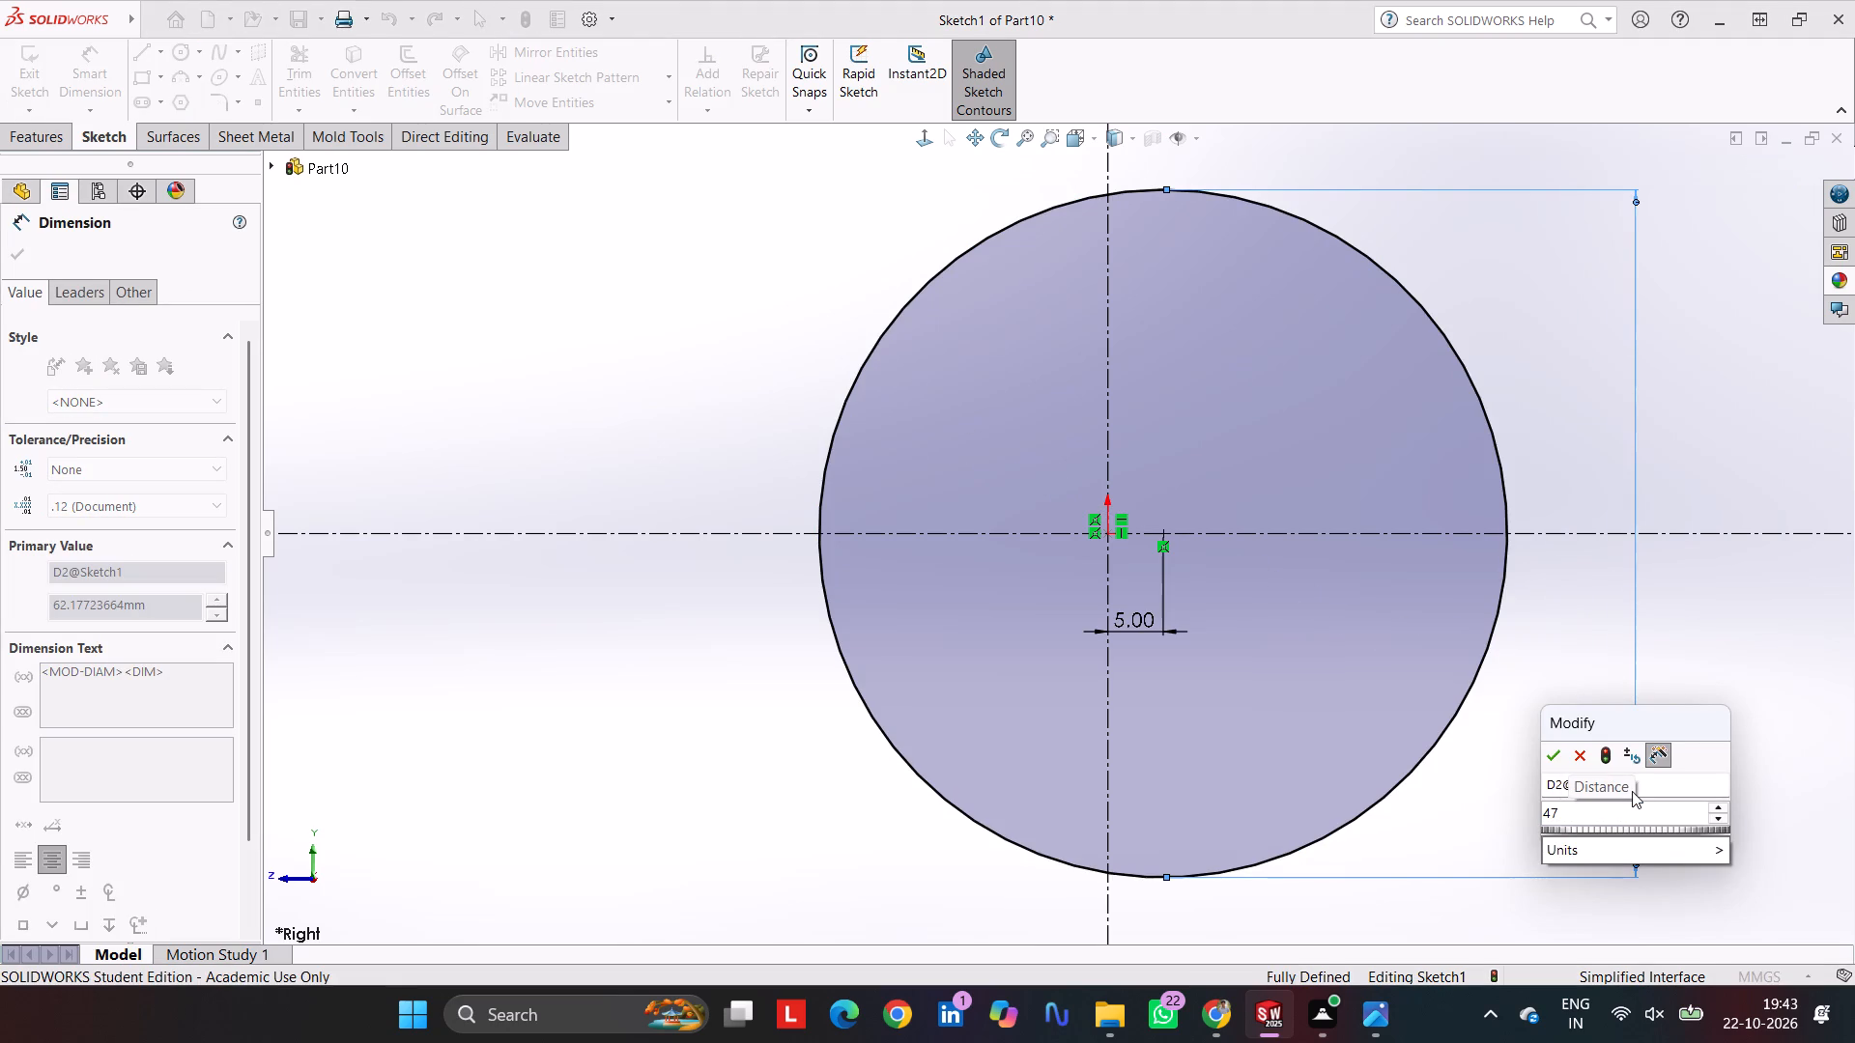
type(".5")
key("shift+plus")
key("4")
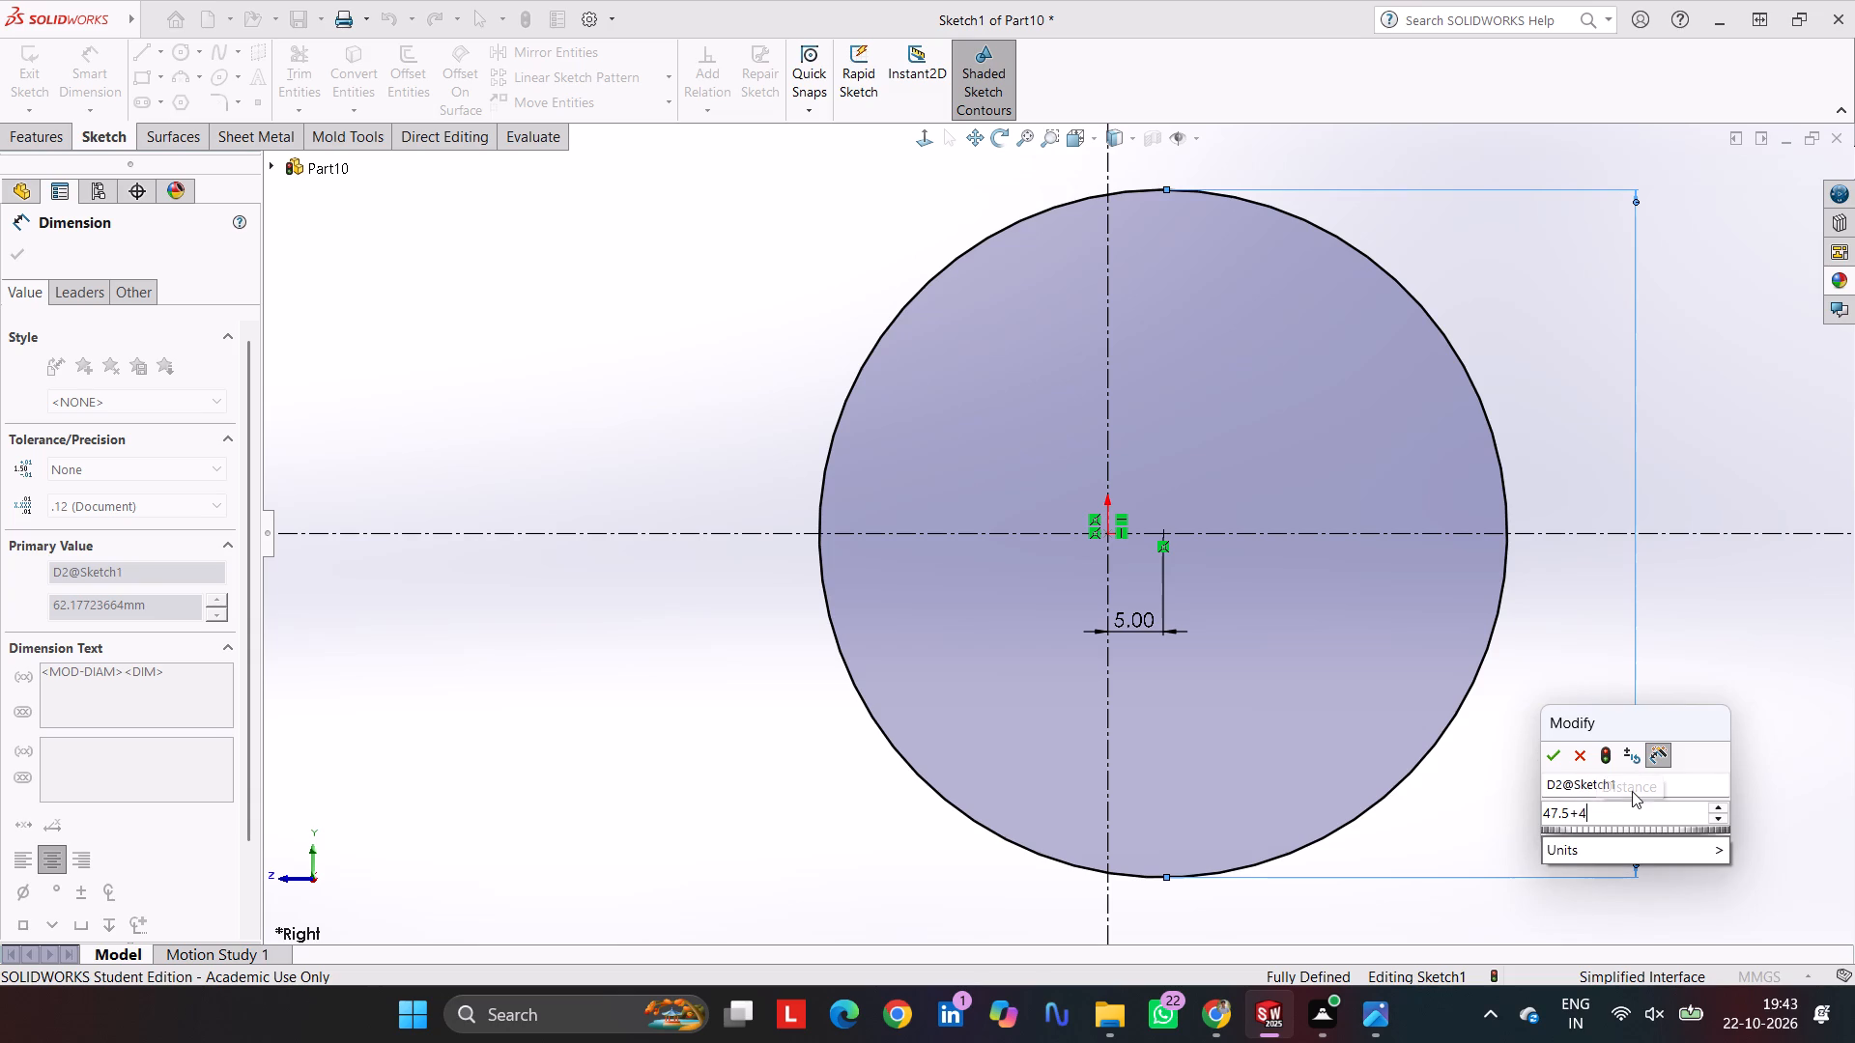
type("7.5")
key("Return")
scroll(1537, 673, "up", 4)
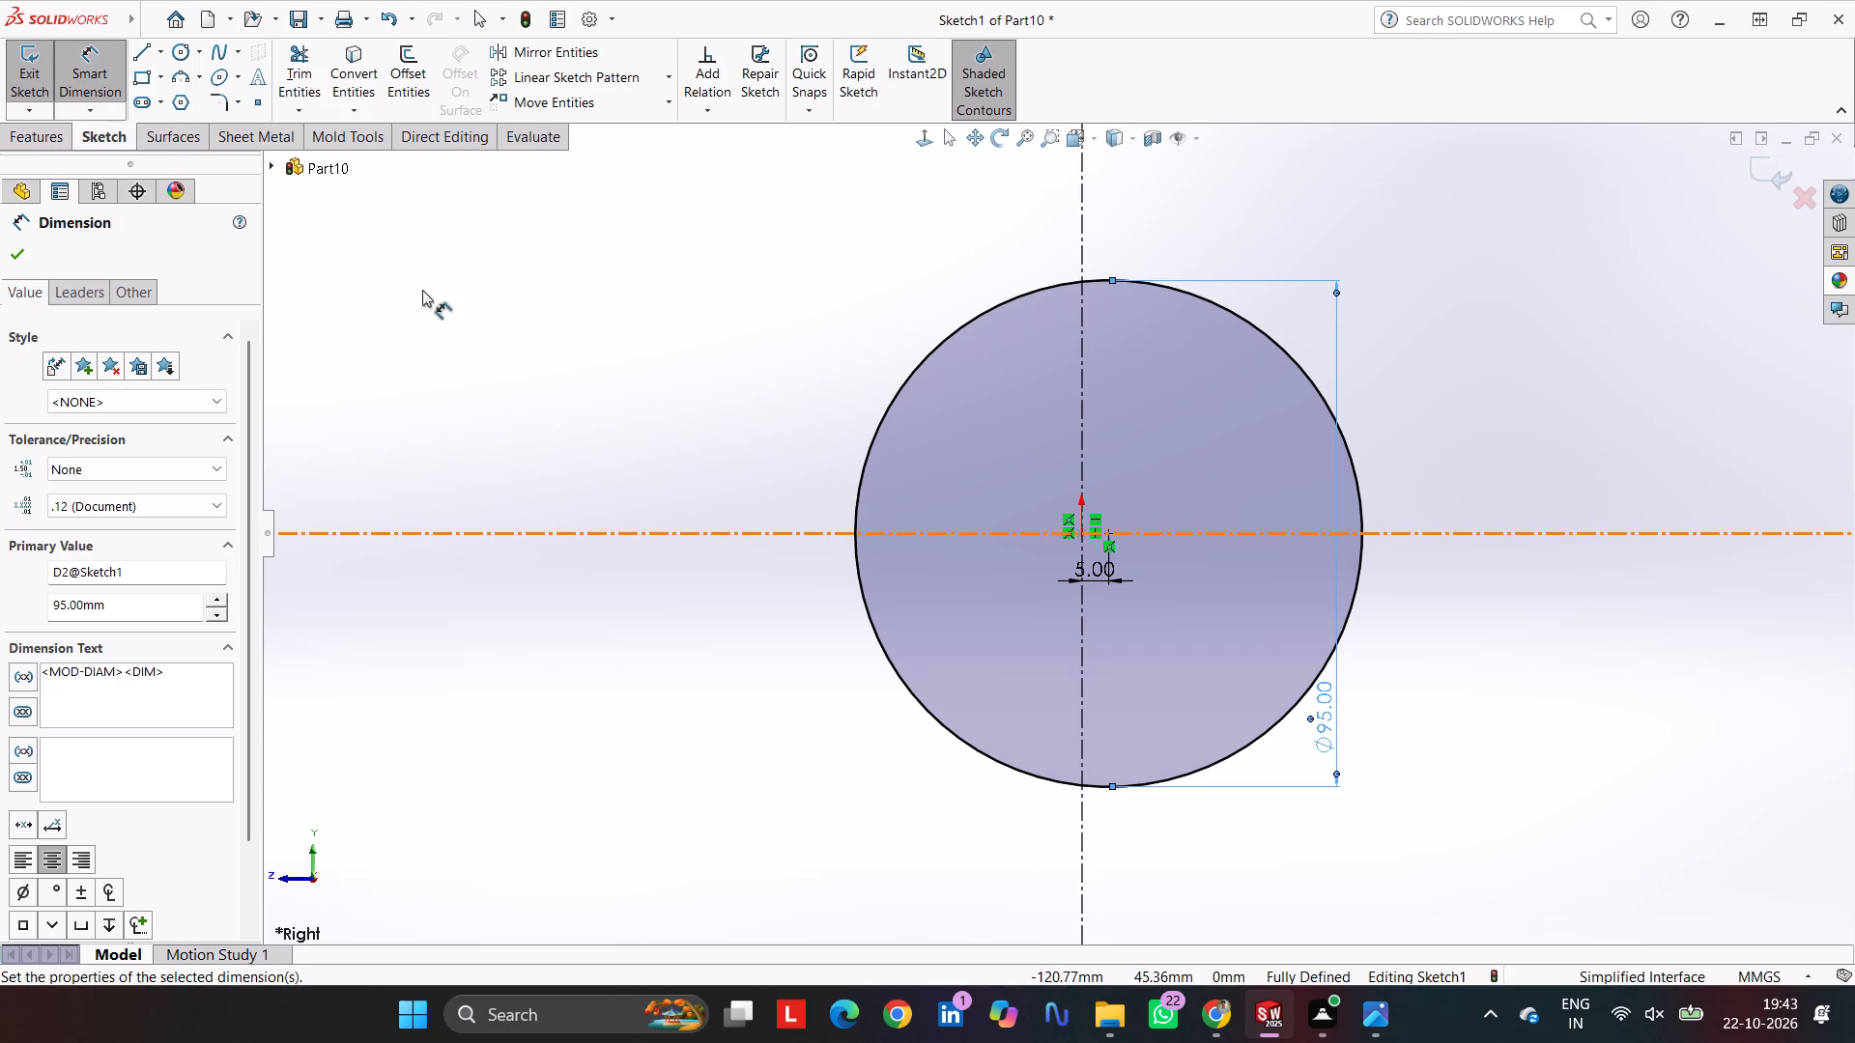
Trim away the part of the circle lying beyond the vertical construction line, on the side opposite the circle's centre.
left_click(140, 48)
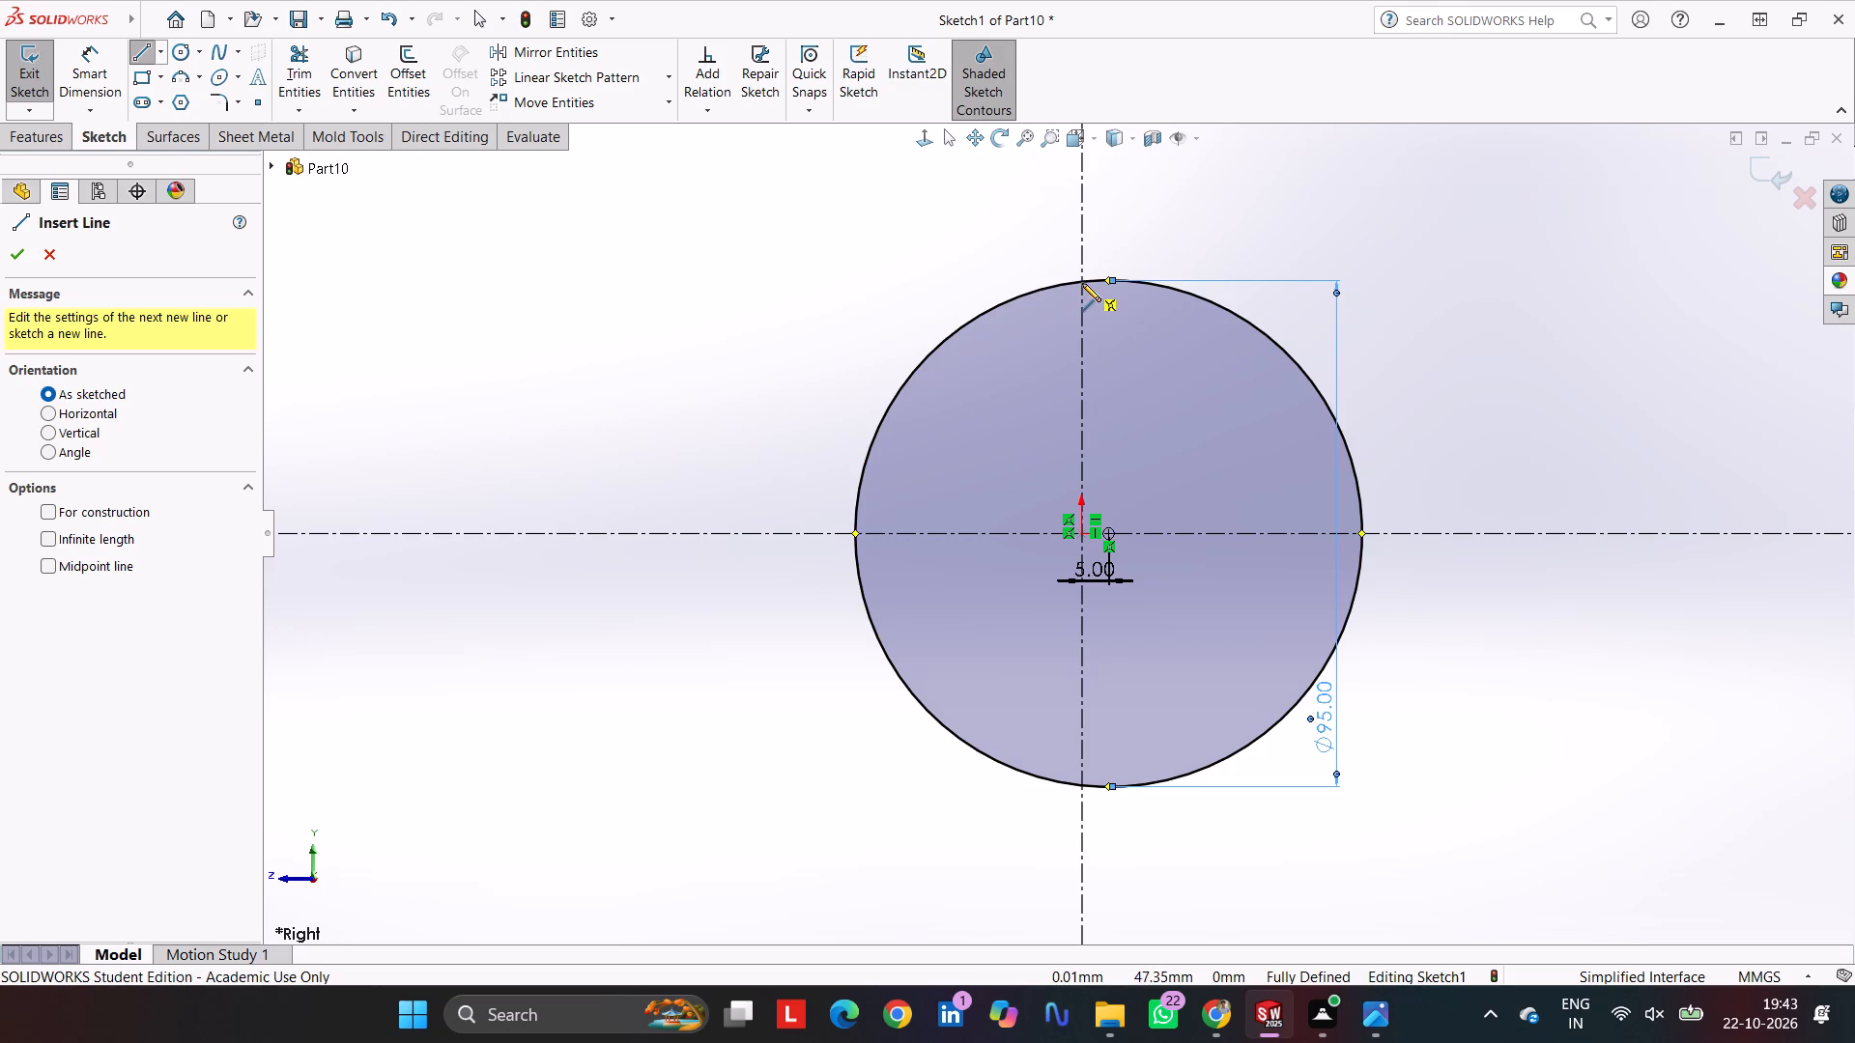
left_click(304, 66)
left_click_drag(962, 447, 838, 327)
left_click_drag(981, 608, 857, 809)
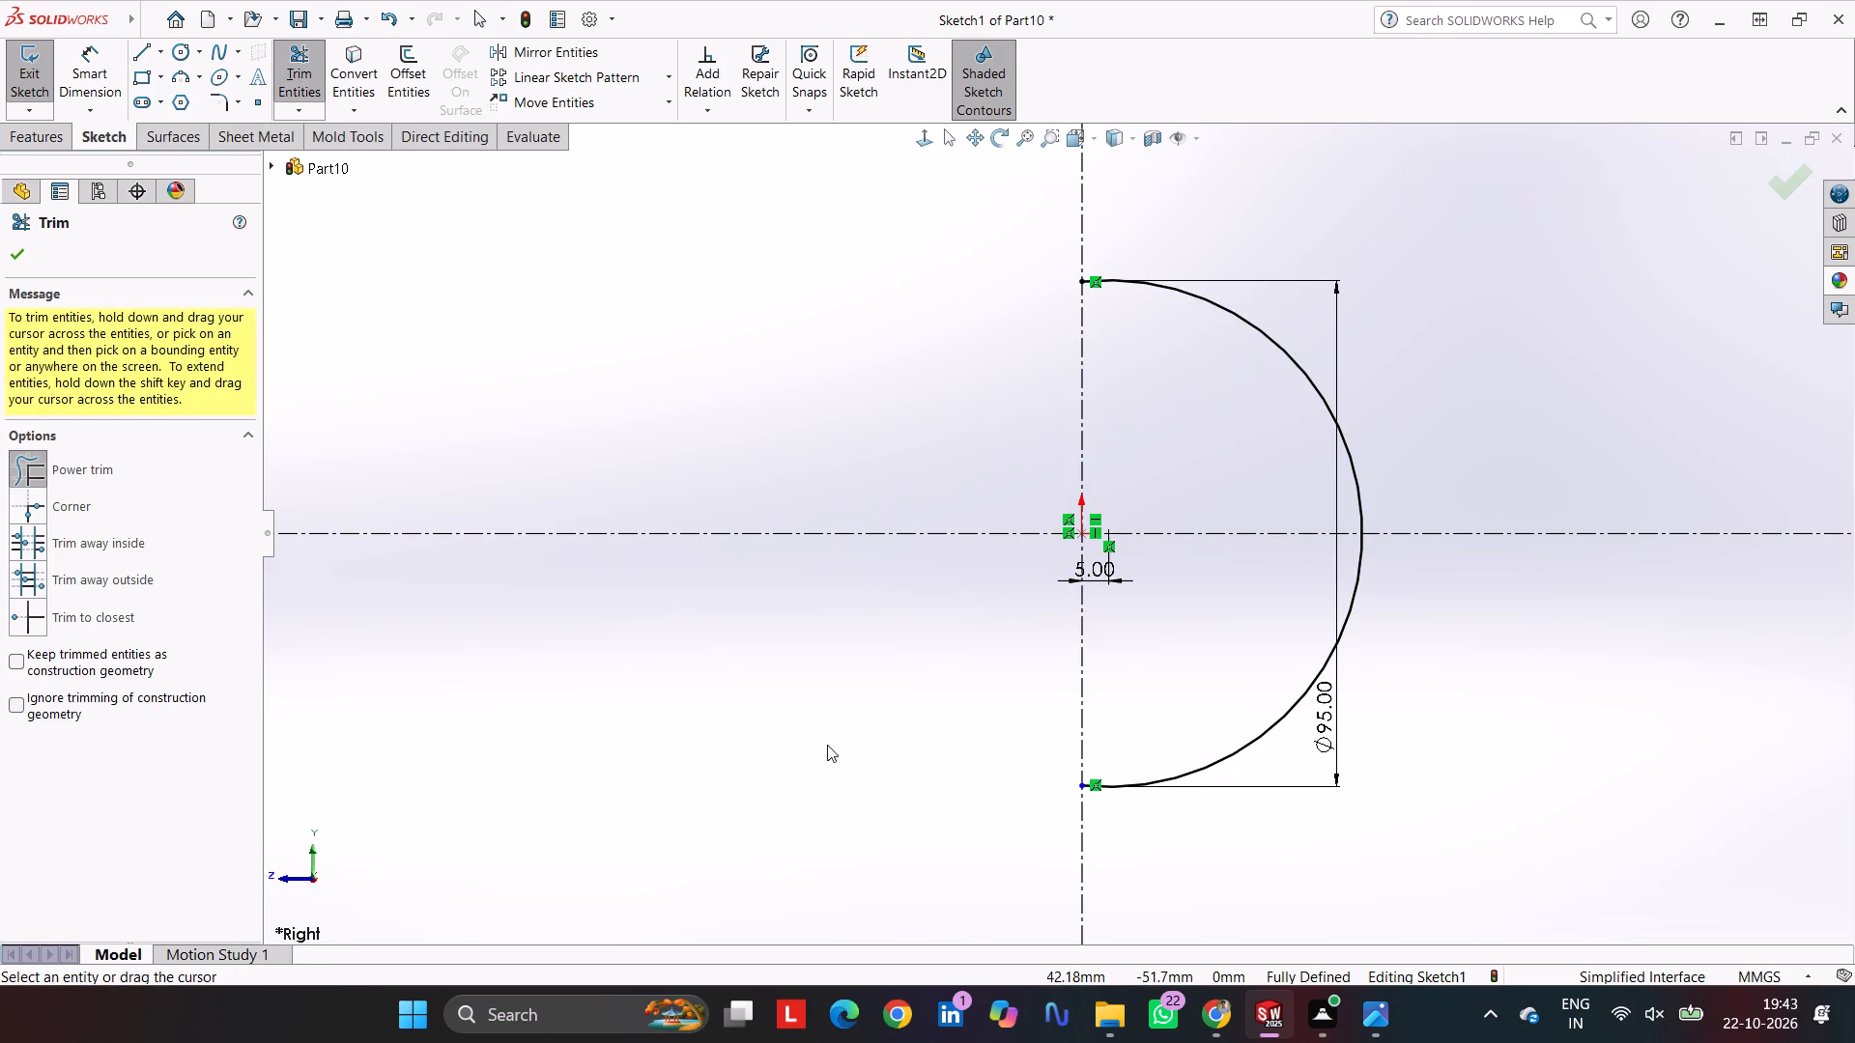
Close the profile with a vertical line joining the two ends of the remaining arc.
left_click(138, 54)
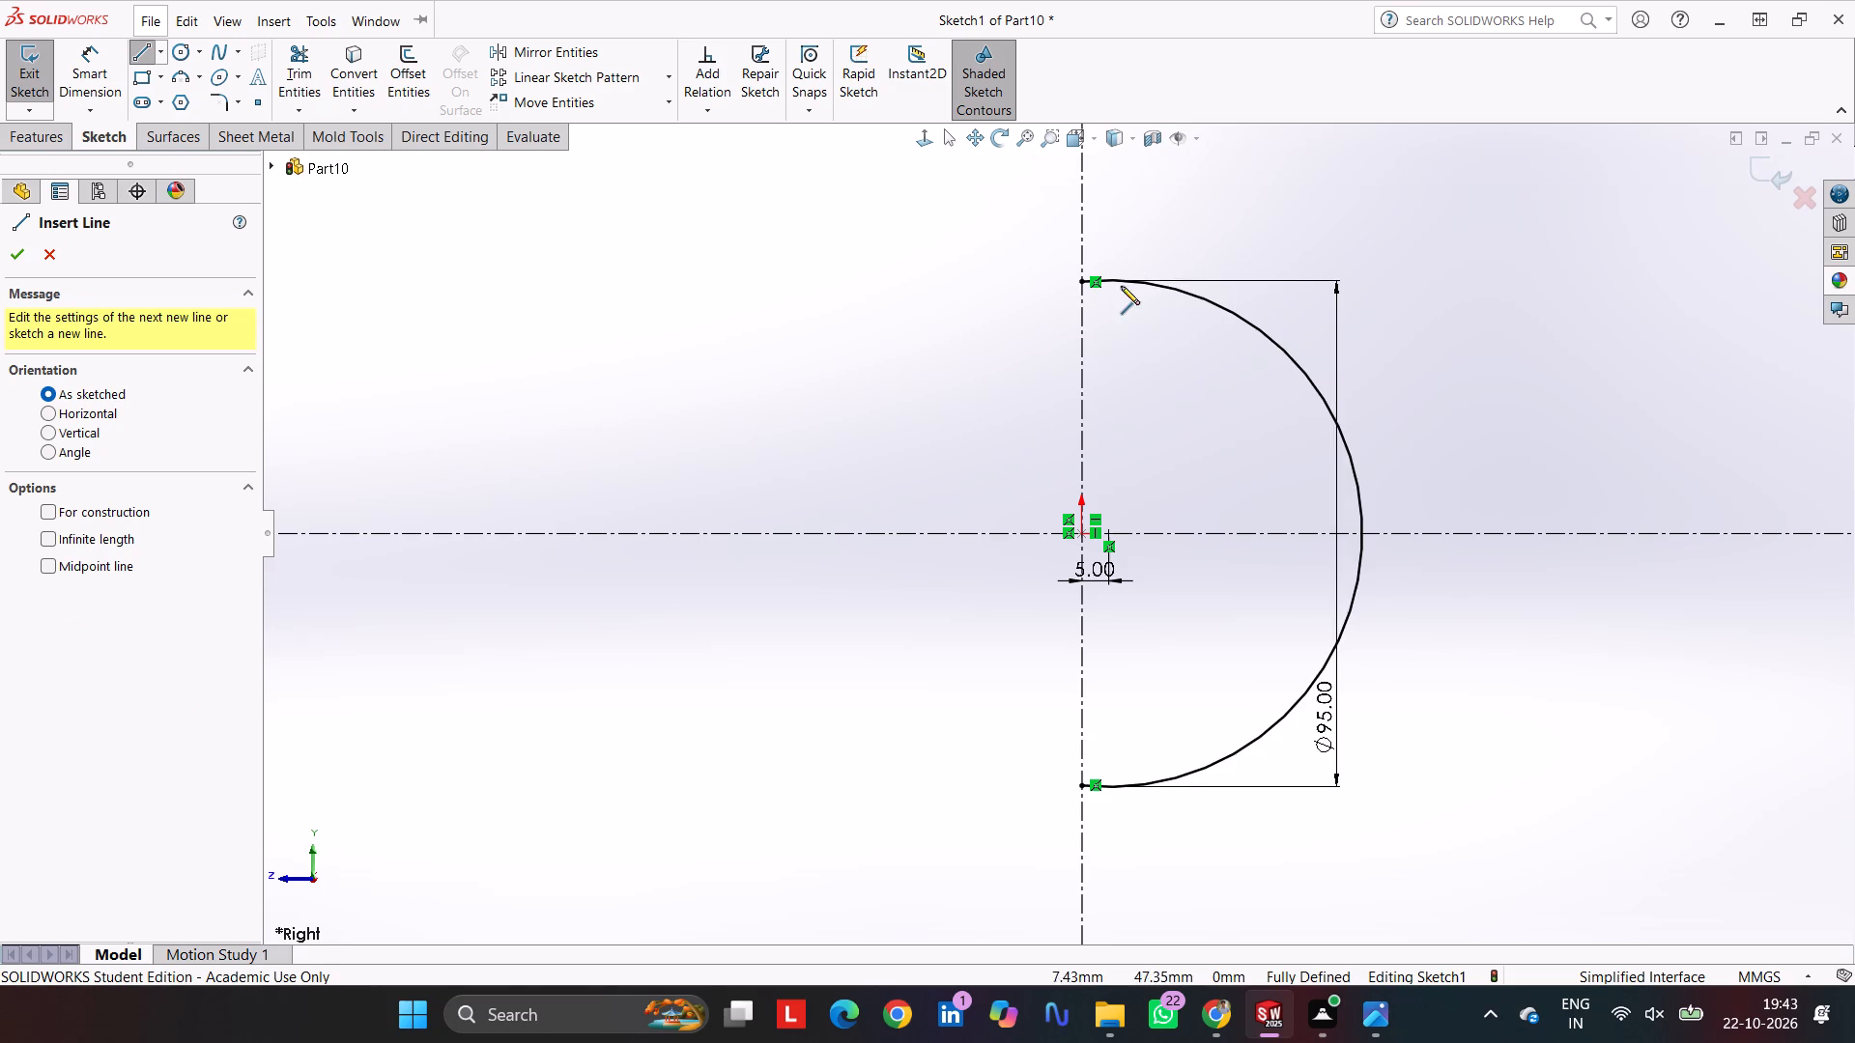
left_click(1085, 283)
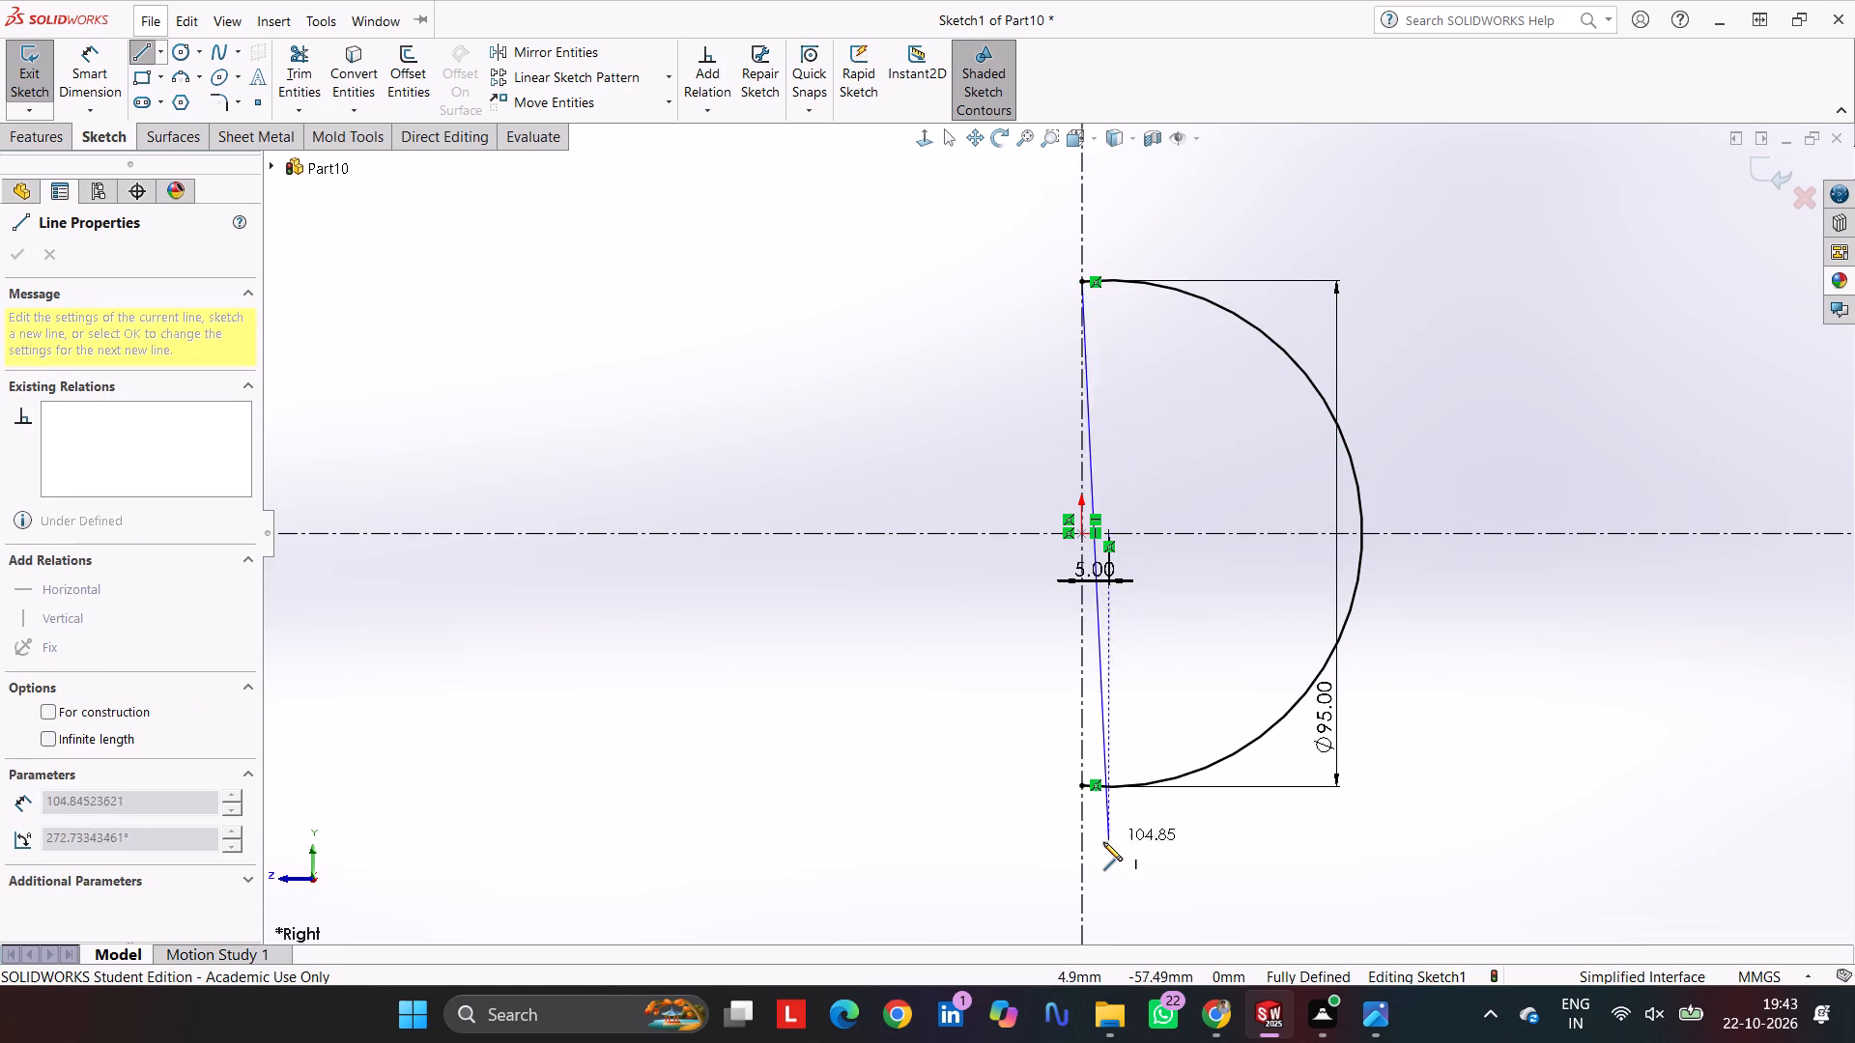
left_click(1085, 789)
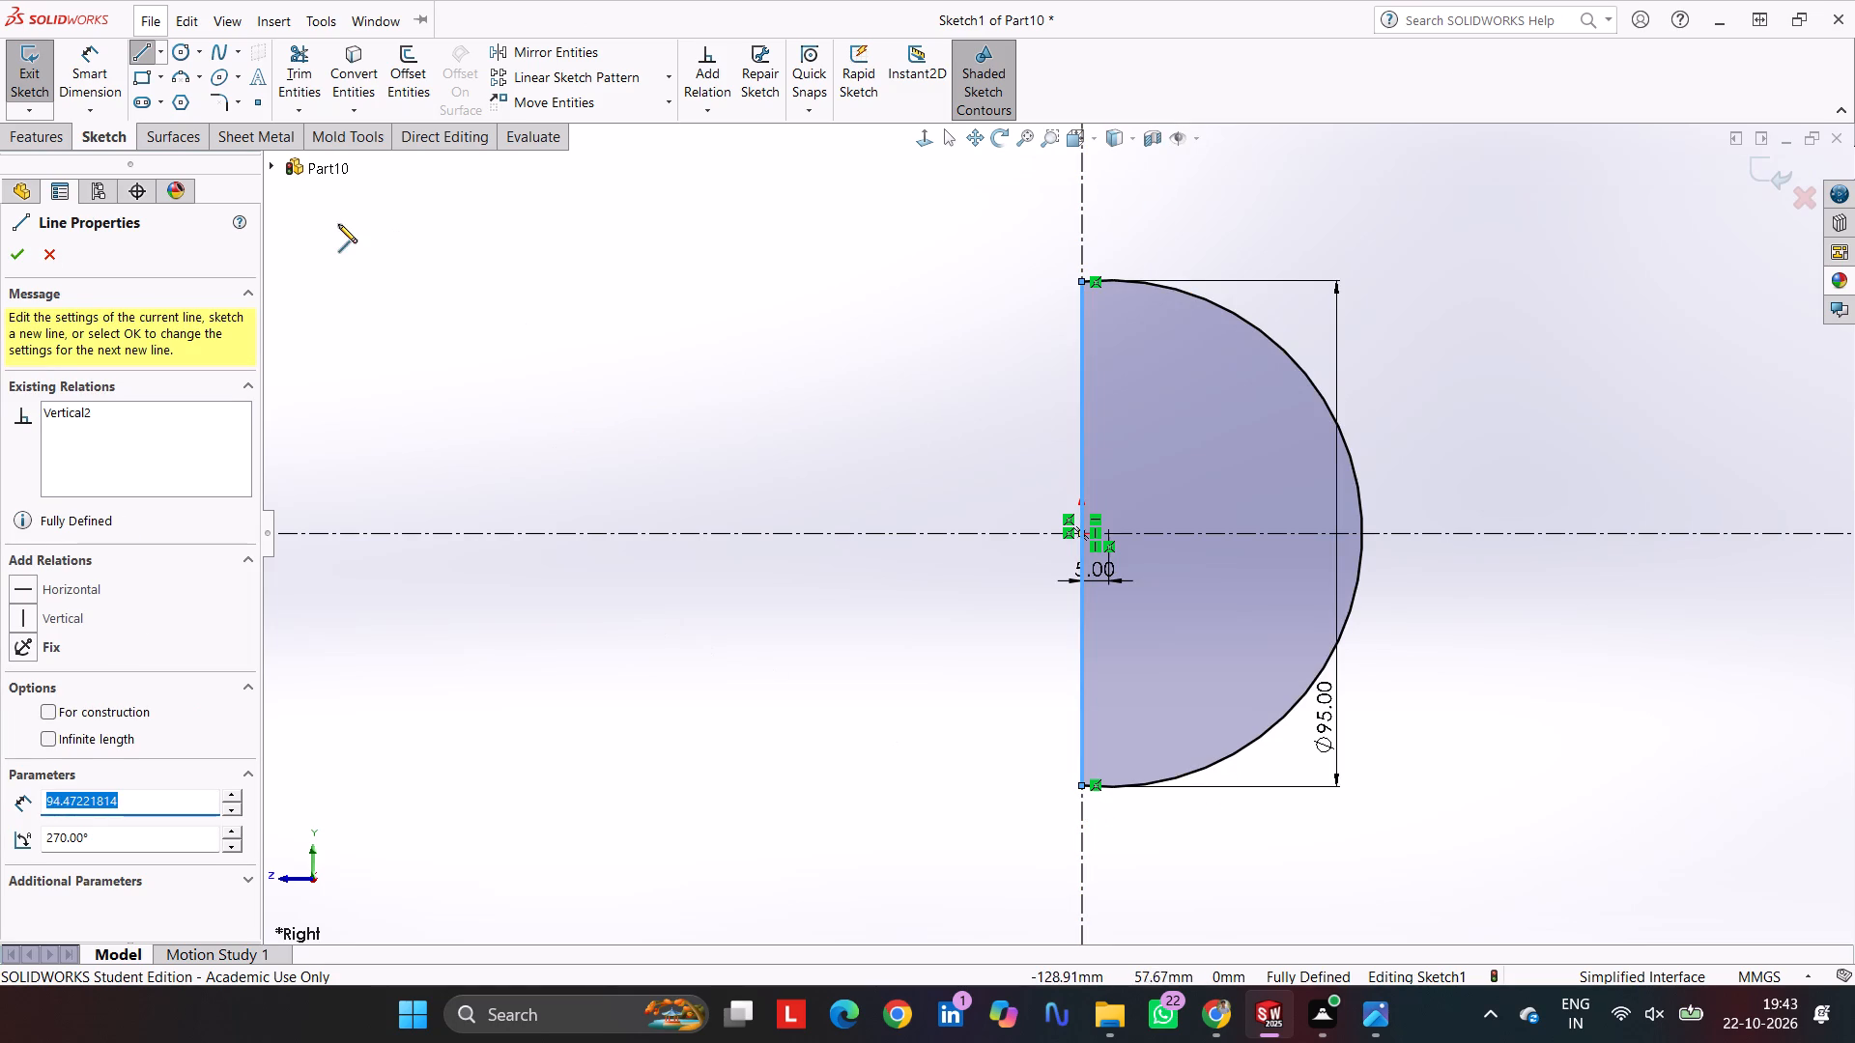
Set the arc's diameter dimension to 80 mm.
left_click(107, 59)
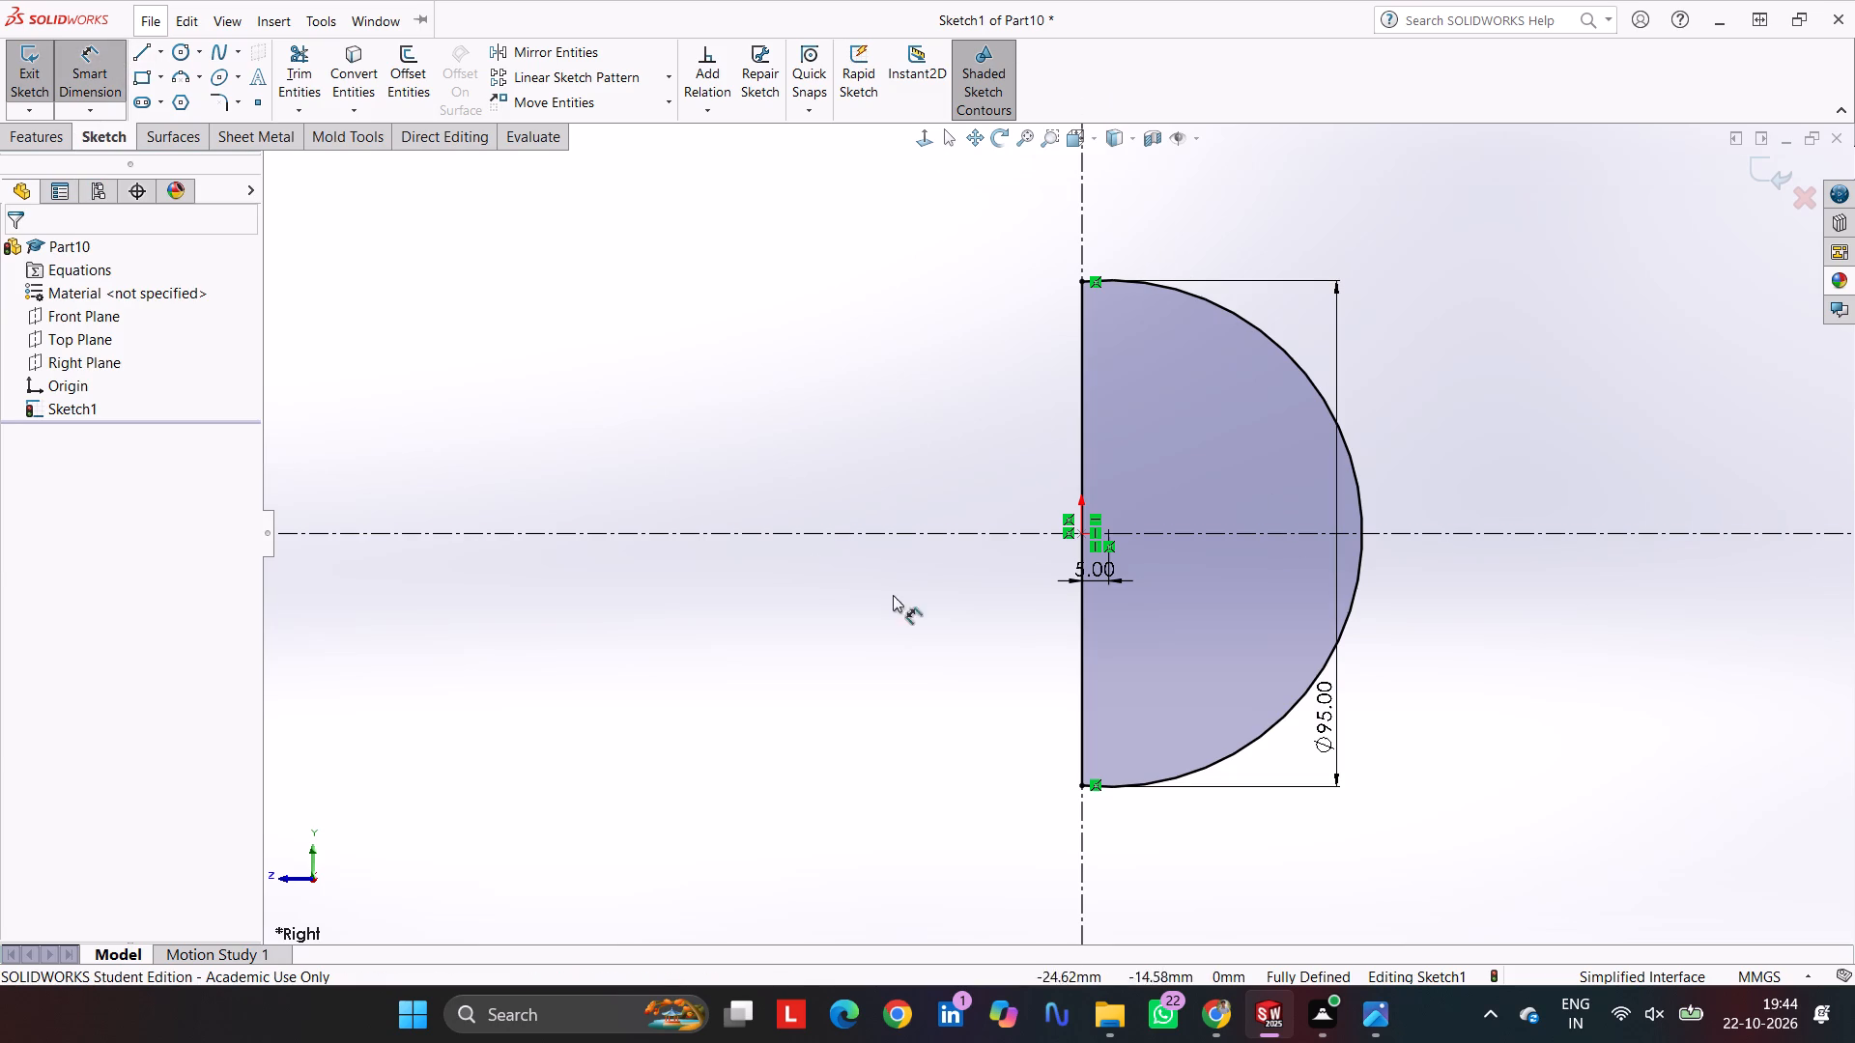
left_click(28, 135)
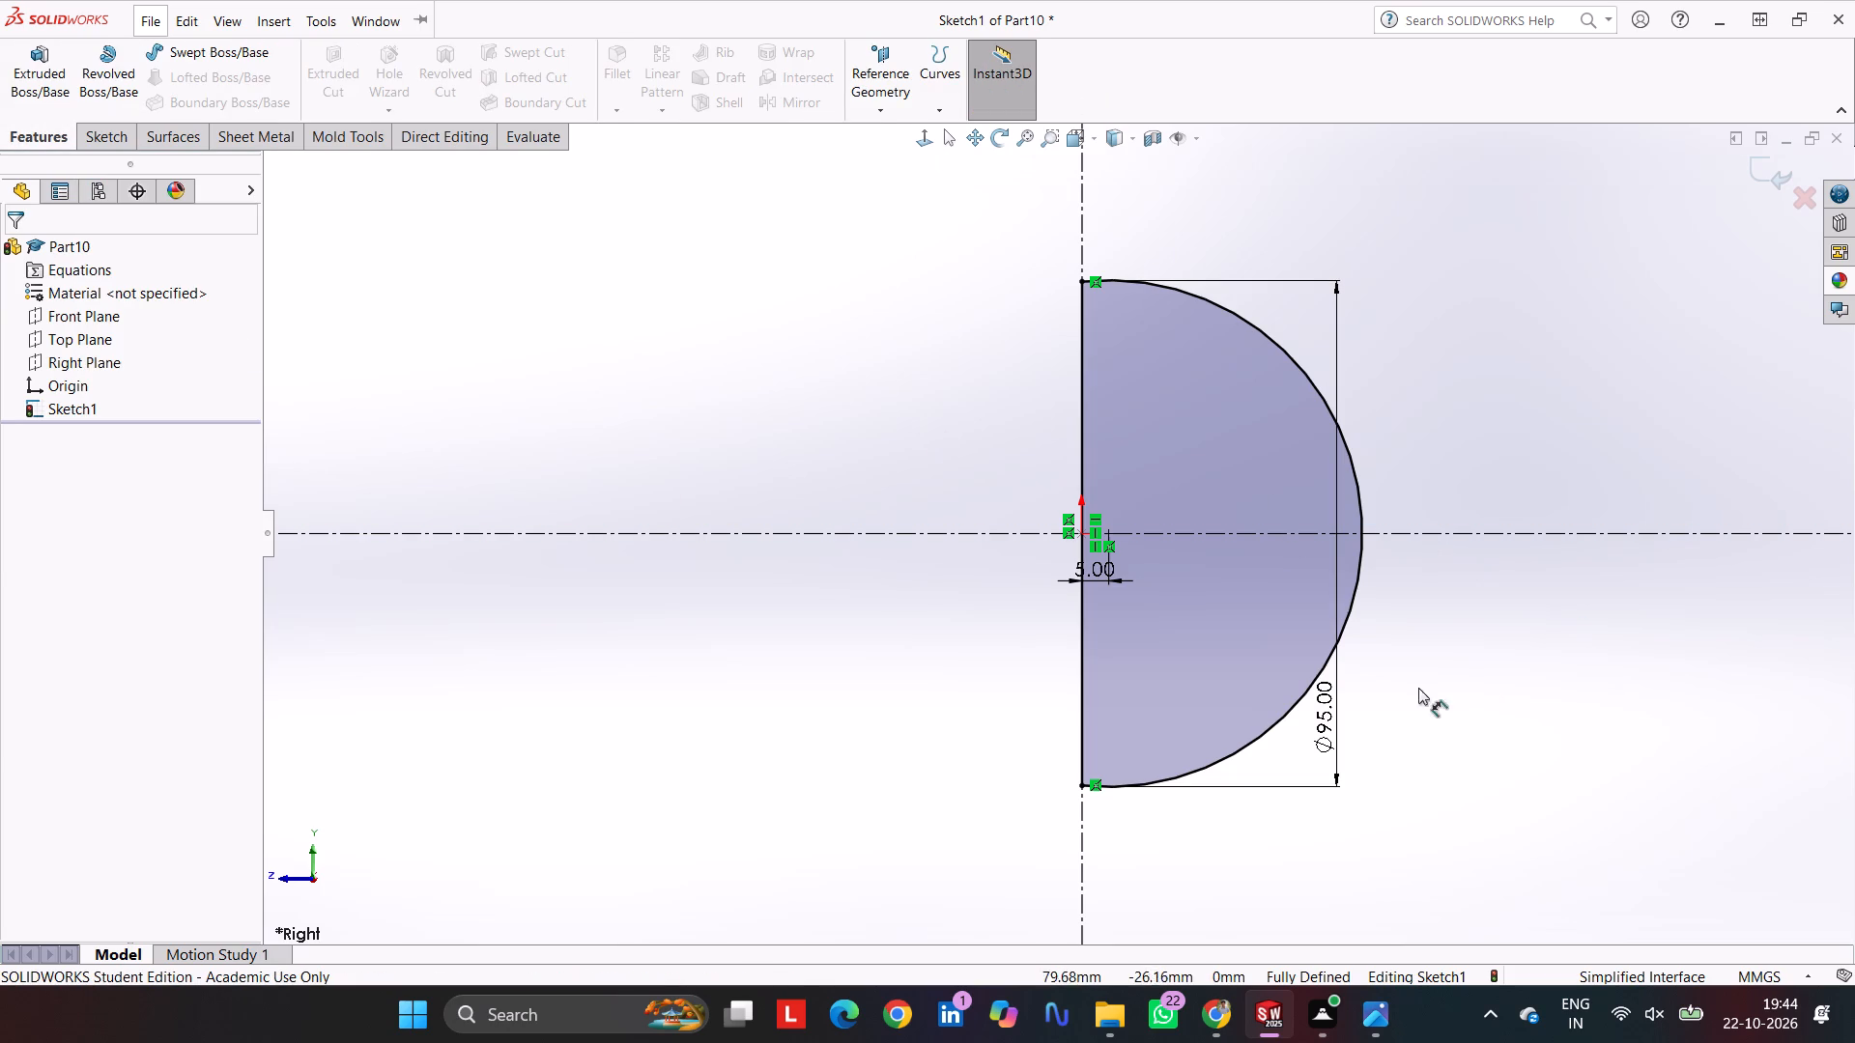
left_click(1332, 718)
double_click(1332, 718)
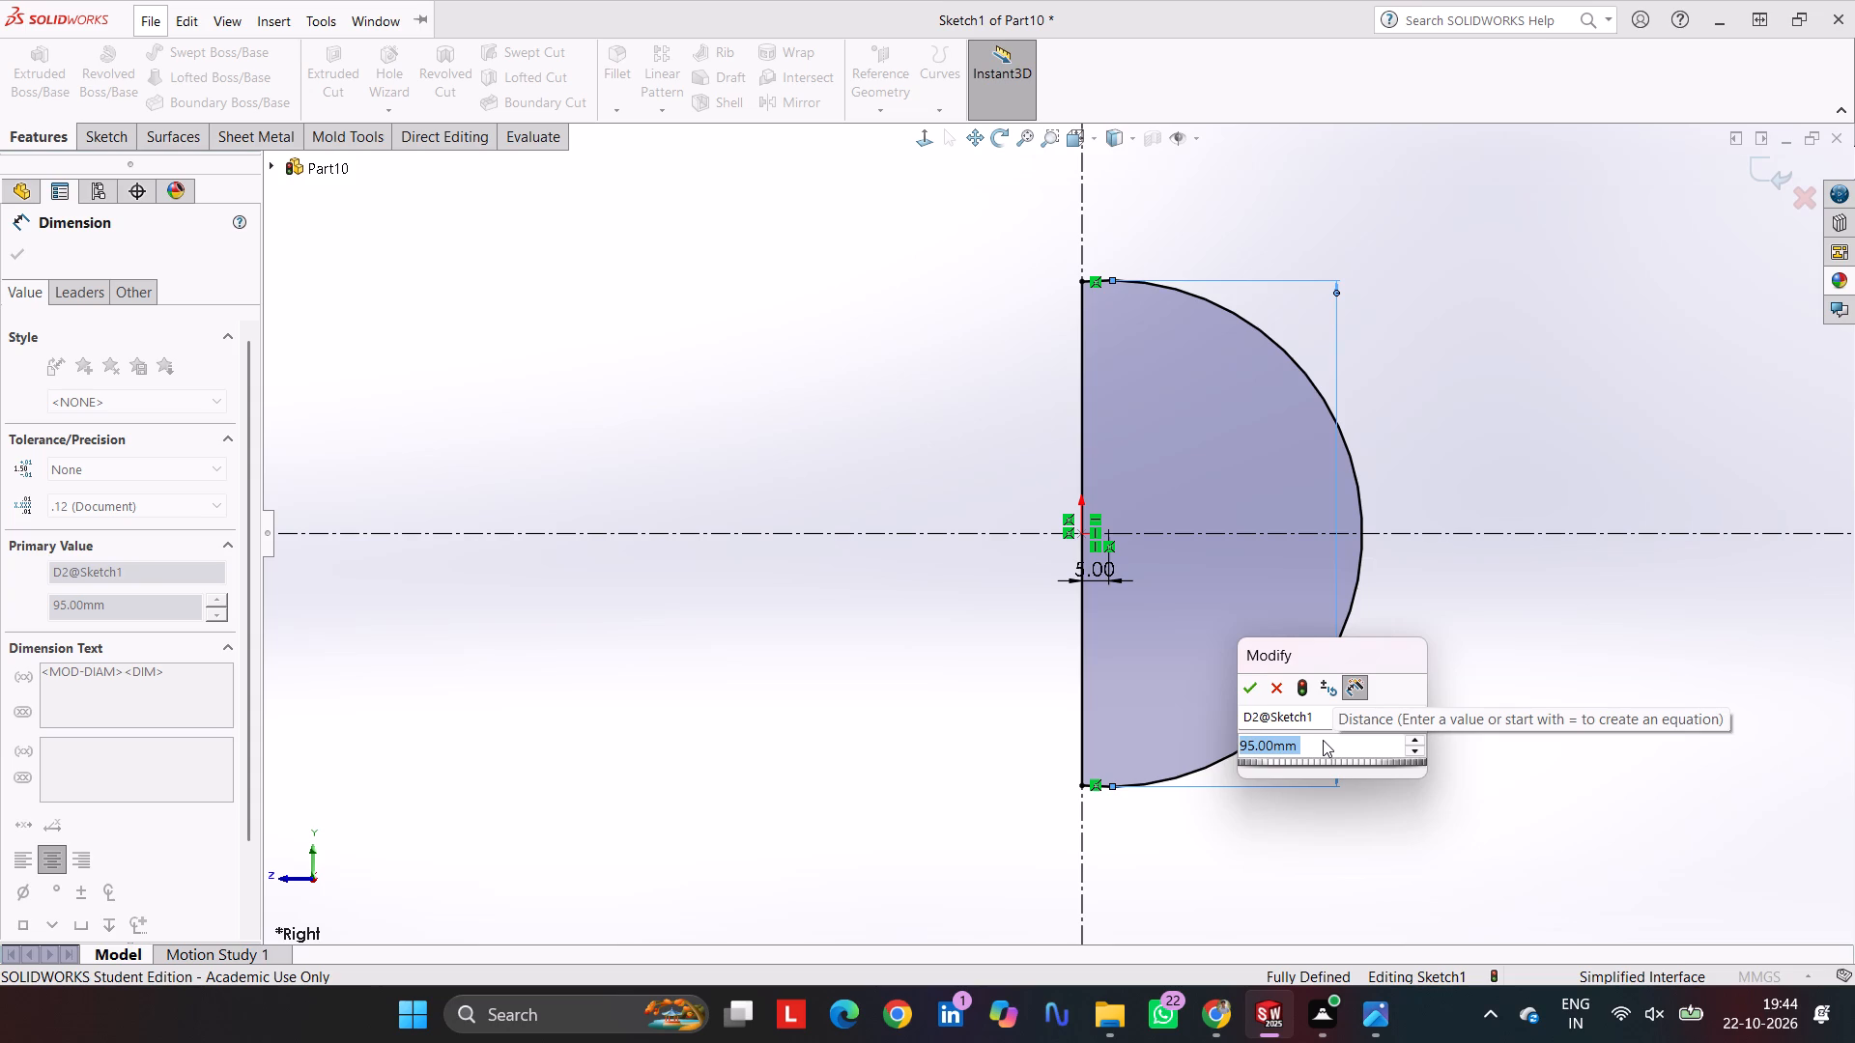
type("80")
key("Return")
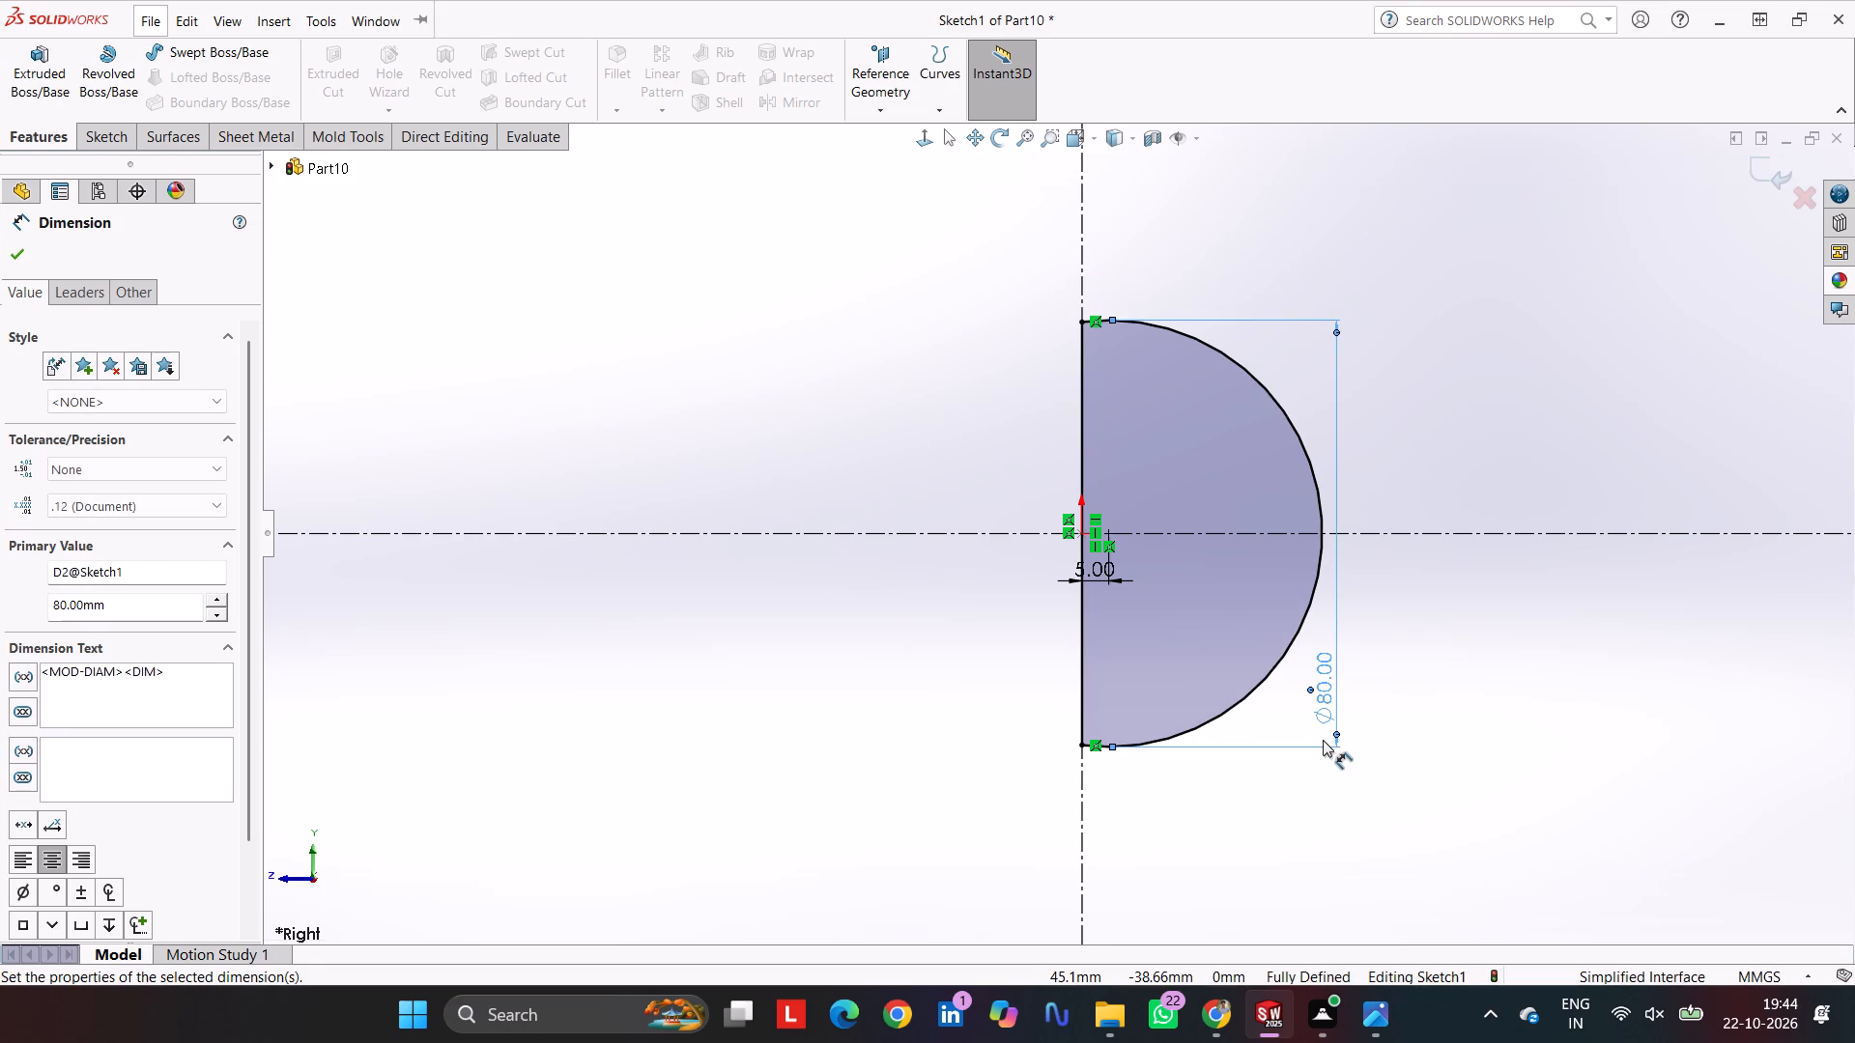
left_click(11, 265)
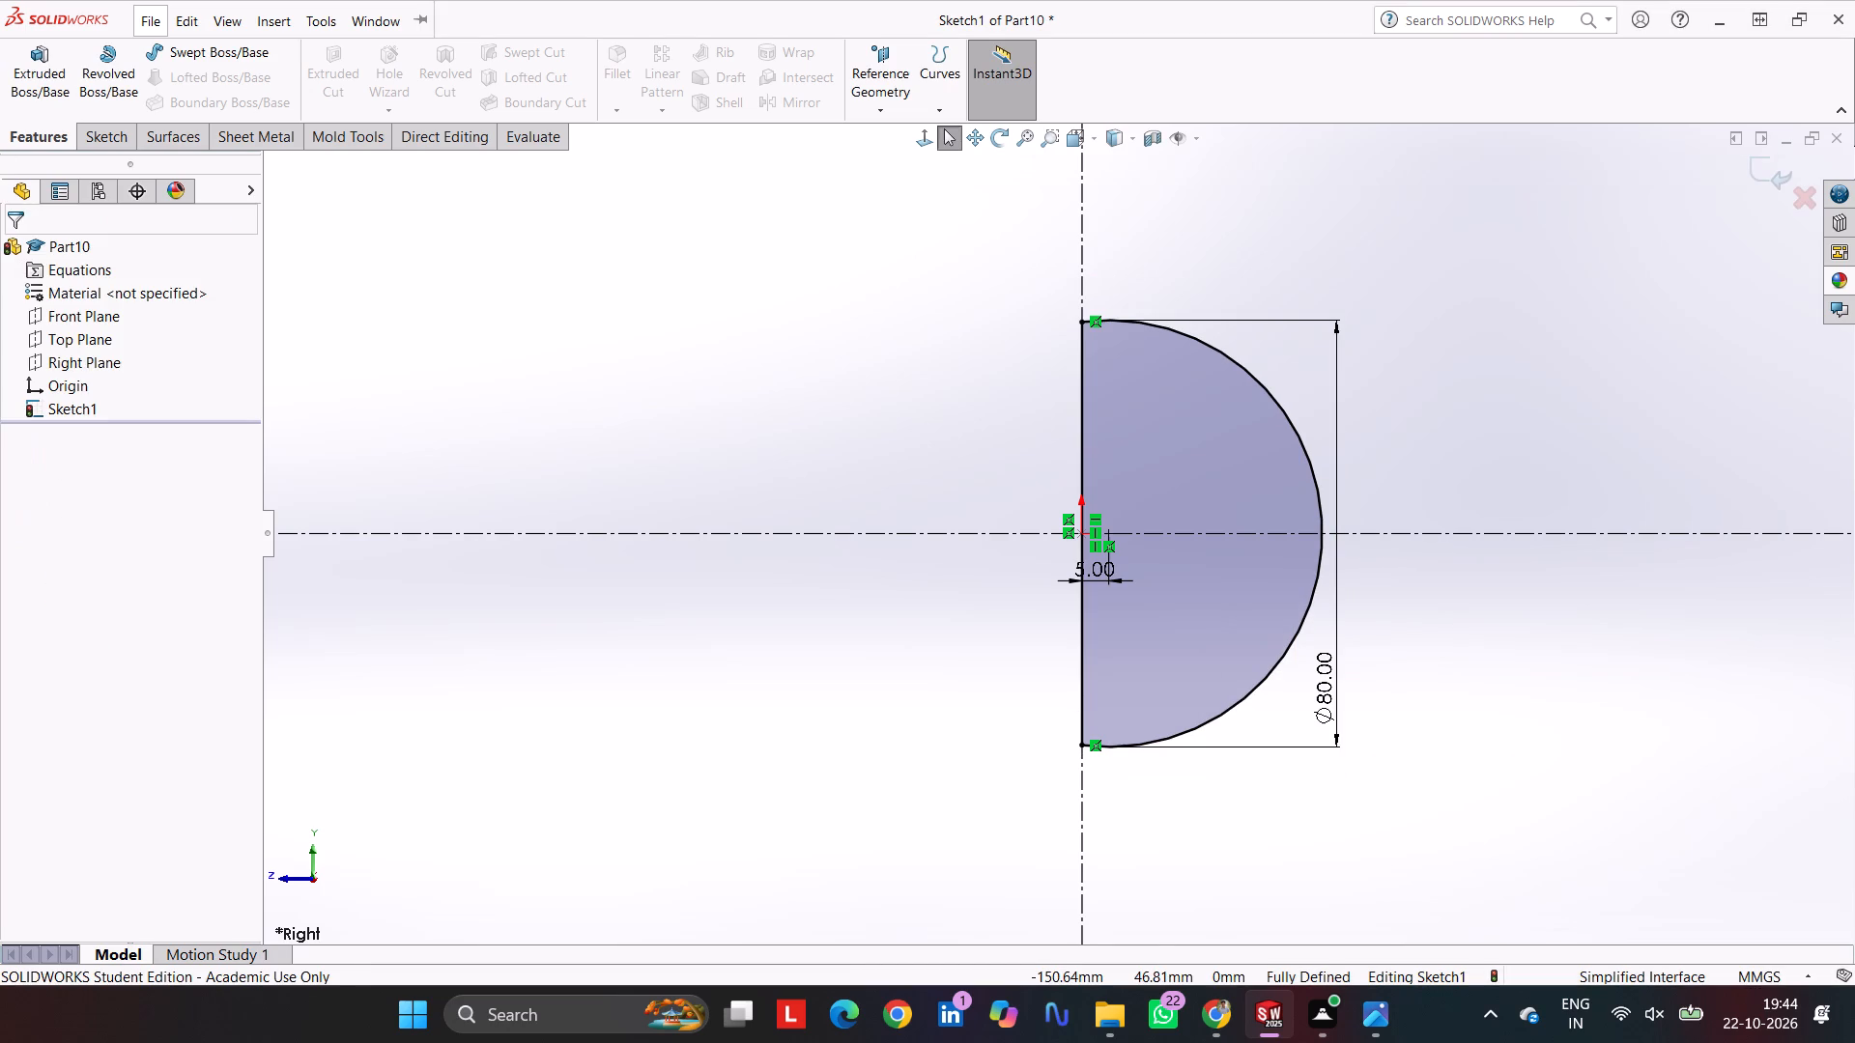
Extrude the closed arc profile with the Mid Plane end condition to a depth of 110 mm.
left_click(90, 134)
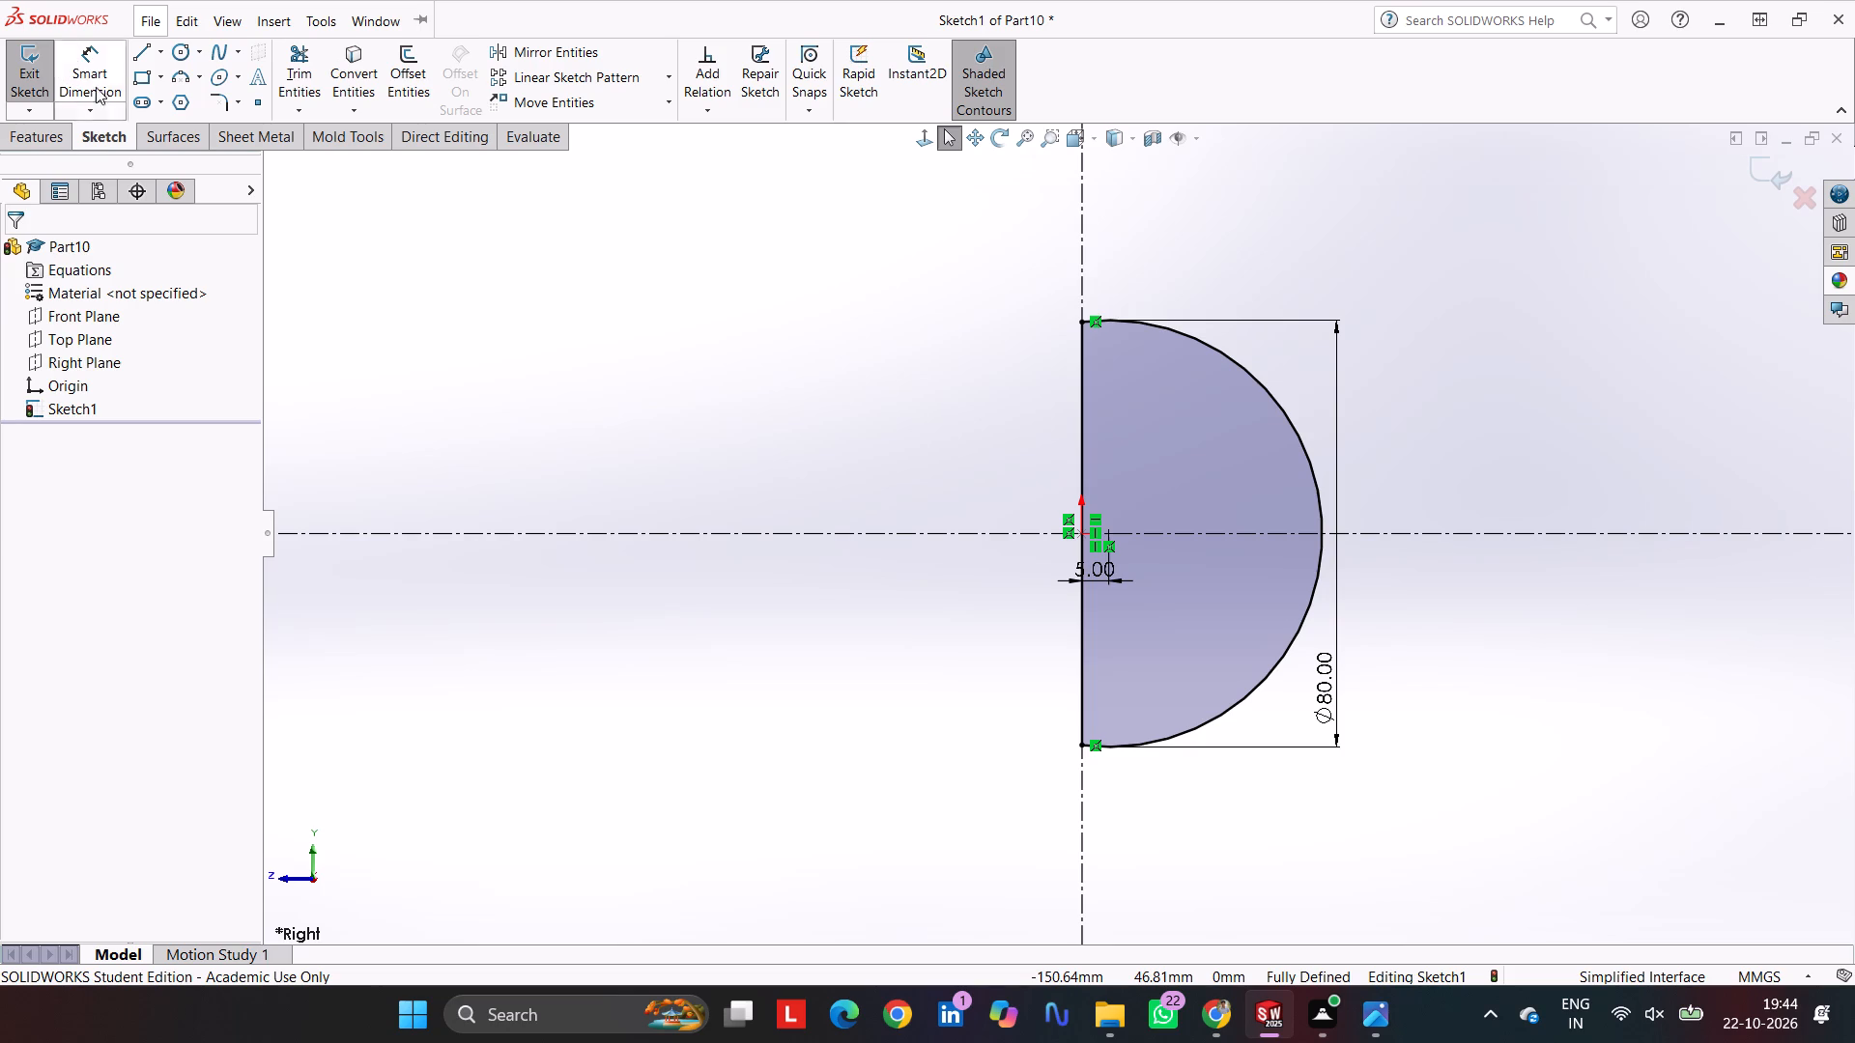
left_click(26, 141)
left_click(38, 68)
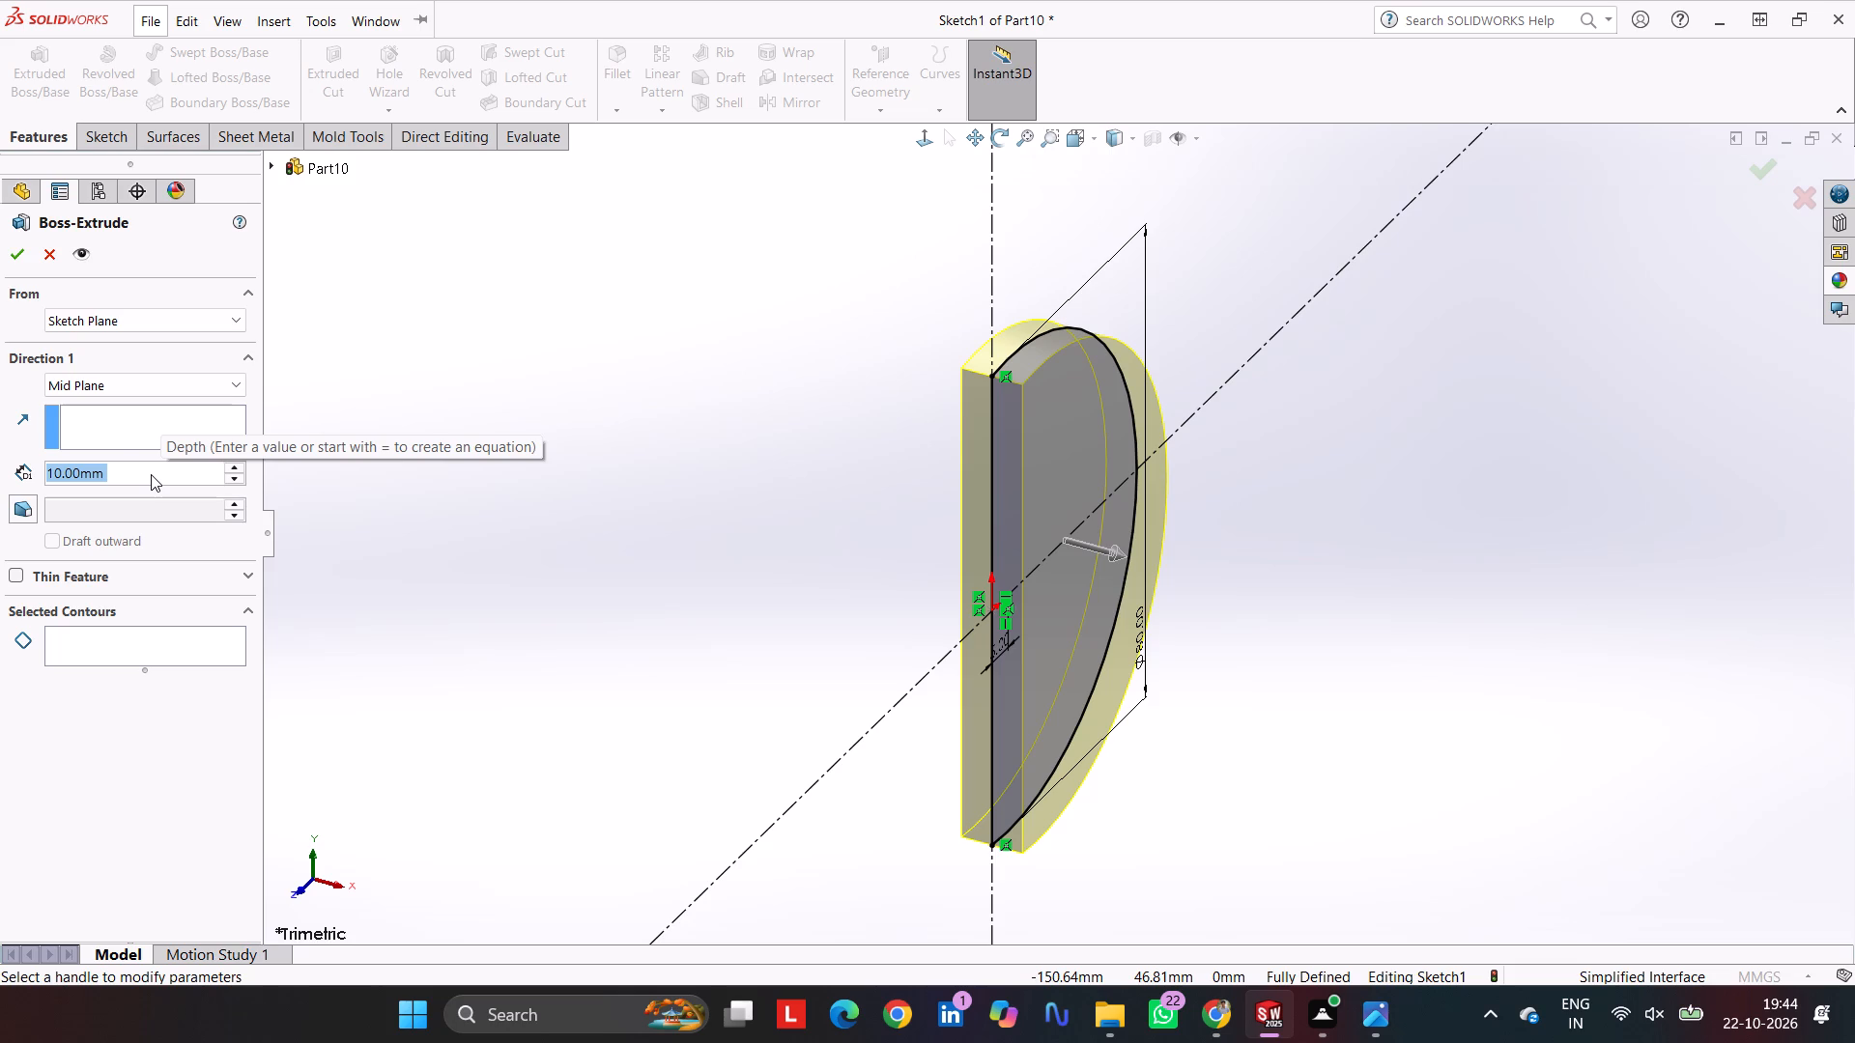
type("110")
key("Return")
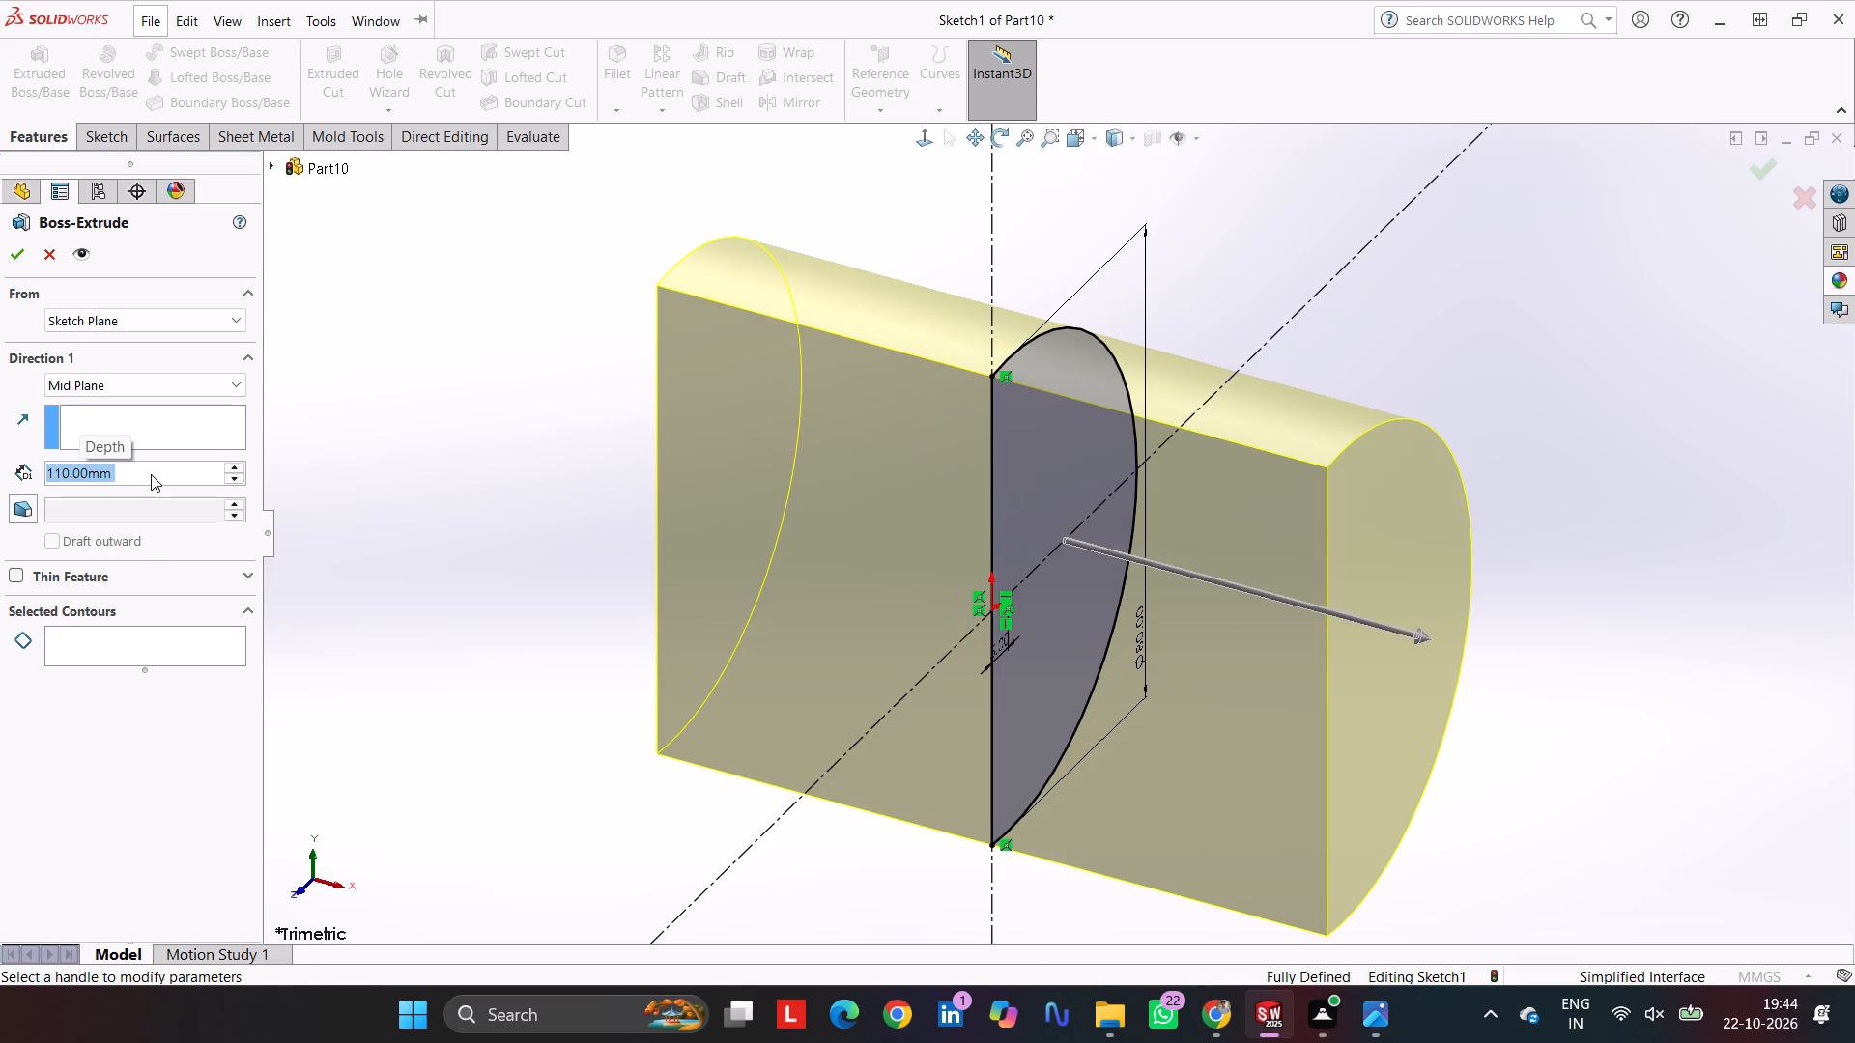
key("Return")
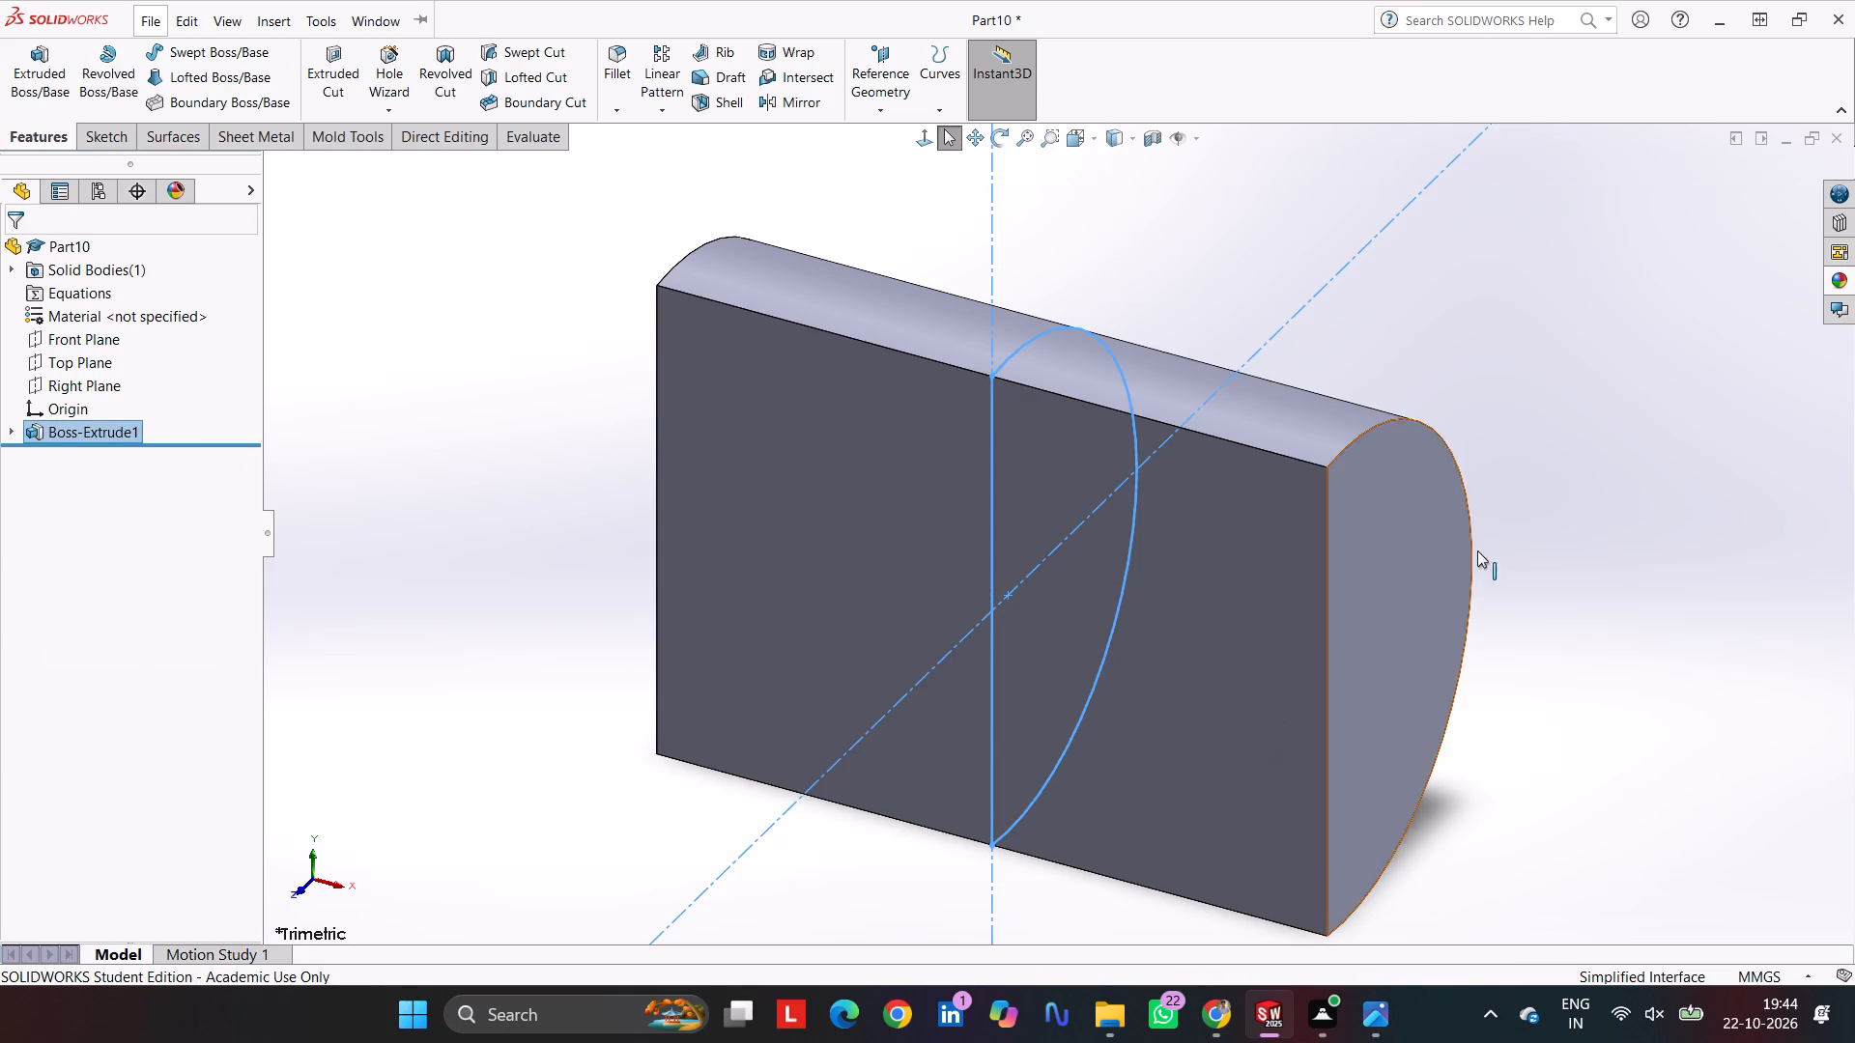
left_click(1595, 474)
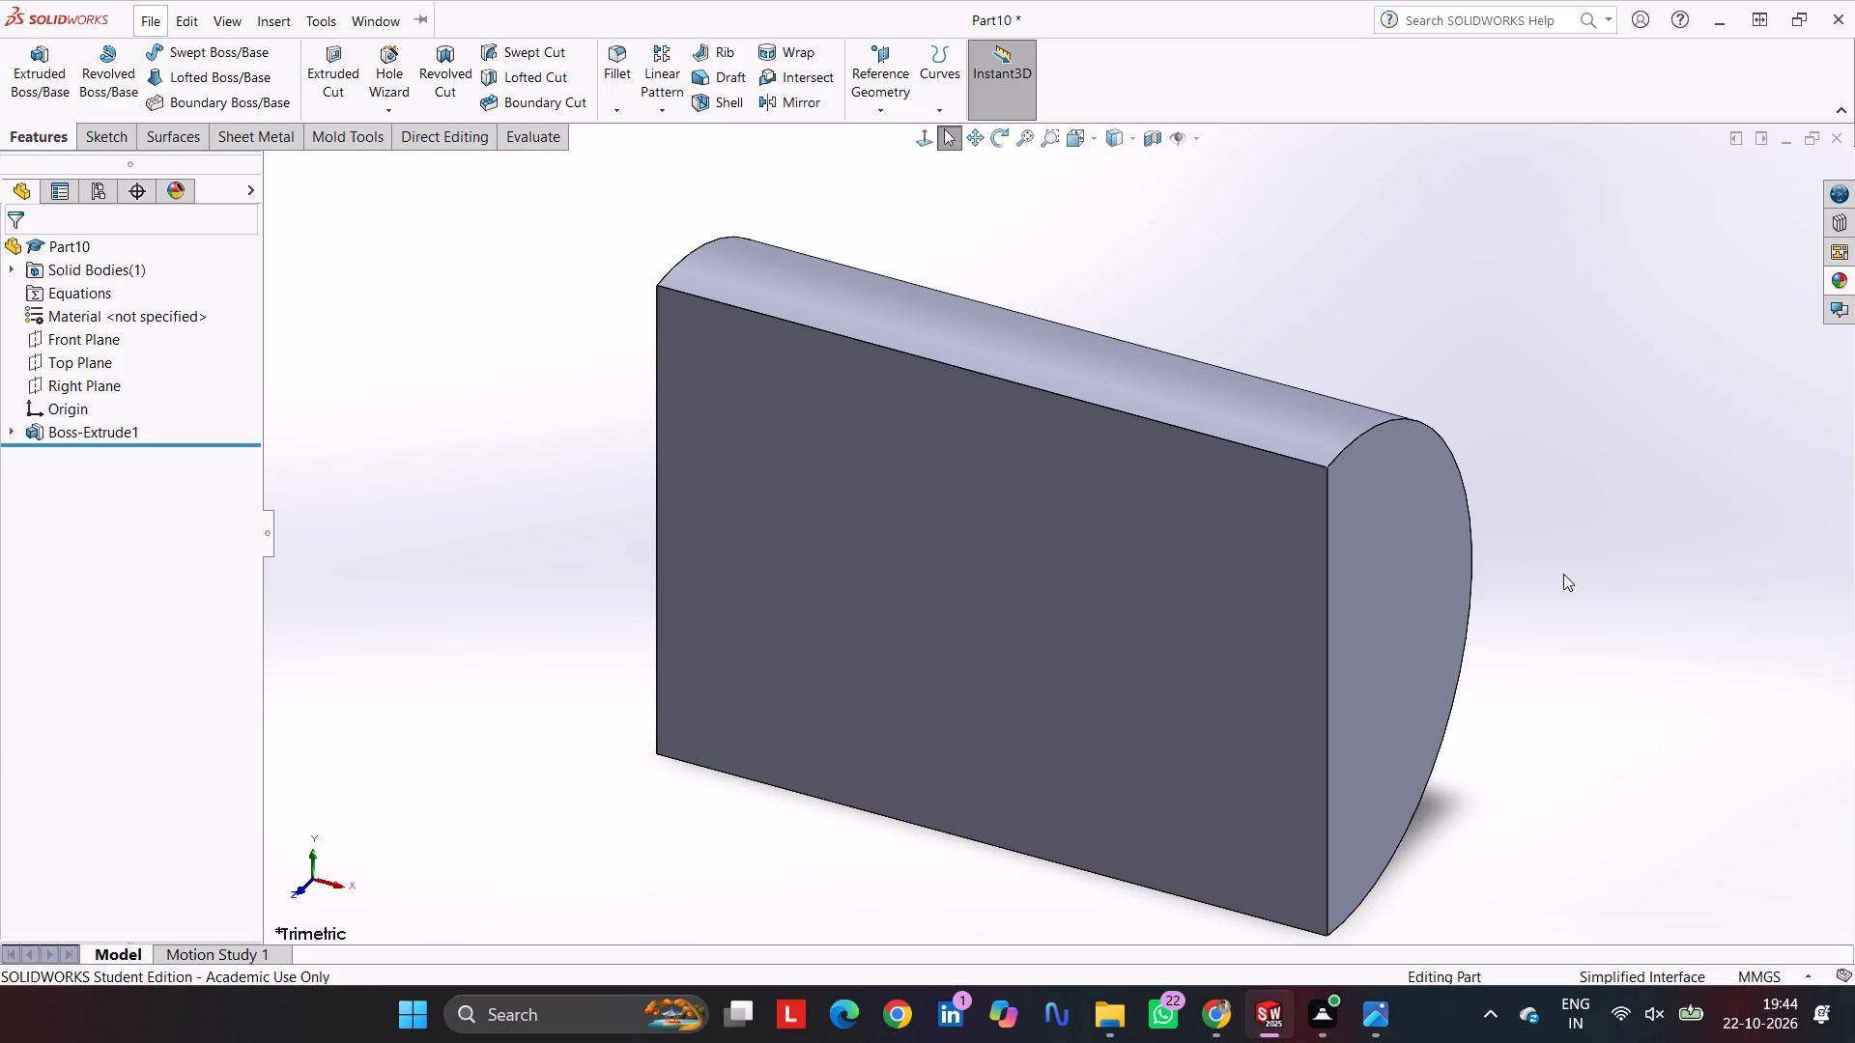
Start a sketch on the Right Plane and draw a circle about 65 mm in diameter, centred on the body's arc centre.
middle_click_drag(1544, 608, 1422, 524)
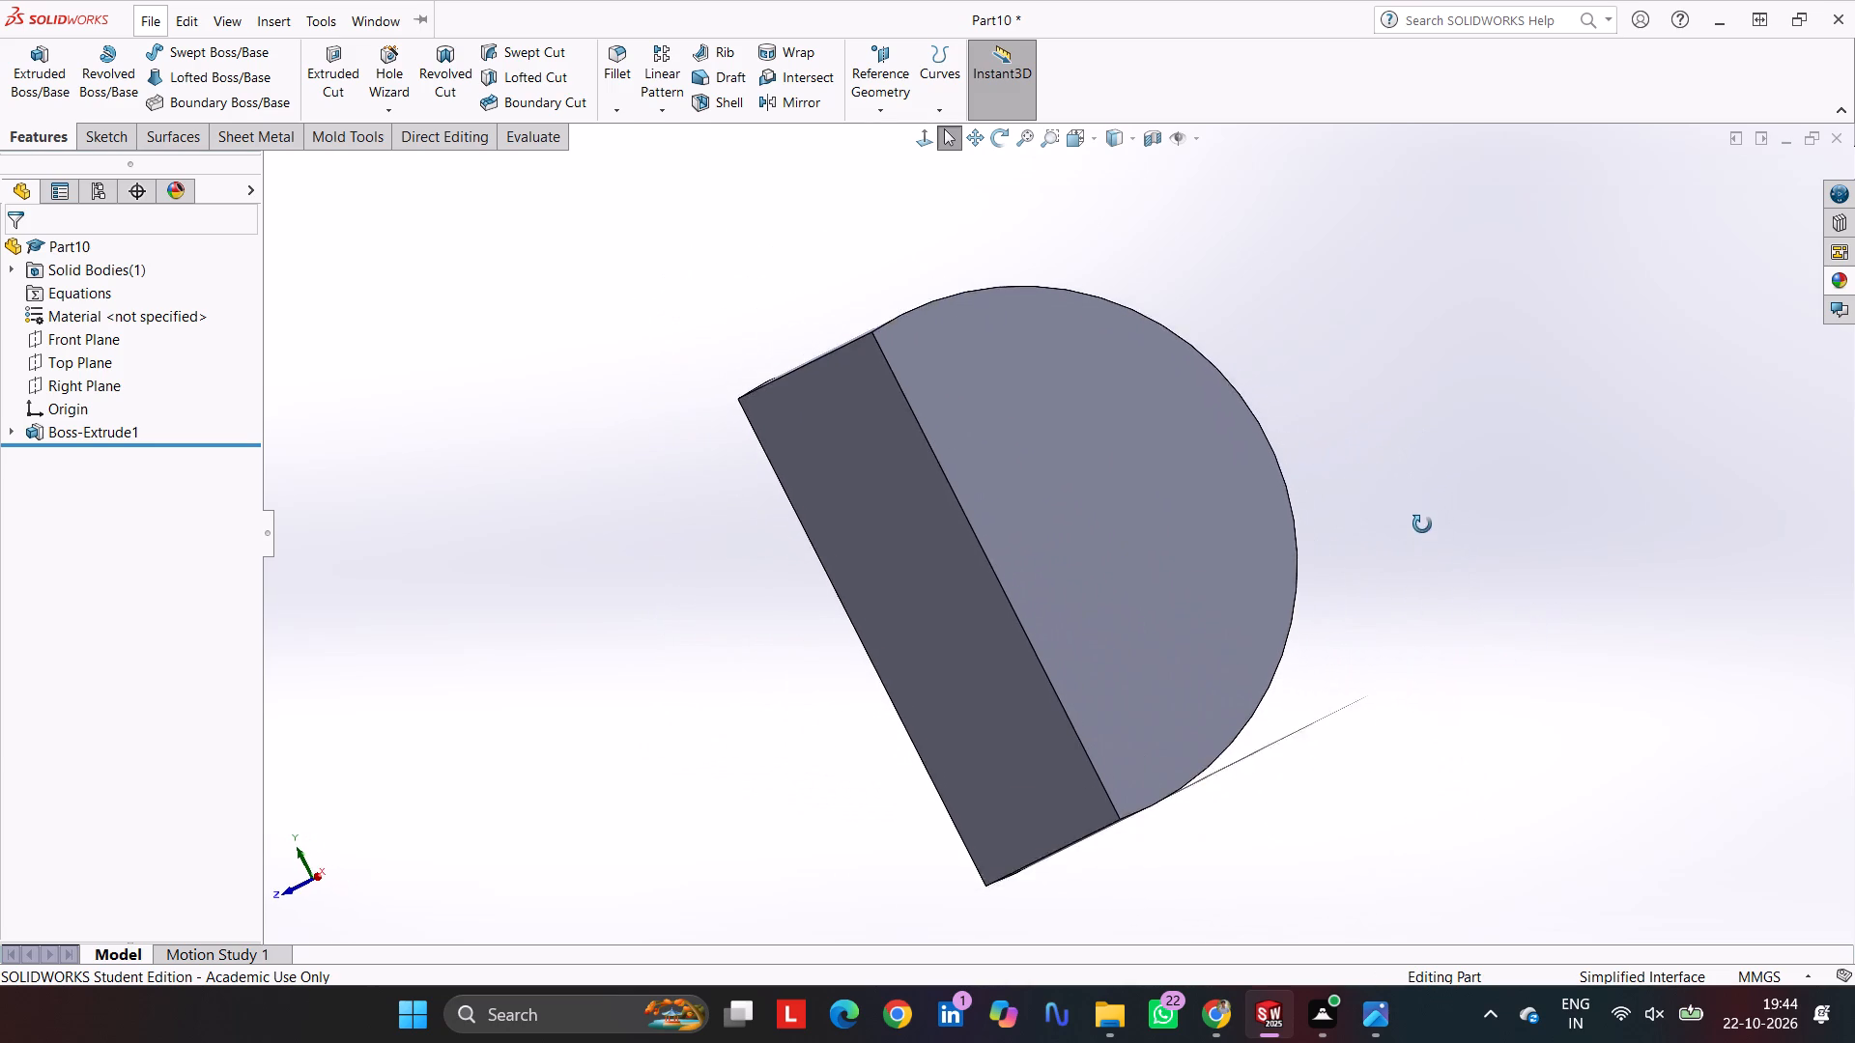
middle_click_drag(1422, 524, 1425, 513)
left_click(84, 332)
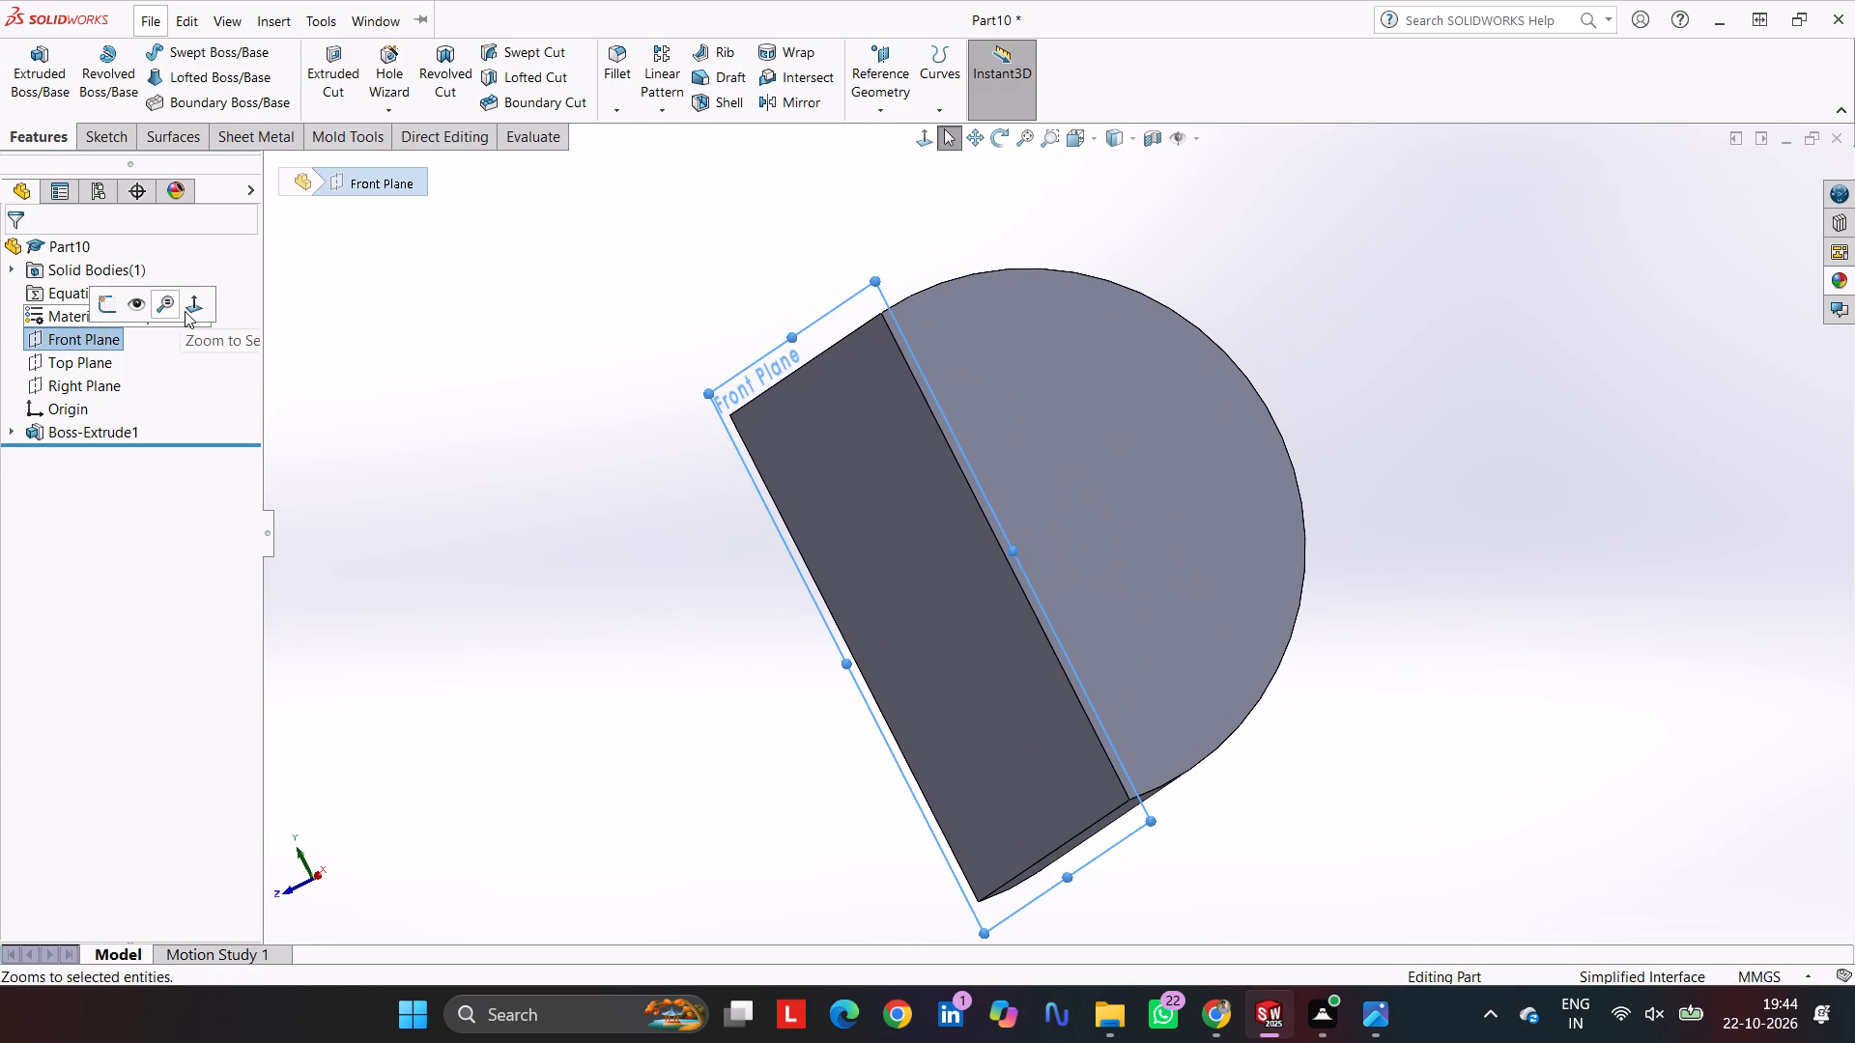
left_click(63, 387)
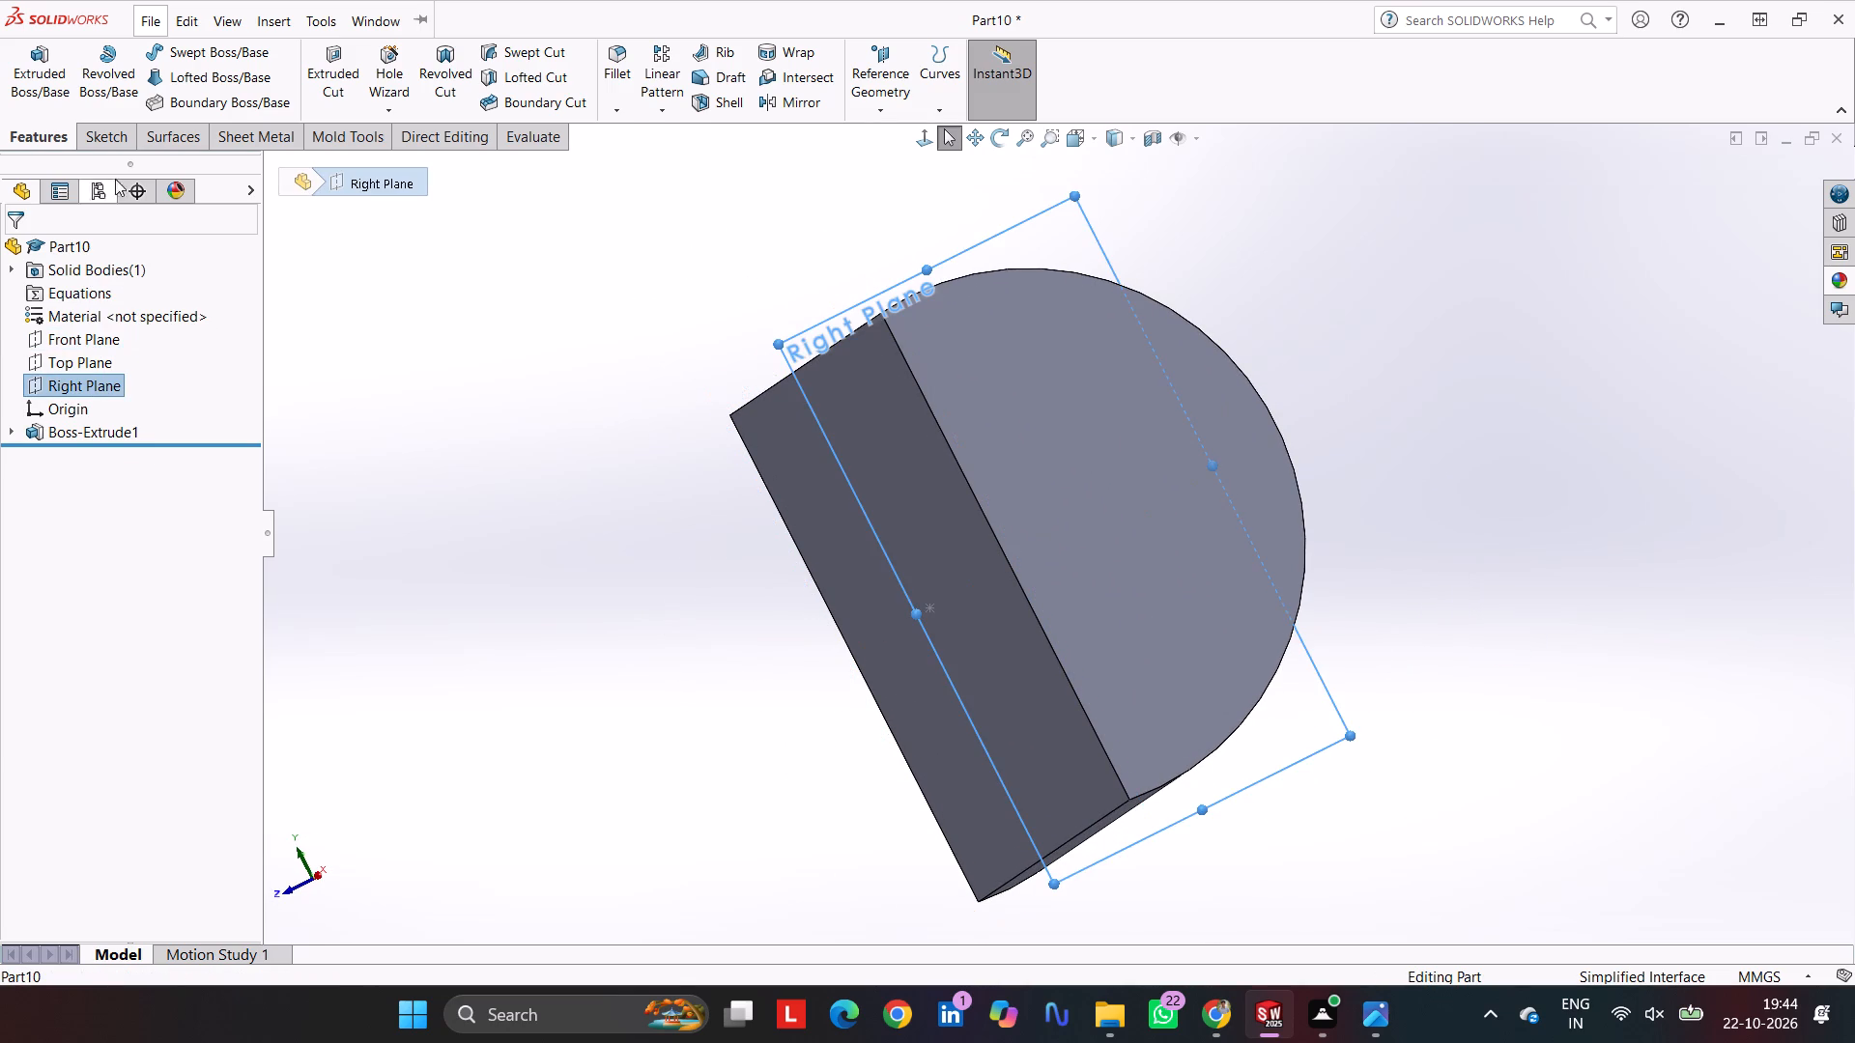
left_click(126, 140)
left_click(33, 64)
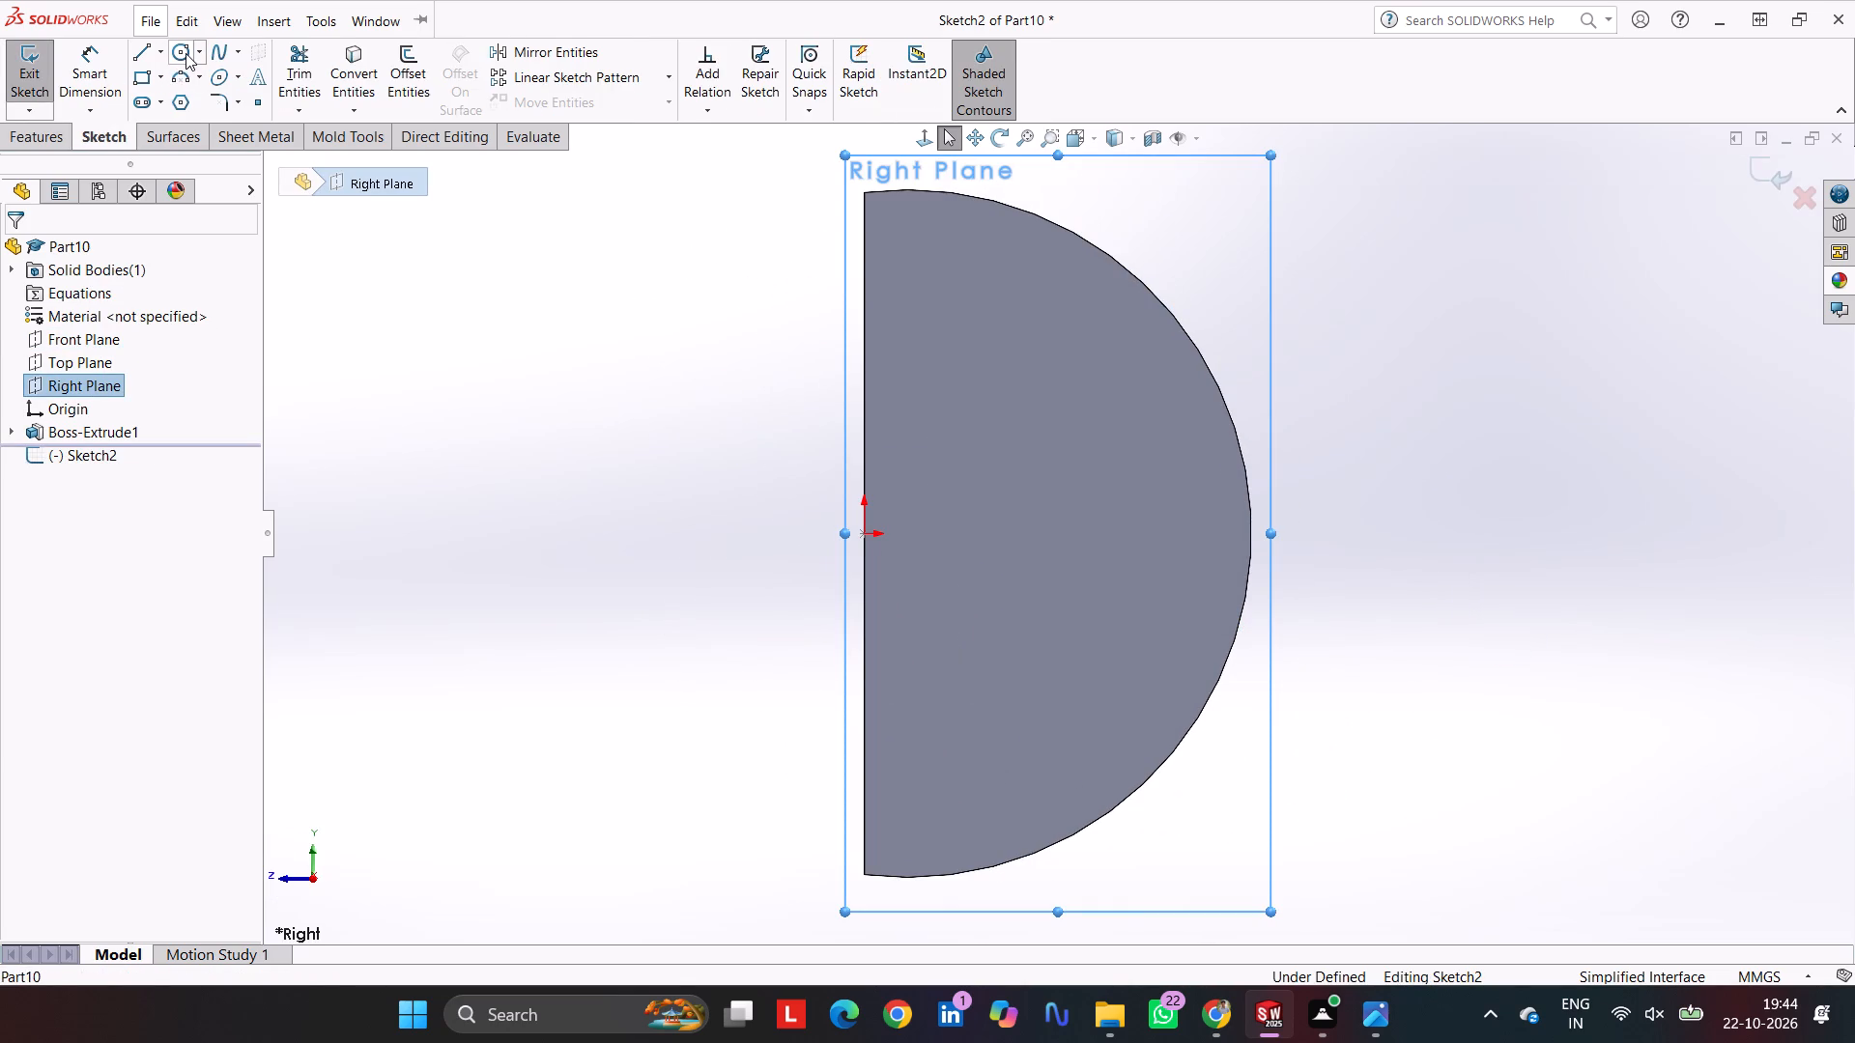
left_click(185, 53)
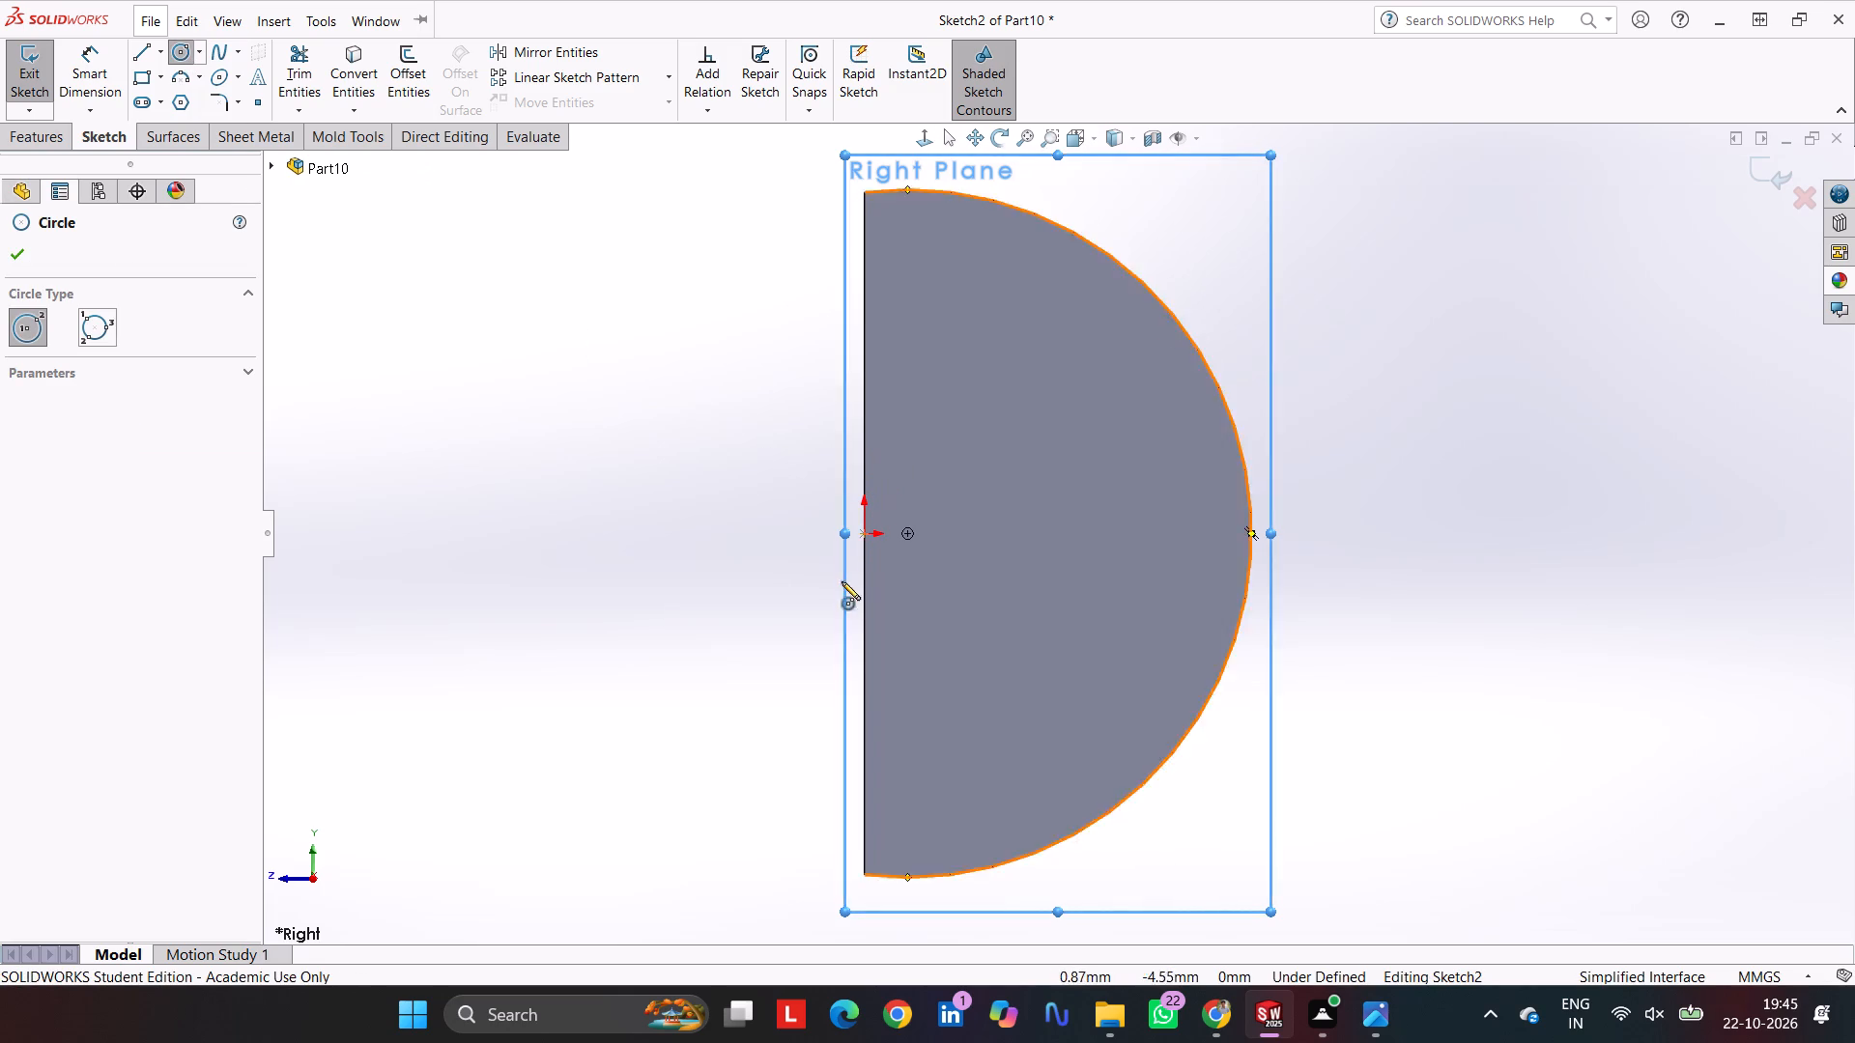
left_click(907, 535)
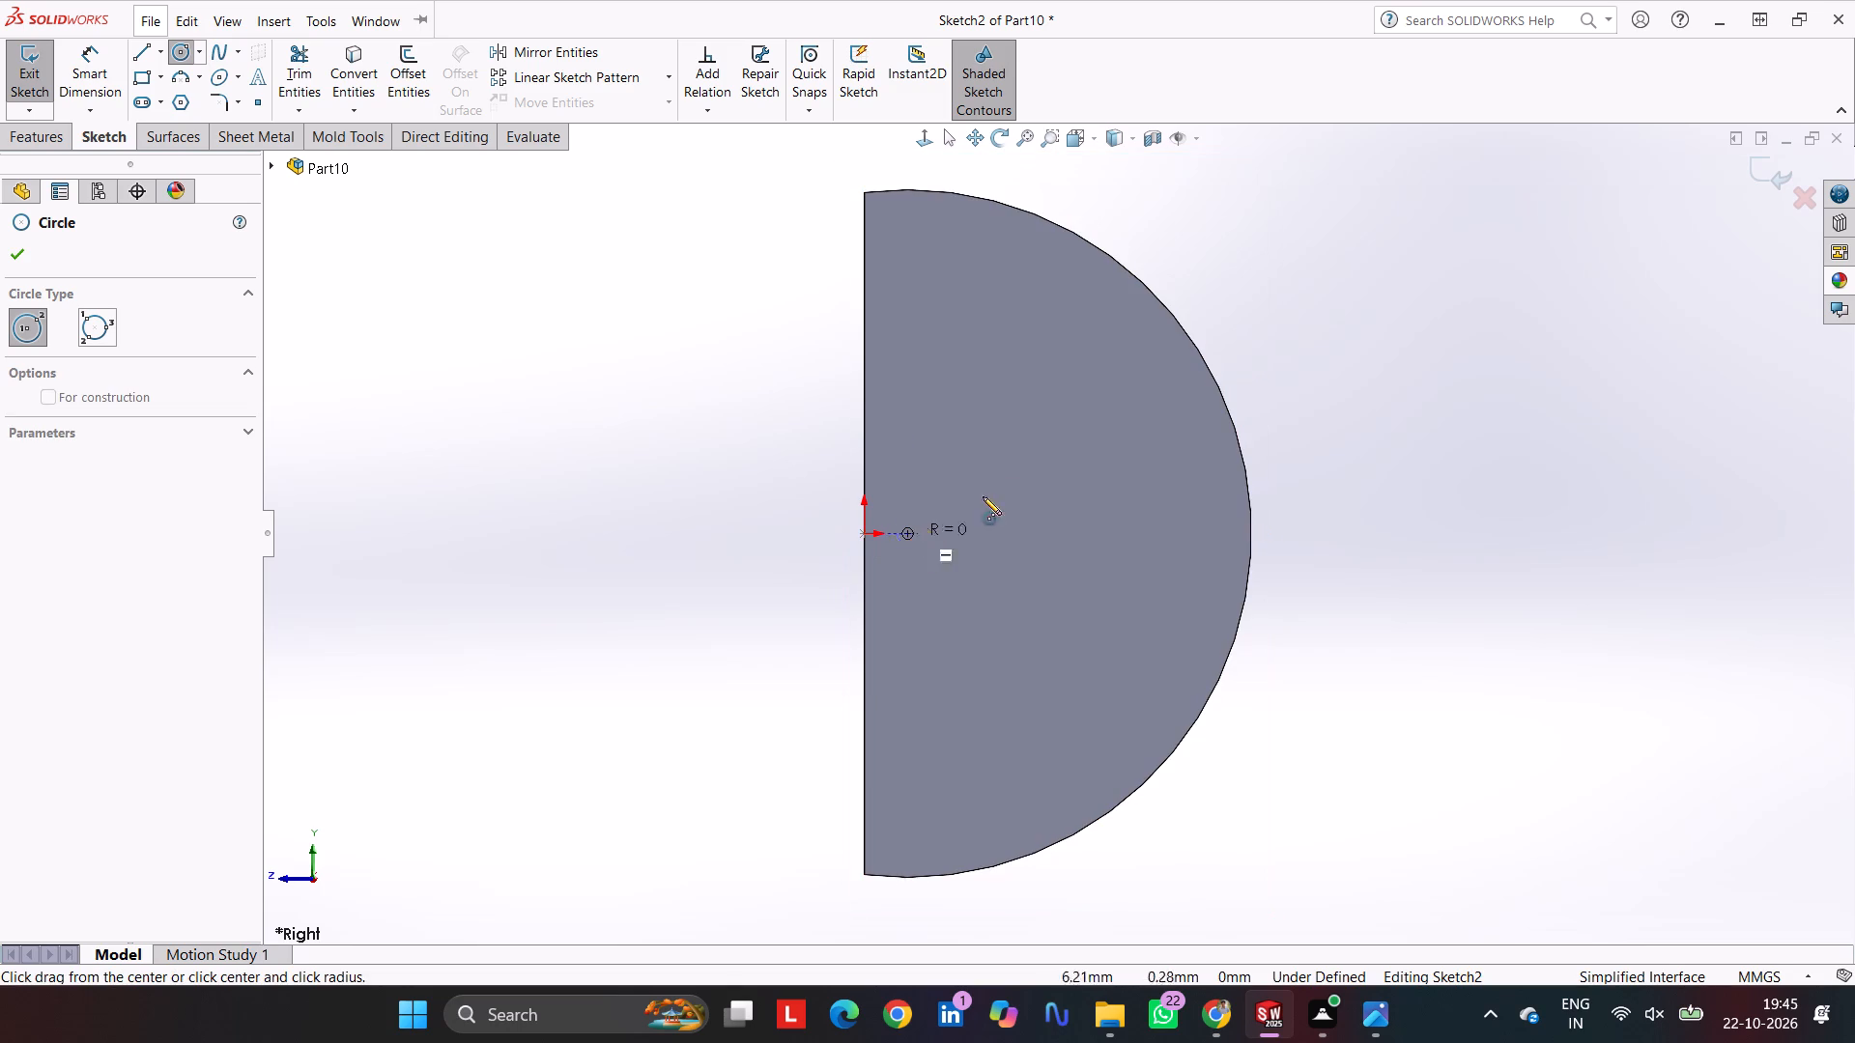
left_click(1181, 471)
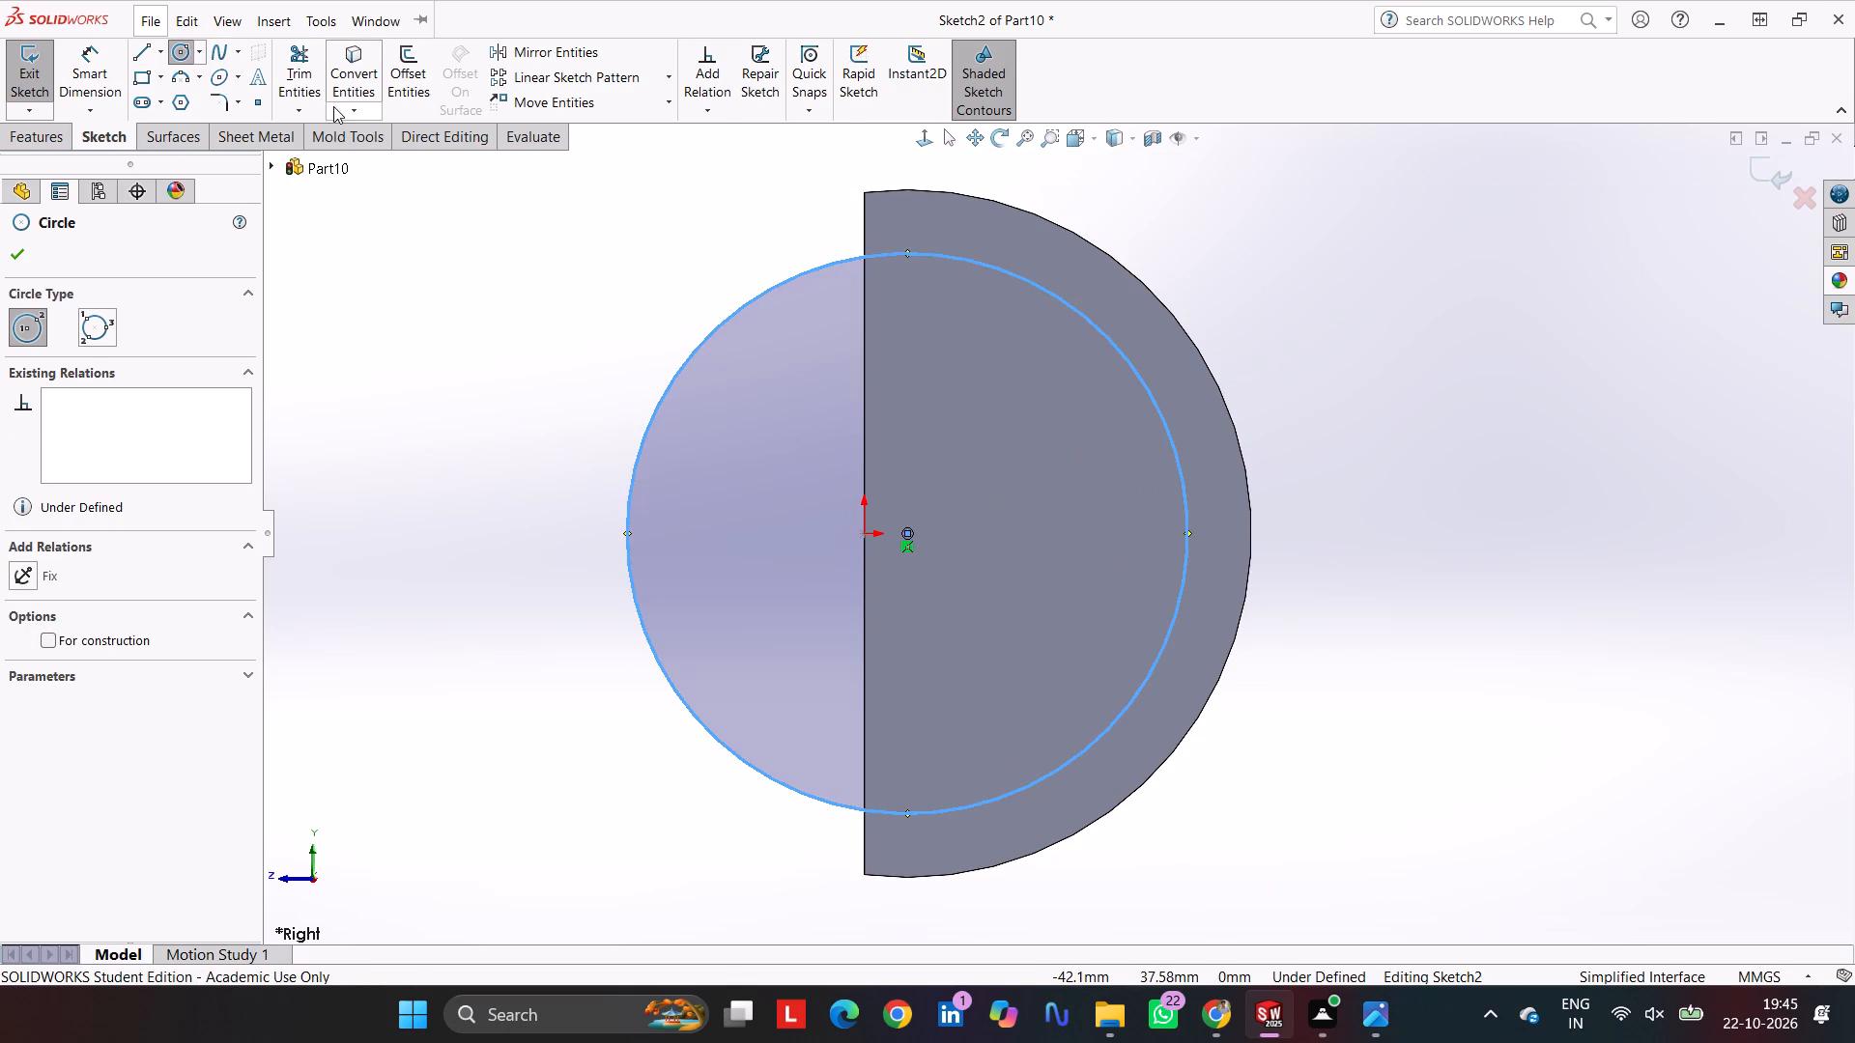
Dimension the new circle's diameter, keeping its size as drawn.
left_click(110, 54)
left_click(713, 325)
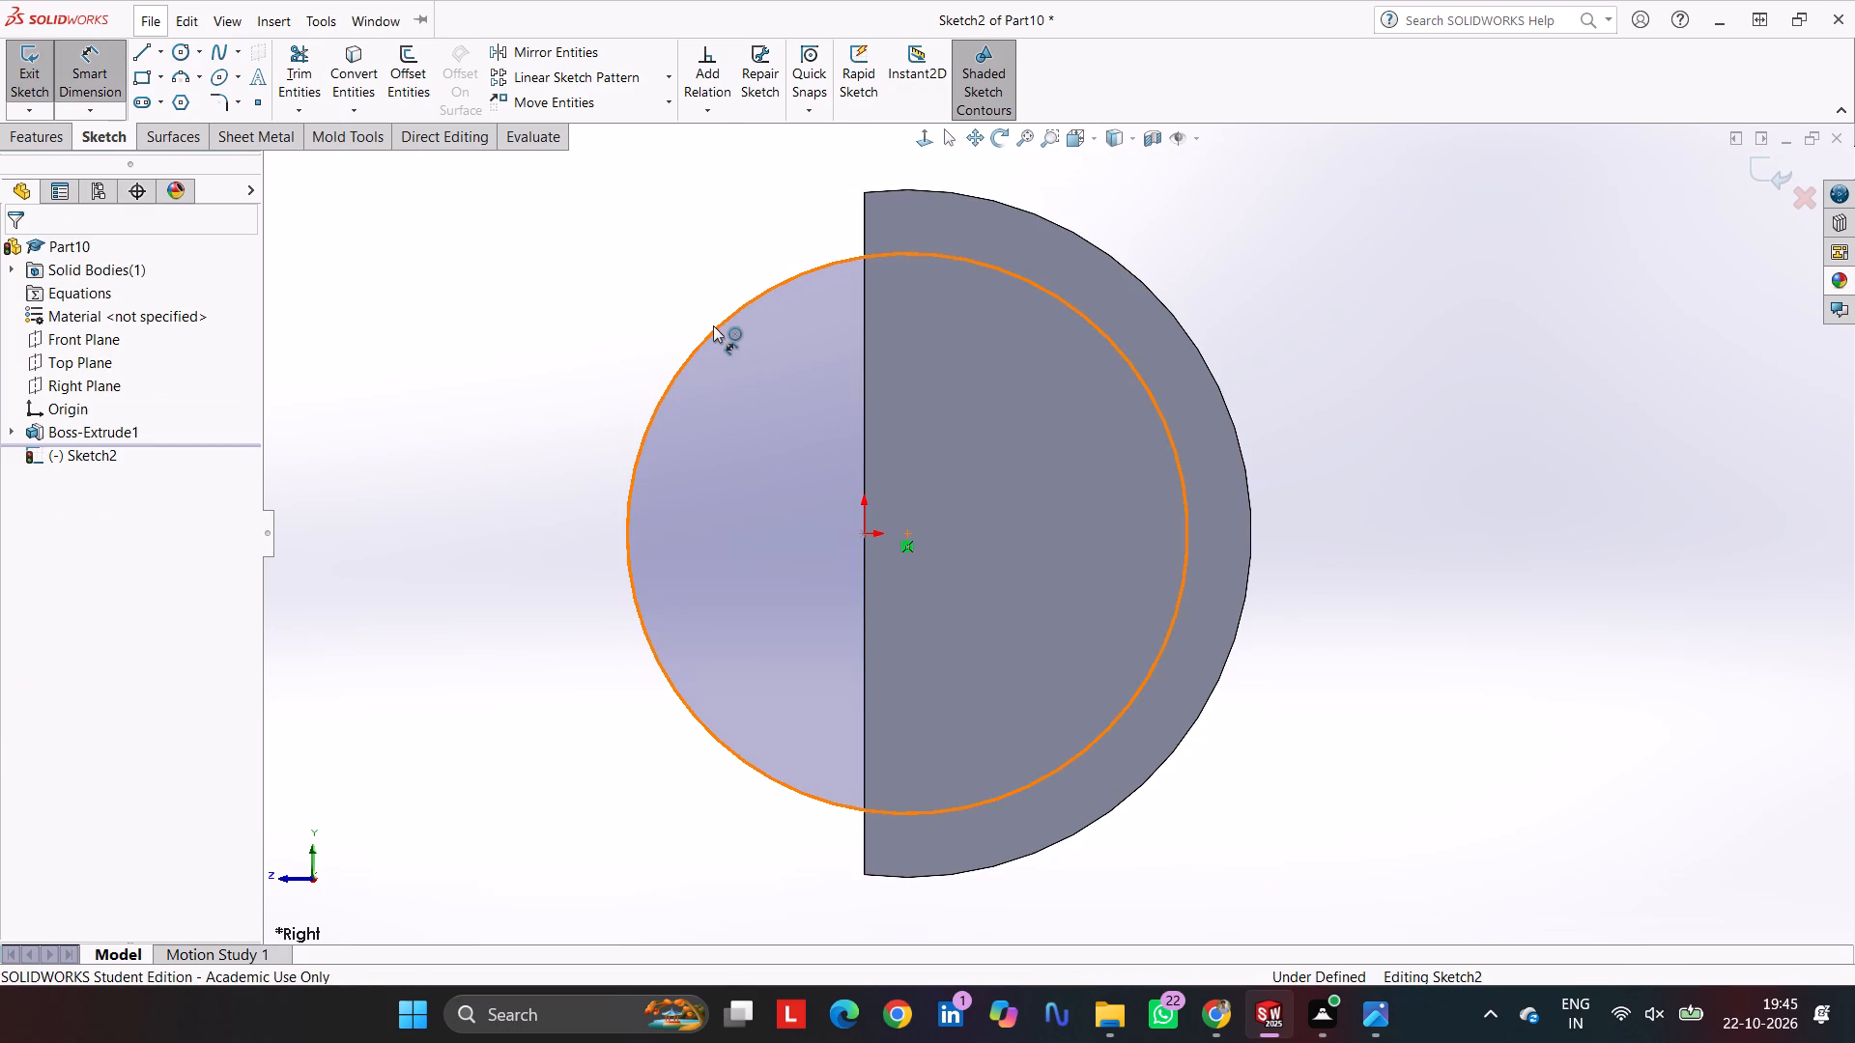
left_click(602, 322)
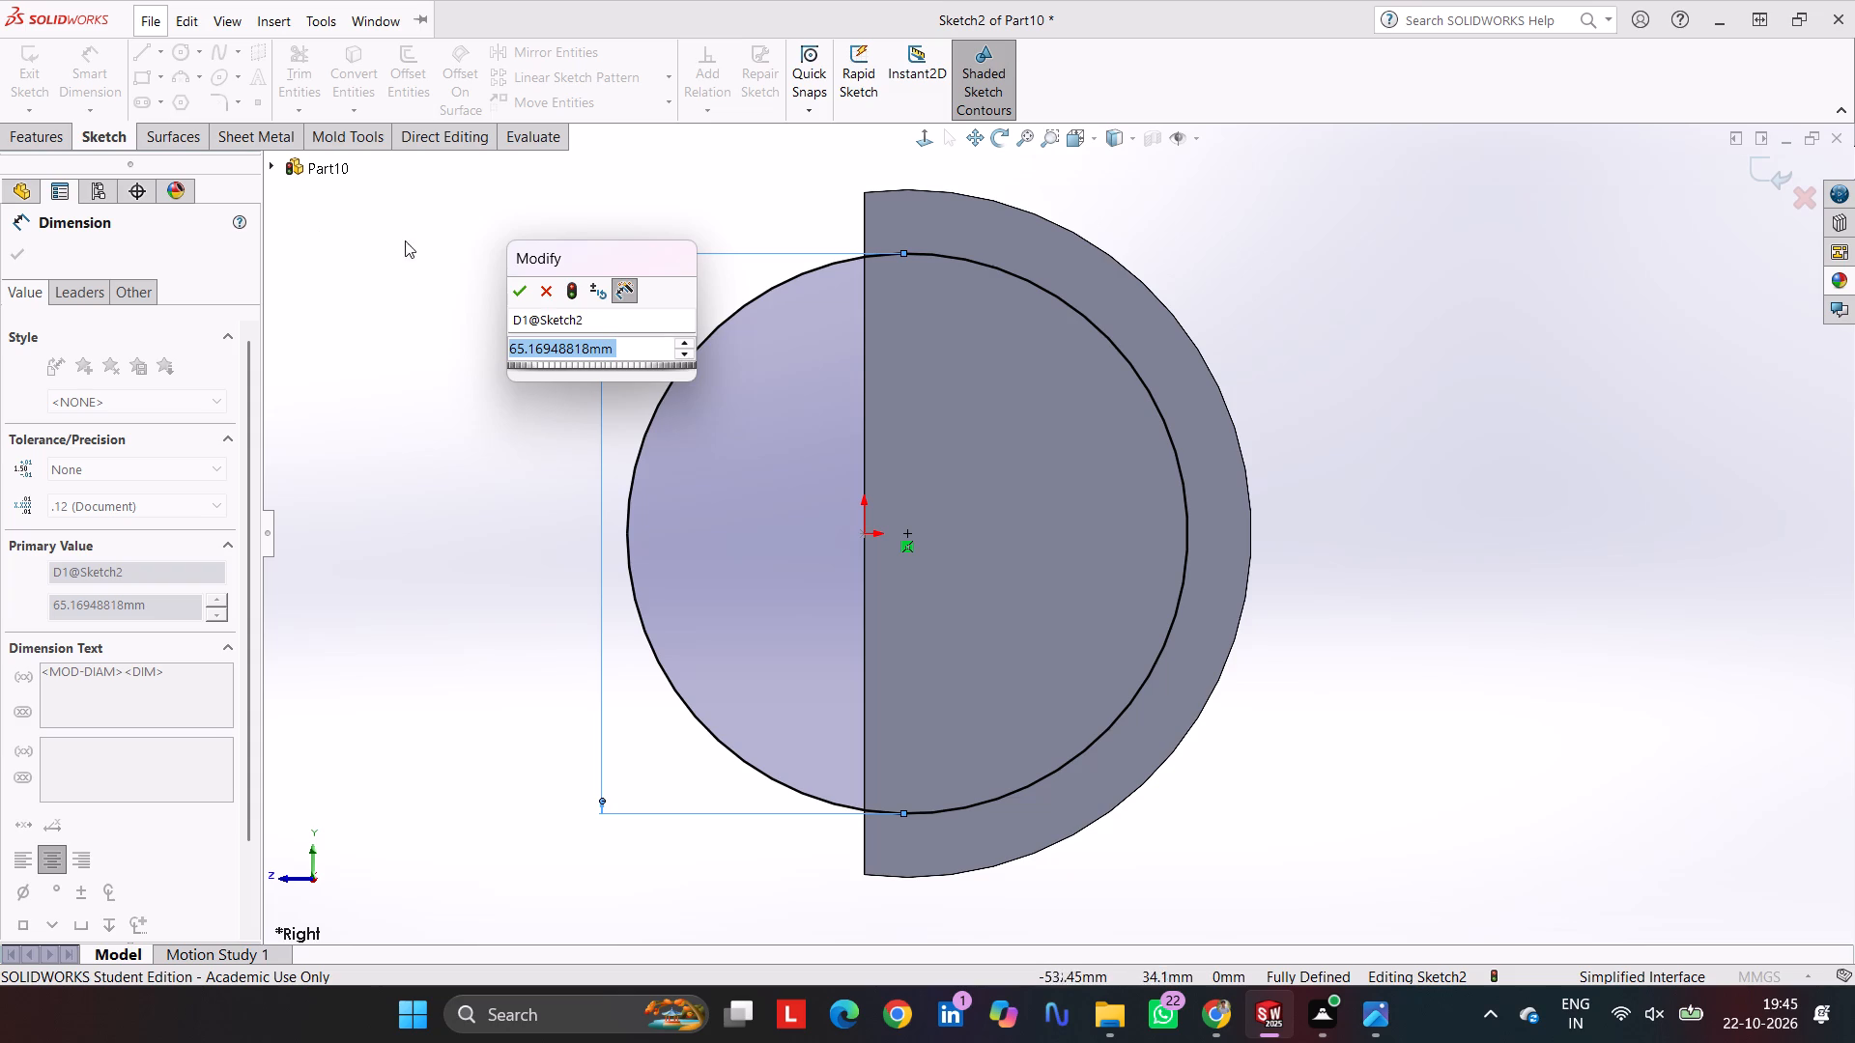
left_click(417, 299)
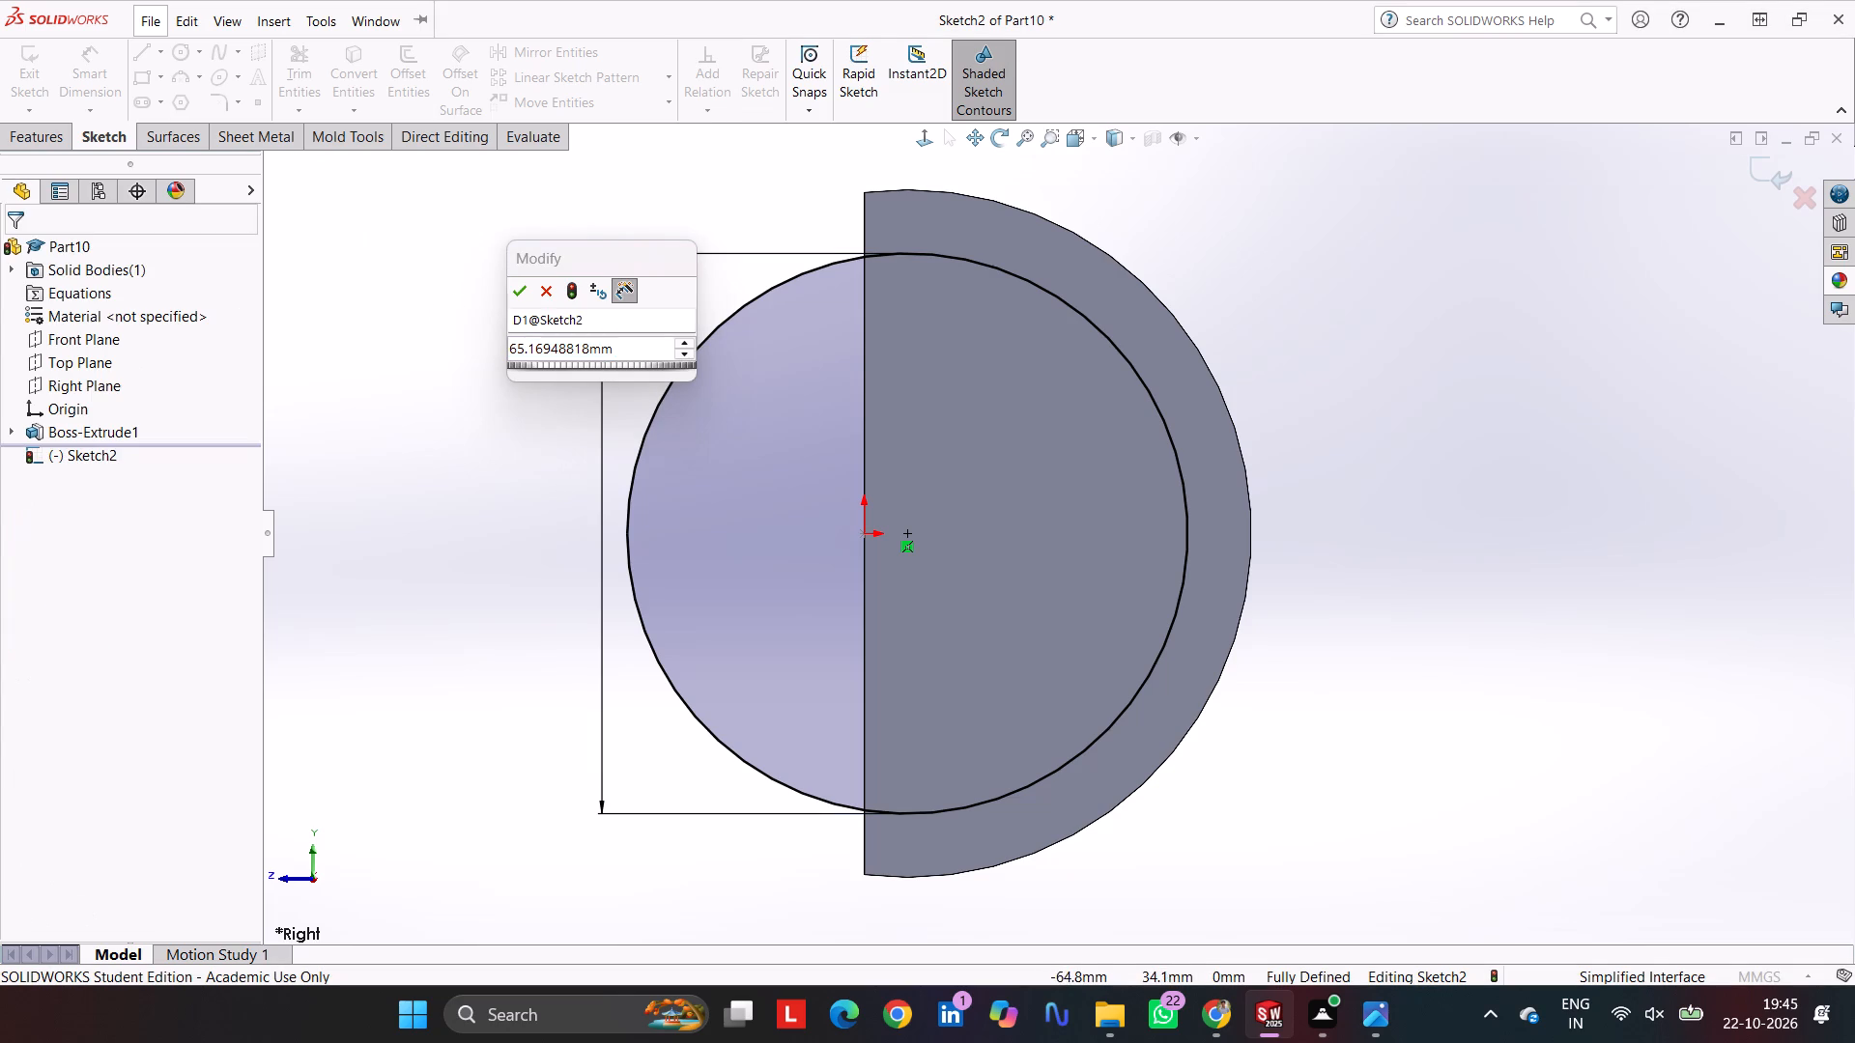
left_click(1761, 170)
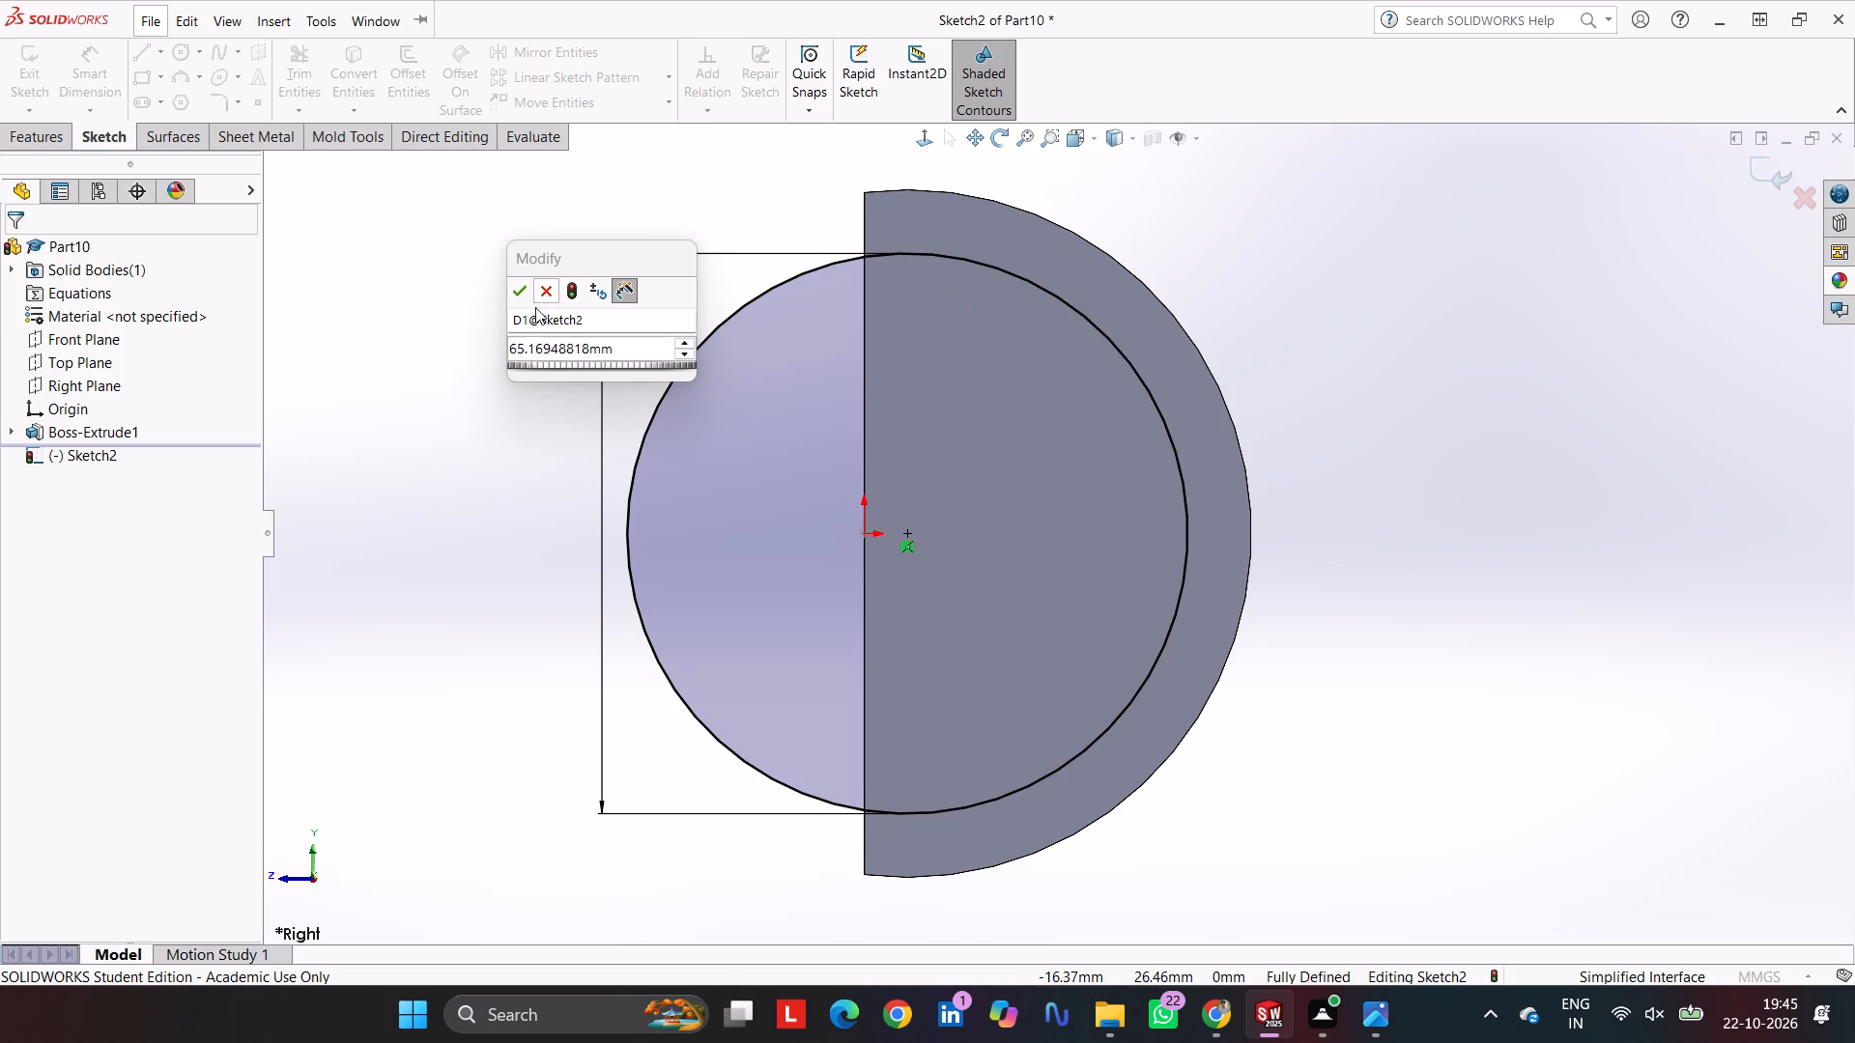
left_click(549, 288)
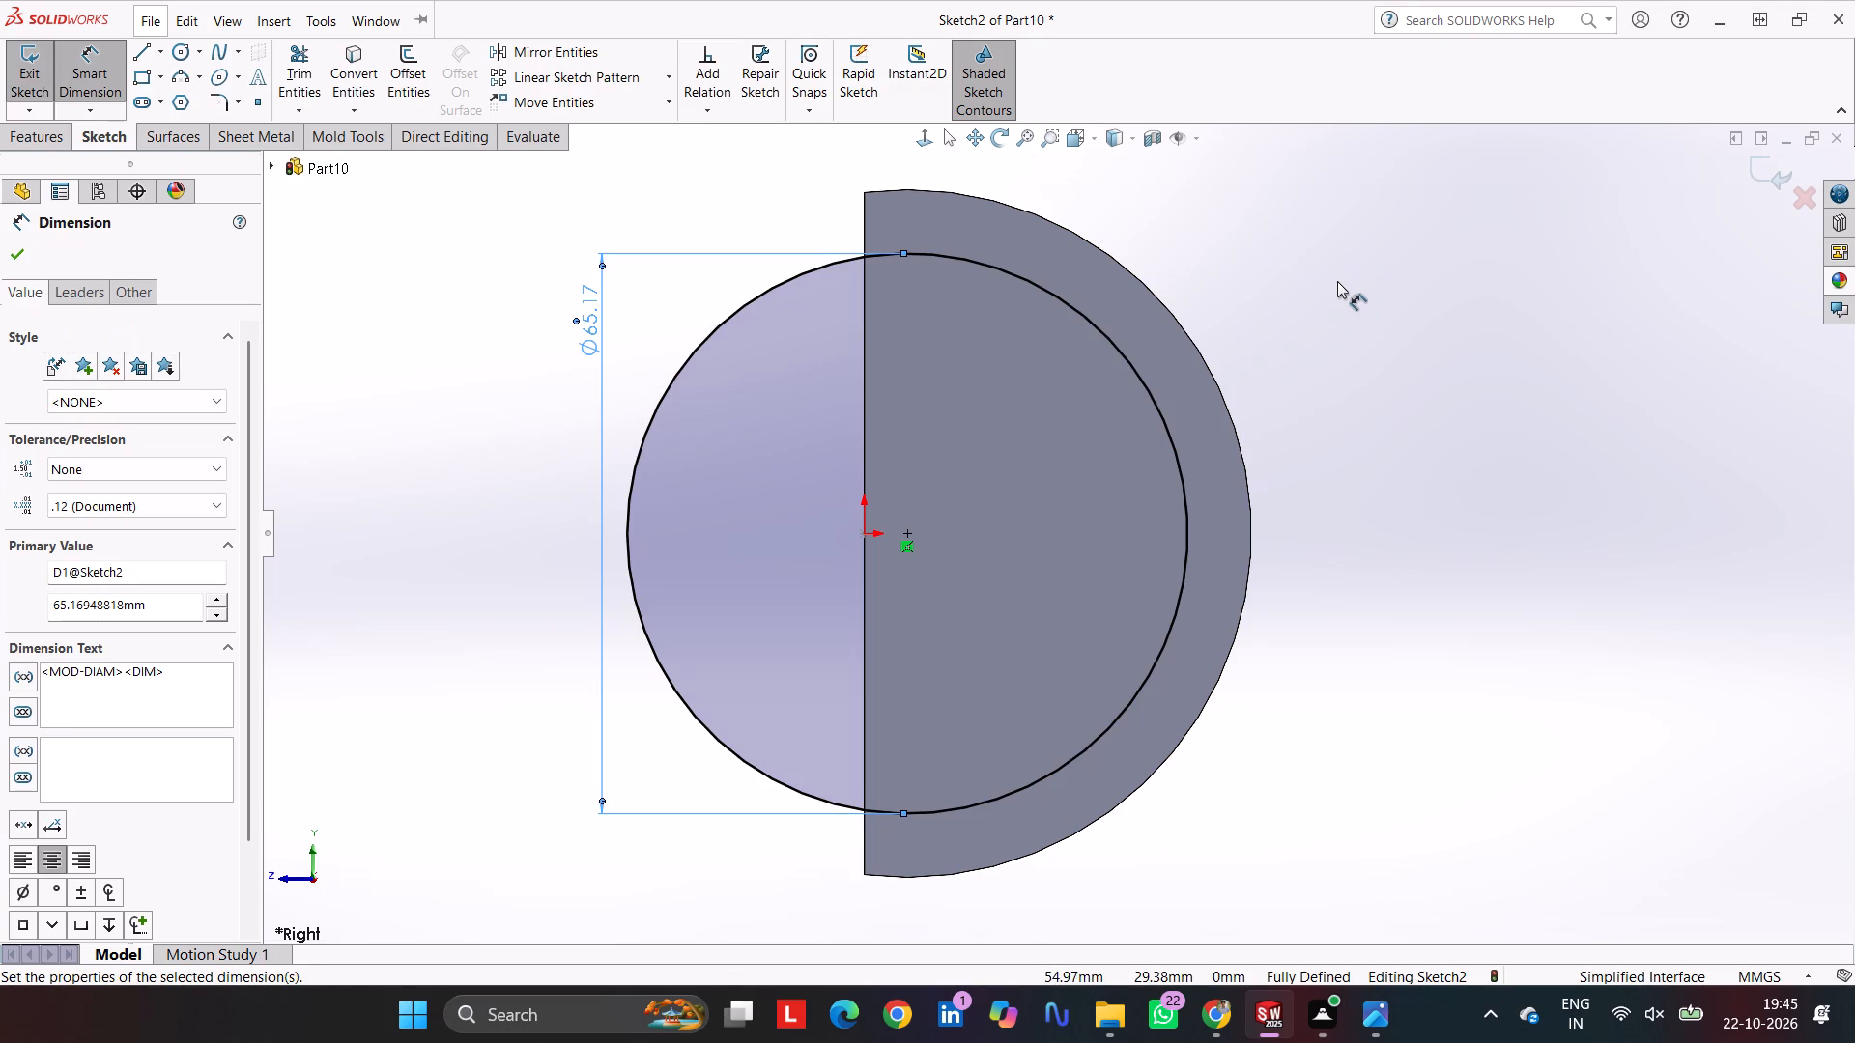
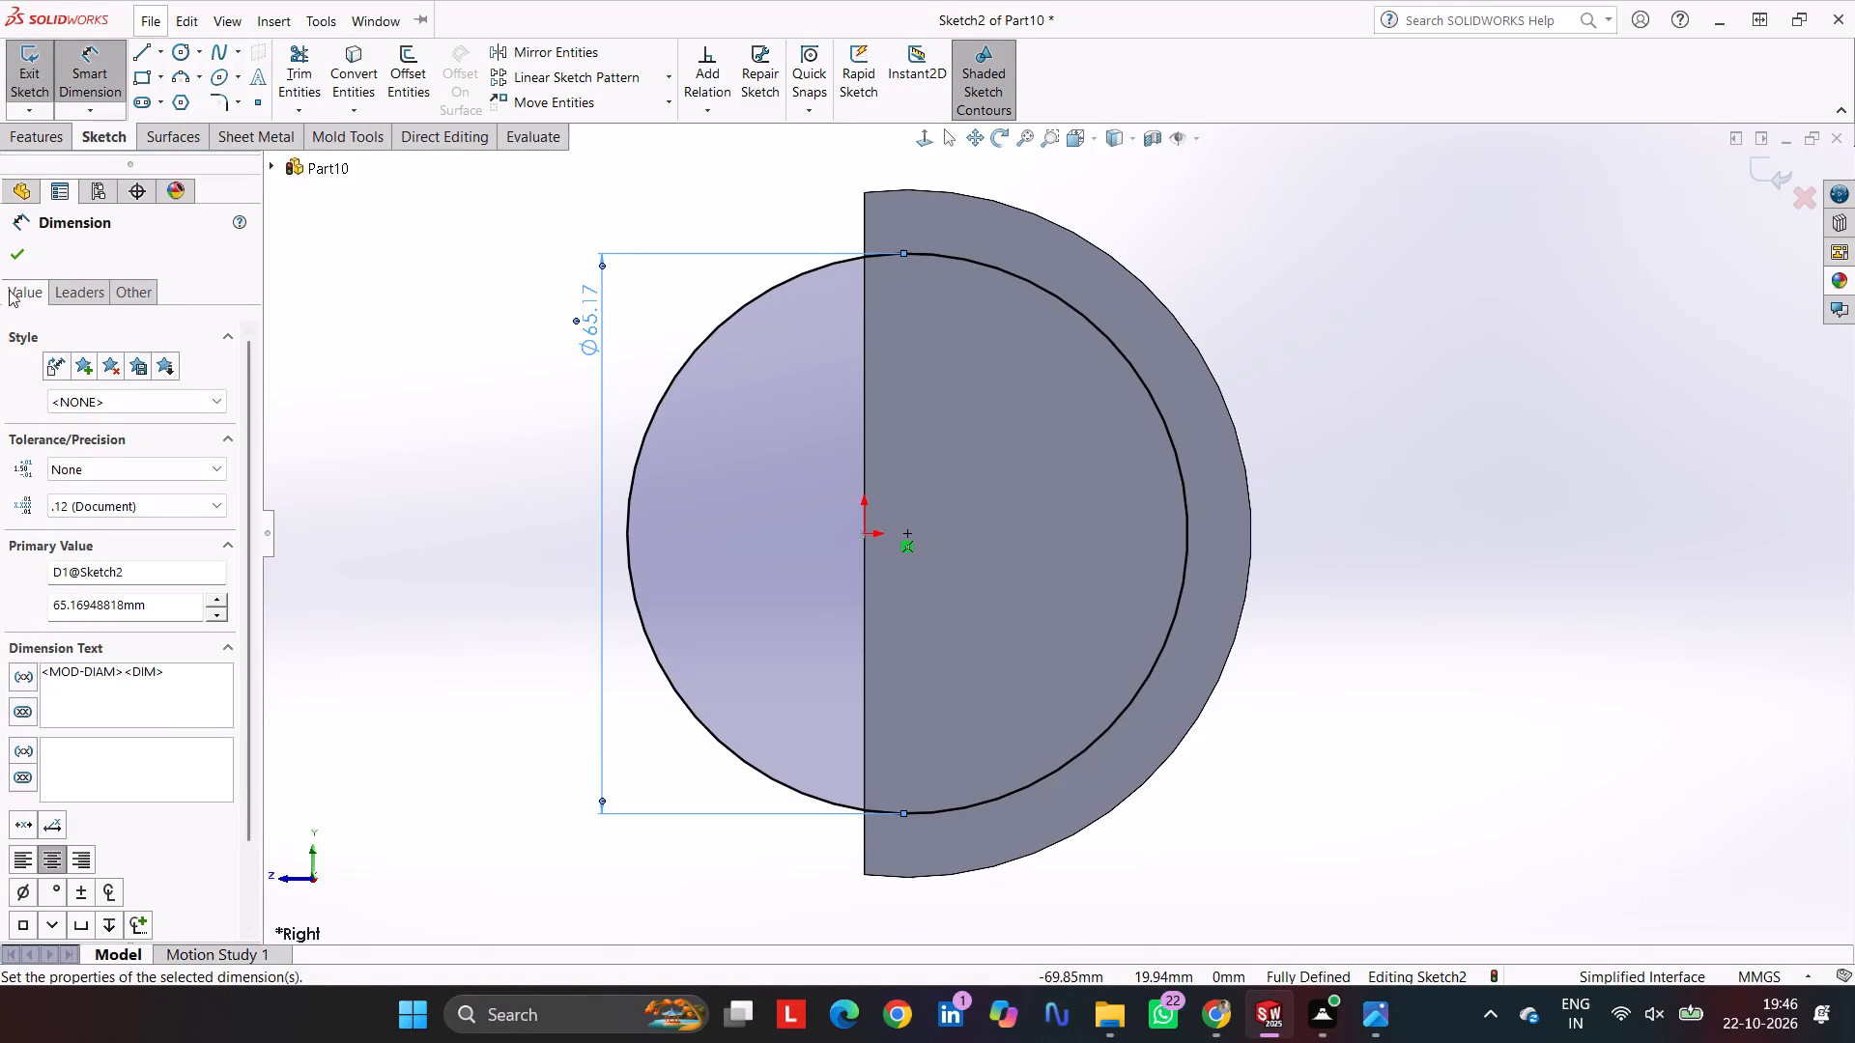
Exit the circle sketch and roll the feature history back to just after the first extrusion, ahead of that sketch.
left_click(19, 252)
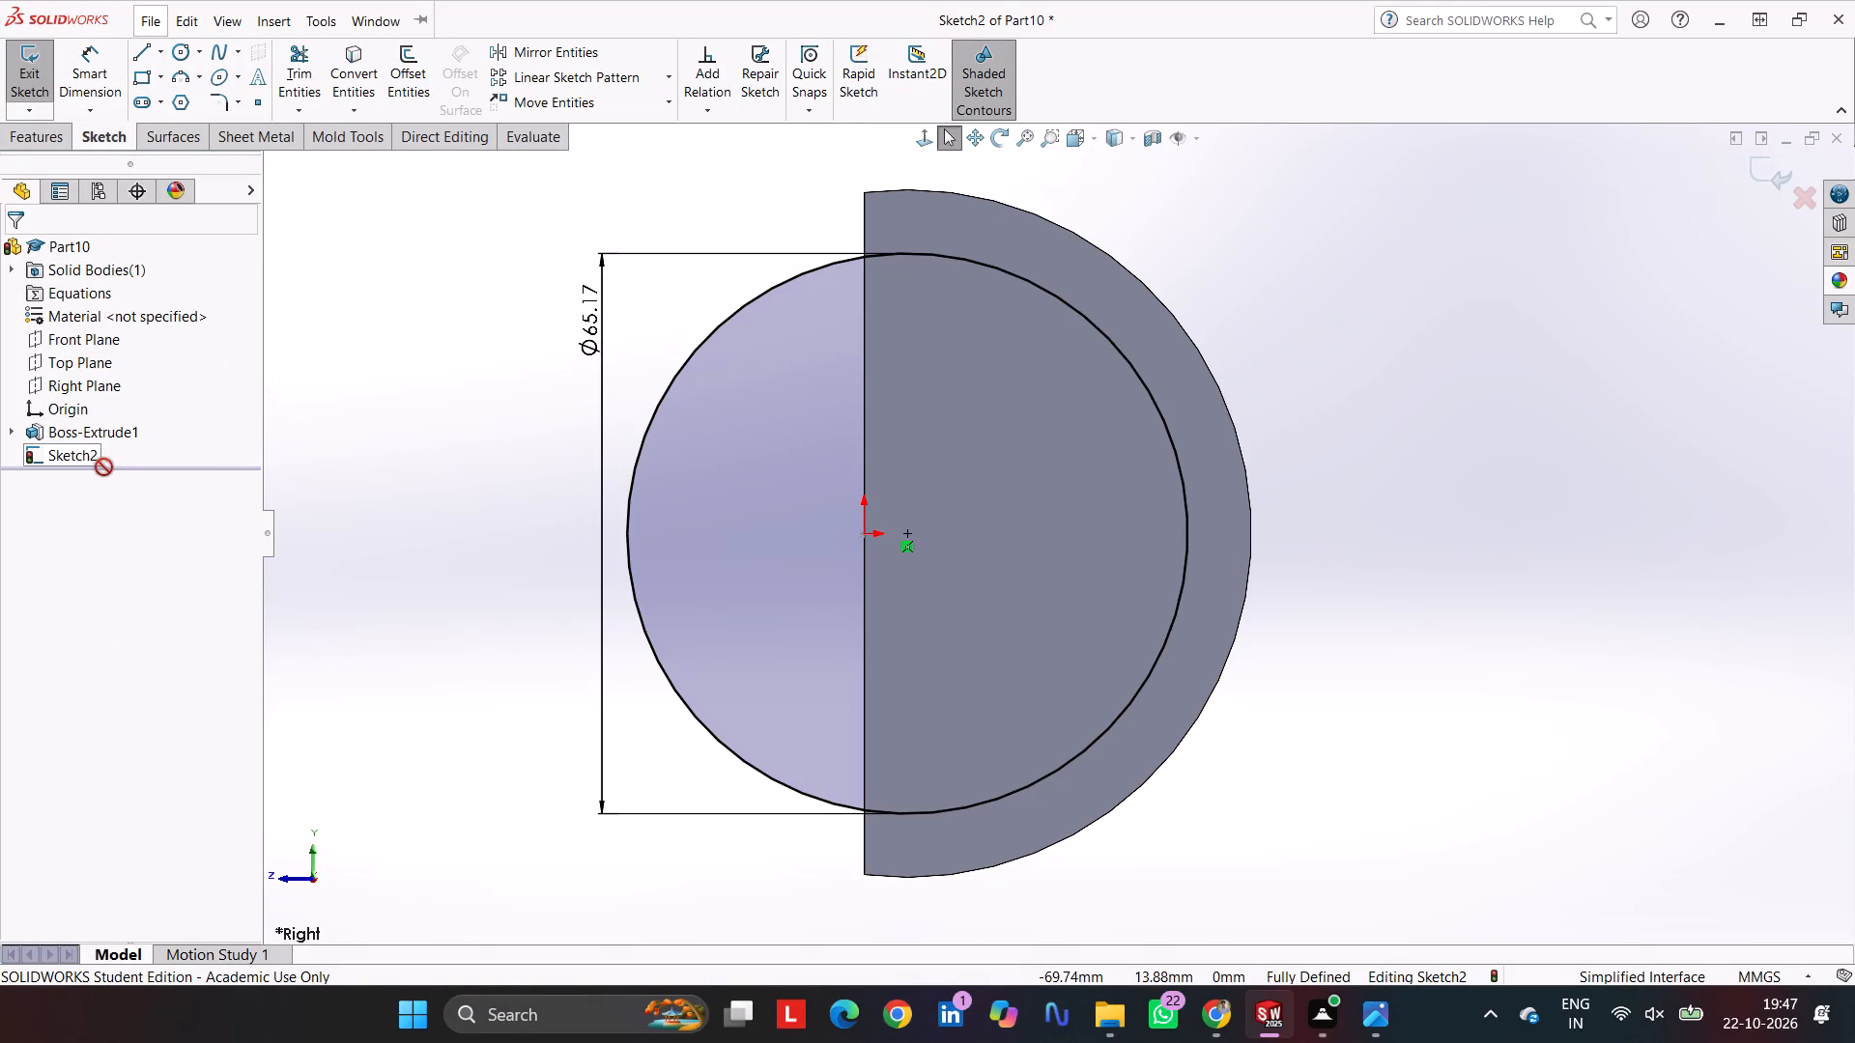
left_click_drag(126, 470, 137, 443)
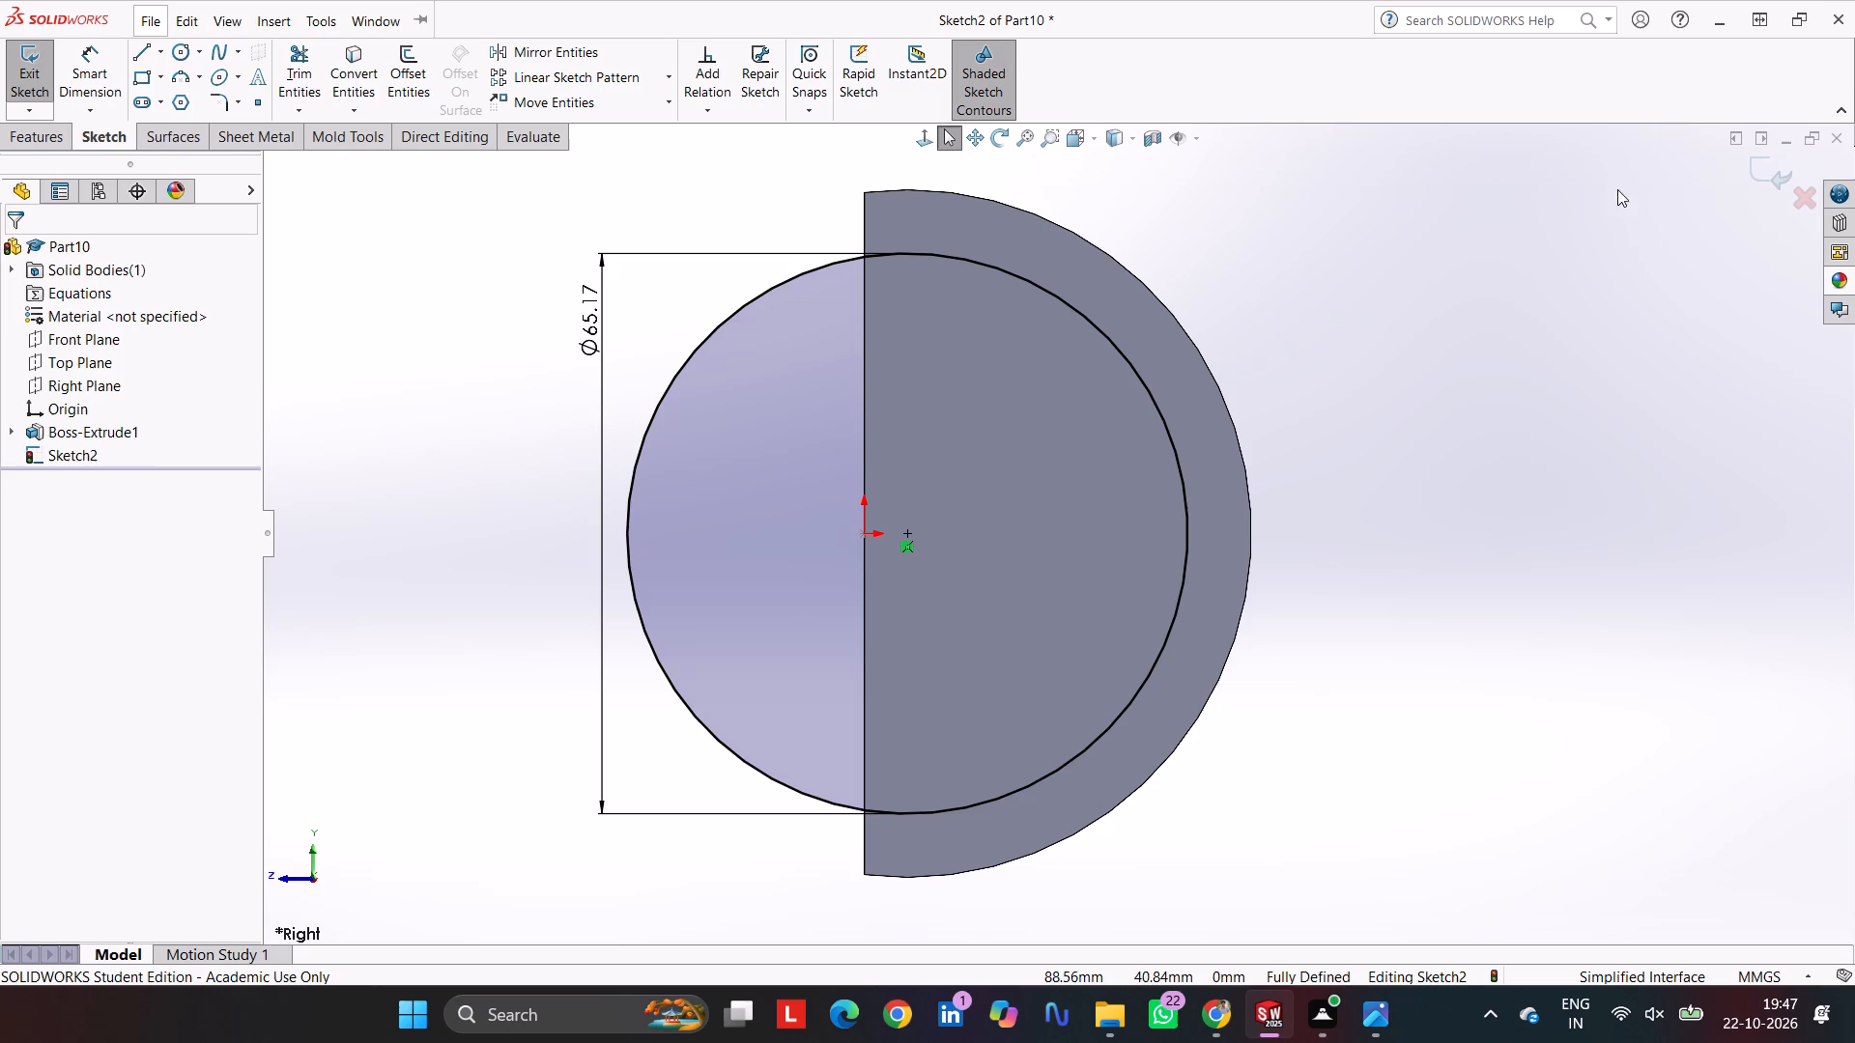
left_click(1779, 177)
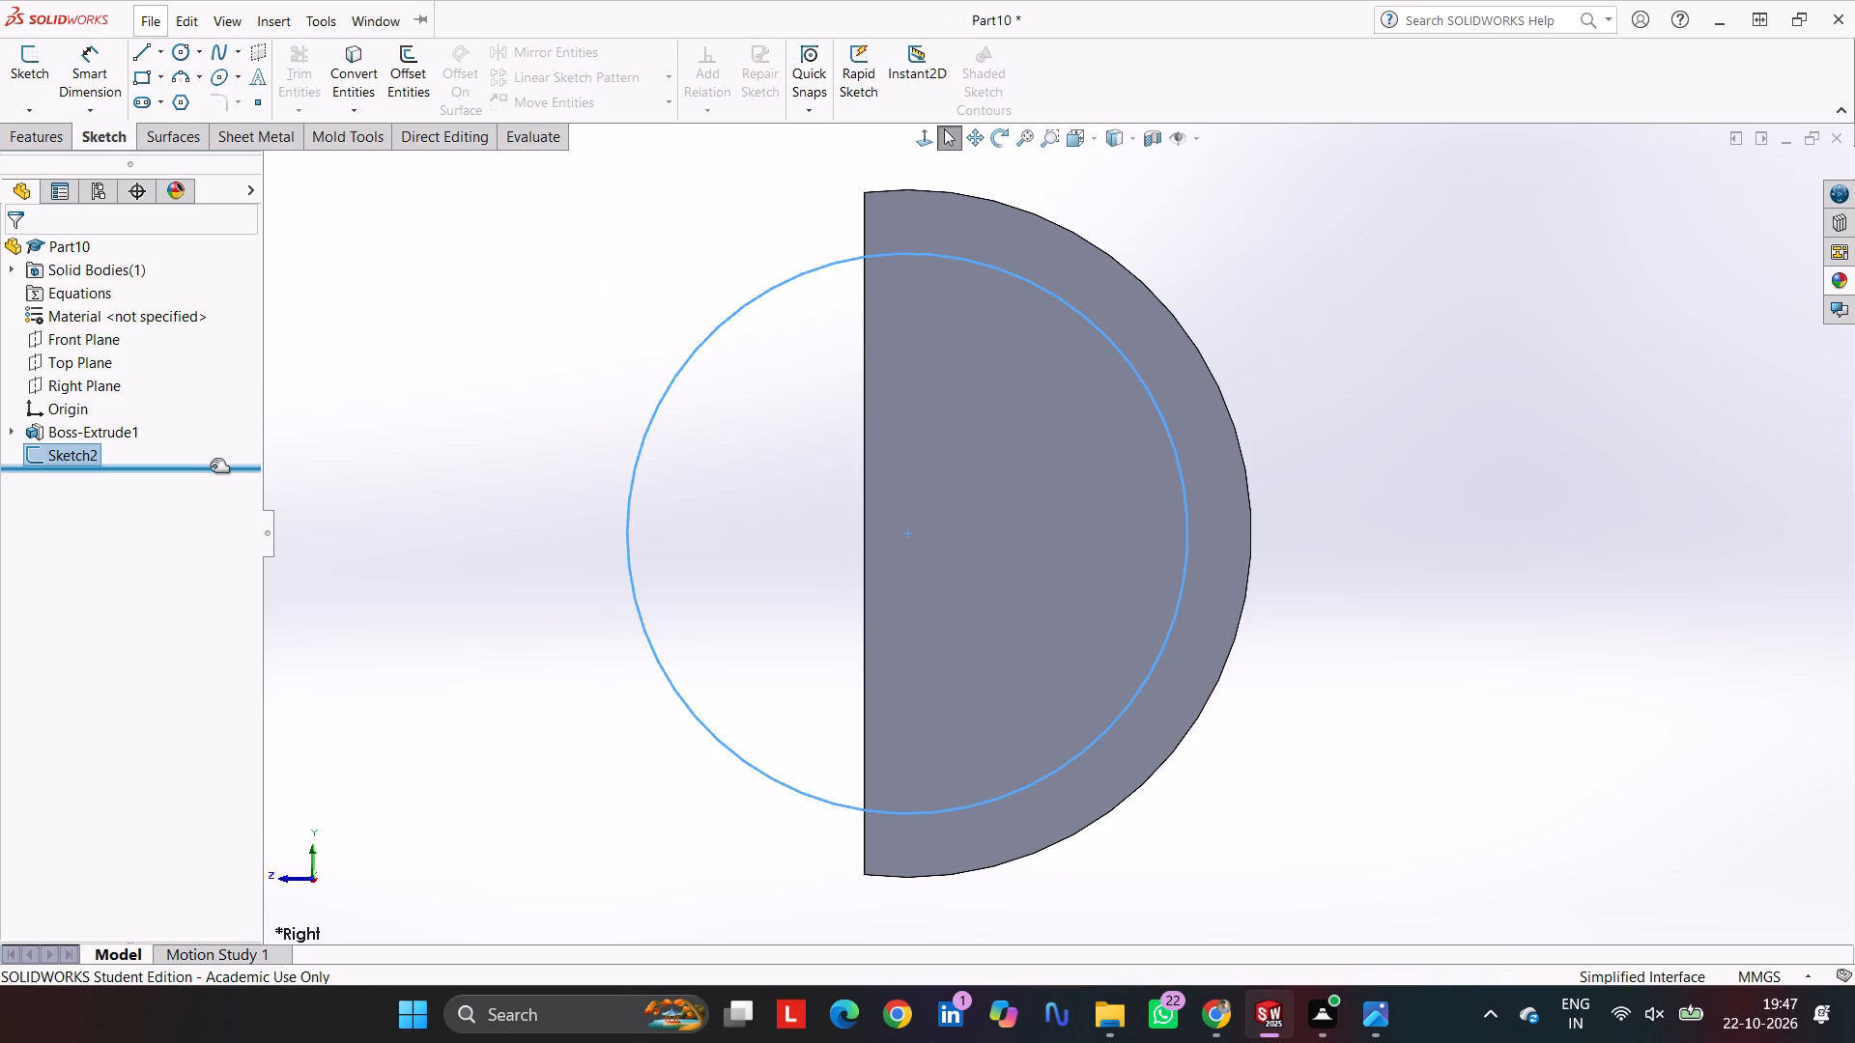
left_click_drag(211, 467, 211, 437)
left_click(567, 335)
Start a sketch on the body's arc-shaped end face and draw two circles on its arc centre, about 90 mm diameter and matching the arc edge.
middle_click_drag(581, 357, 631, 438)
left_click(1188, 473)
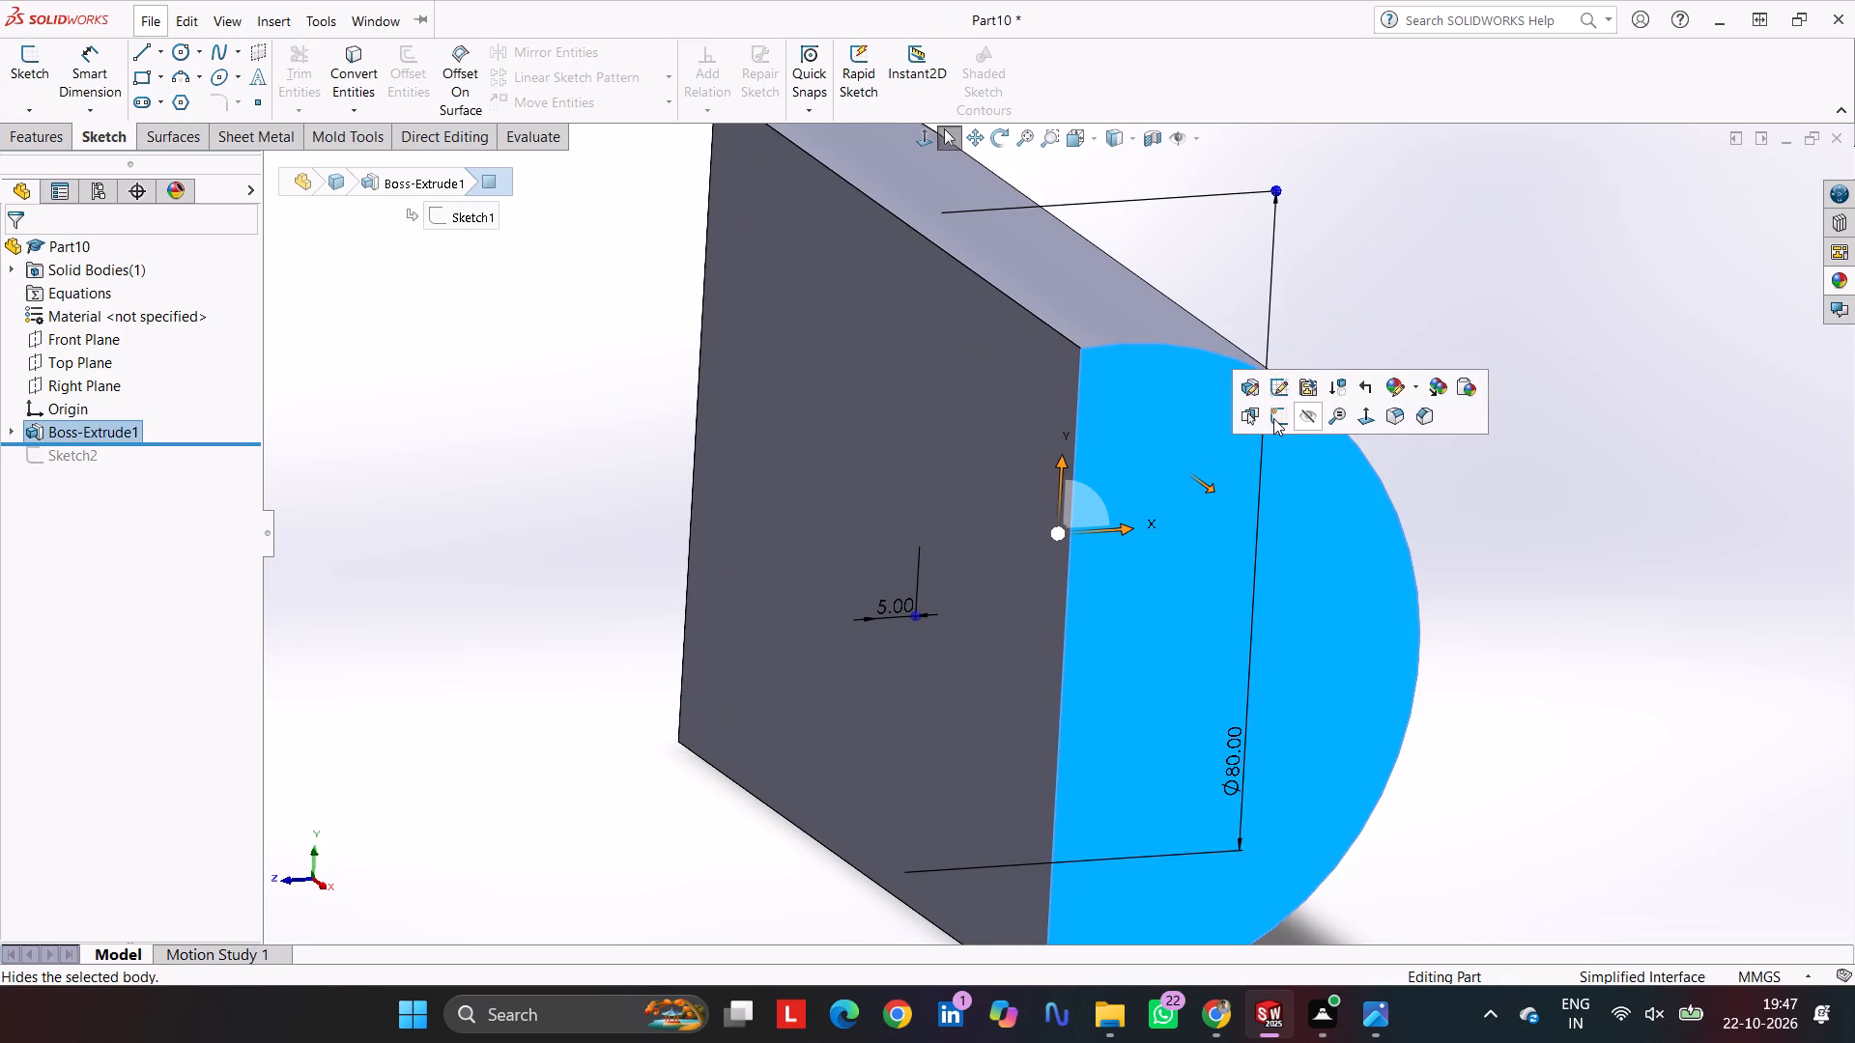
left_click(1270, 418)
left_click(185, 58)
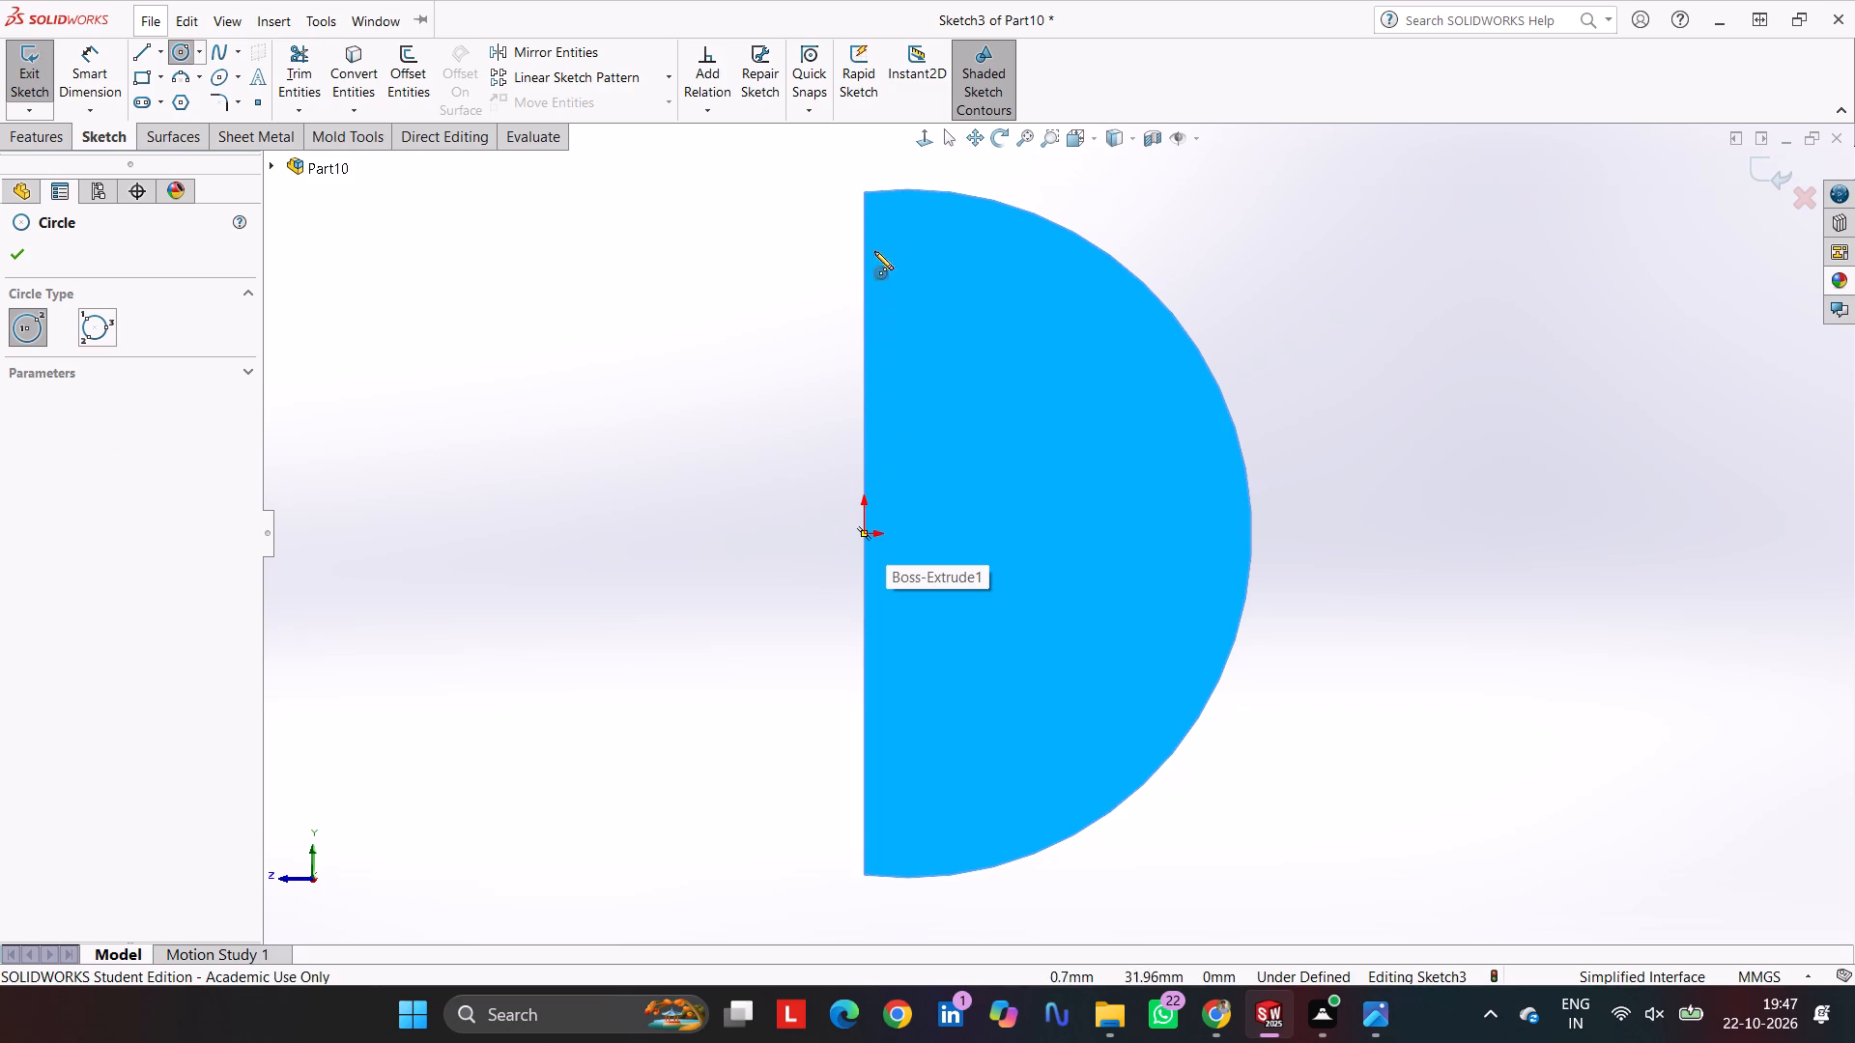
left_click(906, 531)
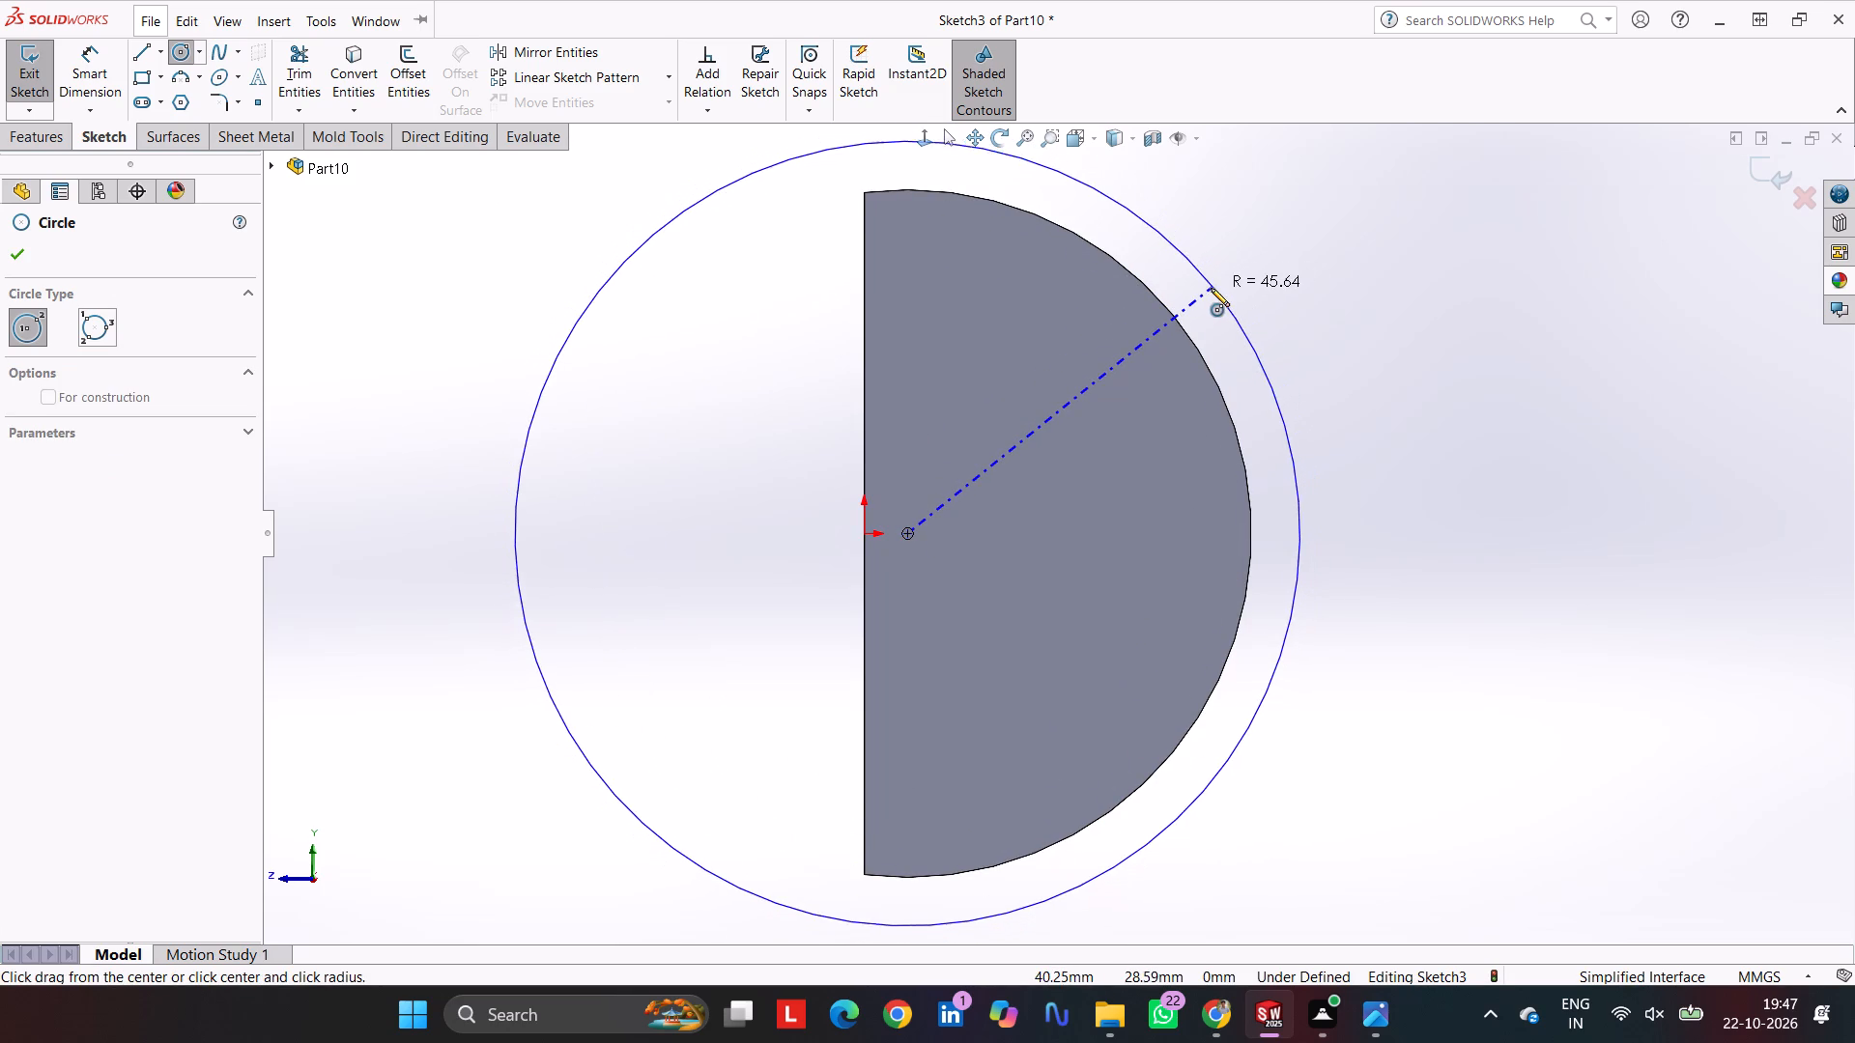
left_click(1209, 289)
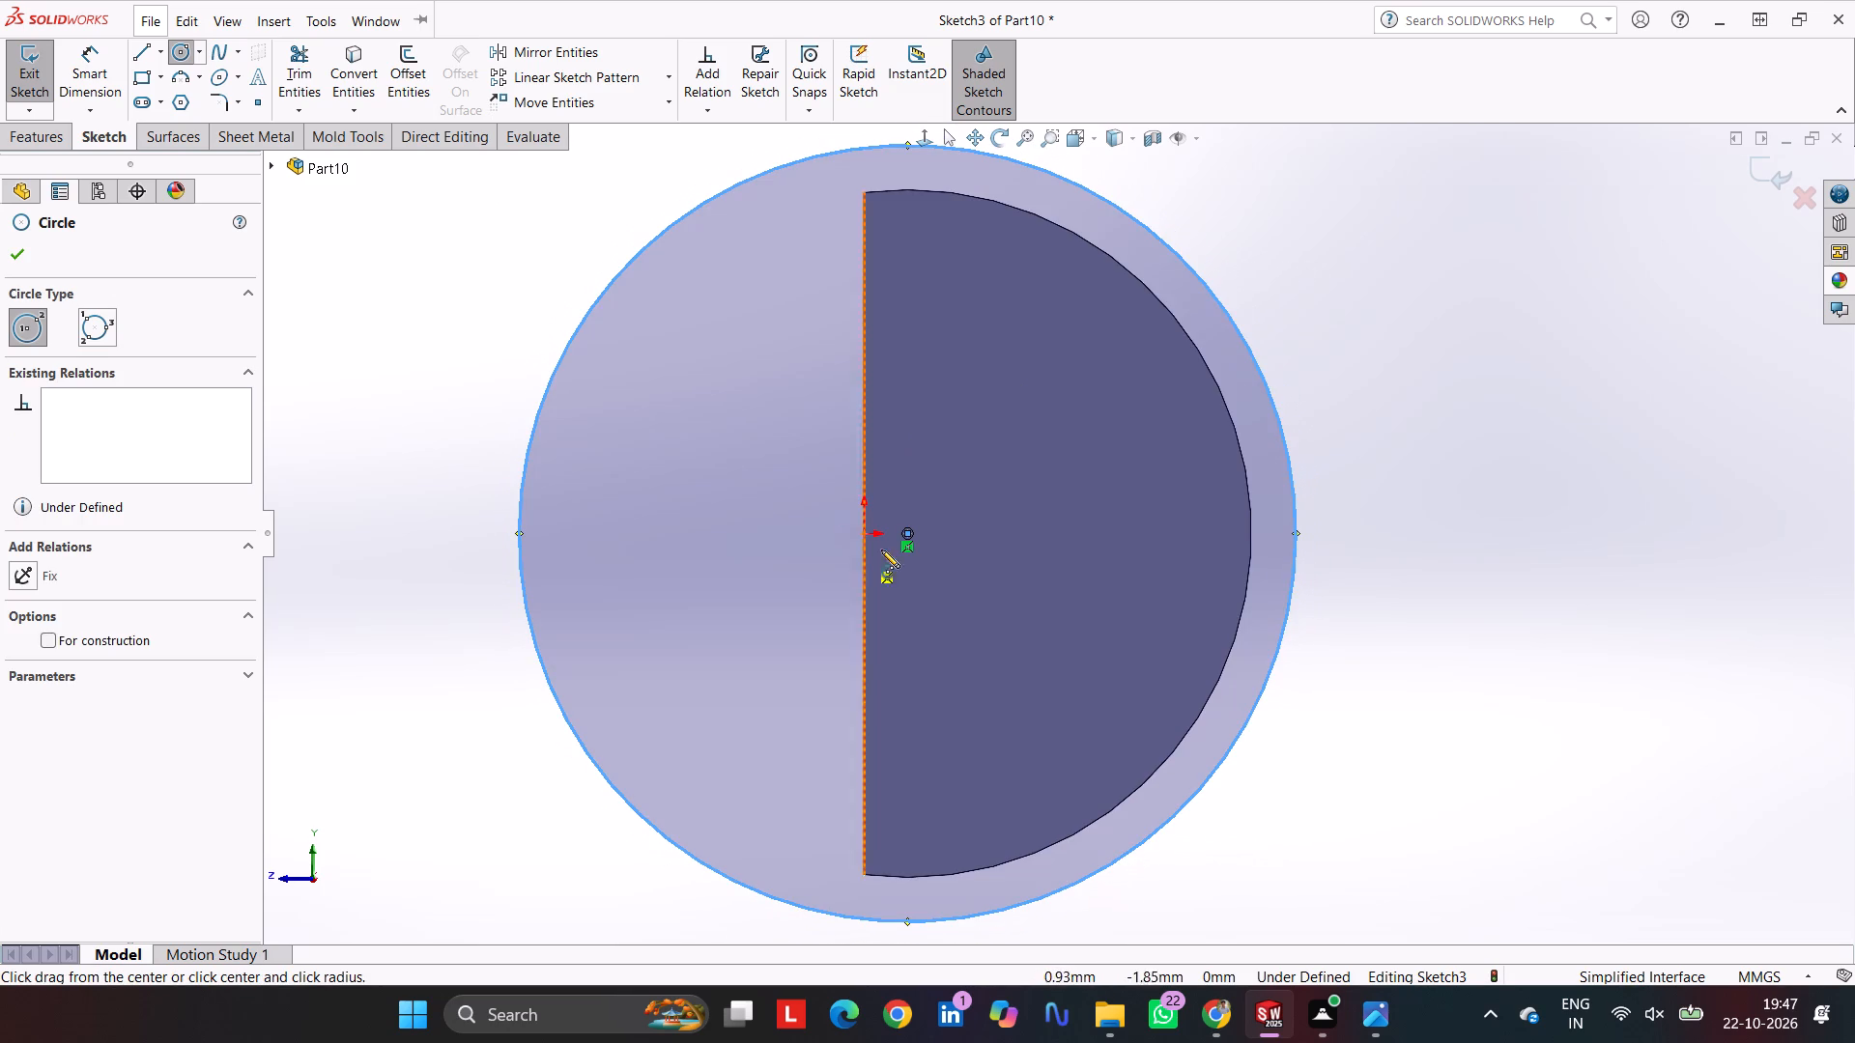
left_click(906, 534)
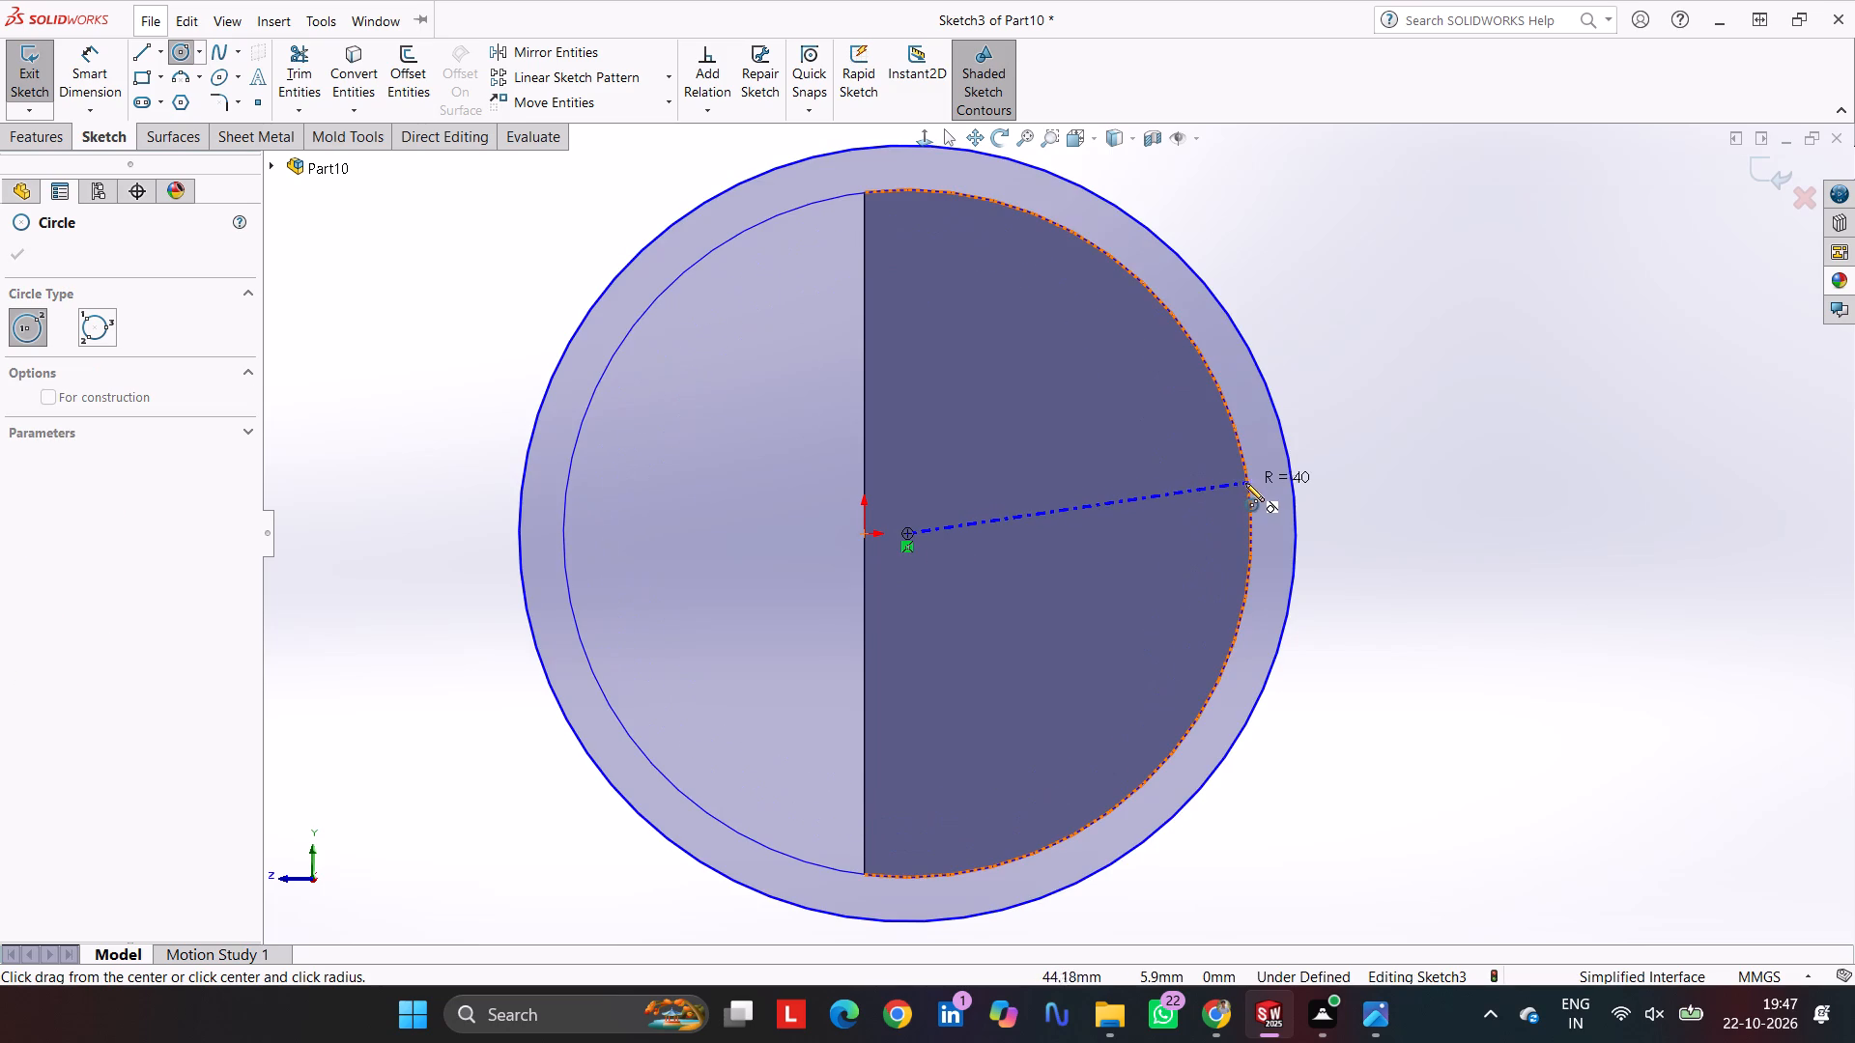
left_click(1249, 486)
Dimension the outer circle's diameter as 47.5+47.5, giving 95 mm.
left_click(109, 58)
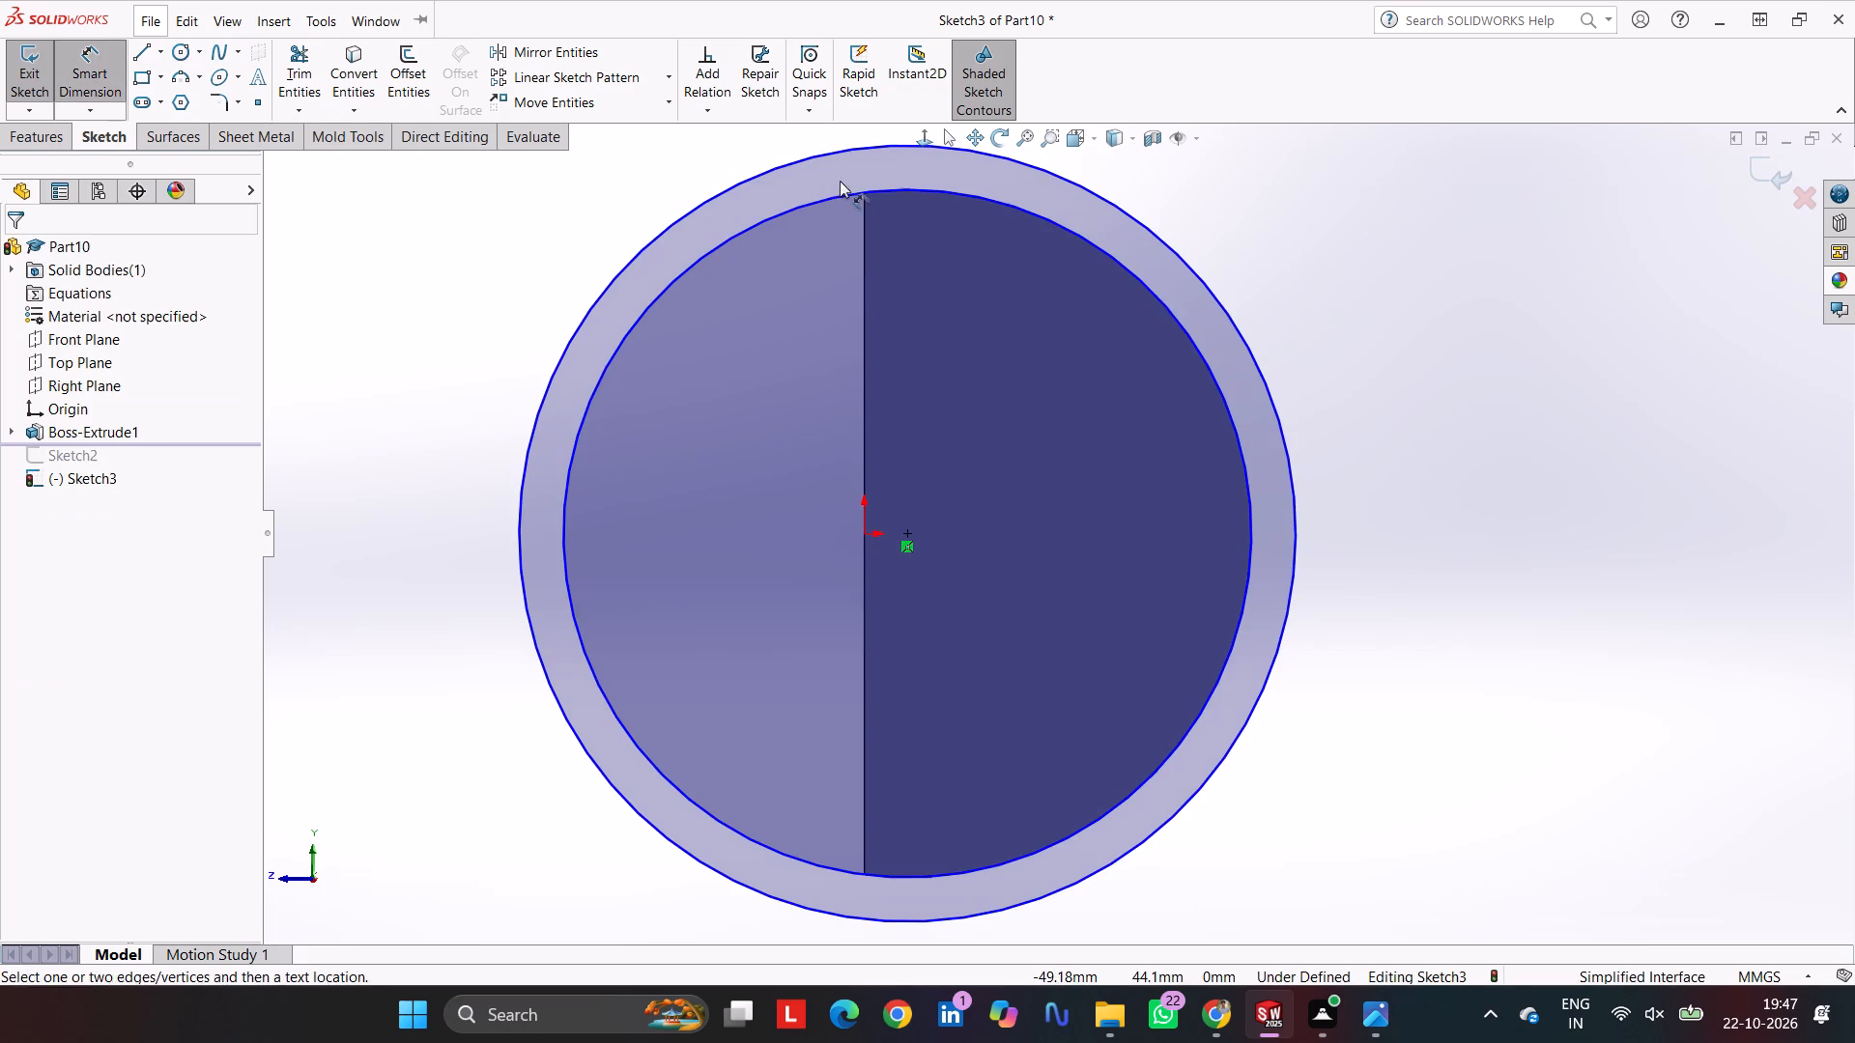
left_click(1215, 299)
left_click(1392, 257)
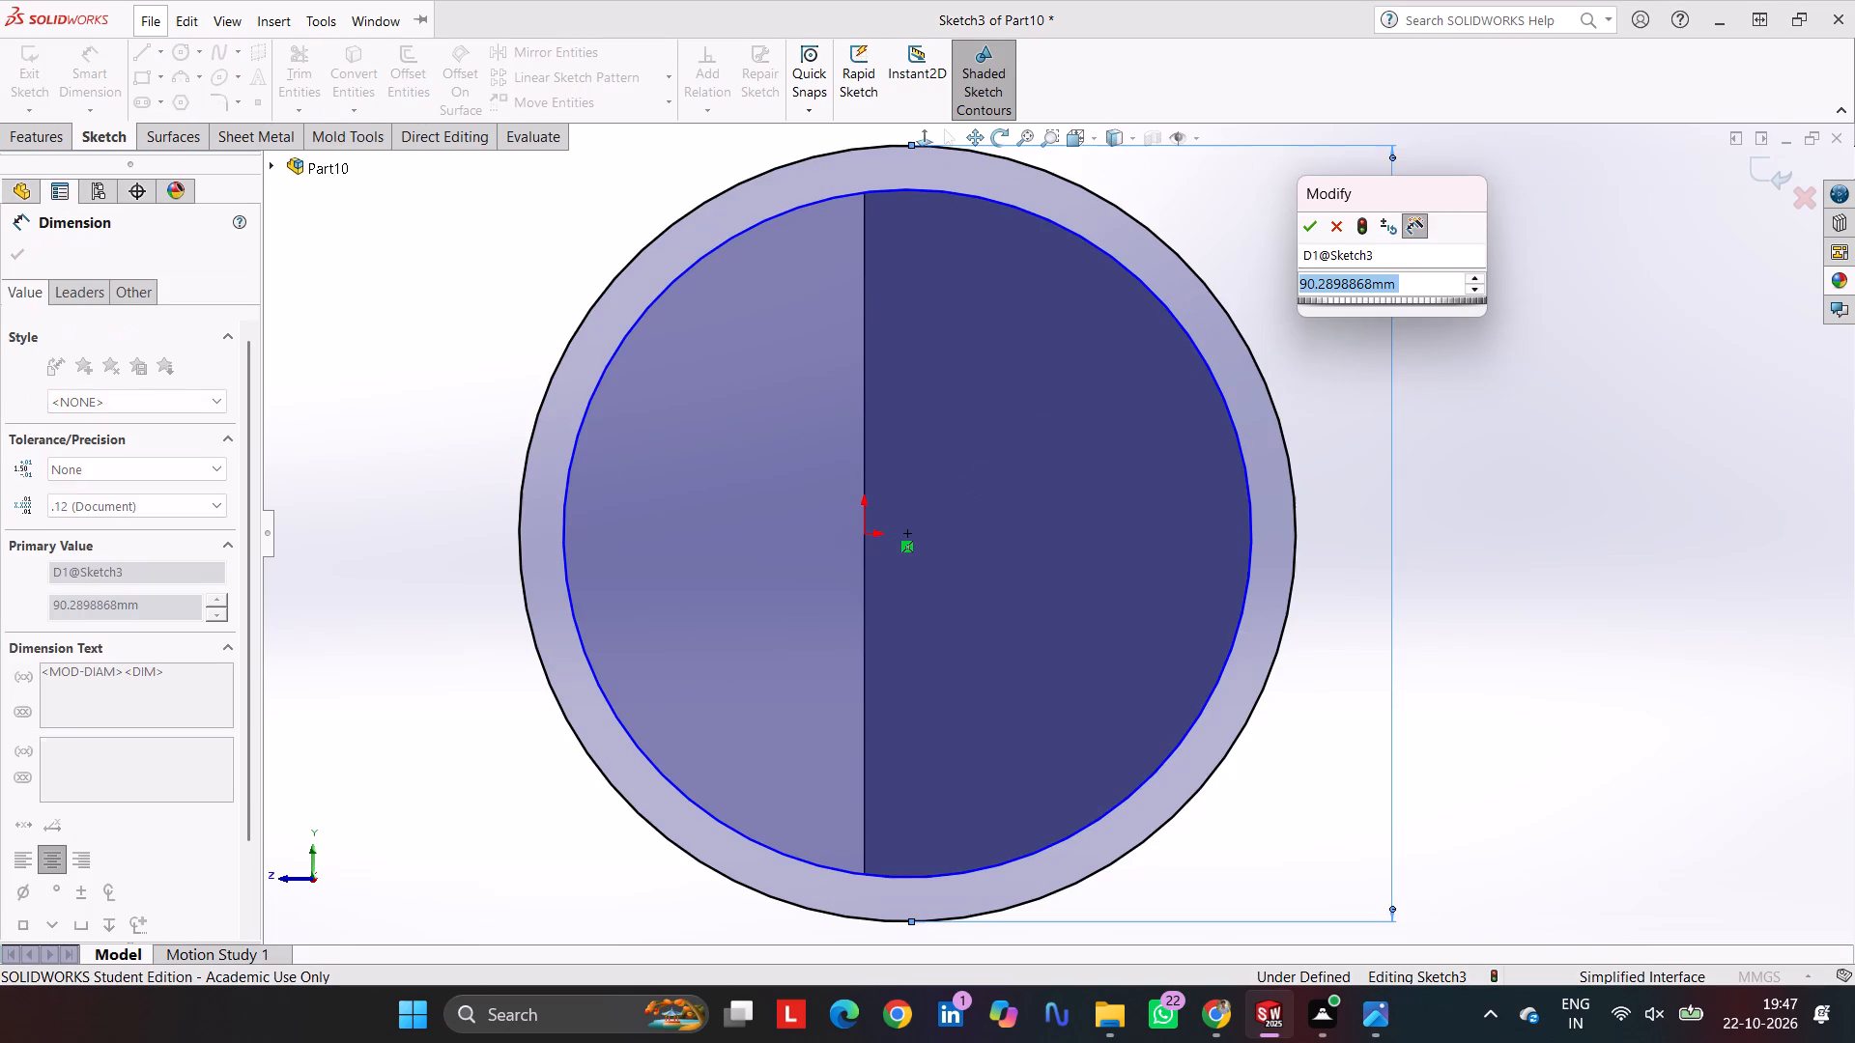
type("47.")
key("5")
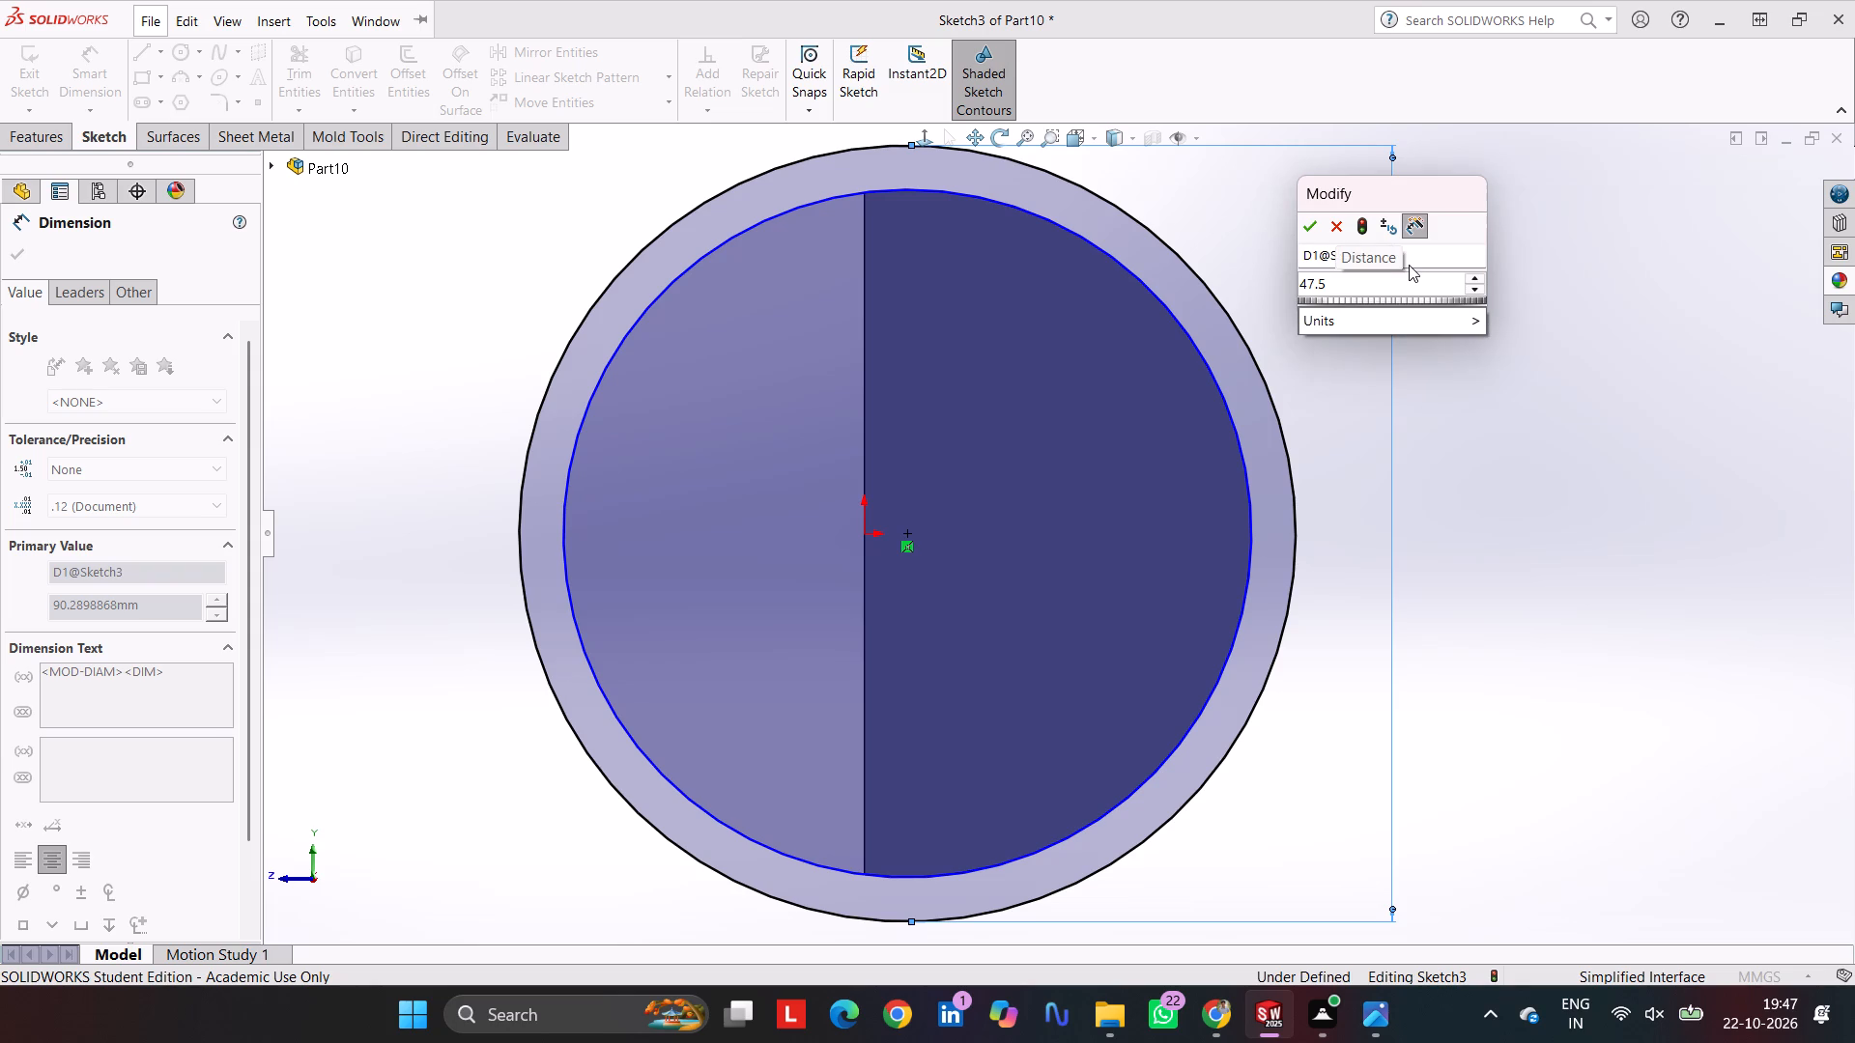
key("shift+plus")
type("47.5")
key("Return")
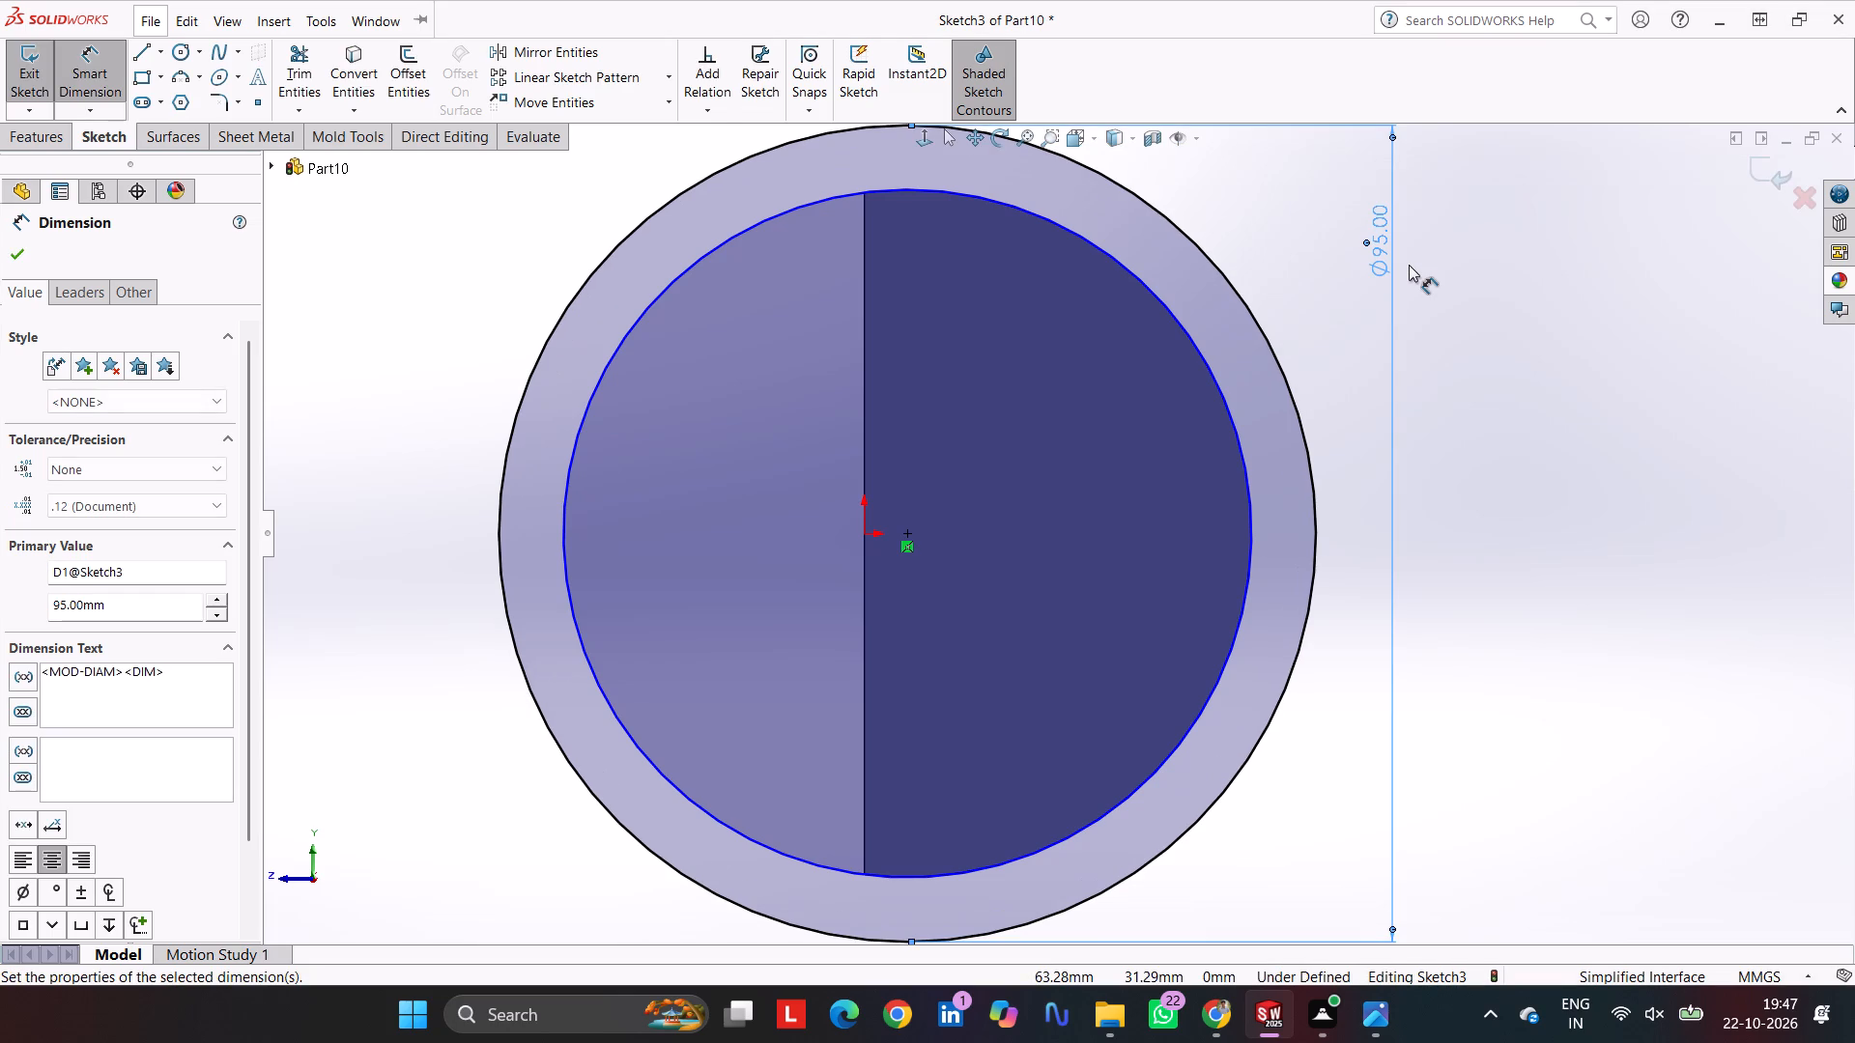
Dimension the inner circle's diameter, keeping its size as drawn.
left_click(1233, 417)
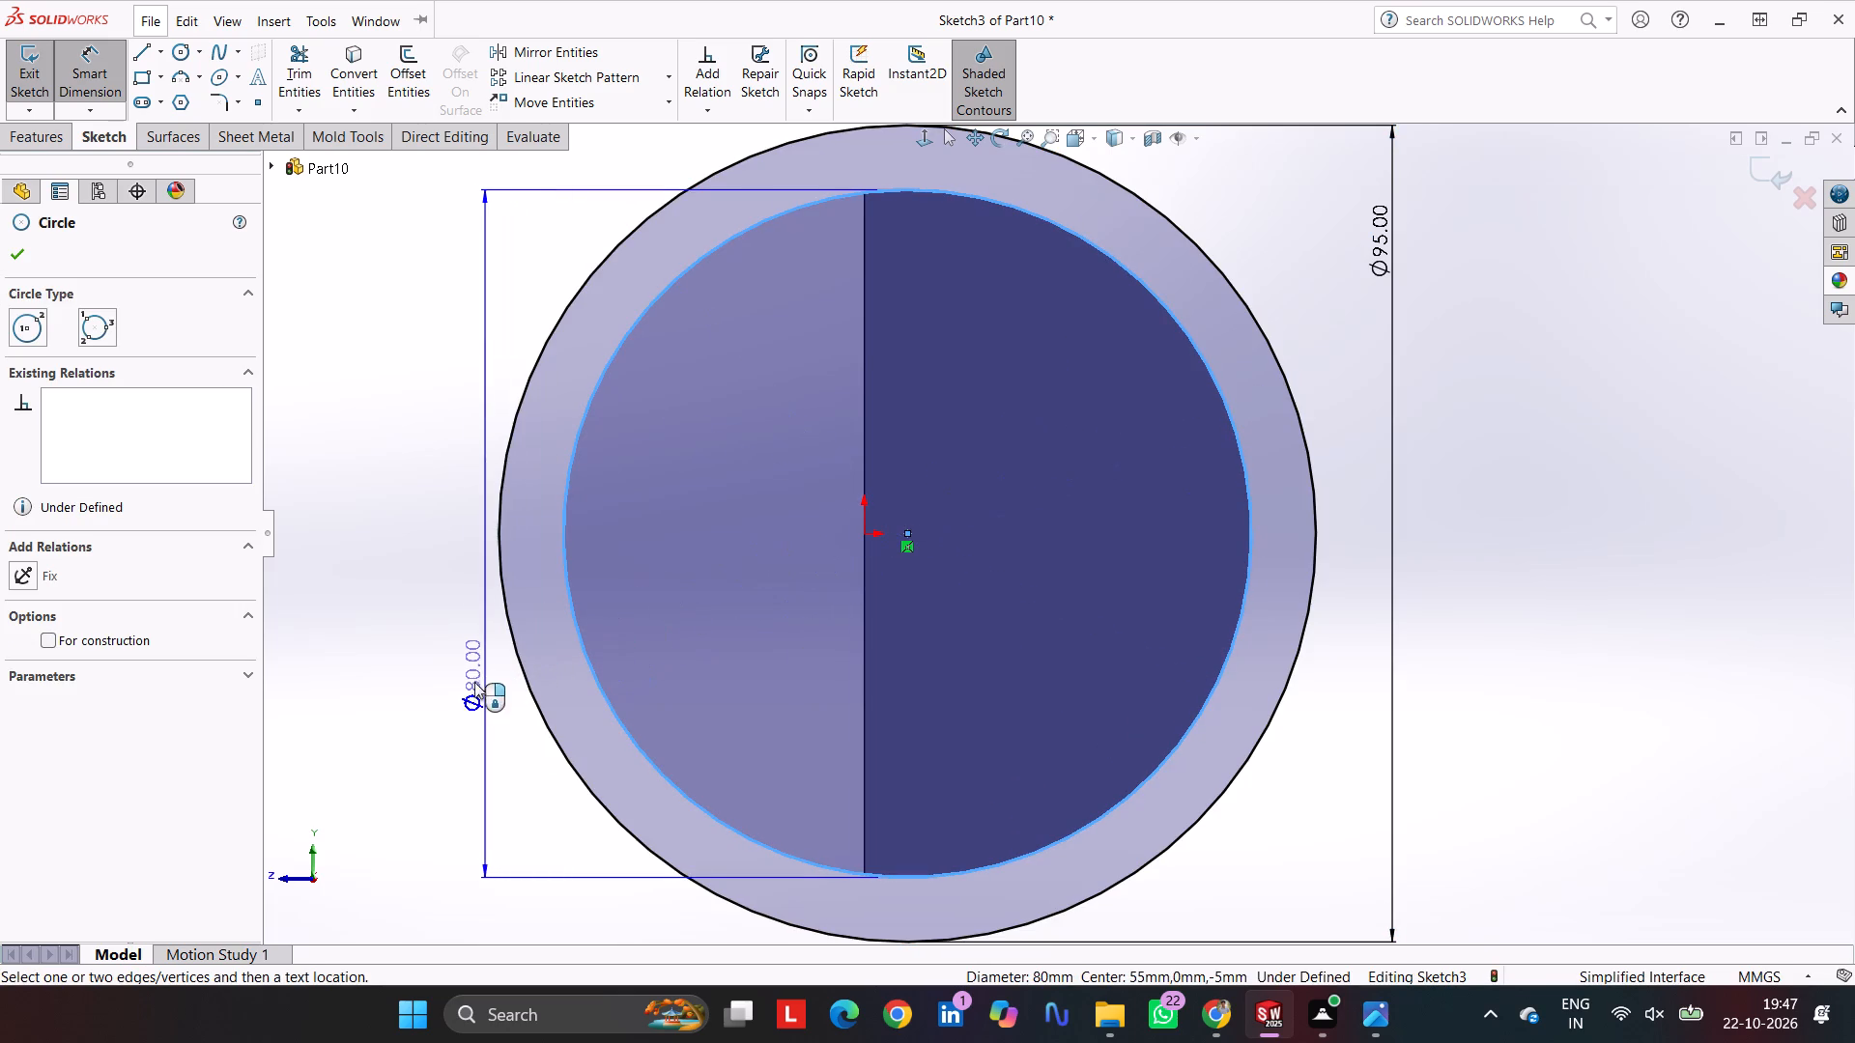
left_click(448, 686)
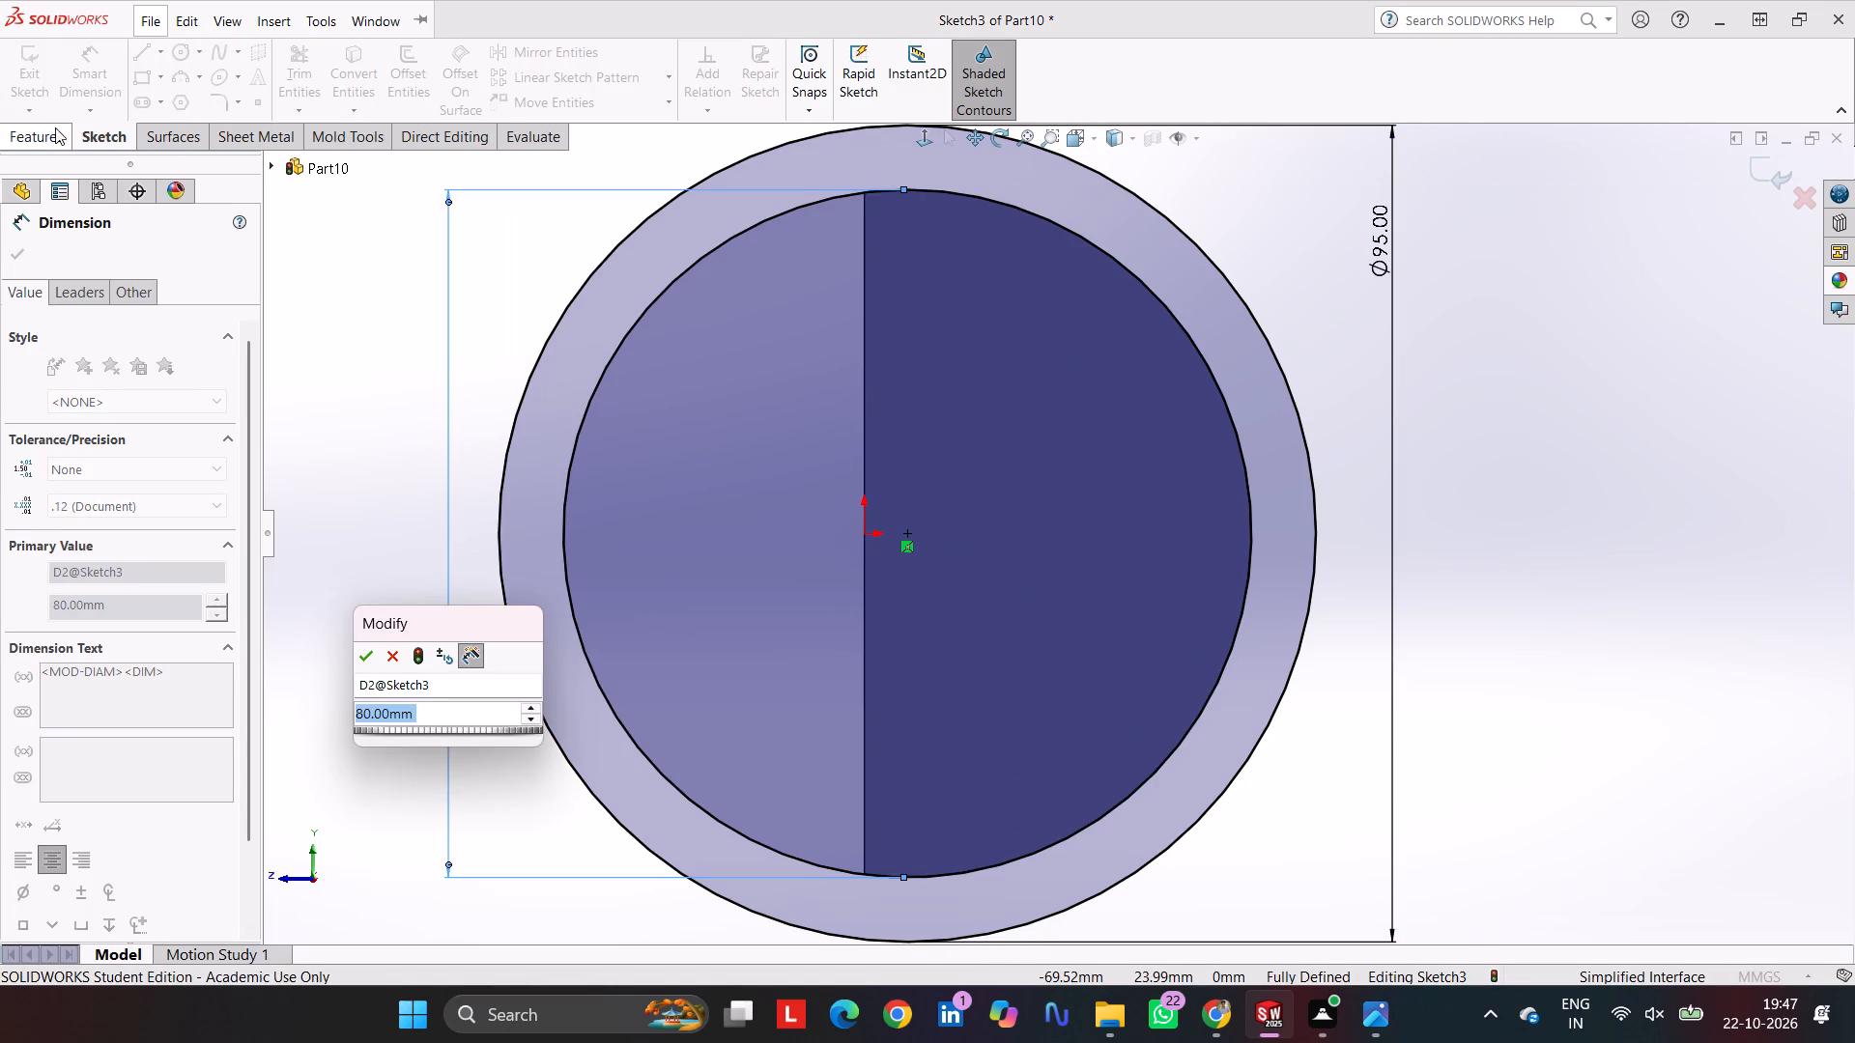
left_click(37, 133)
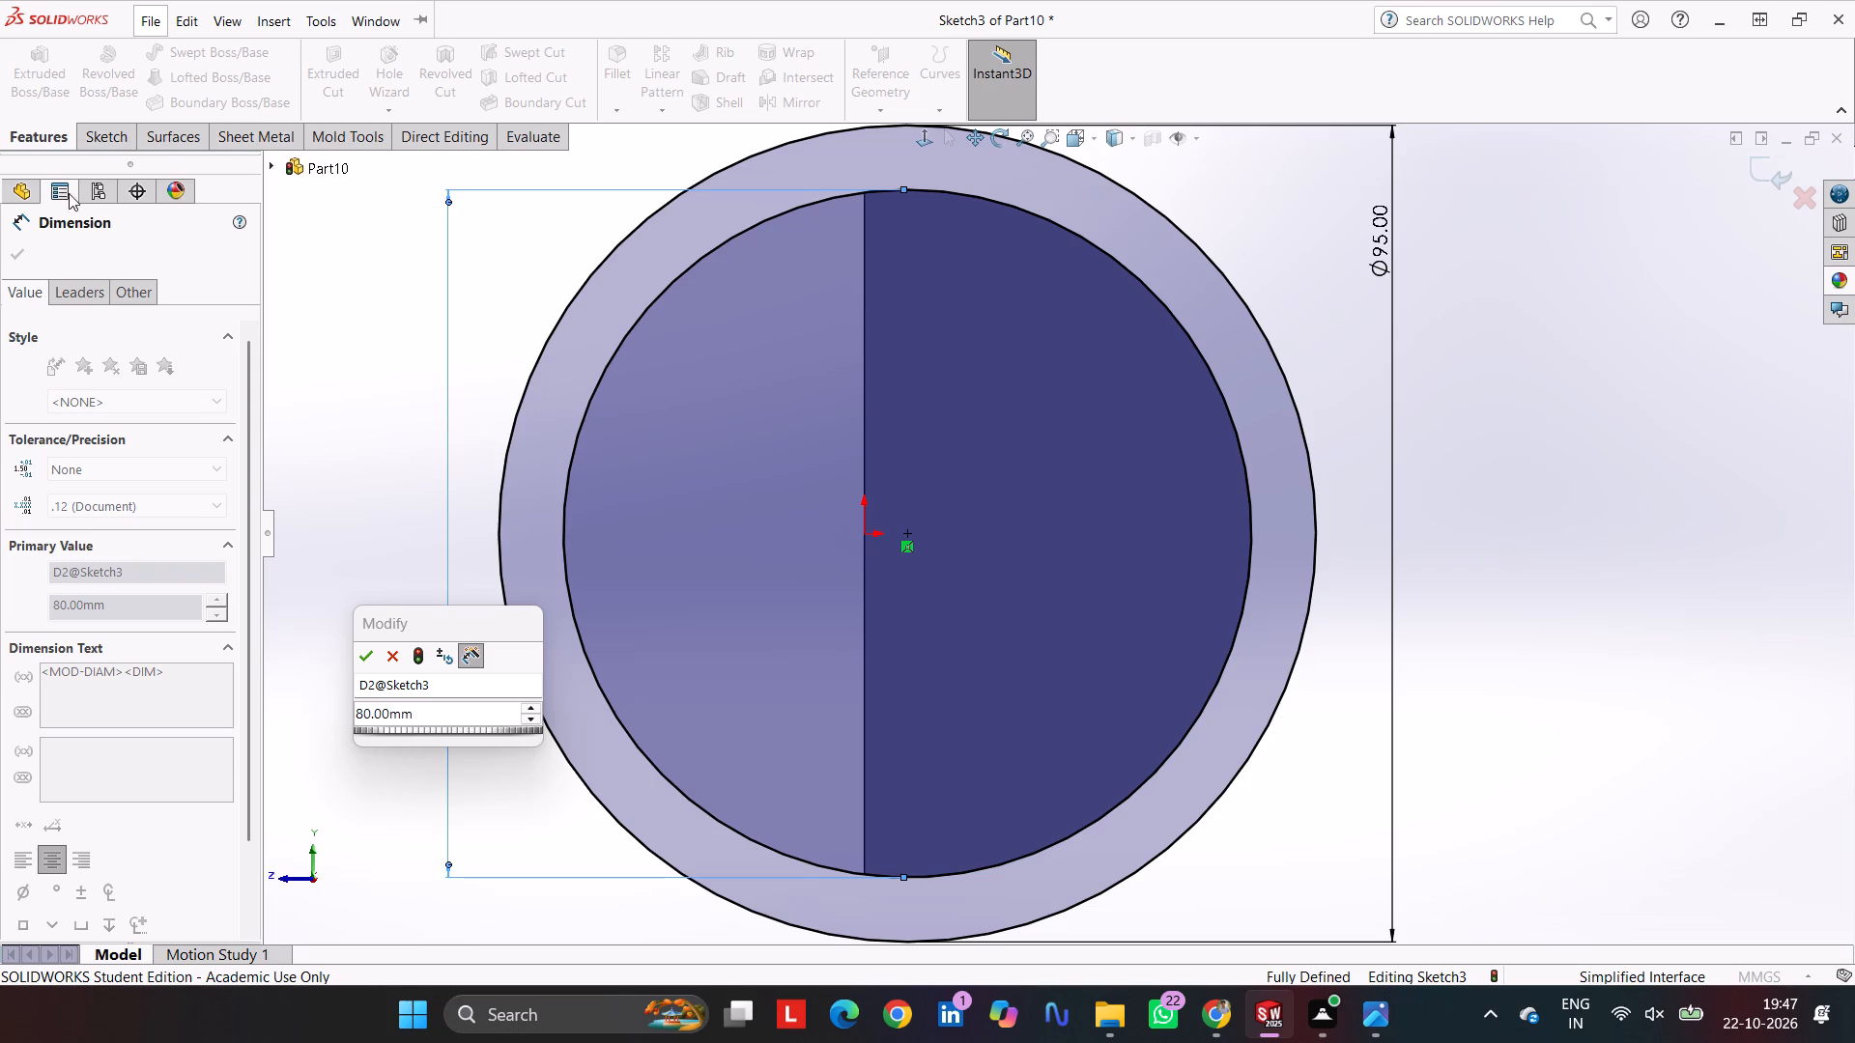
left_click(121, 141)
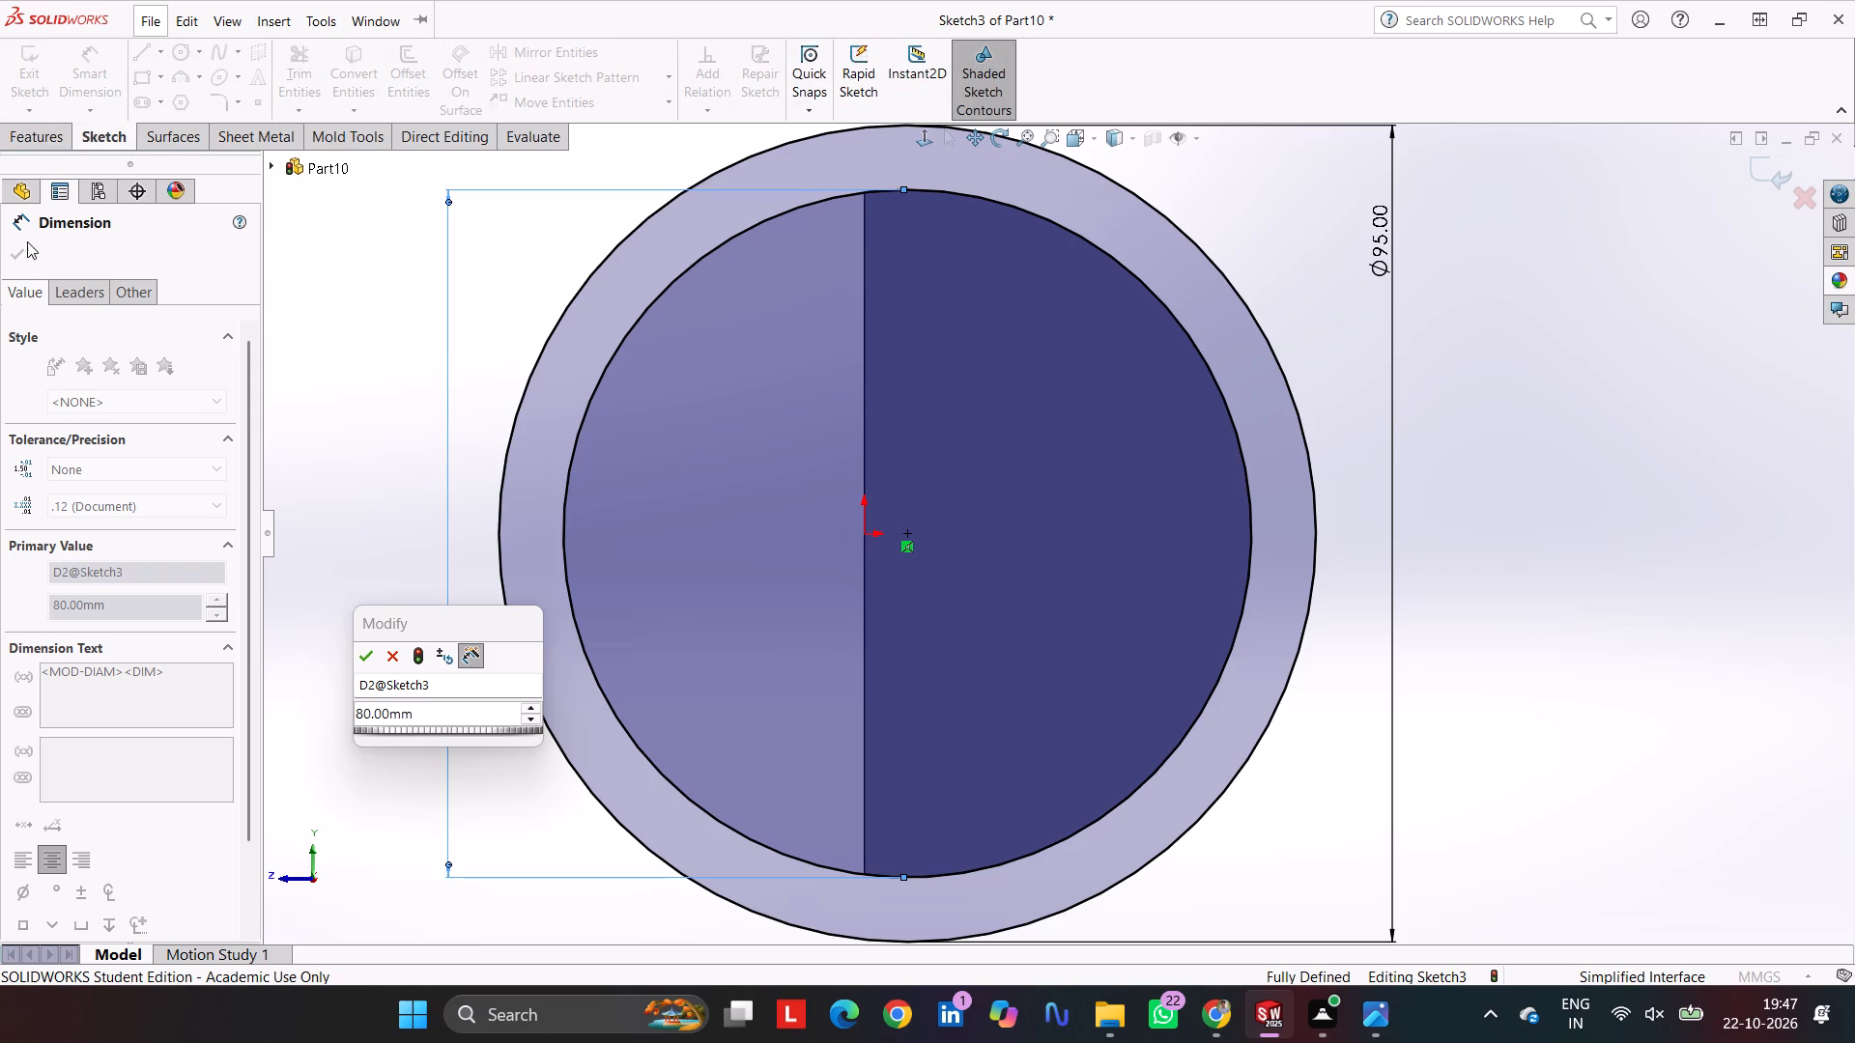
left_click(370, 661)
Draw a vertical, infinite-length construction line through the origin along the body's flat side.
left_click(151, 49)
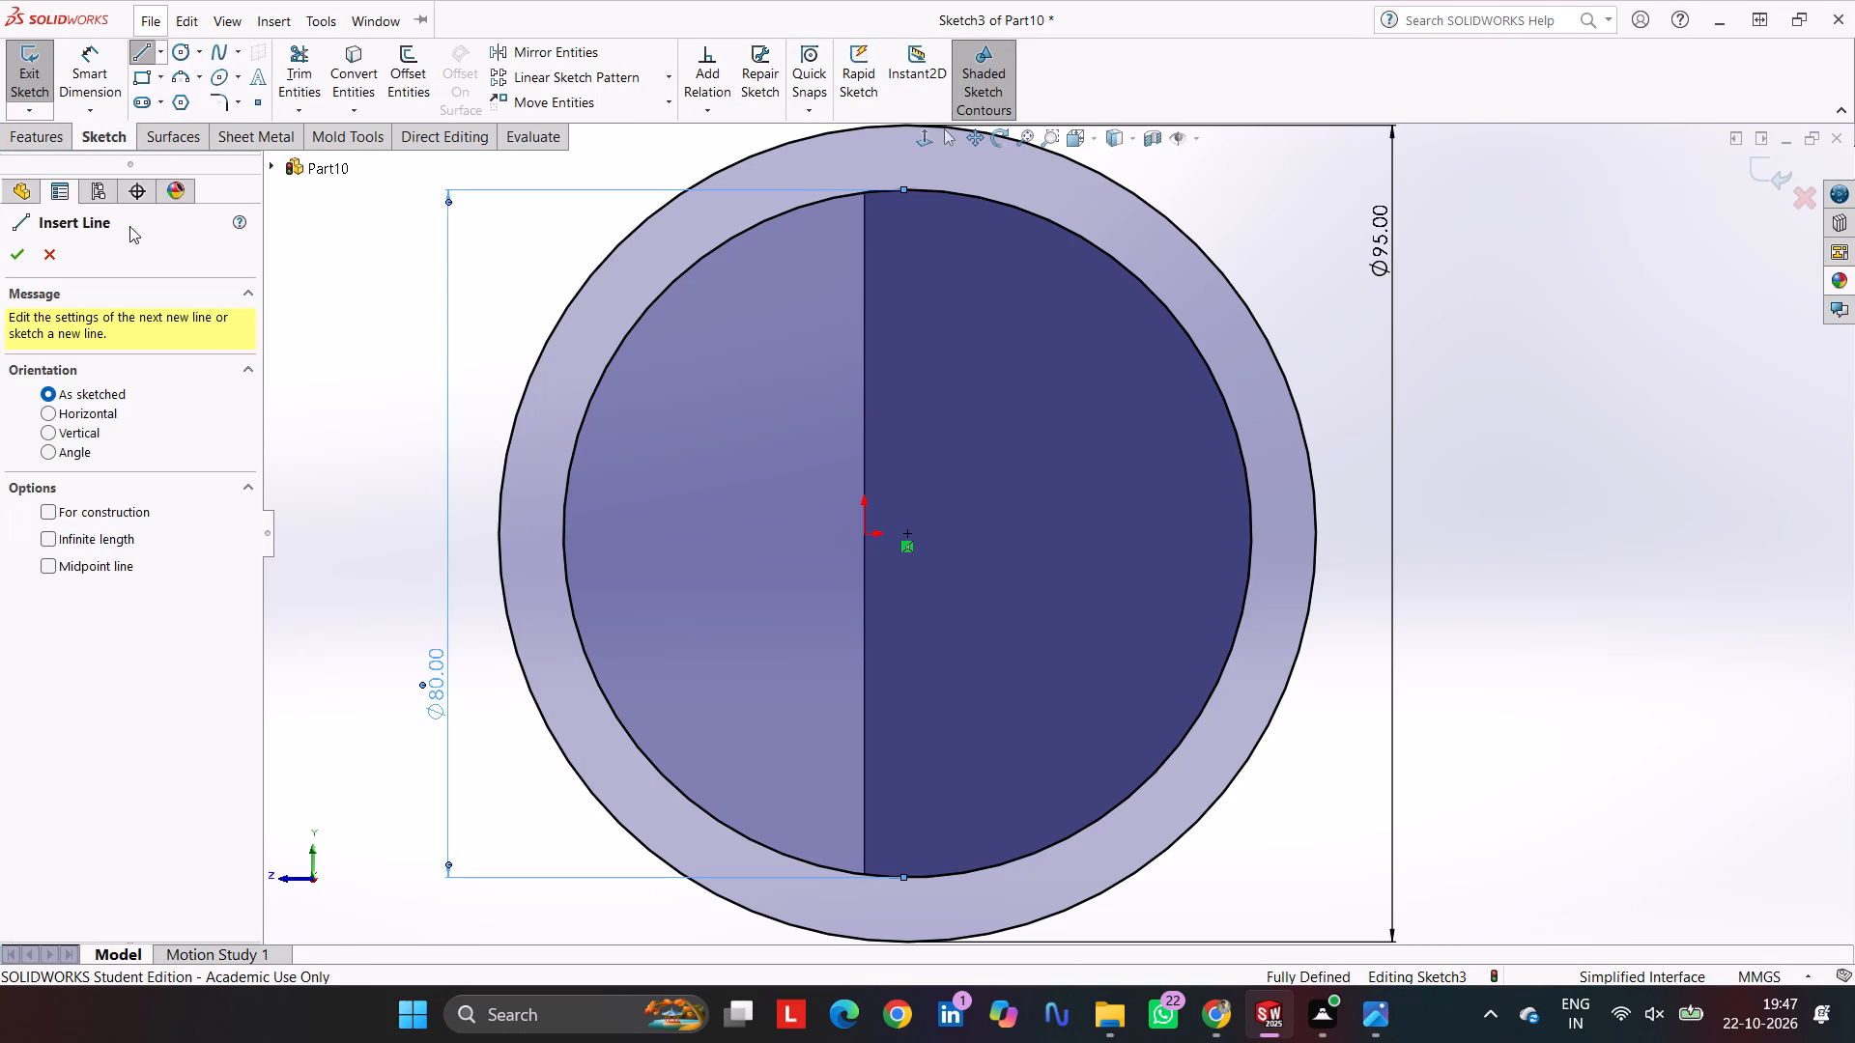
left_click(93, 408)
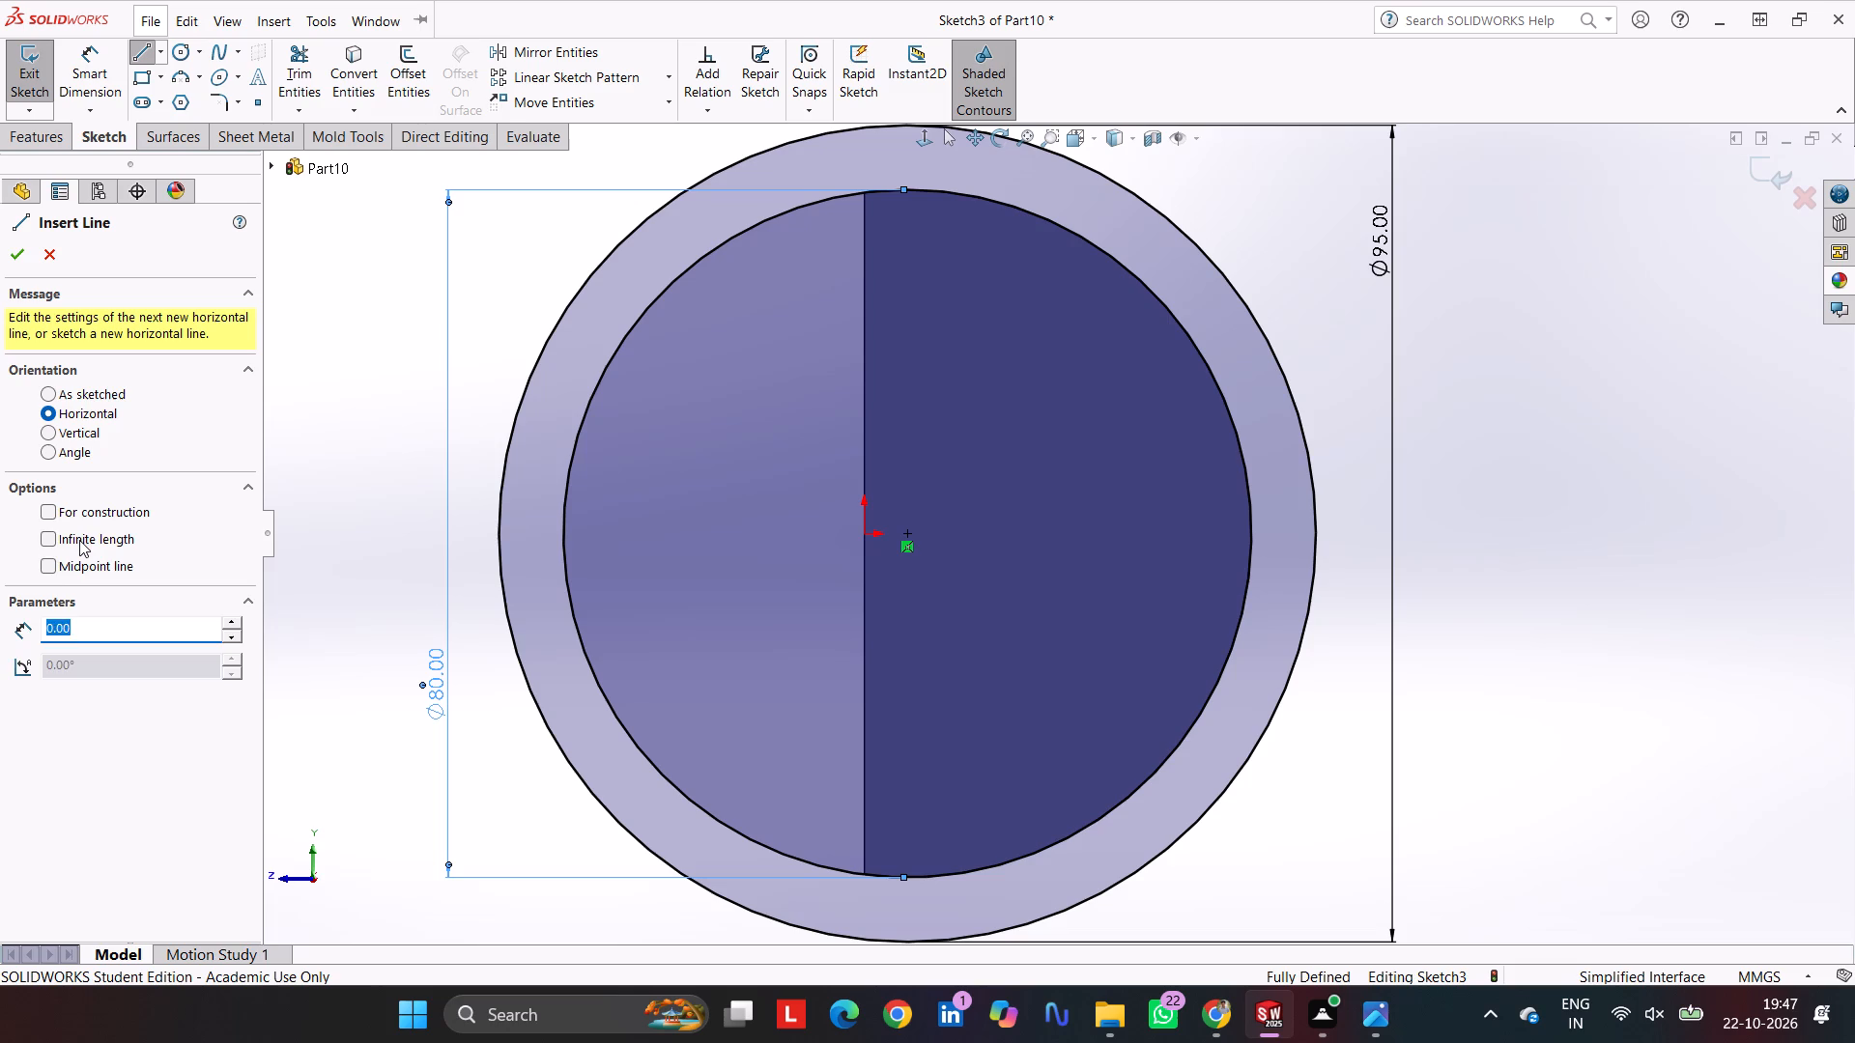
left_click(79, 540)
left_click(91, 500)
left_click(91, 514)
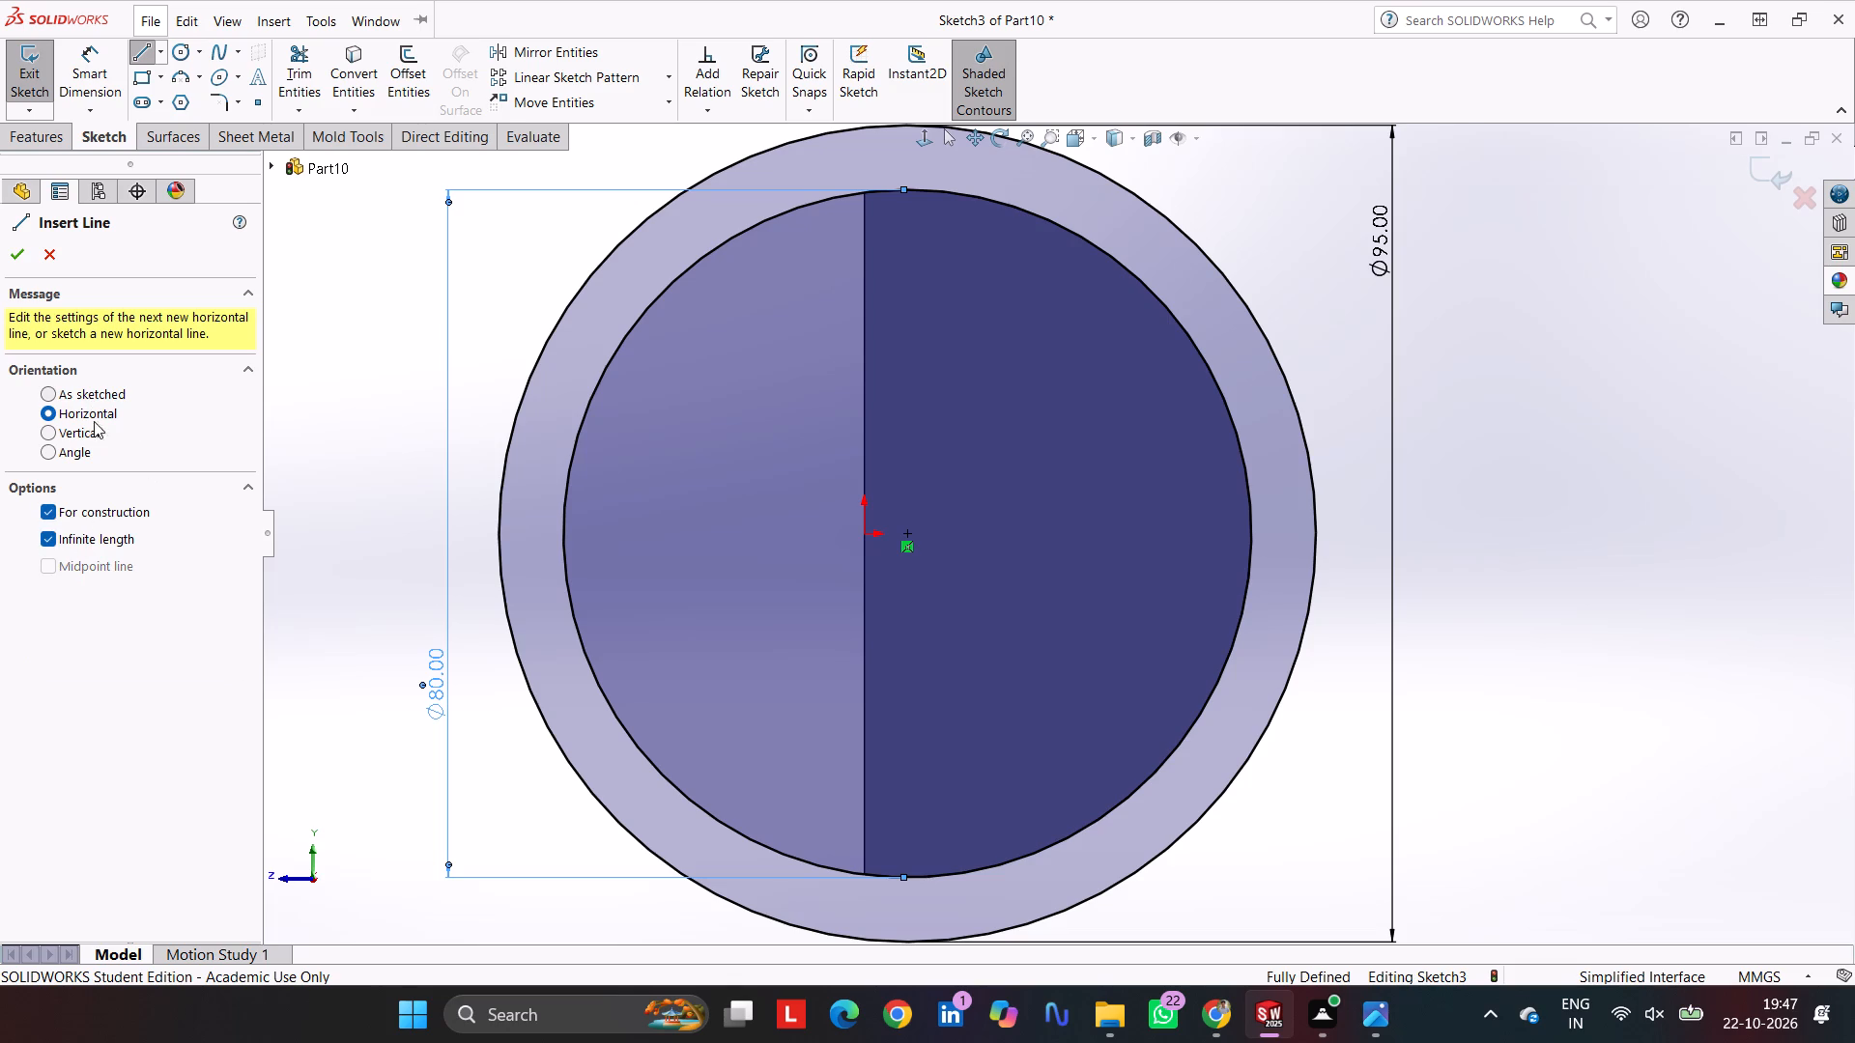
left_click(93, 433)
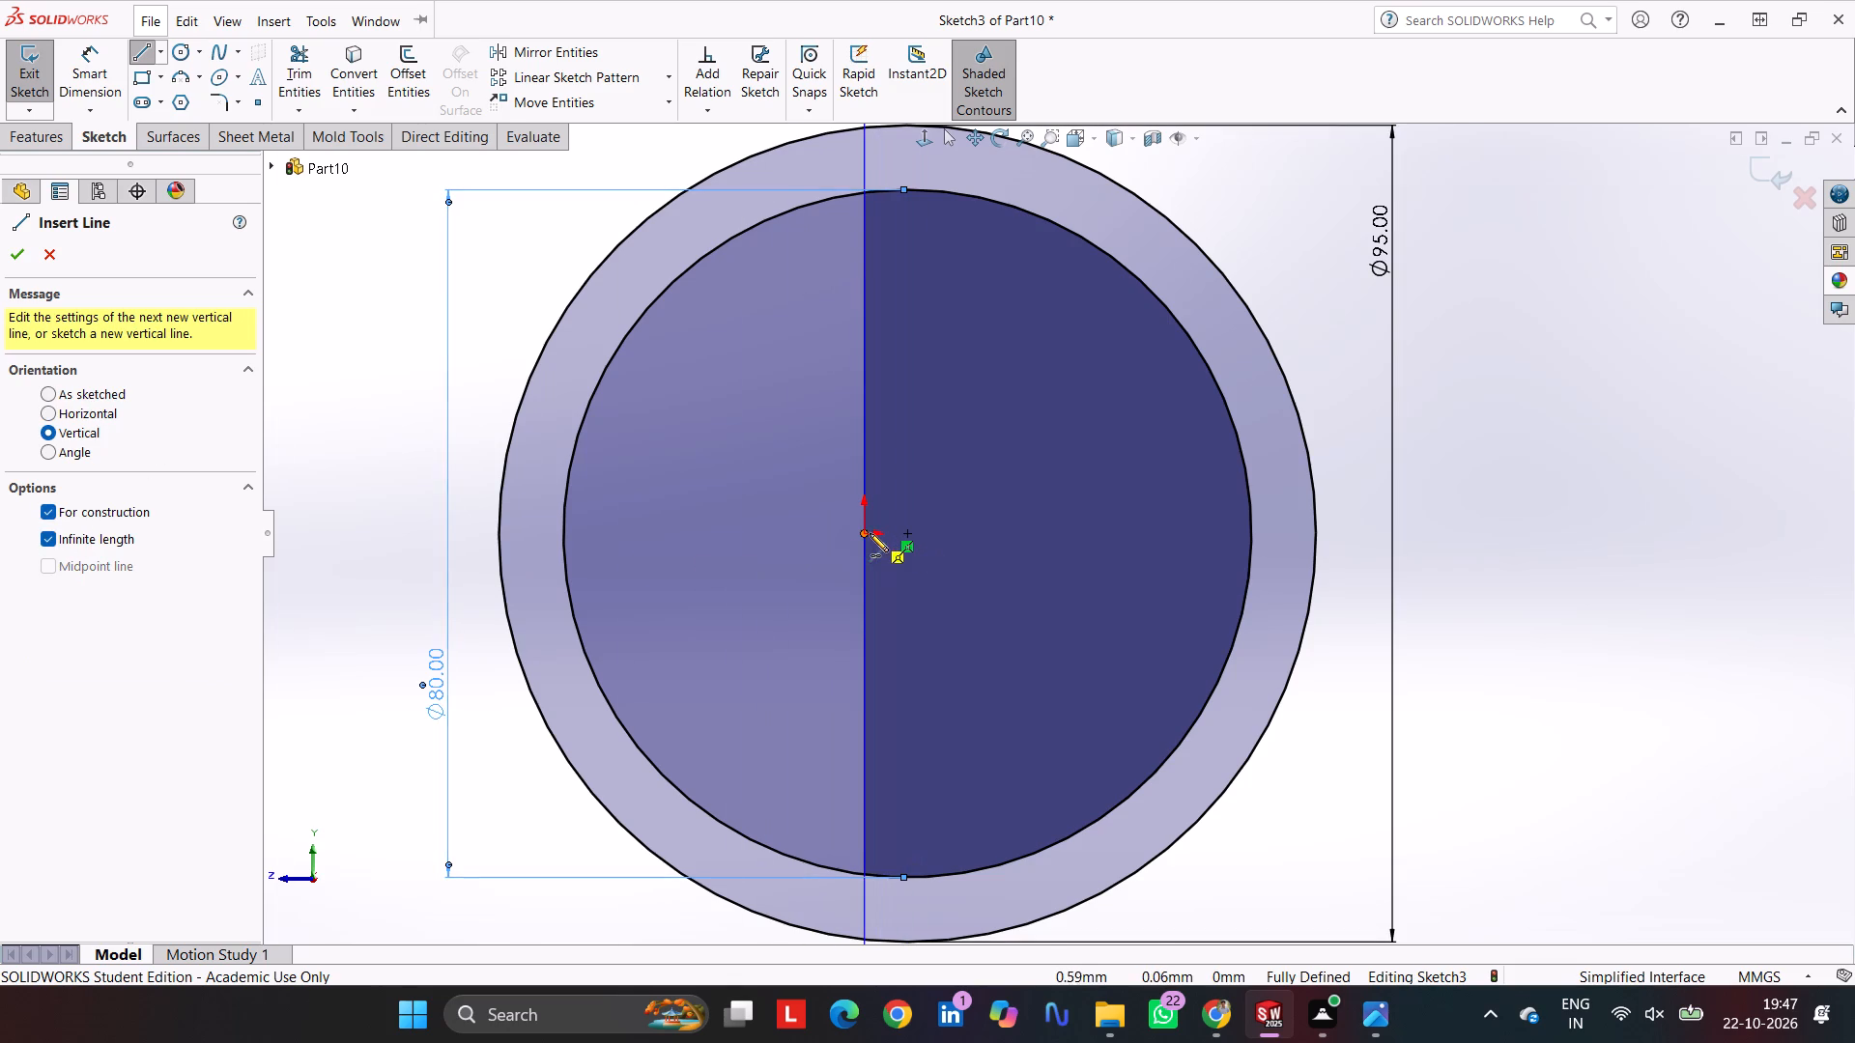
left_click(866, 534)
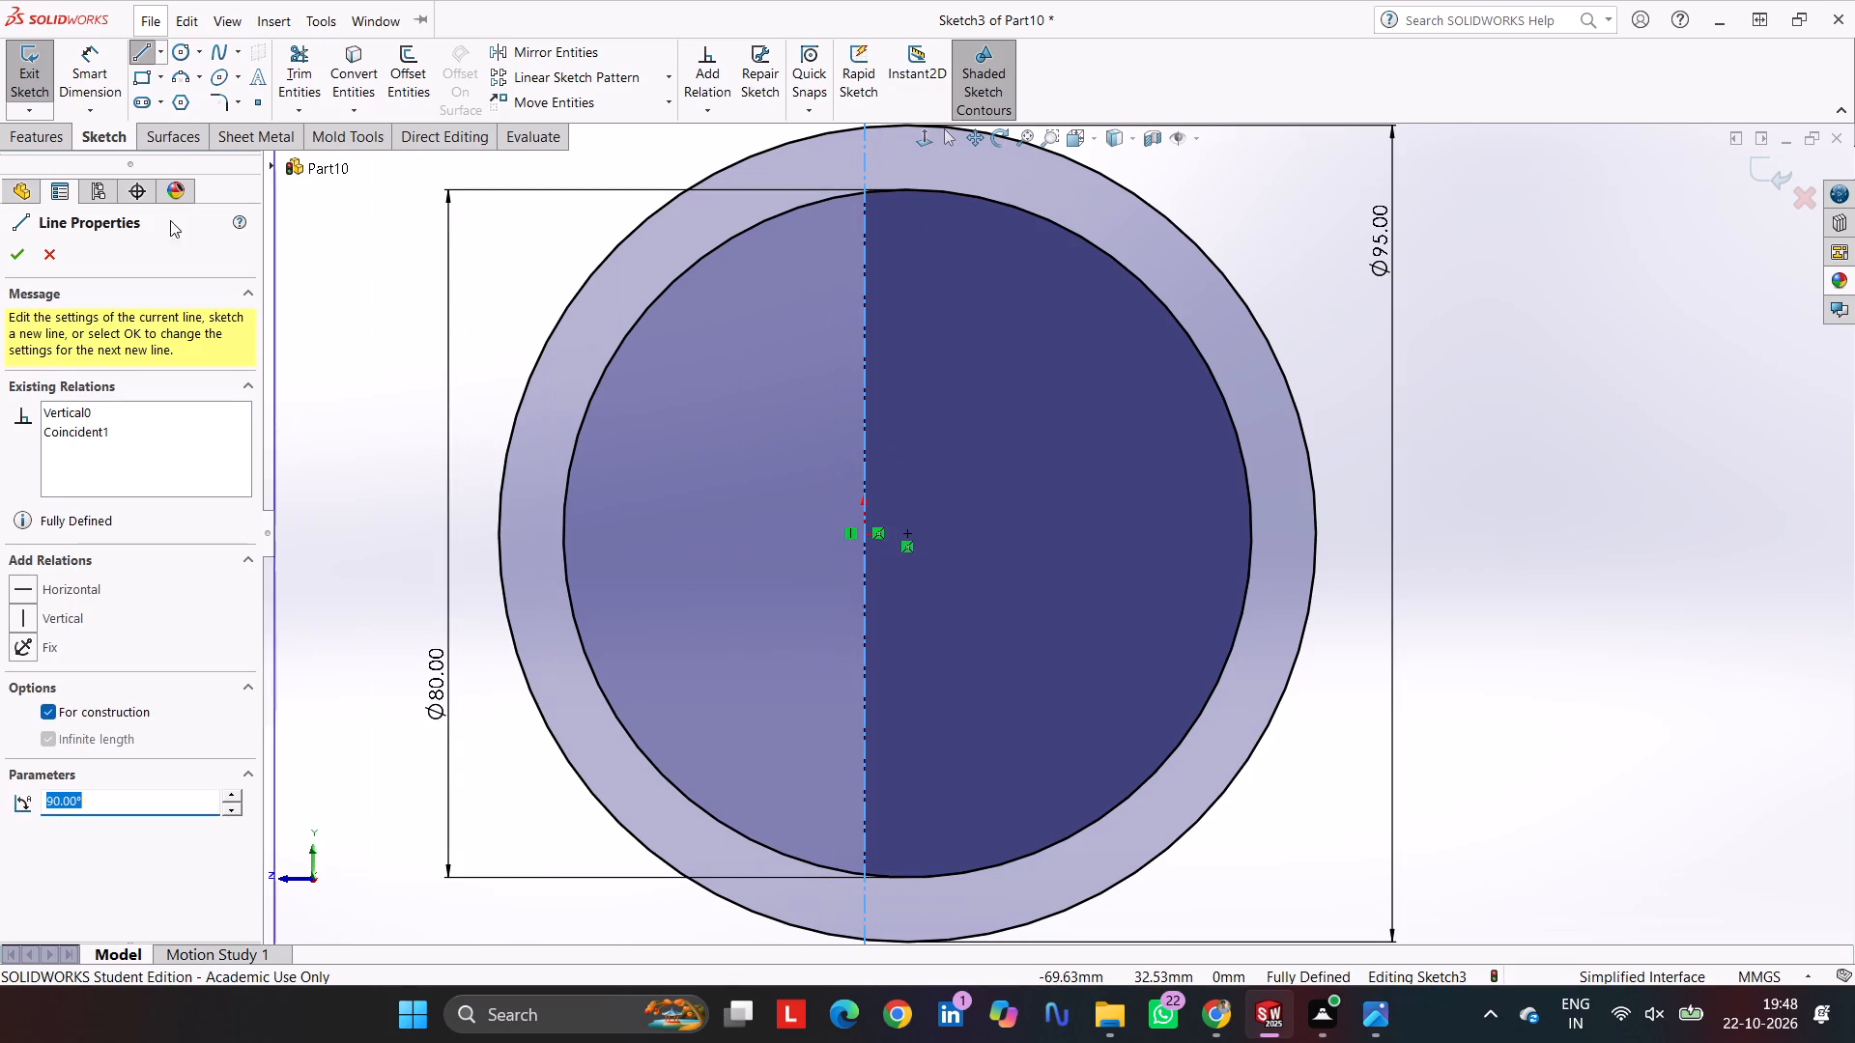
Power trim both circles' arcs on the side of the construction line away from the body.
left_click(314, 53)
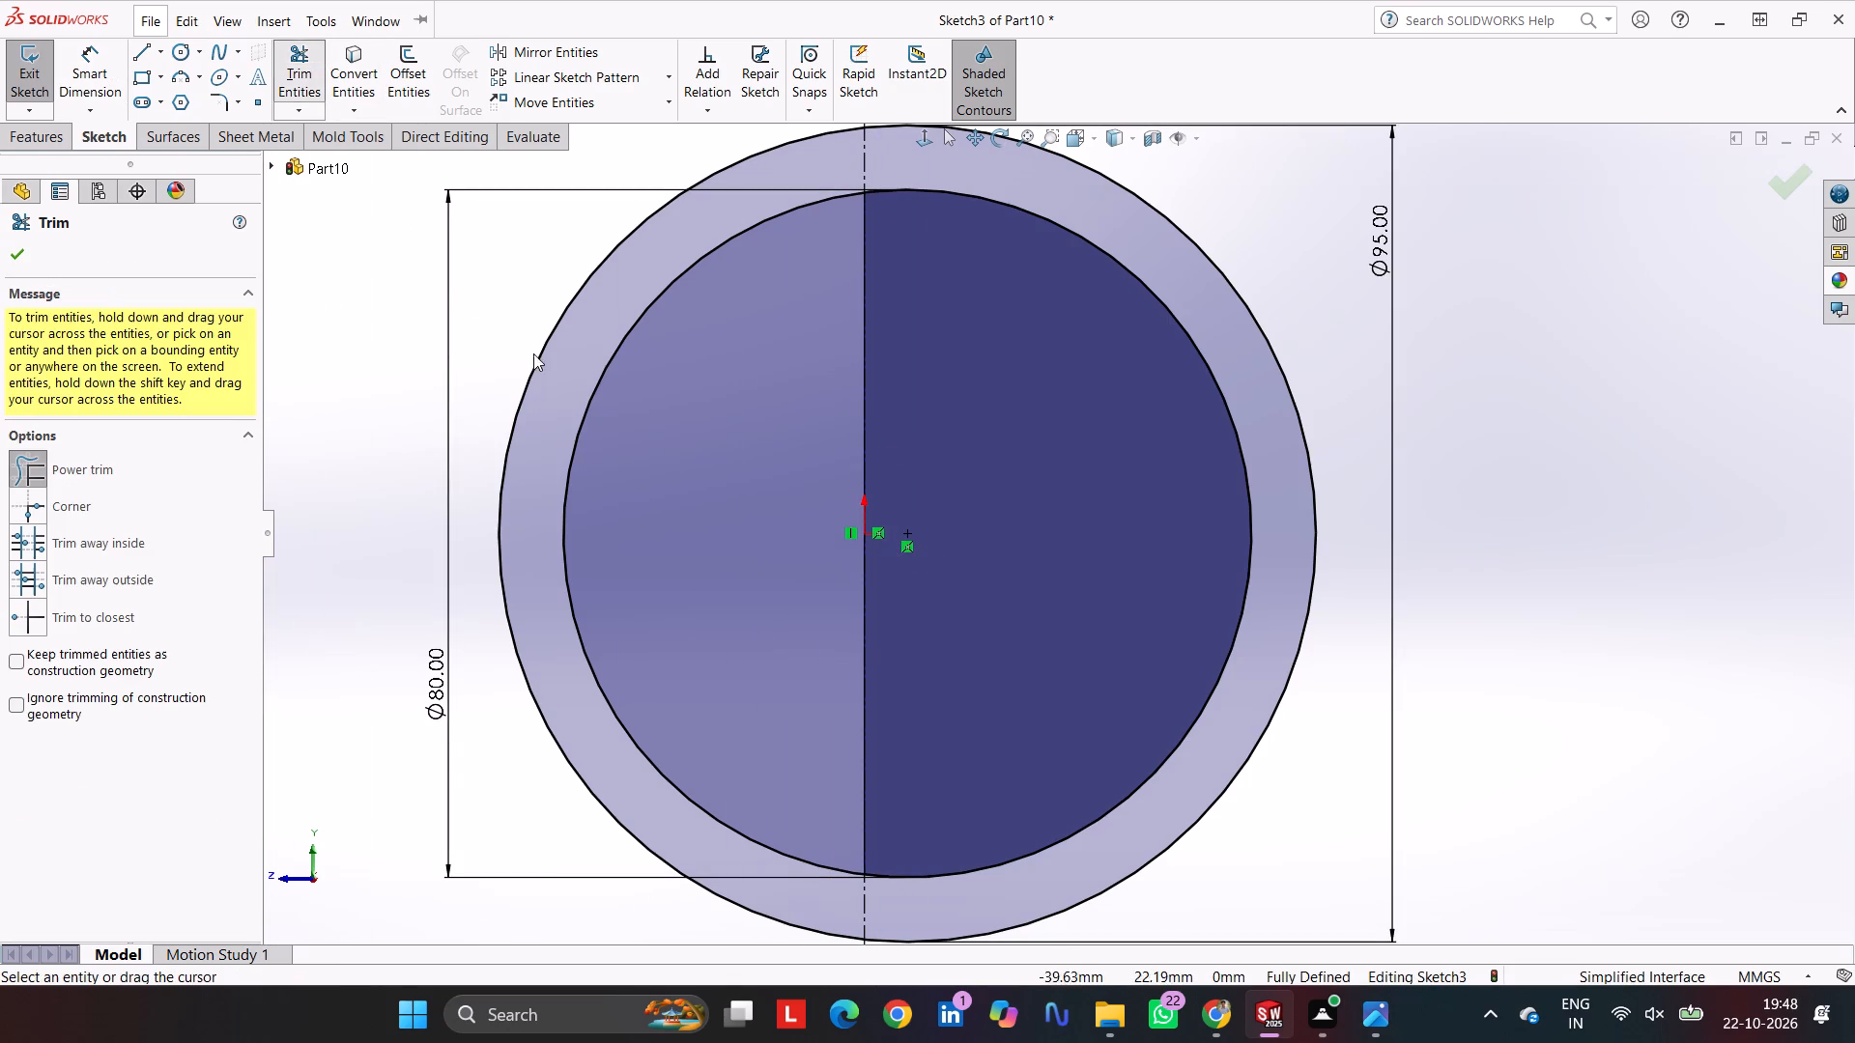
left_click_drag(697, 446, 485, 361)
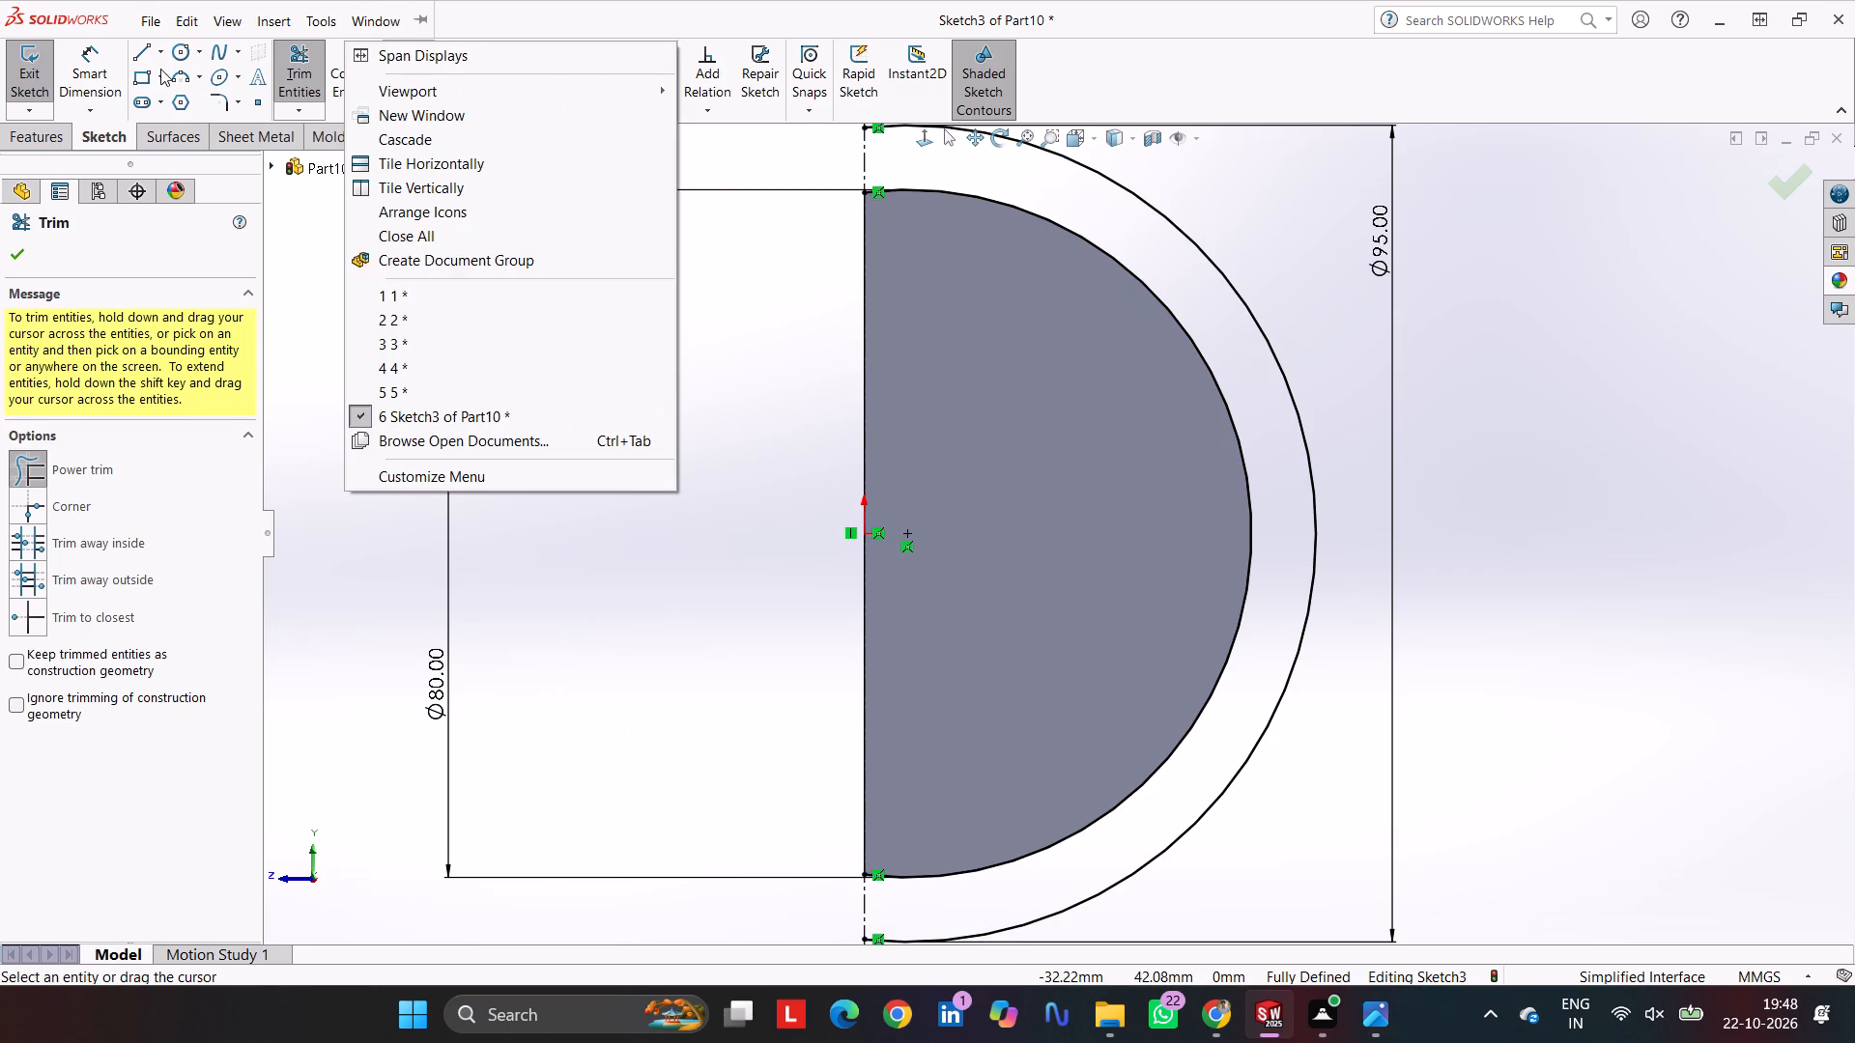
Close the ring profile with two vertical lines about 7.55 mm long joining the inner and outer arc ends.
left_click(148, 51)
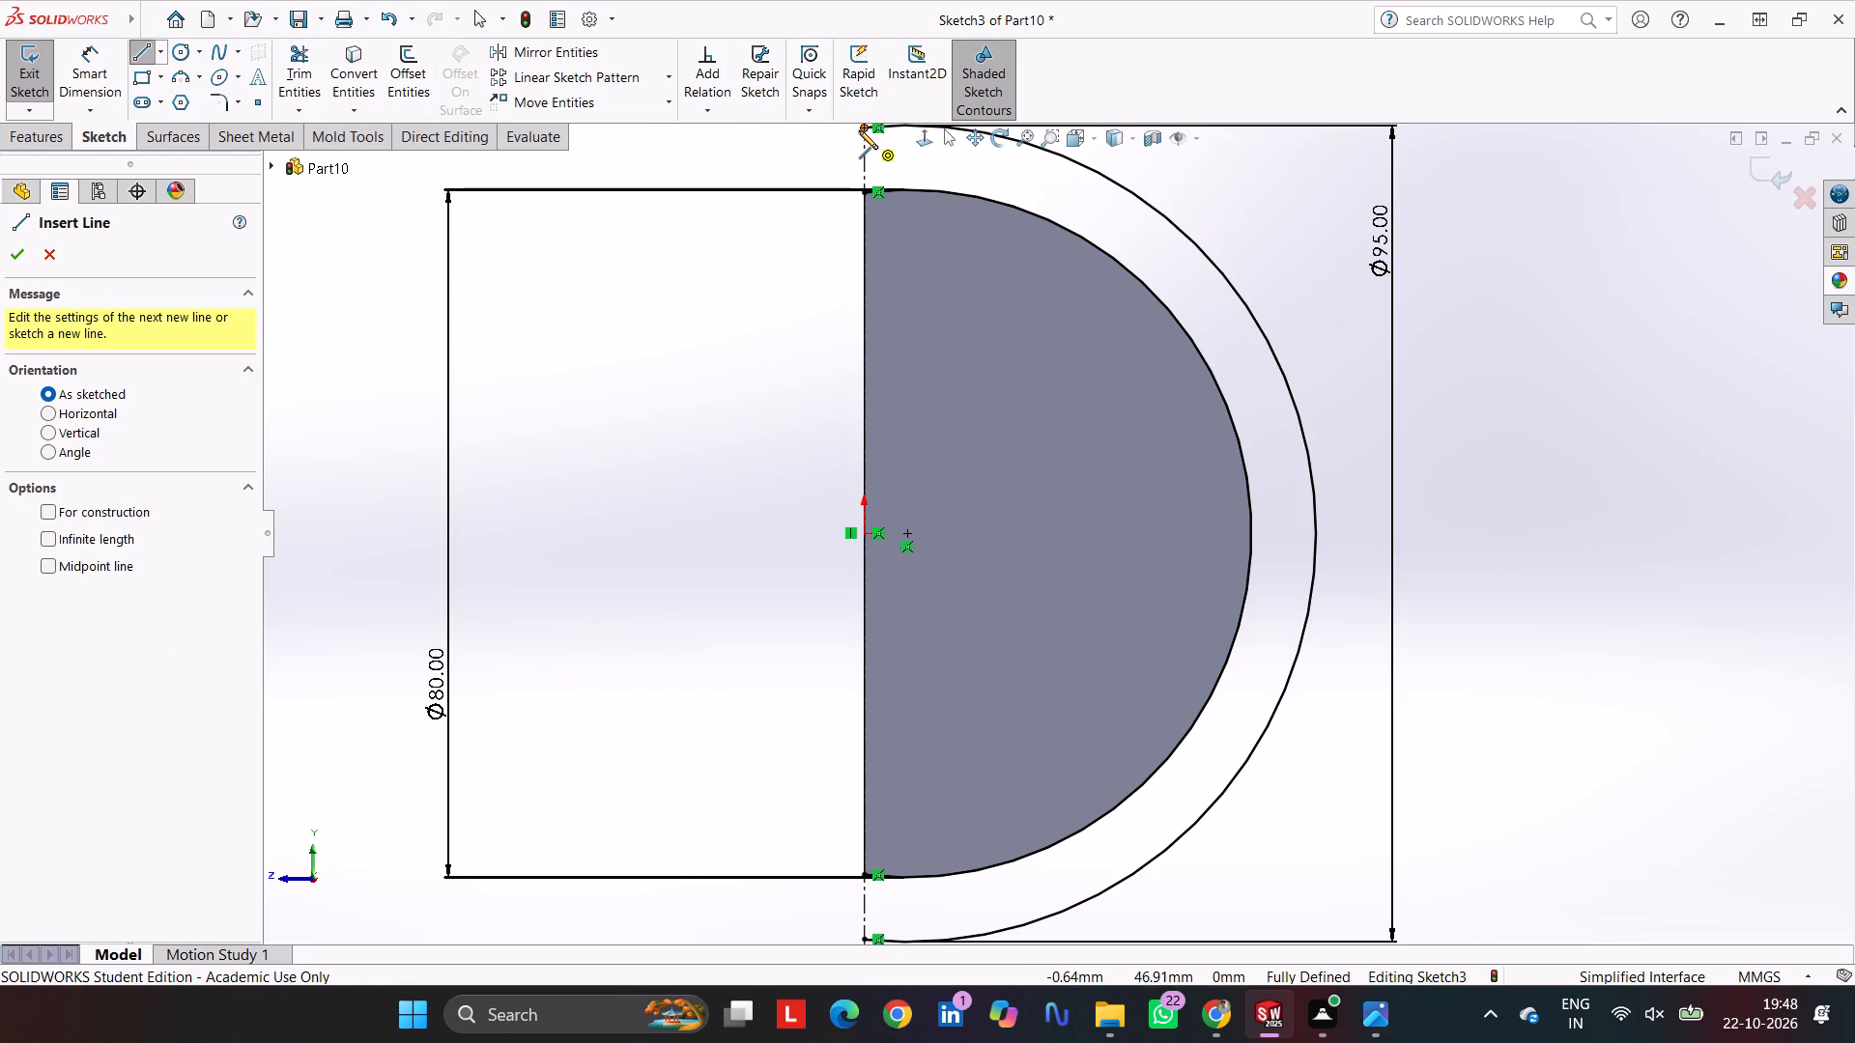
left_click(859, 129)
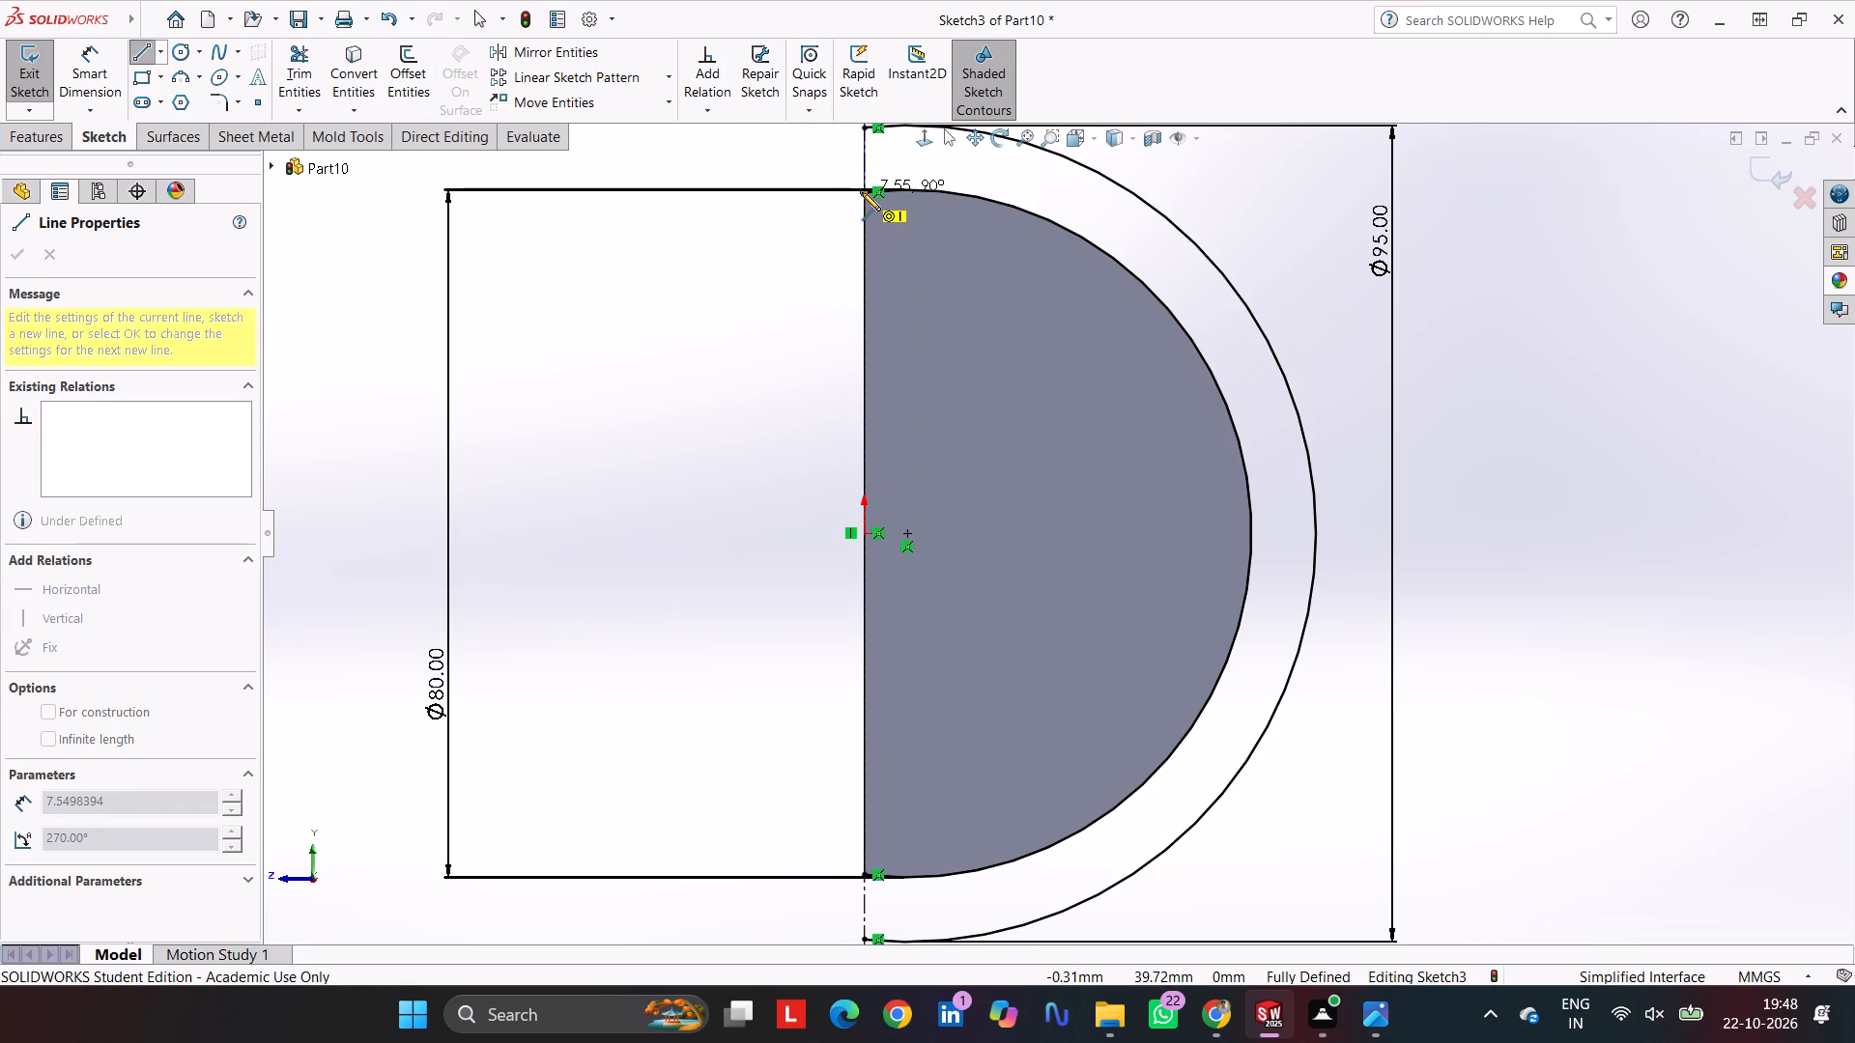
left_click(862, 192)
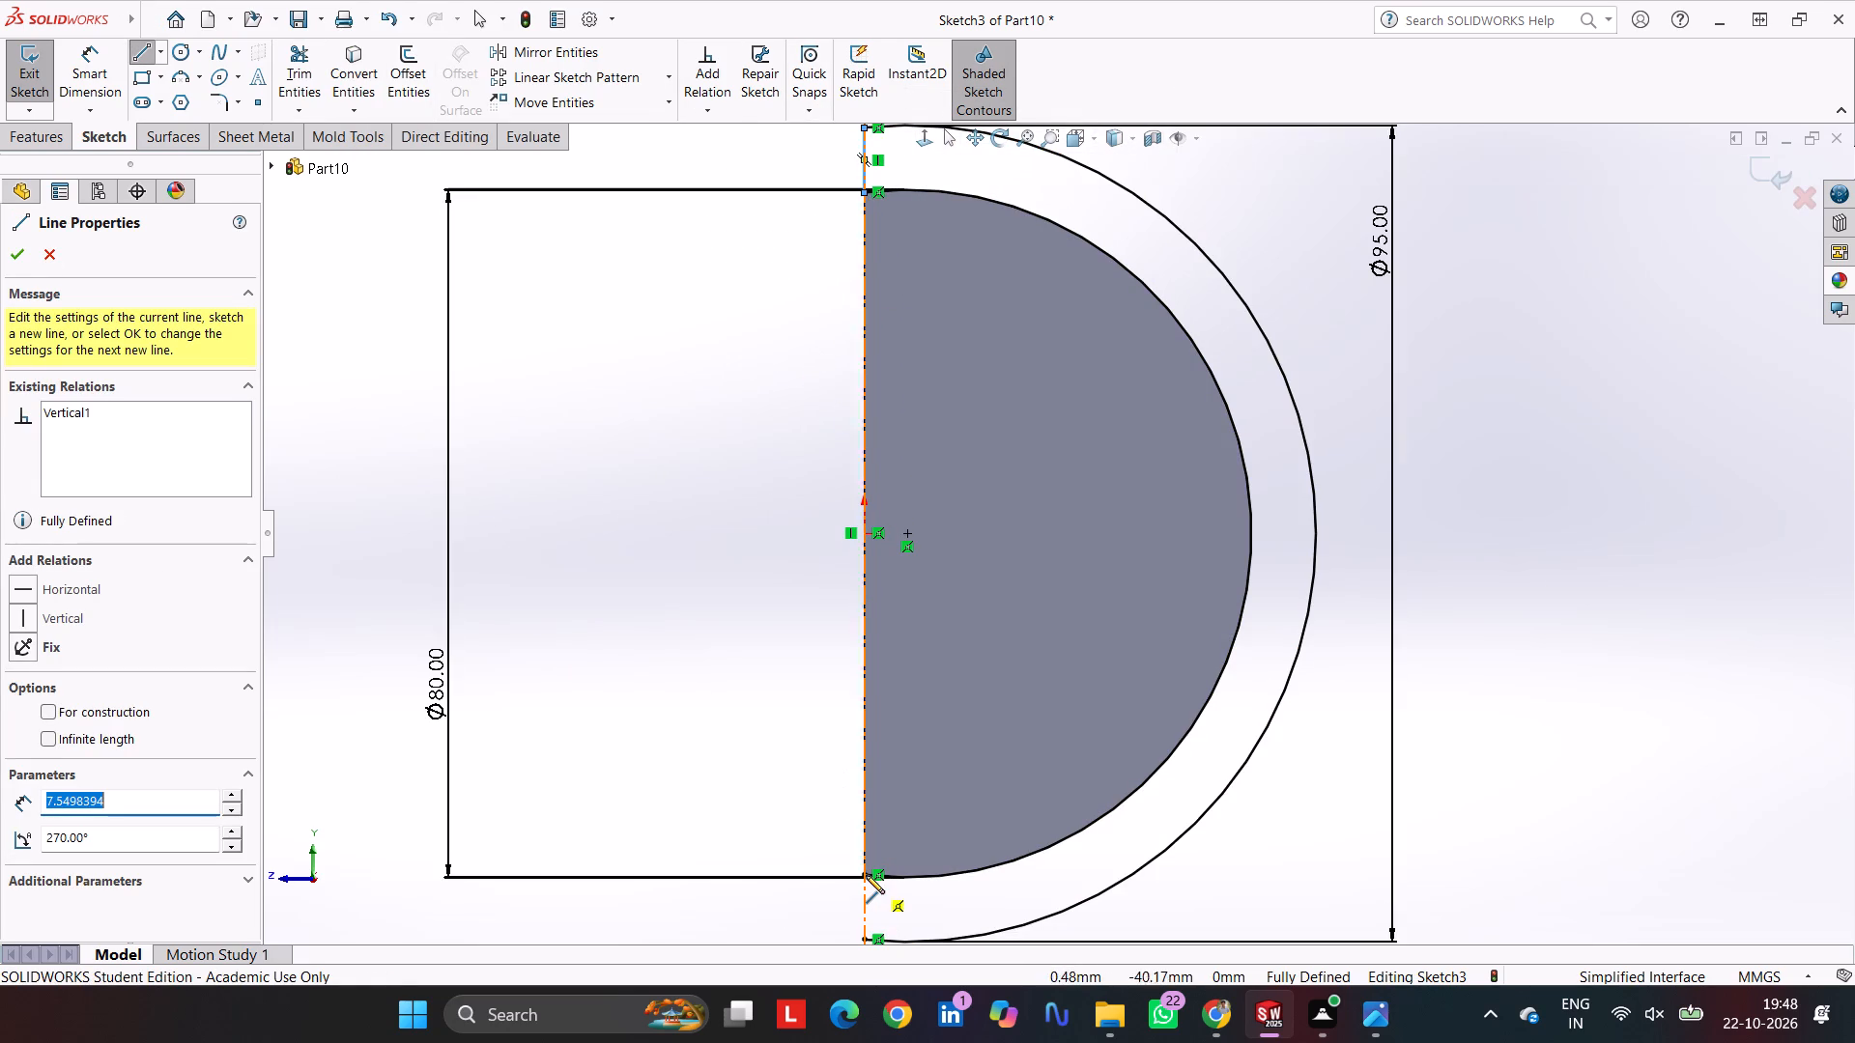
left_click(865, 874)
left_click(863, 936)
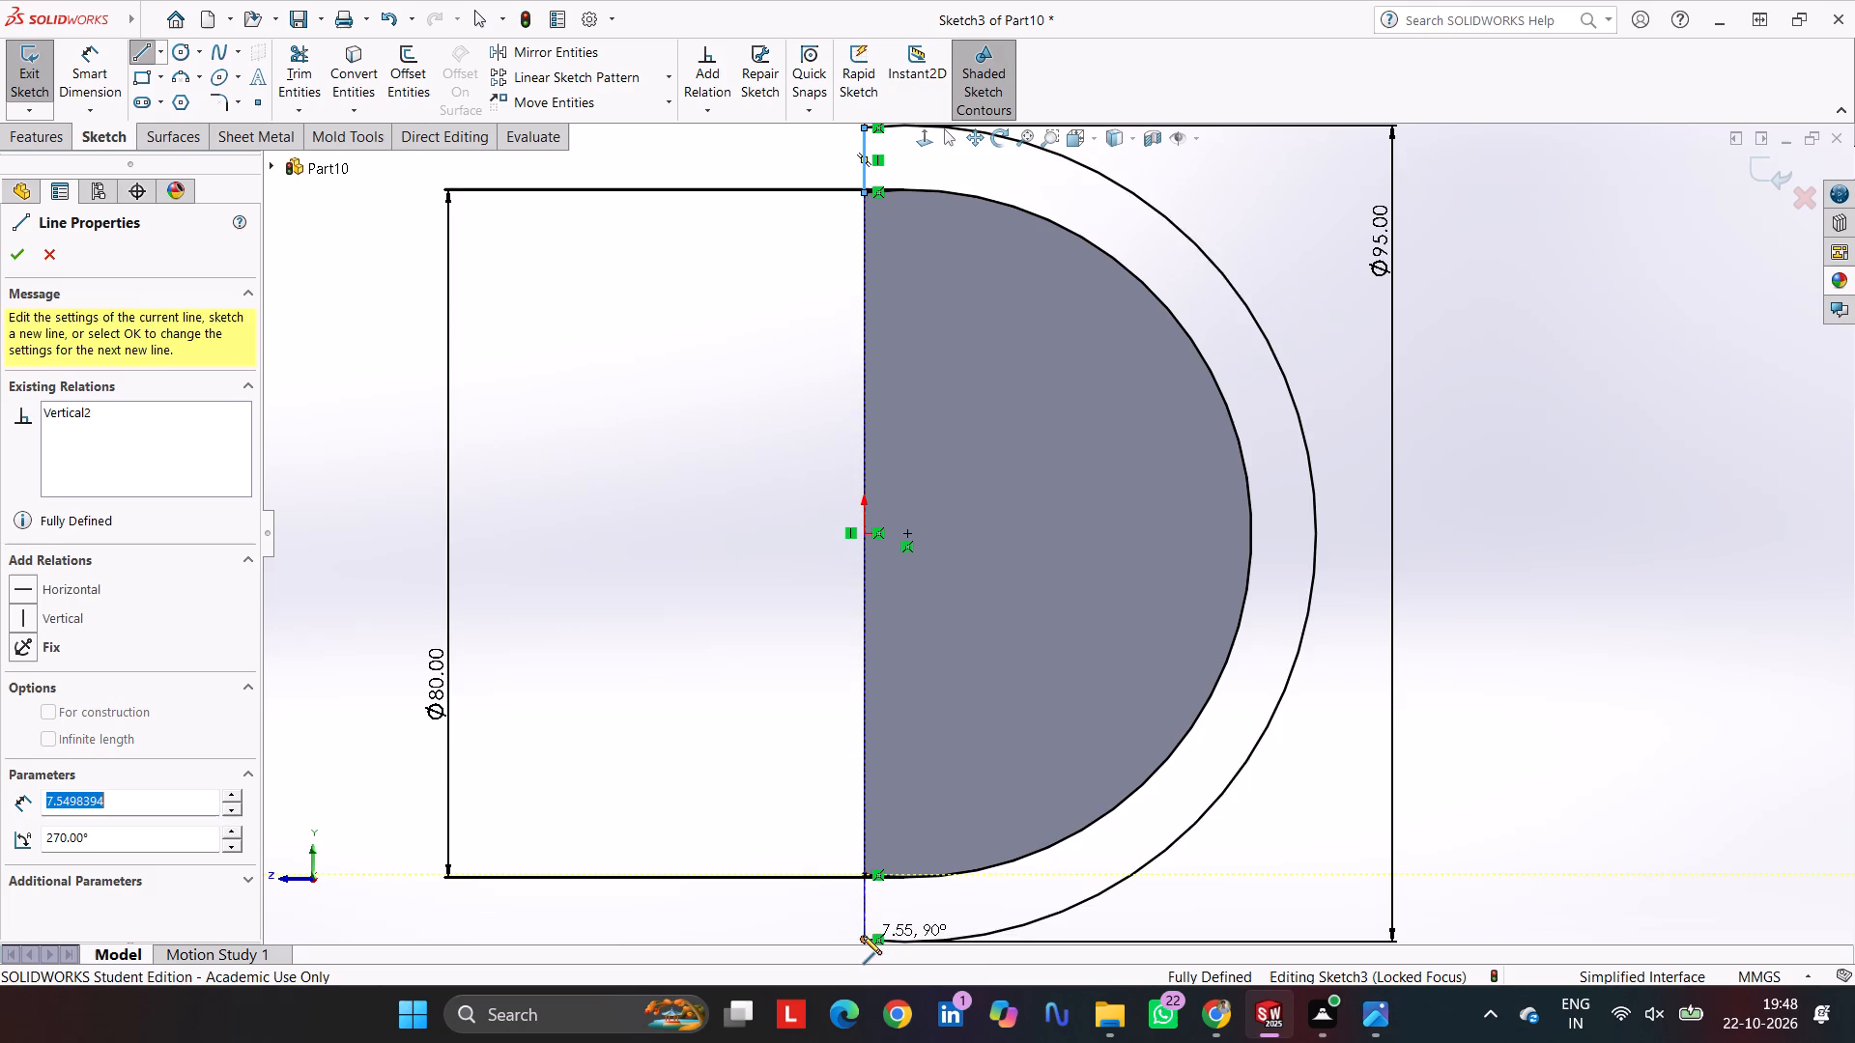
left_click(14, 255)
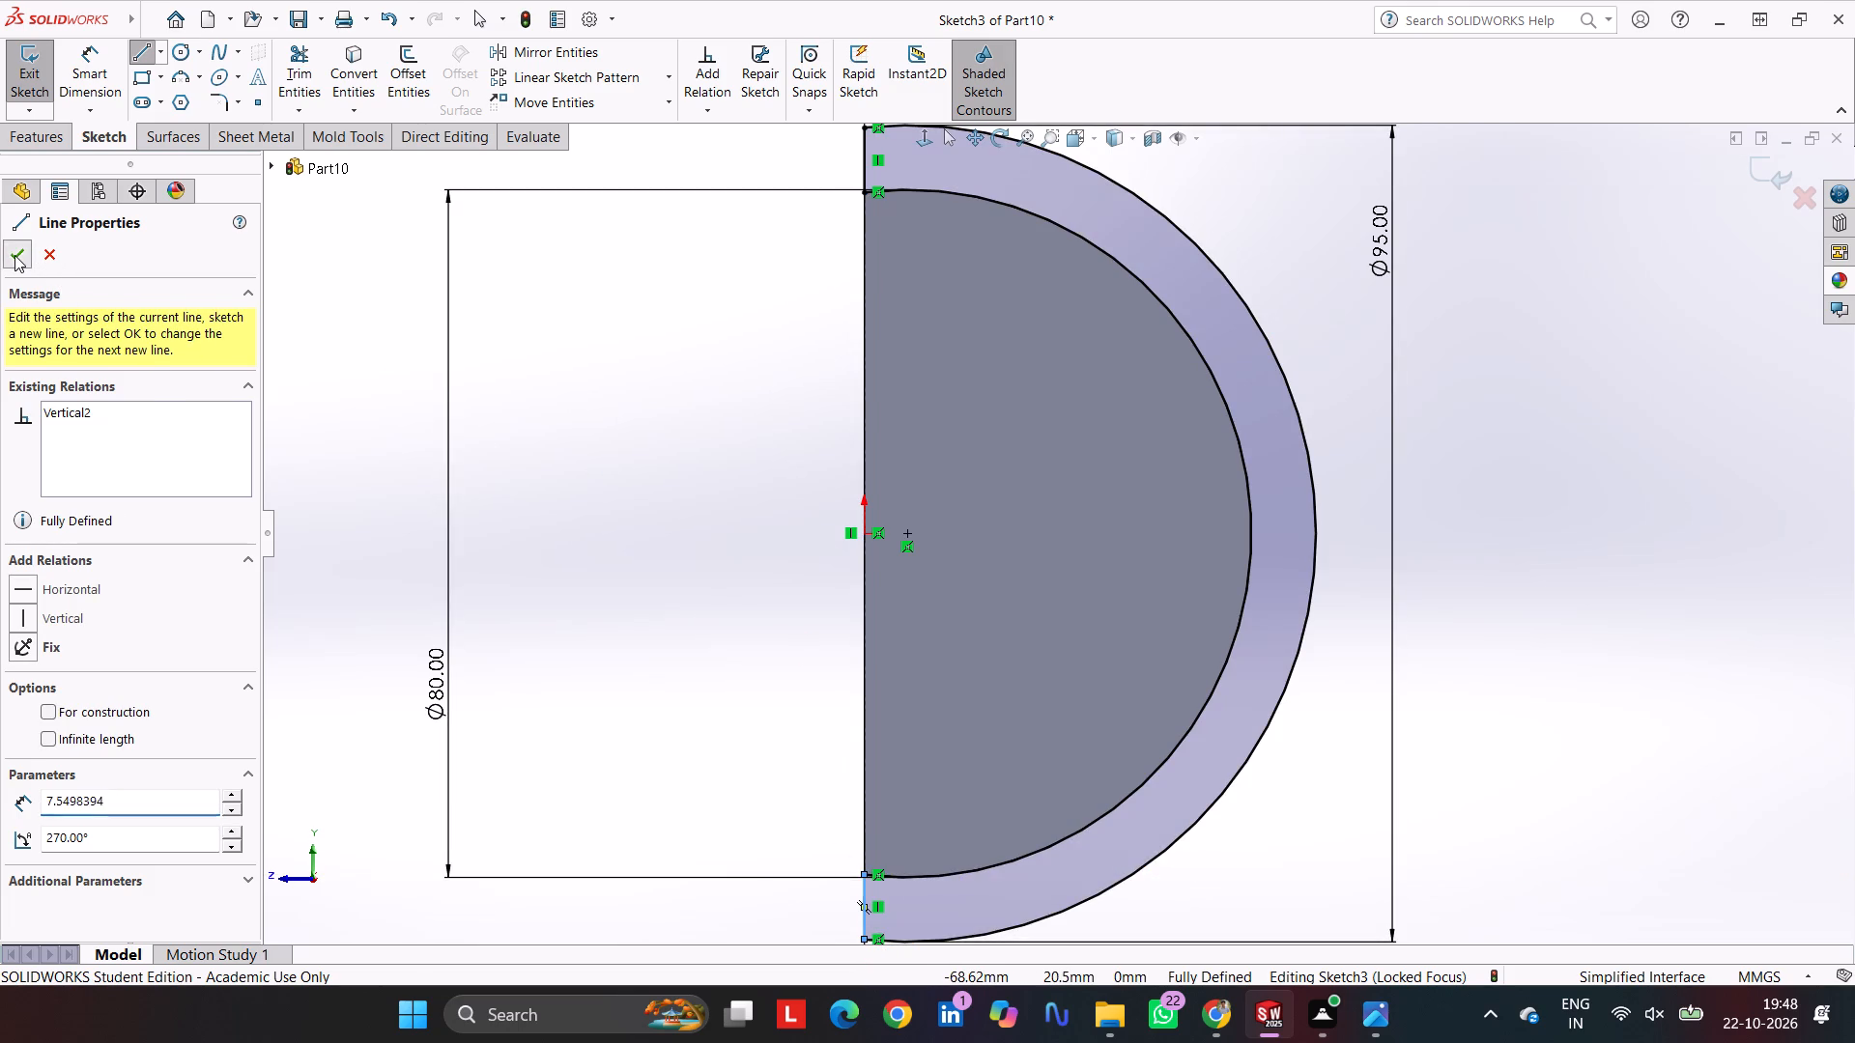
left_click(21, 257)
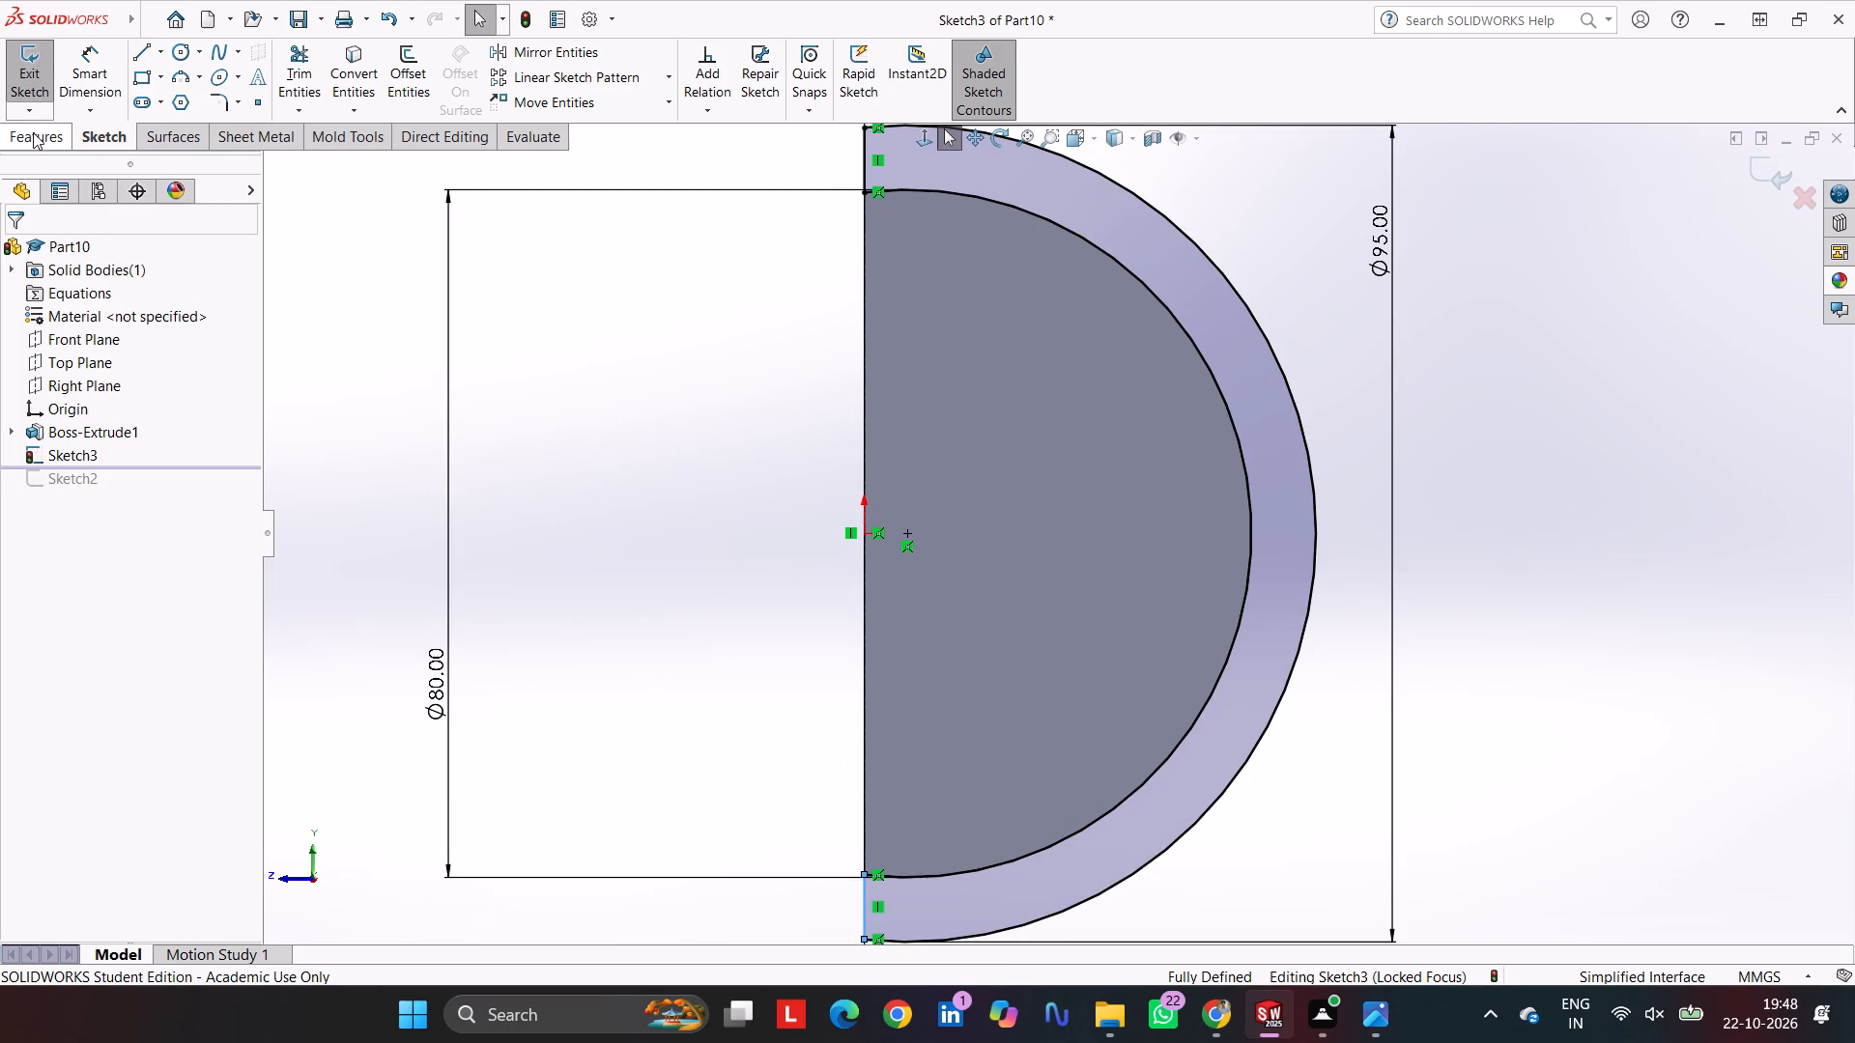
Extrude the closed half-ring profile with the Blind end condition to a depth of 8 mm.
left_click(37, 126)
left_click(49, 74)
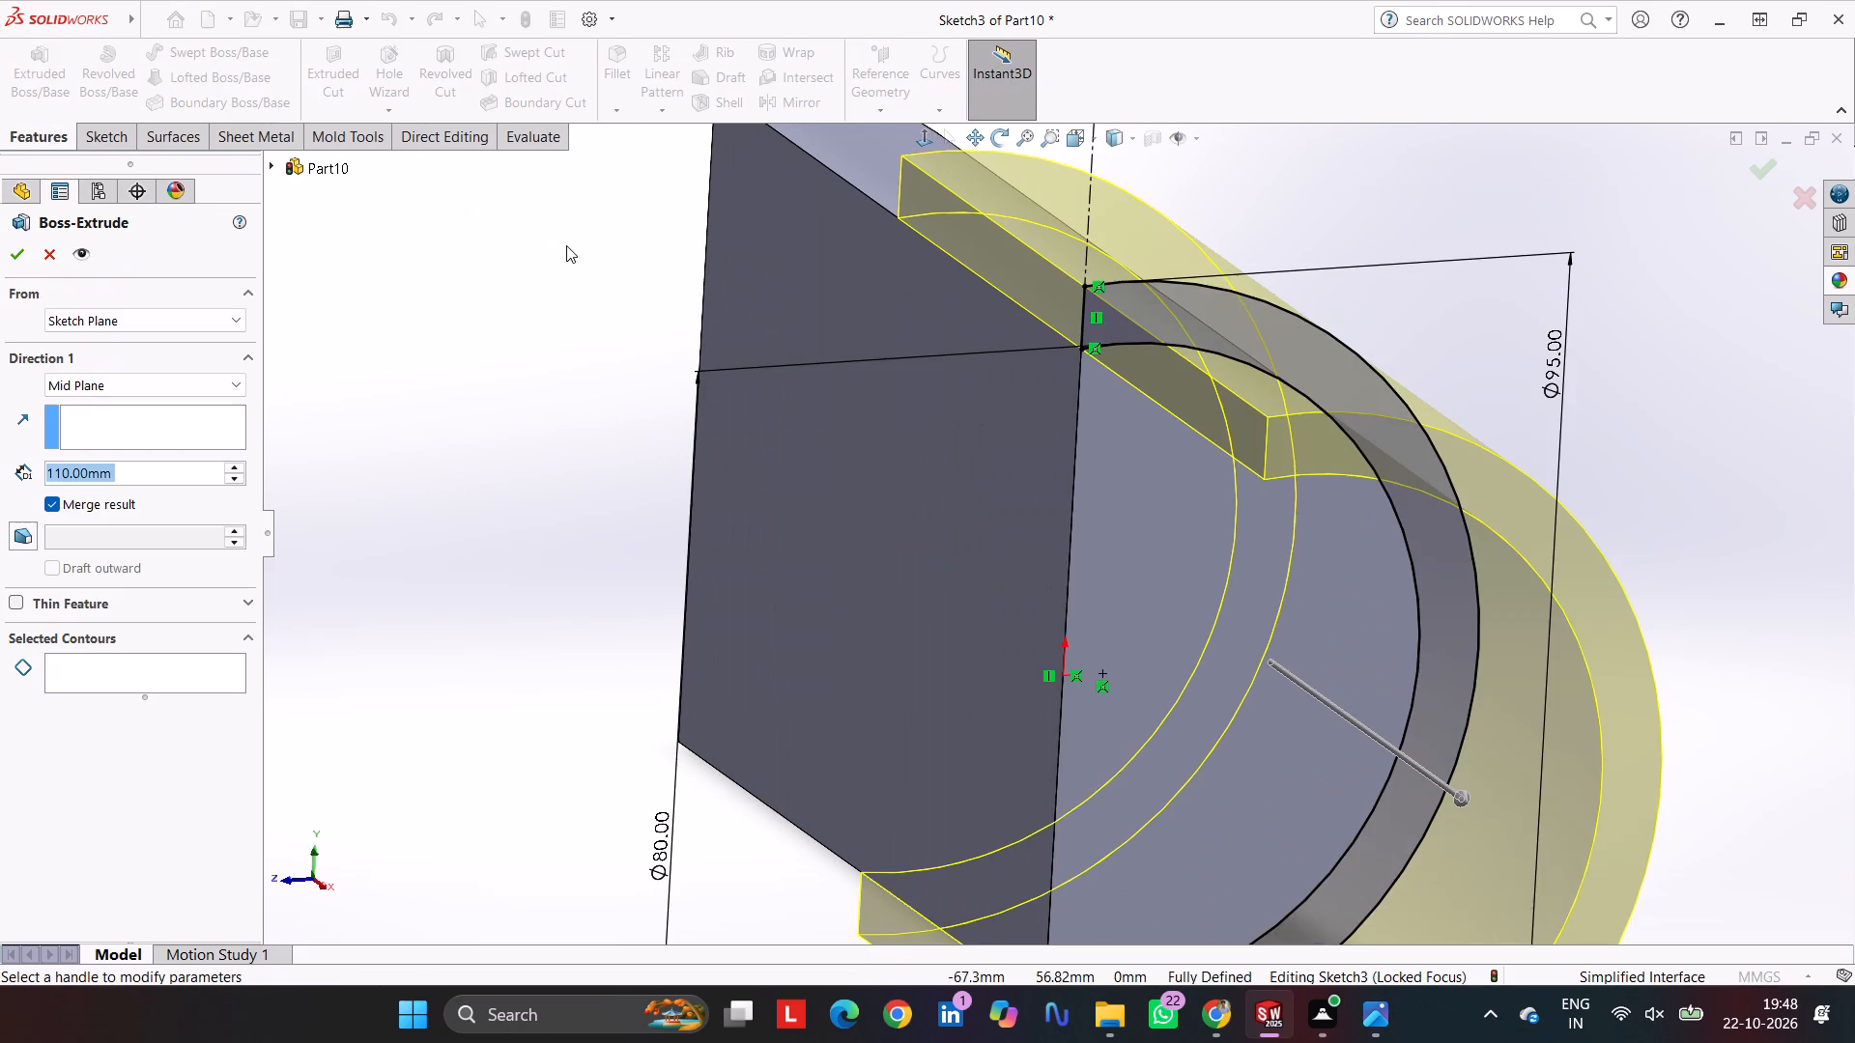
left_click(151, 377)
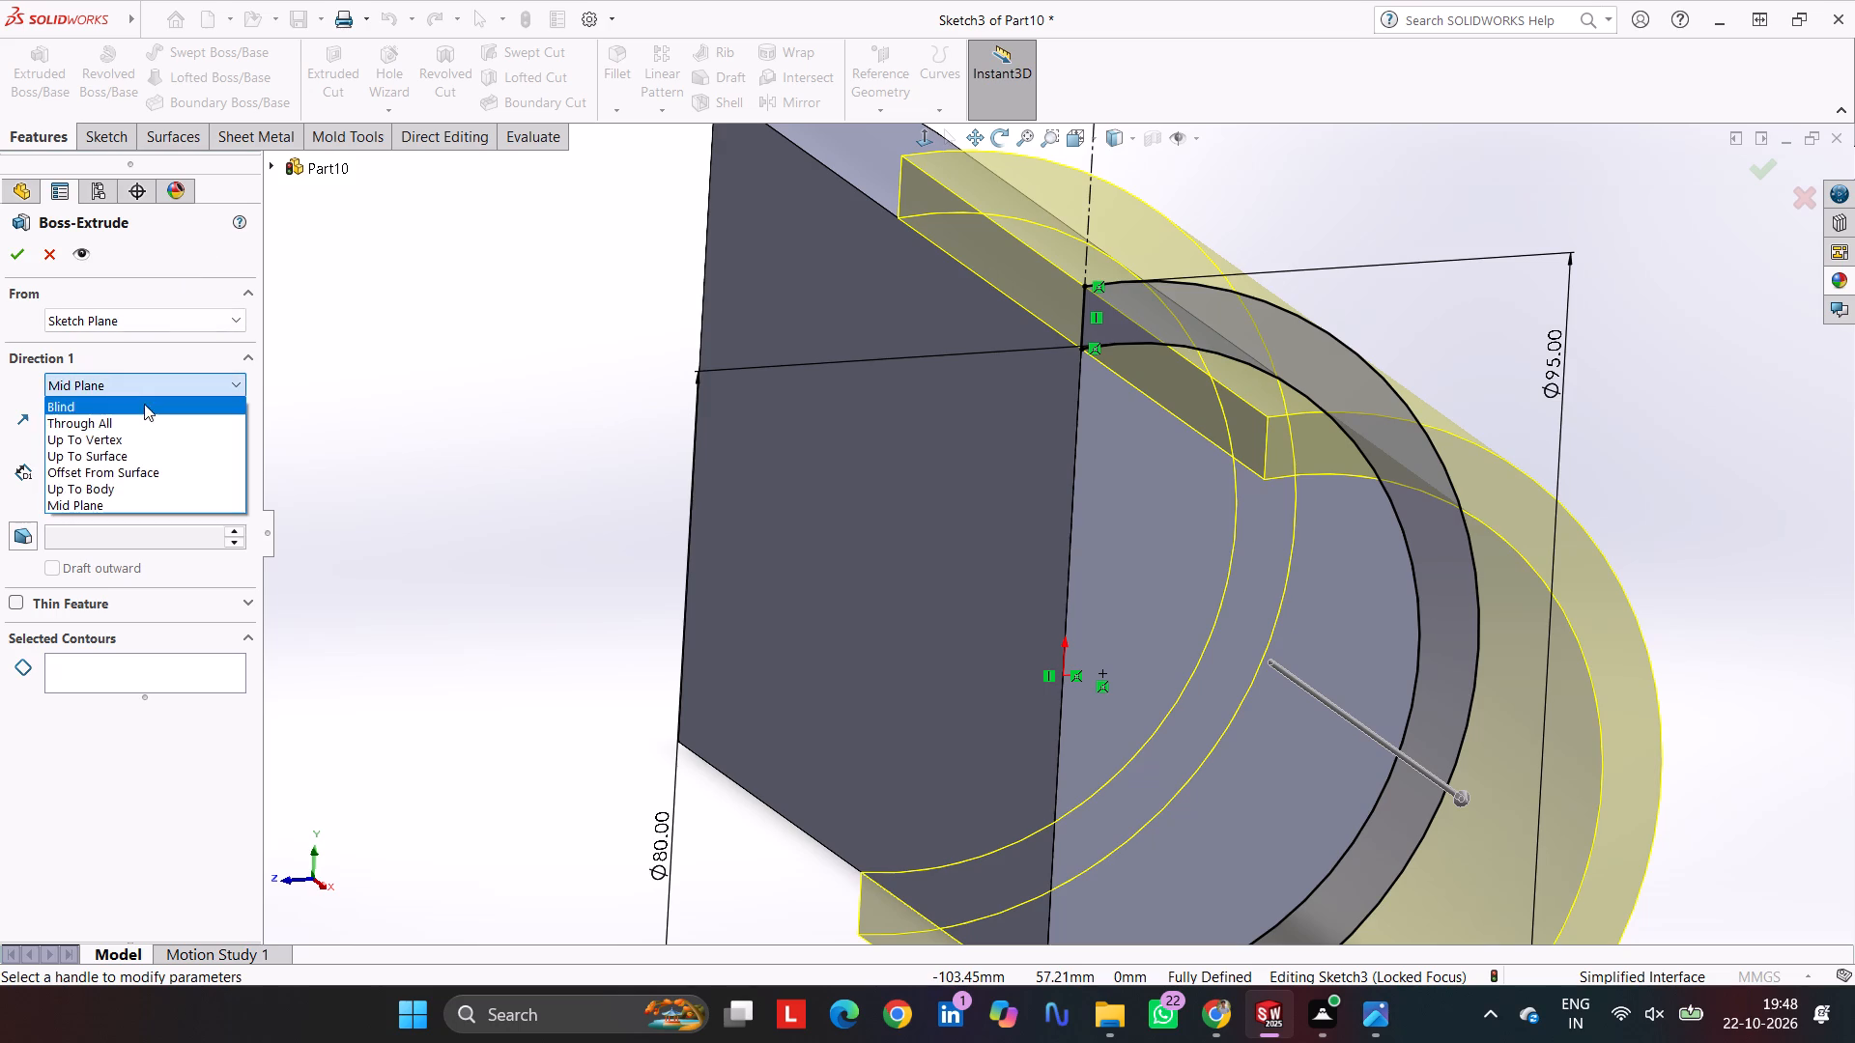
left_click(143, 408)
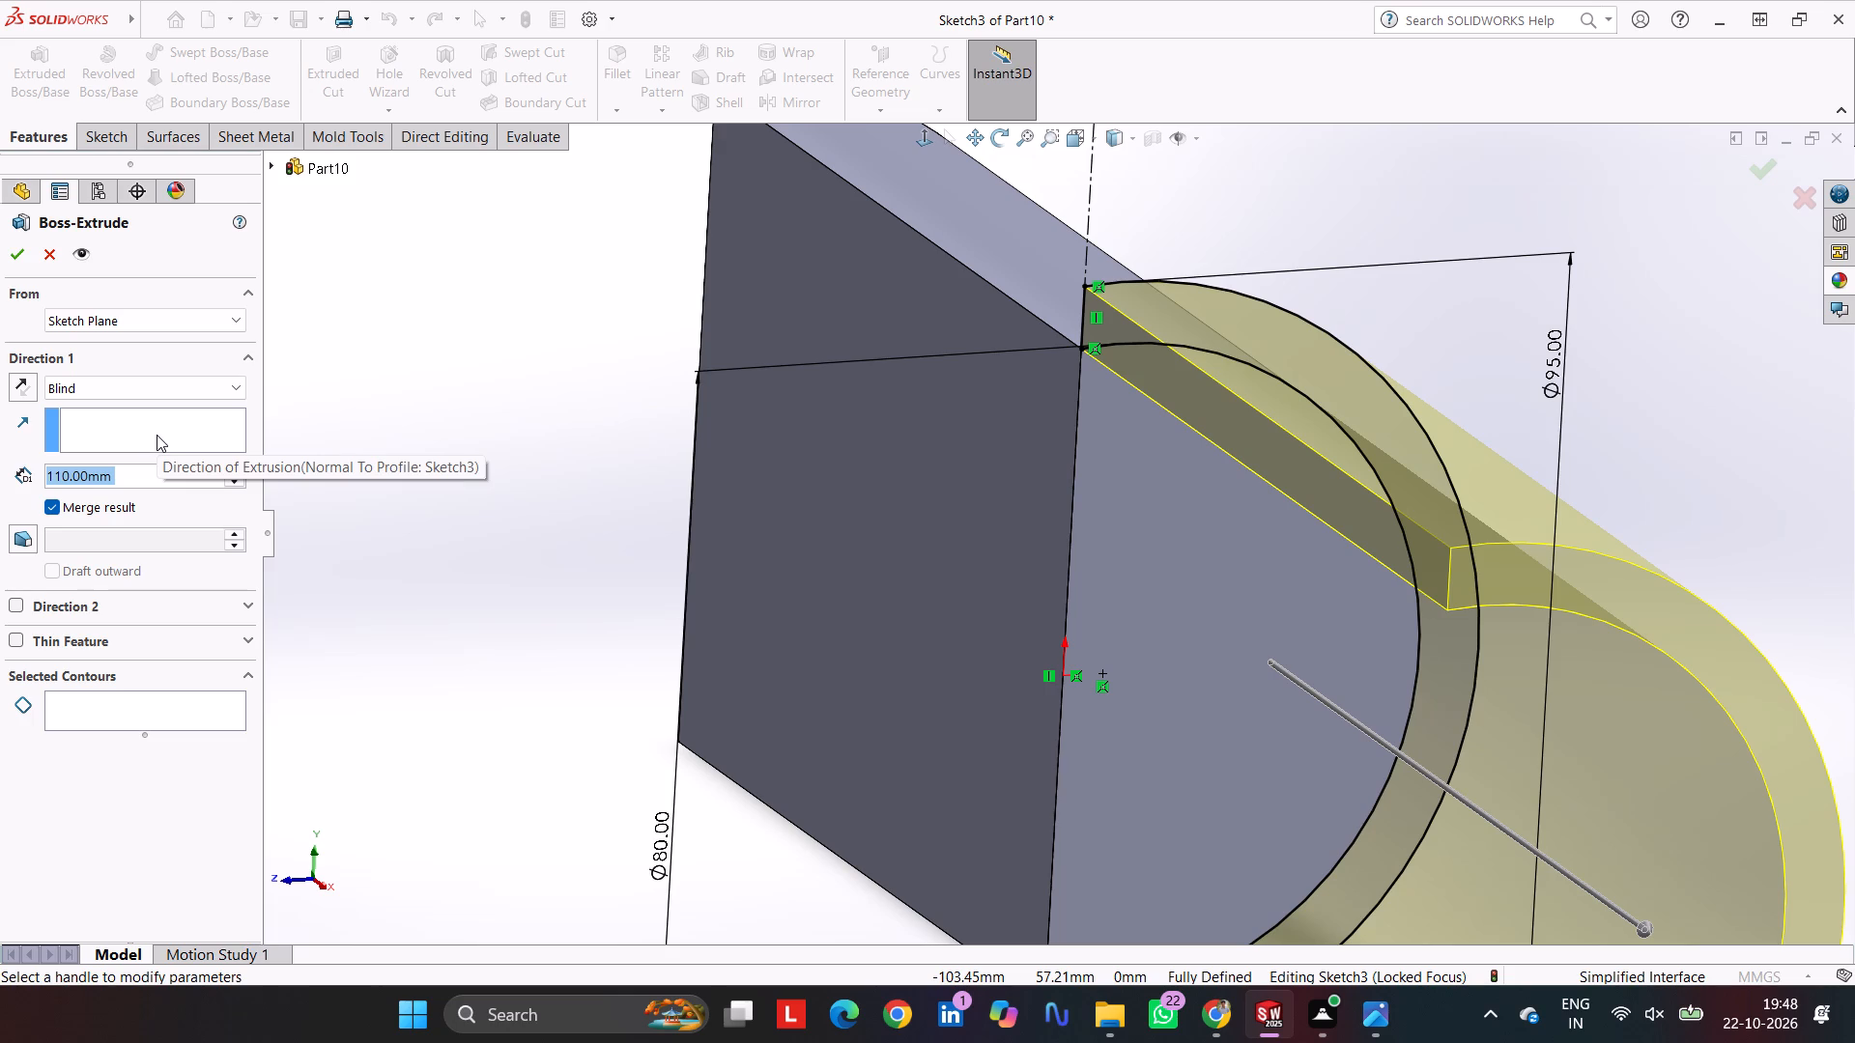
key("8")
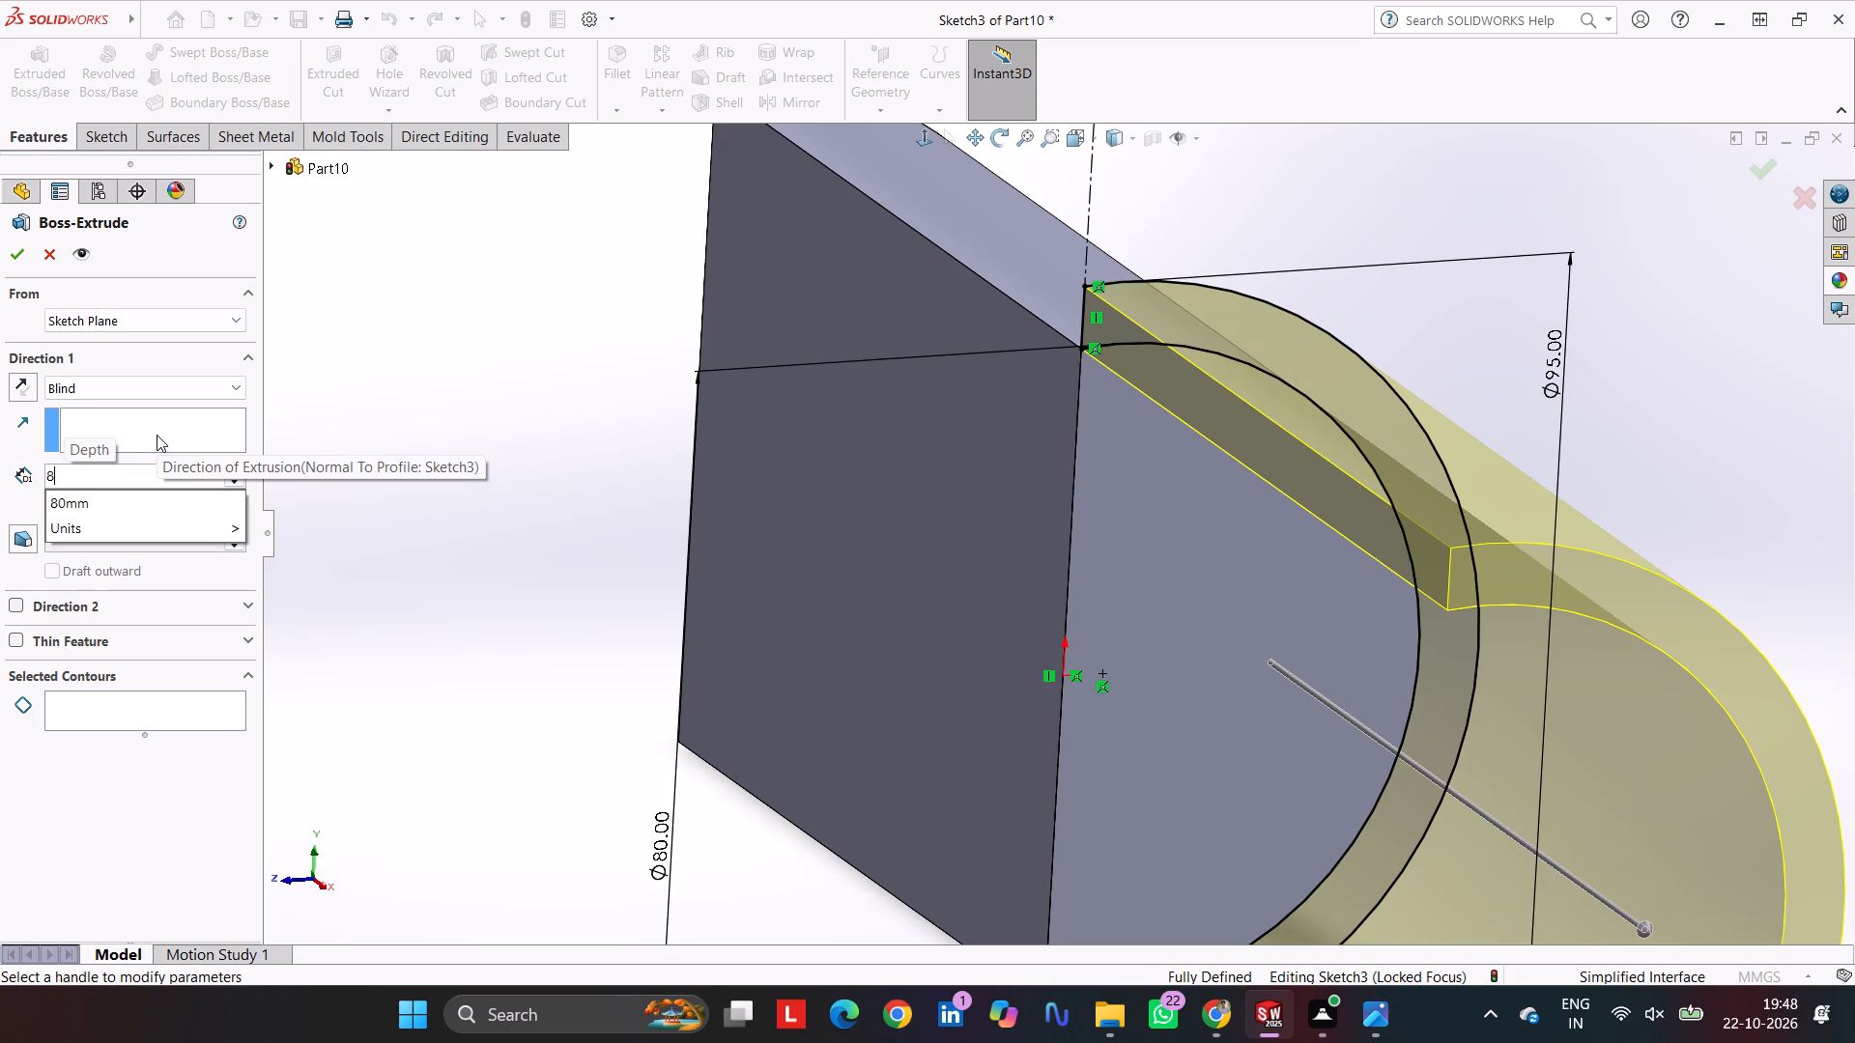
key("Return")
key("Return")
left_click(594, 315)
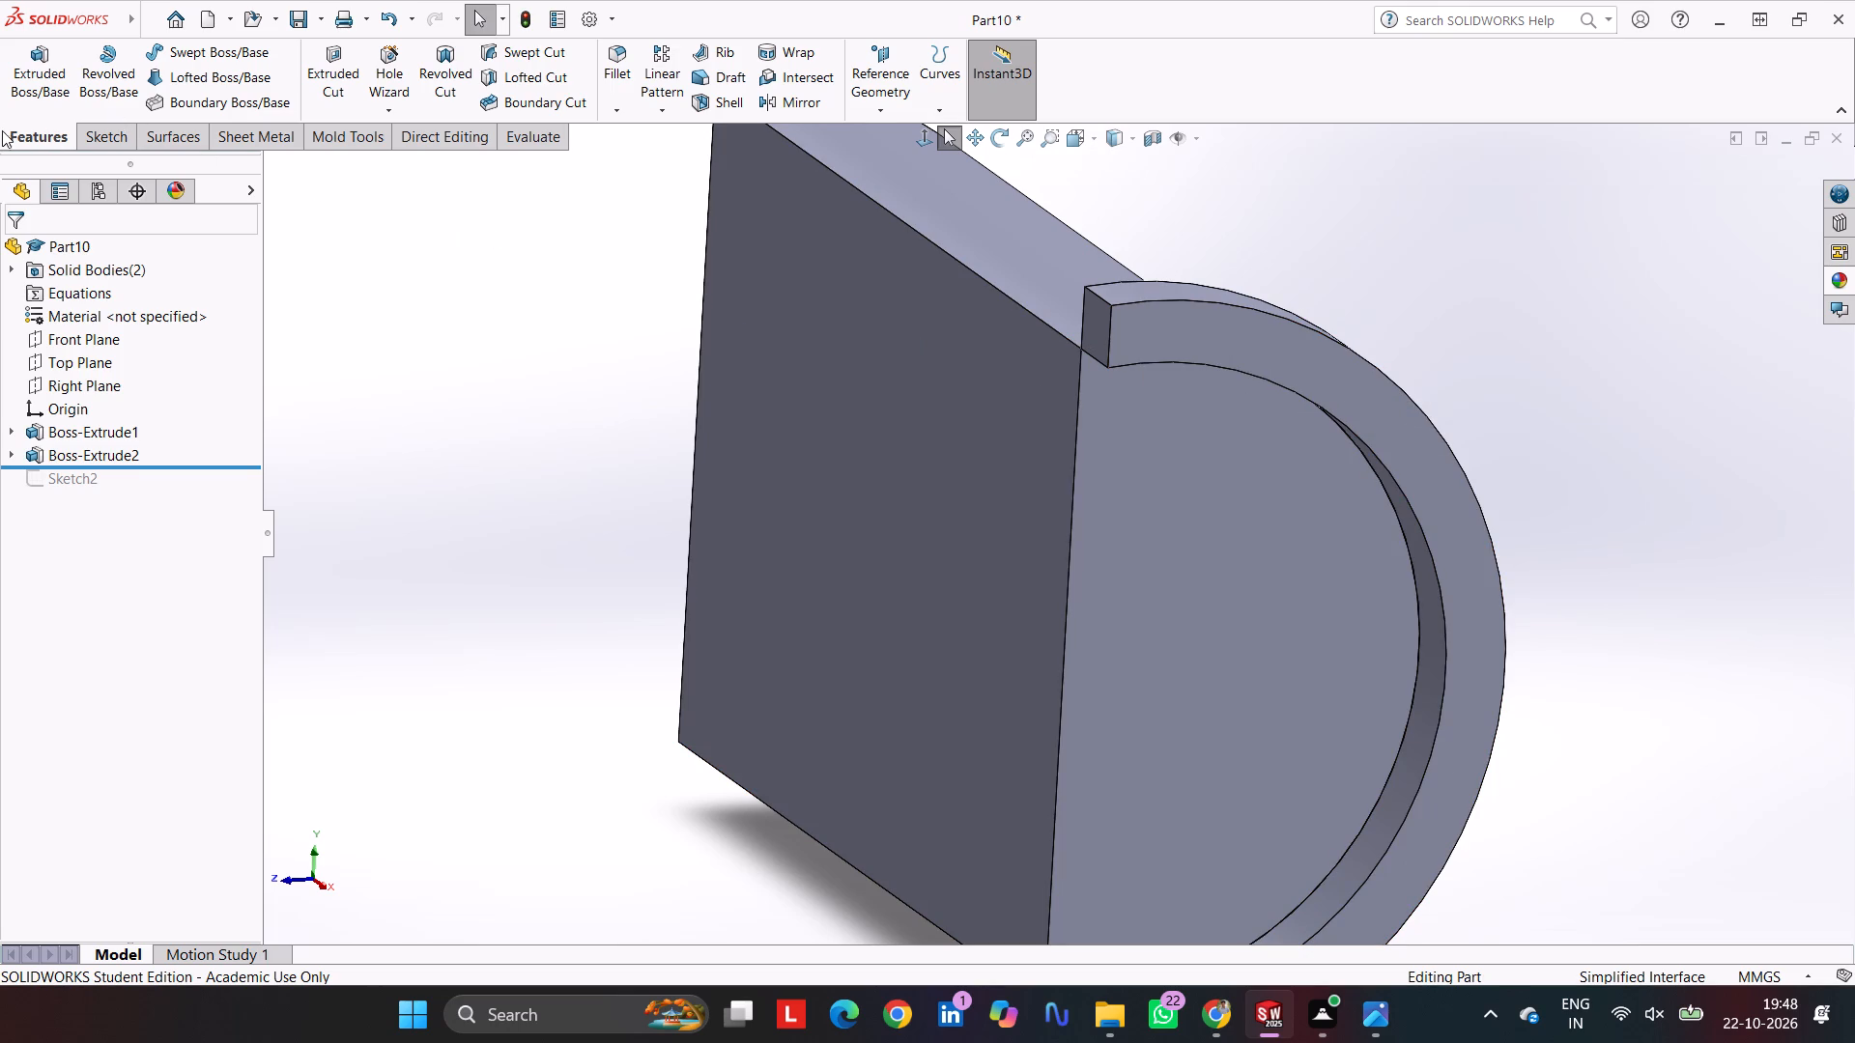
Reopen the end flange's sketch and delete the inner 80 mm arc and both short vertical closing lines.
left_click(99, 448)
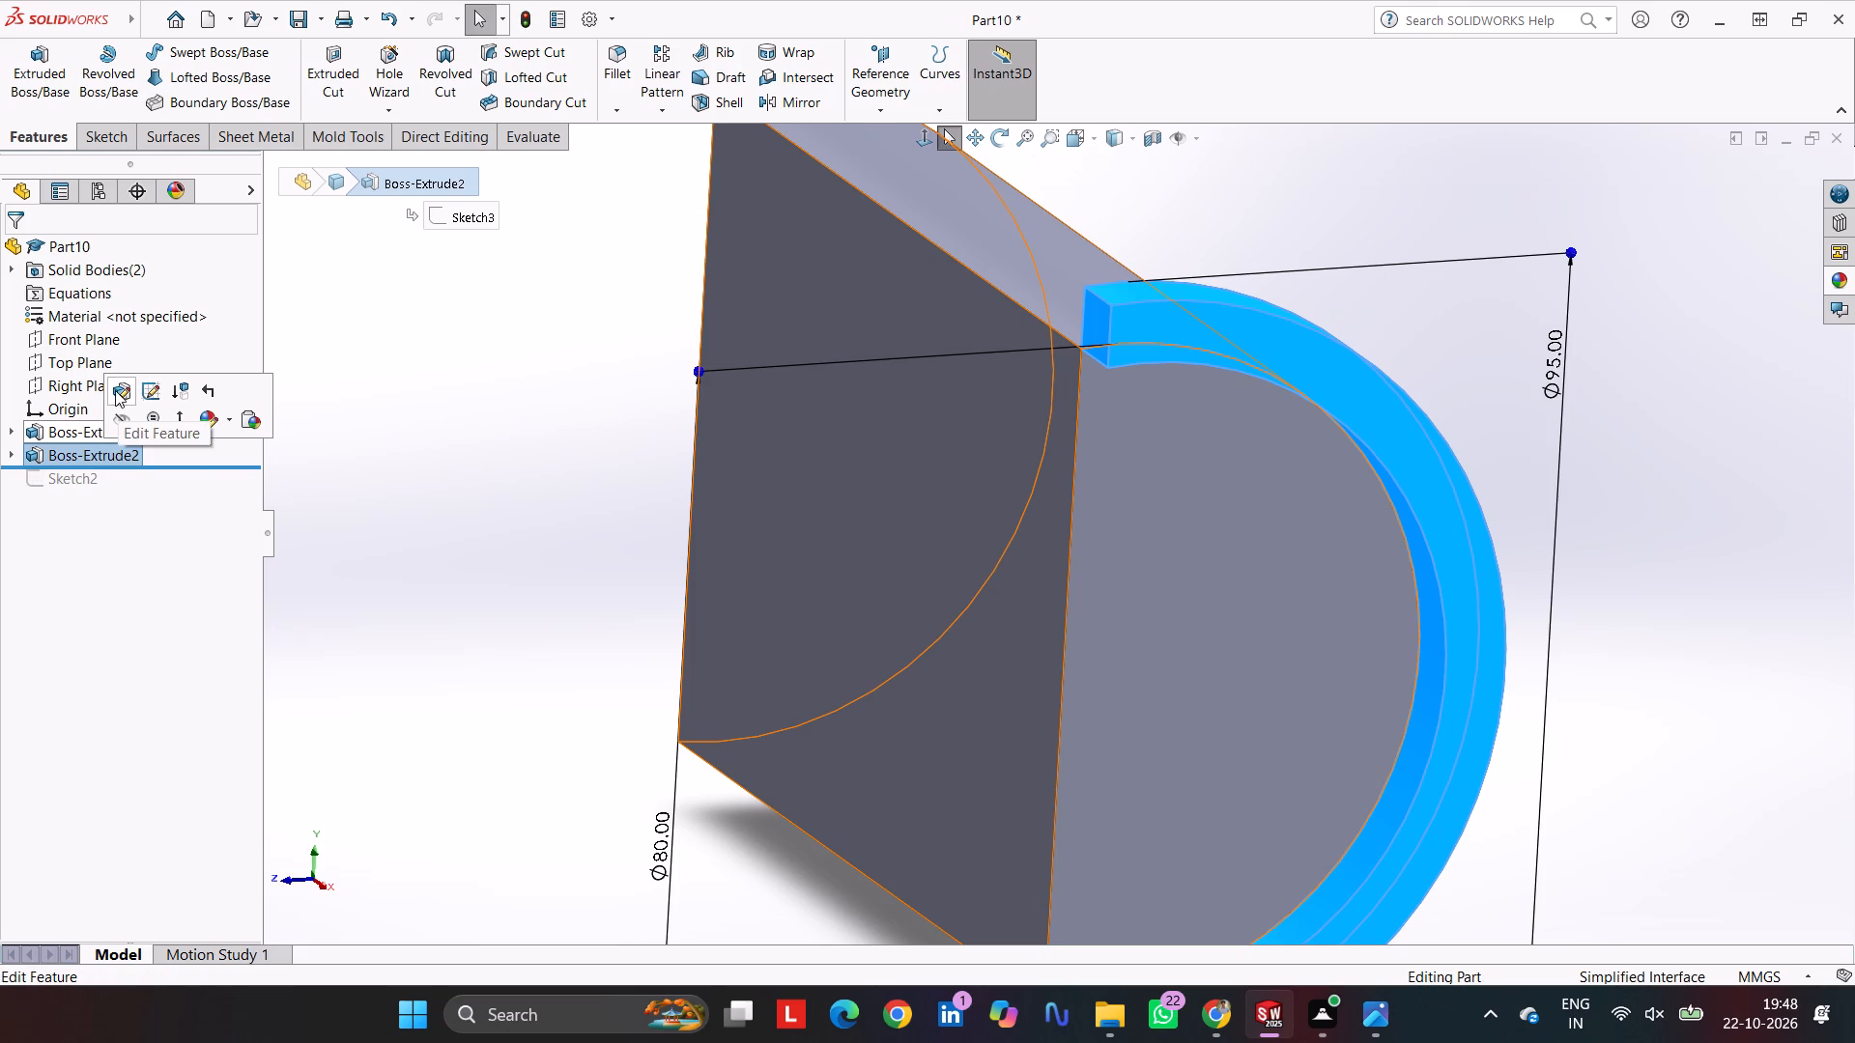
left_click(146, 392)
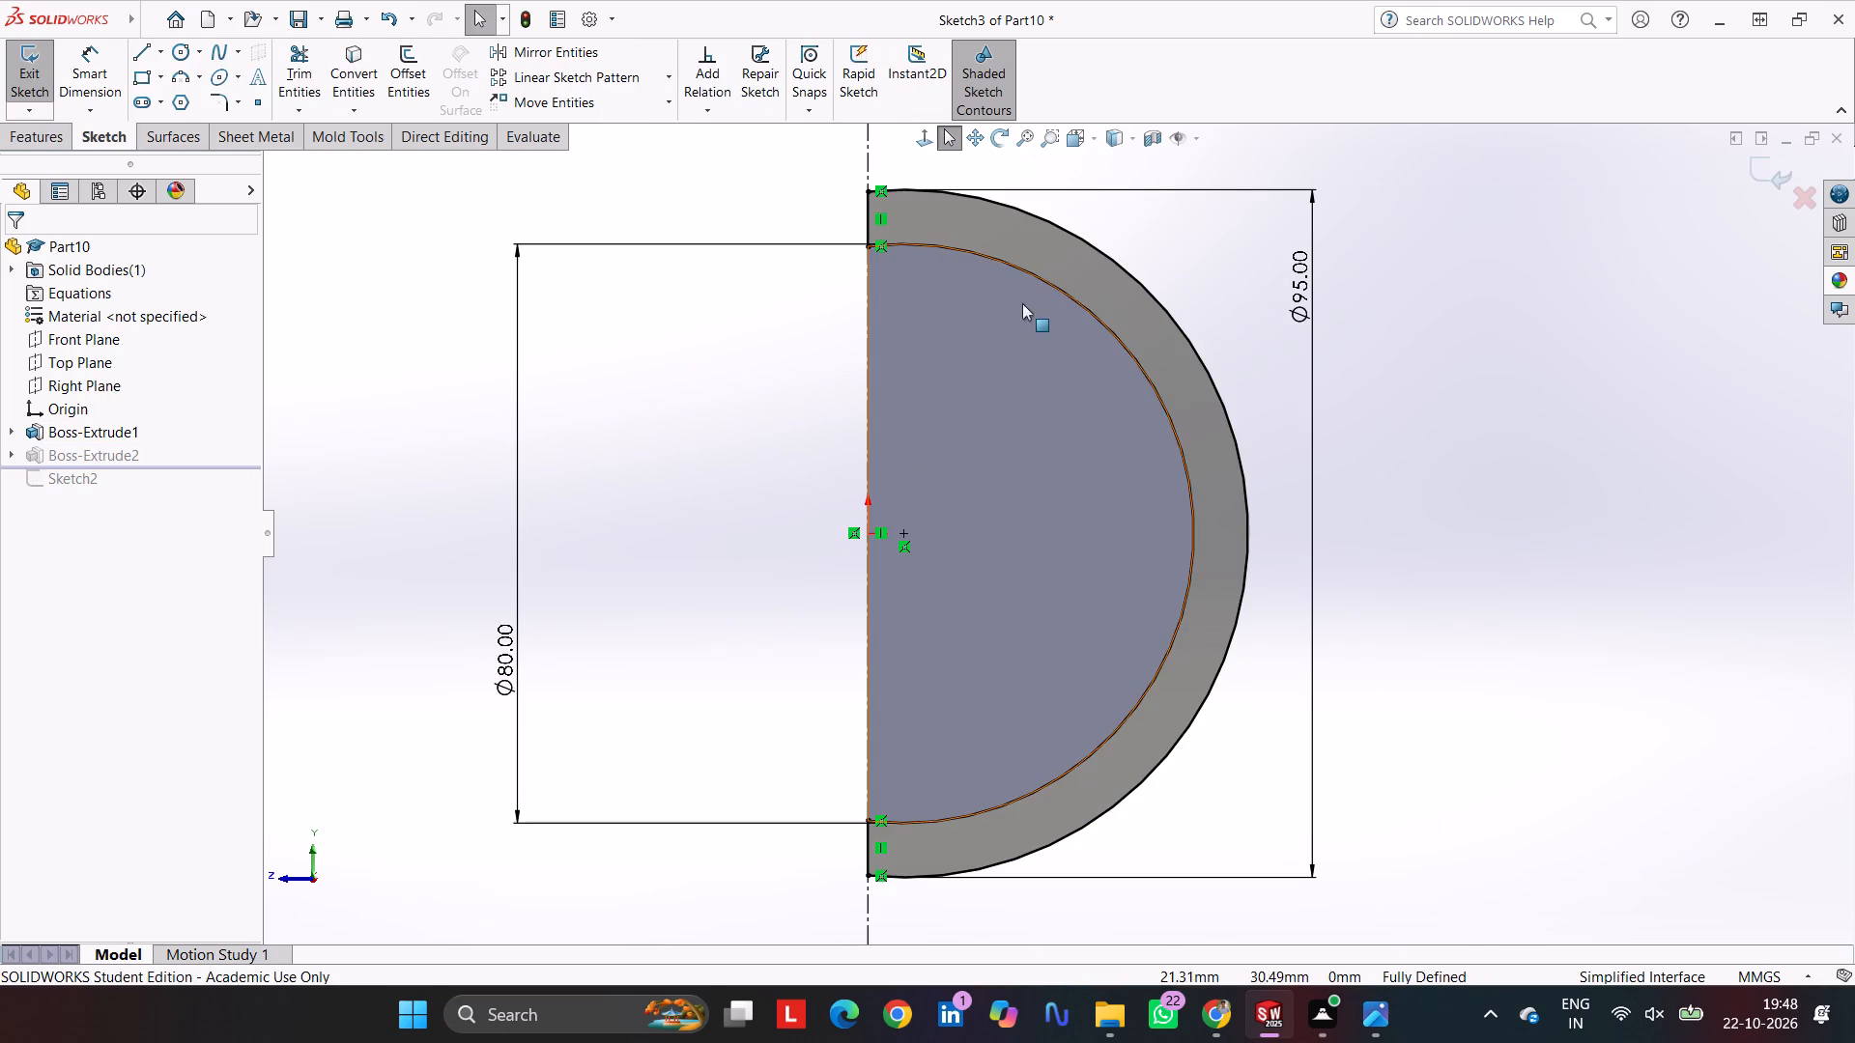
left_click(1037, 273)
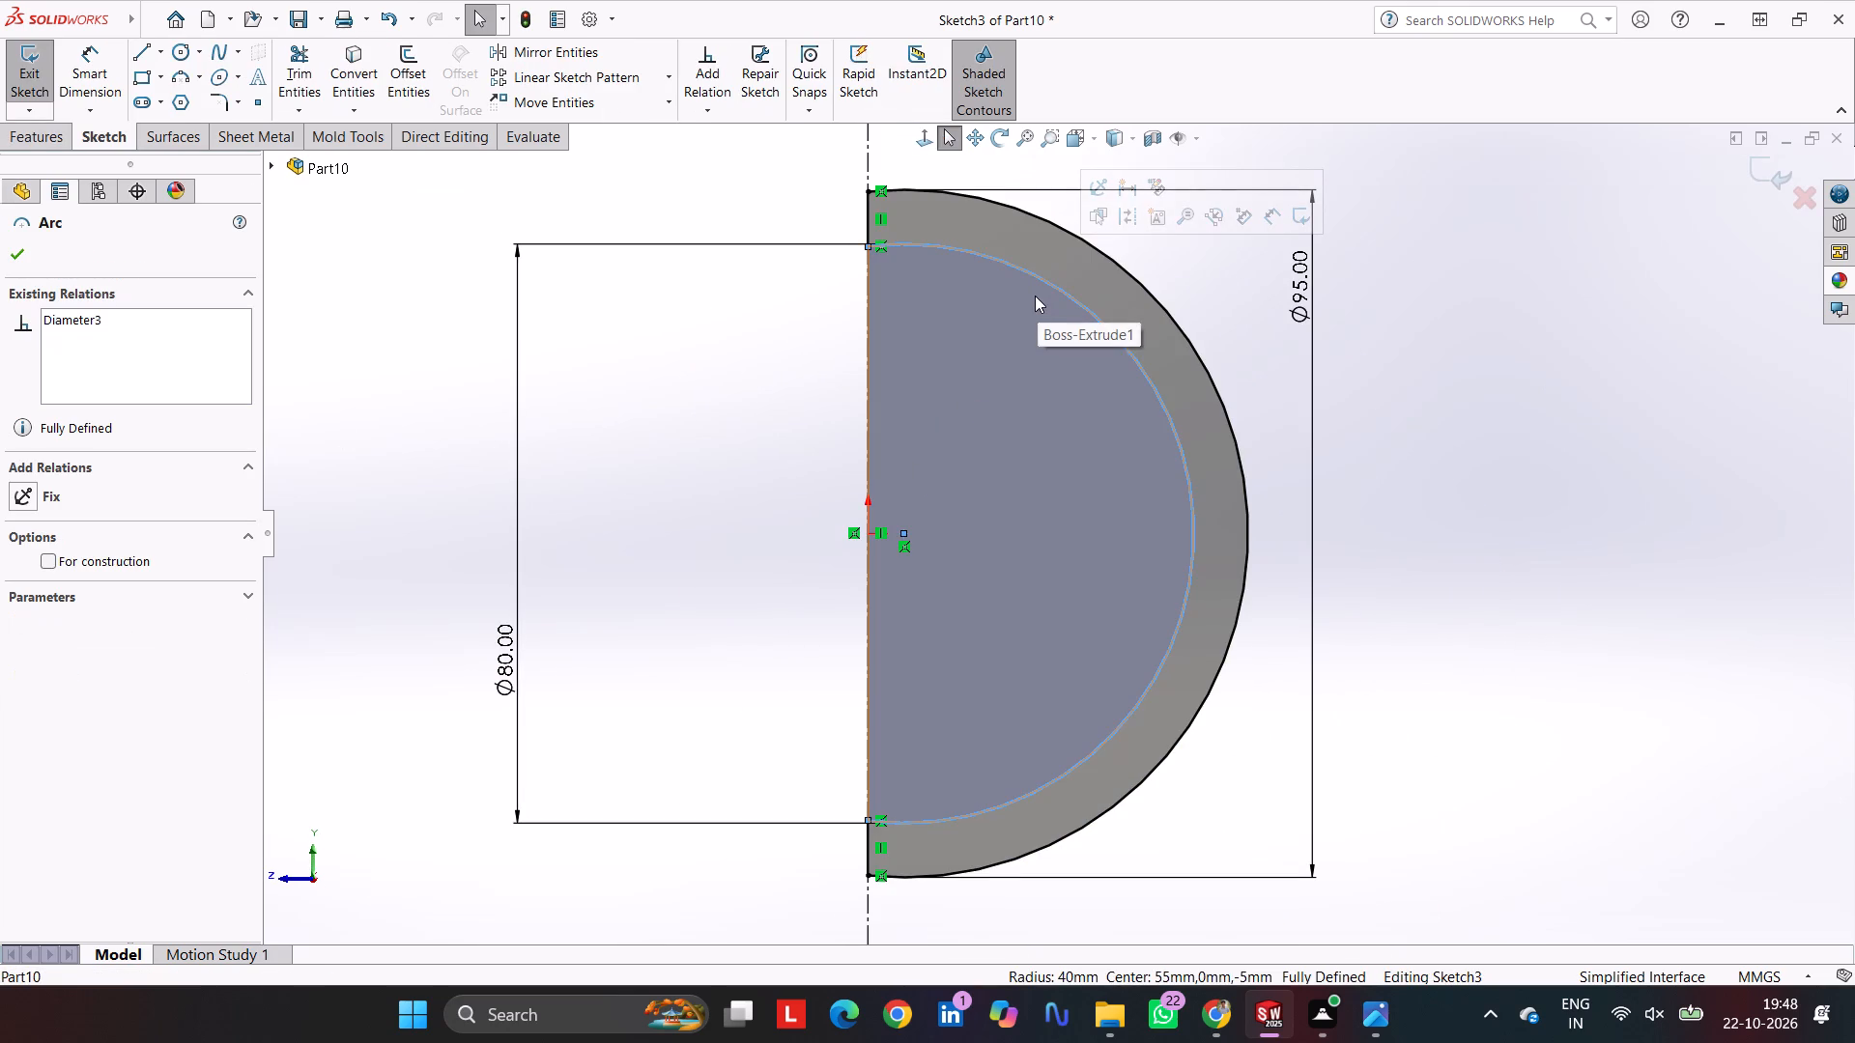
key("Delete")
left_click(819, 494)
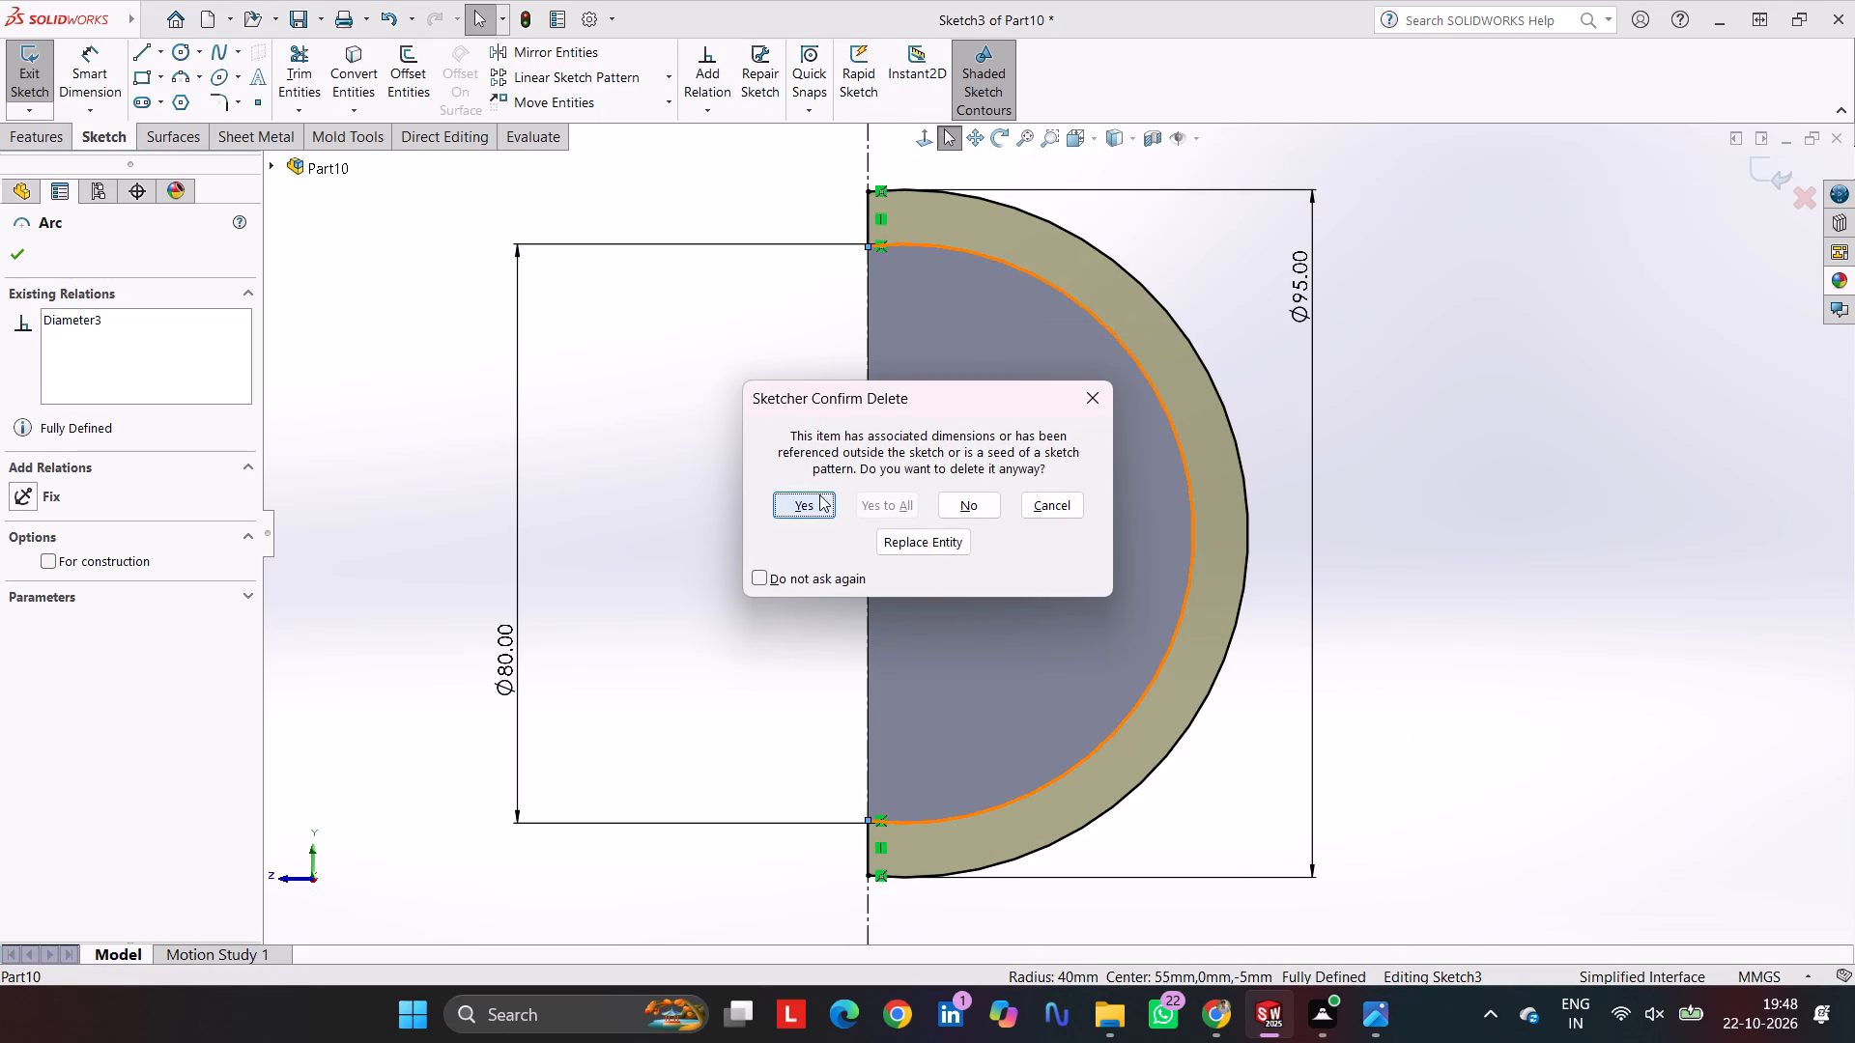
left_click(874, 212)
key("Delete")
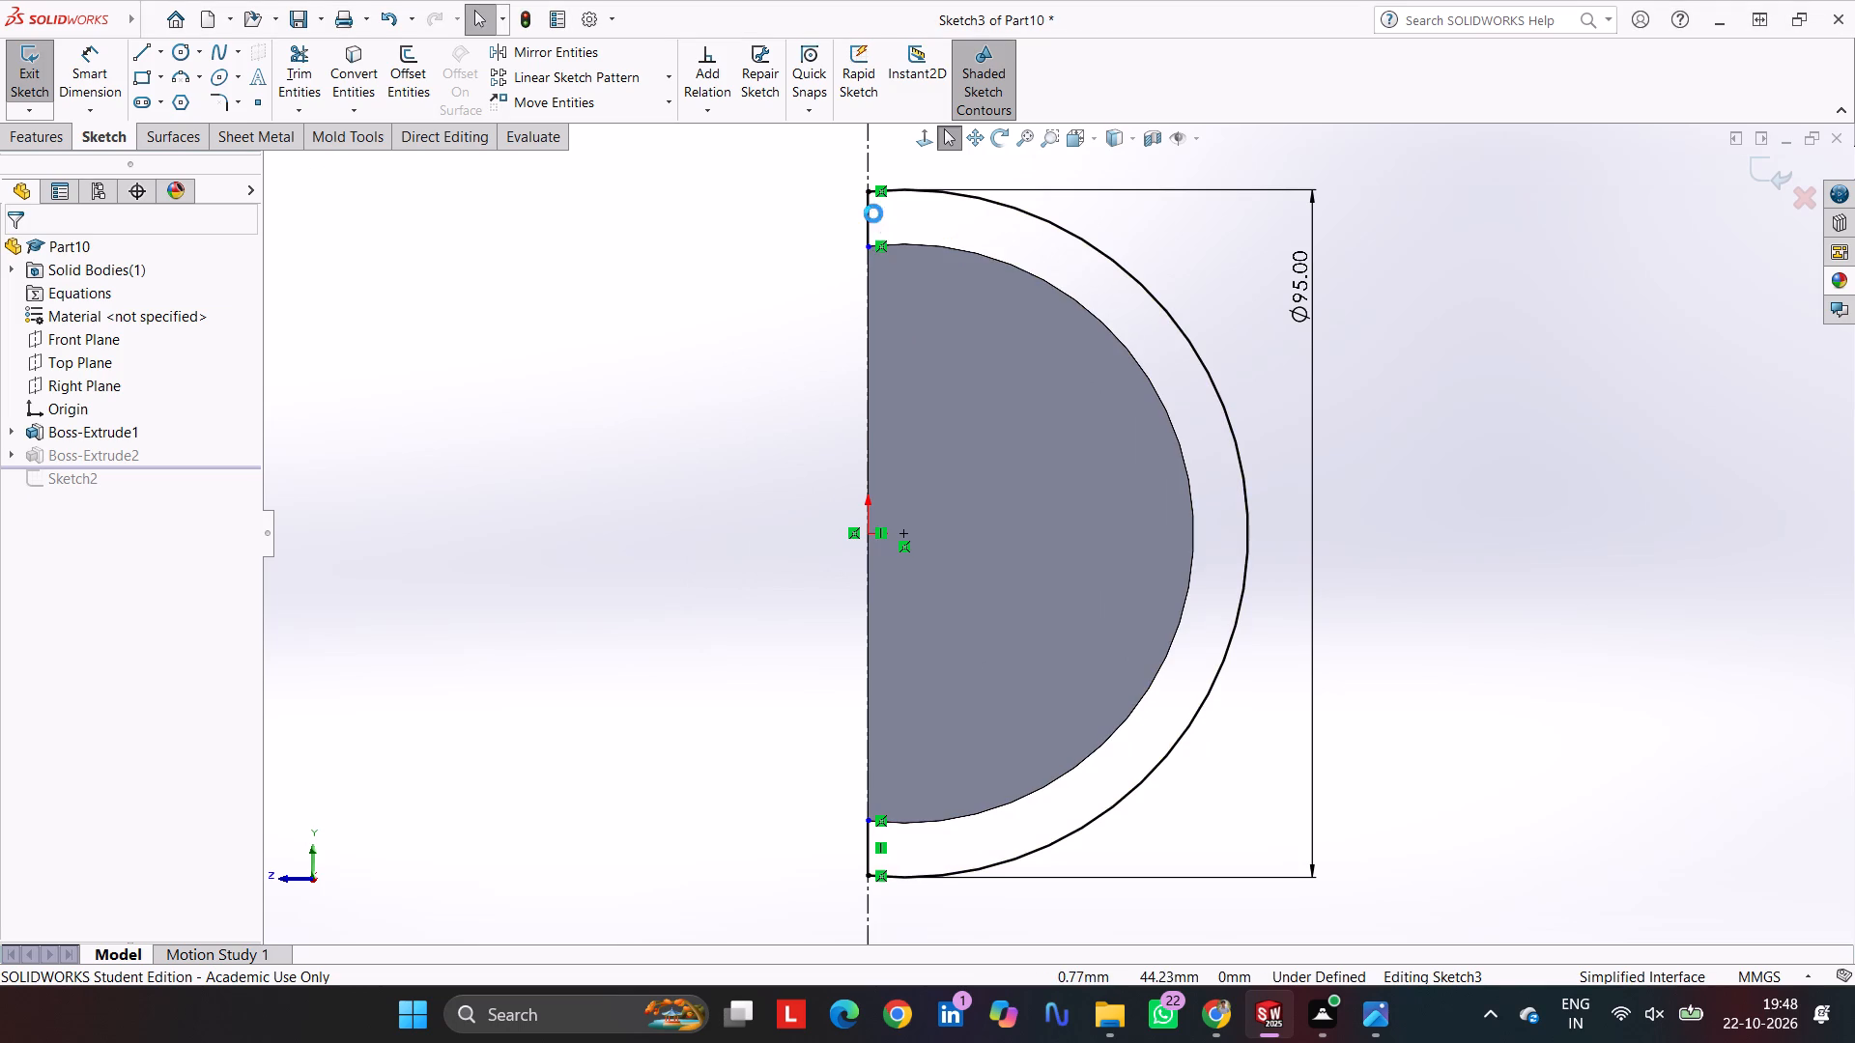
left_click(864, 851)
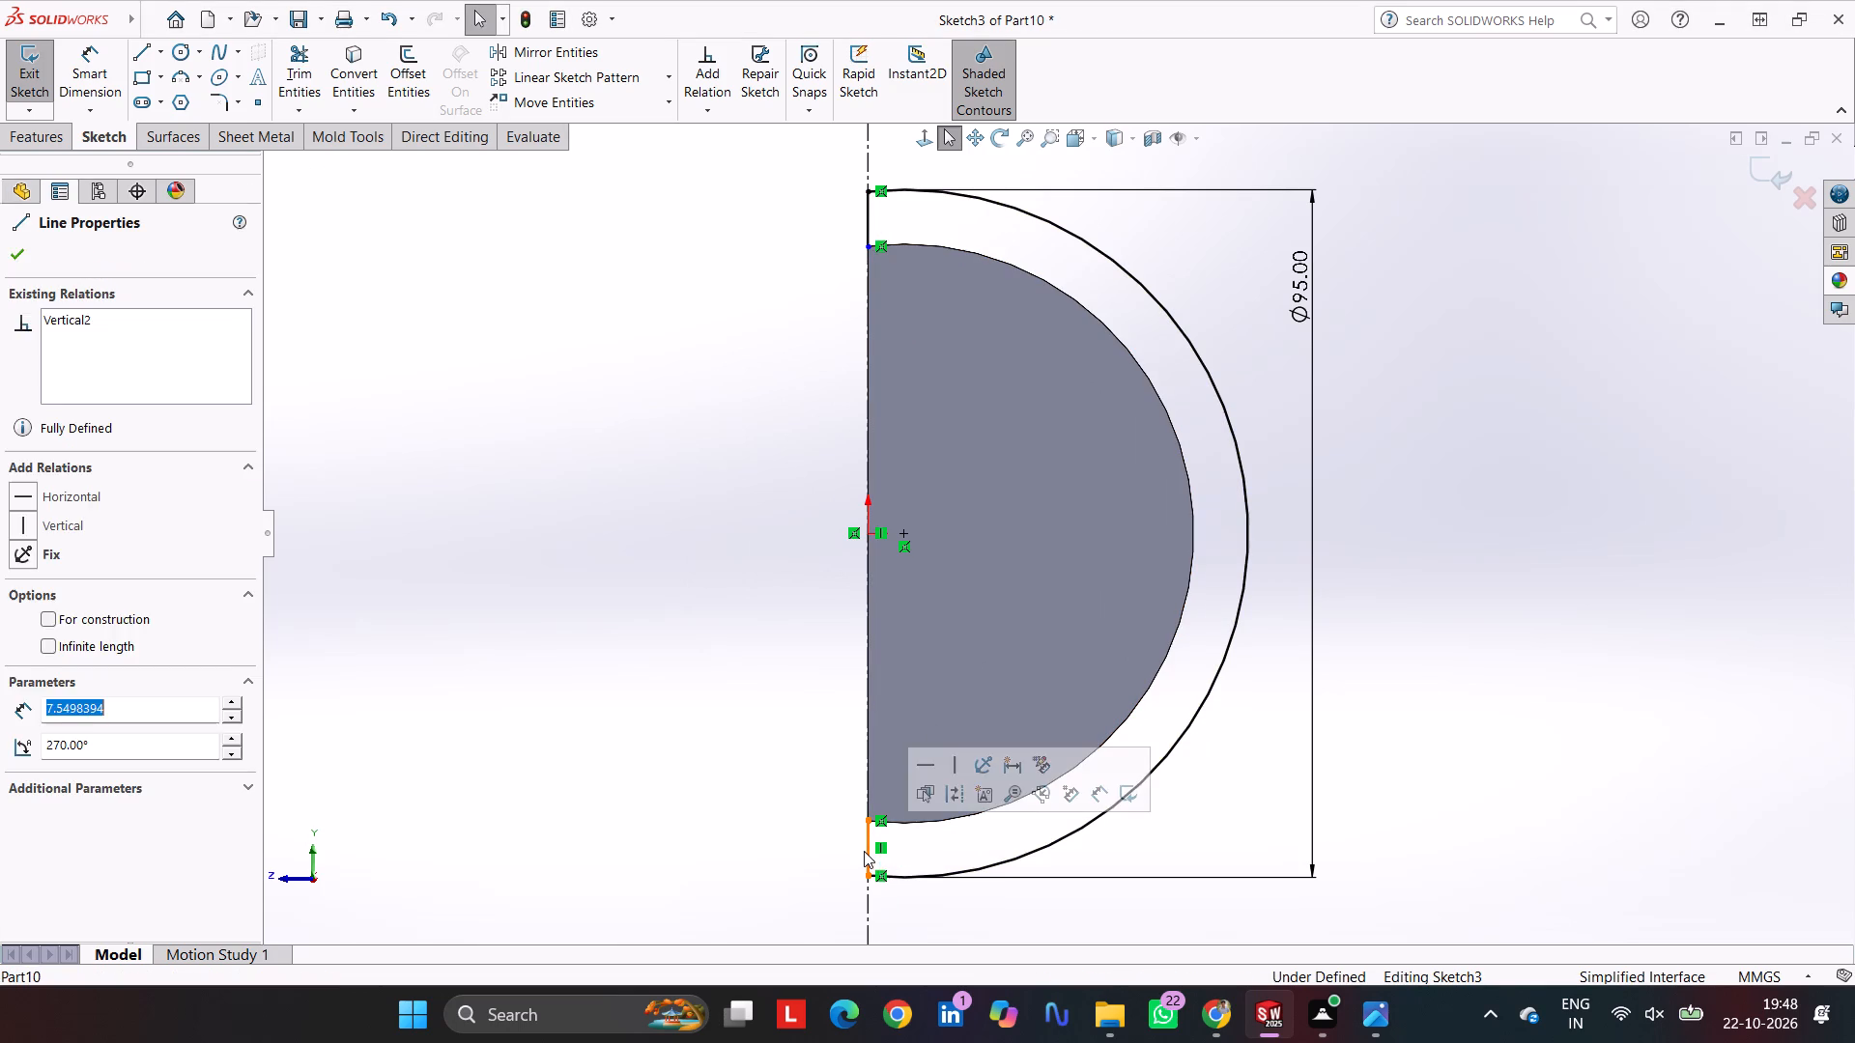
key("Delete")
left_click(867, 231)
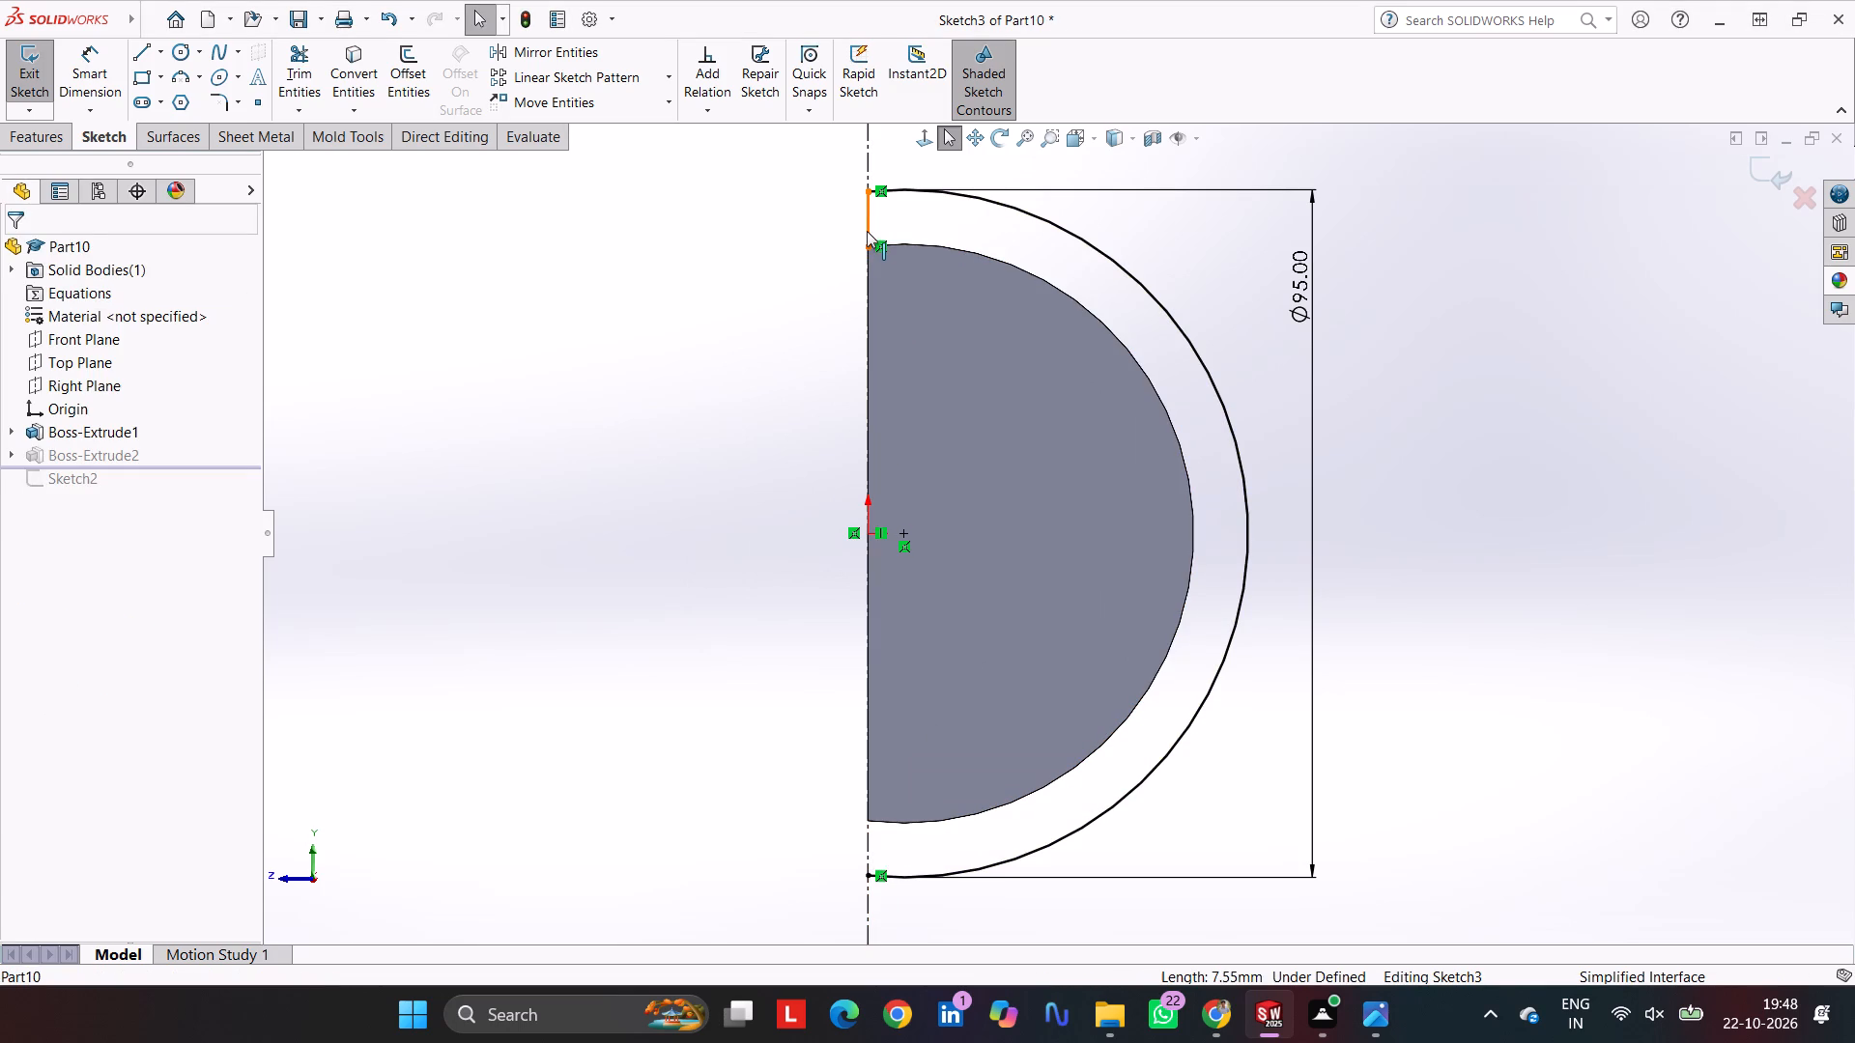
key("Delete")
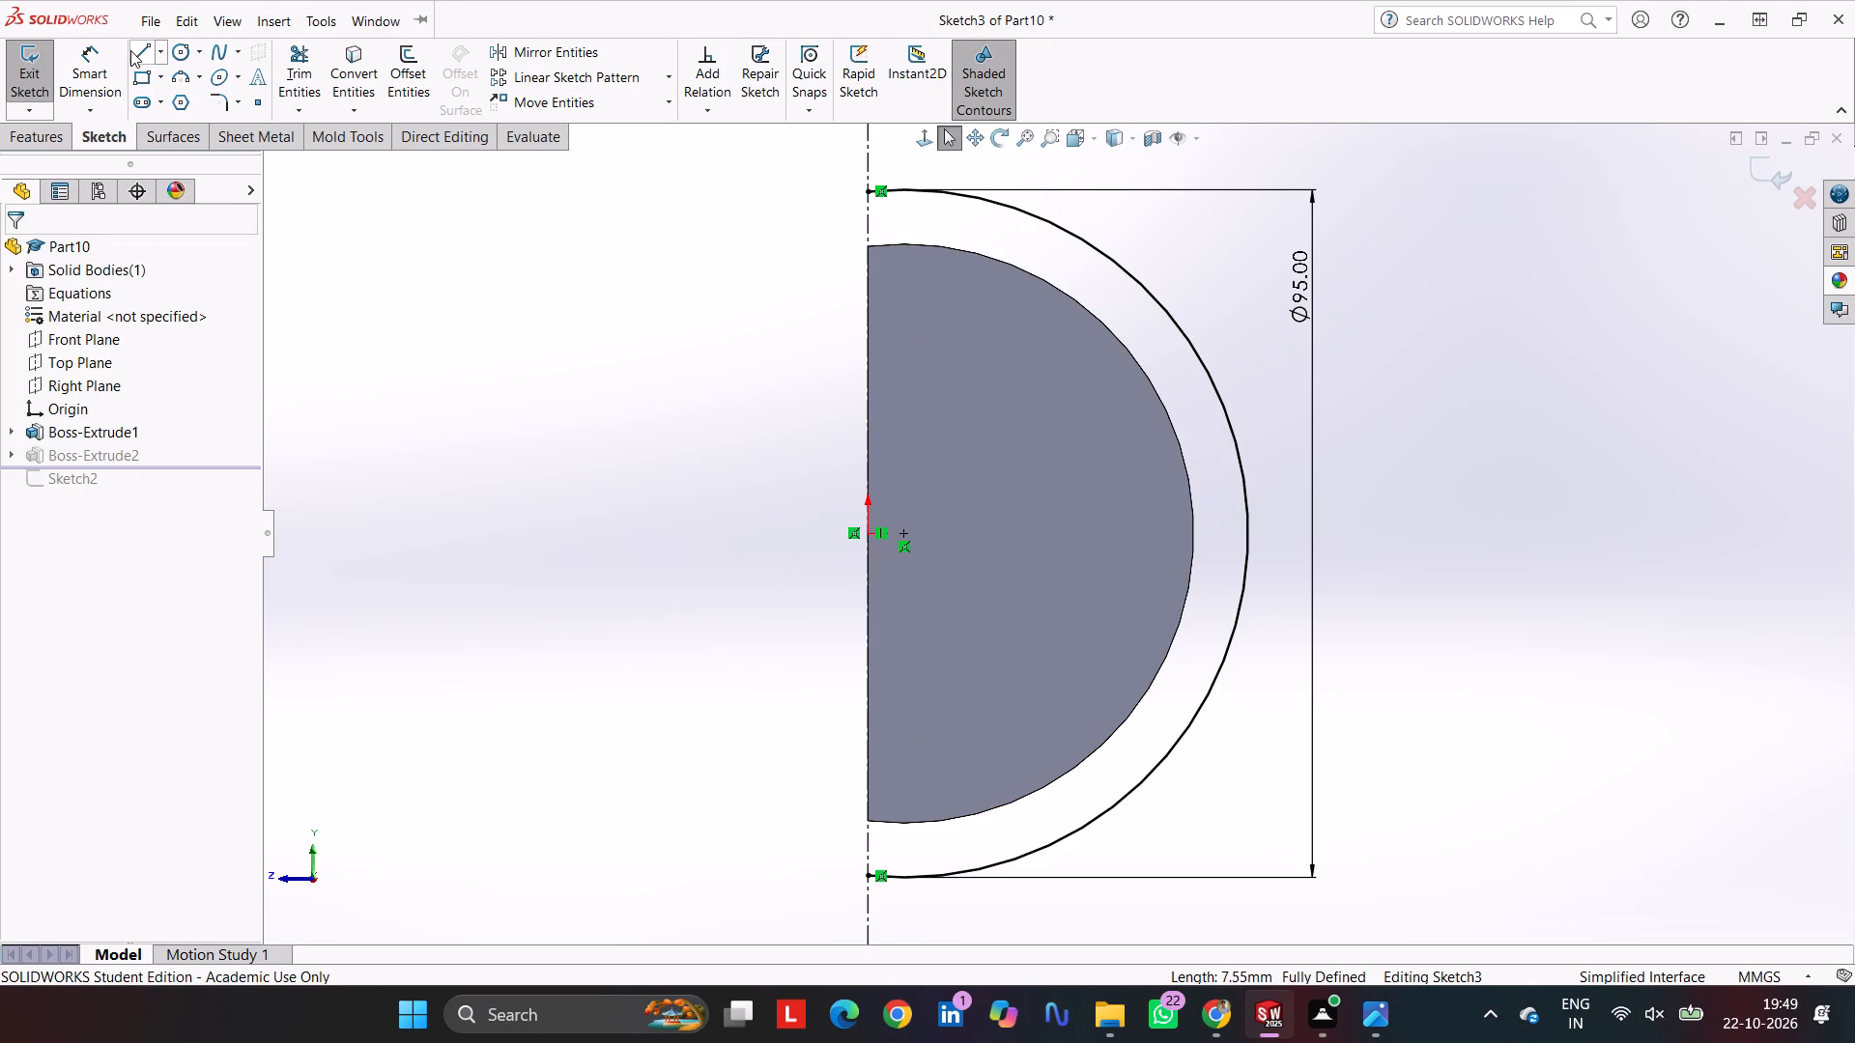
Close the flange profile with one vertical line joining the outer arc's ends, and exit the sketch to rebuild the flange as a solid plate.
left_click(142, 55)
left_click(867, 194)
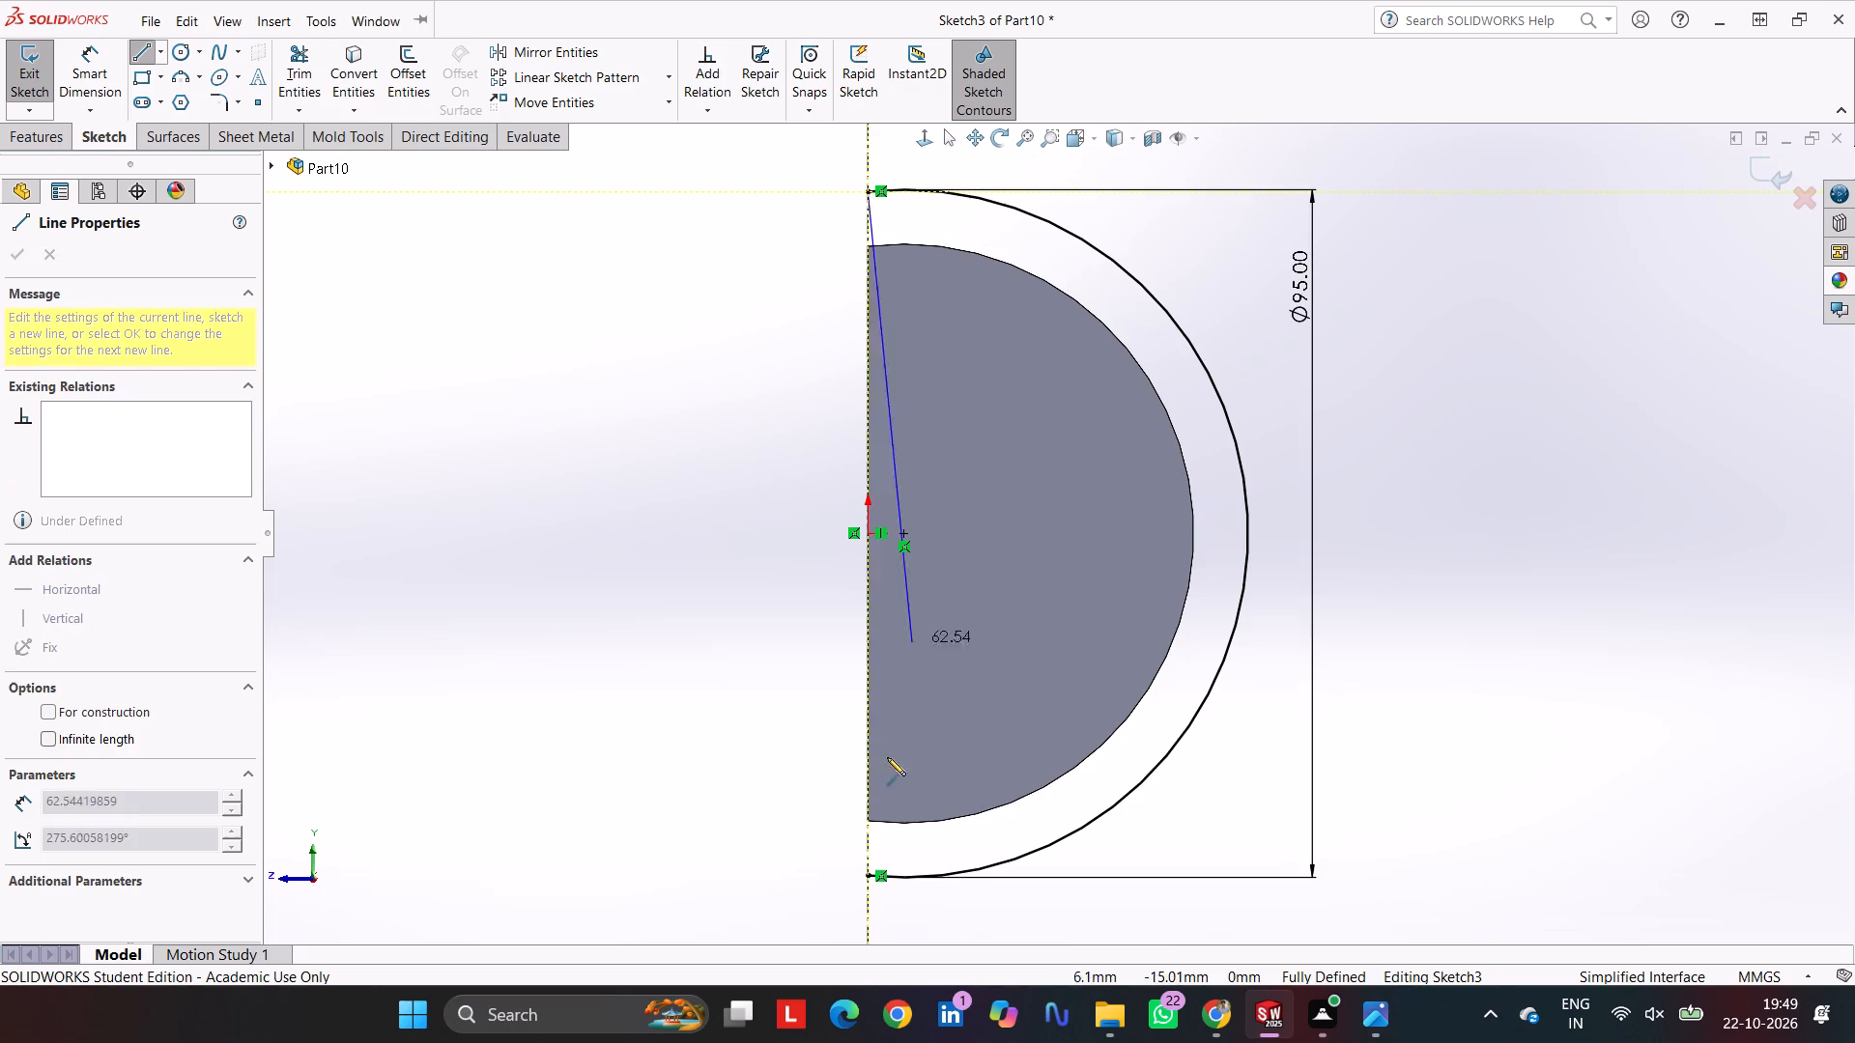
left_click(872, 874)
key("Escape")
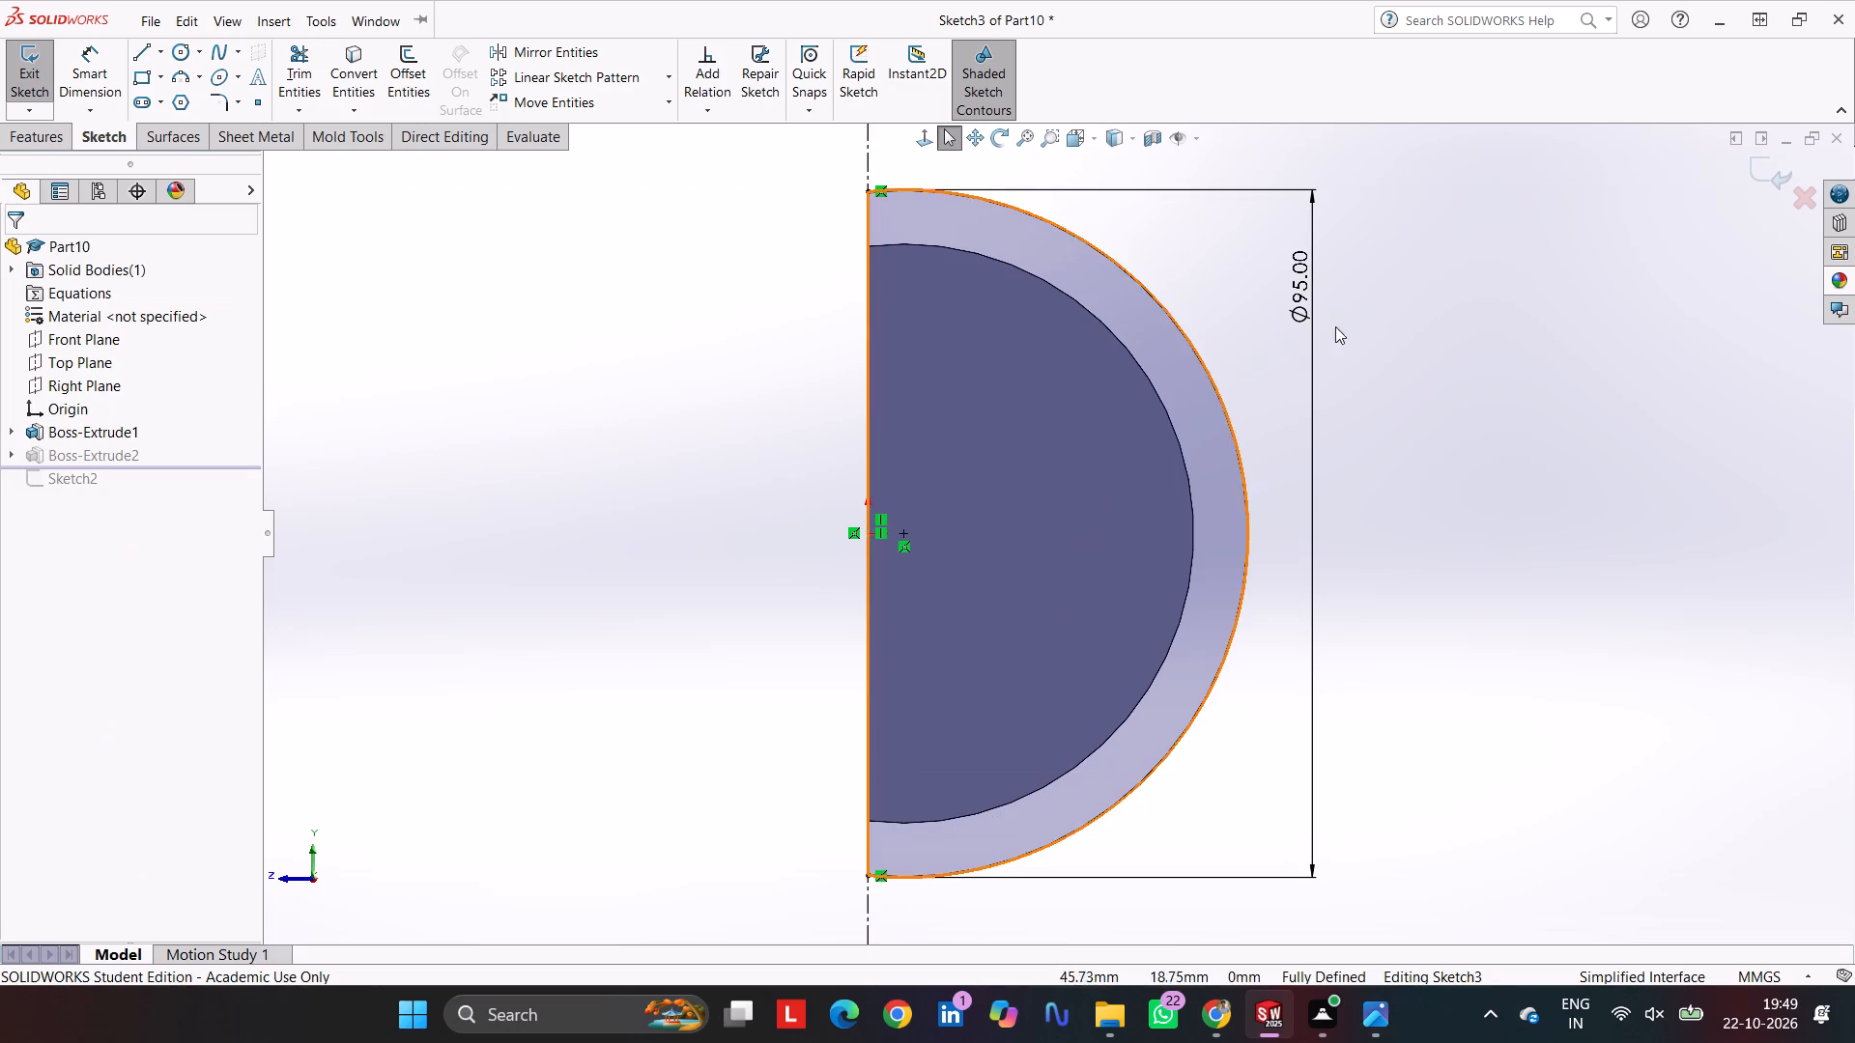
key("Escape")
left_click(1757, 171)
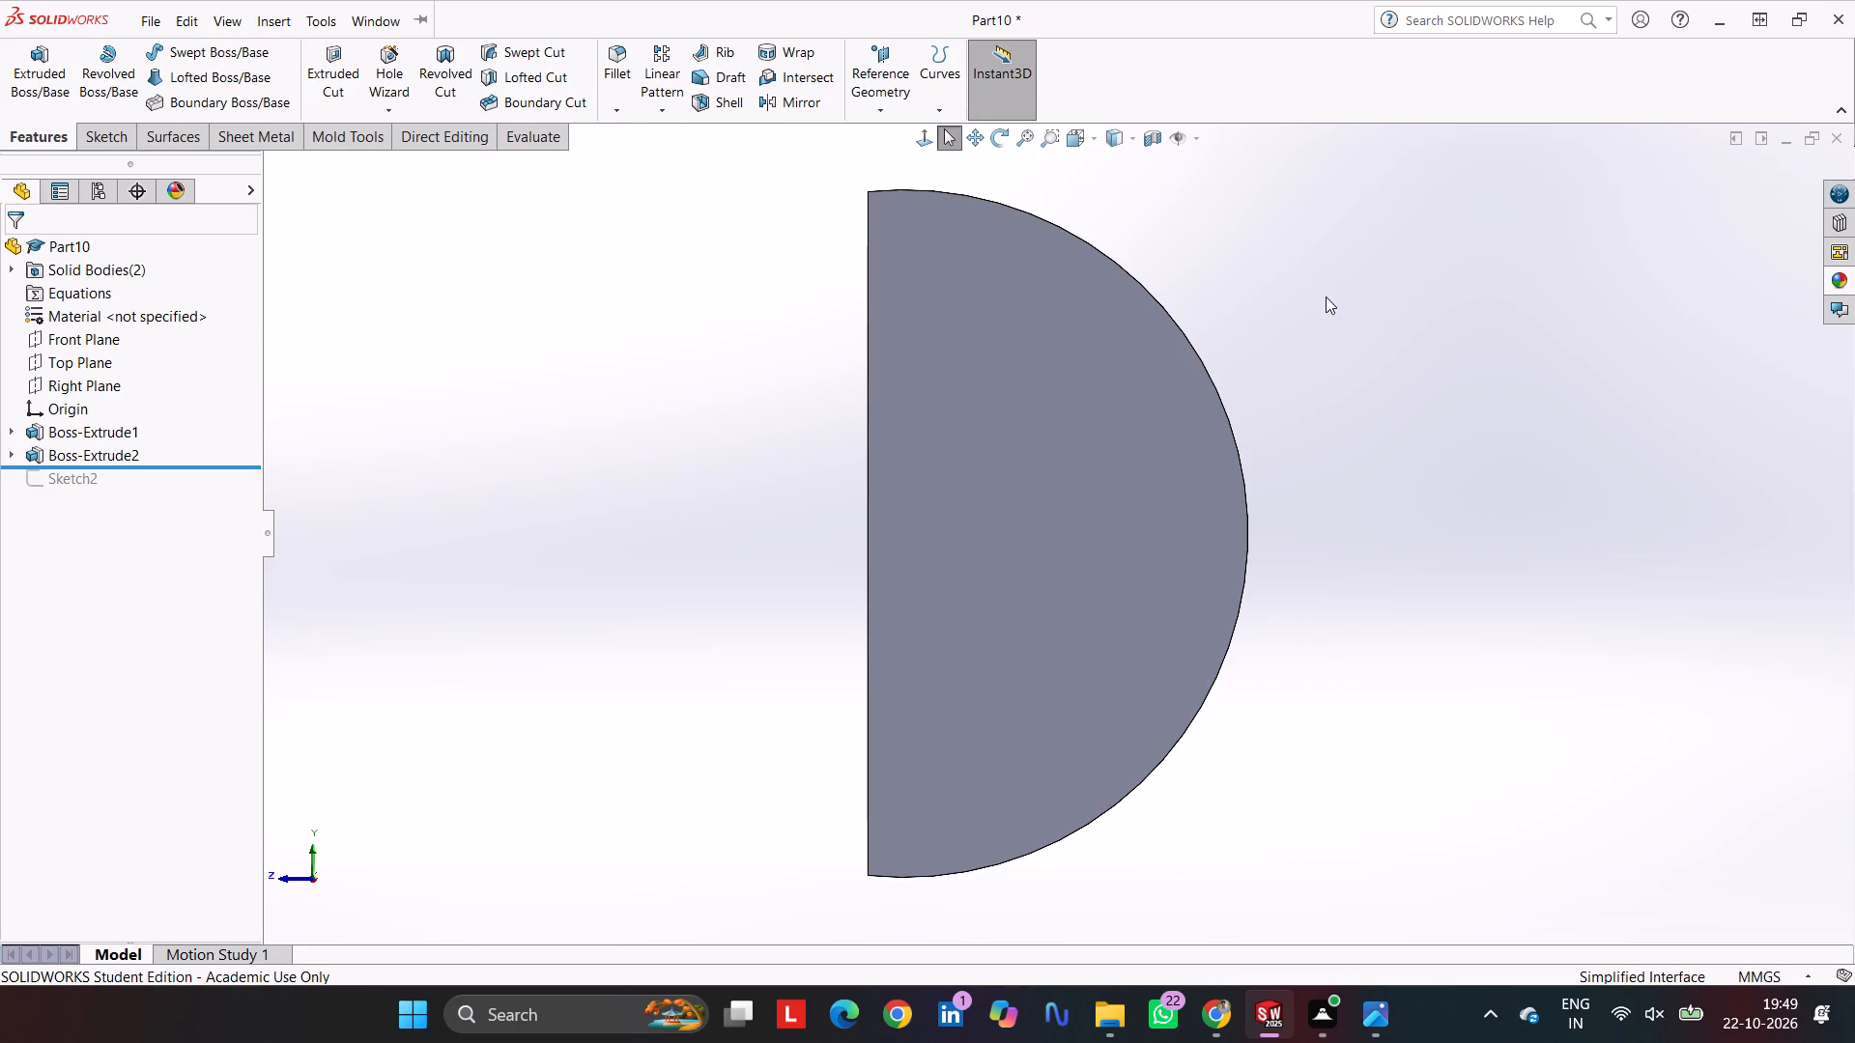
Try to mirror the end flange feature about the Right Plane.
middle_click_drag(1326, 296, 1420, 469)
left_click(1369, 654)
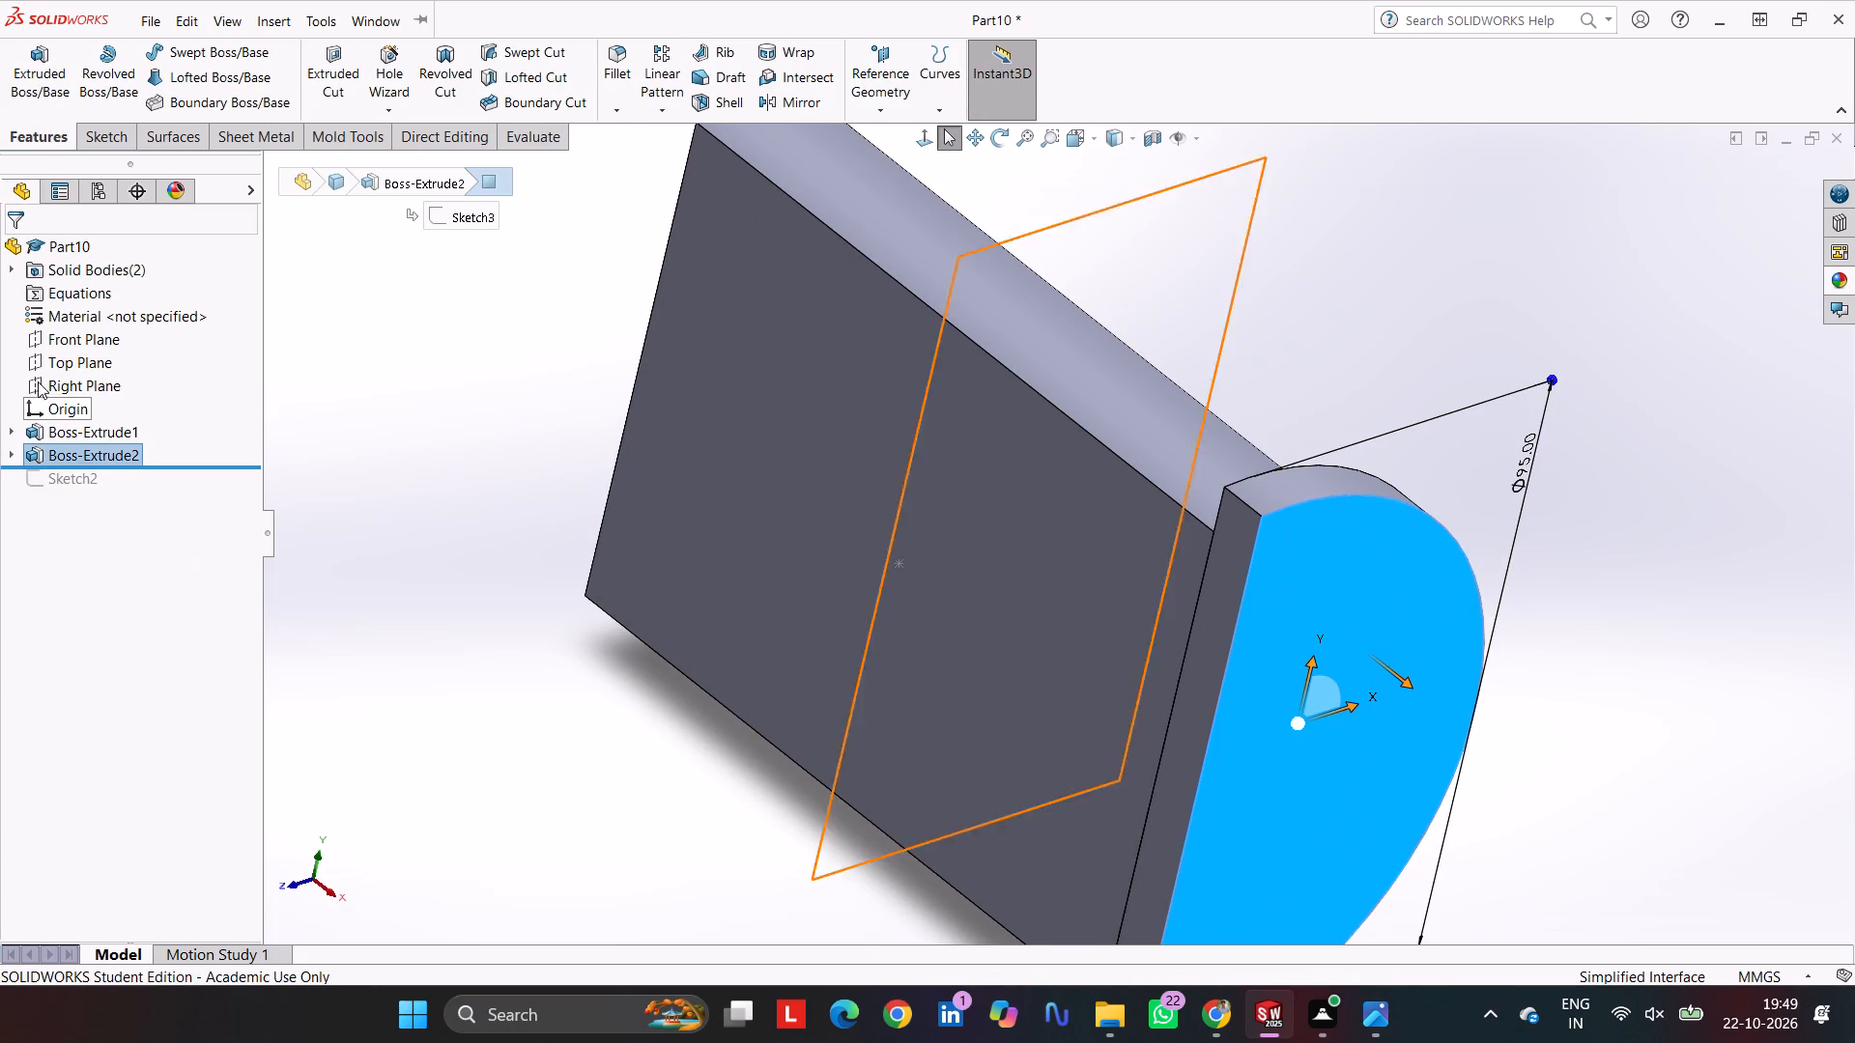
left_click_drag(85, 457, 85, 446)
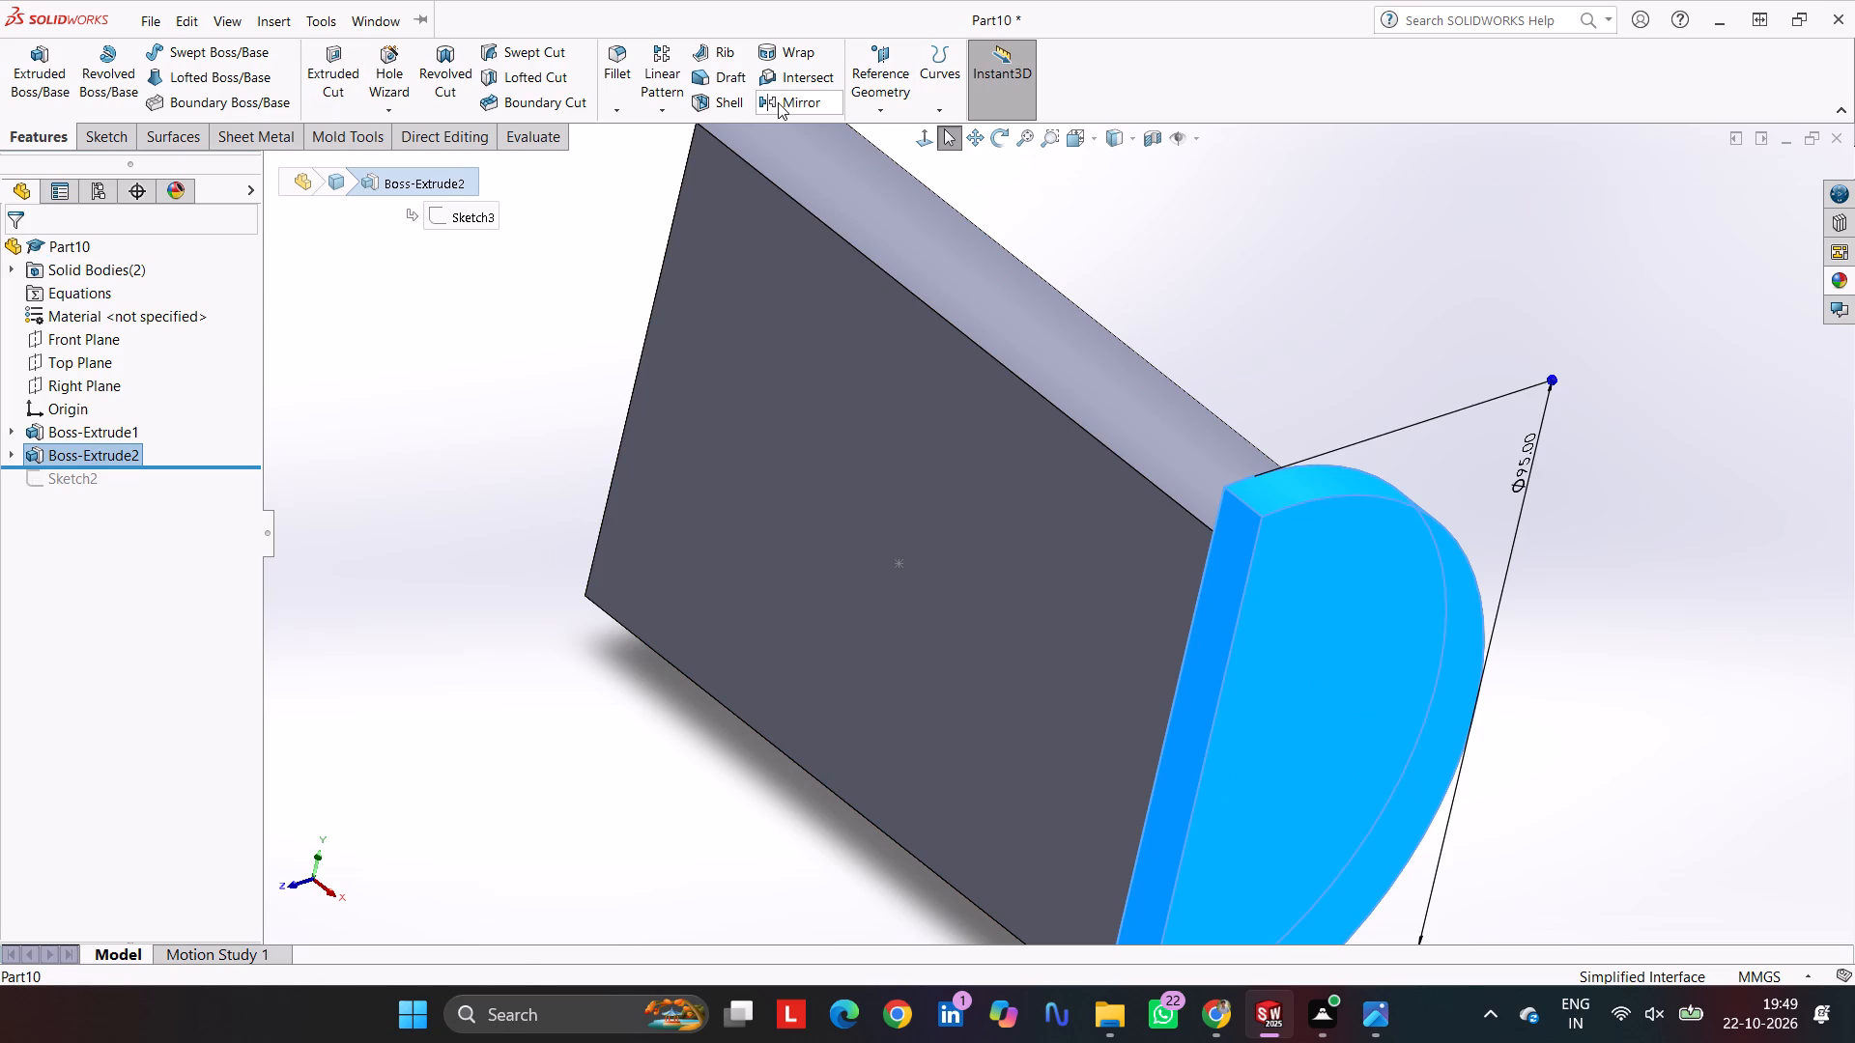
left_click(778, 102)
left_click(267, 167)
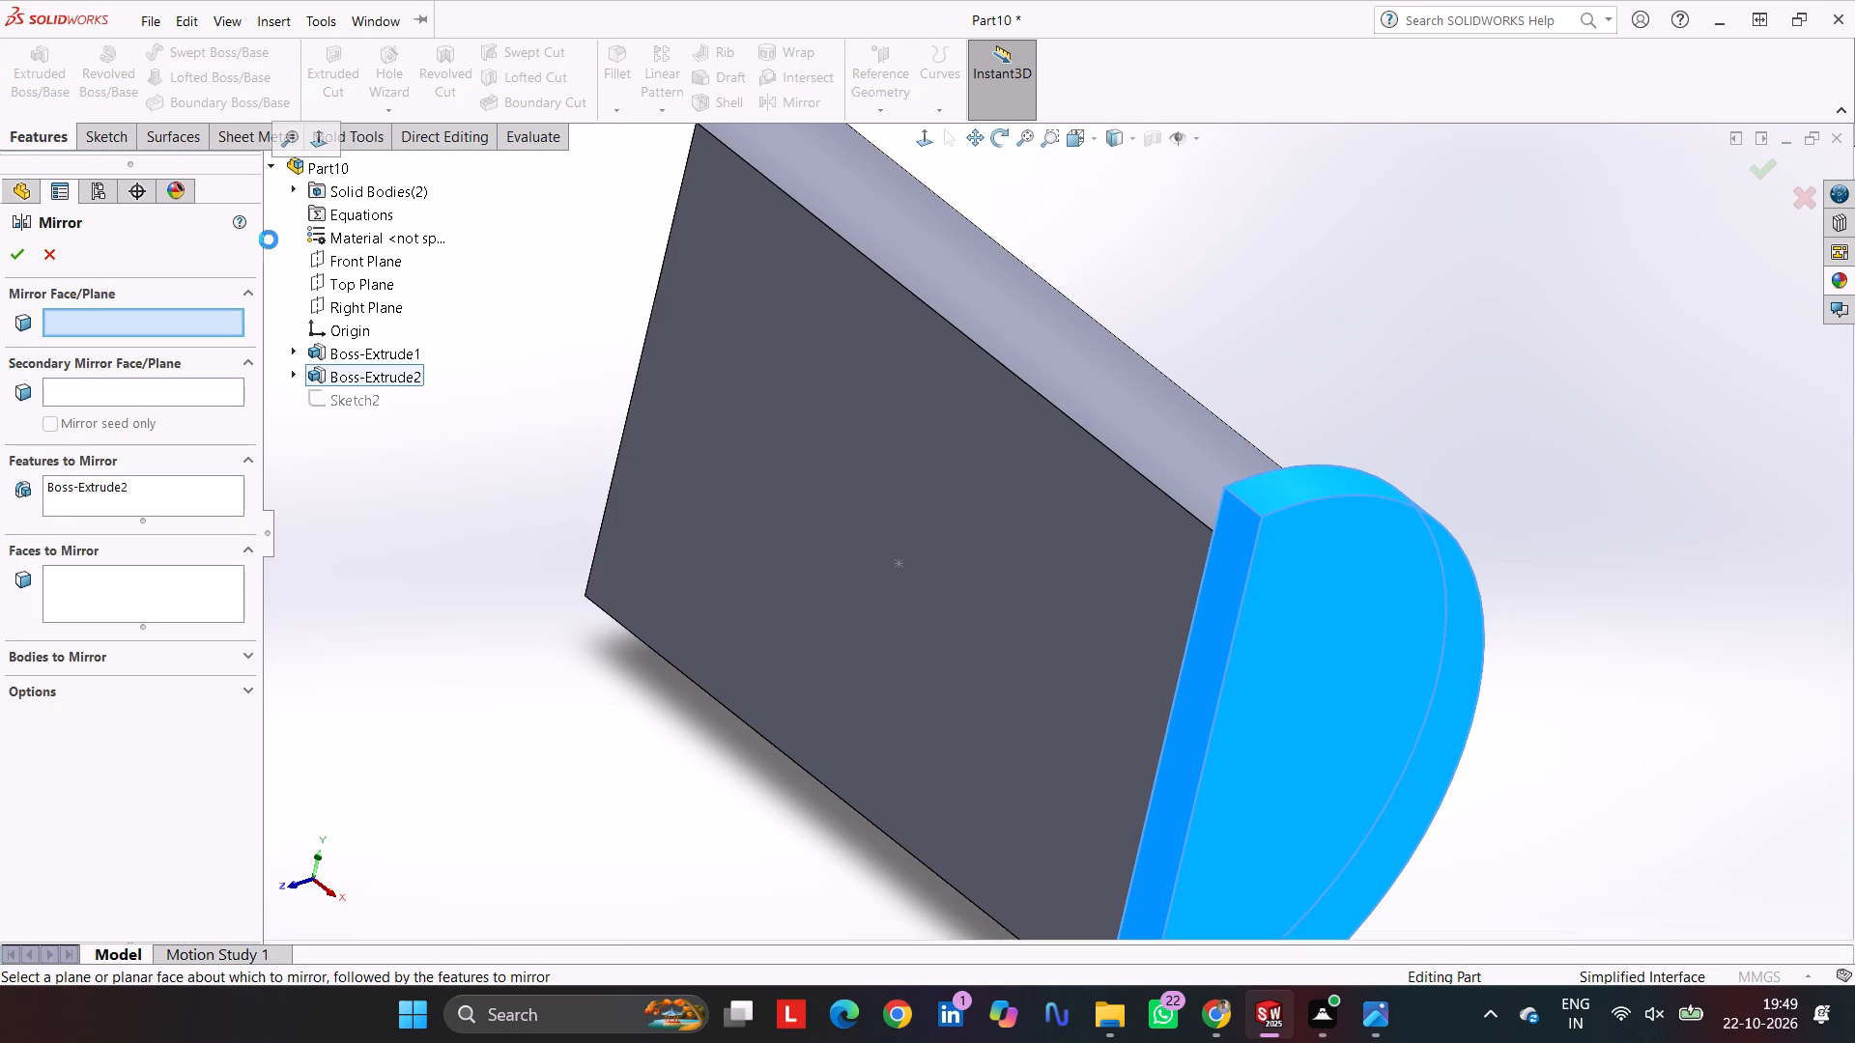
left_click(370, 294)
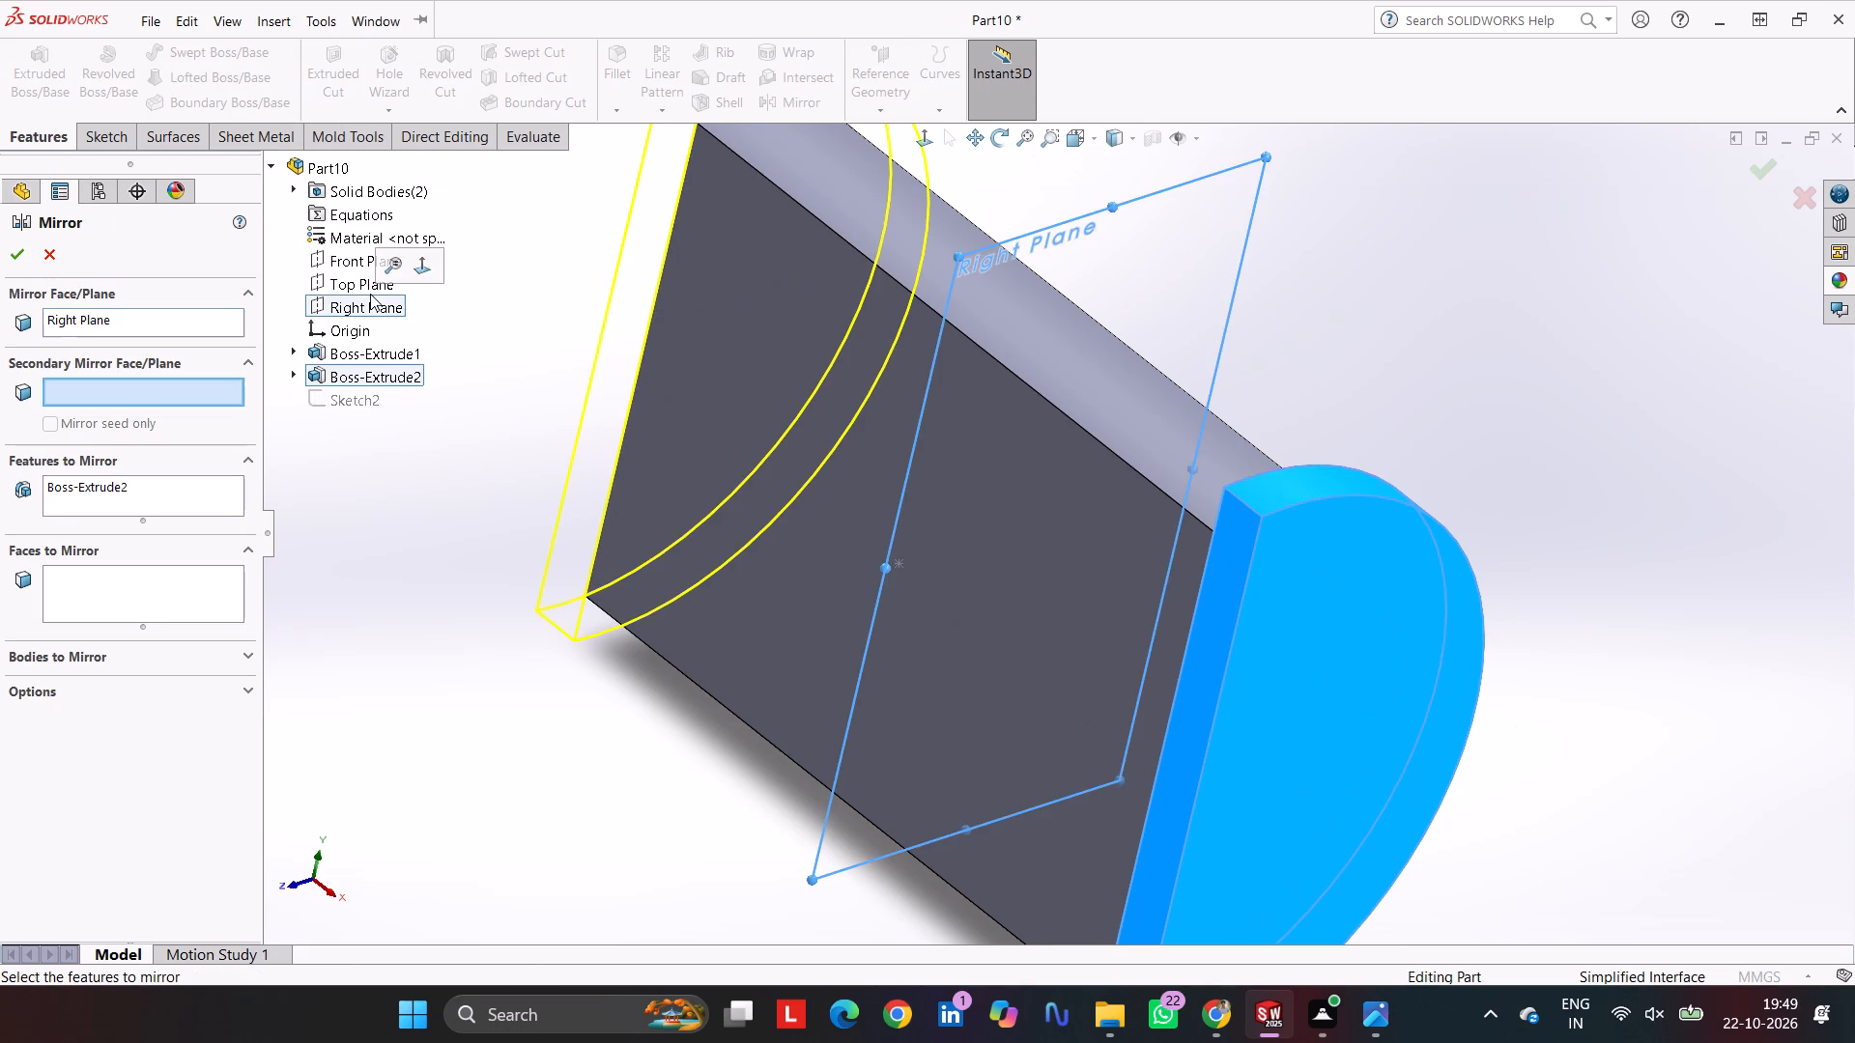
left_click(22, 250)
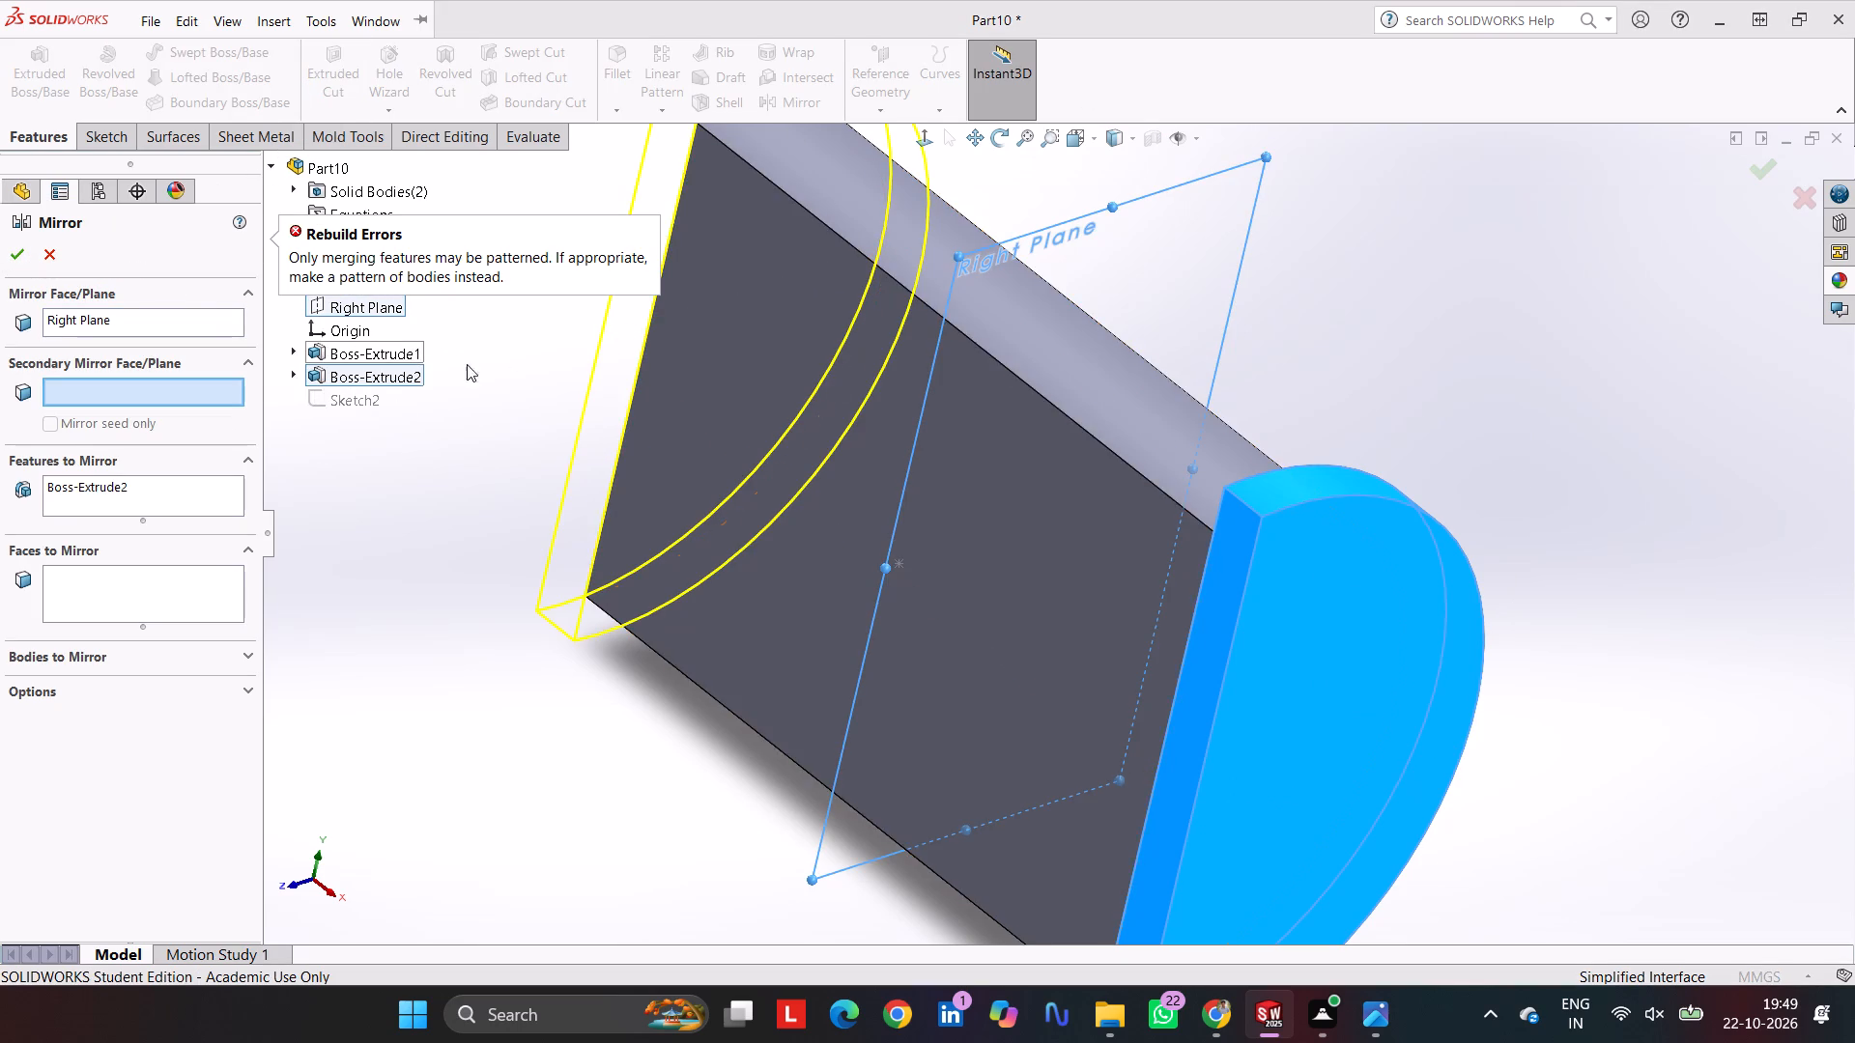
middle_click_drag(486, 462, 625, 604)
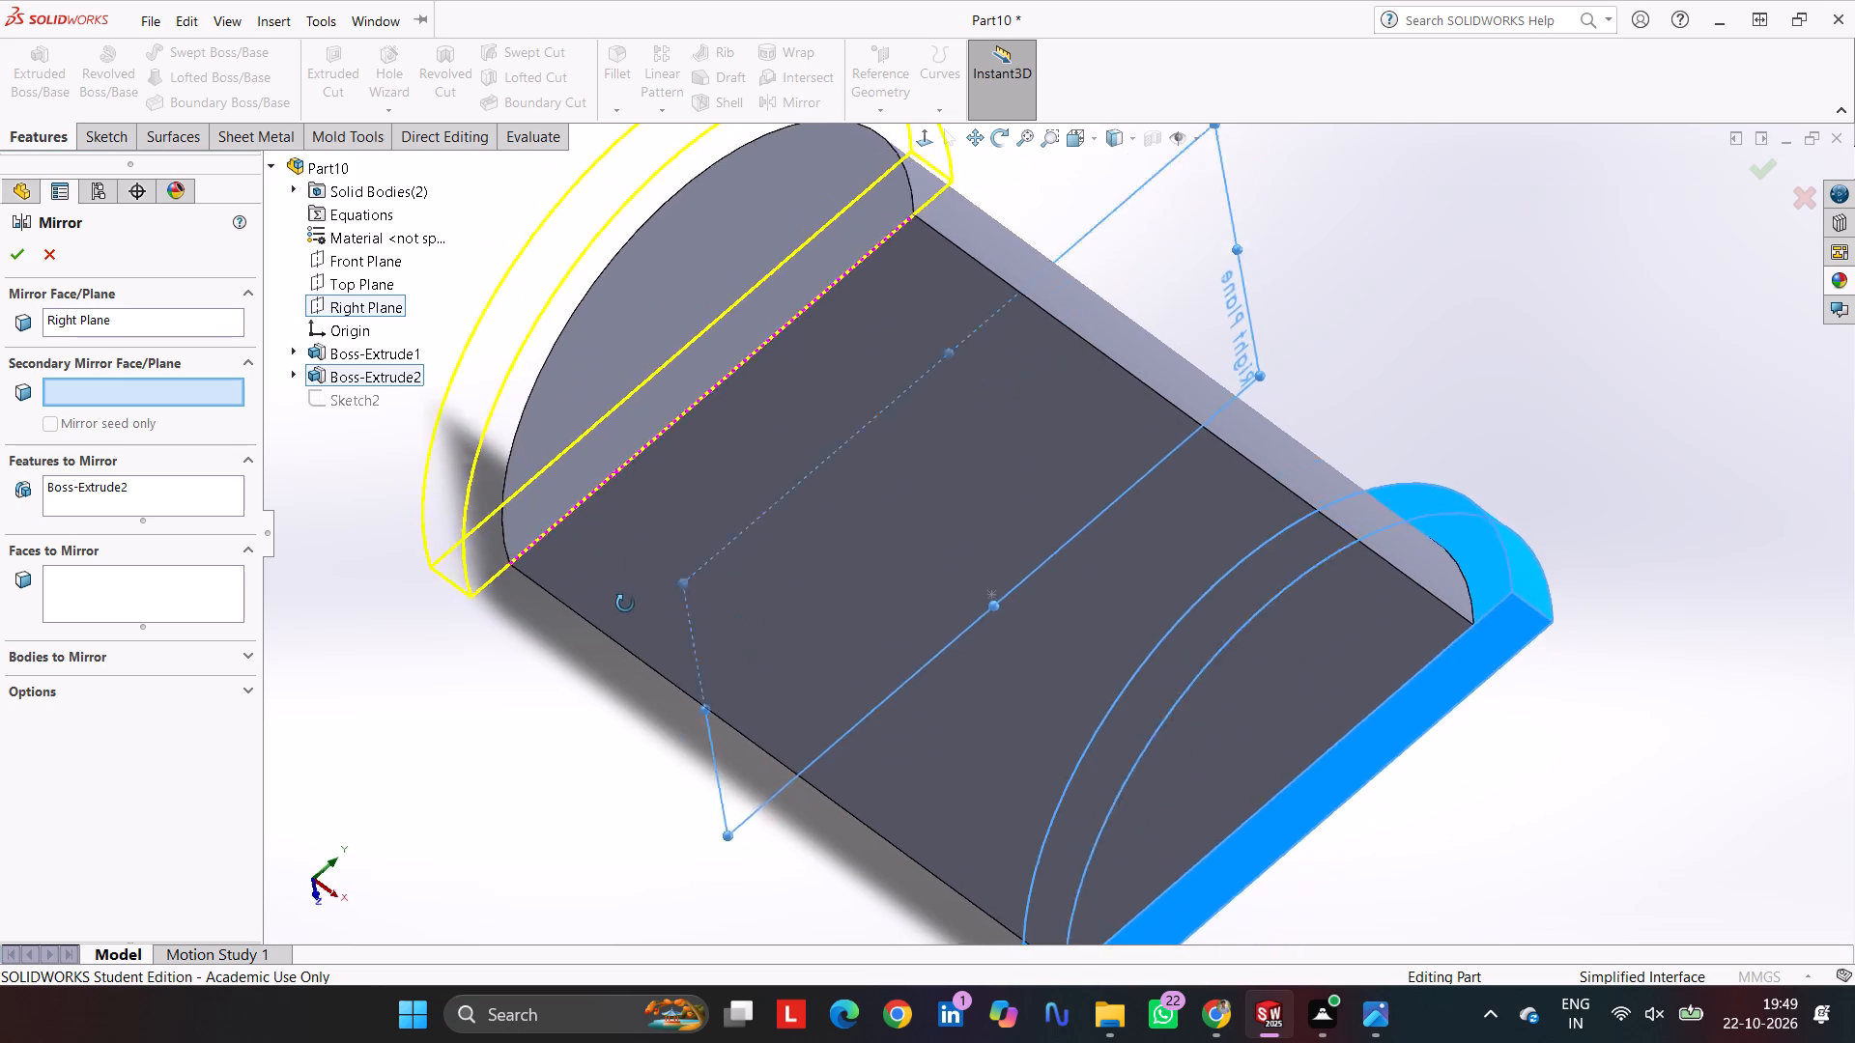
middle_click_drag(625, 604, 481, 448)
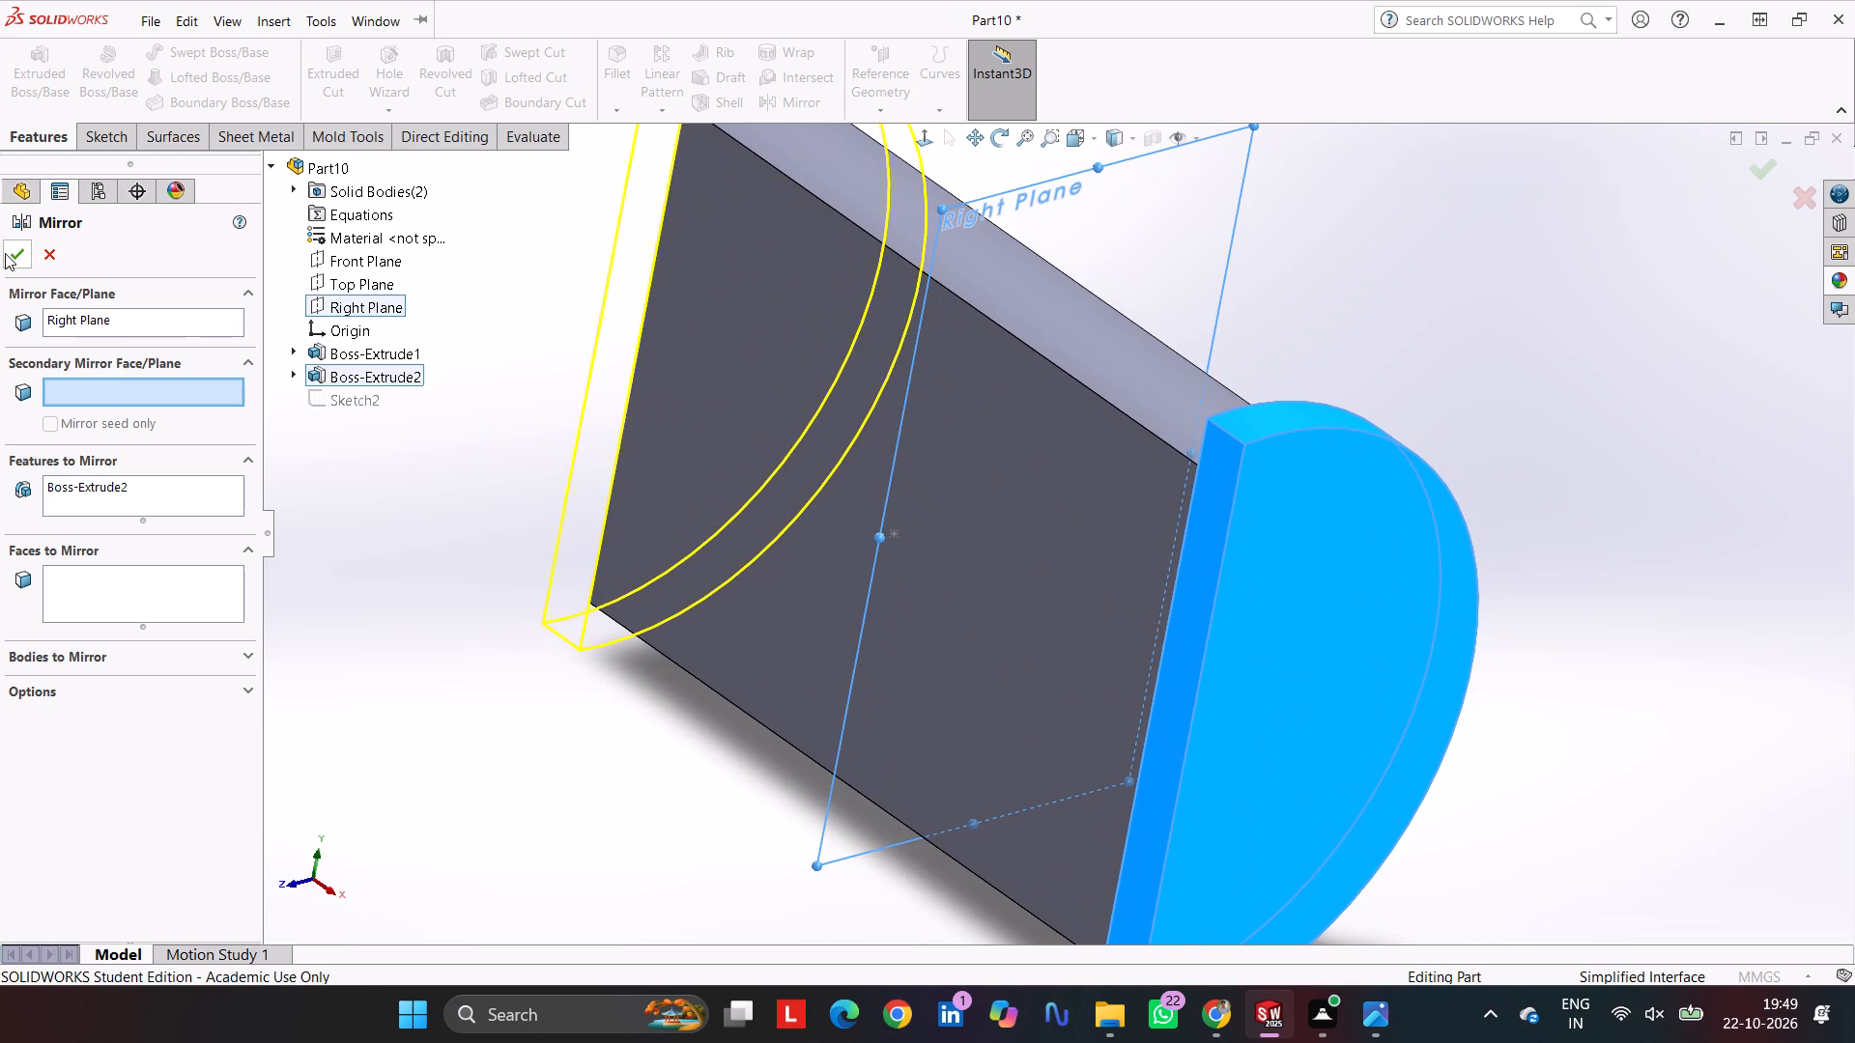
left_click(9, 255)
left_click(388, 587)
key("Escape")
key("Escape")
Start a sketch on the body's opposite end face and draw a circle of 47.5 mm radius concentric with the body's arc.
middle_click_drag(393, 569, 652, 806)
left_click(635, 188)
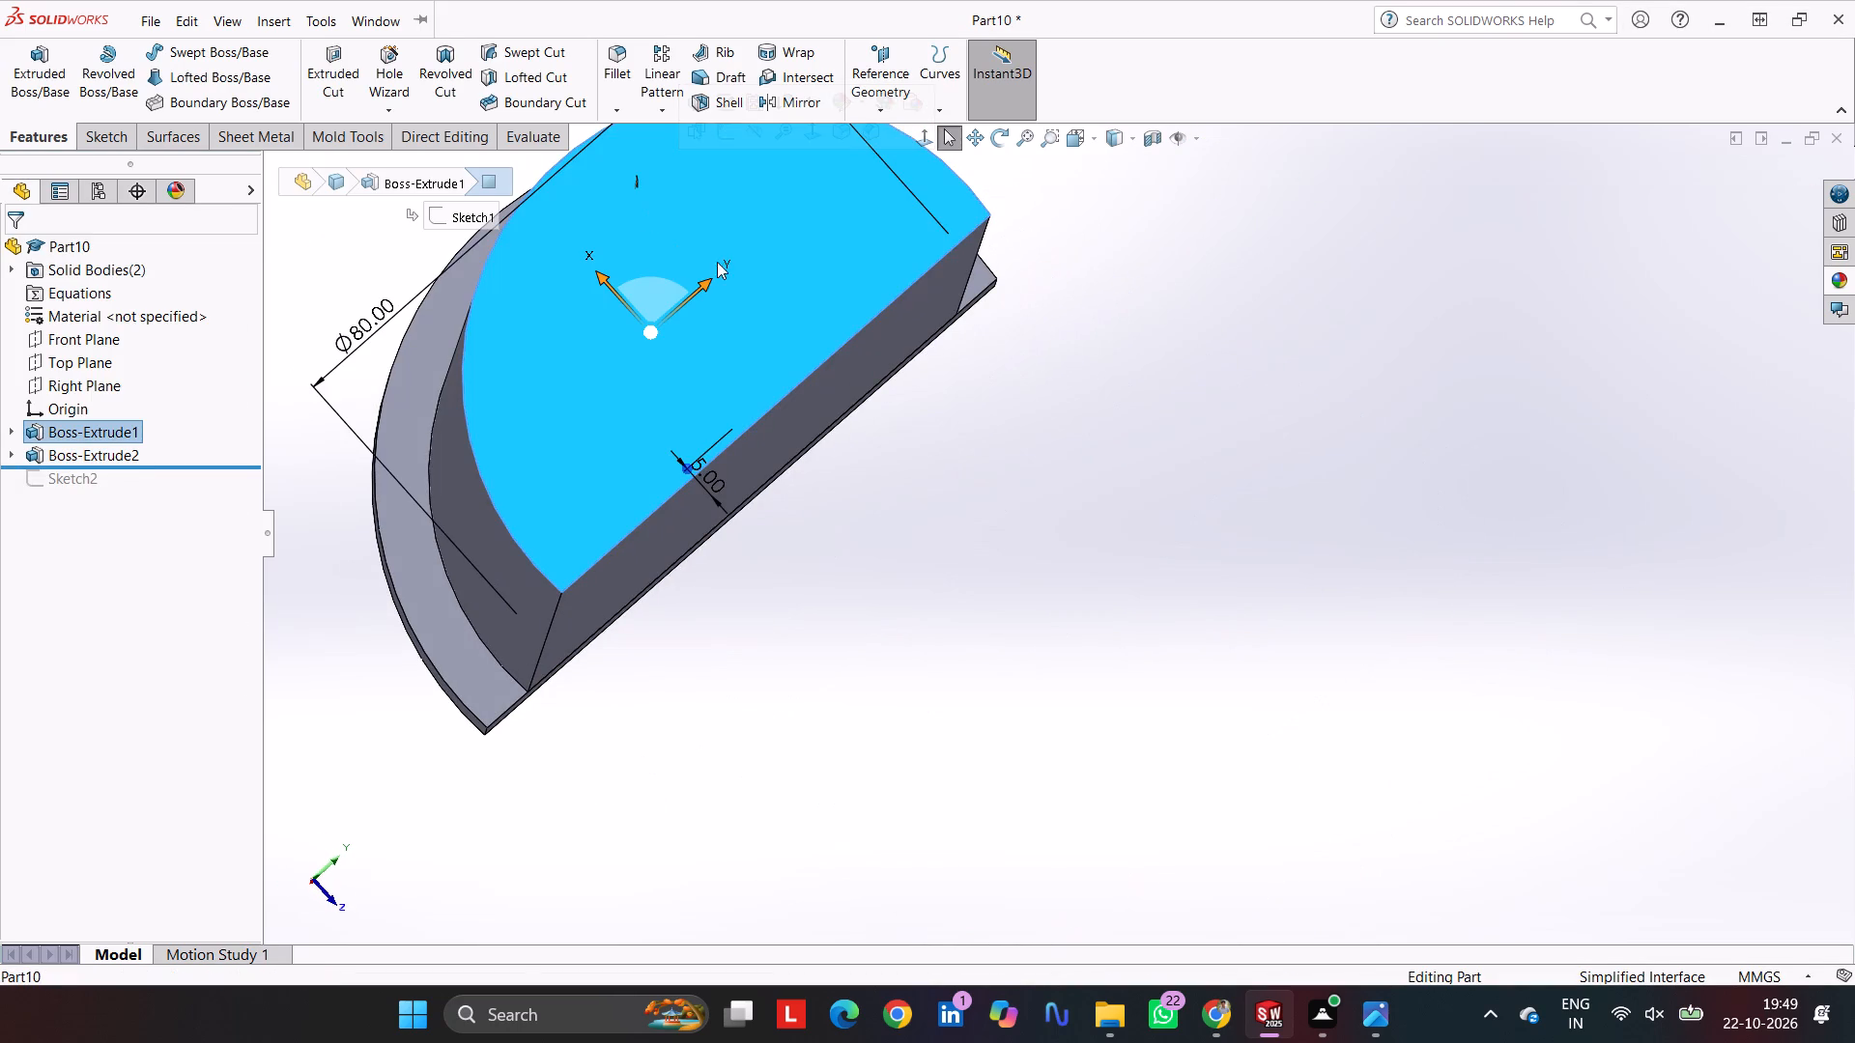
key("Escape")
left_click(642, 381)
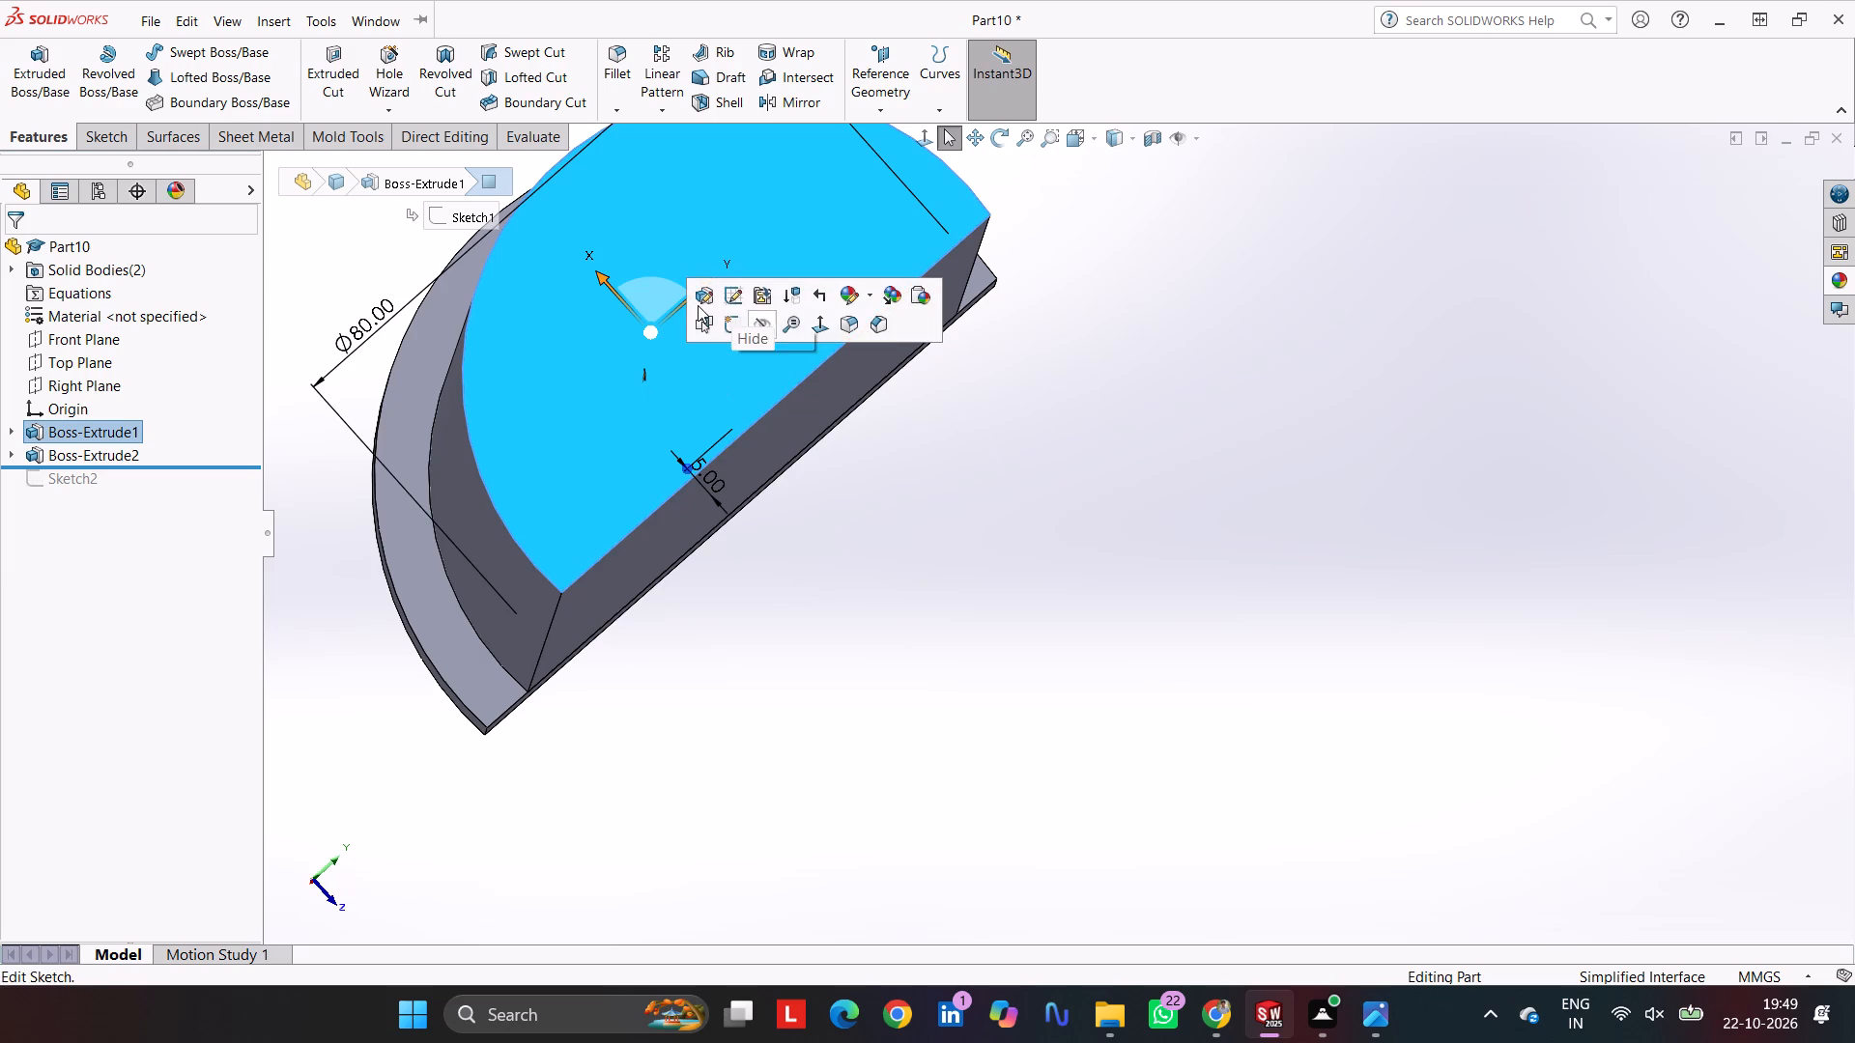
left_click(732, 322)
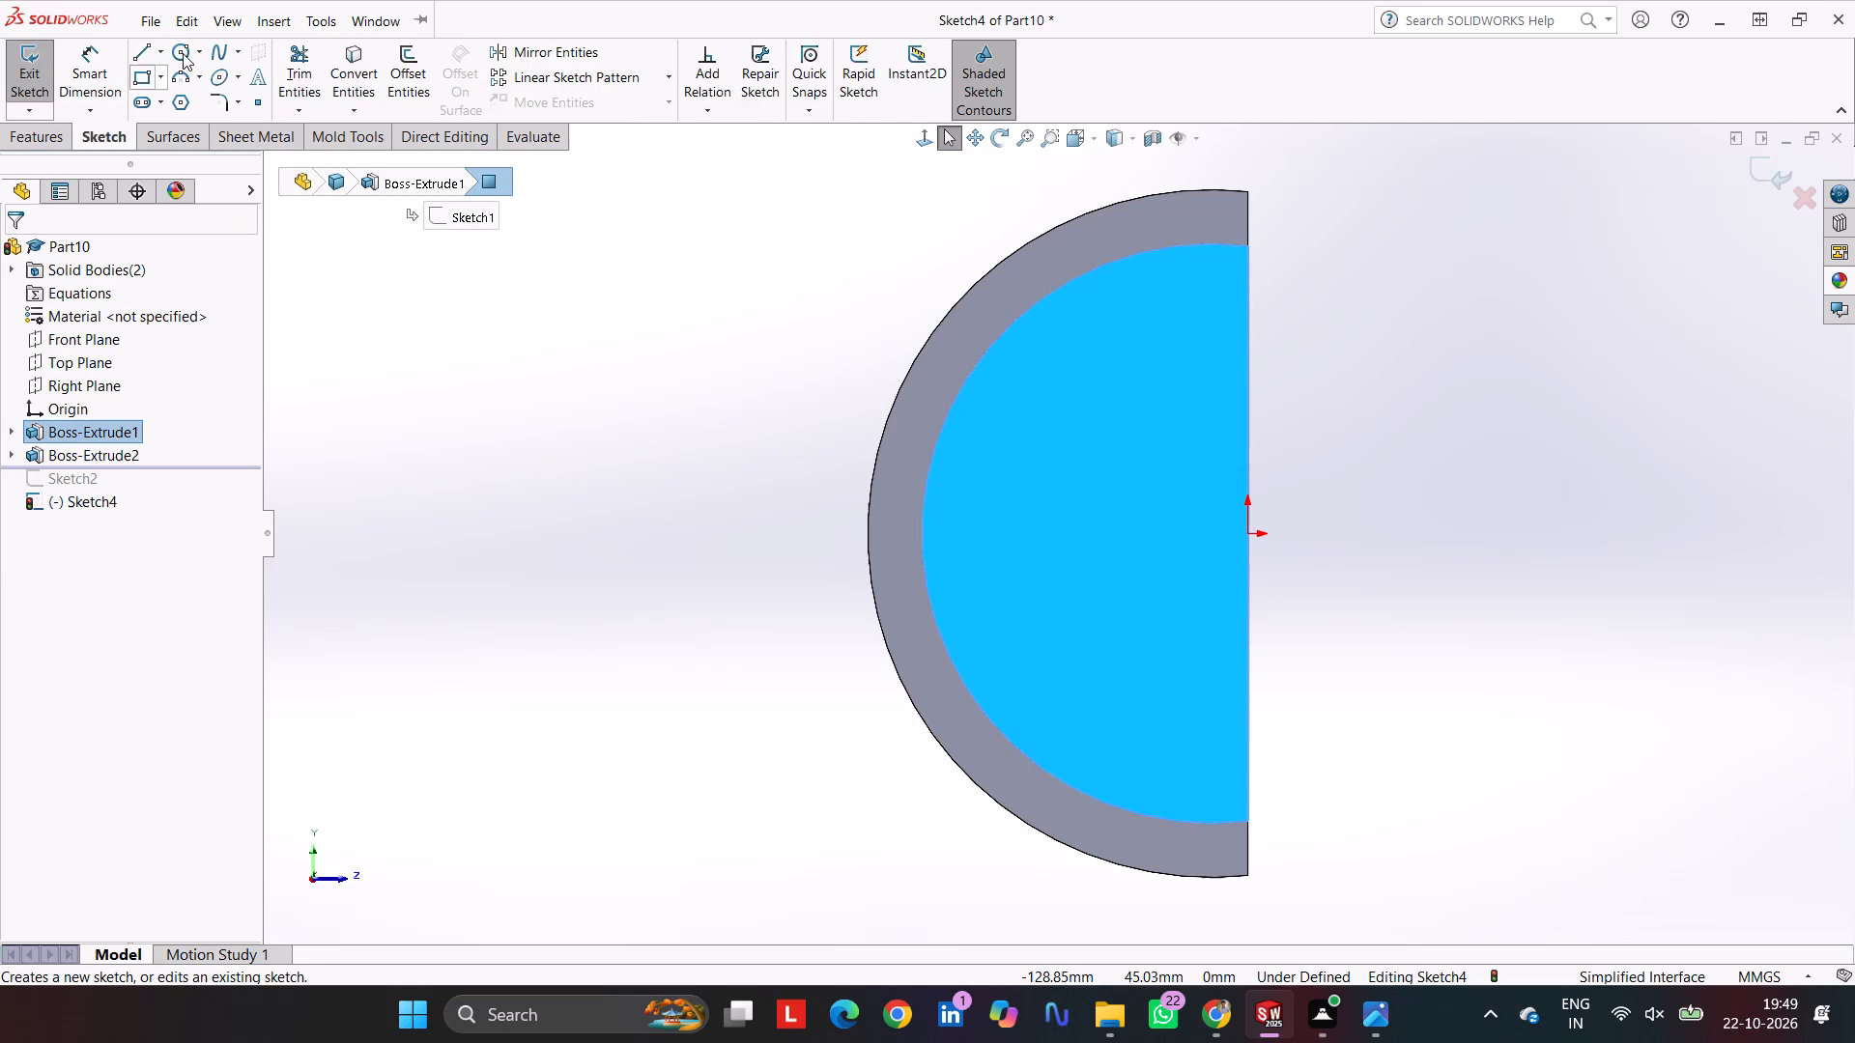
left_click(177, 51)
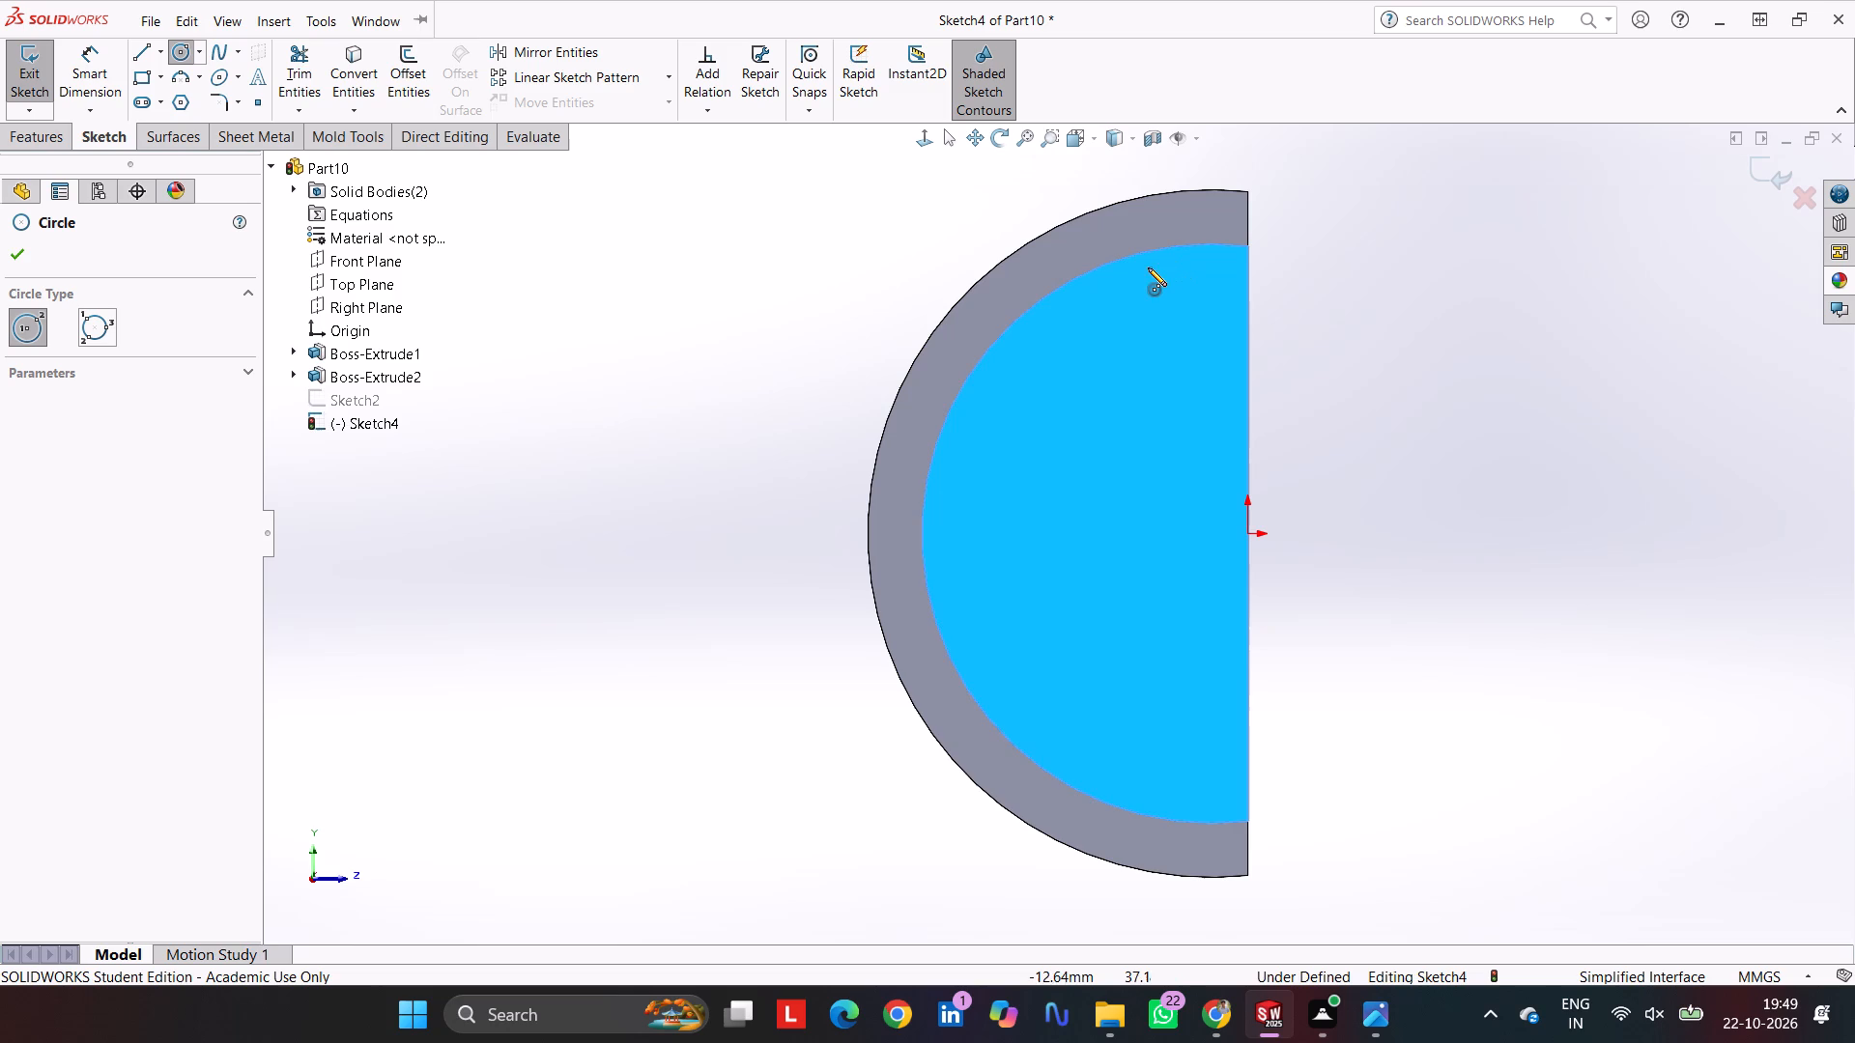
left_click(1212, 532)
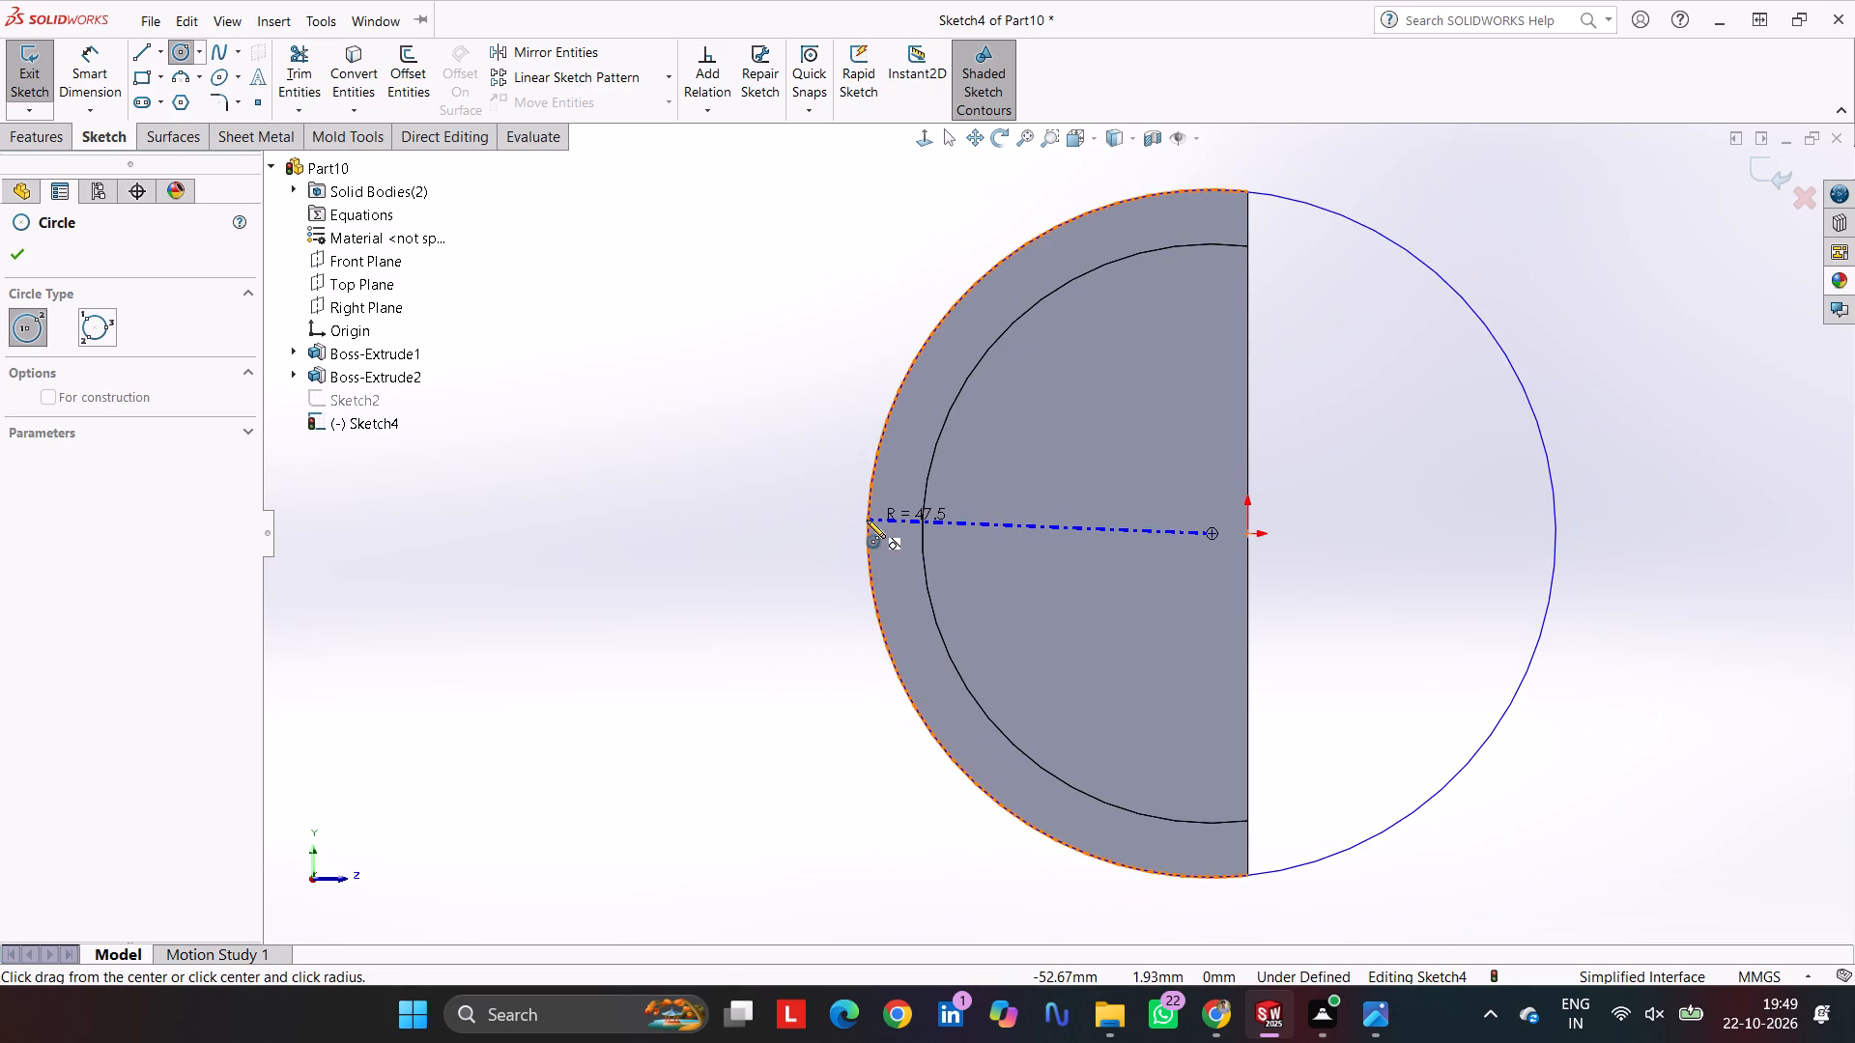
left_click(867, 520)
key("Escape")
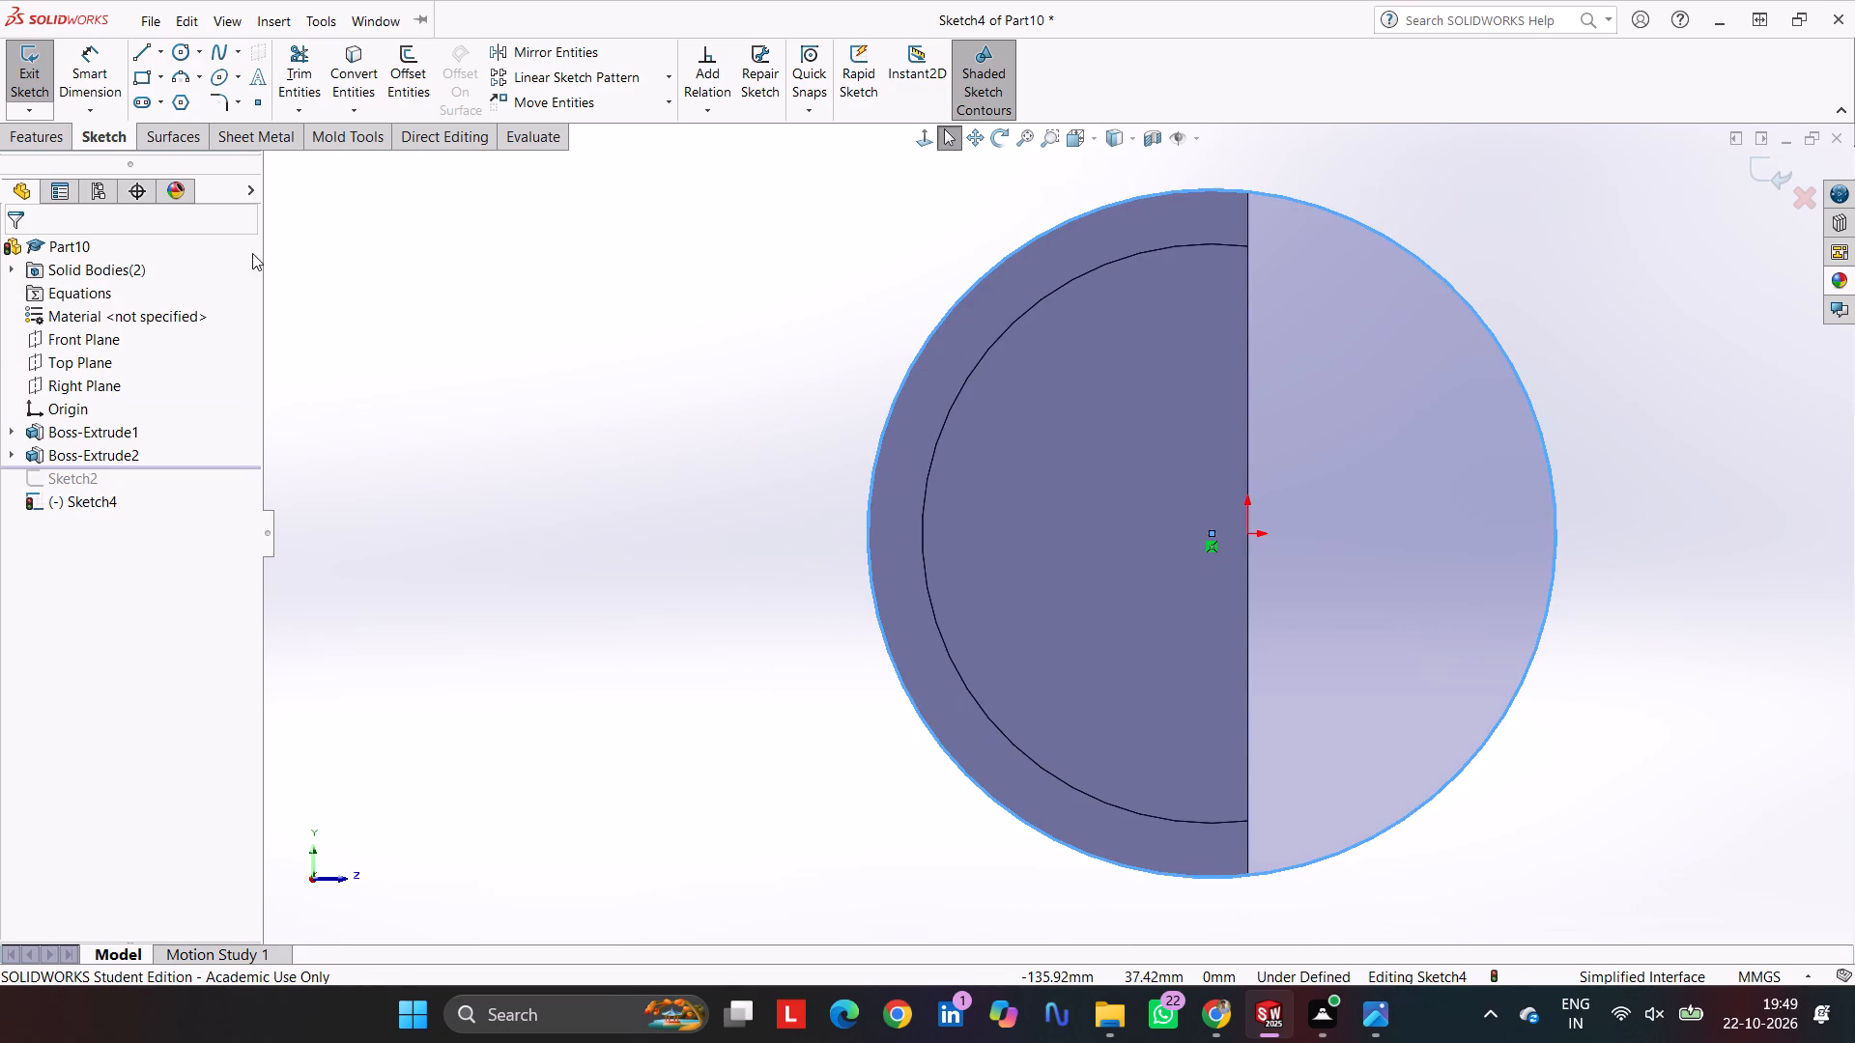
Draw a vertical, infinite-length construction line through the origin along the body's flat side.
left_click(133, 53)
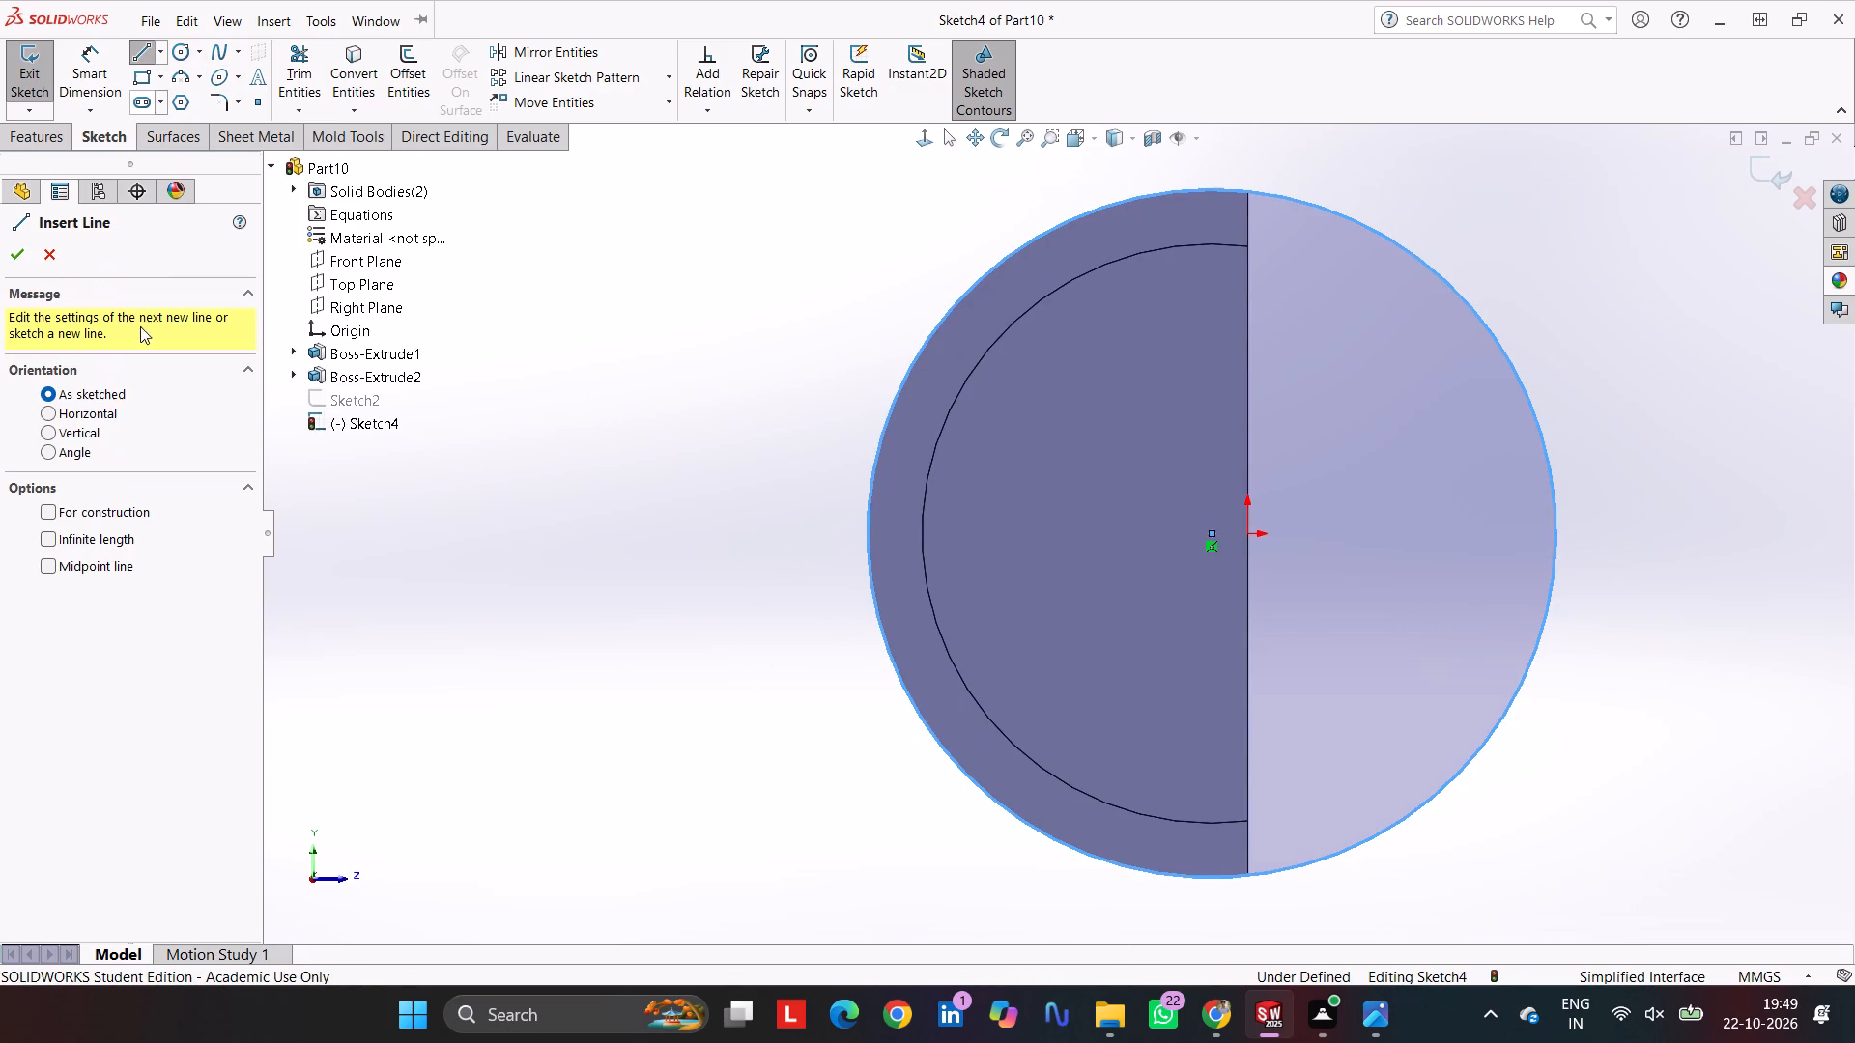
left_click(83, 437)
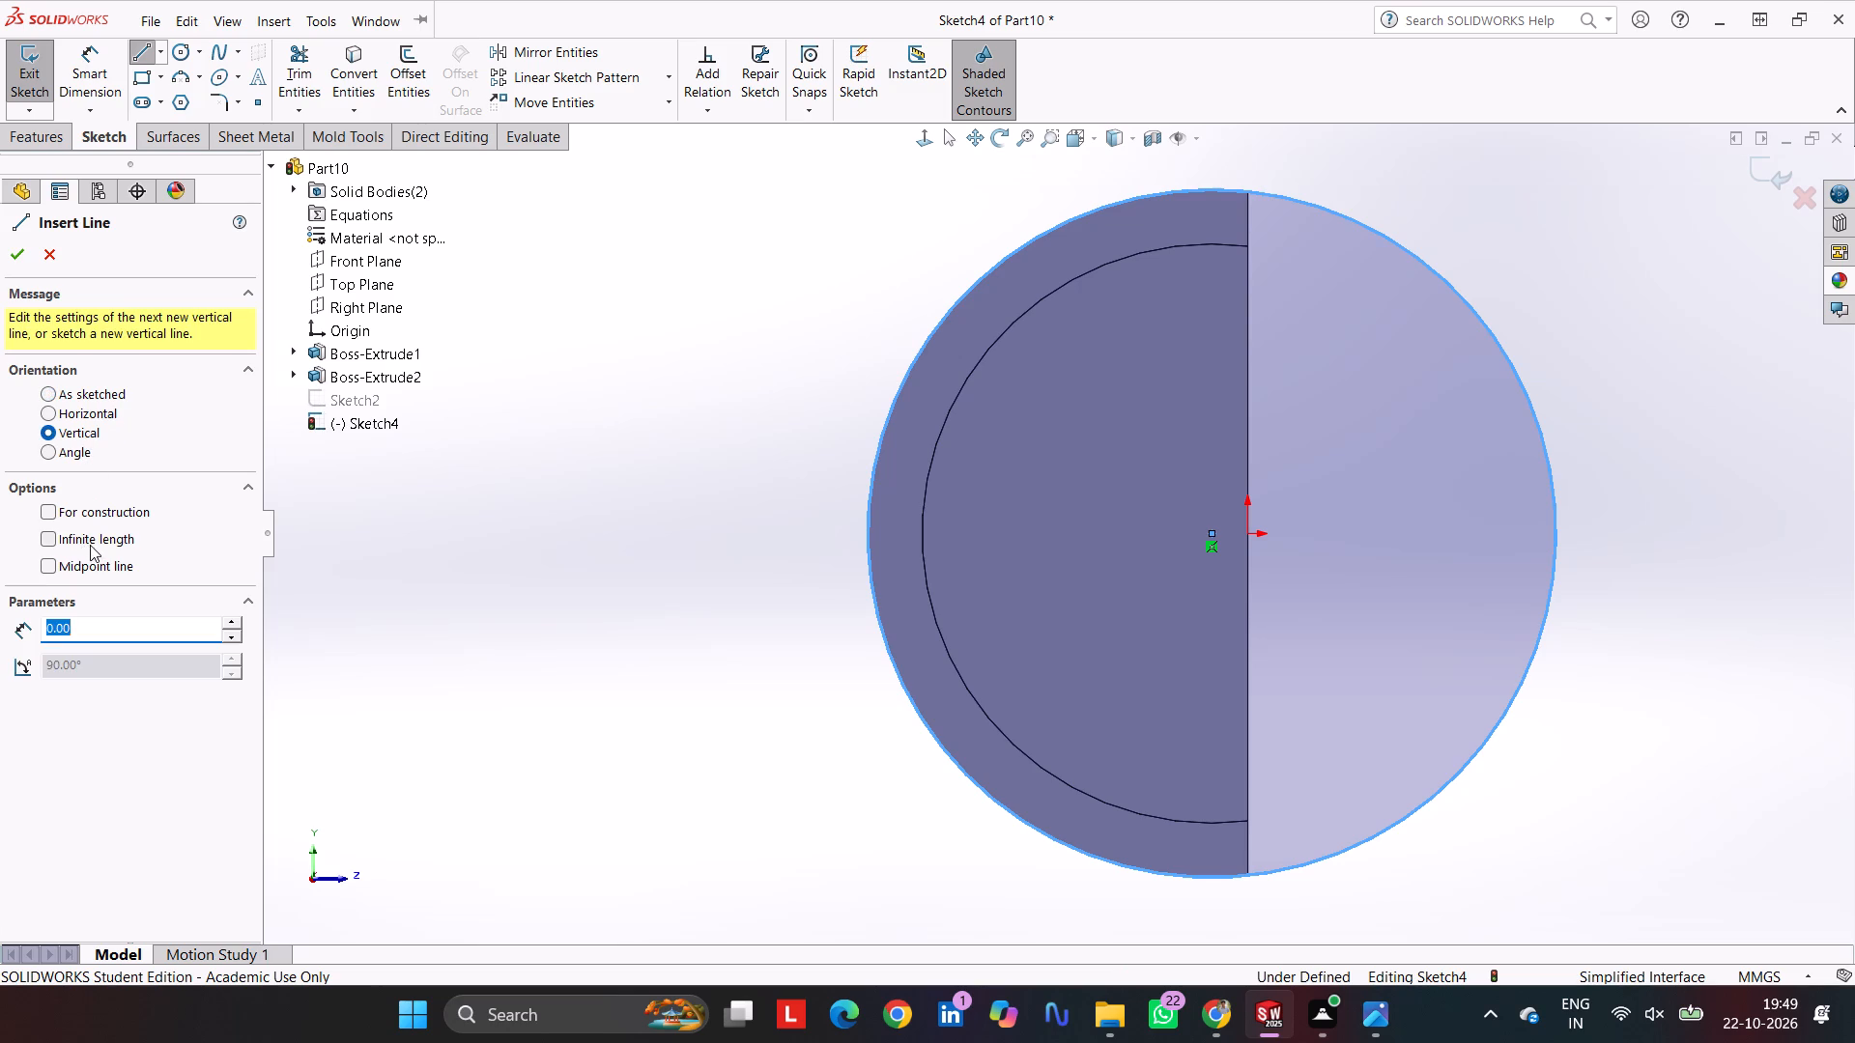
left_click(91, 542)
left_click(100, 512)
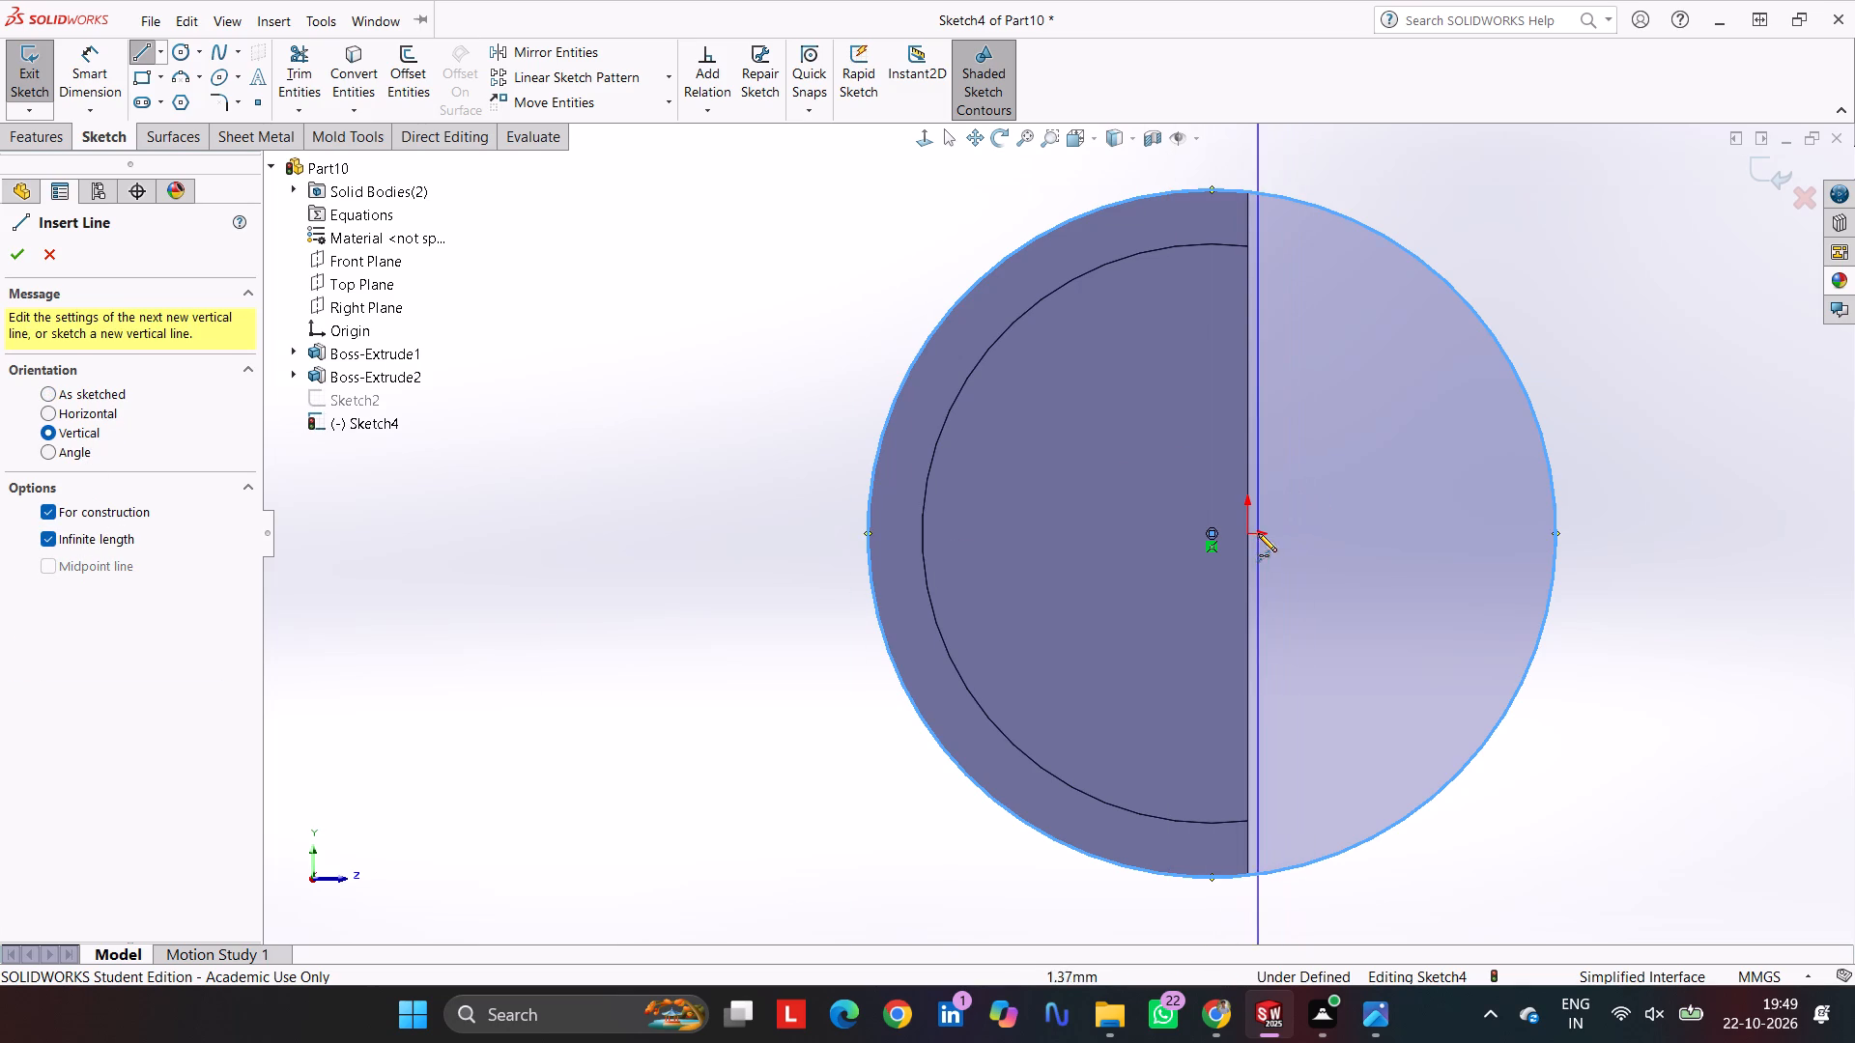
left_click(1251, 534)
key("Escape")
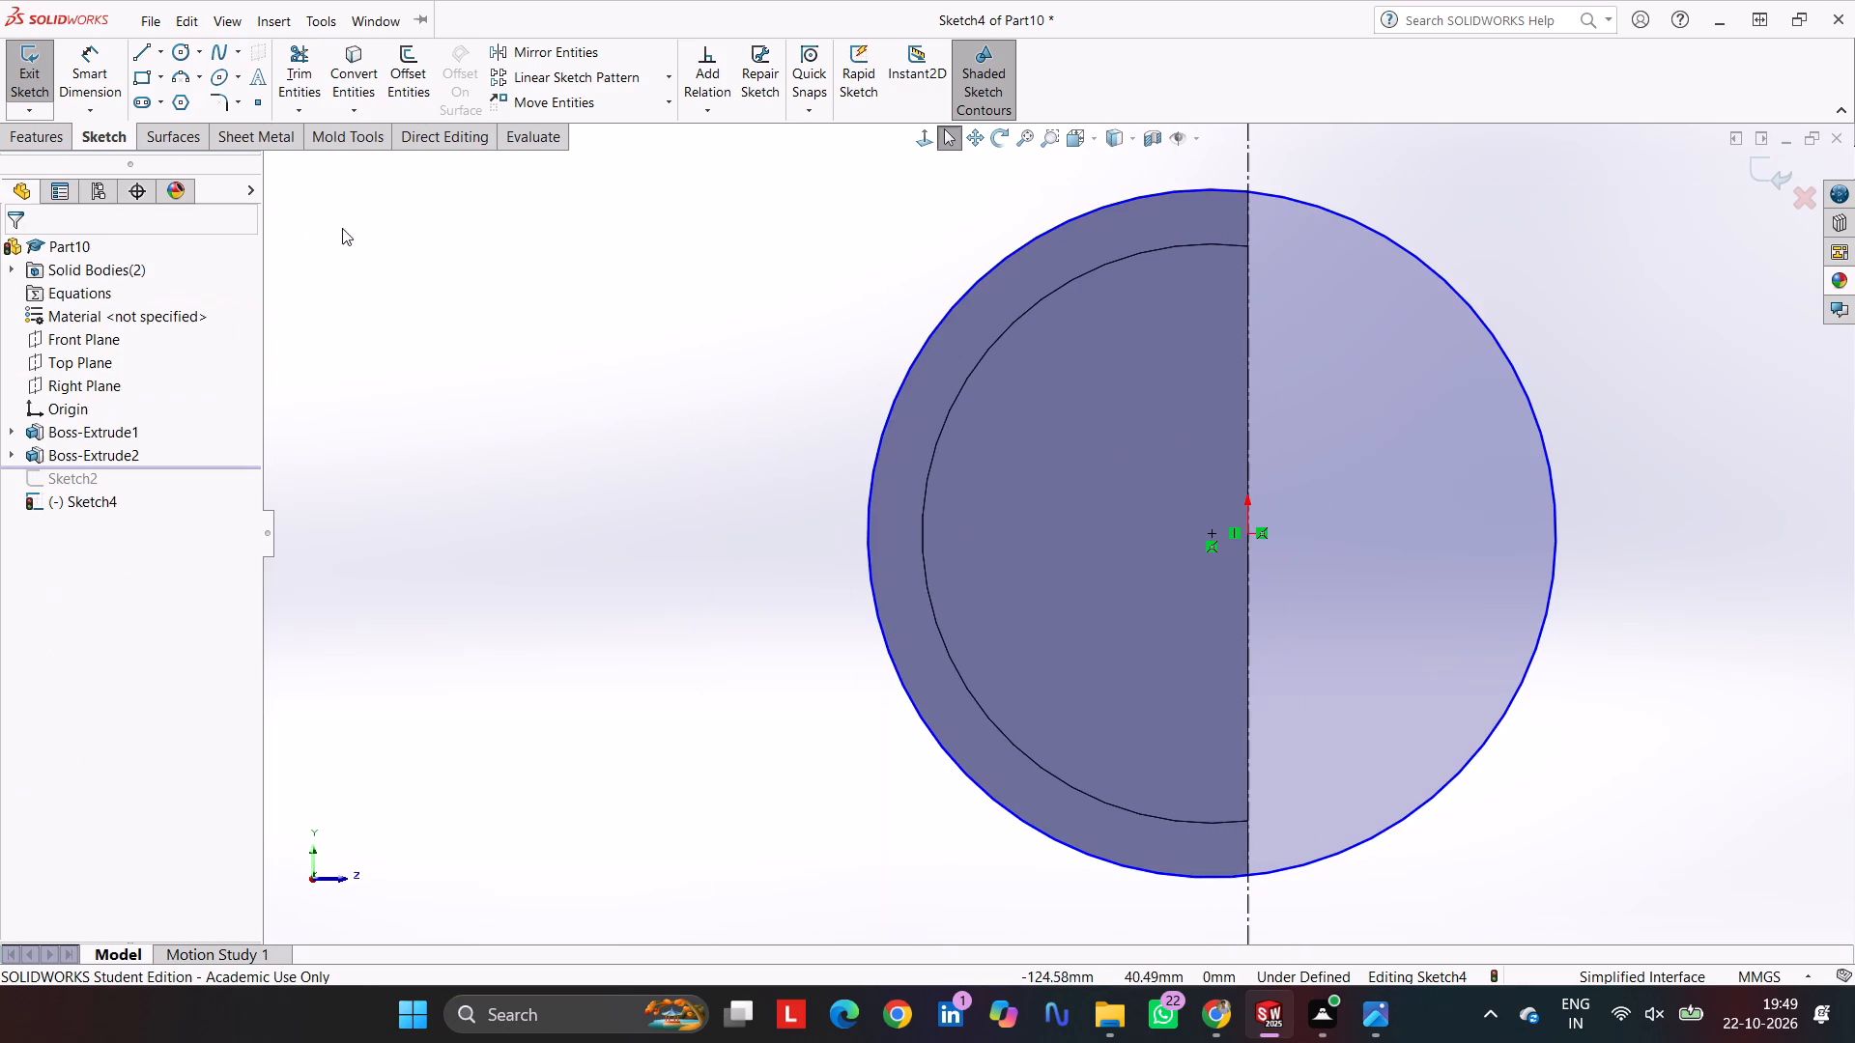
Dimension the new circle's diameter.
left_click(68, 64)
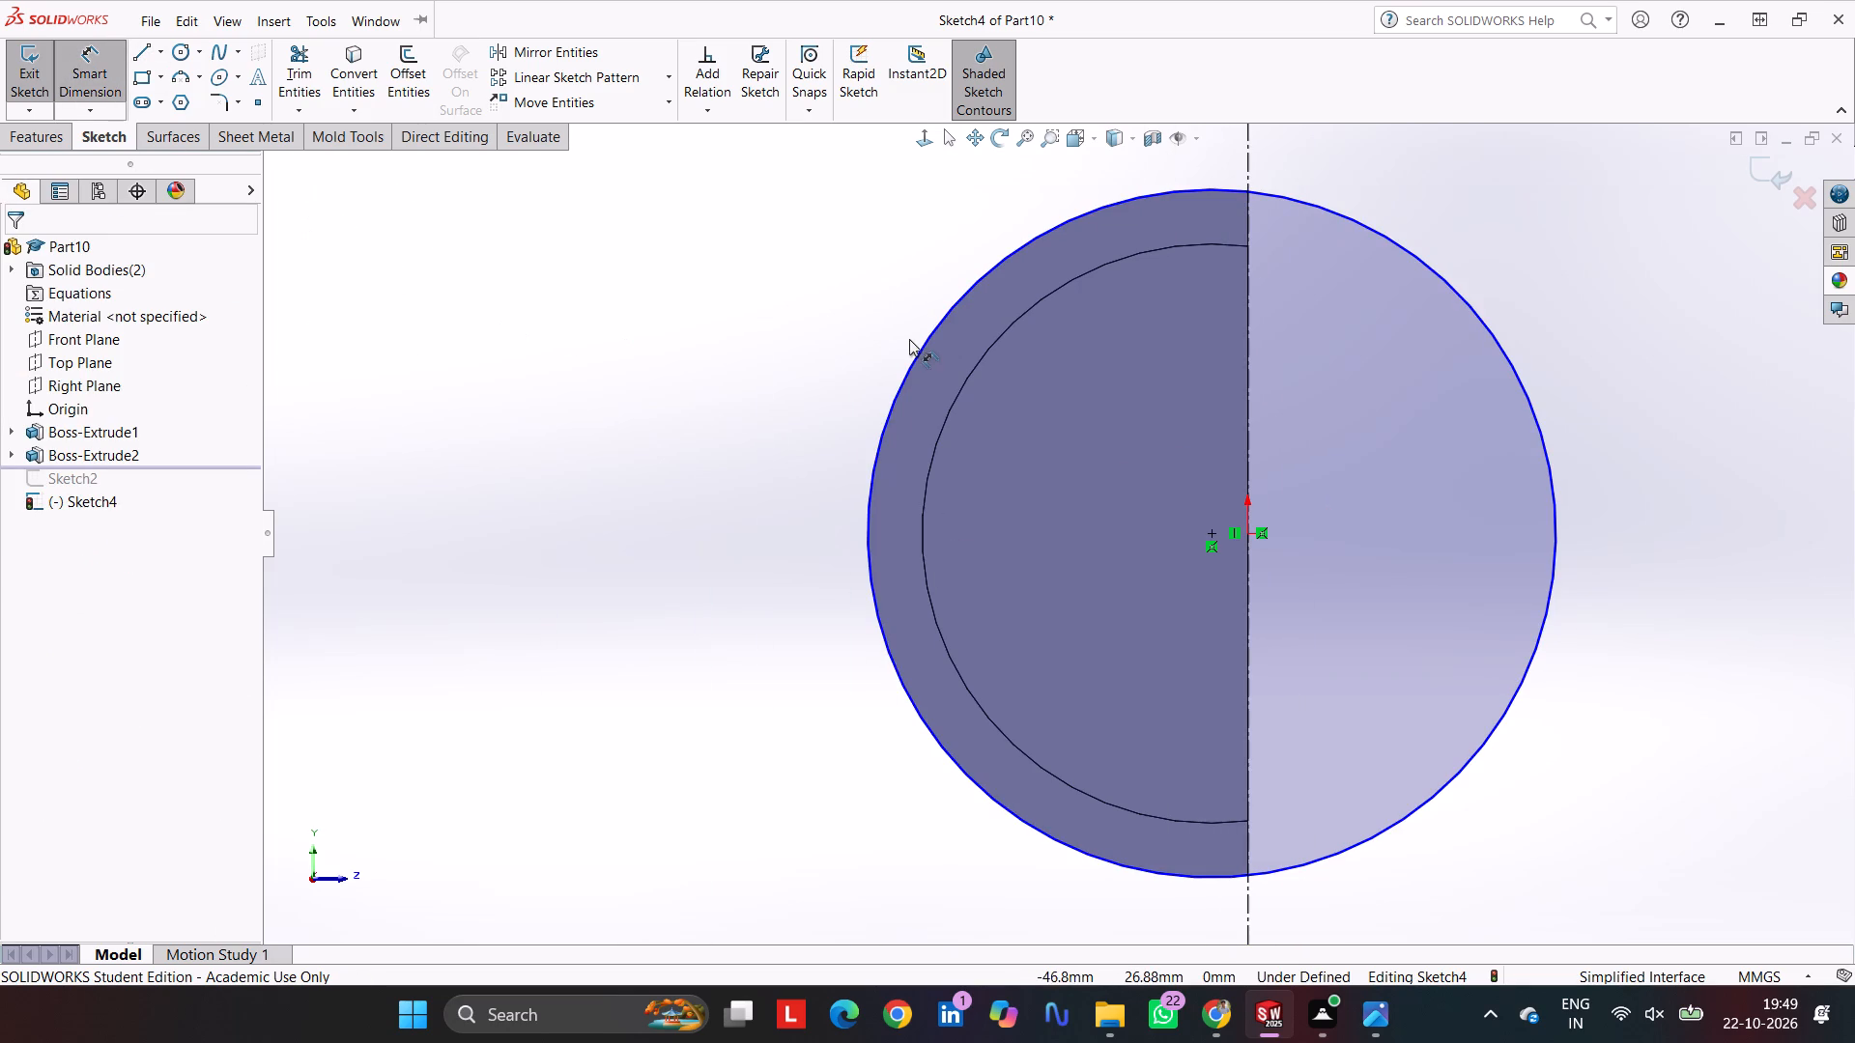
left_click(923, 352)
left_click(748, 353)
key("Escape")
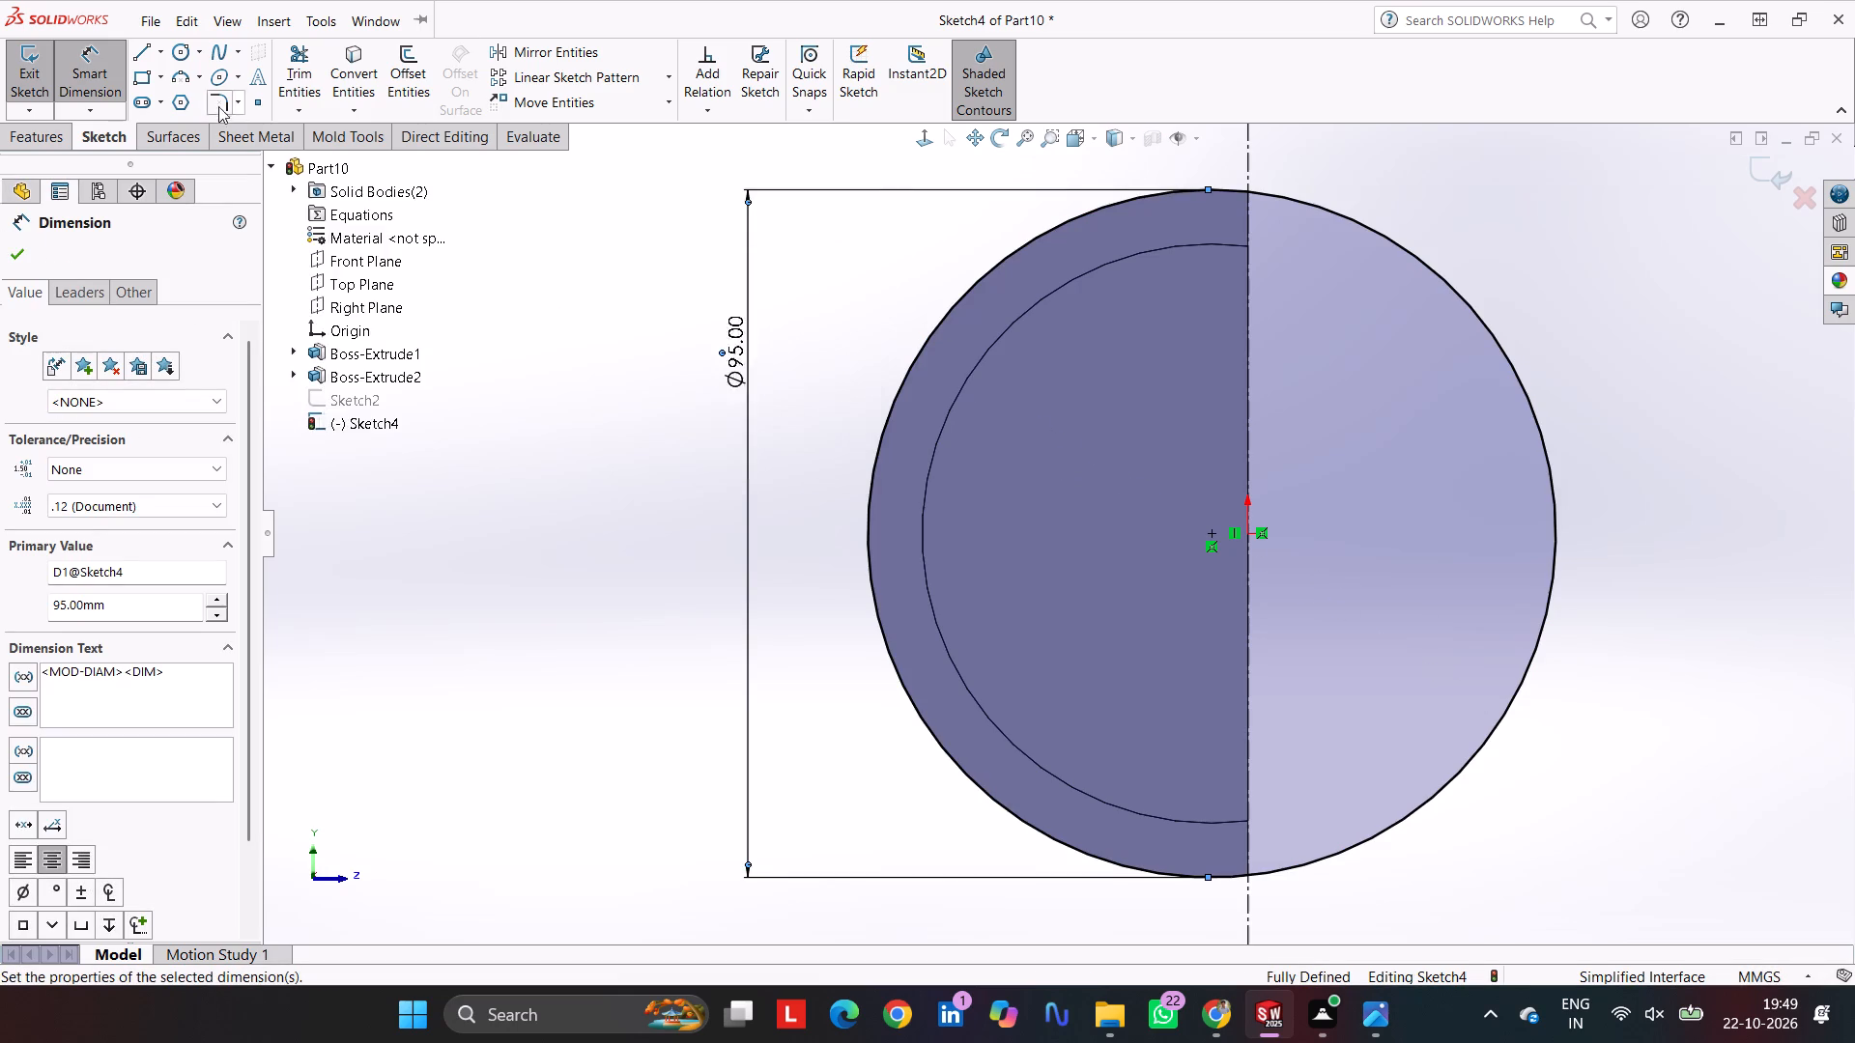
Power trim the circle's arc on the side of the construction line away from the body.
left_click(306, 56)
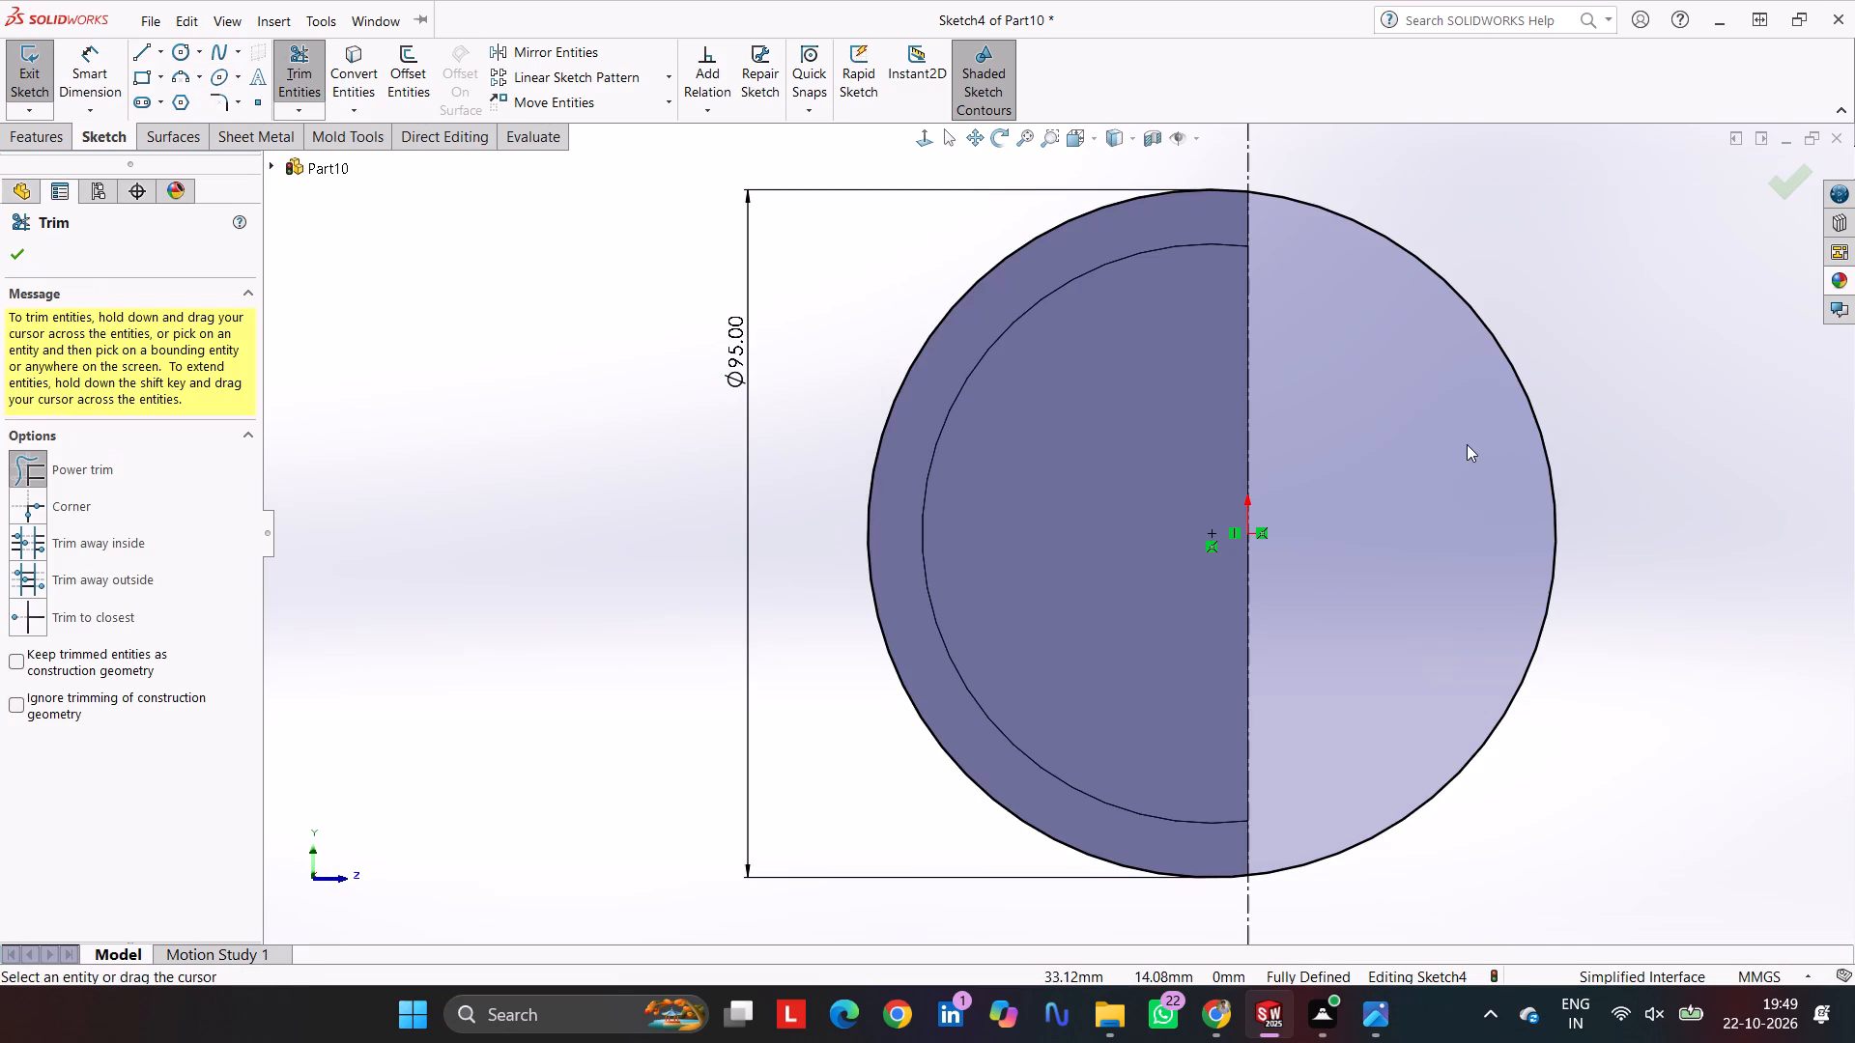
left_click_drag(1465, 445, 1593, 299)
Close the trimmed profile with a vertical line joining the two ends of the remaining arc.
left_click(152, 60)
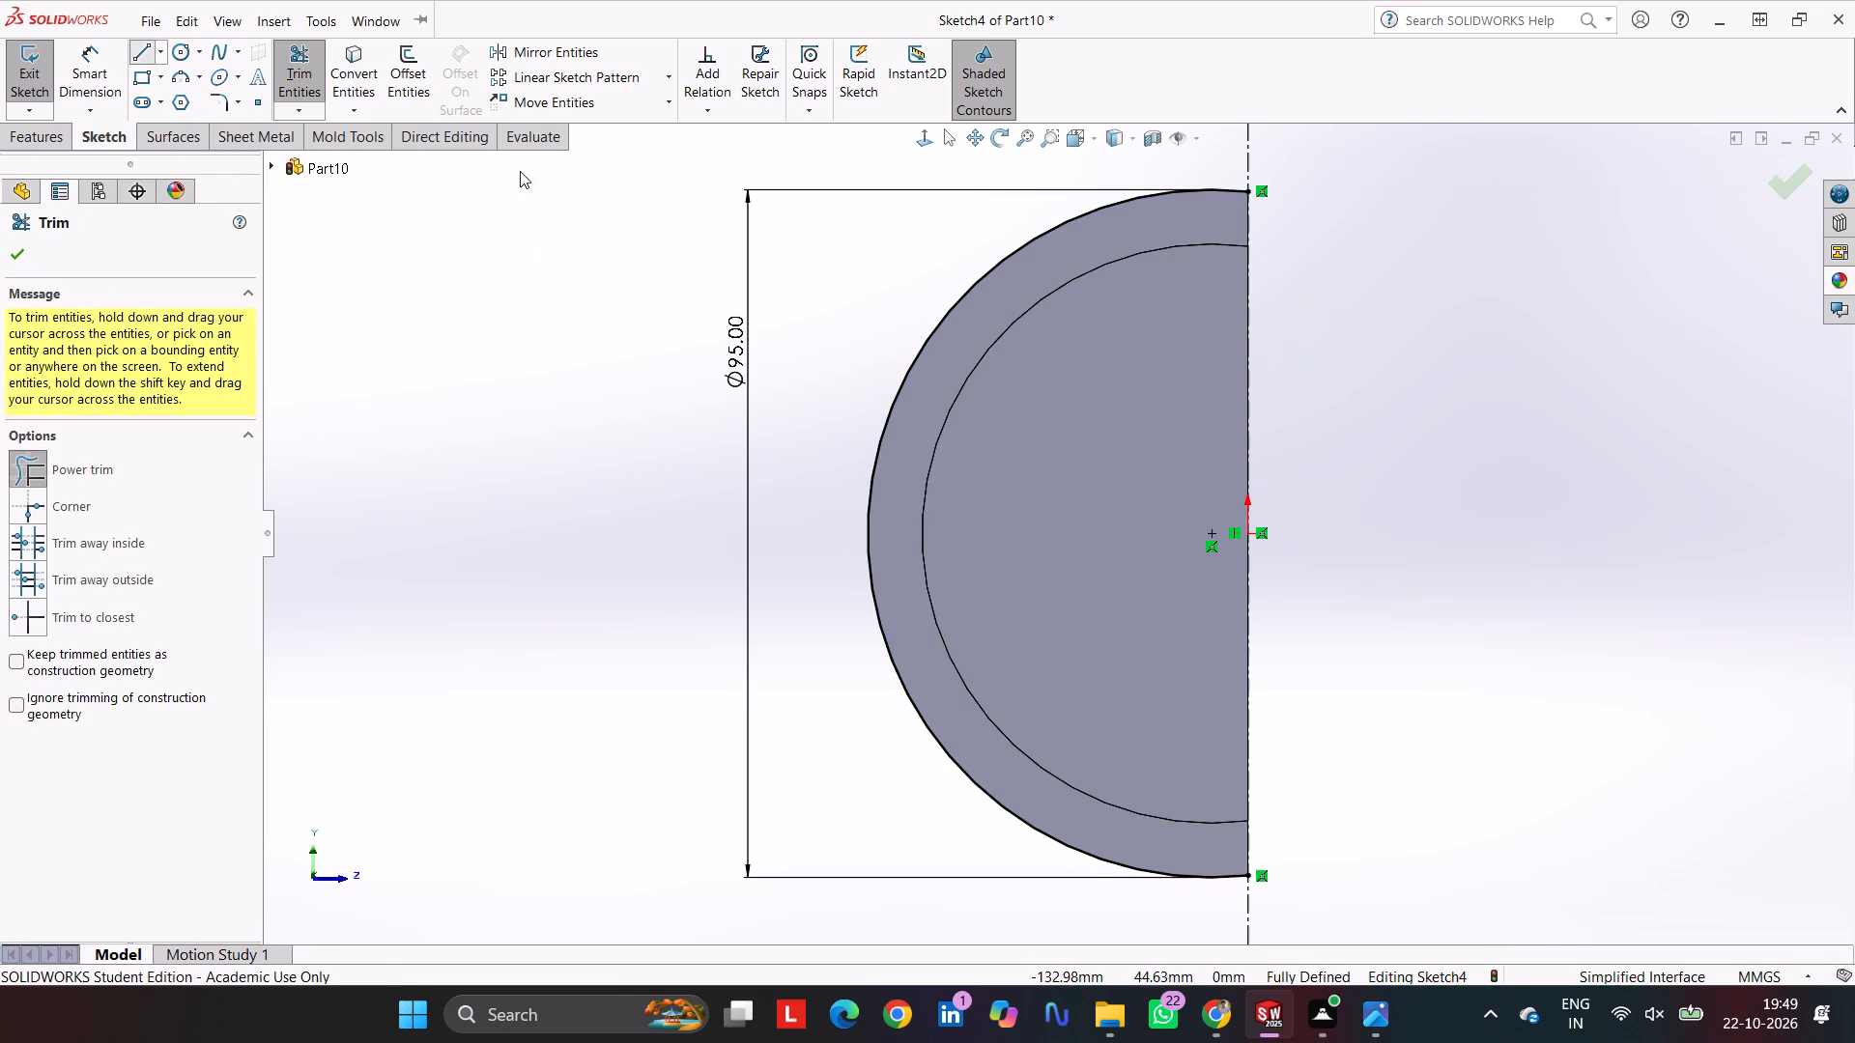
left_click(1250, 188)
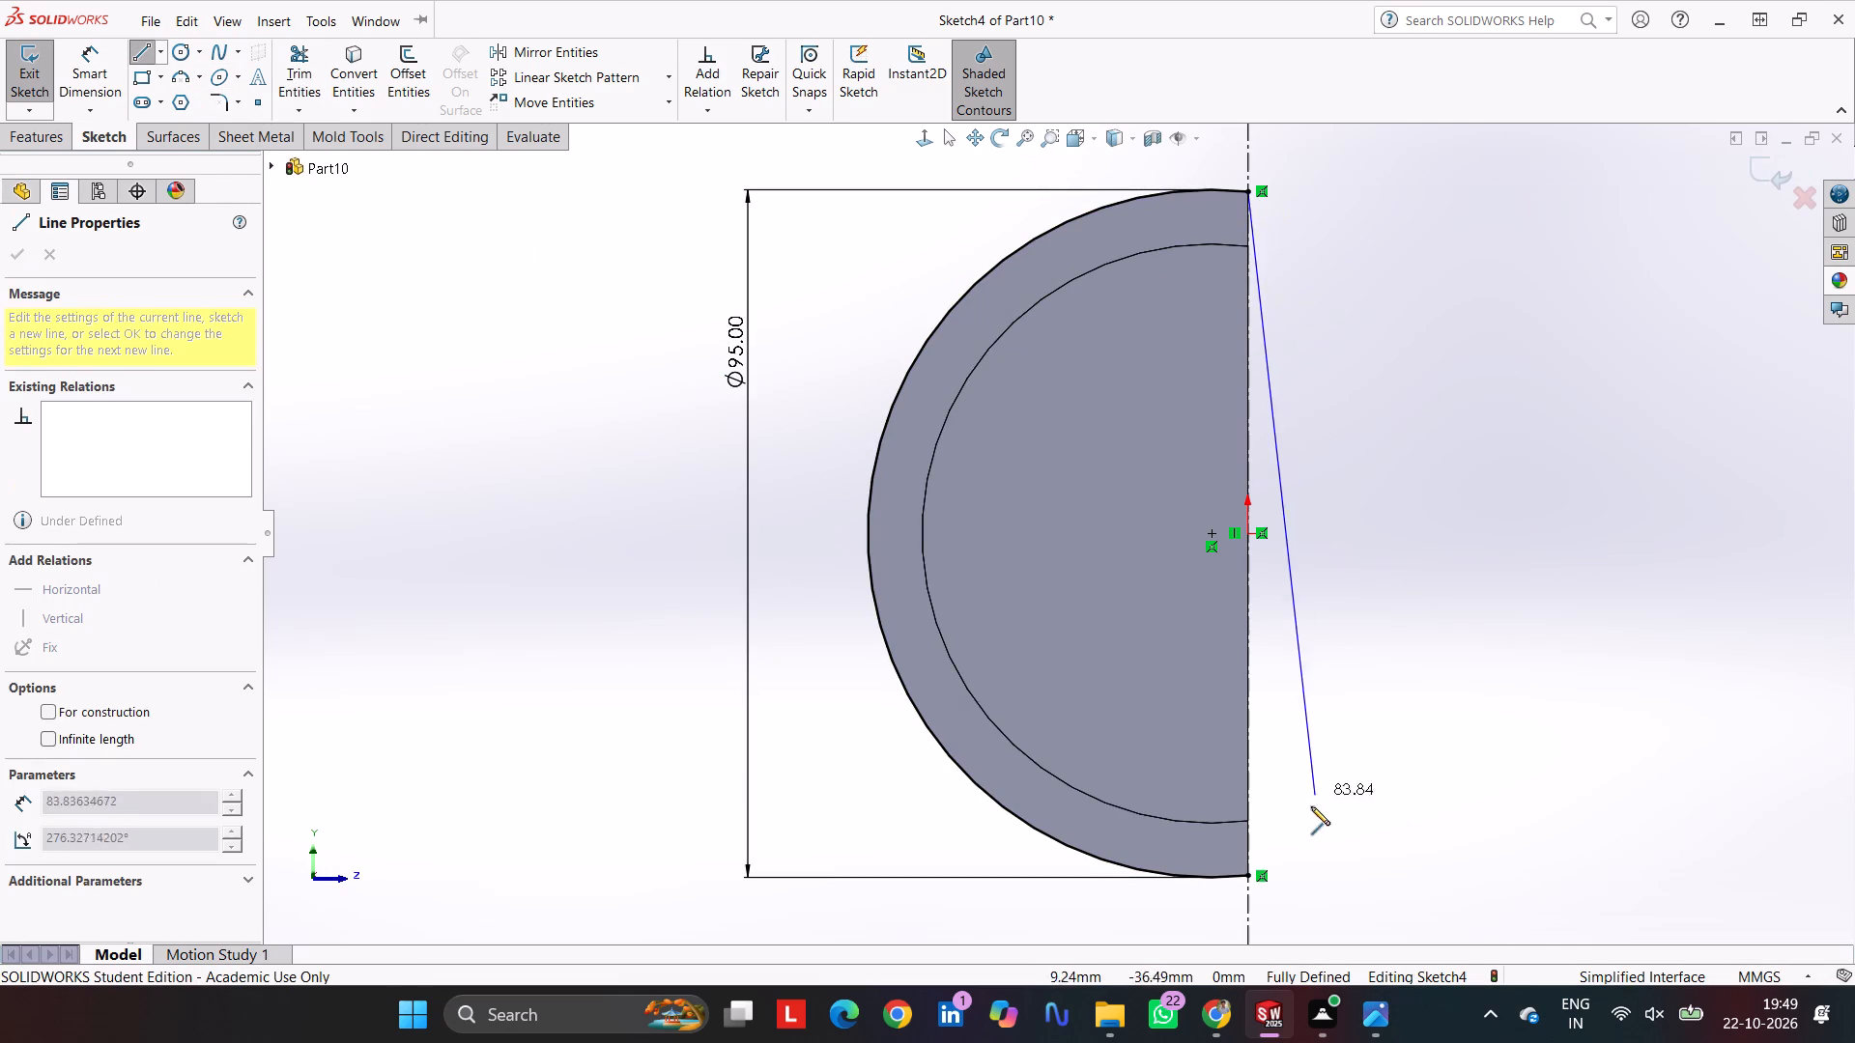
left_click(1251, 875)
key("Escape")
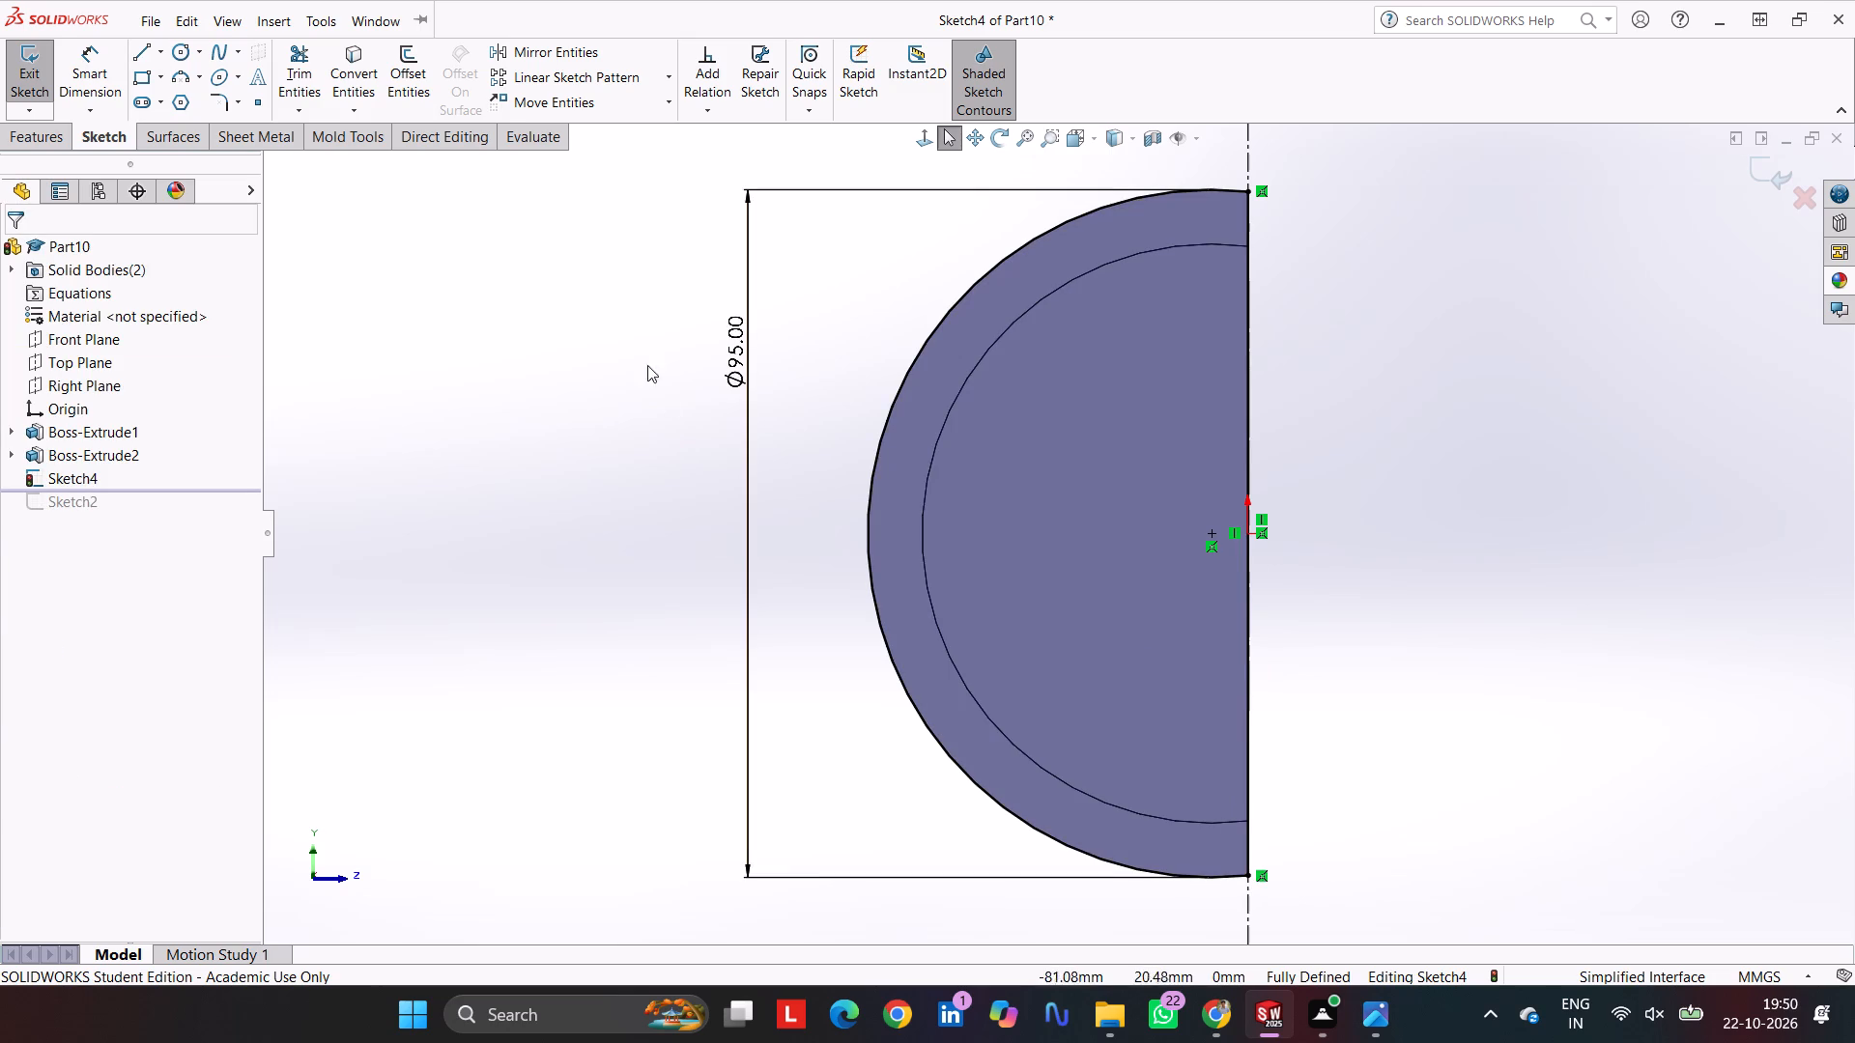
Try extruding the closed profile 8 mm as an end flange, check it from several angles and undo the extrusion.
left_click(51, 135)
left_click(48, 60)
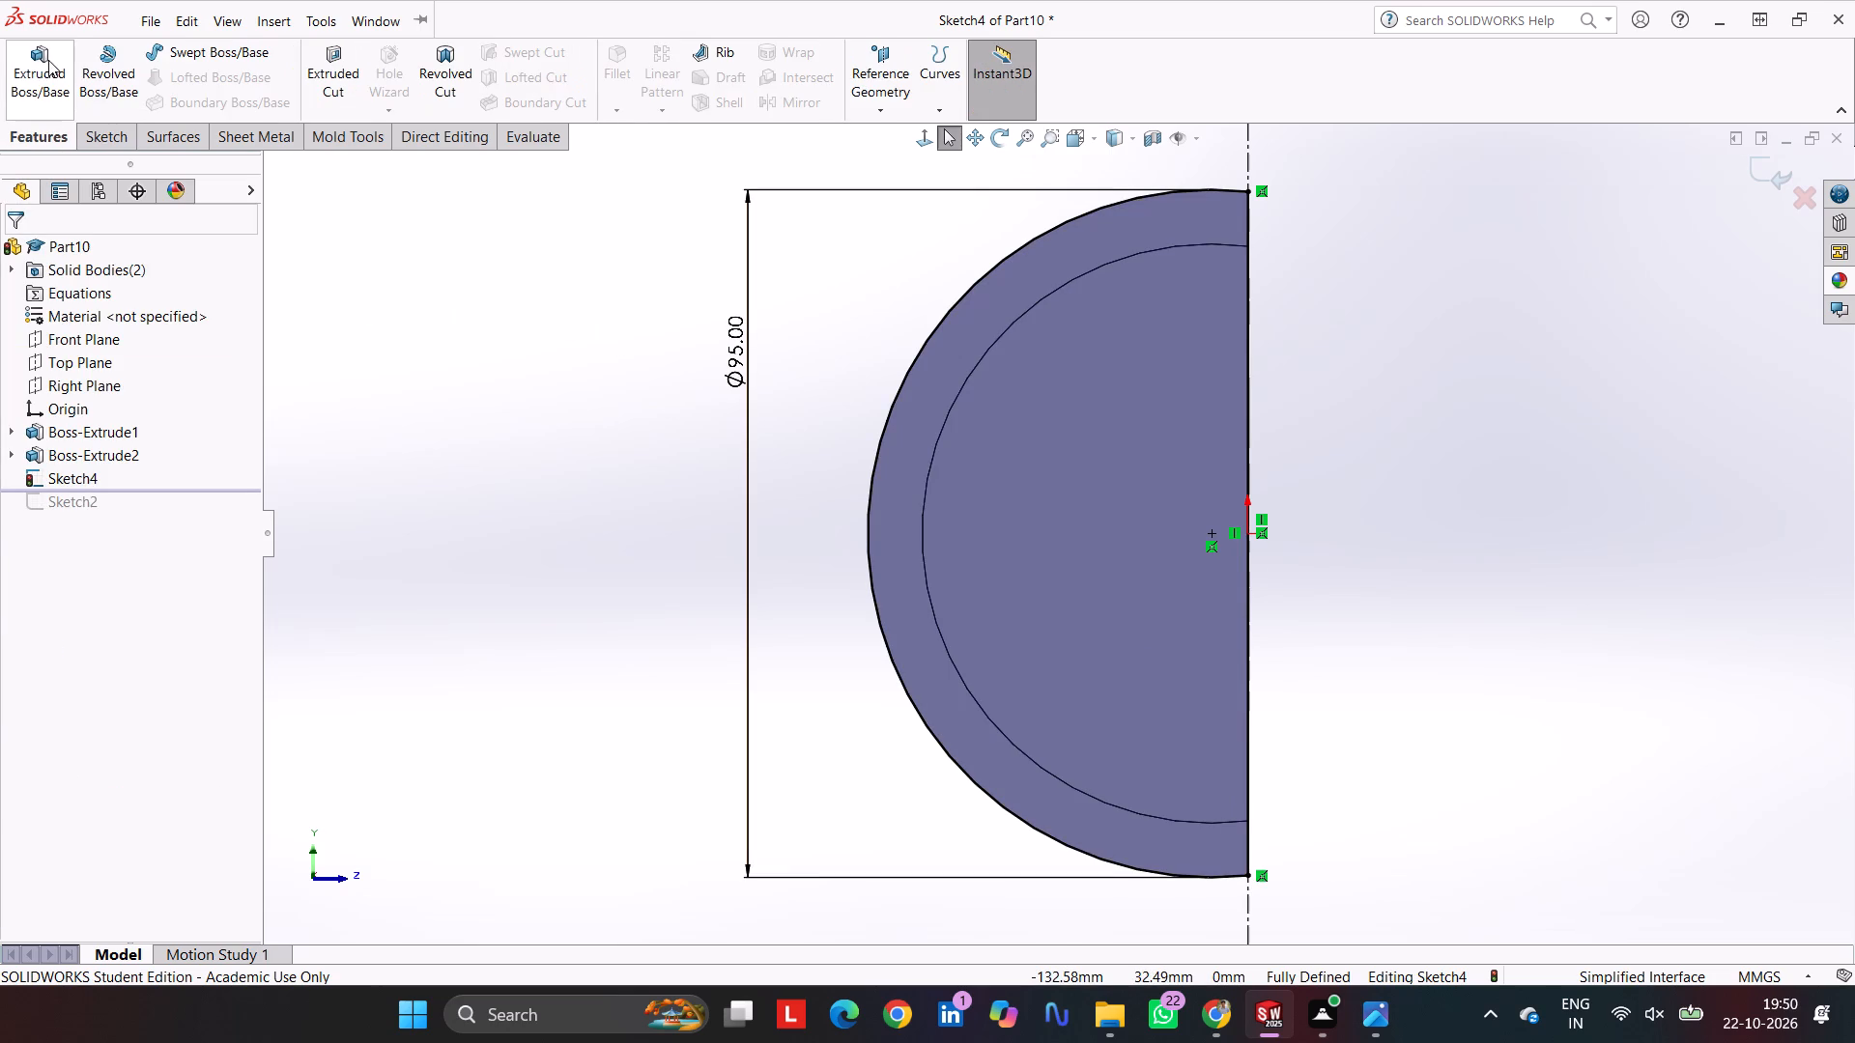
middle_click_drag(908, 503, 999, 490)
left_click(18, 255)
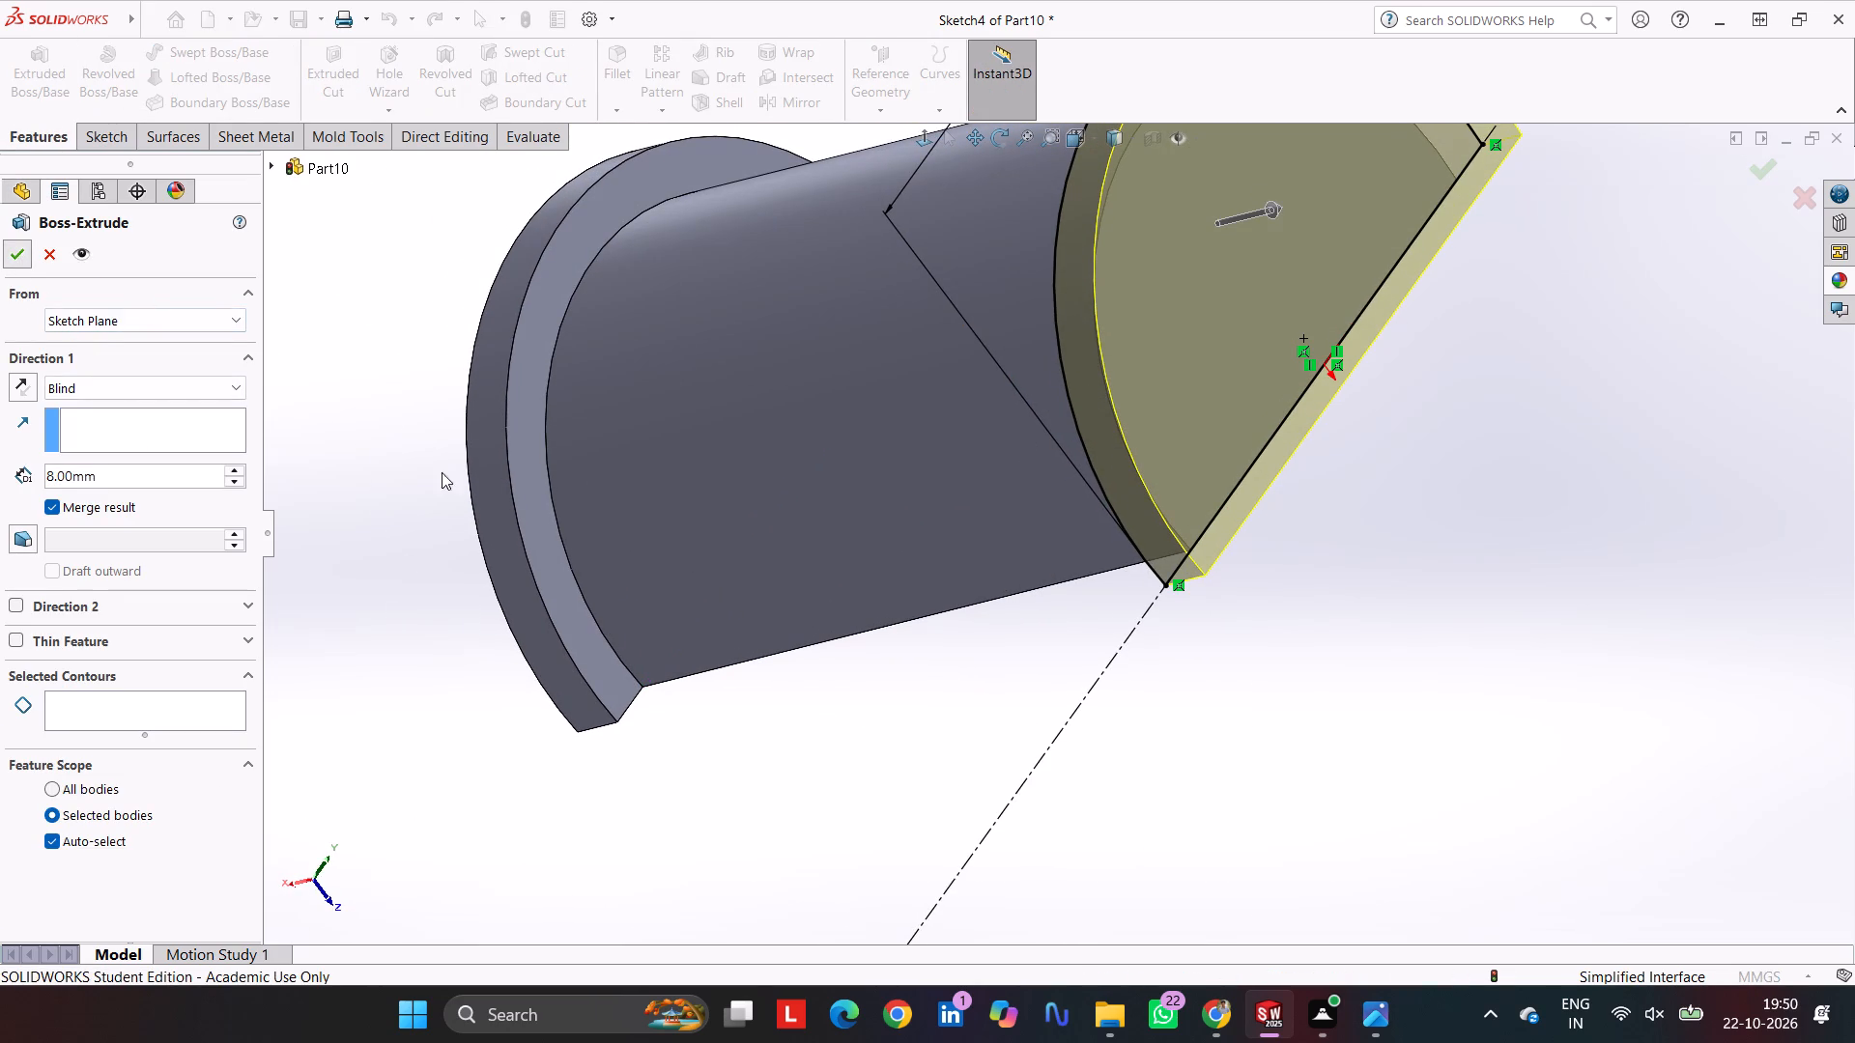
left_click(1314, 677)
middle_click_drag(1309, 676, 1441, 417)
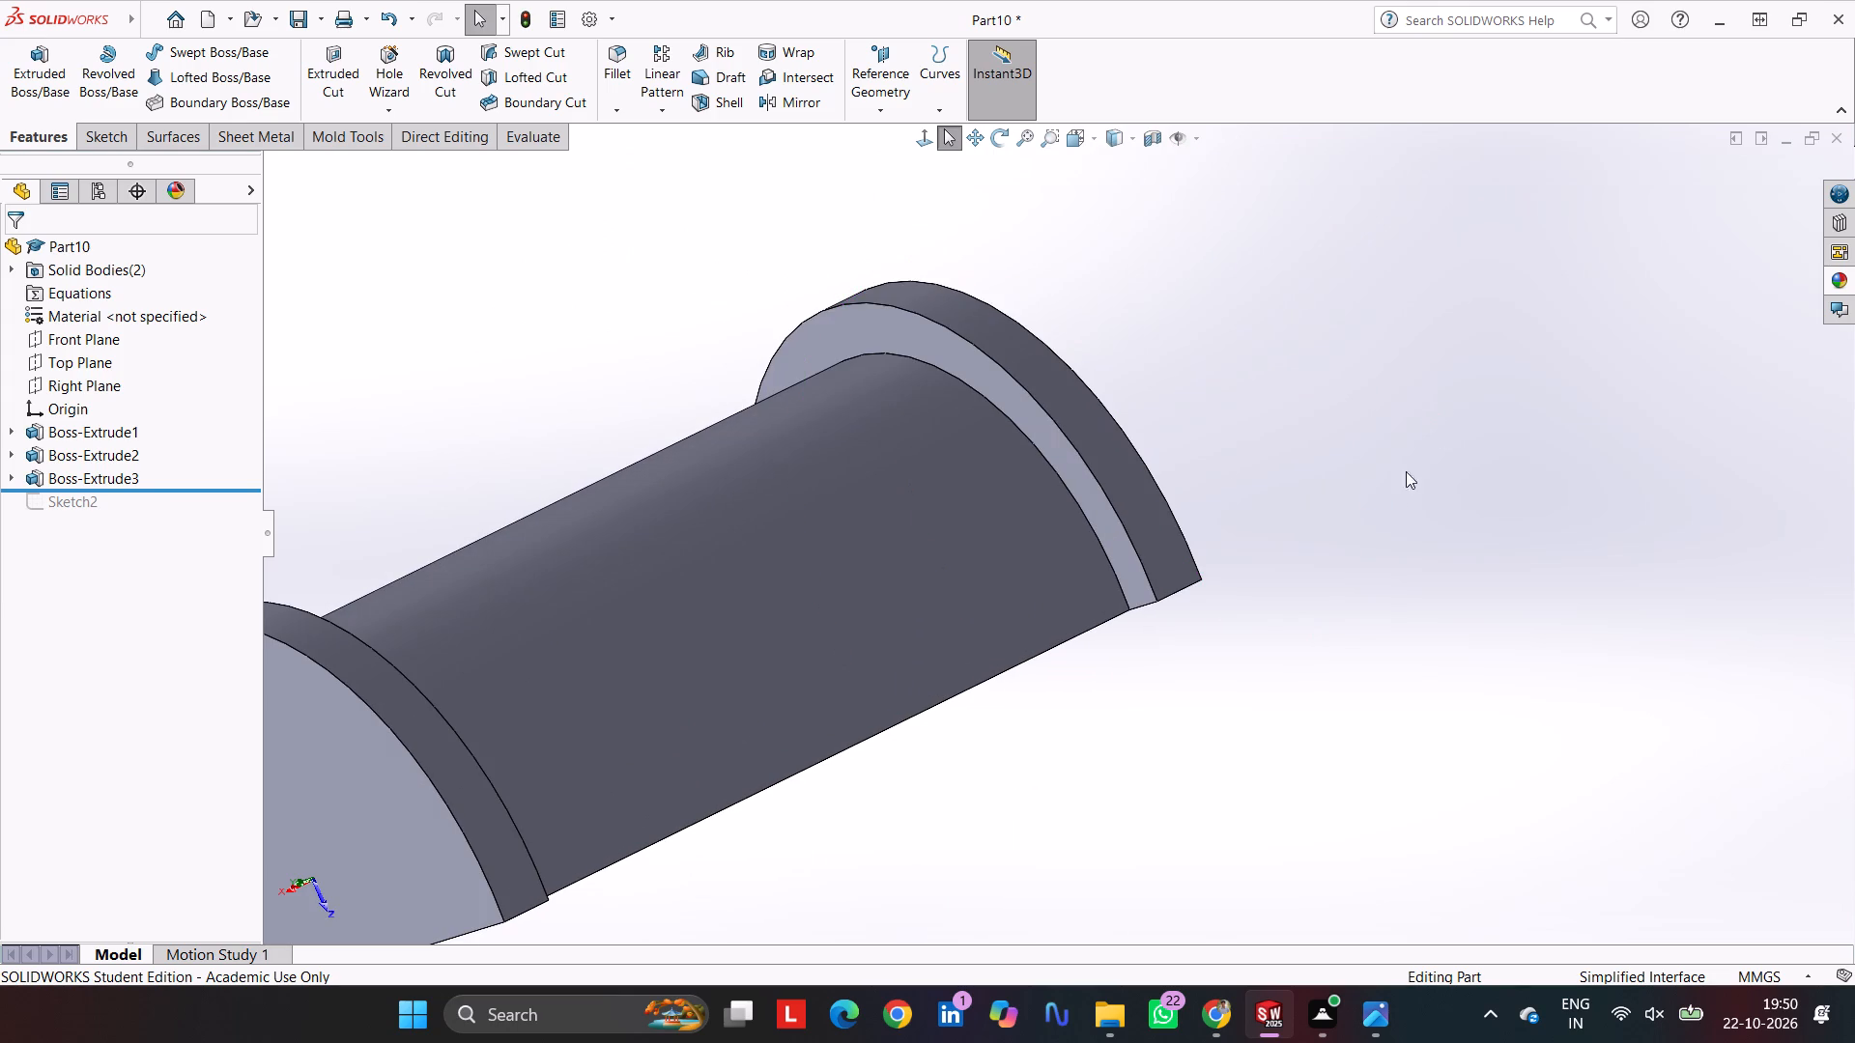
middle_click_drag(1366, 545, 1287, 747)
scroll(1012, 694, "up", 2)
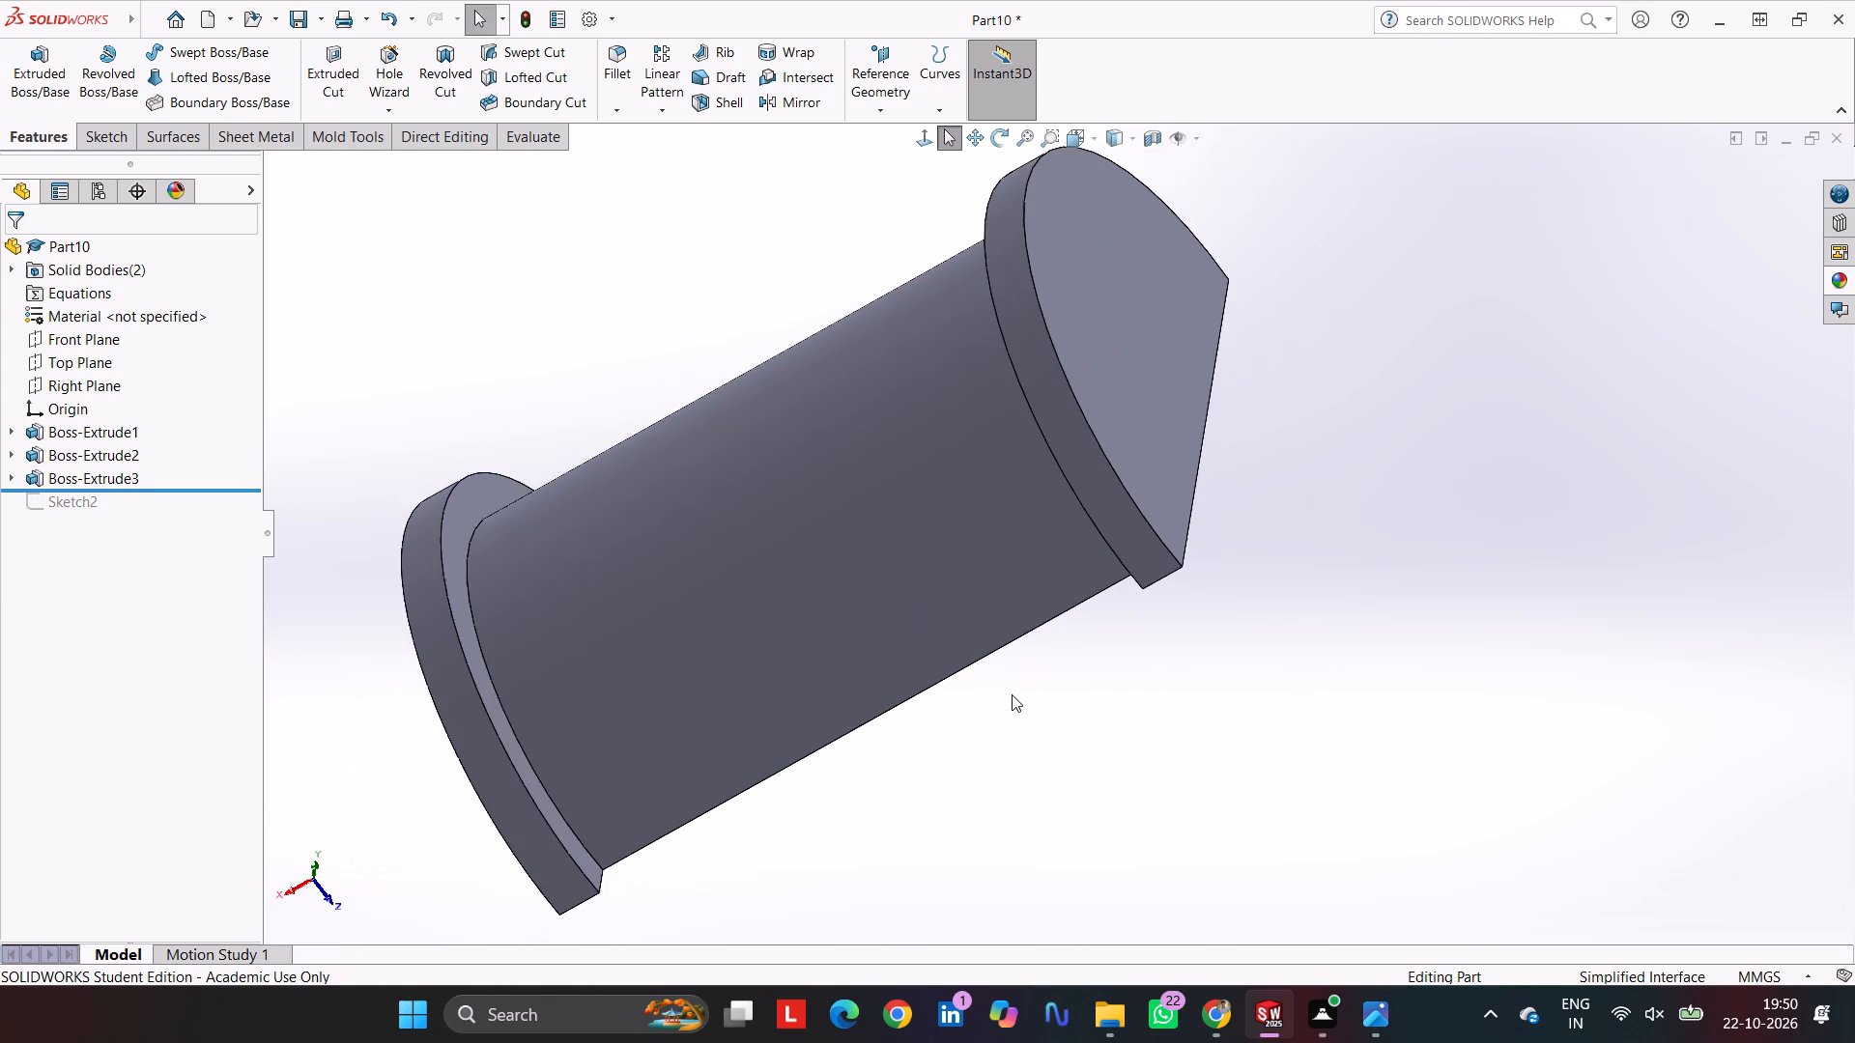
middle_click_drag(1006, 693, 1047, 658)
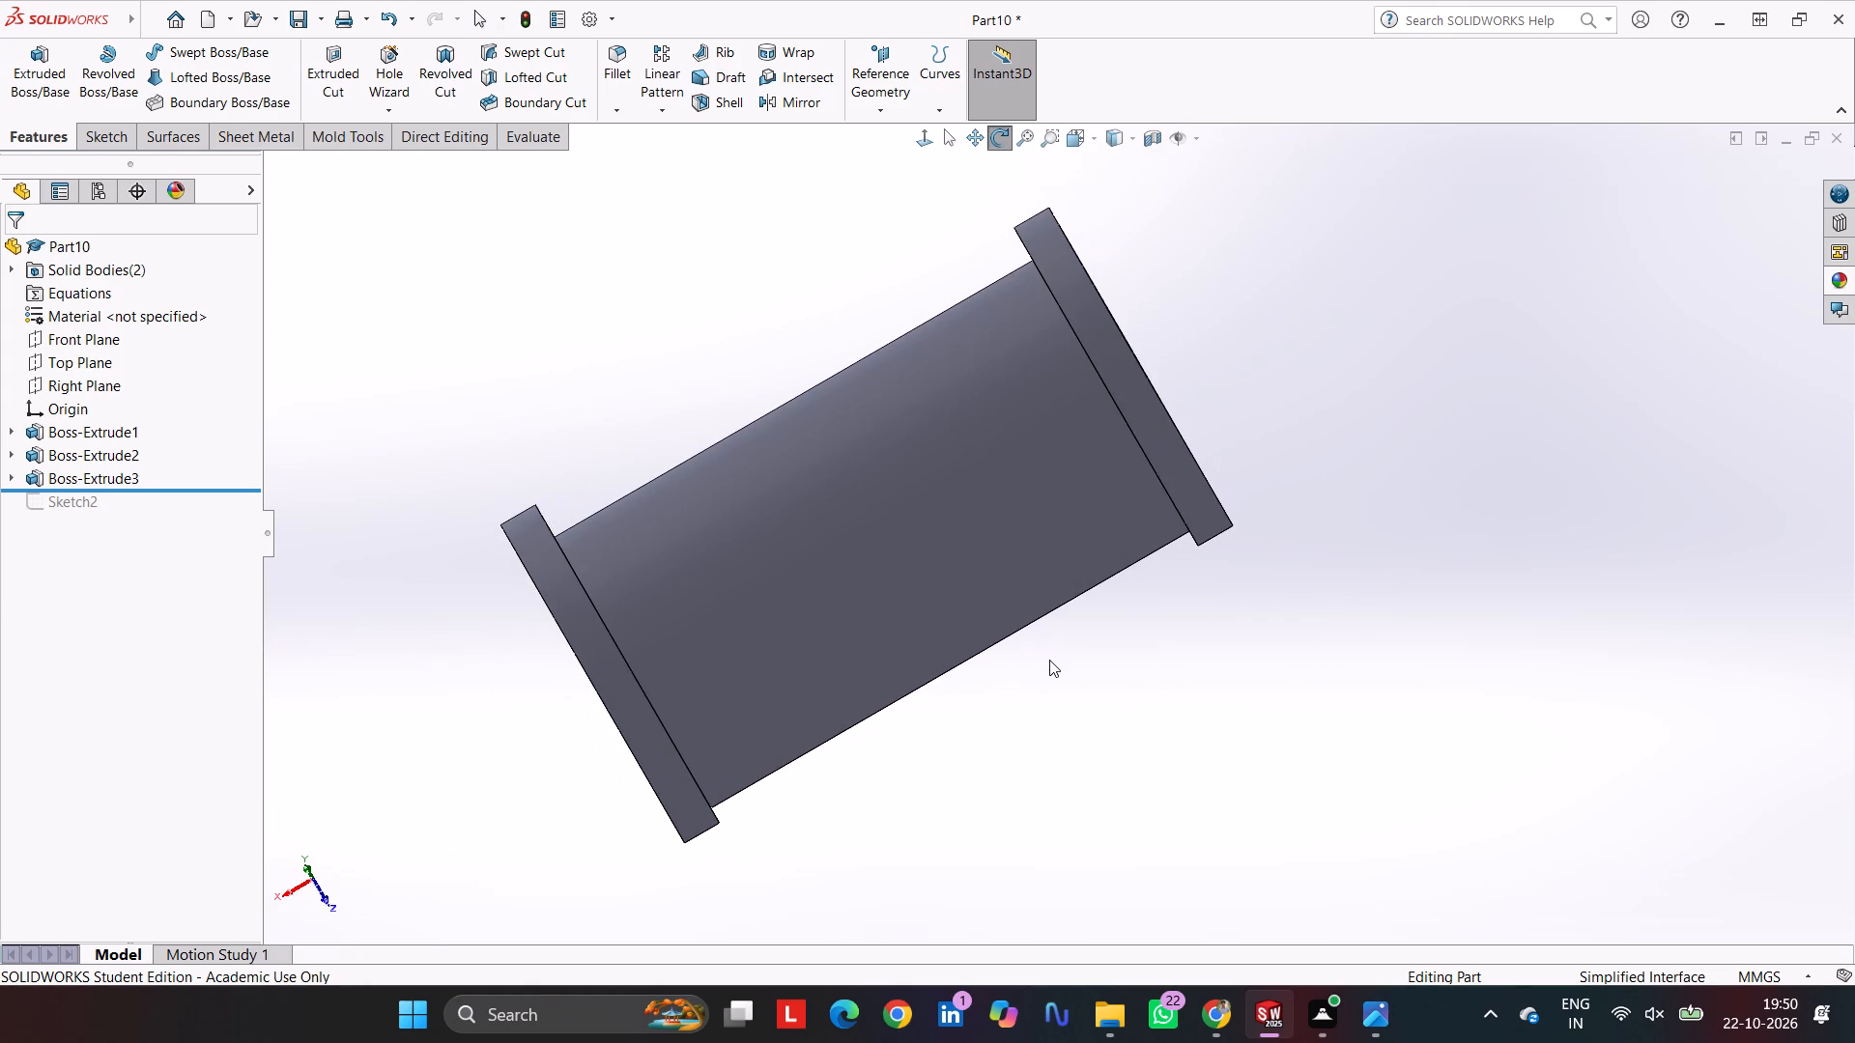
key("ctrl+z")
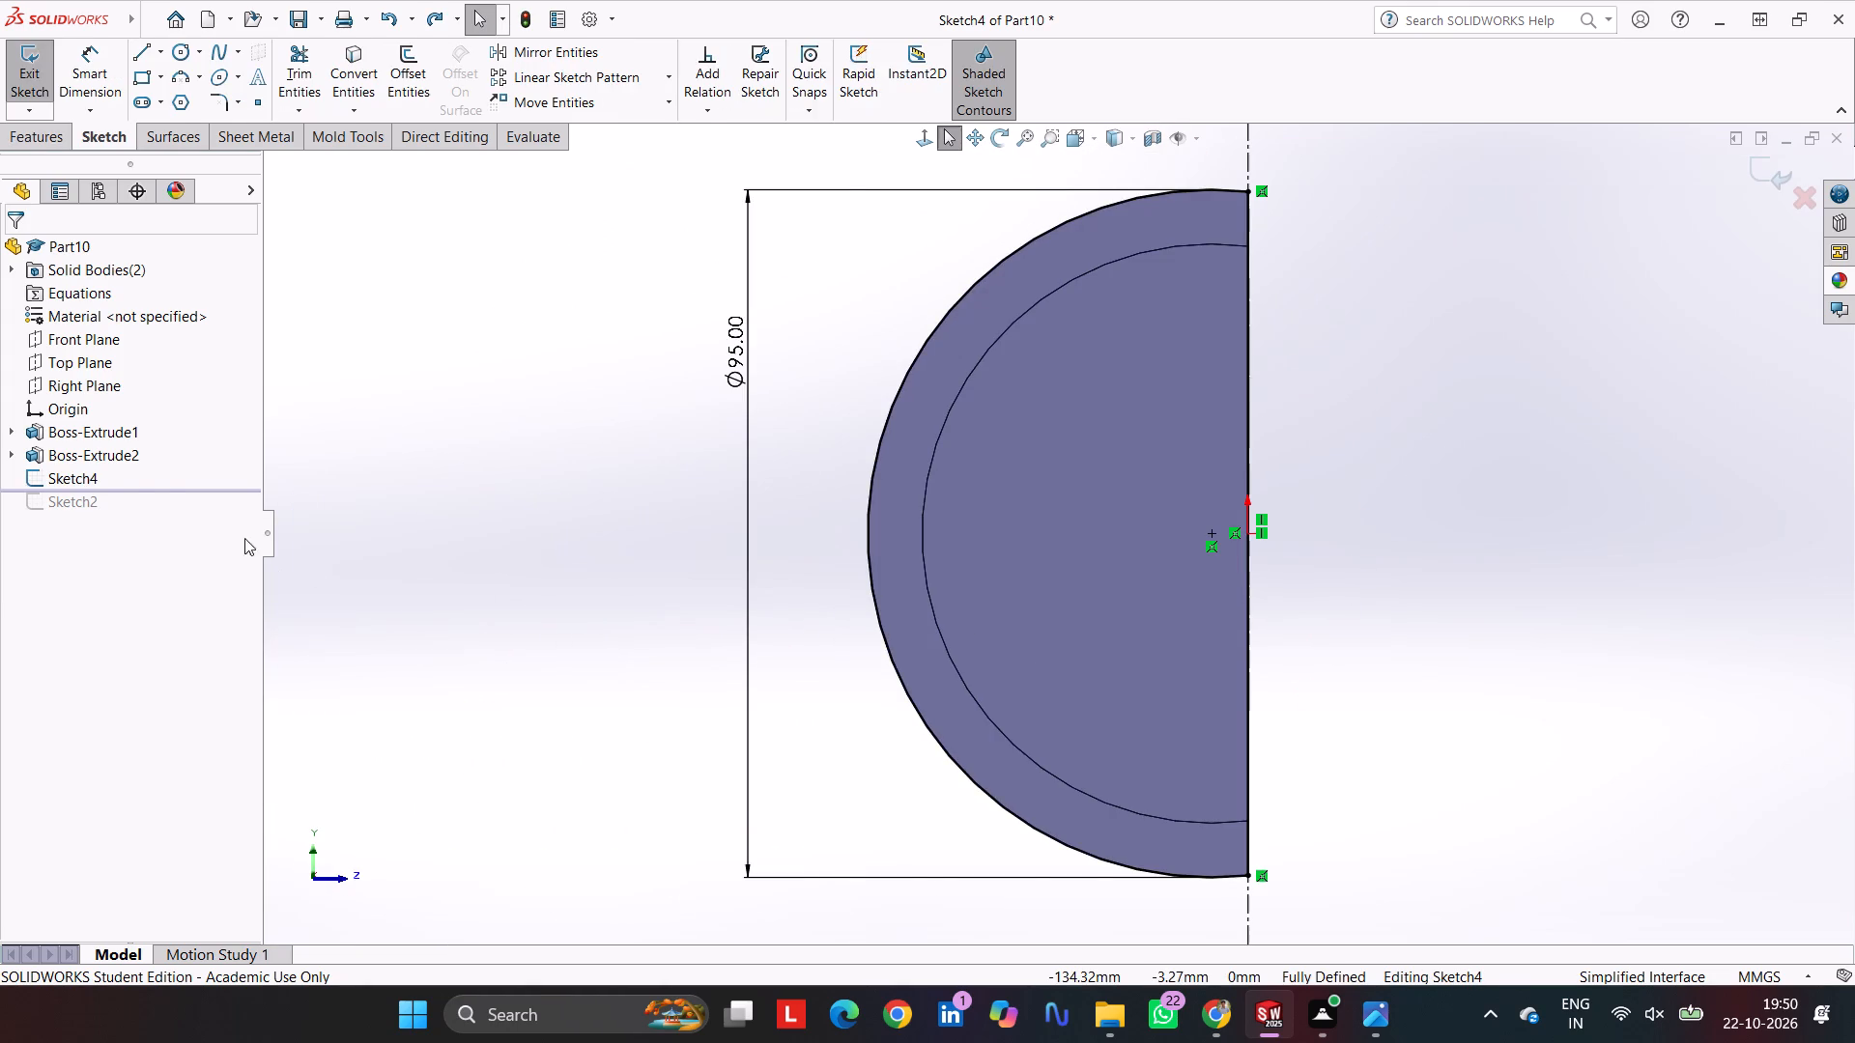
Extrude the closed flange profile 8 mm outward from the body's end, blind and with merged result.
left_click(53, 134)
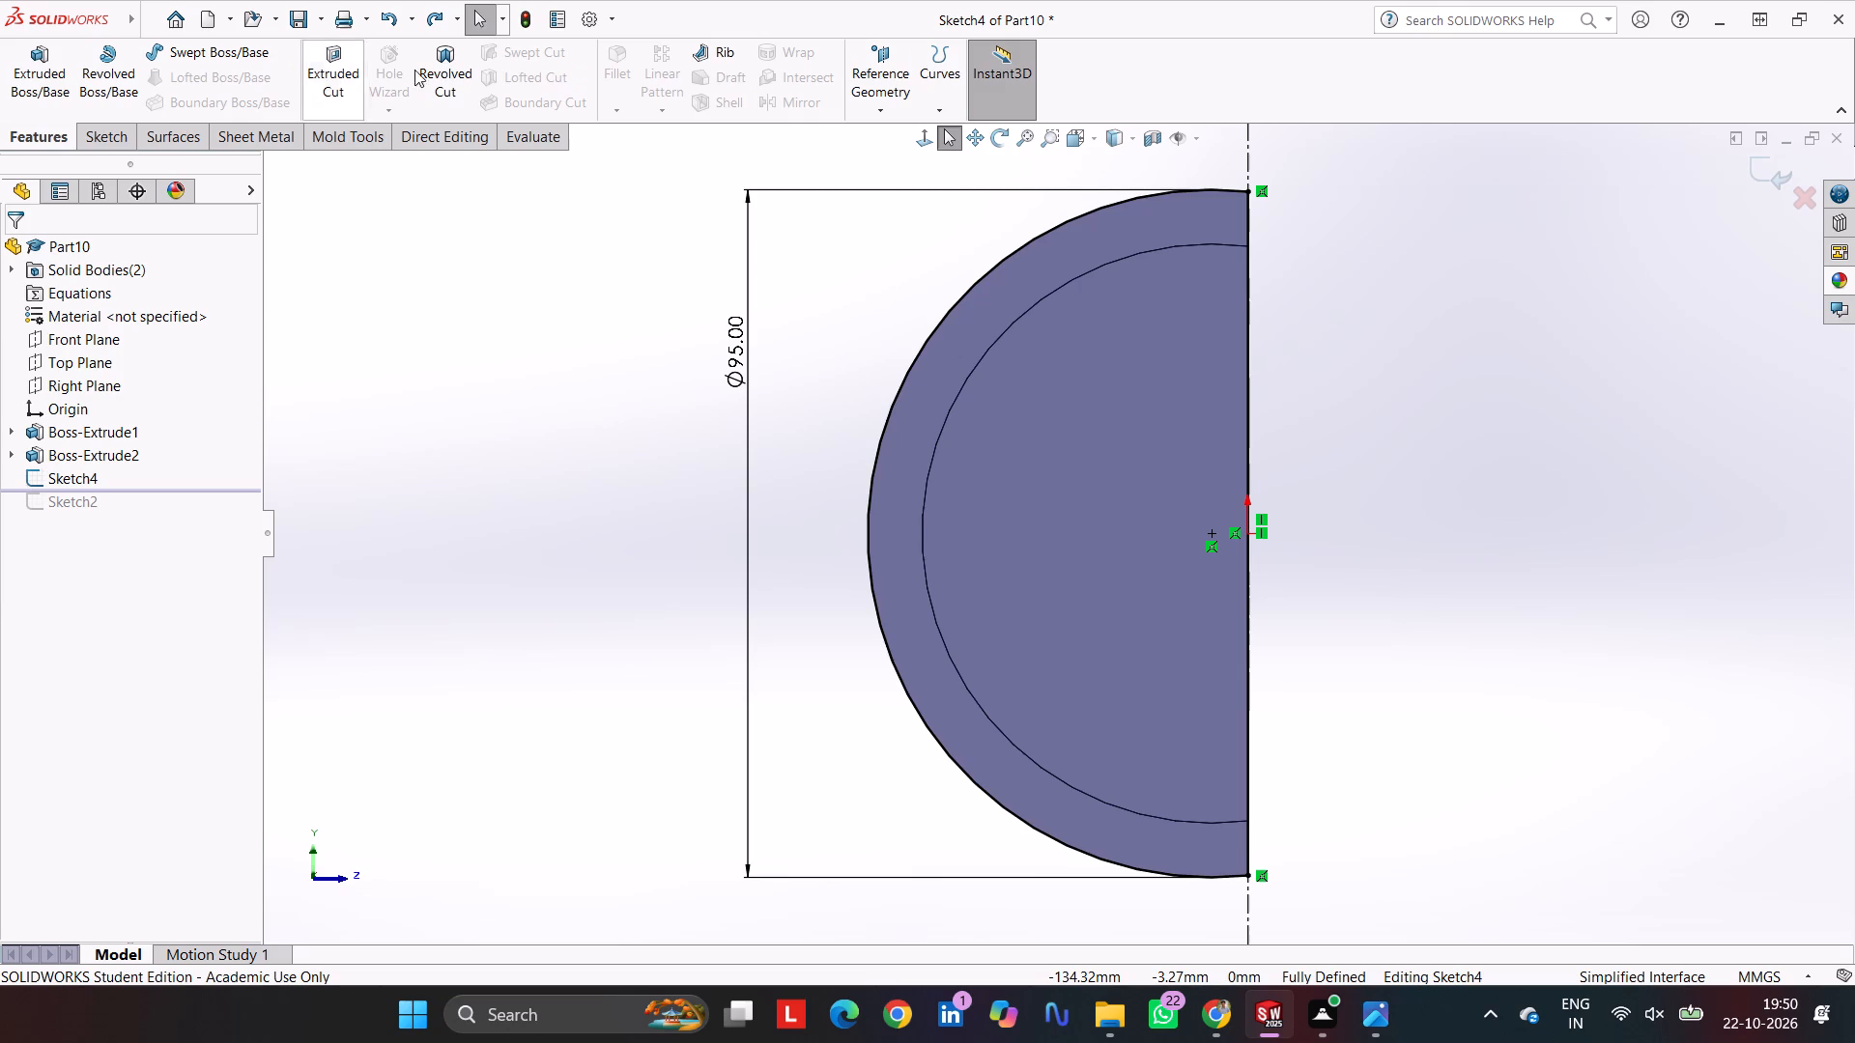
left_click(19, 64)
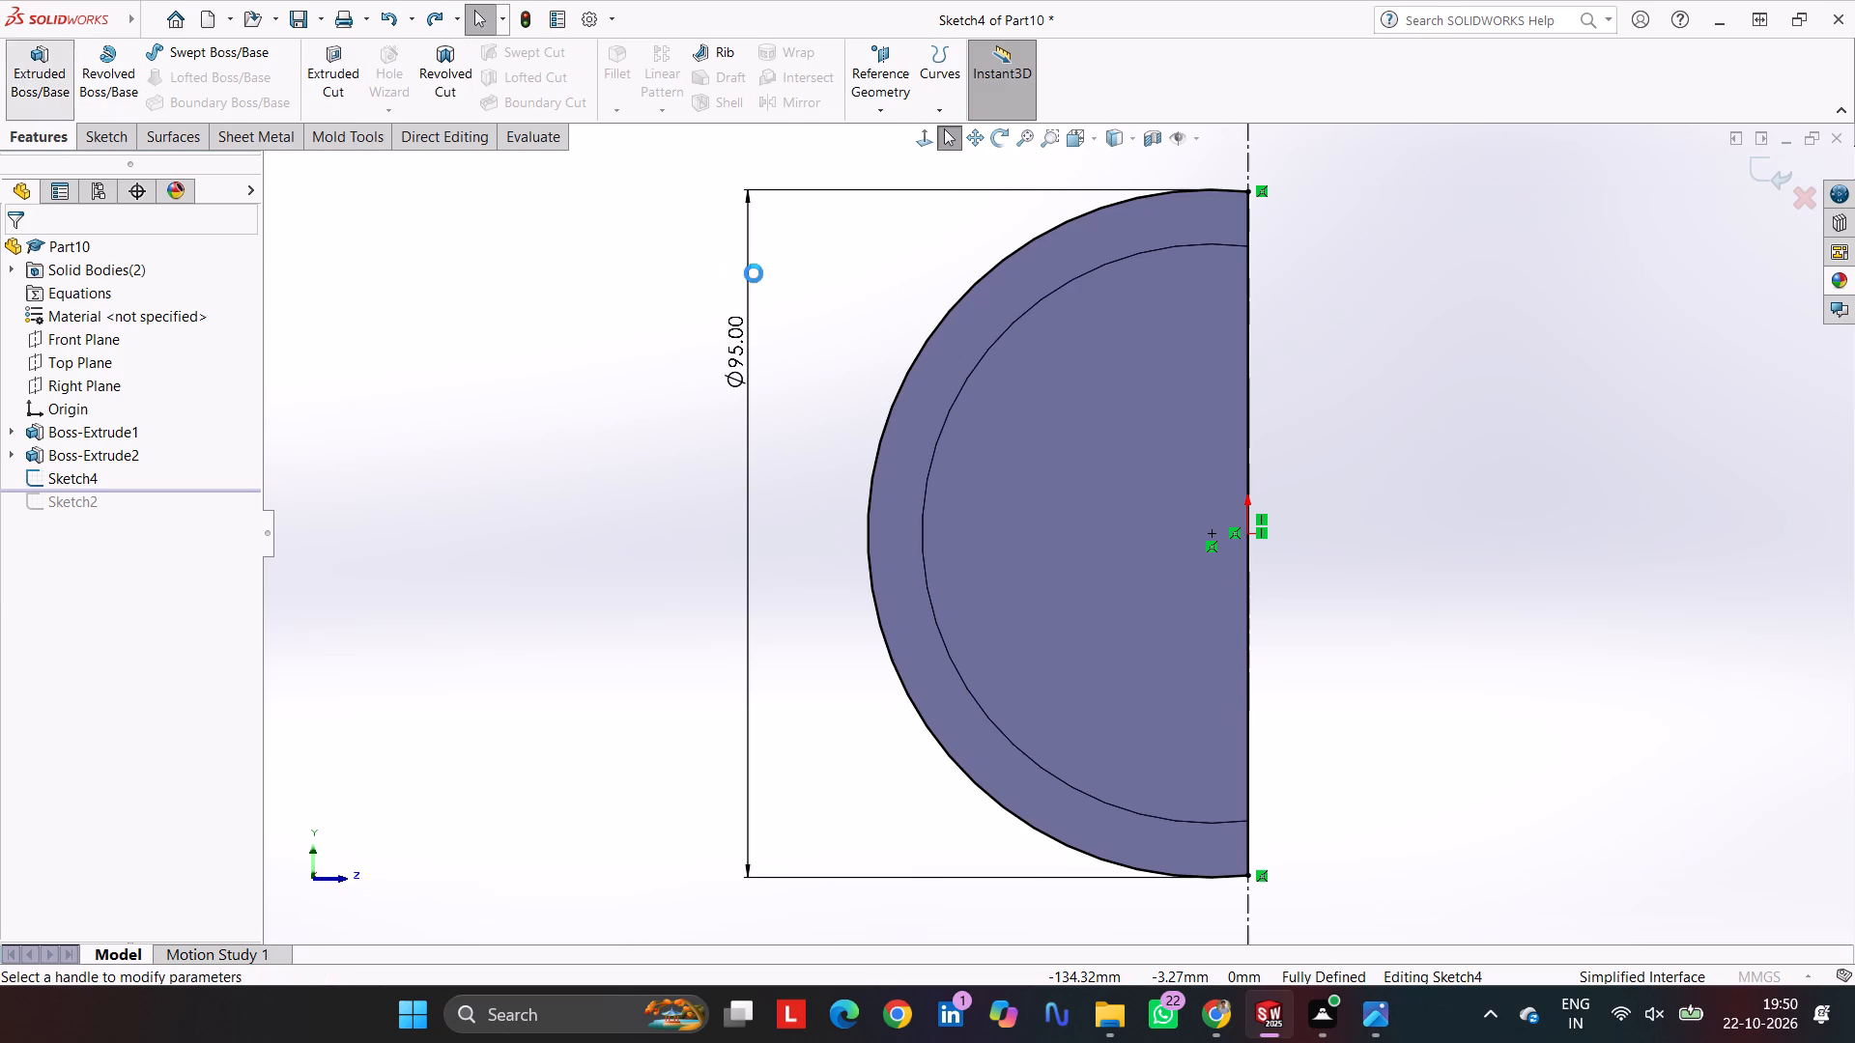
middle_click_drag(648, 451, 850, 660)
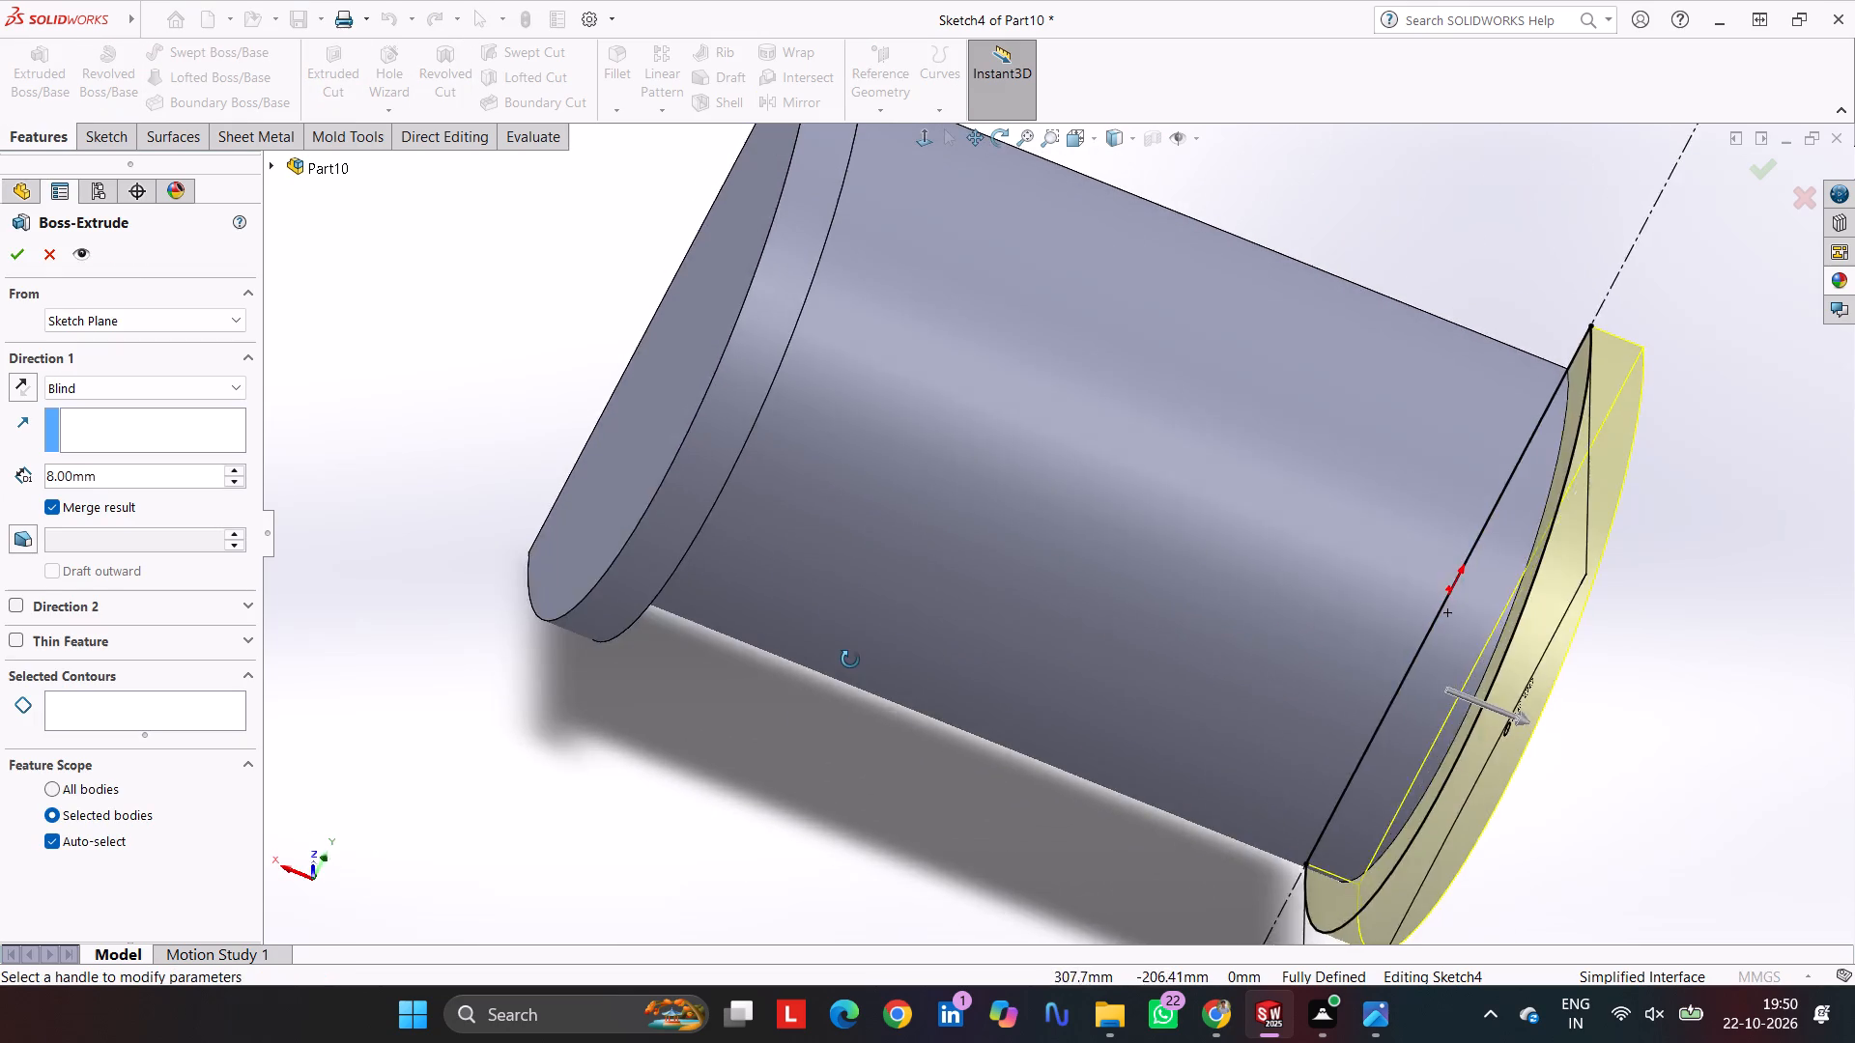
middle_click_drag(850, 660, 834, 620)
key("Return")
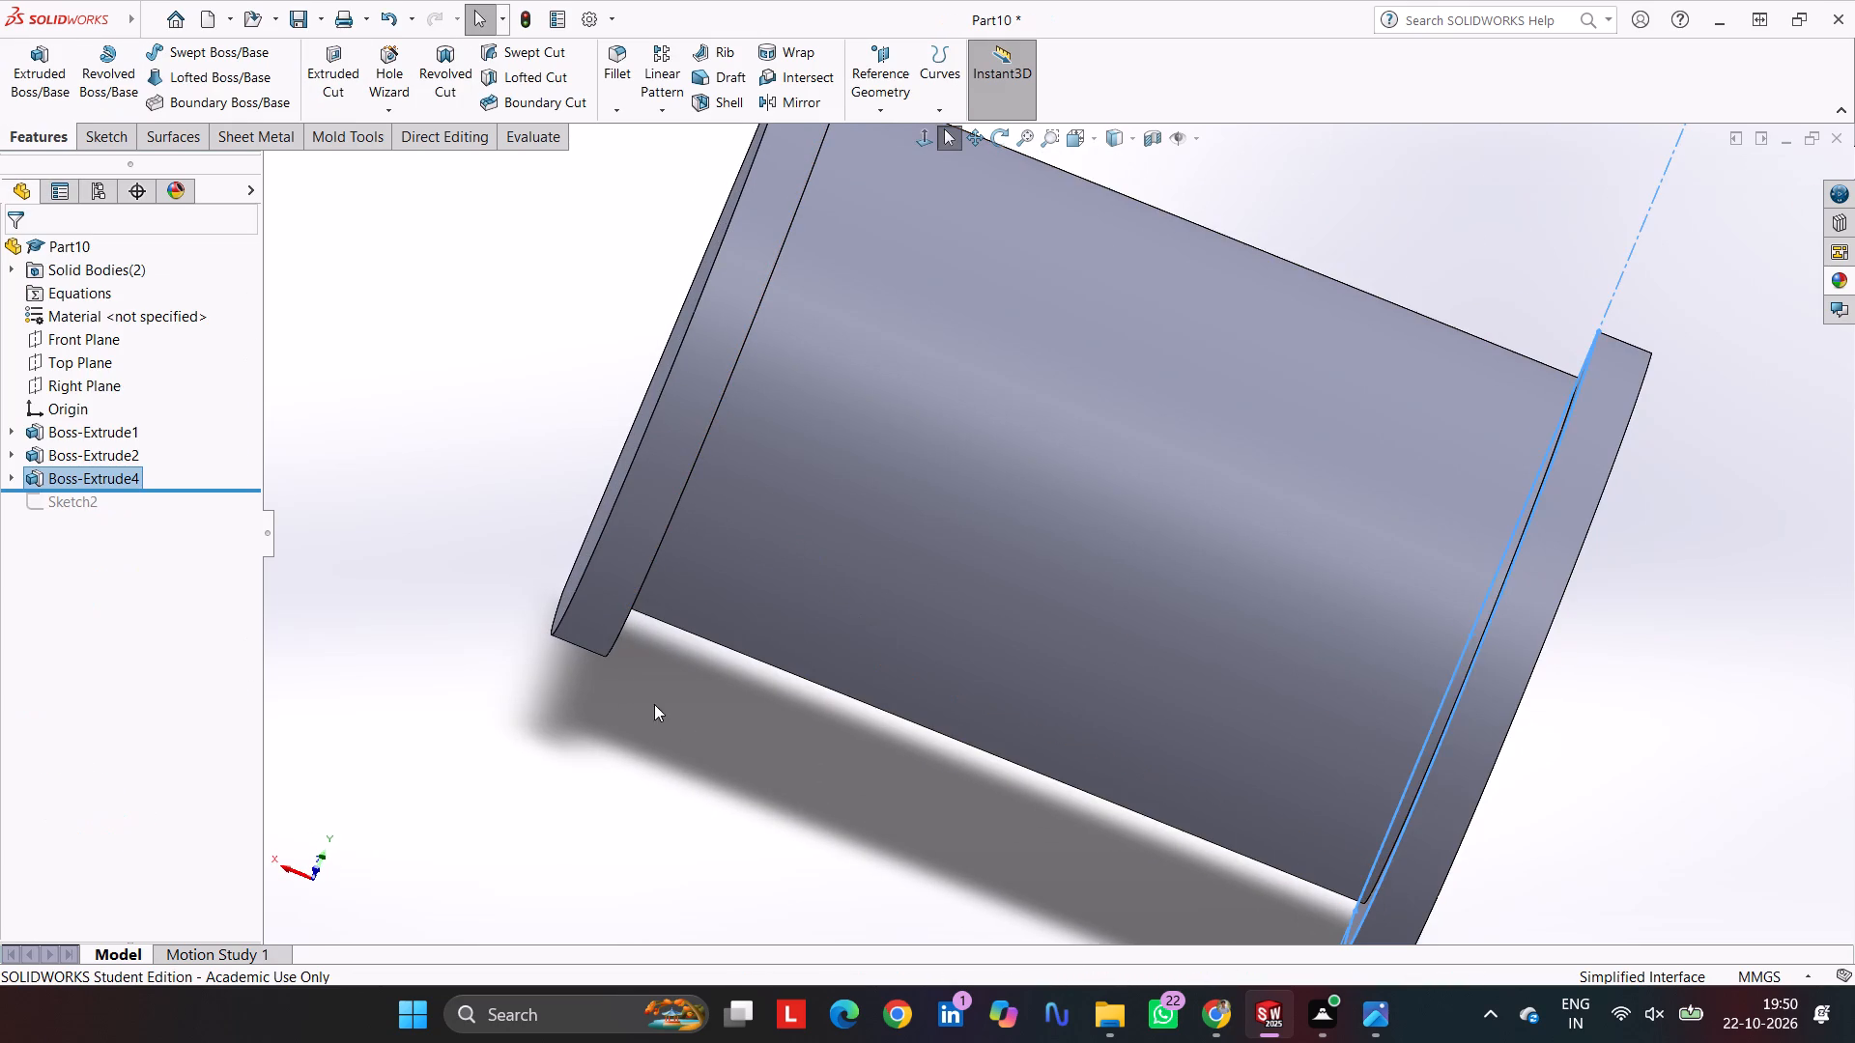
Roll the feature history forward past Sketch2 and open that circle sketch for editing.
left_click_drag(549, 700, 528, 700)
left_click_drag(158, 489, 161, 542)
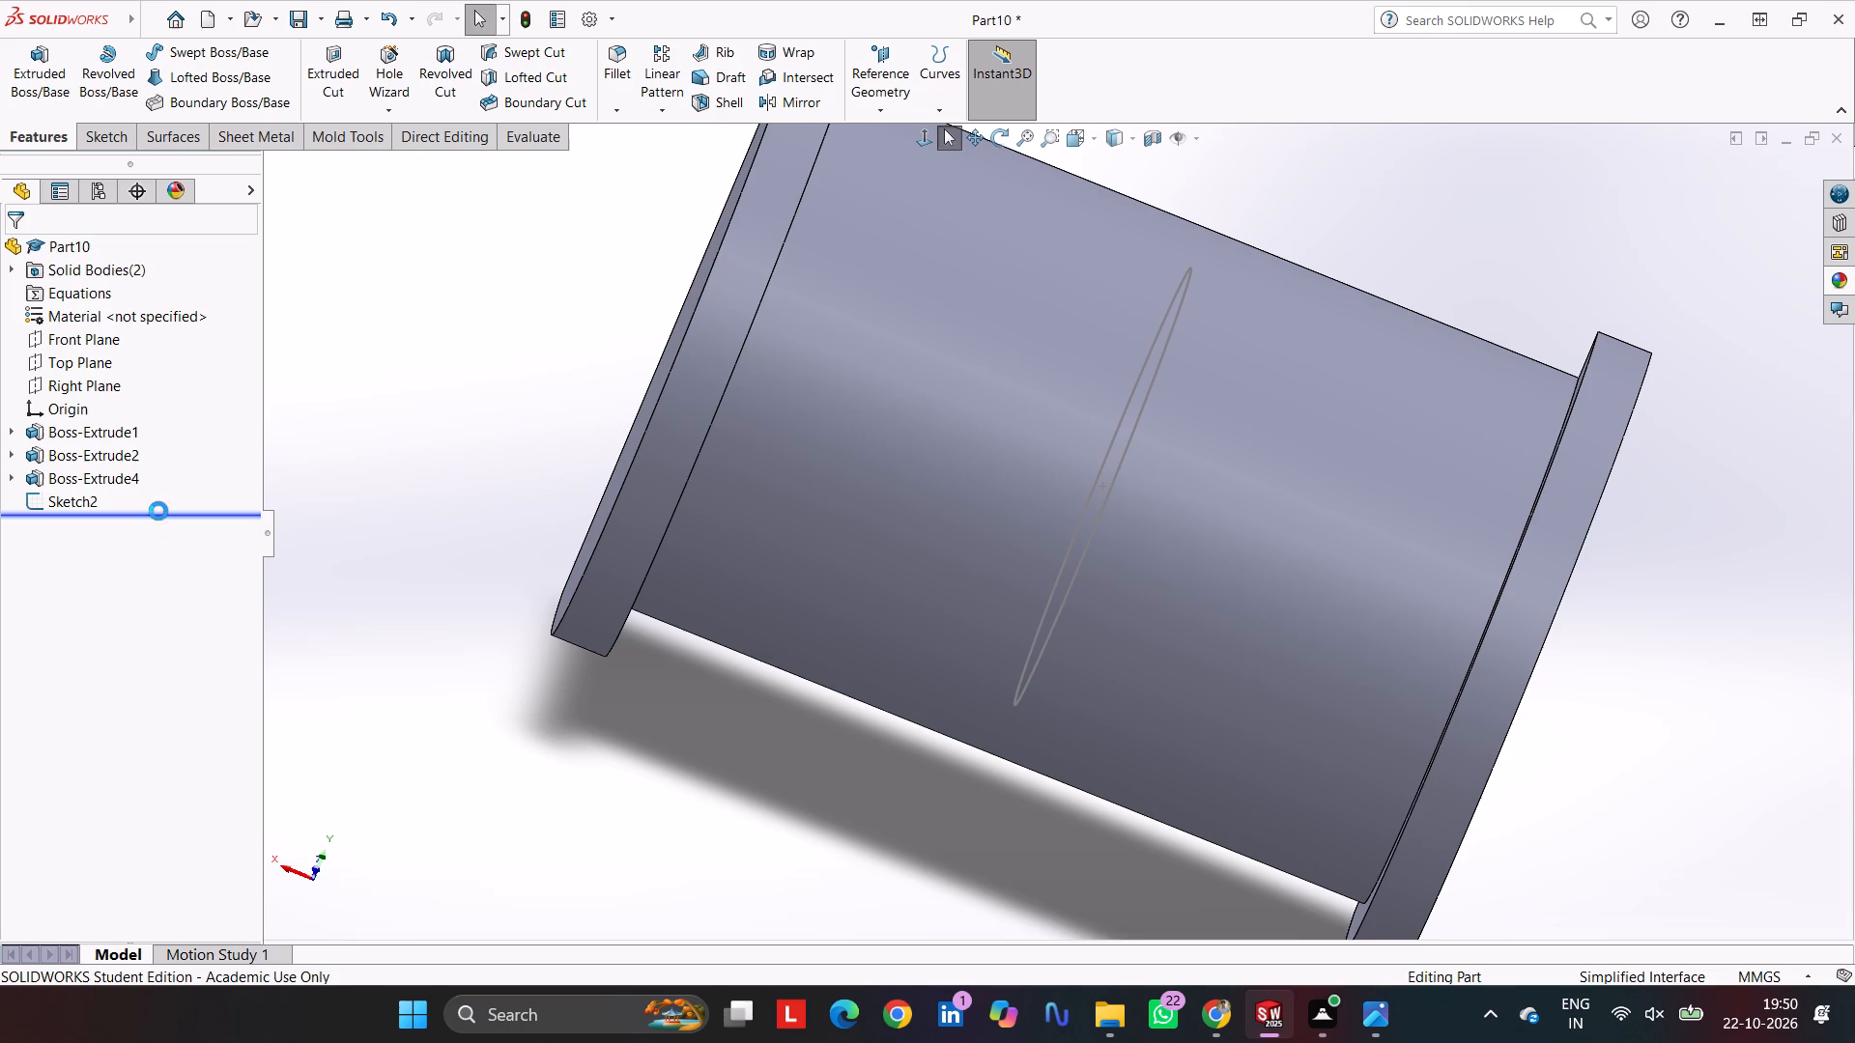
left_click(157, 508)
left_click(50, 495)
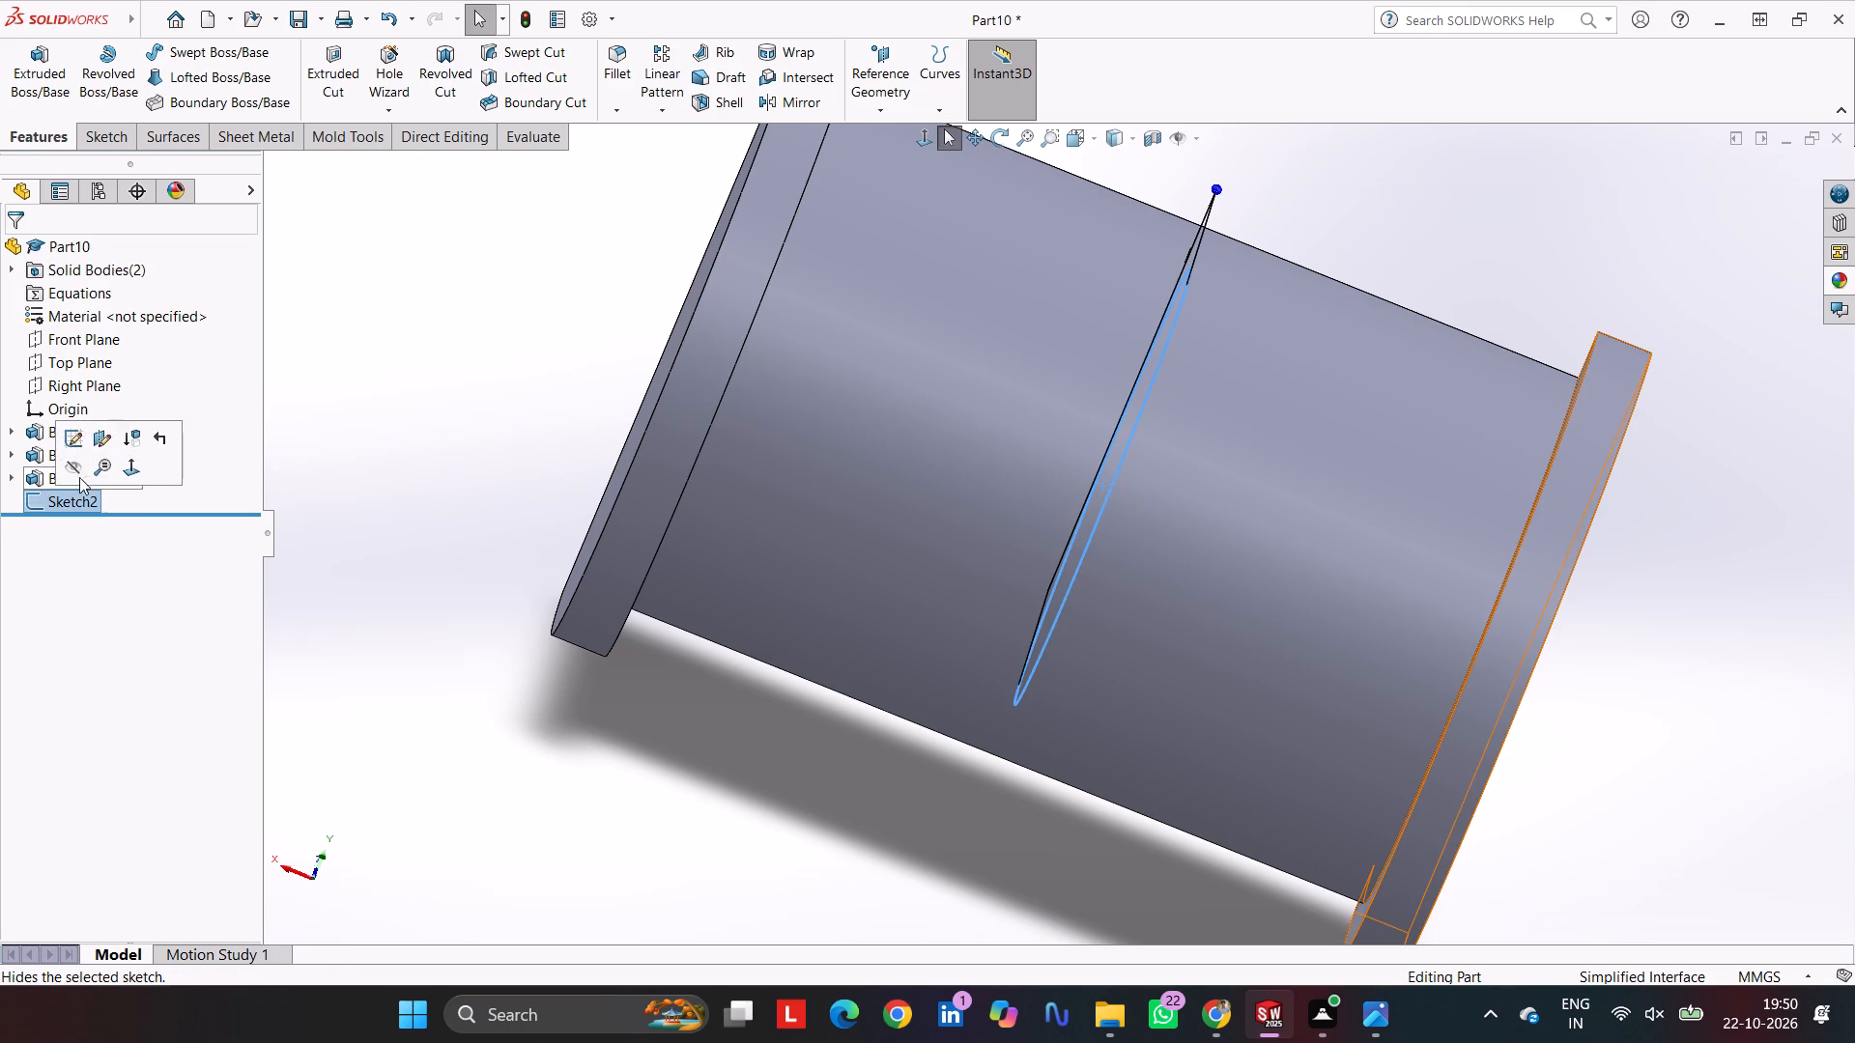
left_click(79, 436)
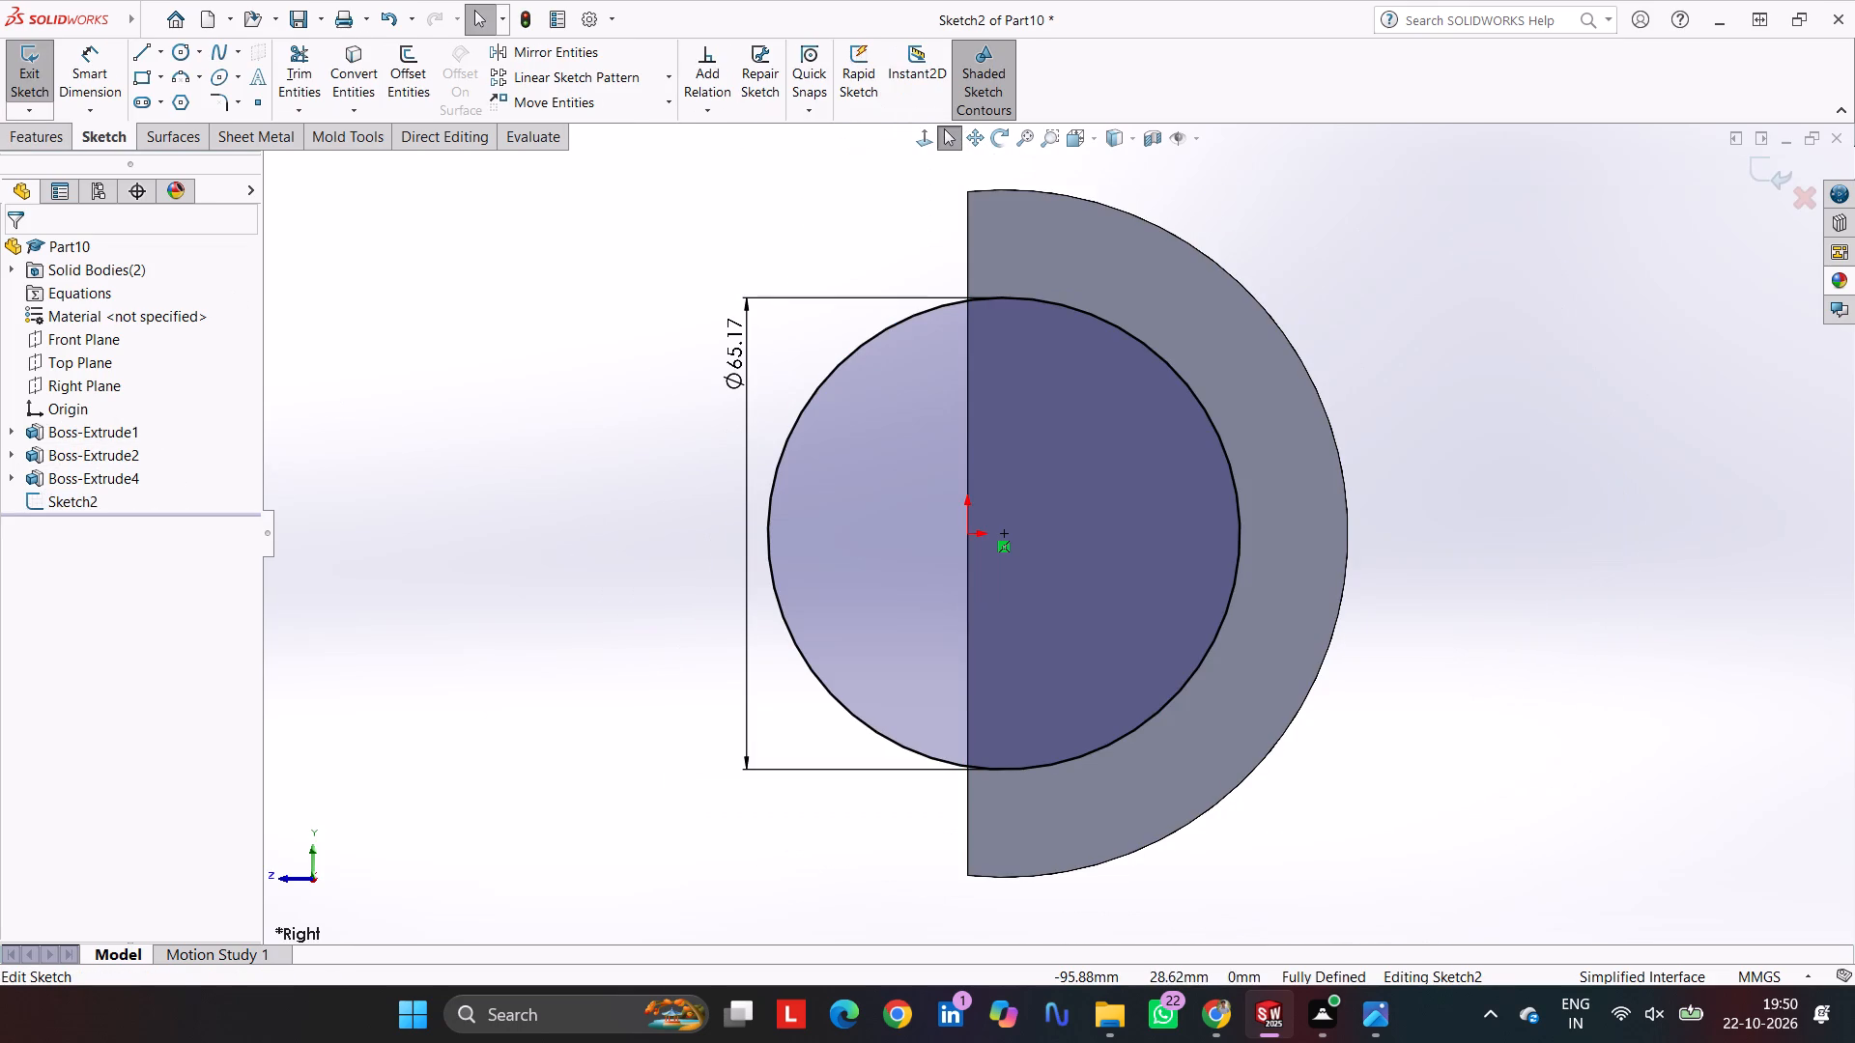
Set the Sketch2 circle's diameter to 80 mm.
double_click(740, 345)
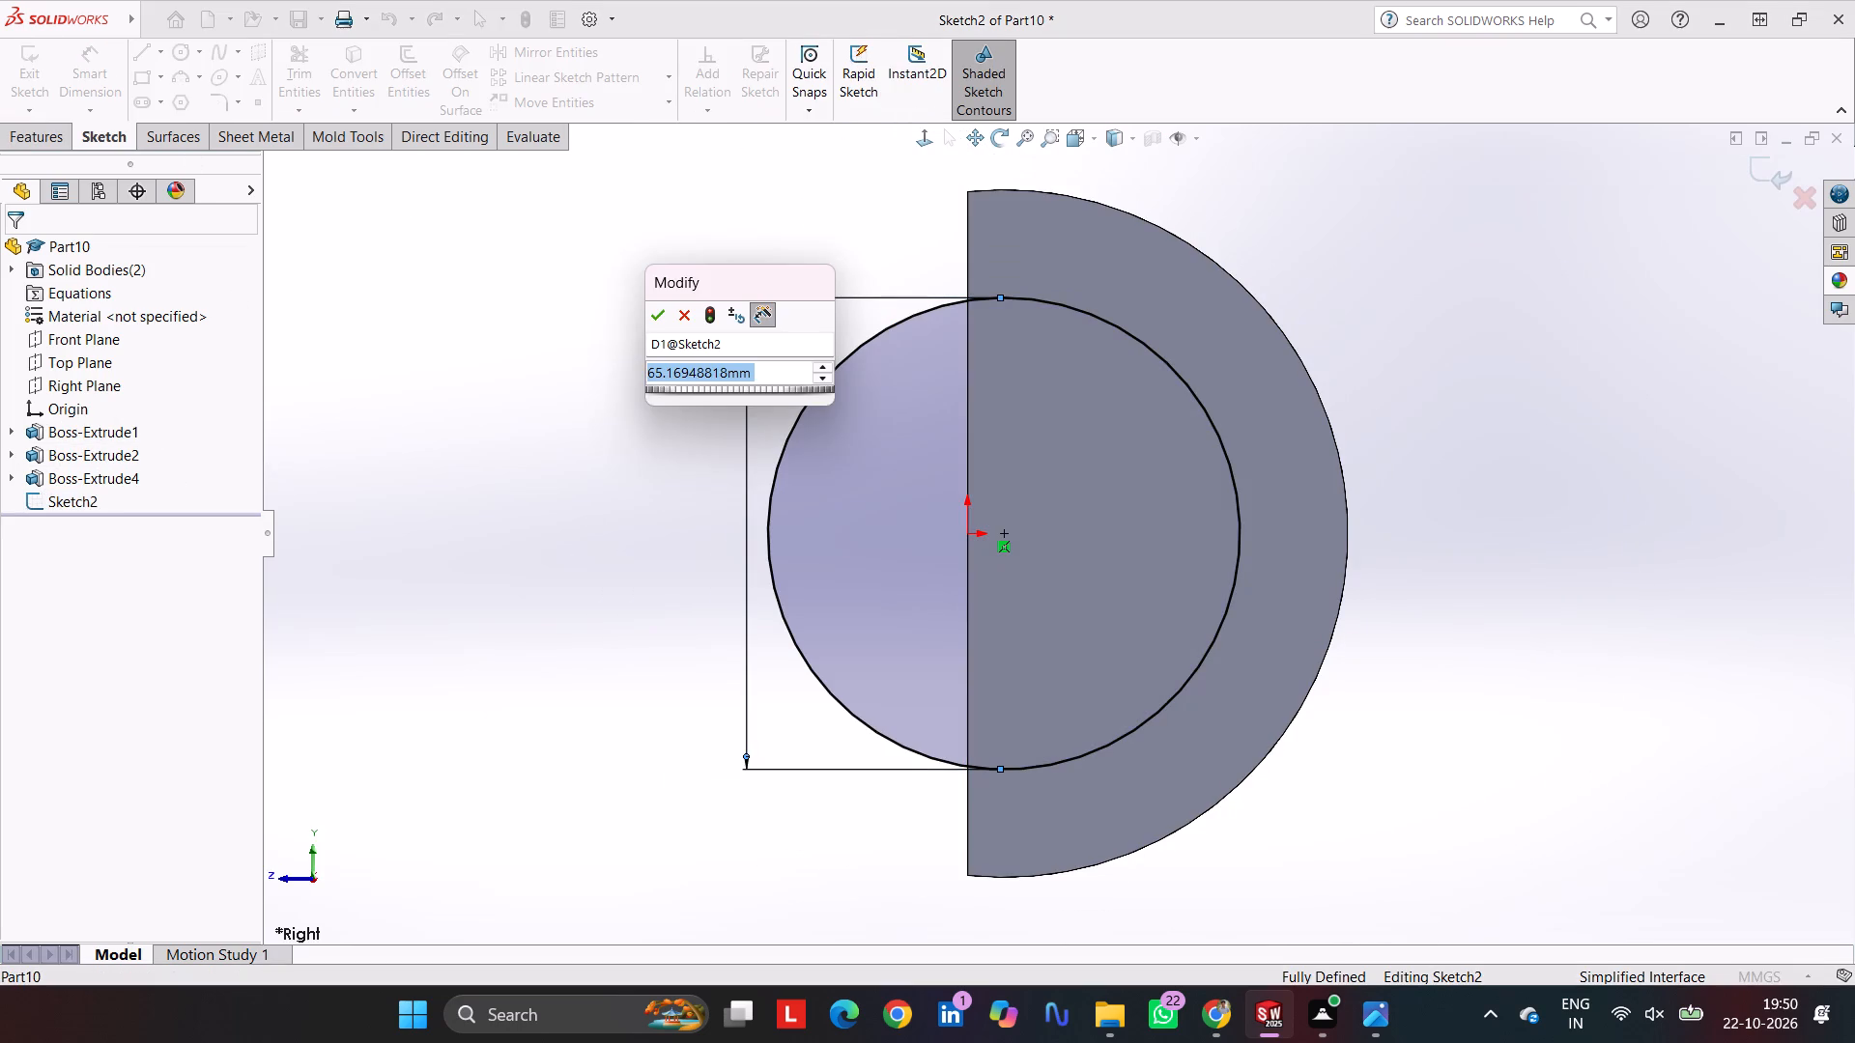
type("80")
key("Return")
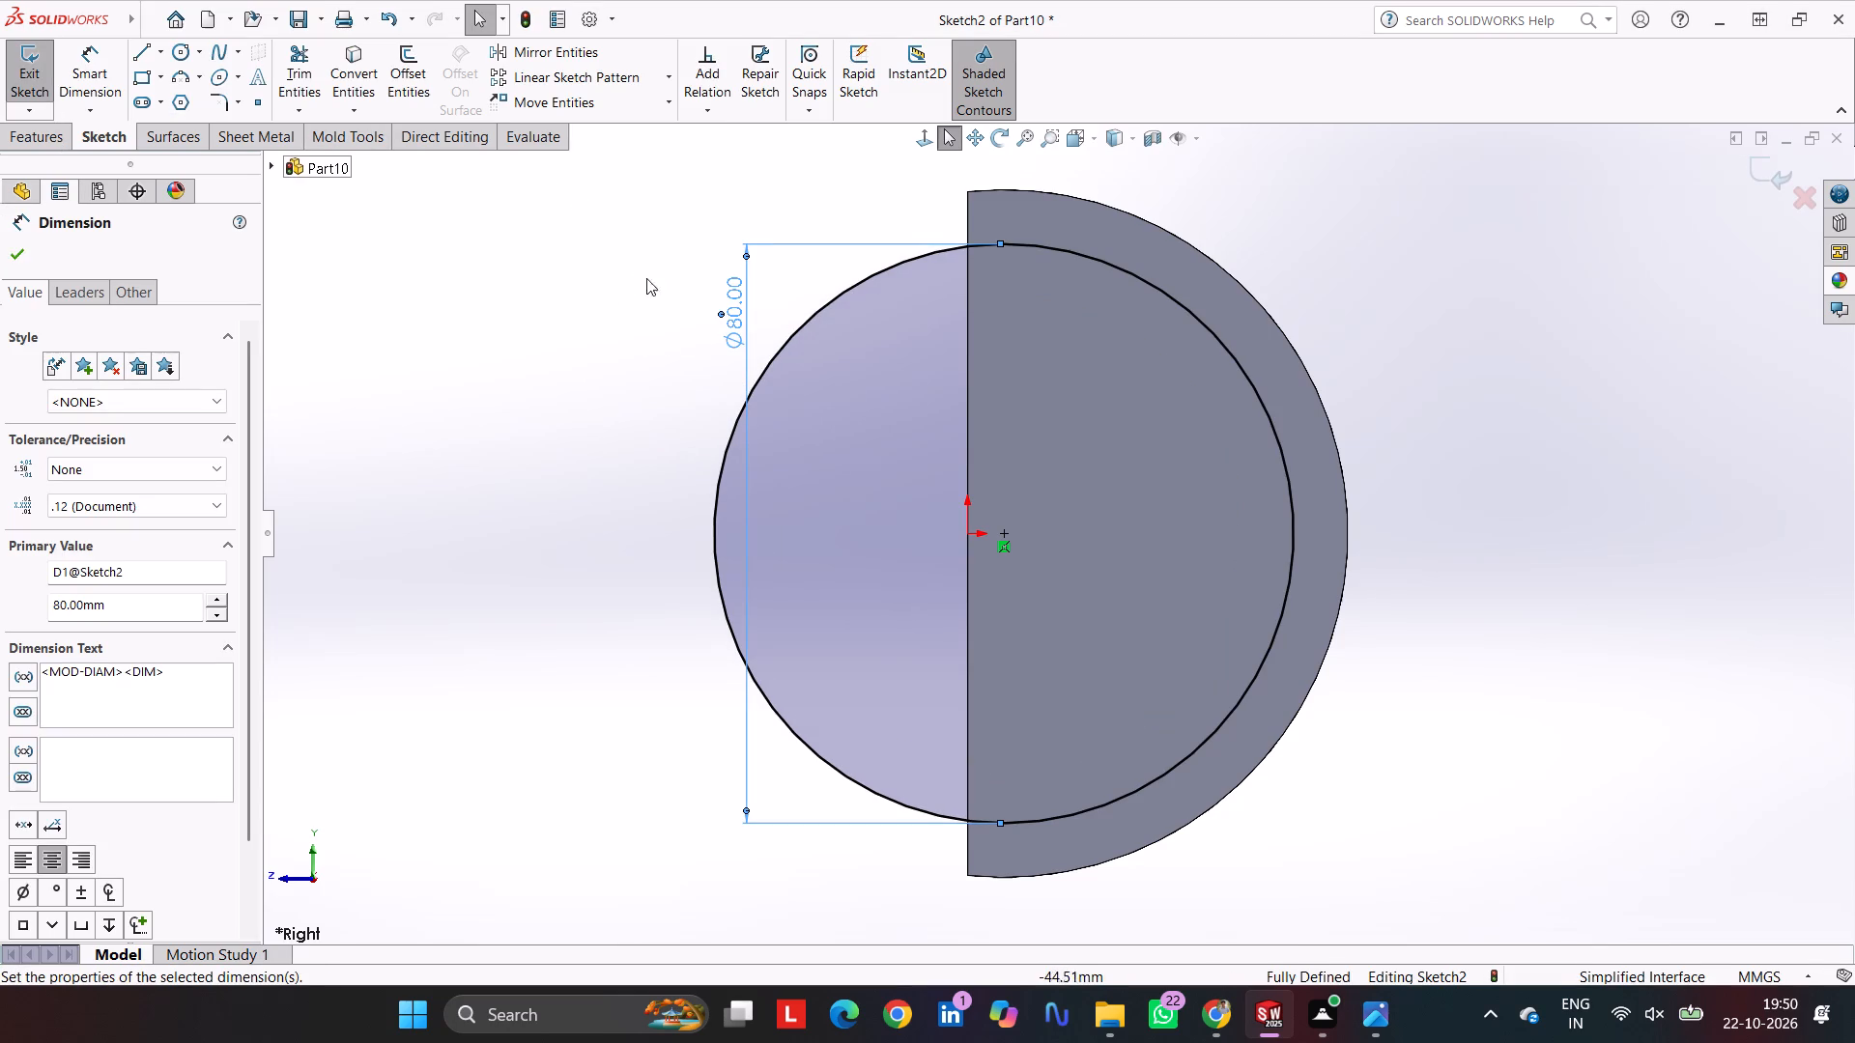
Set the Sketch2 circle's diameter to 60 mm.
double_click(725, 297)
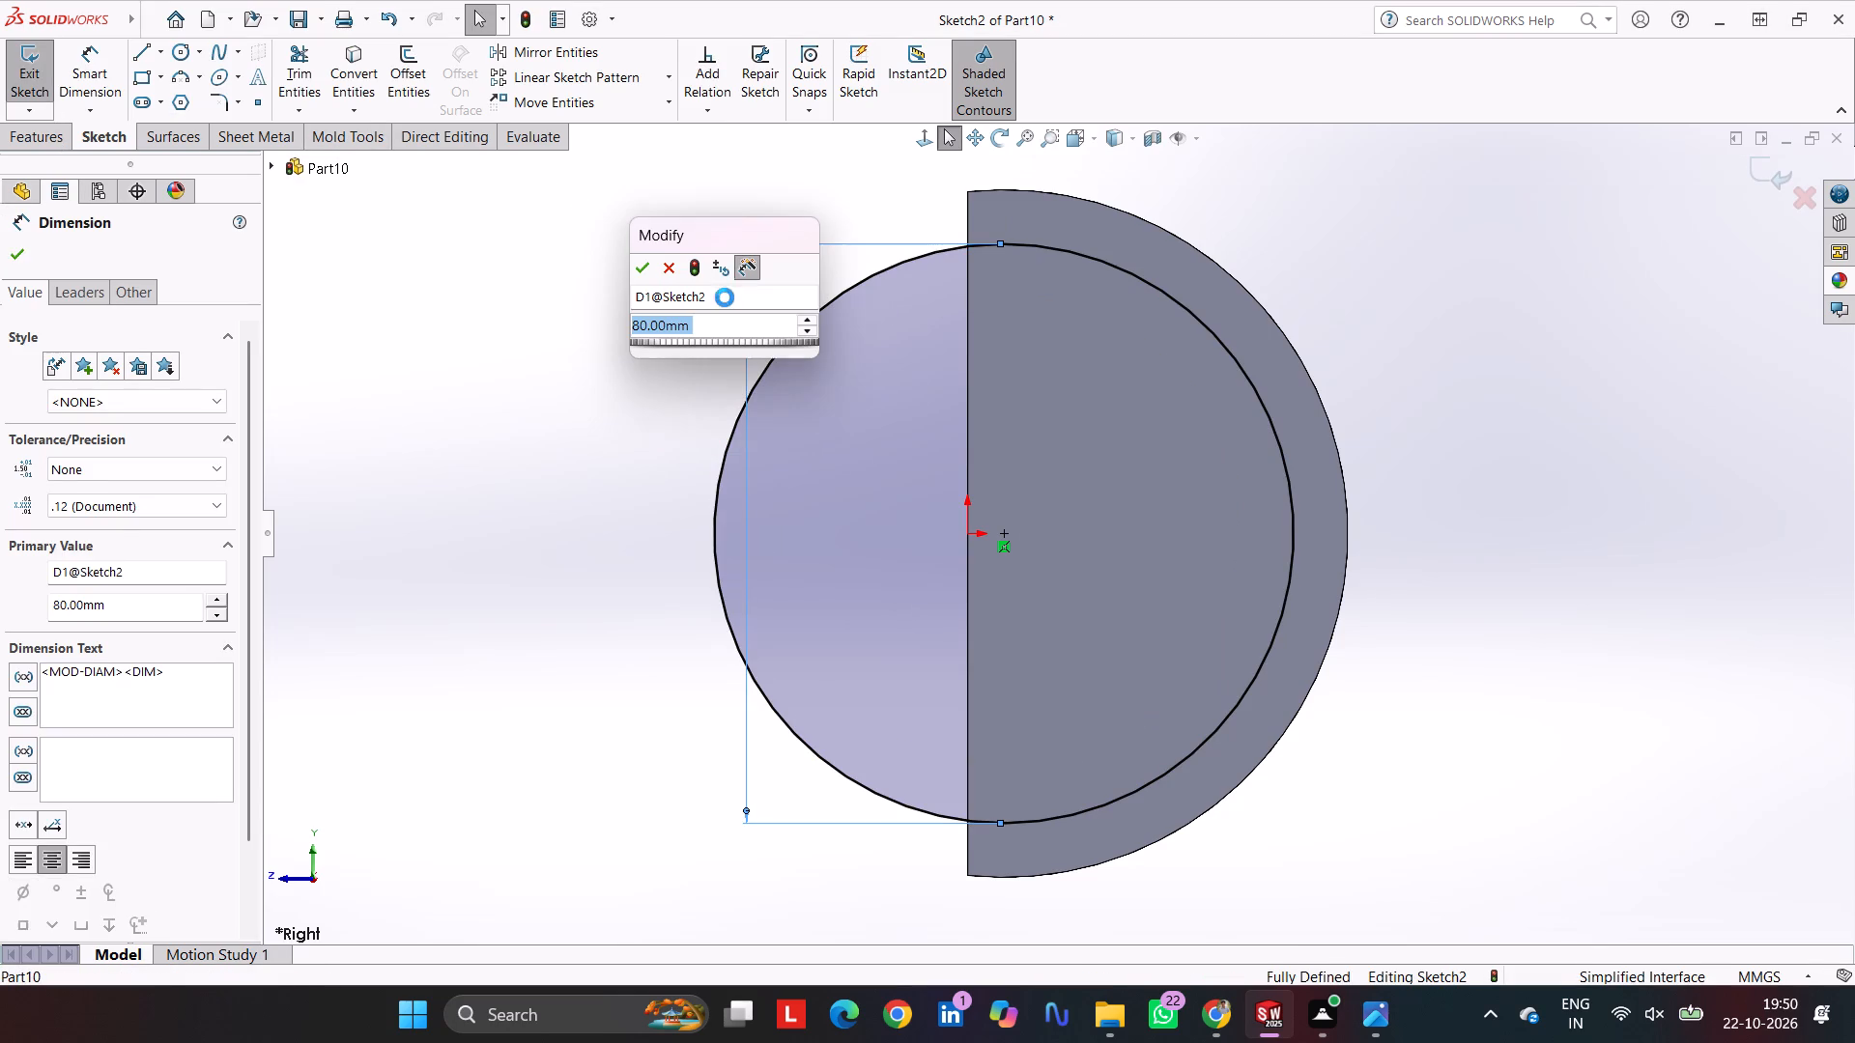
type("60")
key("Return")
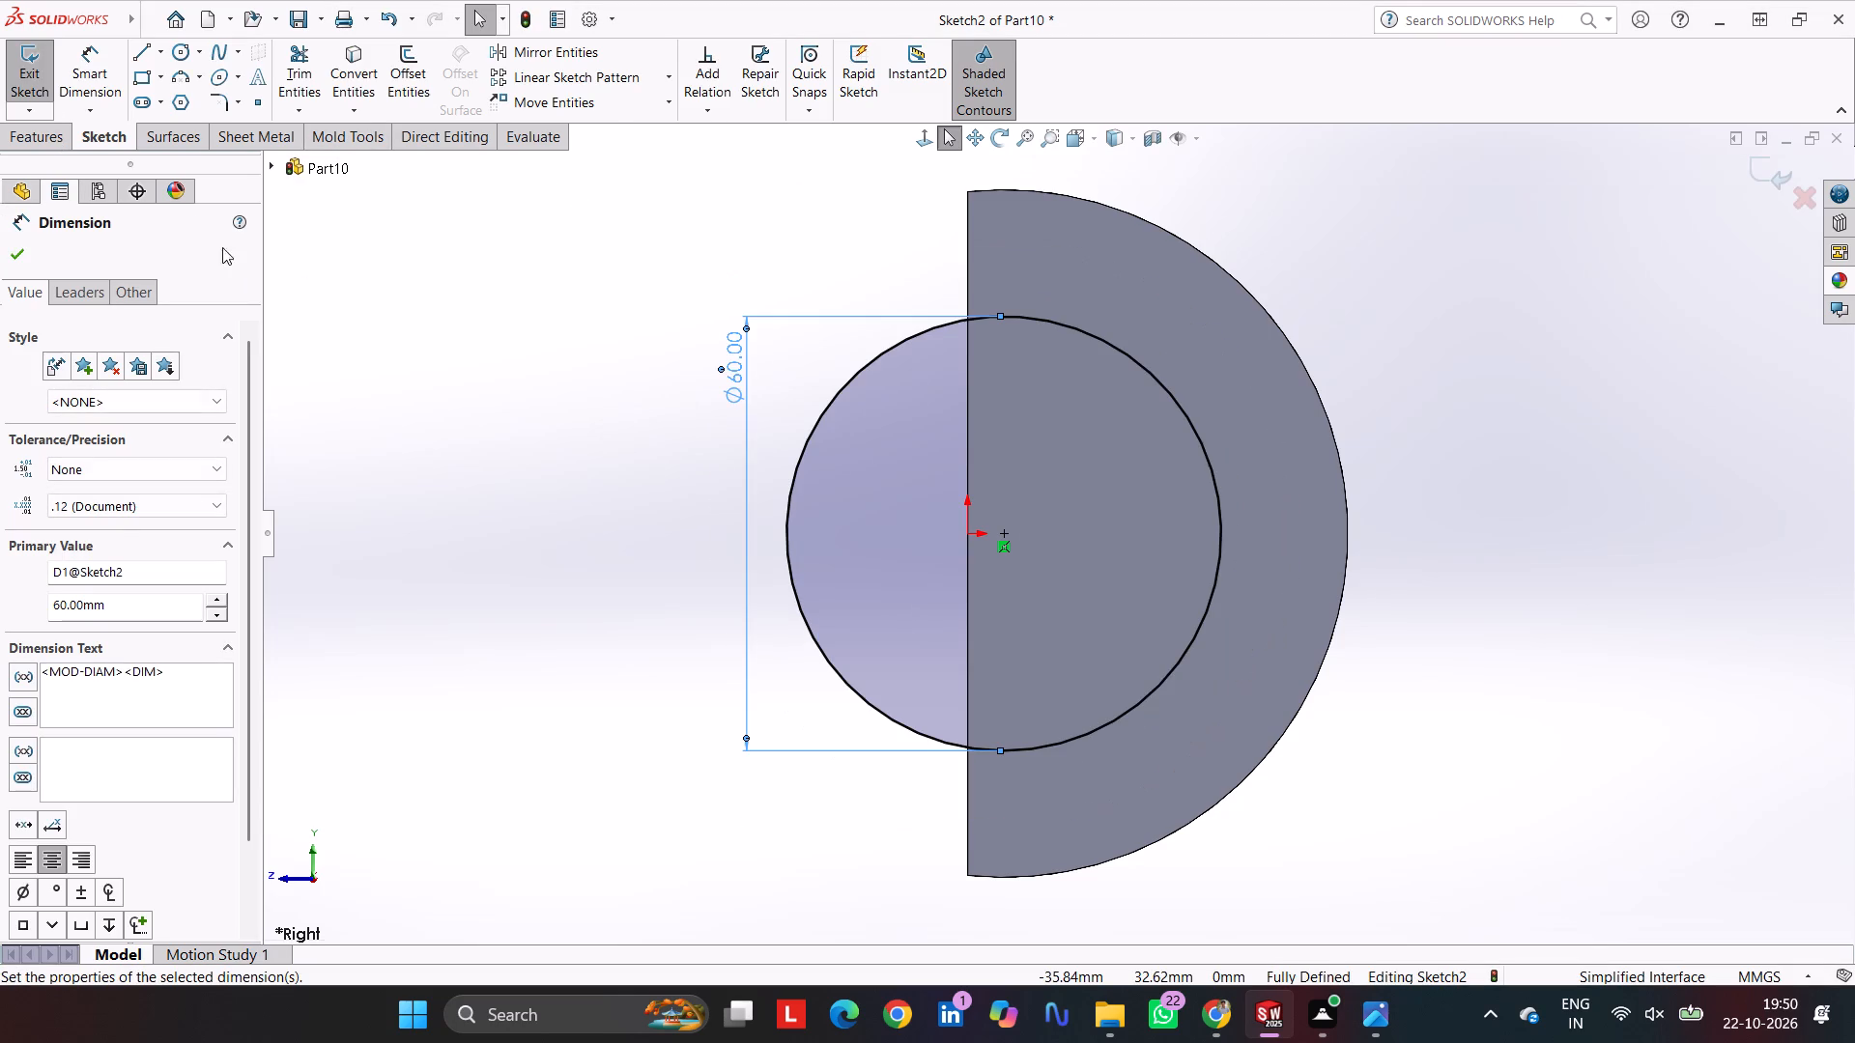
Cut the circle through the body and both flanges with a Mid Plane Extruded Cut 200 mm deep.
left_click(24, 138)
left_click(342, 72)
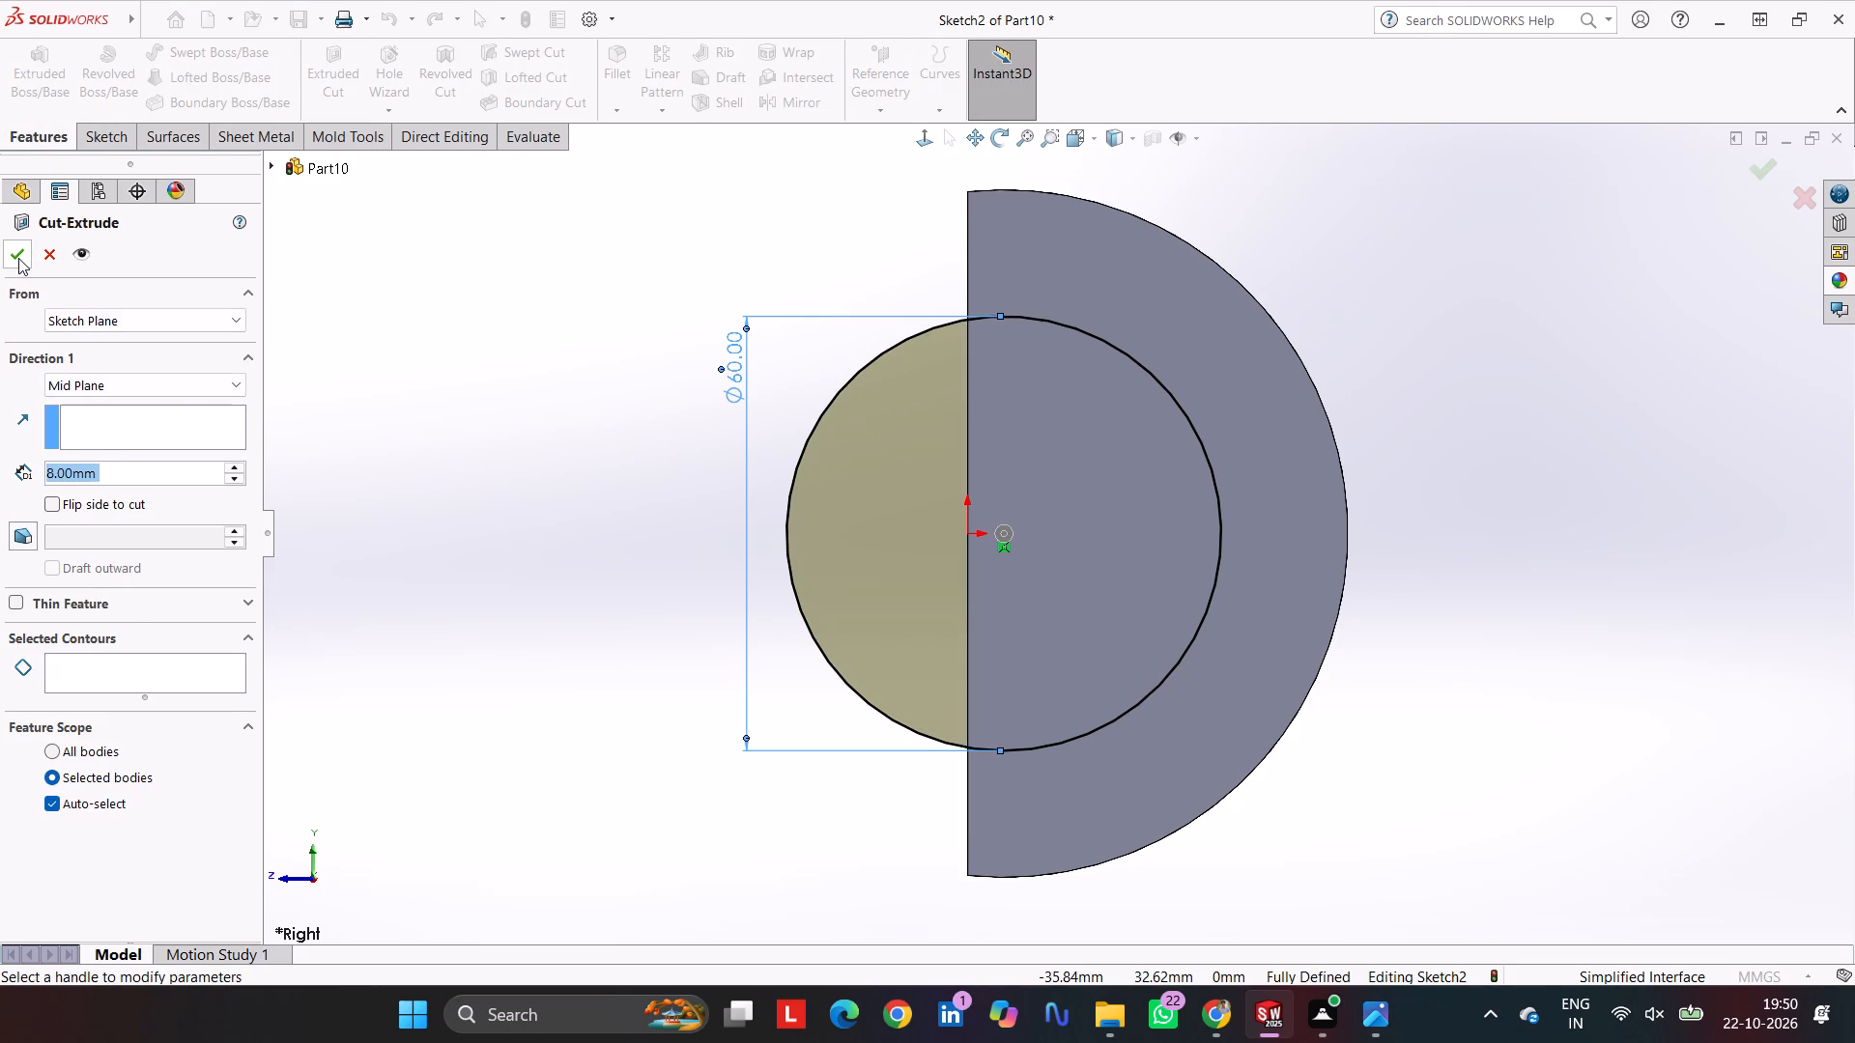
left_click(209, 385)
middle_click_drag(432, 433, 553, 627)
left_click(143, 535)
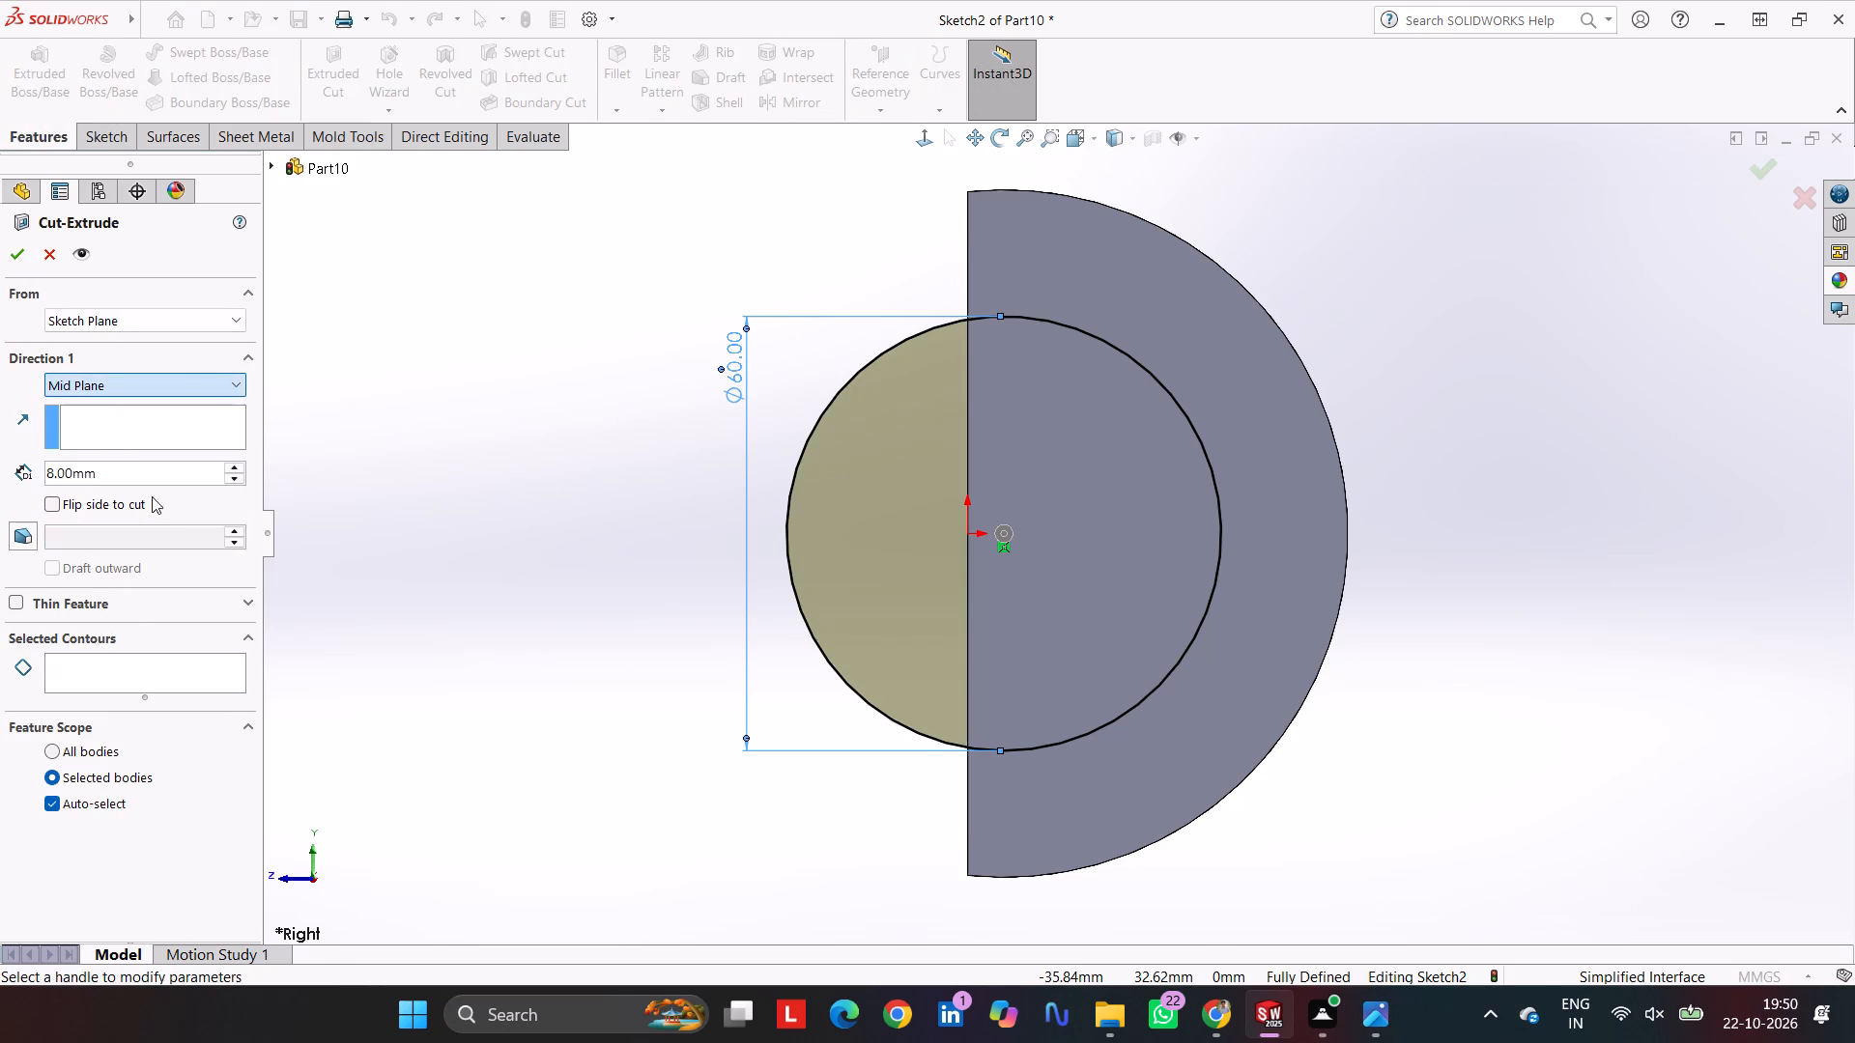
left_click(131, 476)
left_click_drag(150, 470, 4, 473)
middle_click_drag(649, 326, 706, 465)
left_click_drag(175, 469, 0, 484)
key("2")
key("0")
key("0")
key("Return")
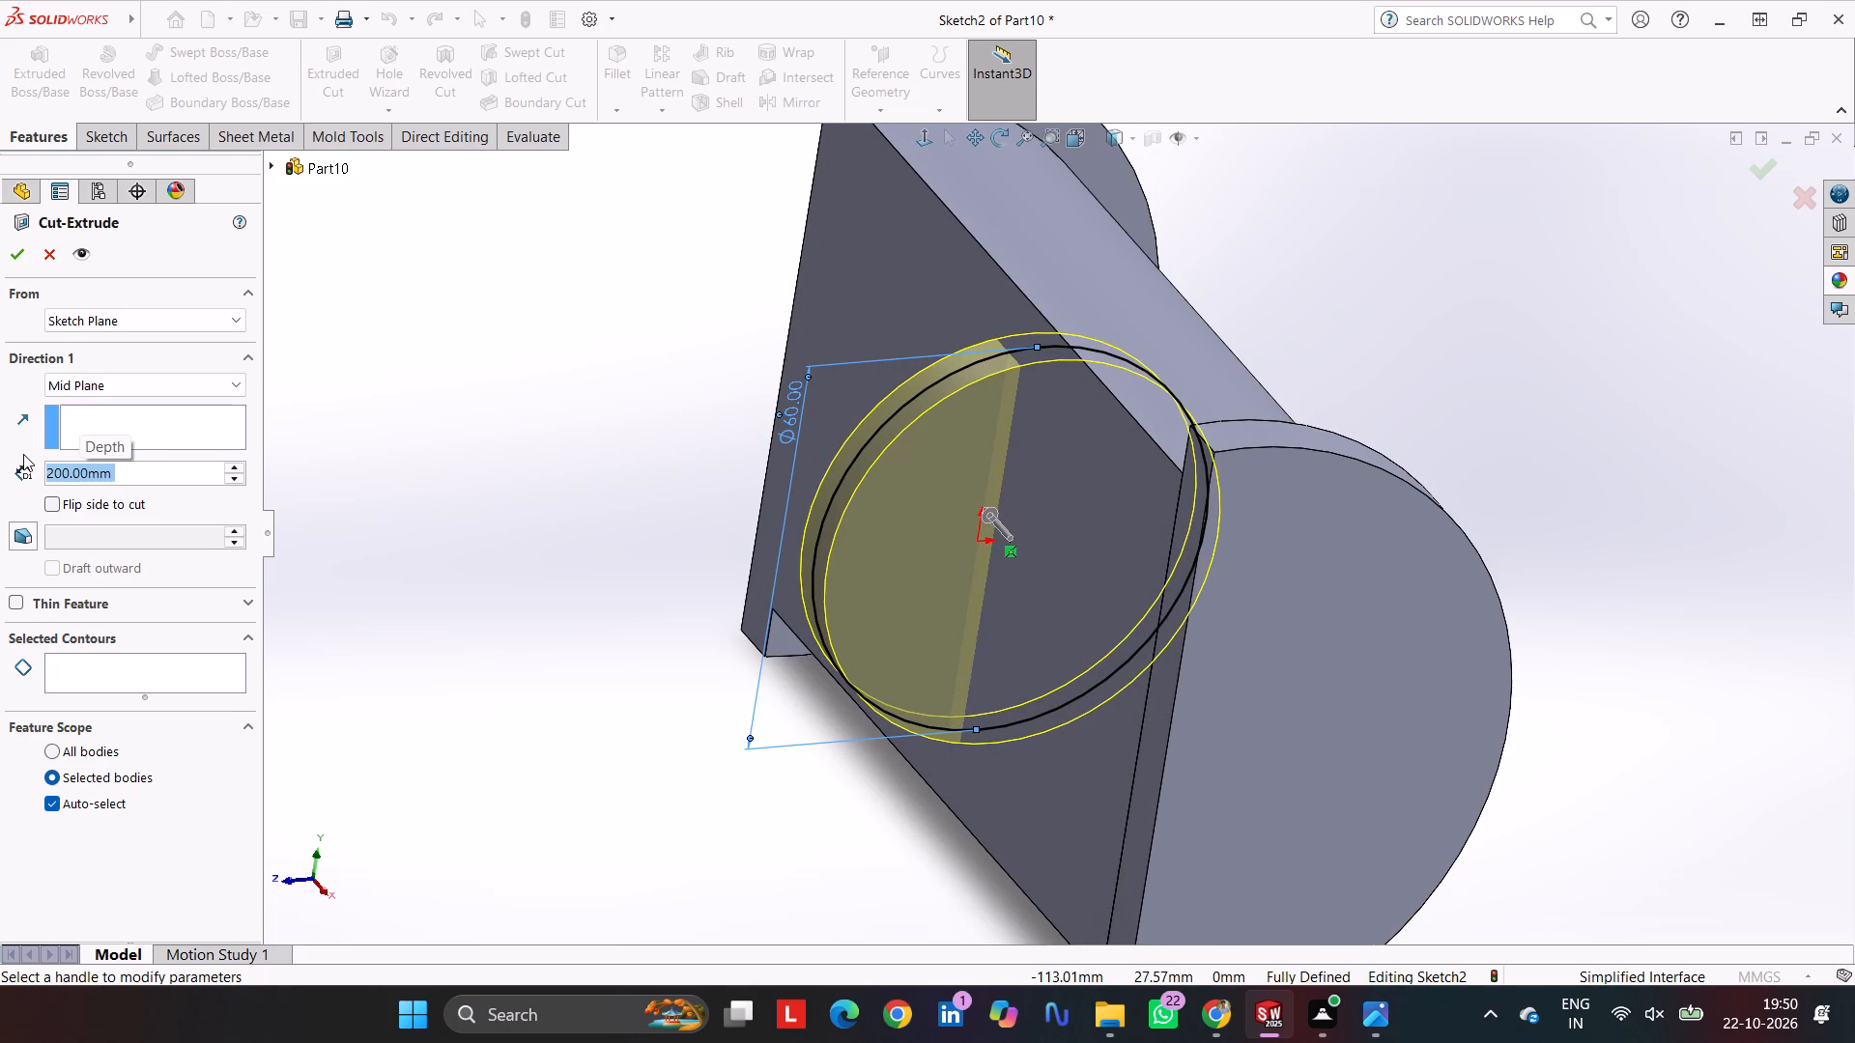
key("Return")
Examine the bored half-cylinder and its two flanges from several angles, ending in the isometric view.
left_click(610, 449)
middle_click_drag(624, 370, 588, 278)
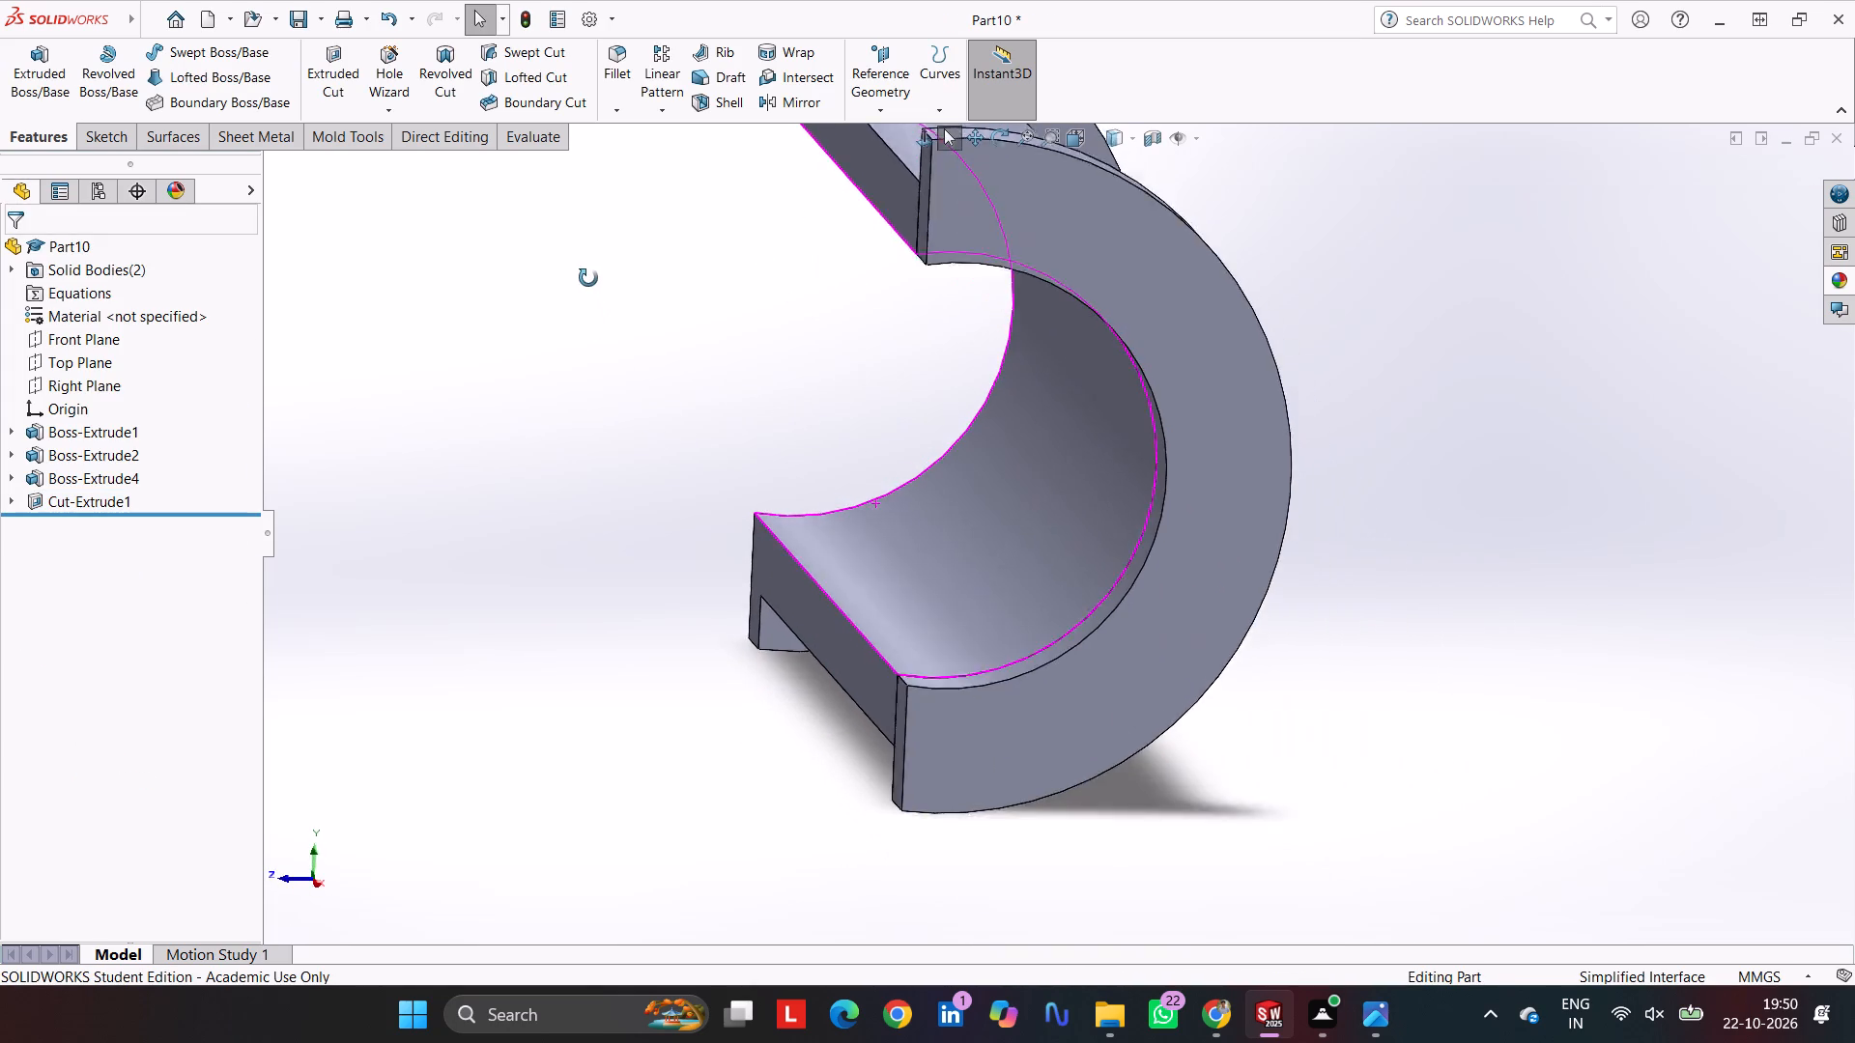
middle_click_drag(588, 278, 674, 323)
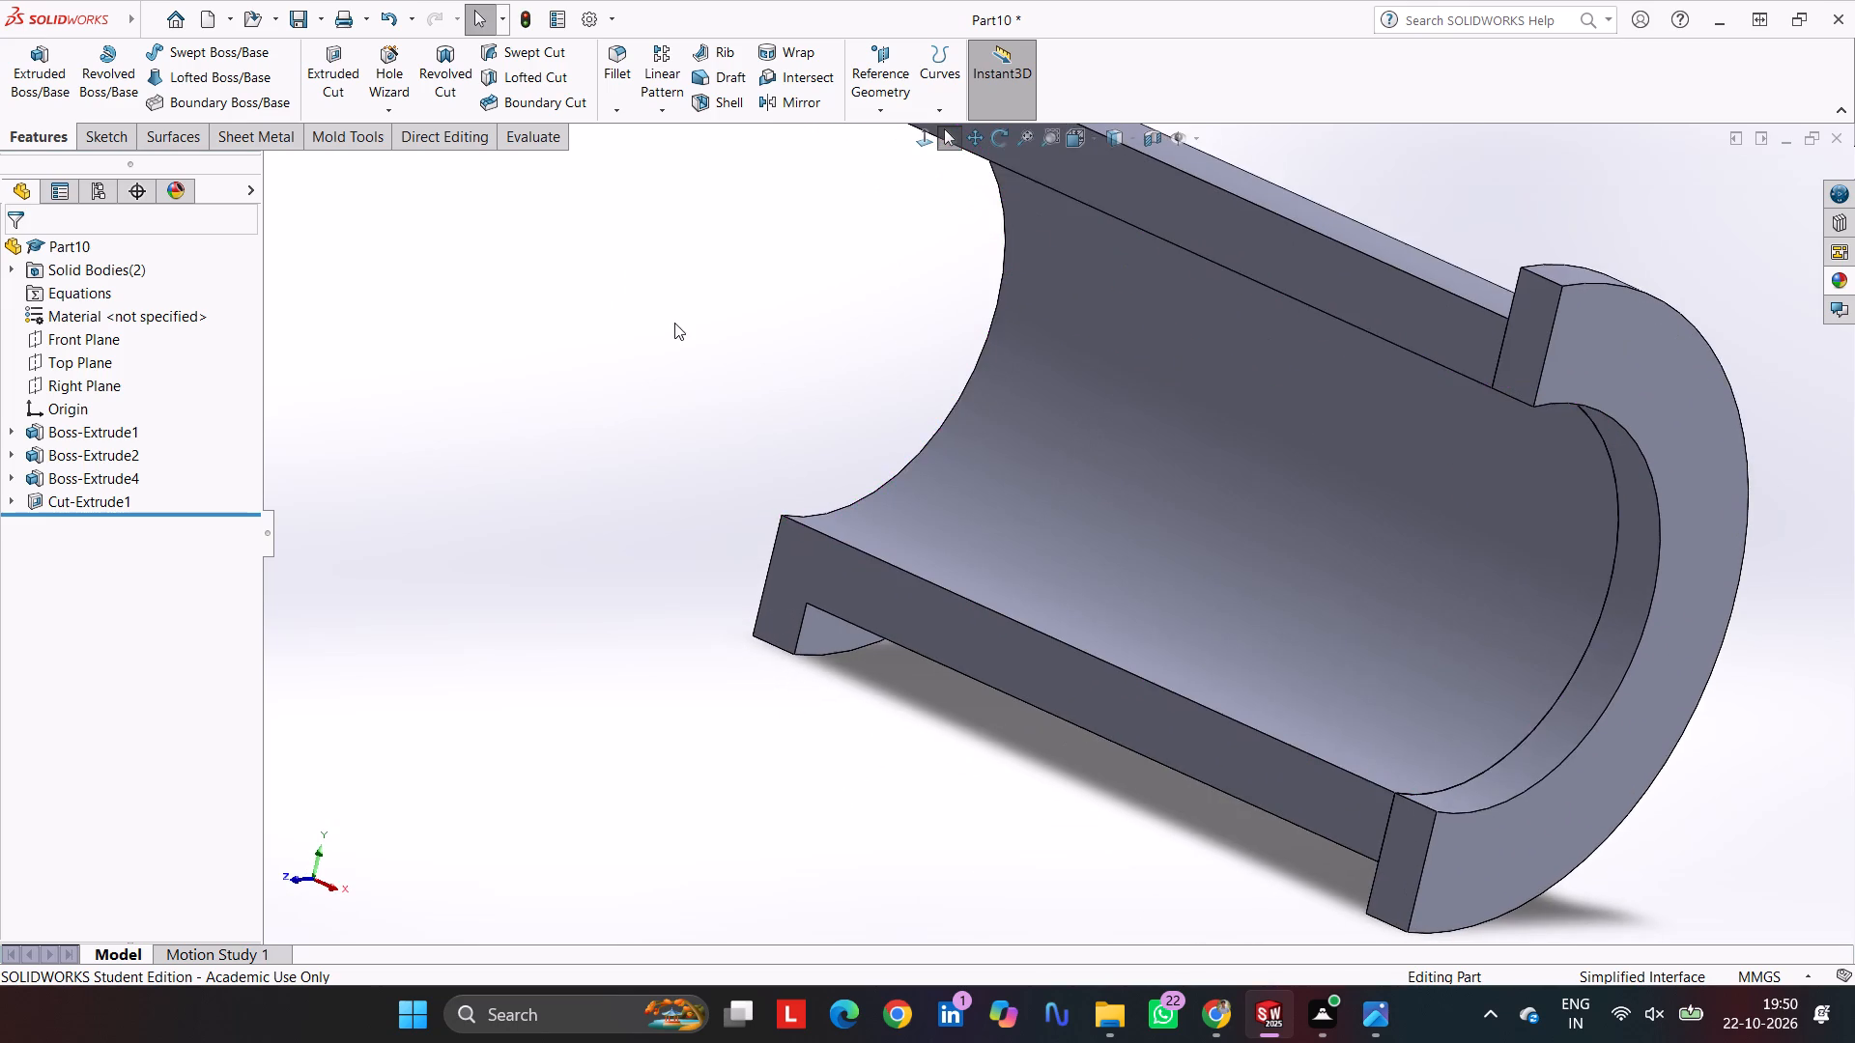
scroll(969, 327, "up", 4)
left_click(1397, 303)
middle_click_drag(1413, 306, 1113, 302)
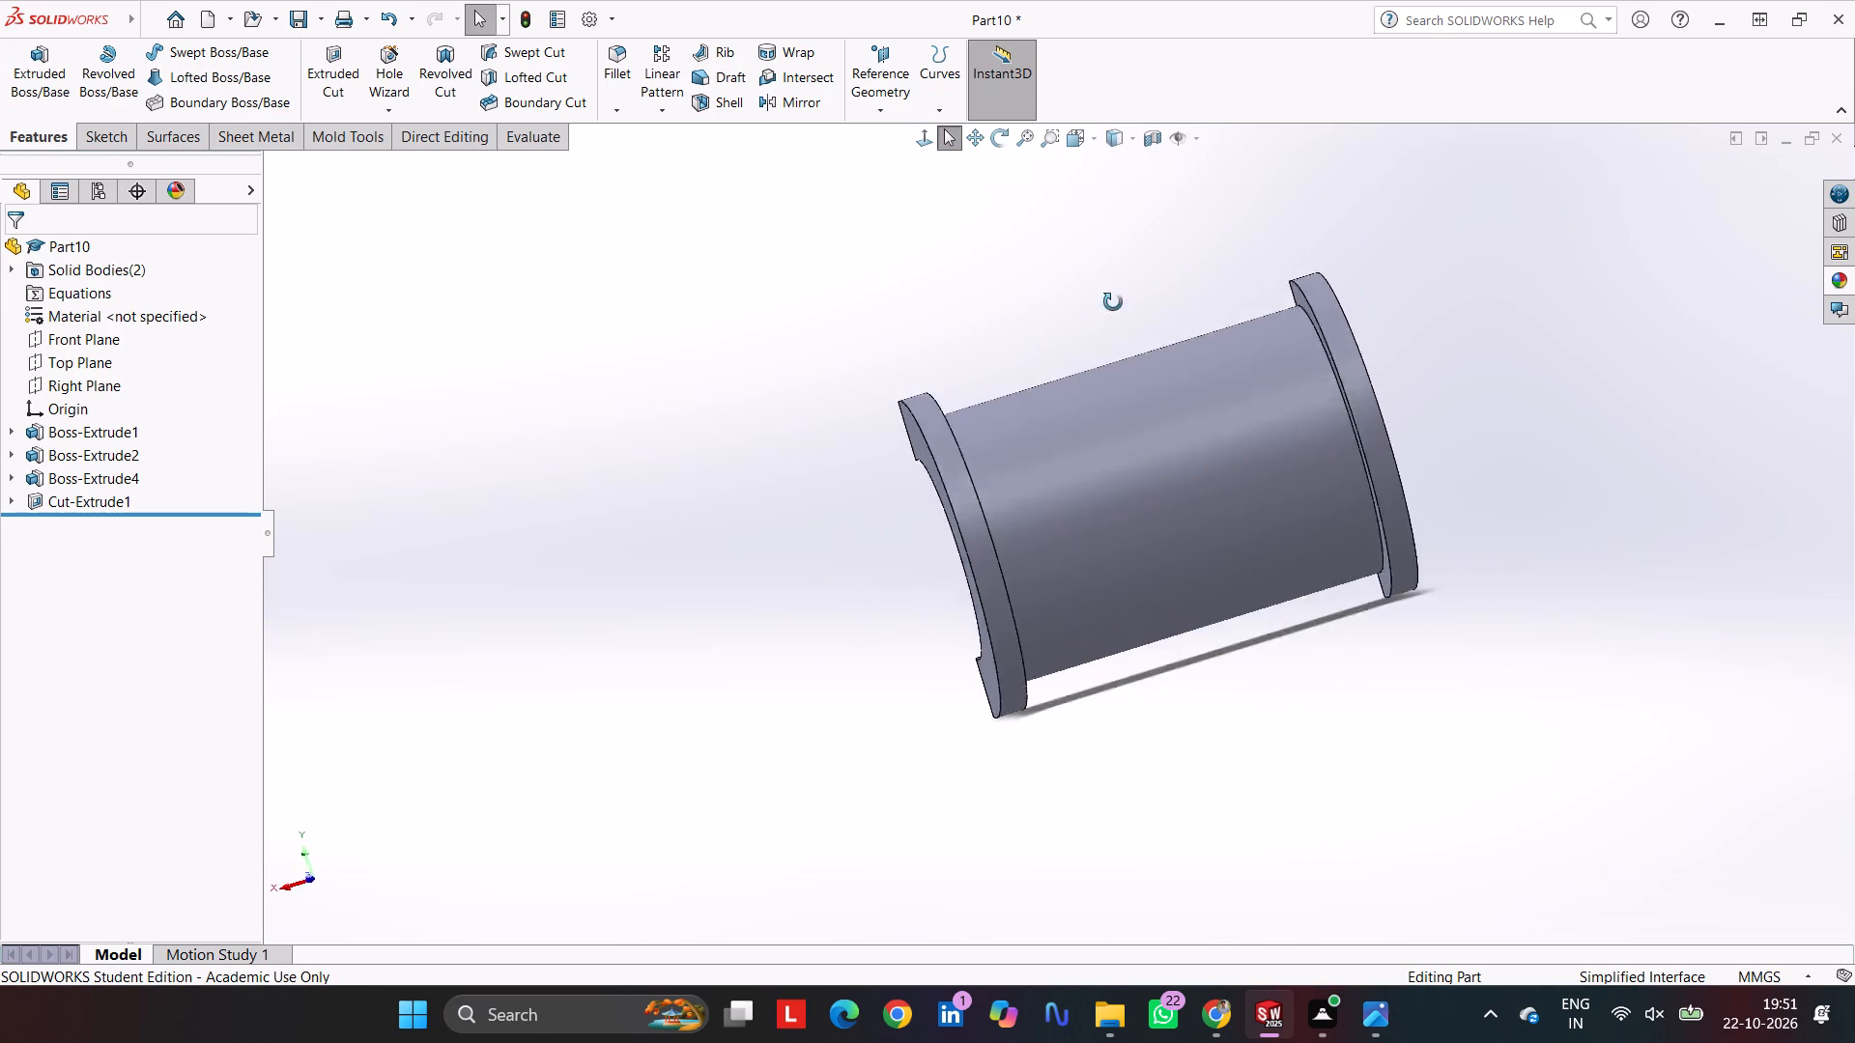
middle_click_drag(1113, 302, 1308, 434)
key("ctrl+7")
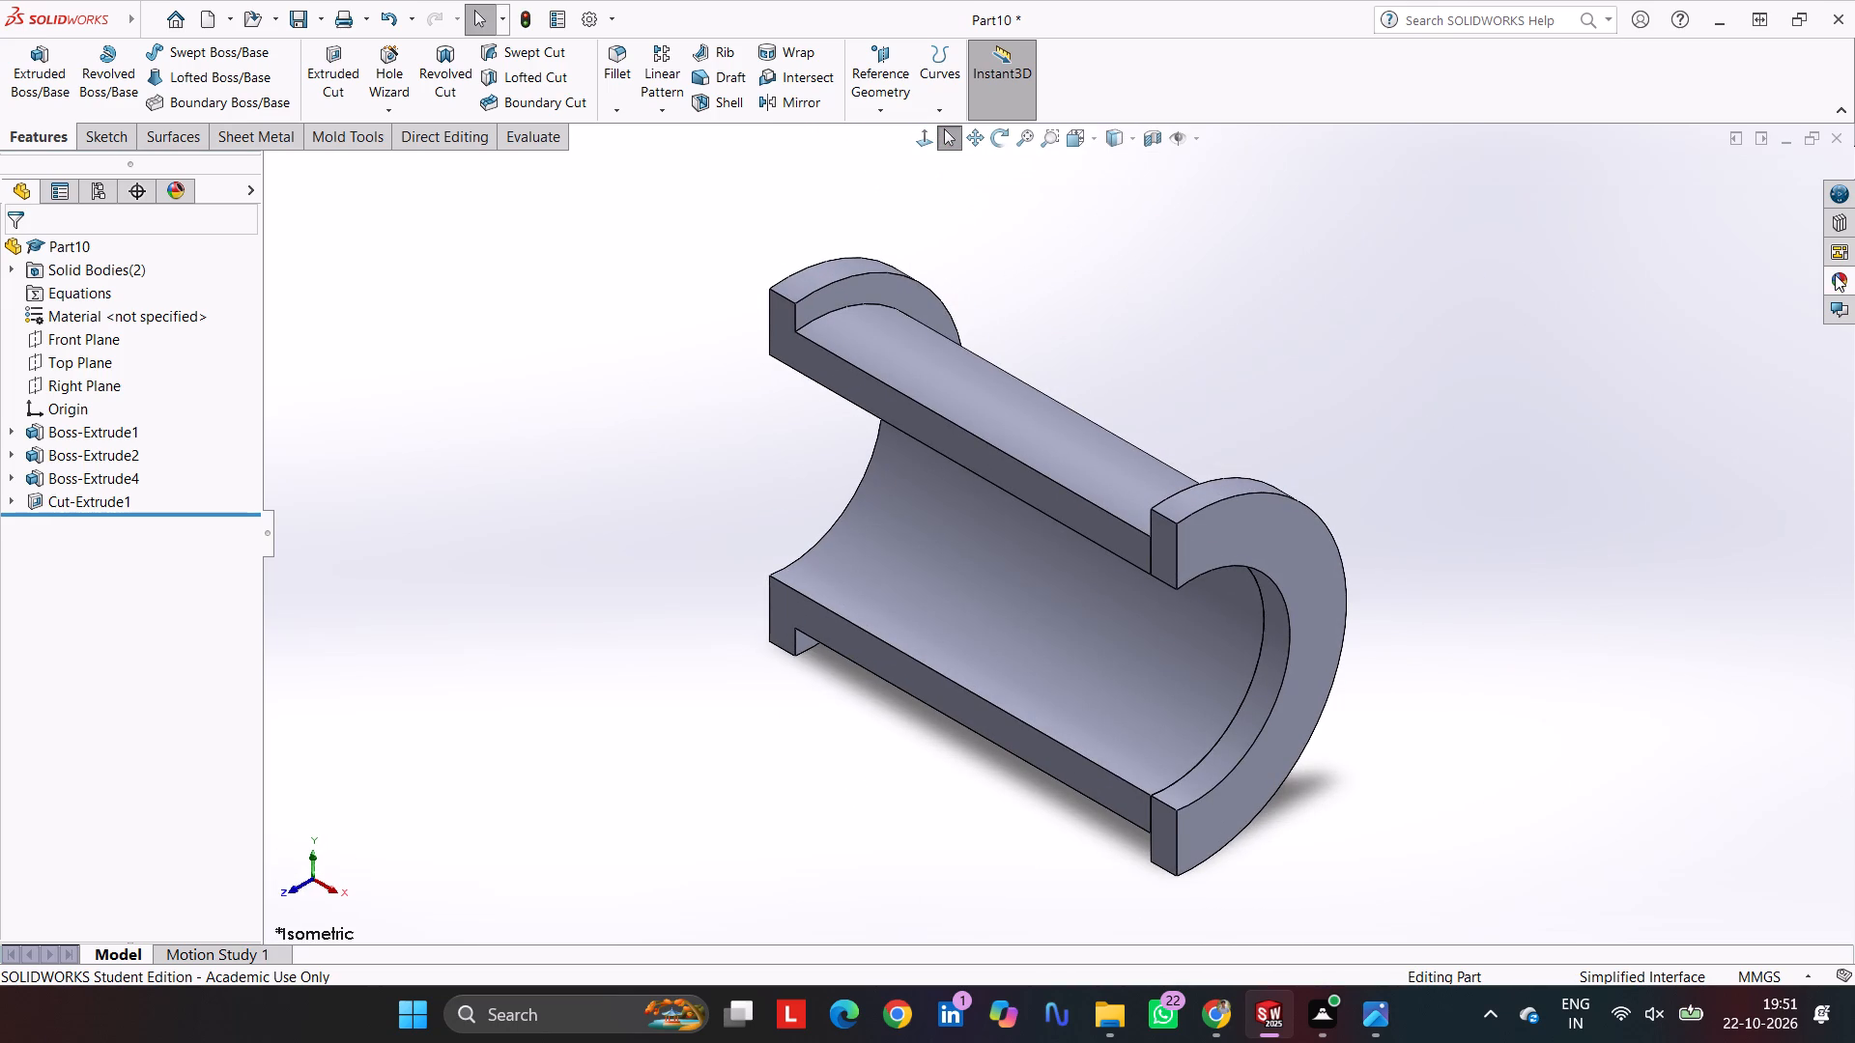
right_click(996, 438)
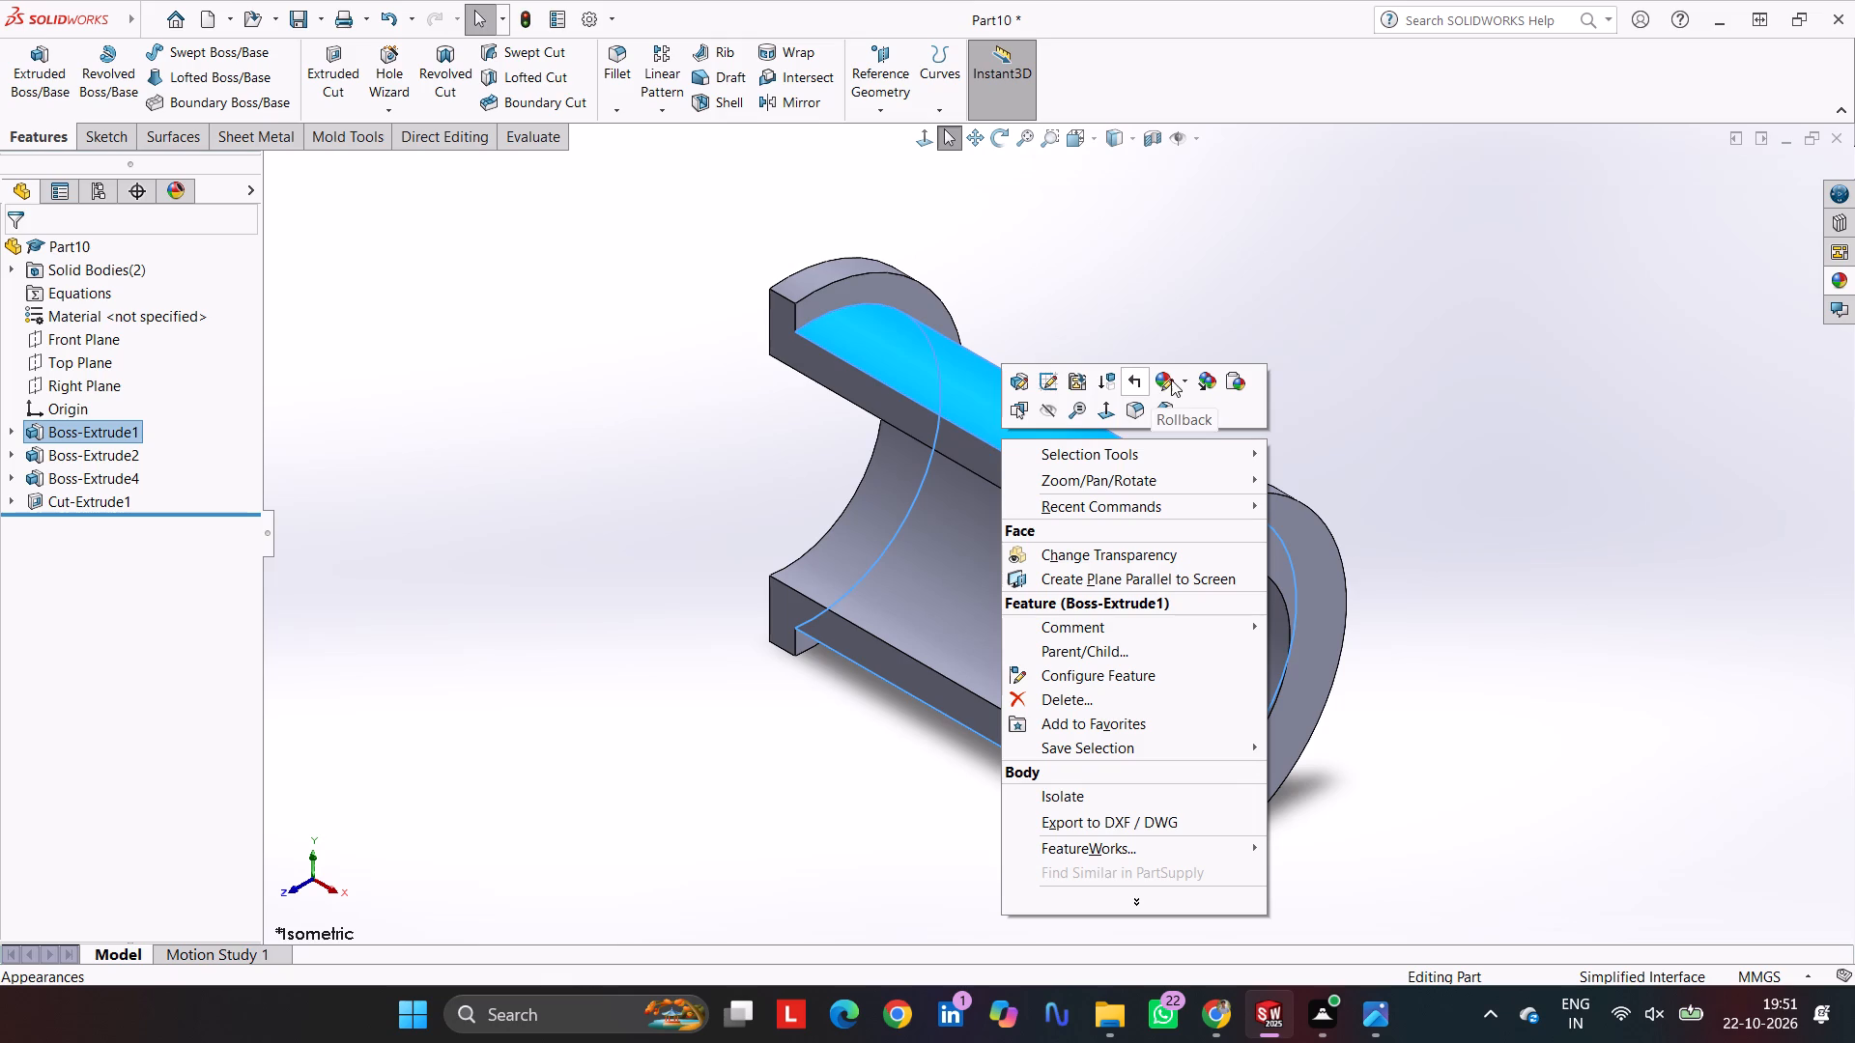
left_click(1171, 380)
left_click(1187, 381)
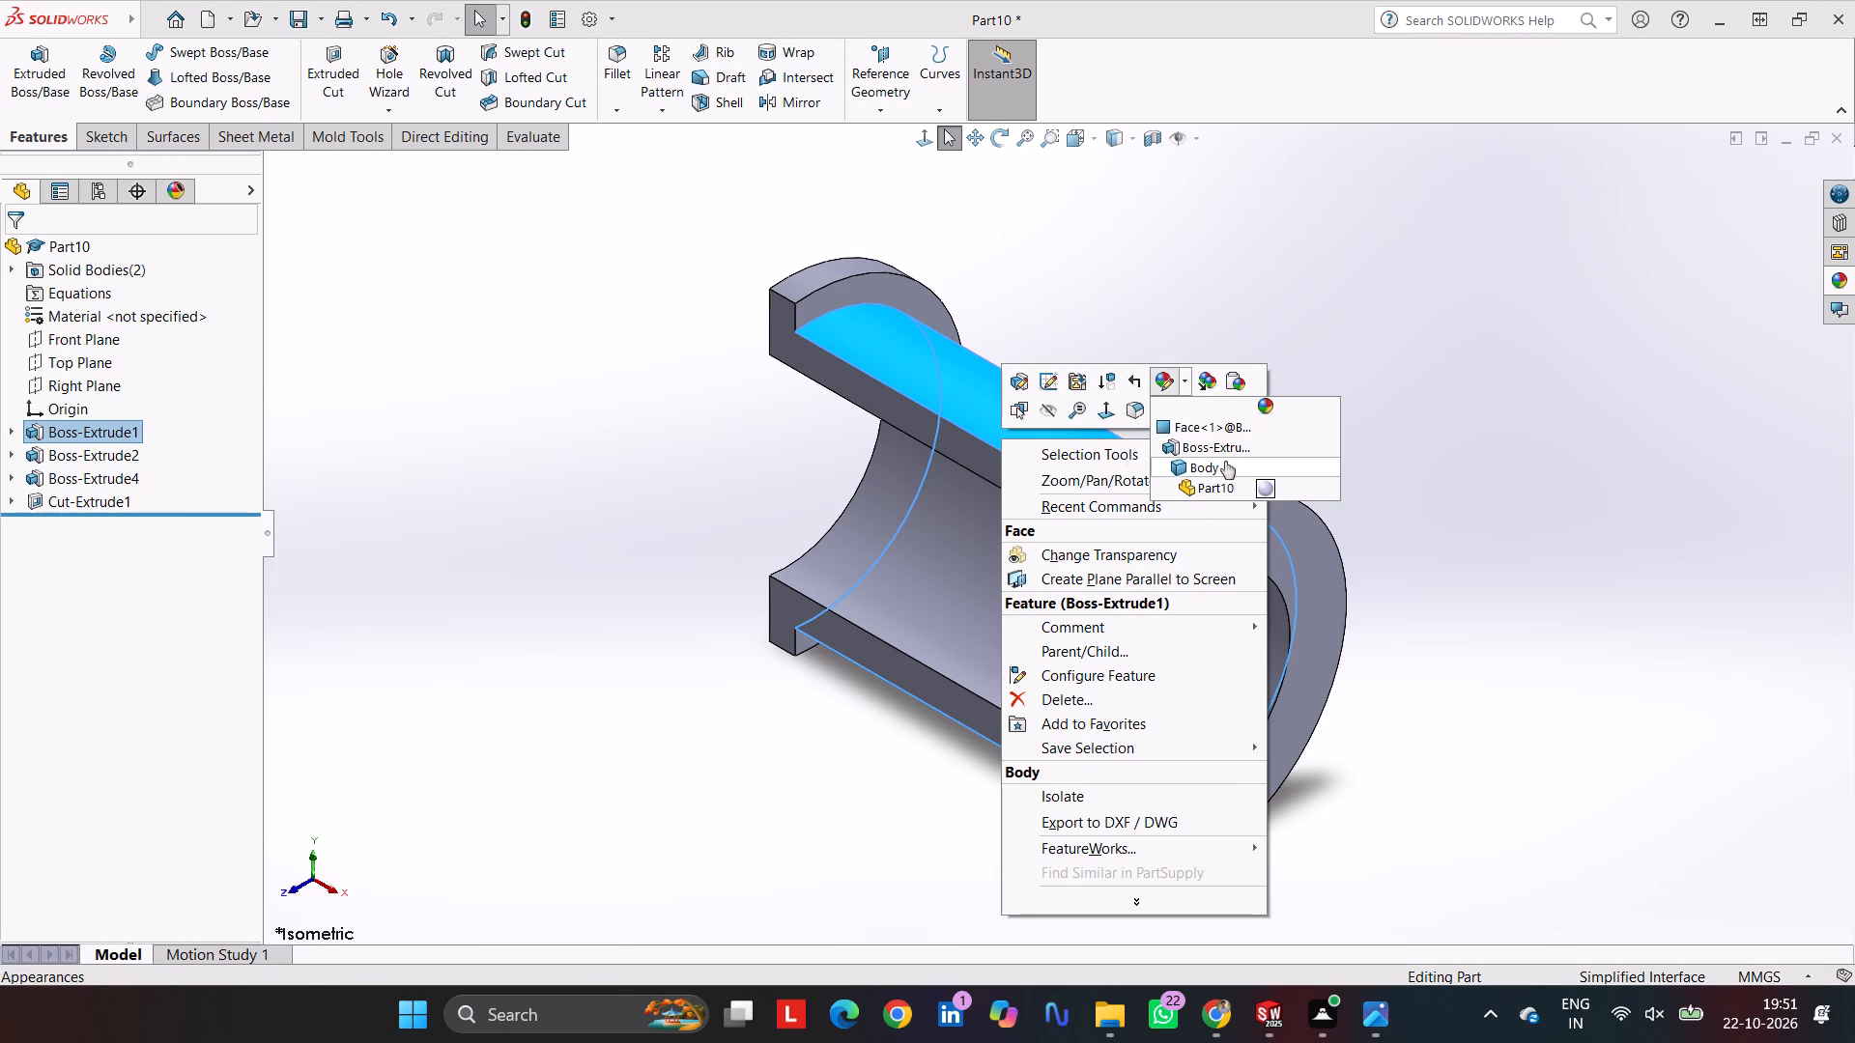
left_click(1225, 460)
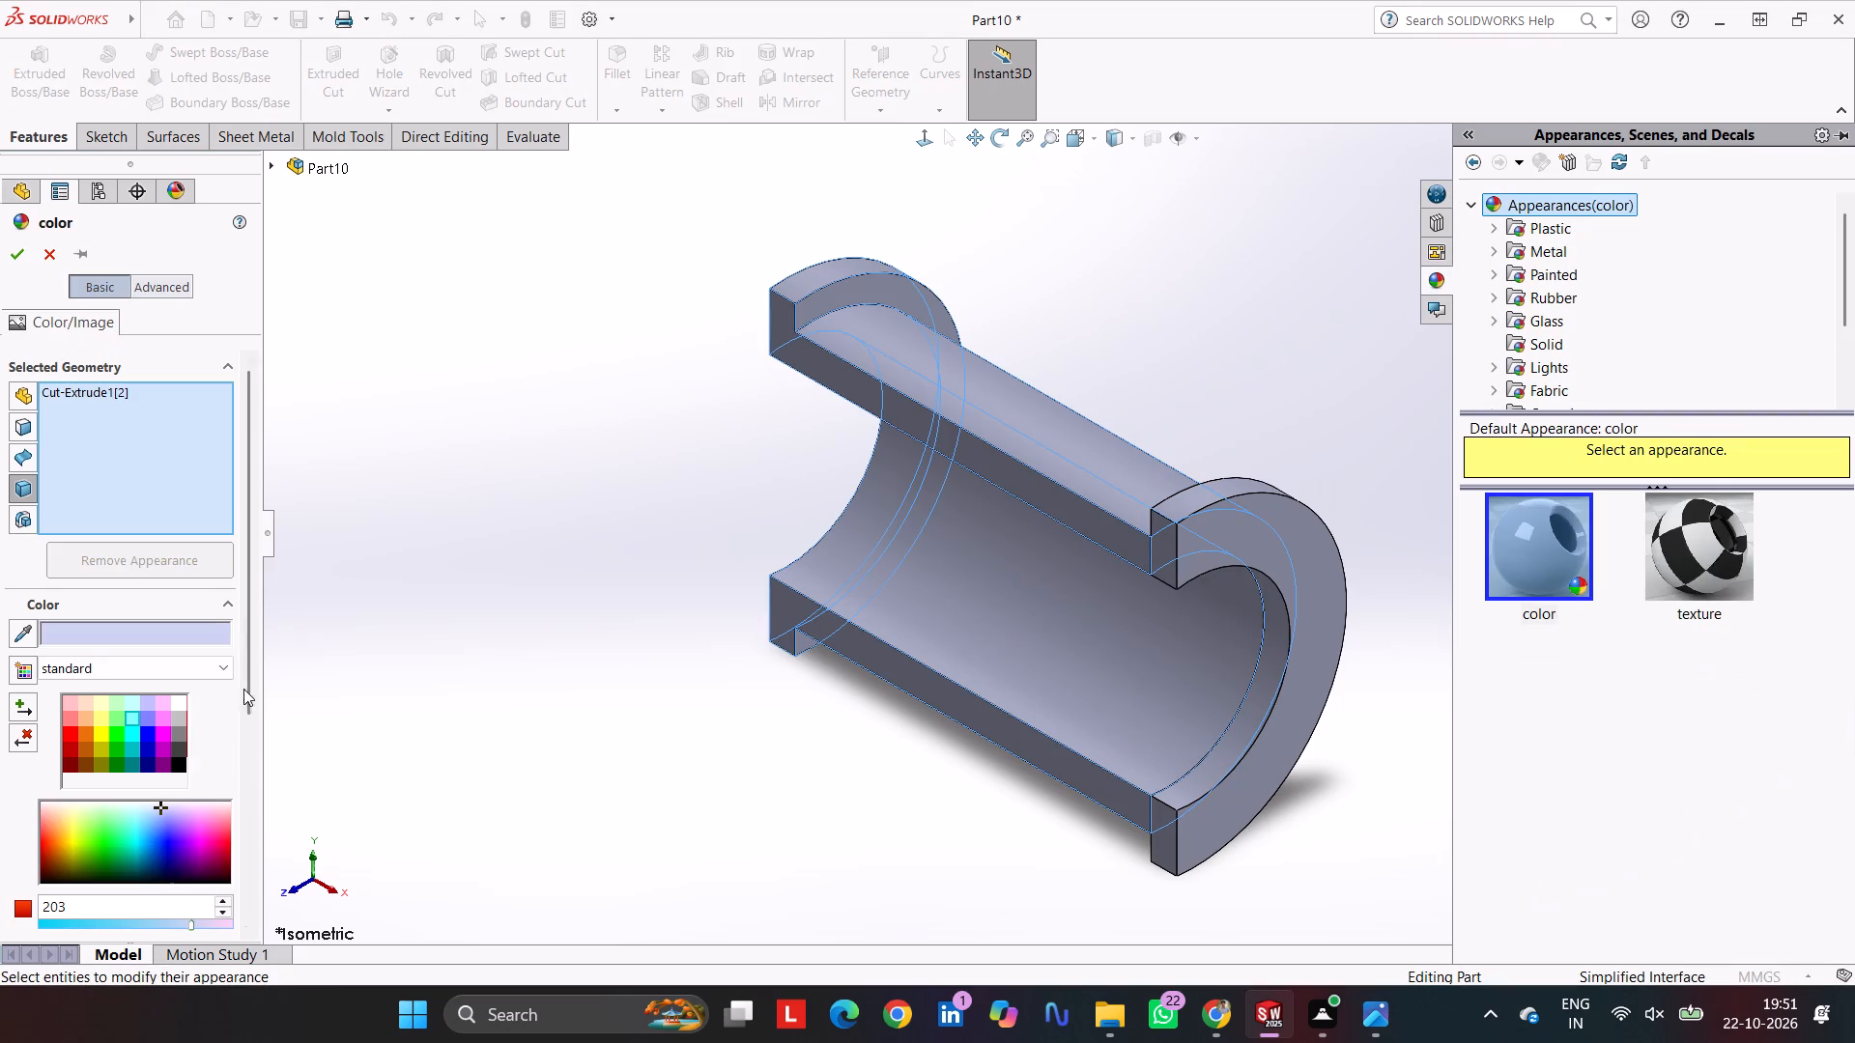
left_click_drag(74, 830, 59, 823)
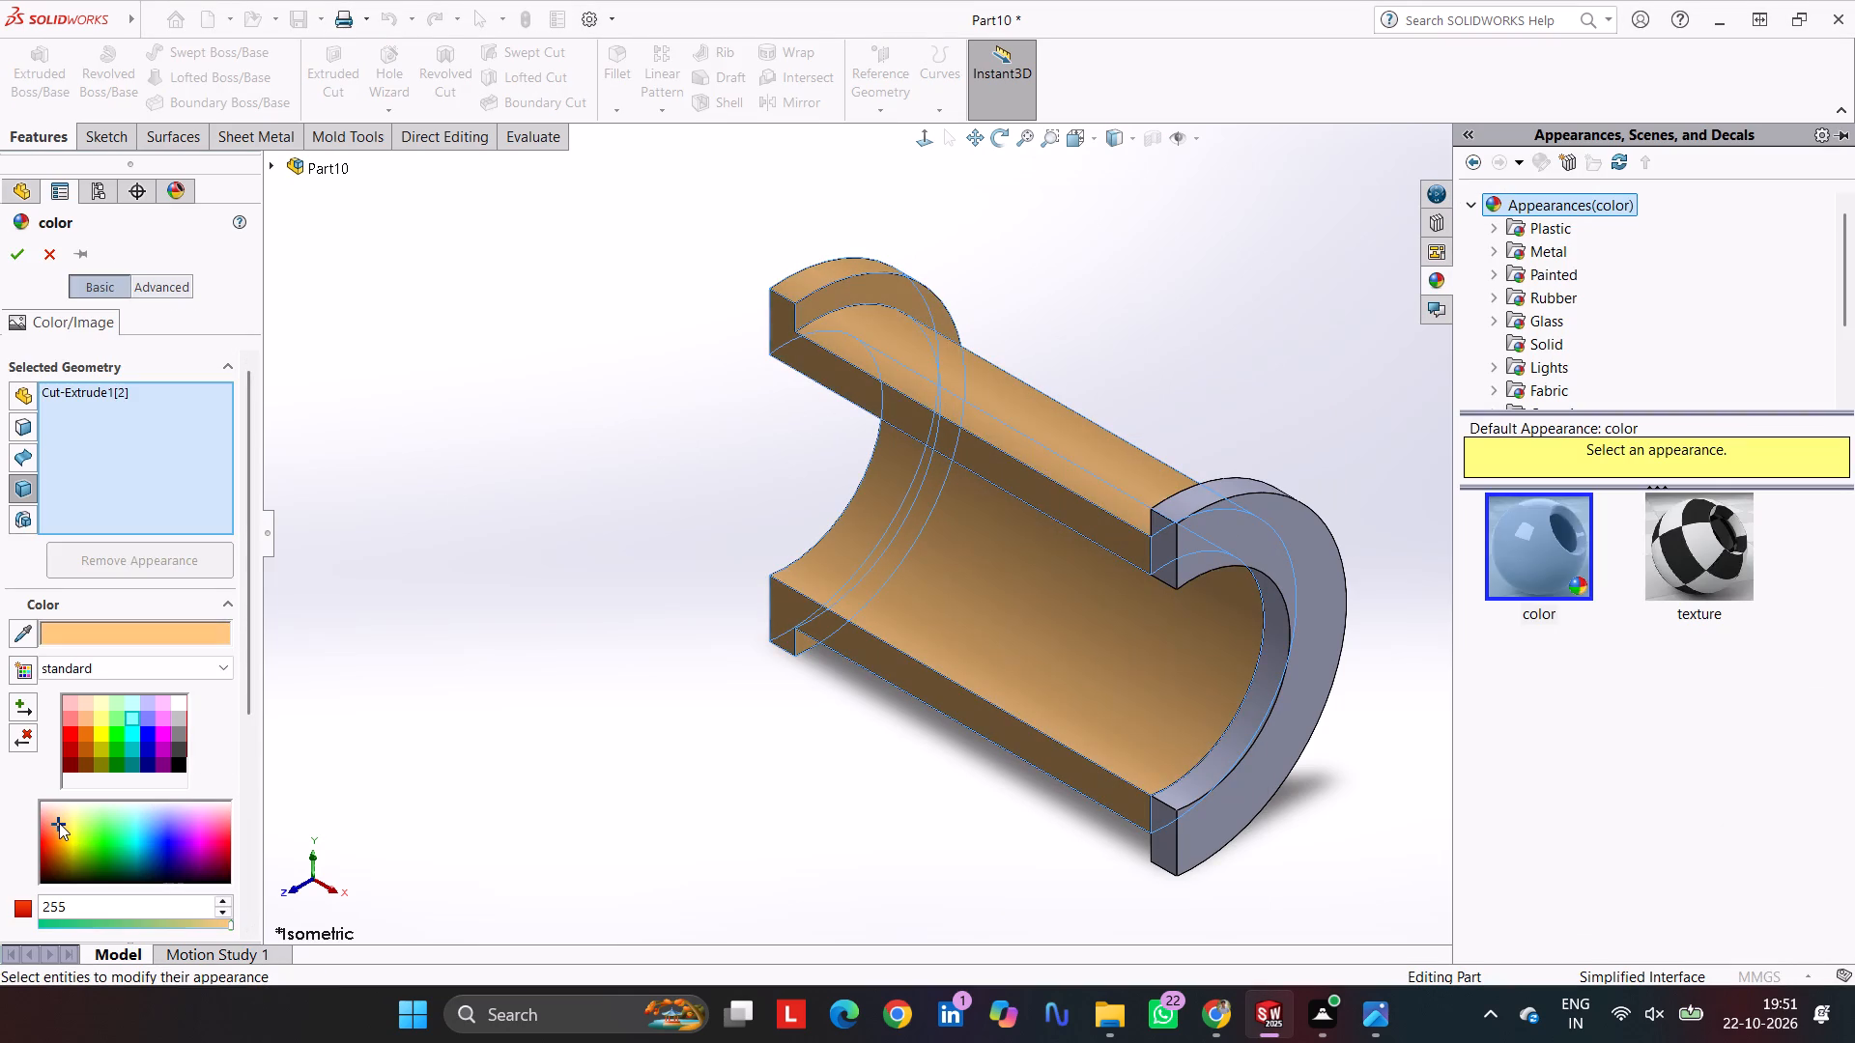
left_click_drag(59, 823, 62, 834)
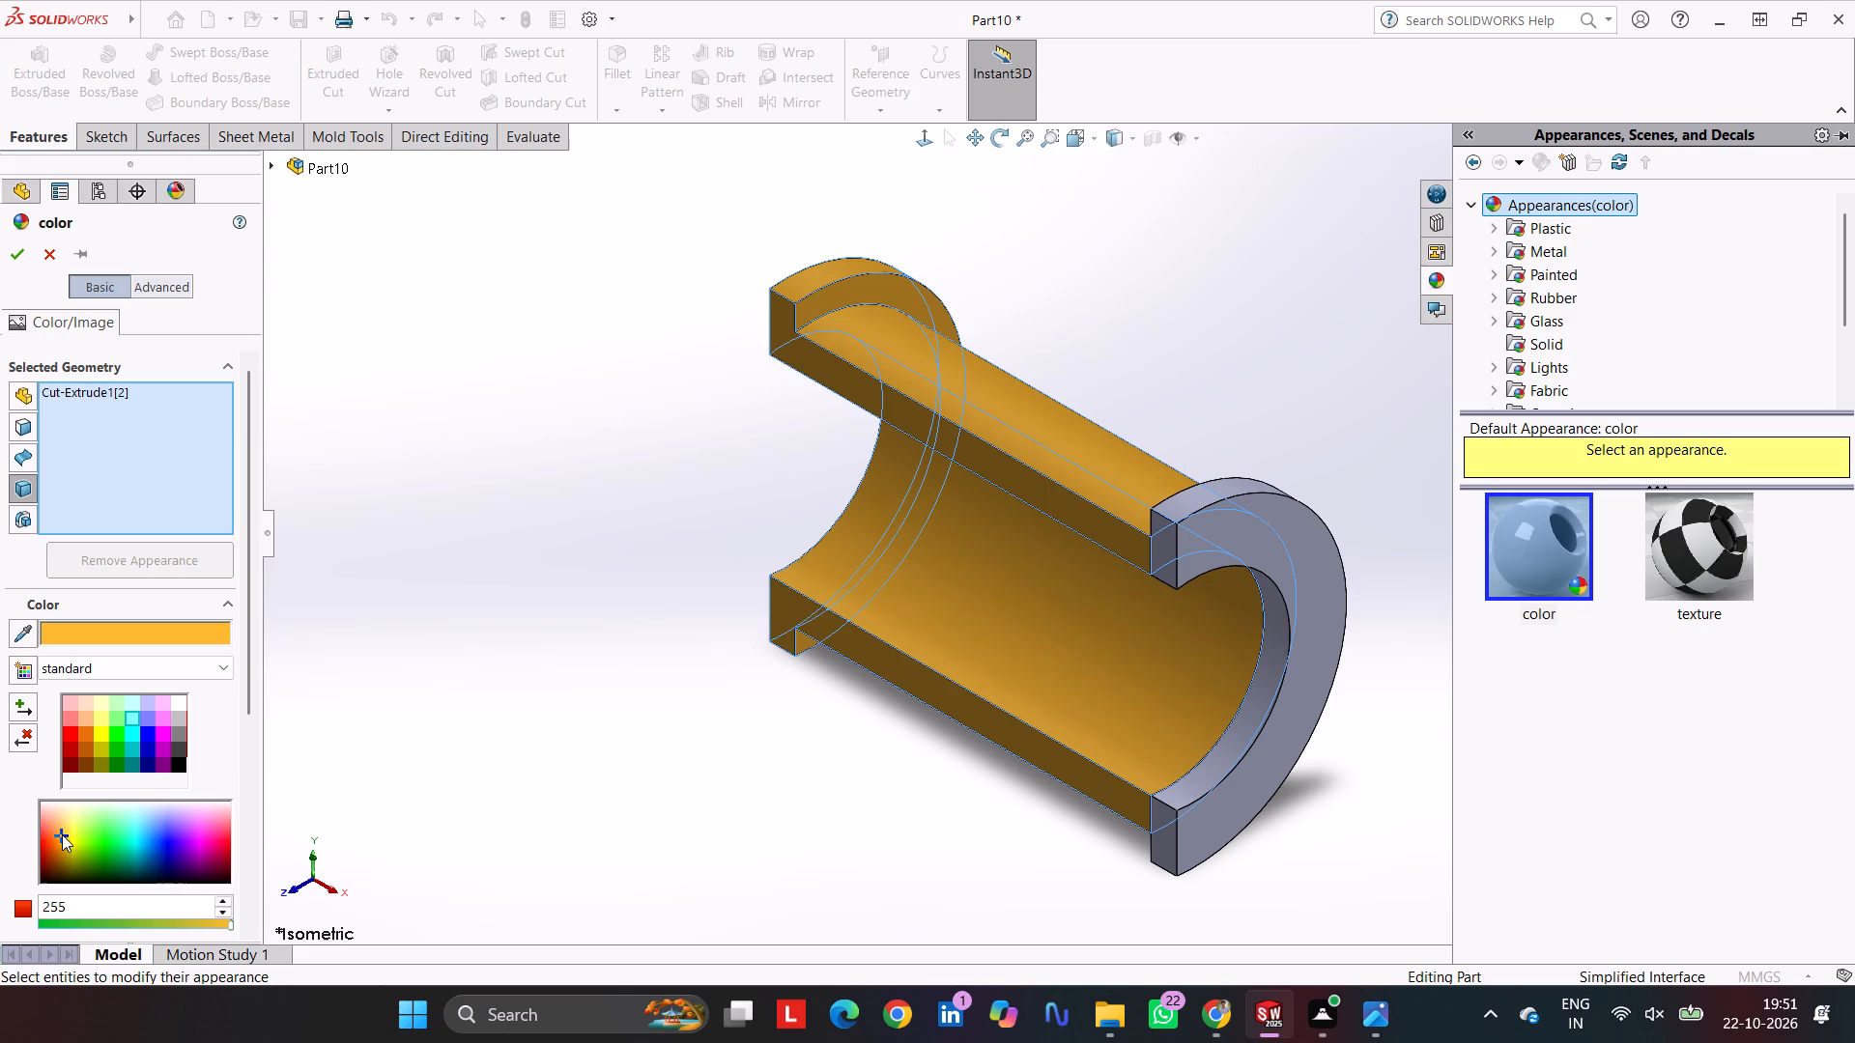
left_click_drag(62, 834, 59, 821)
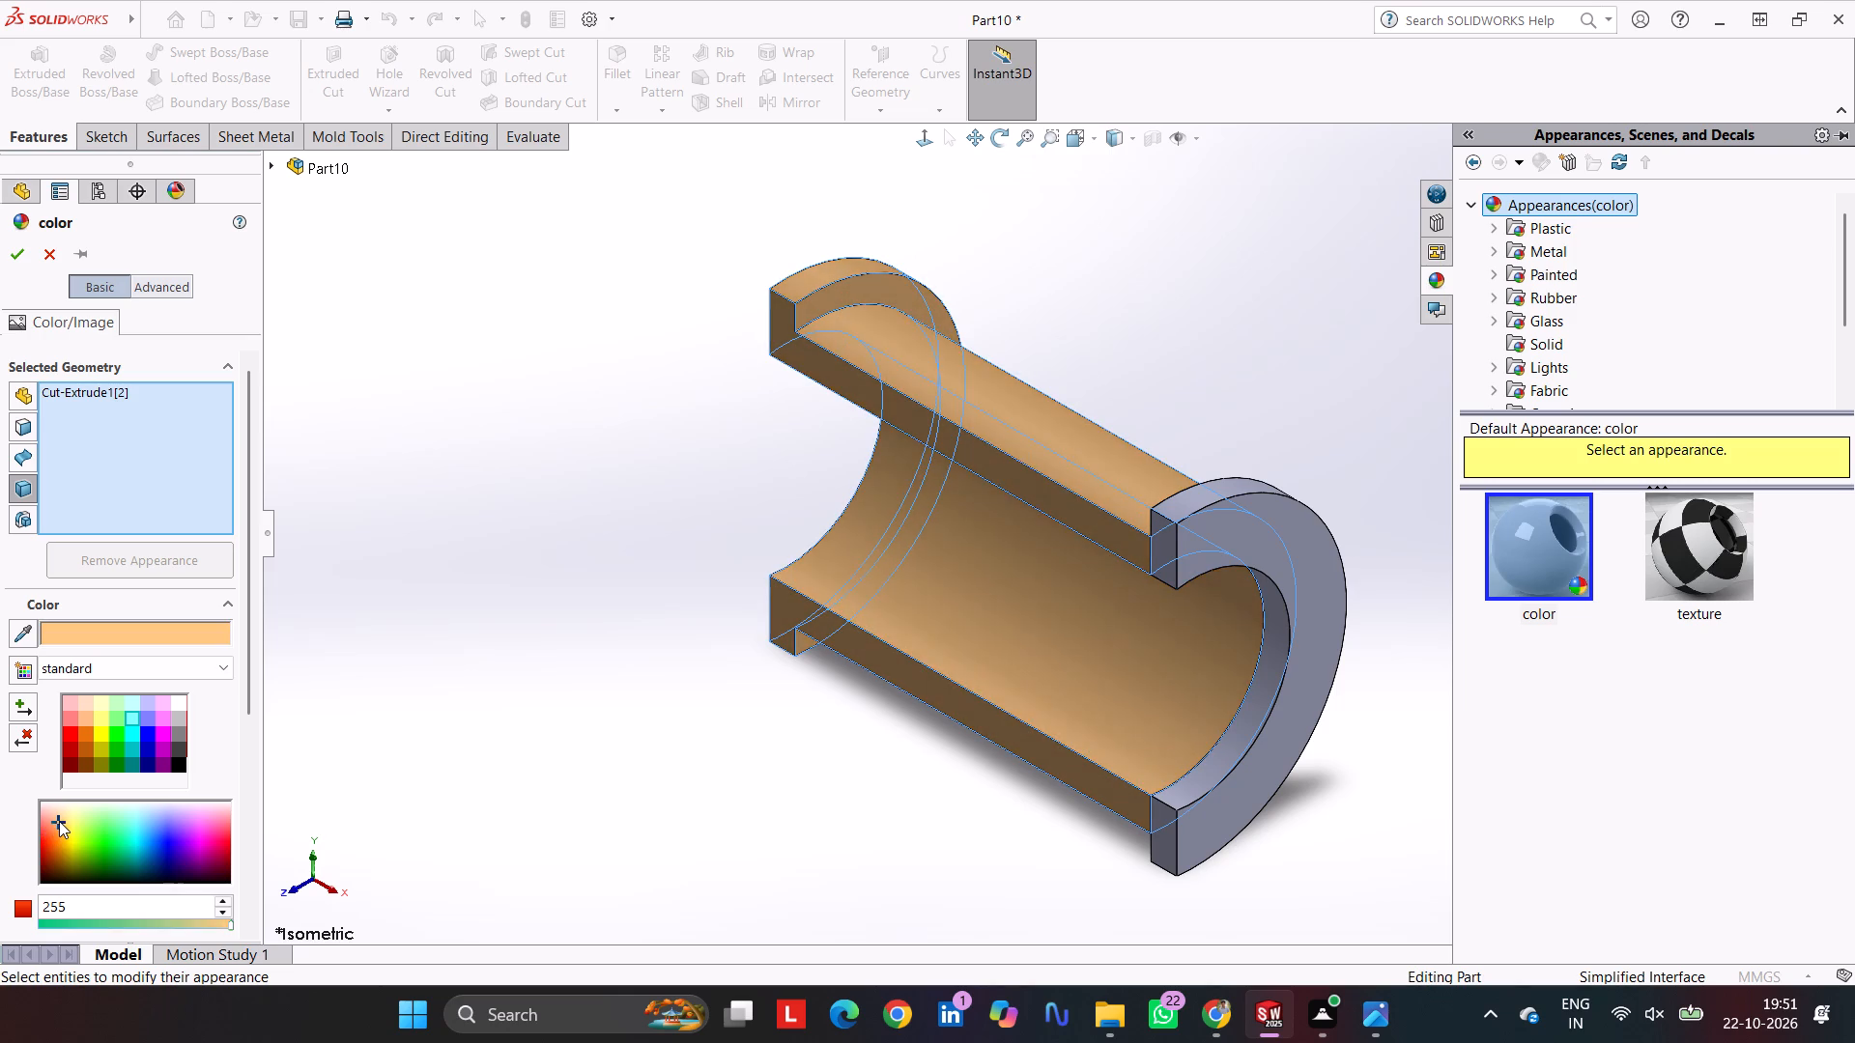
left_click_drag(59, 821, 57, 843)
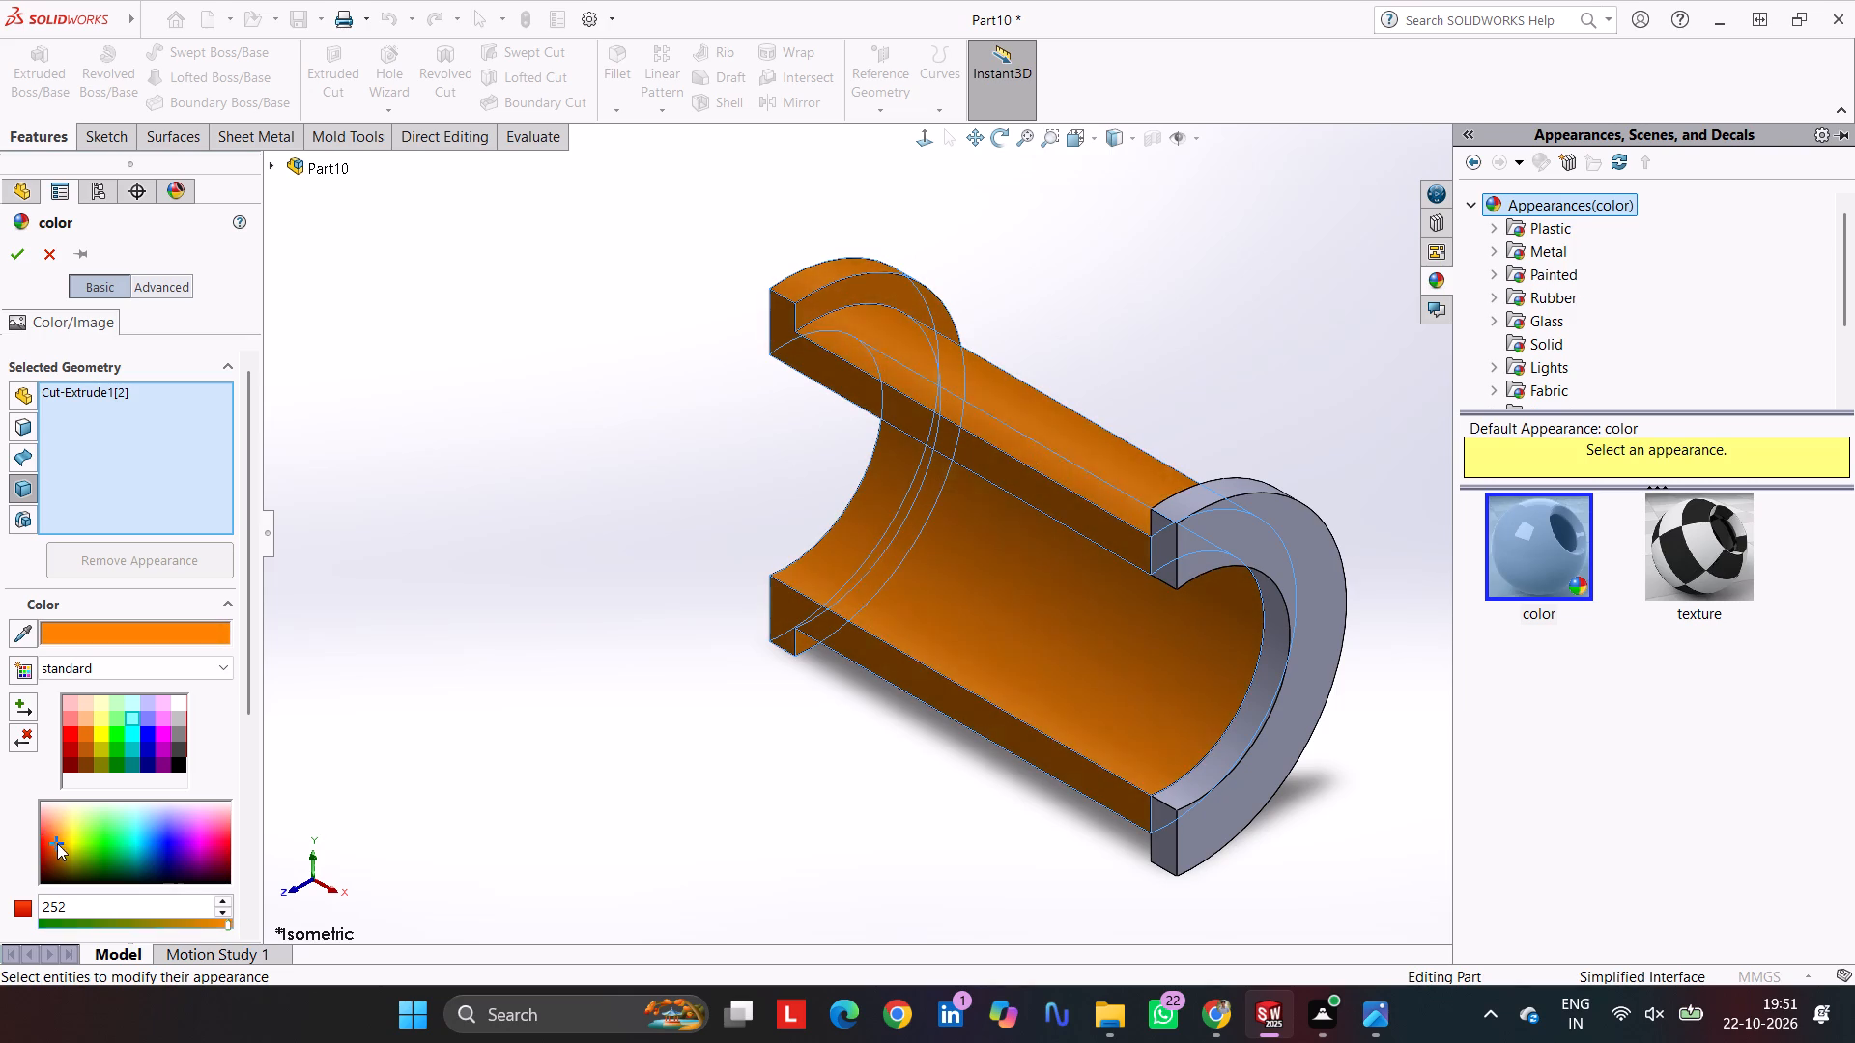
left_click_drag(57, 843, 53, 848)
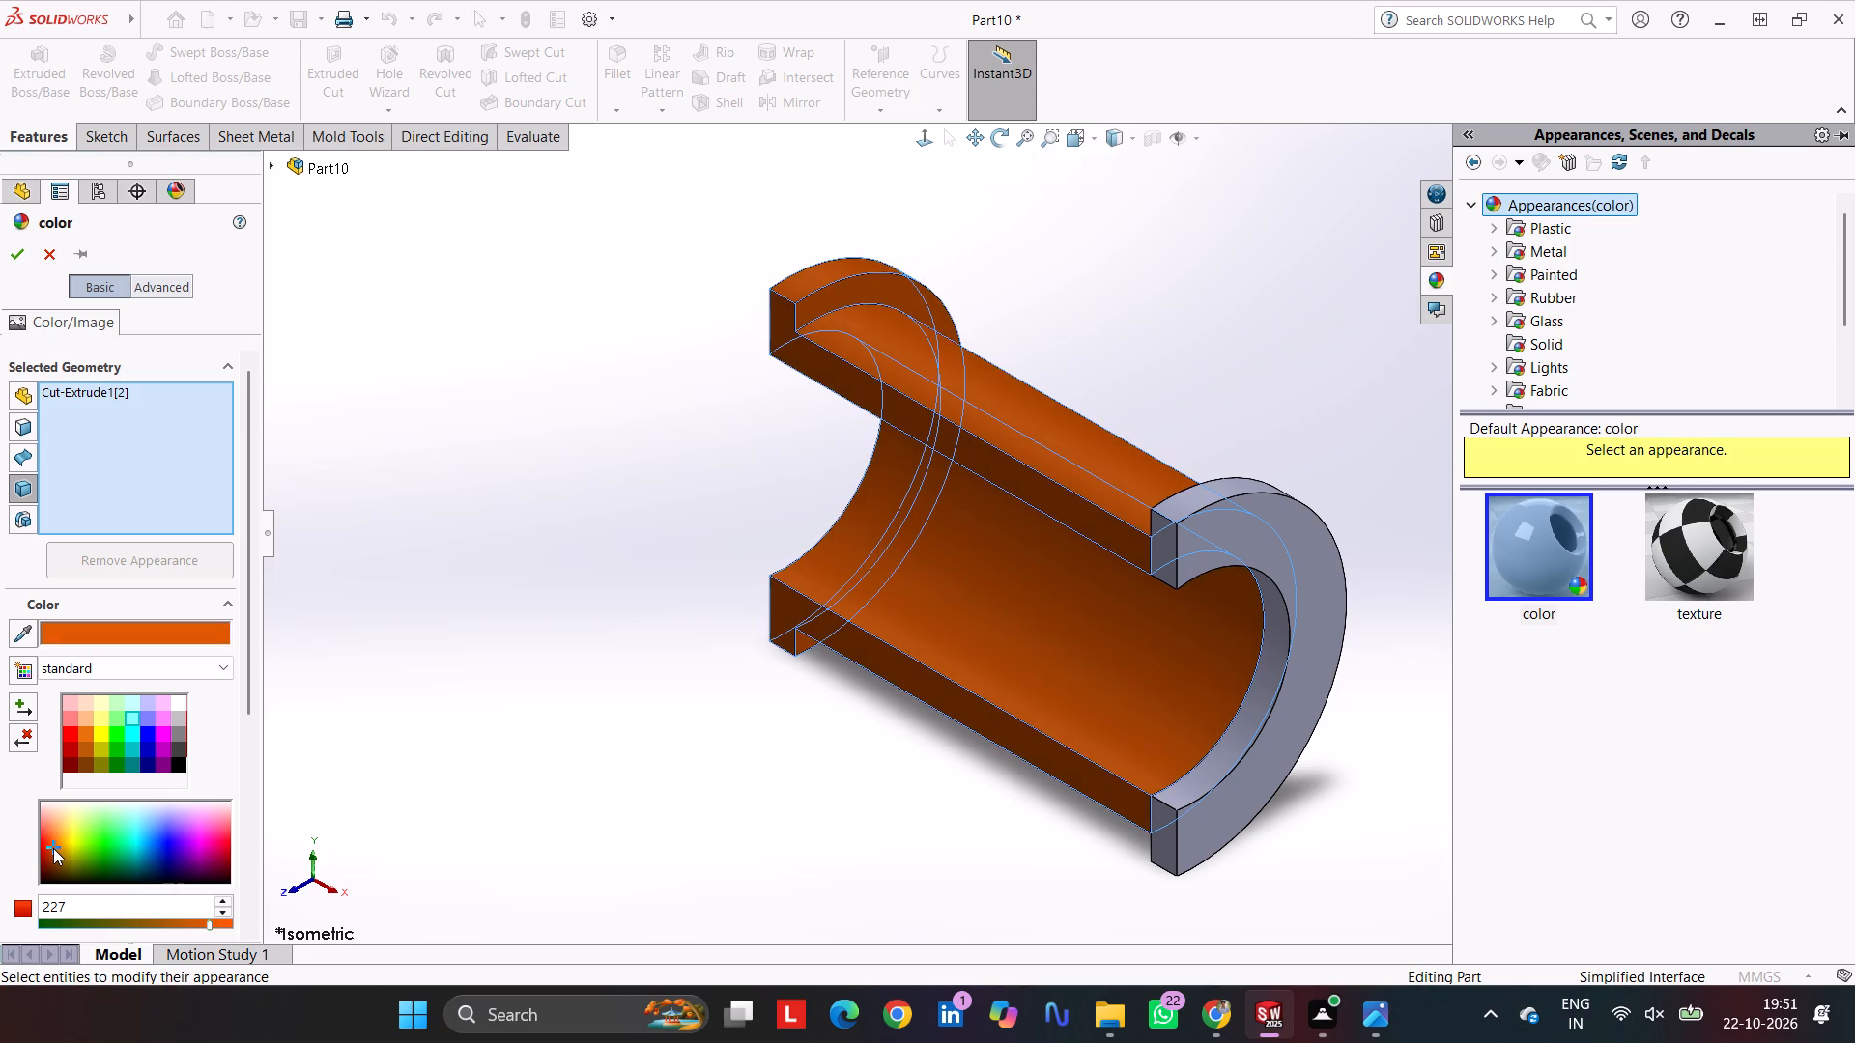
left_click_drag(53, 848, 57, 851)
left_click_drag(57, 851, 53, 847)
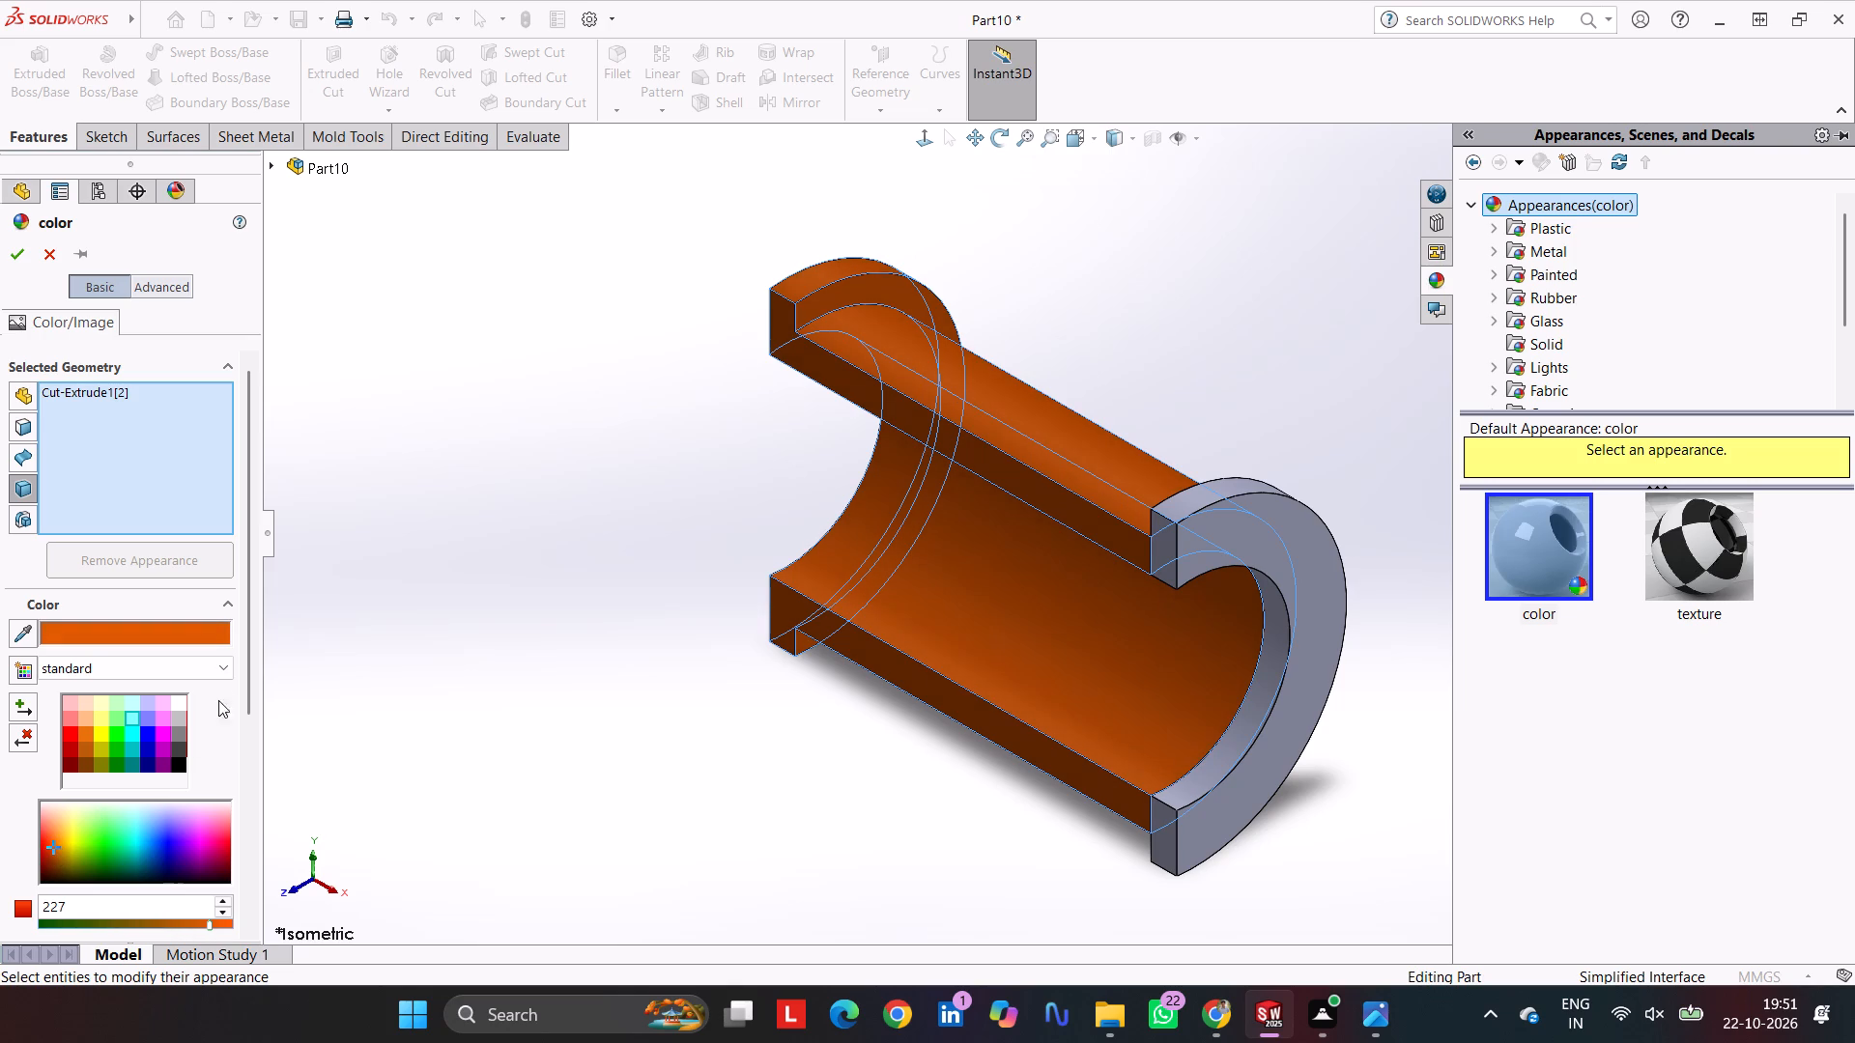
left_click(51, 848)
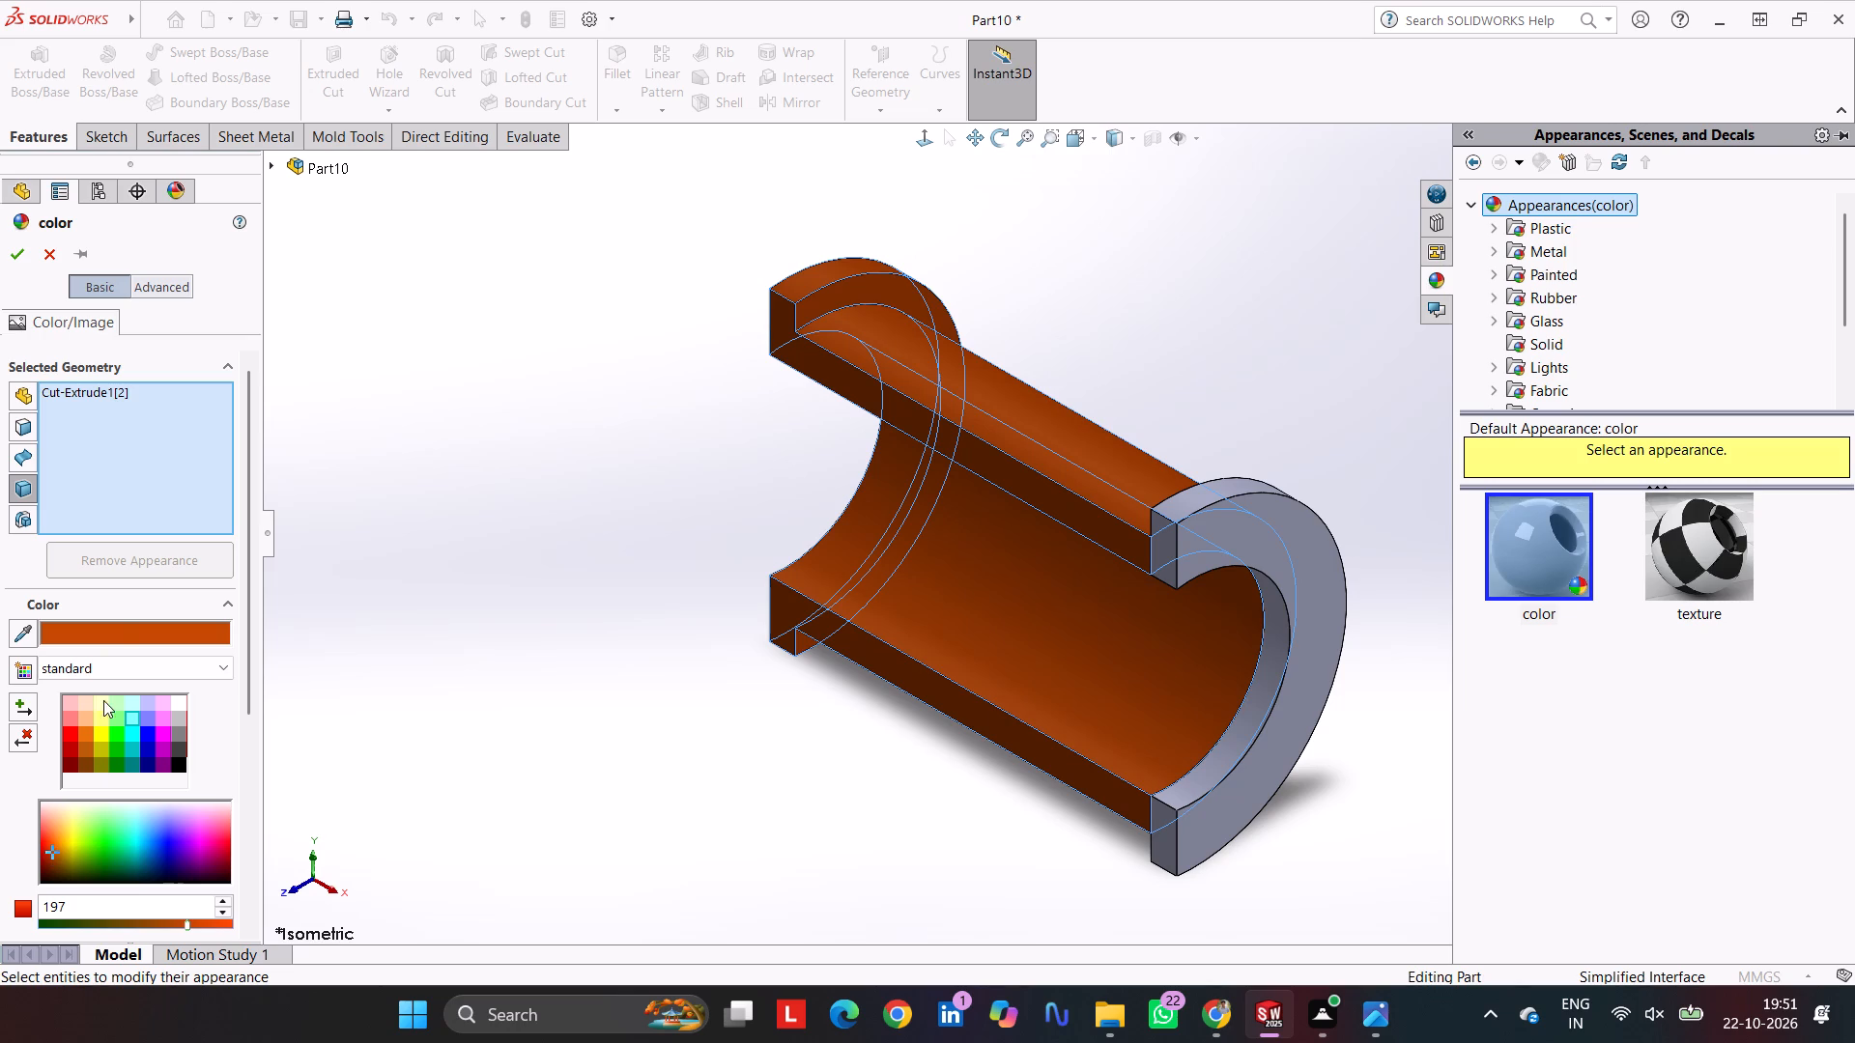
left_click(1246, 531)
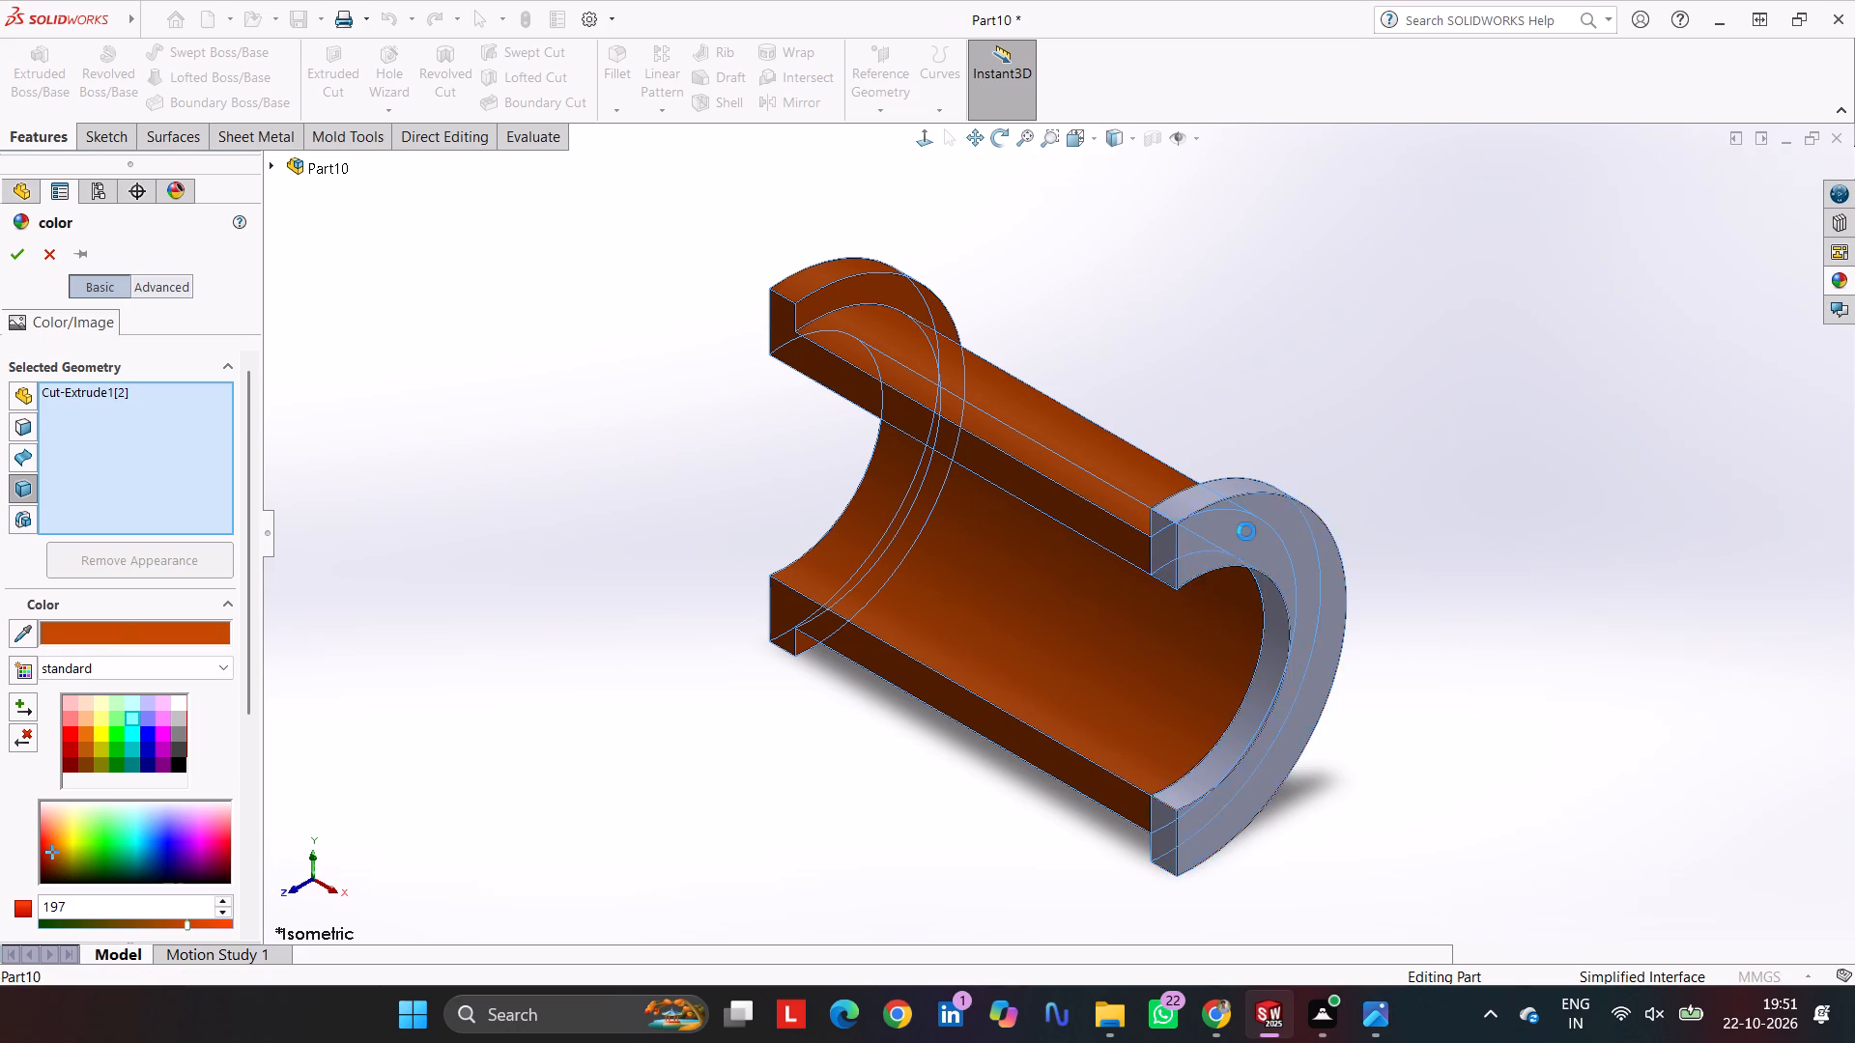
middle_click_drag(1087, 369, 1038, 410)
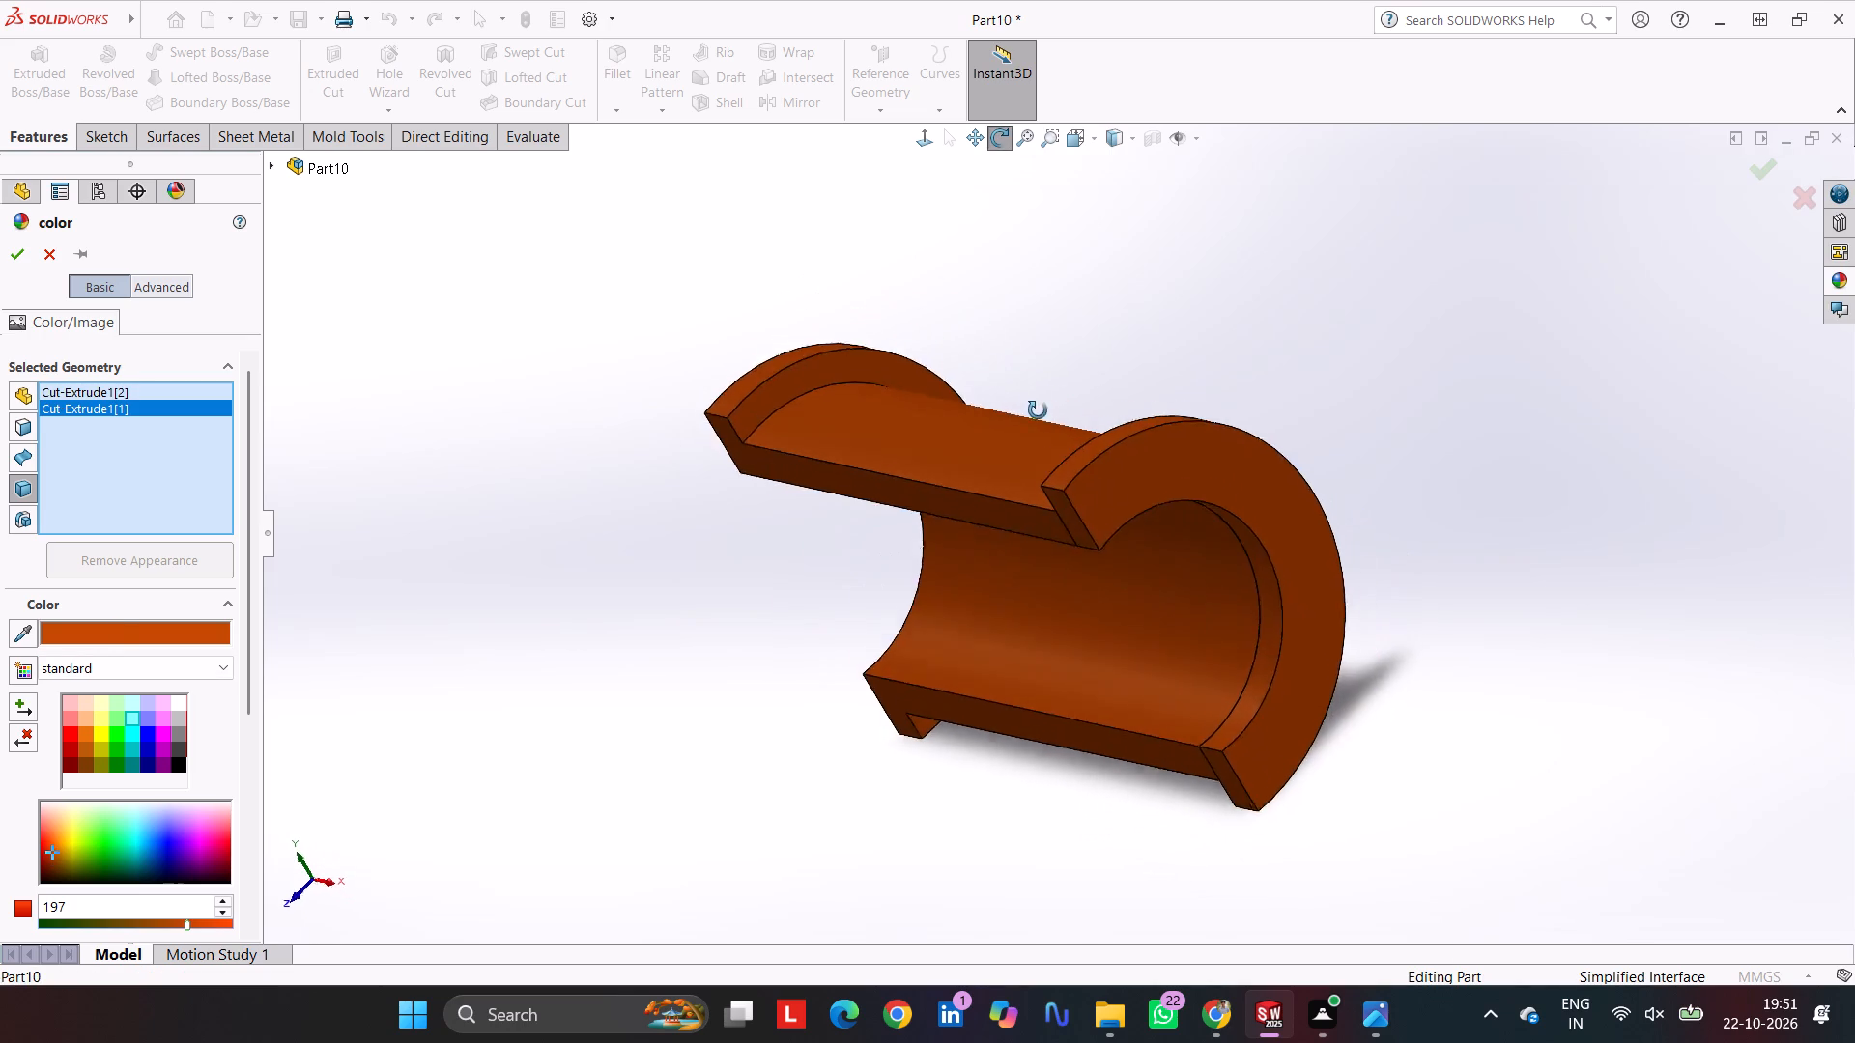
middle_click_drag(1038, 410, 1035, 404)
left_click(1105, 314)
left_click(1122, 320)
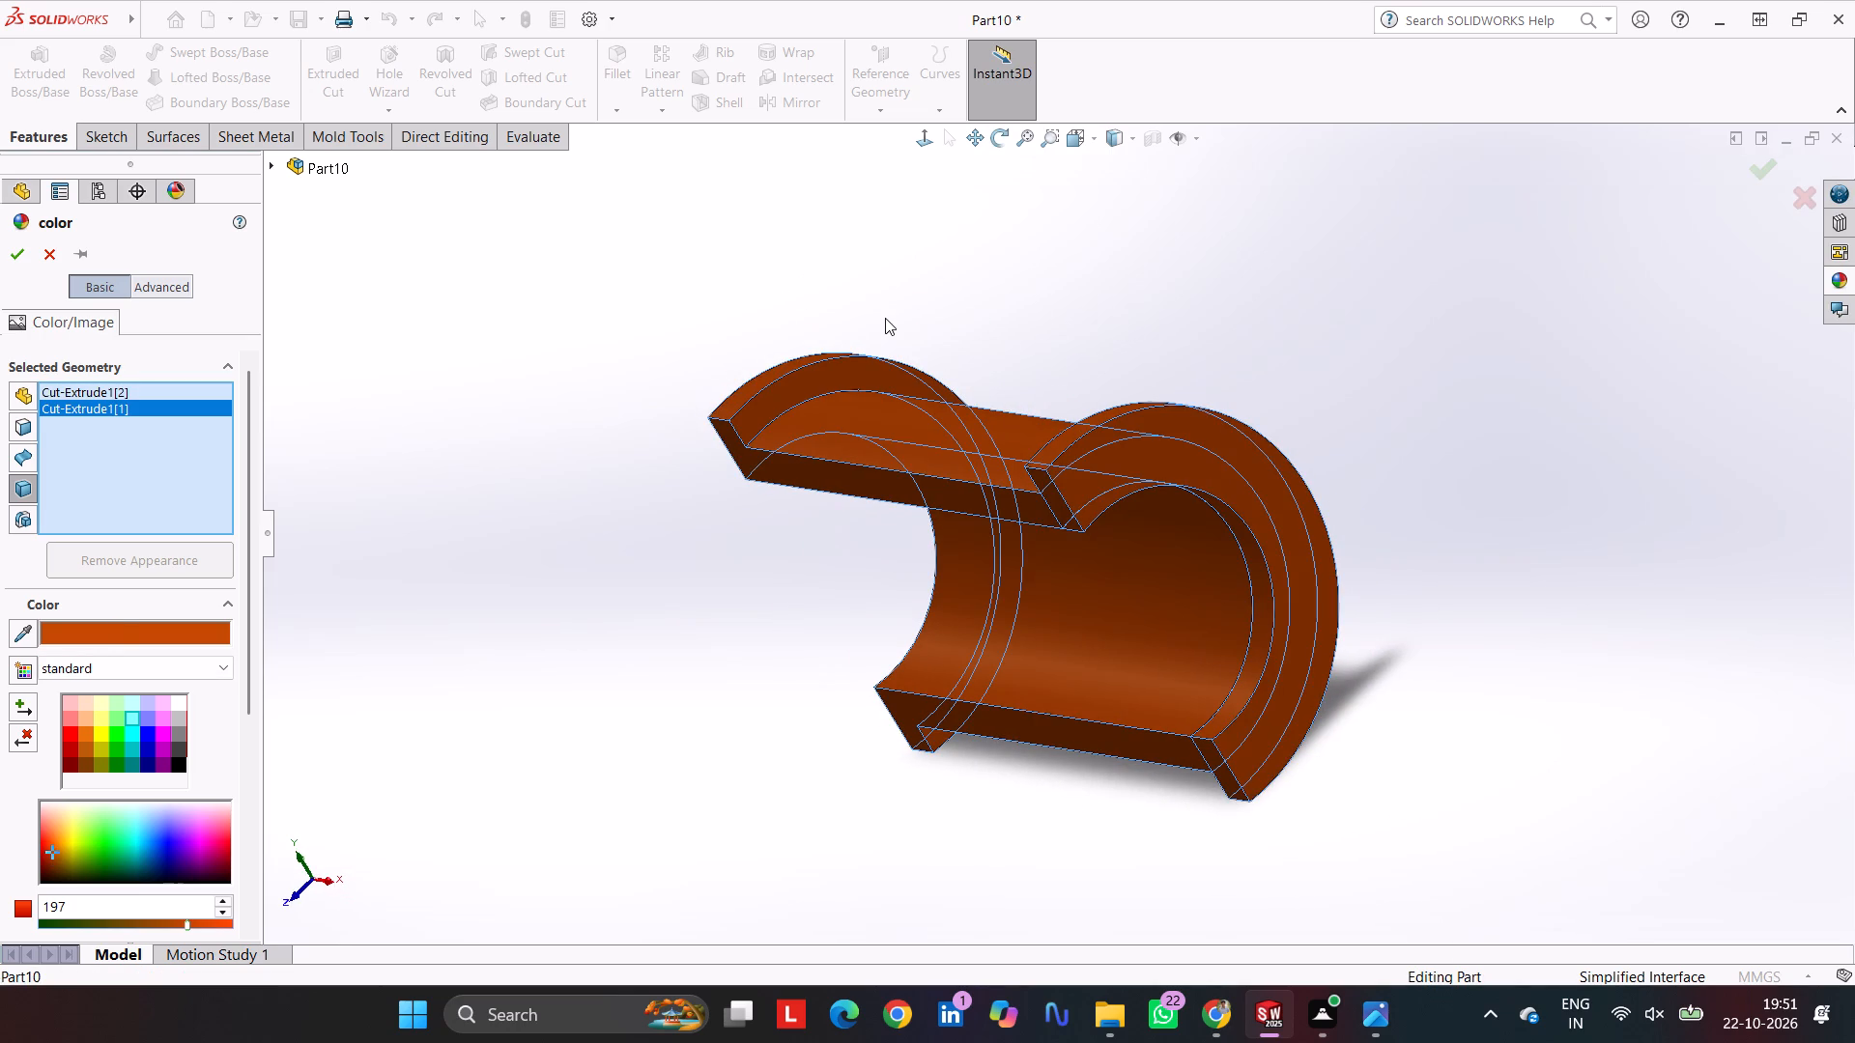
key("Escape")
Apply a dark orange colour with a red value of 204 at body level to both solid bodies of the flanged half-cylinder.
right_click(957, 422)
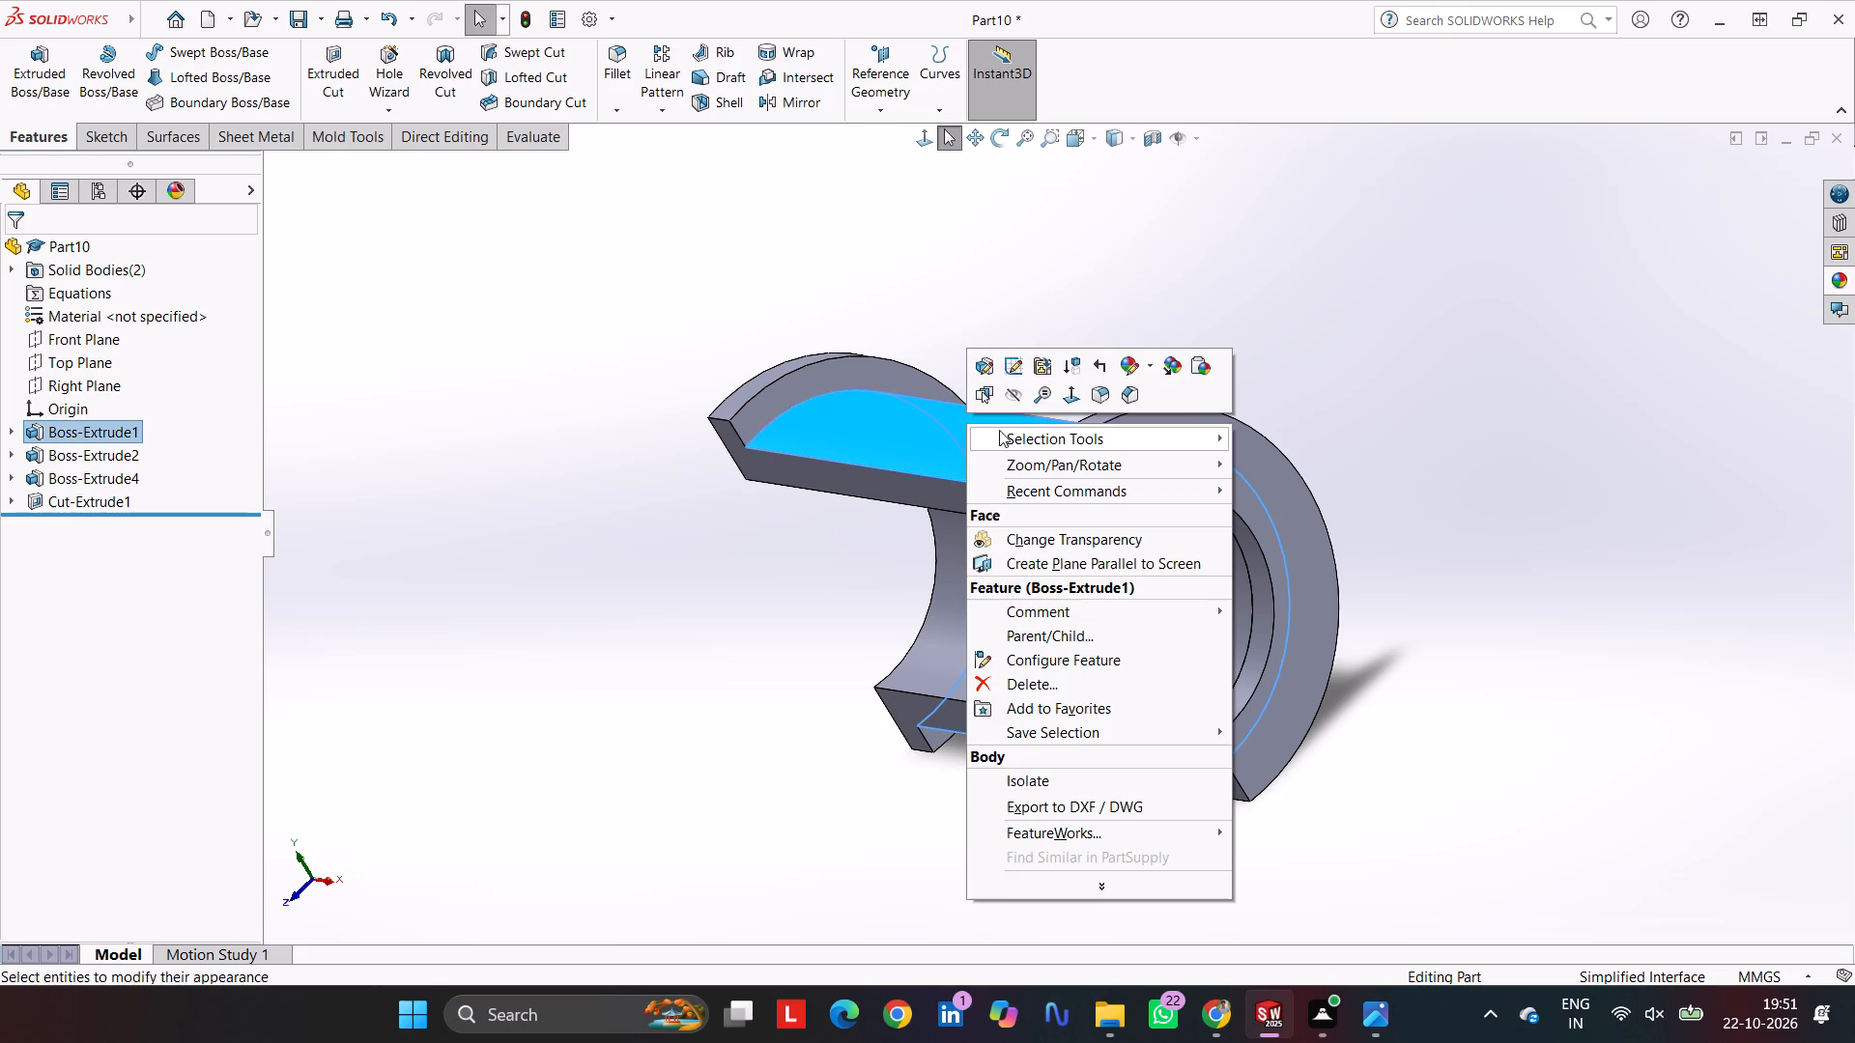
left_click(1141, 367)
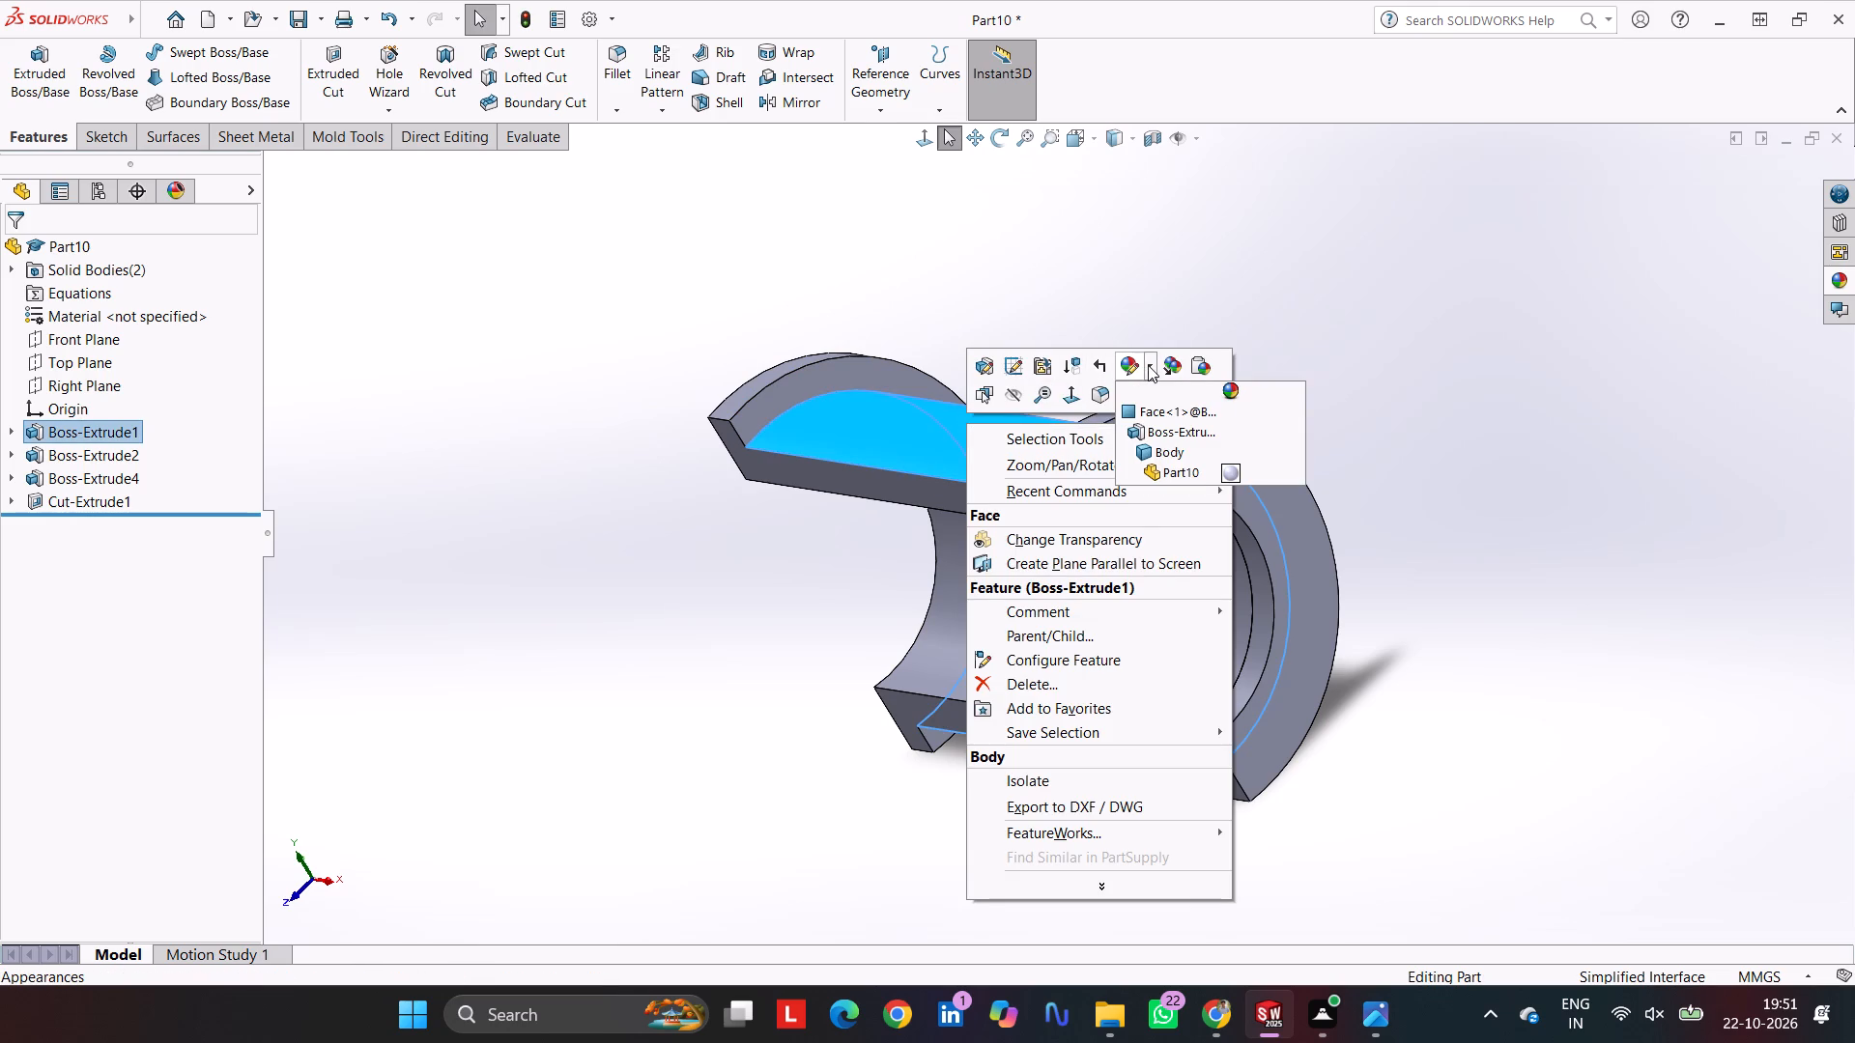
left_click(1149, 365)
left_click(1157, 448)
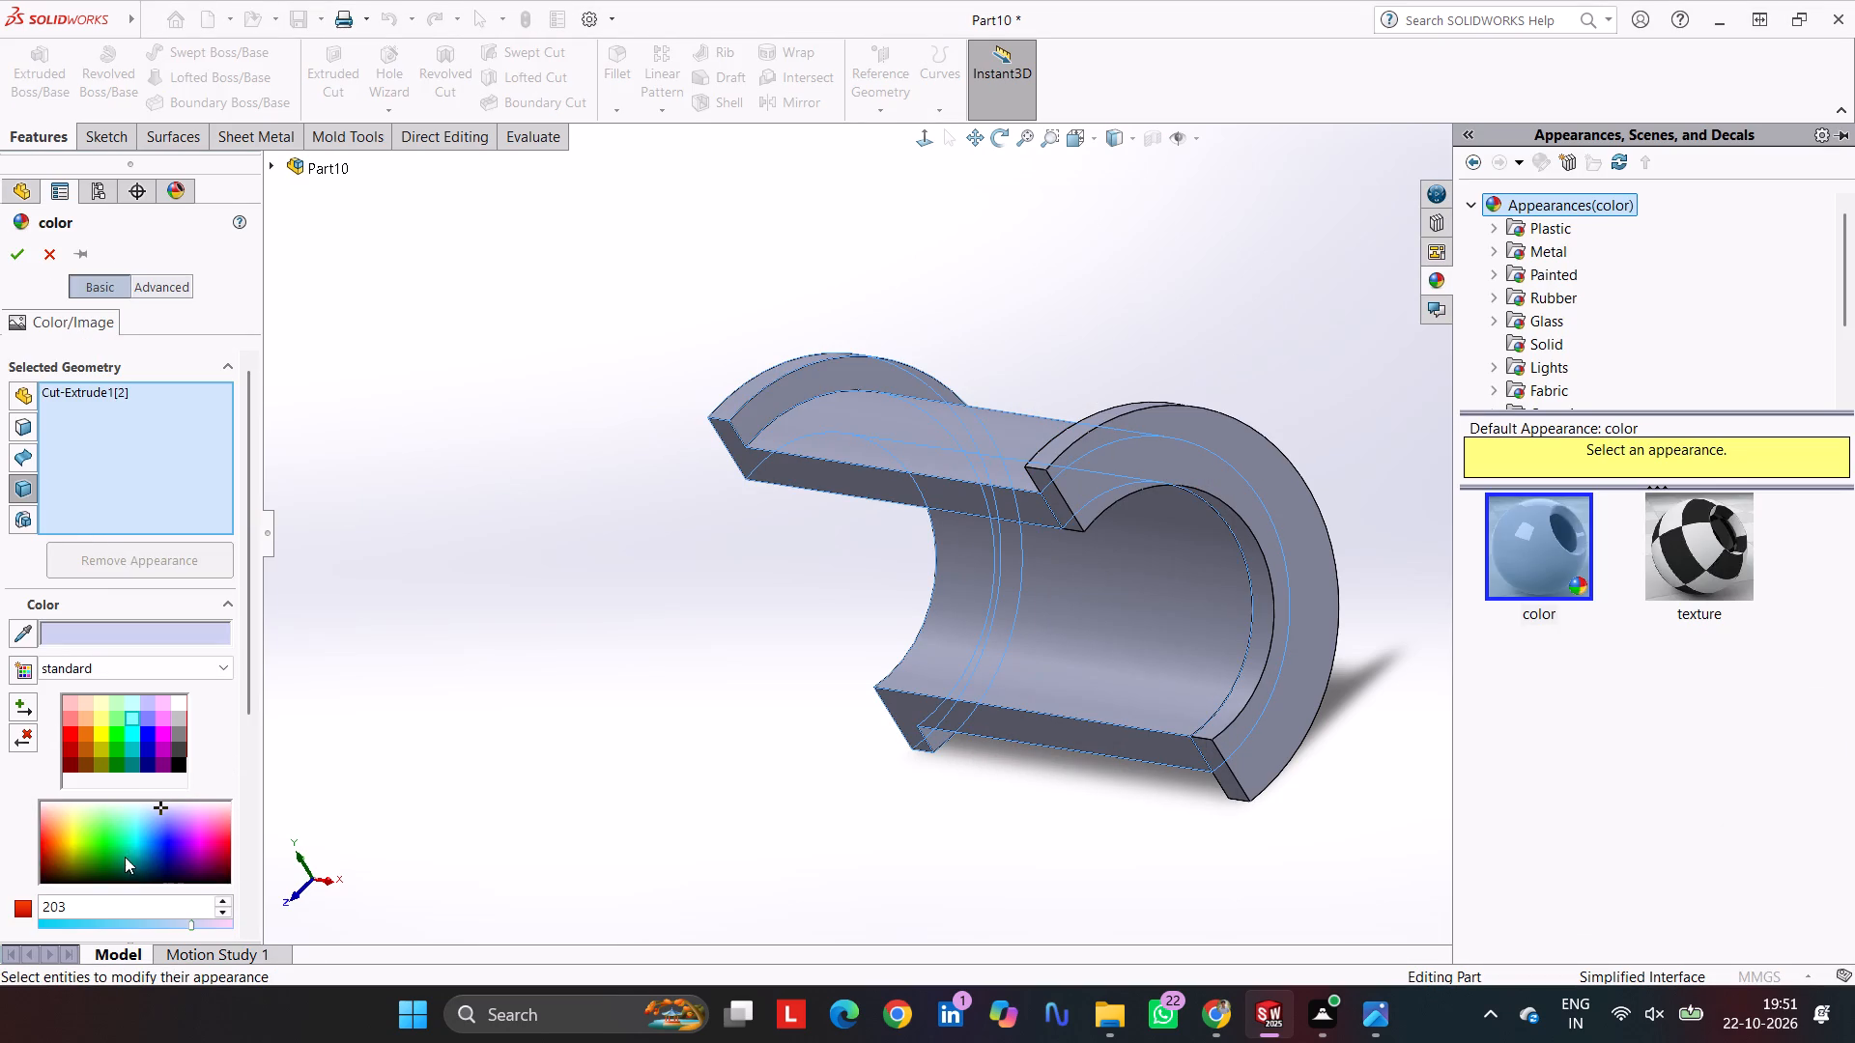
left_click(83, 719)
left_click(82, 754)
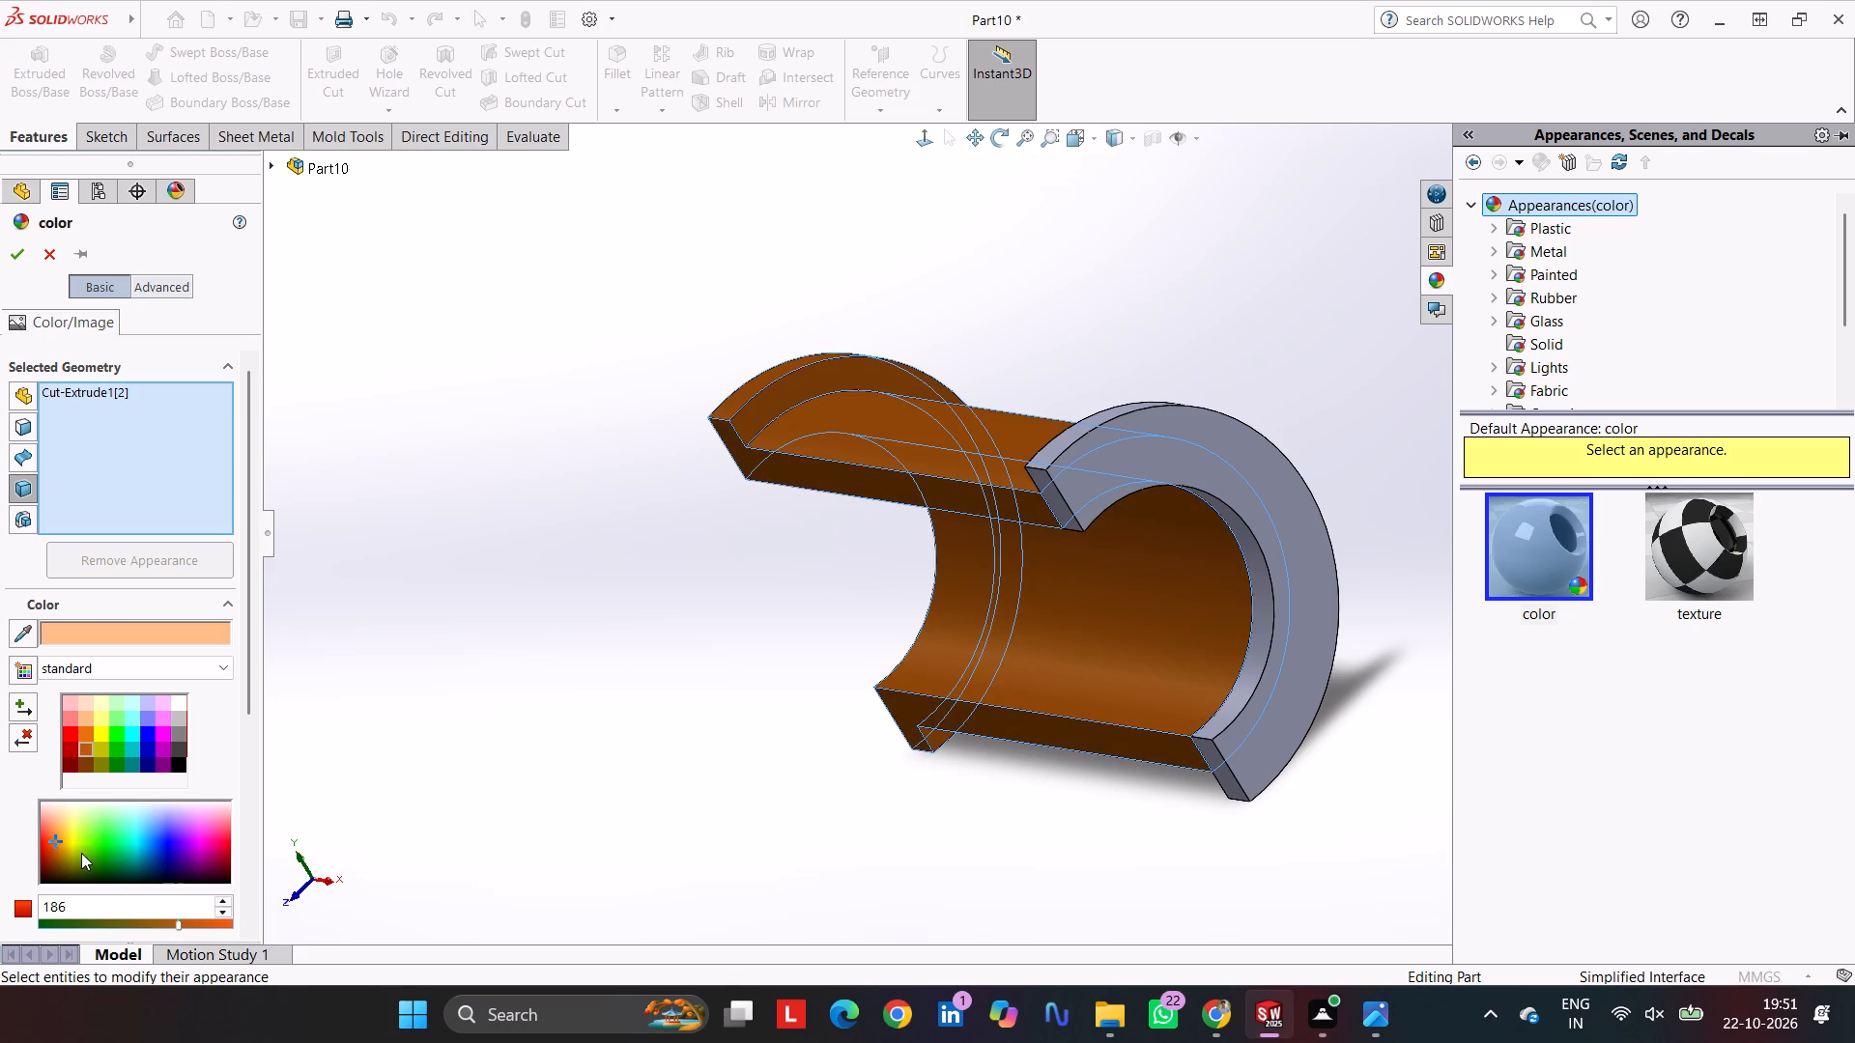
left_click(56, 845)
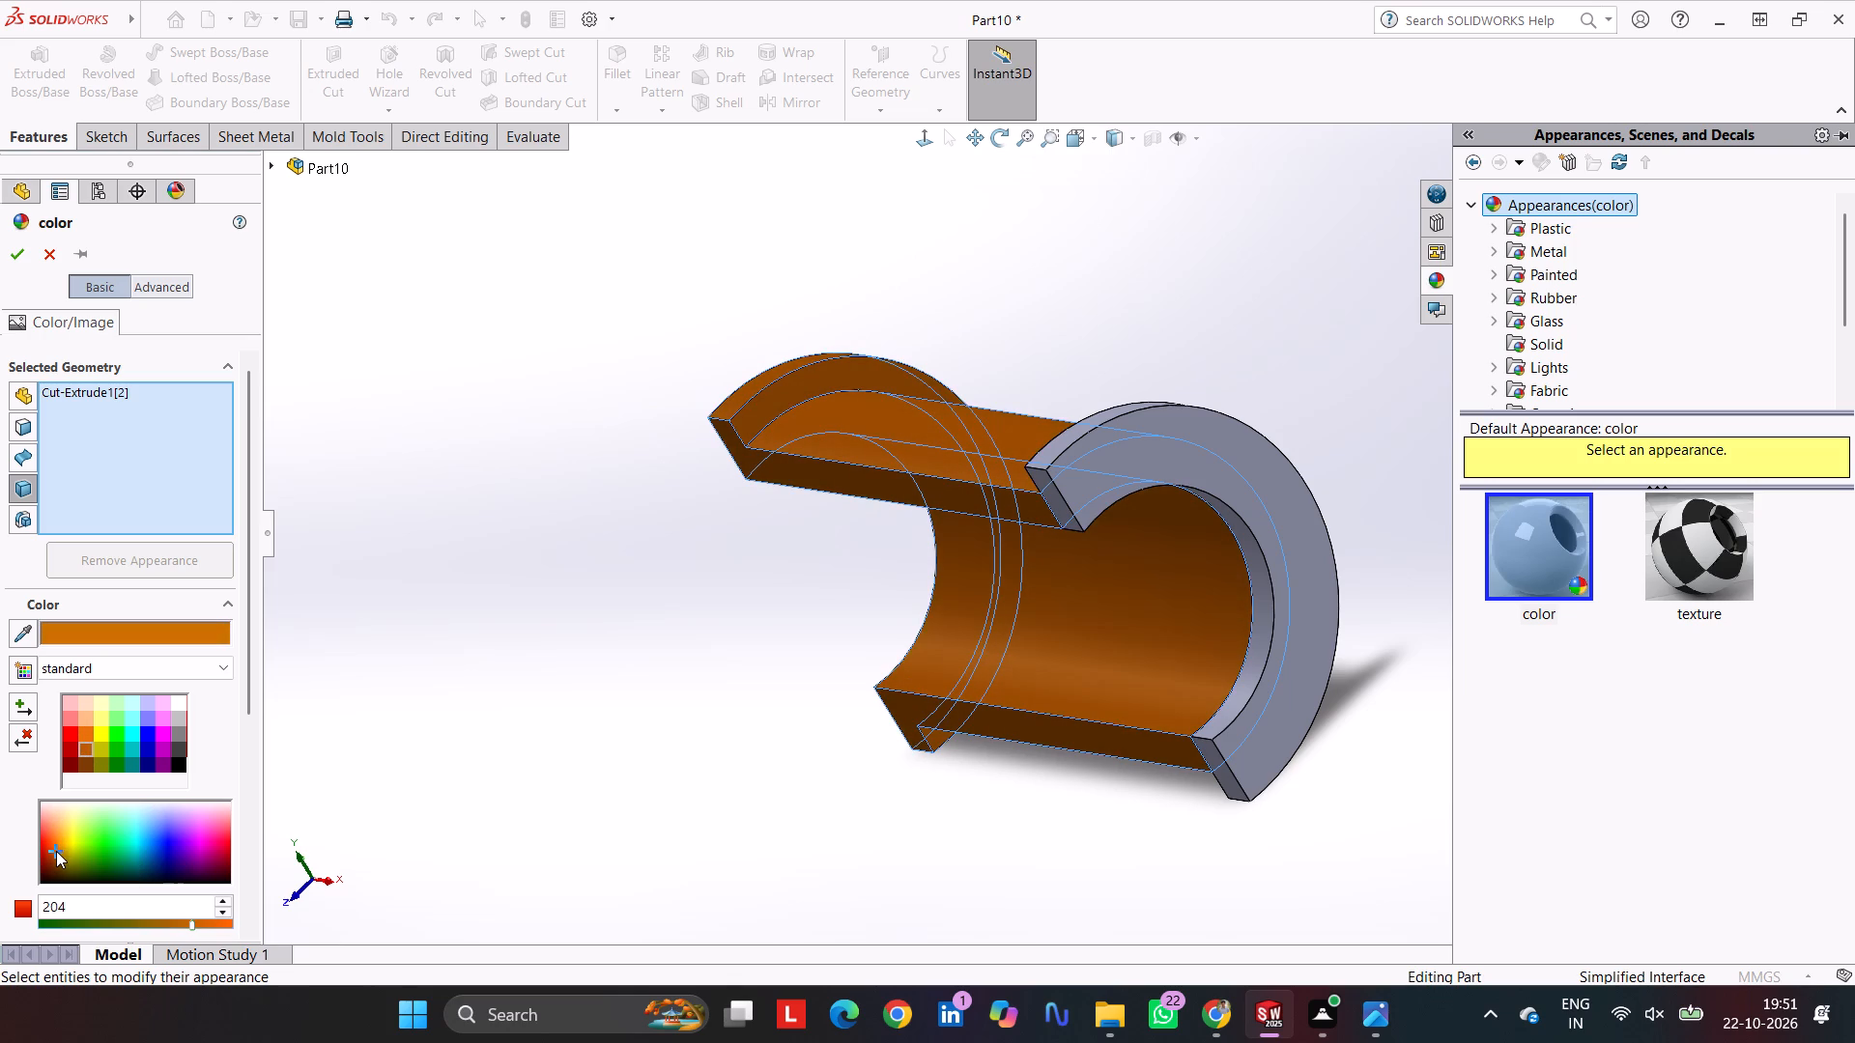
left_click(1193, 435)
key("Return")
left_click(1362, 327)
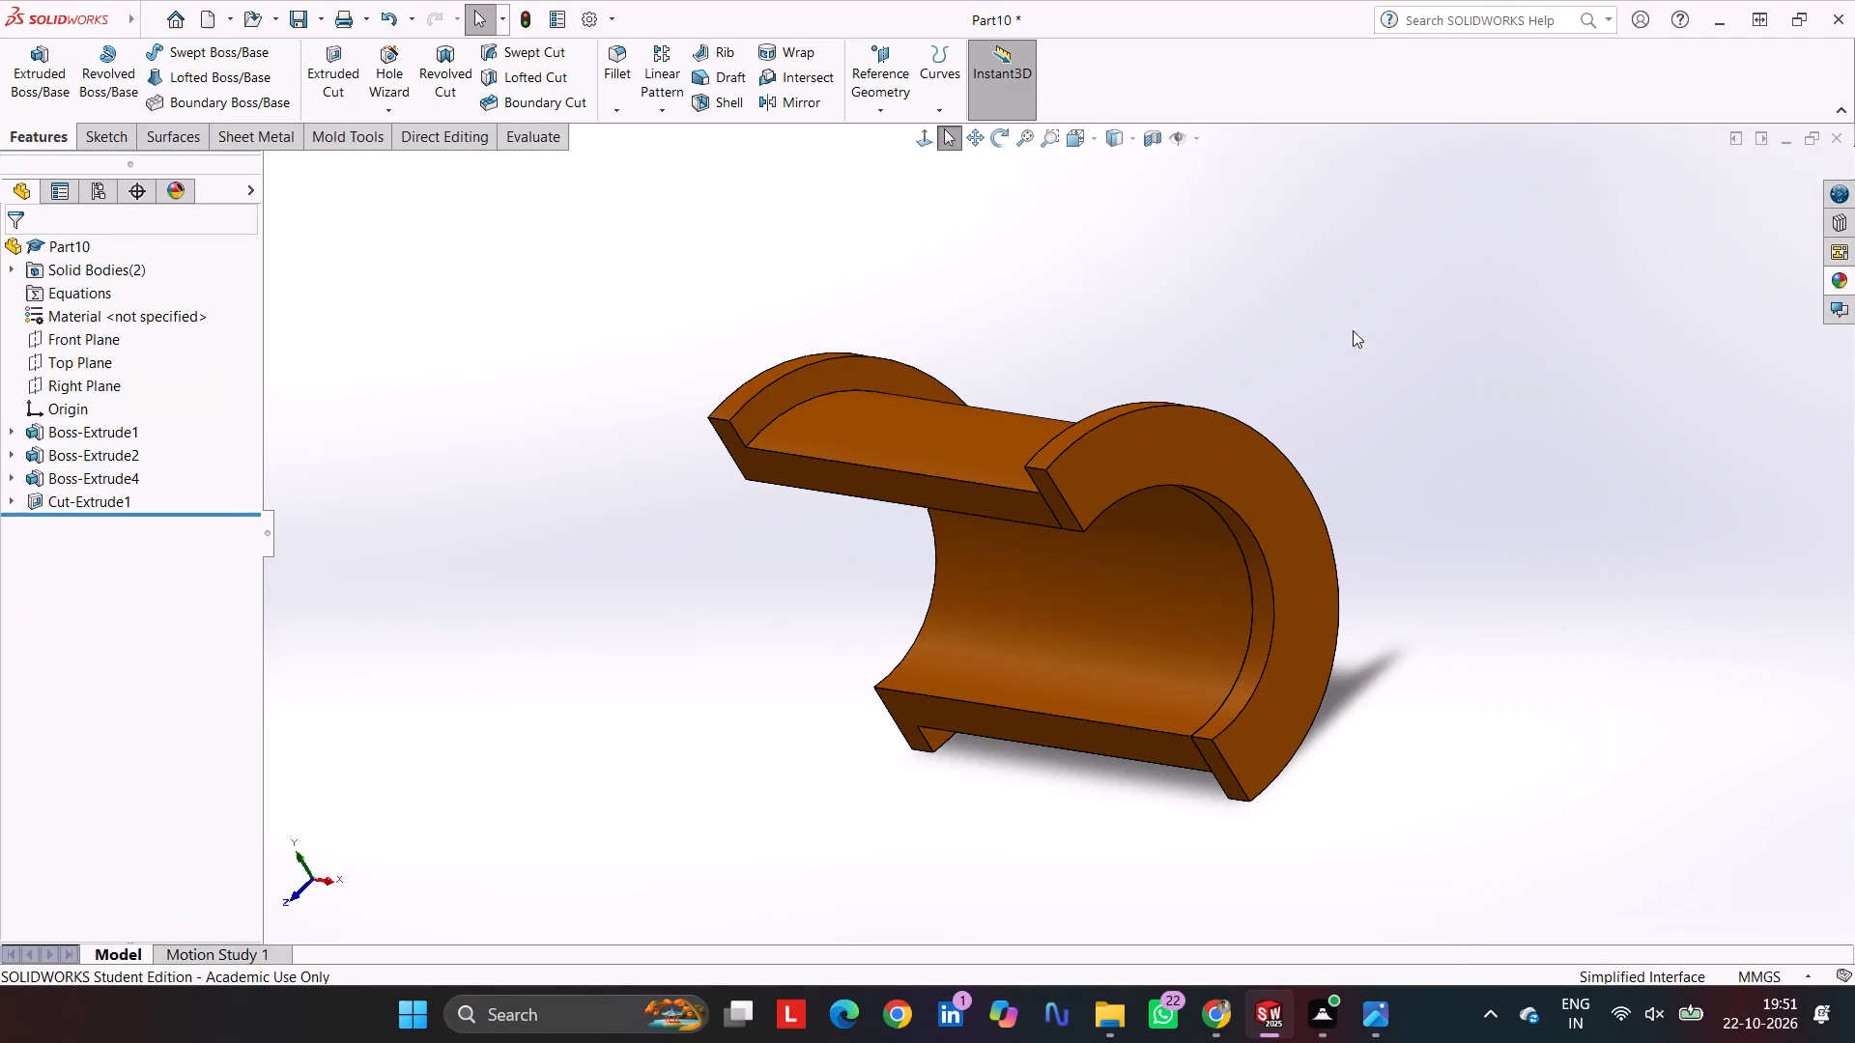
Examine the coloured half-cylinder from several angles, highlighting the Boss-Extrude2 flange to check how it meets the body.
middle_click_drag(1334, 345, 1327, 183)
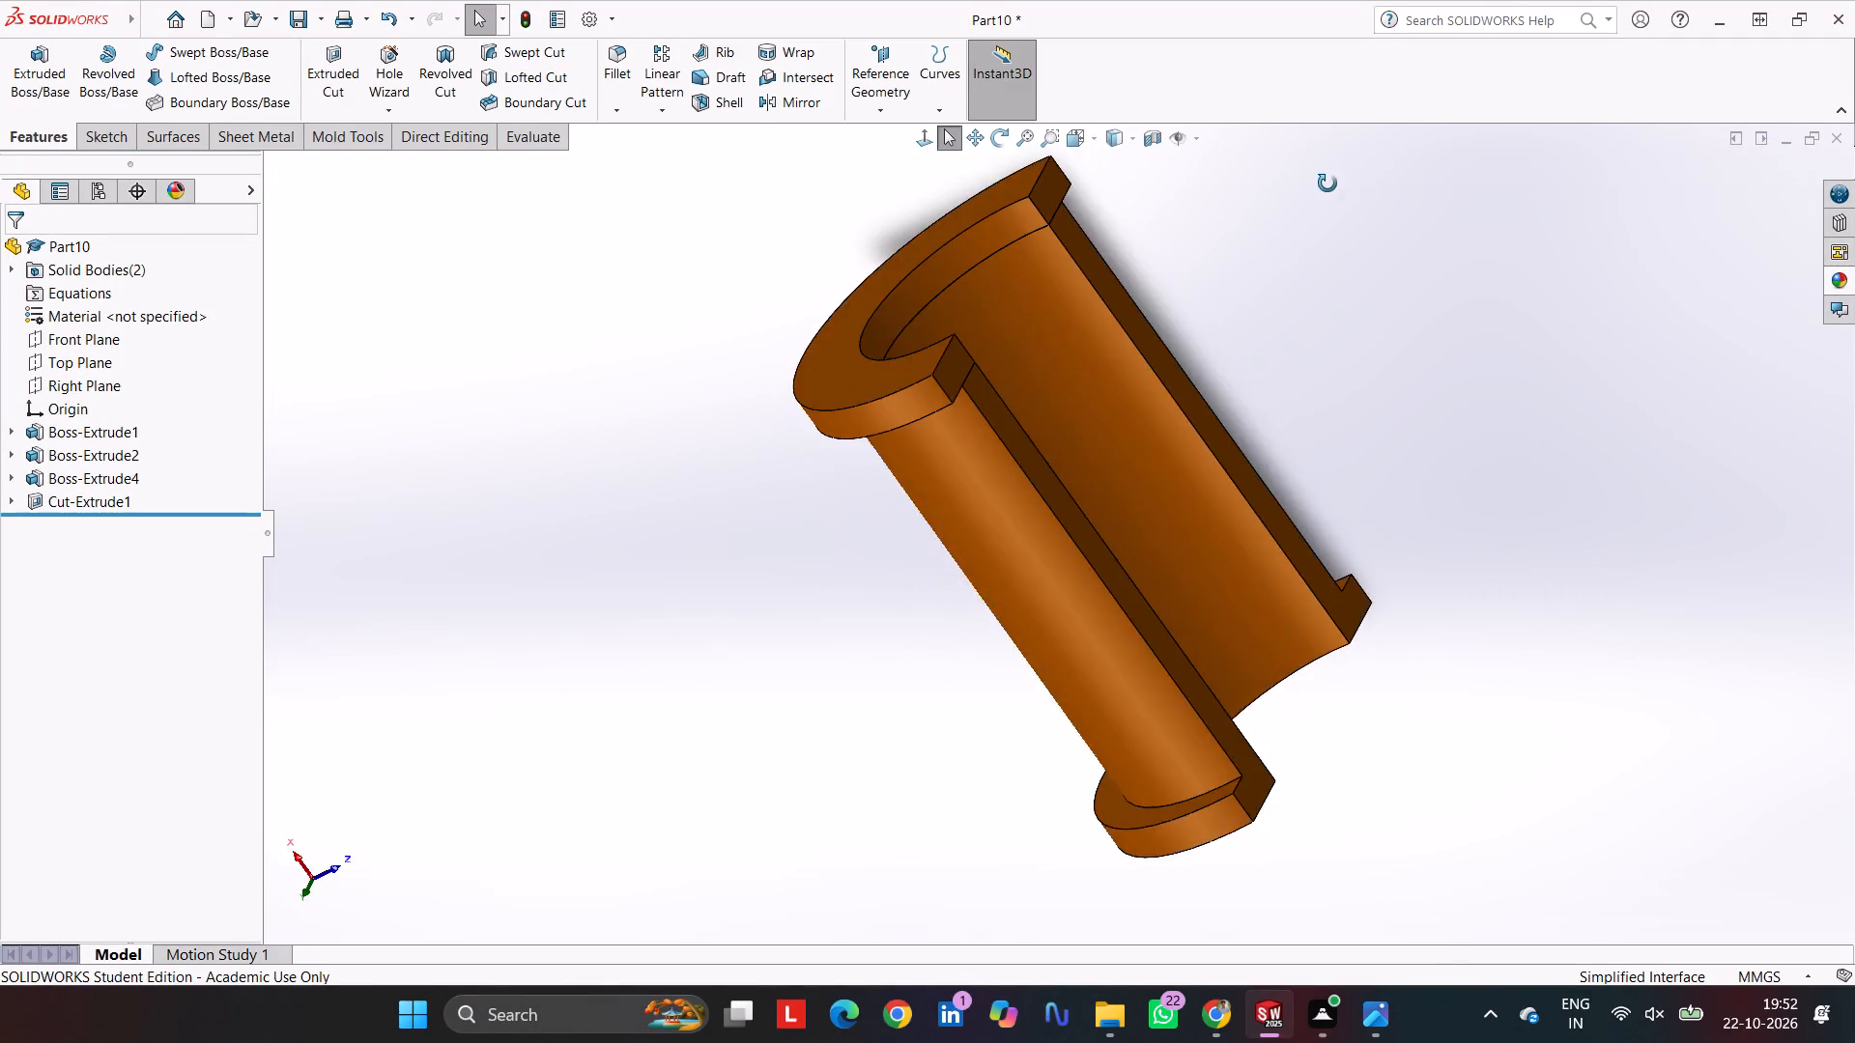
middle_click_drag(1327, 183, 1186, 319)
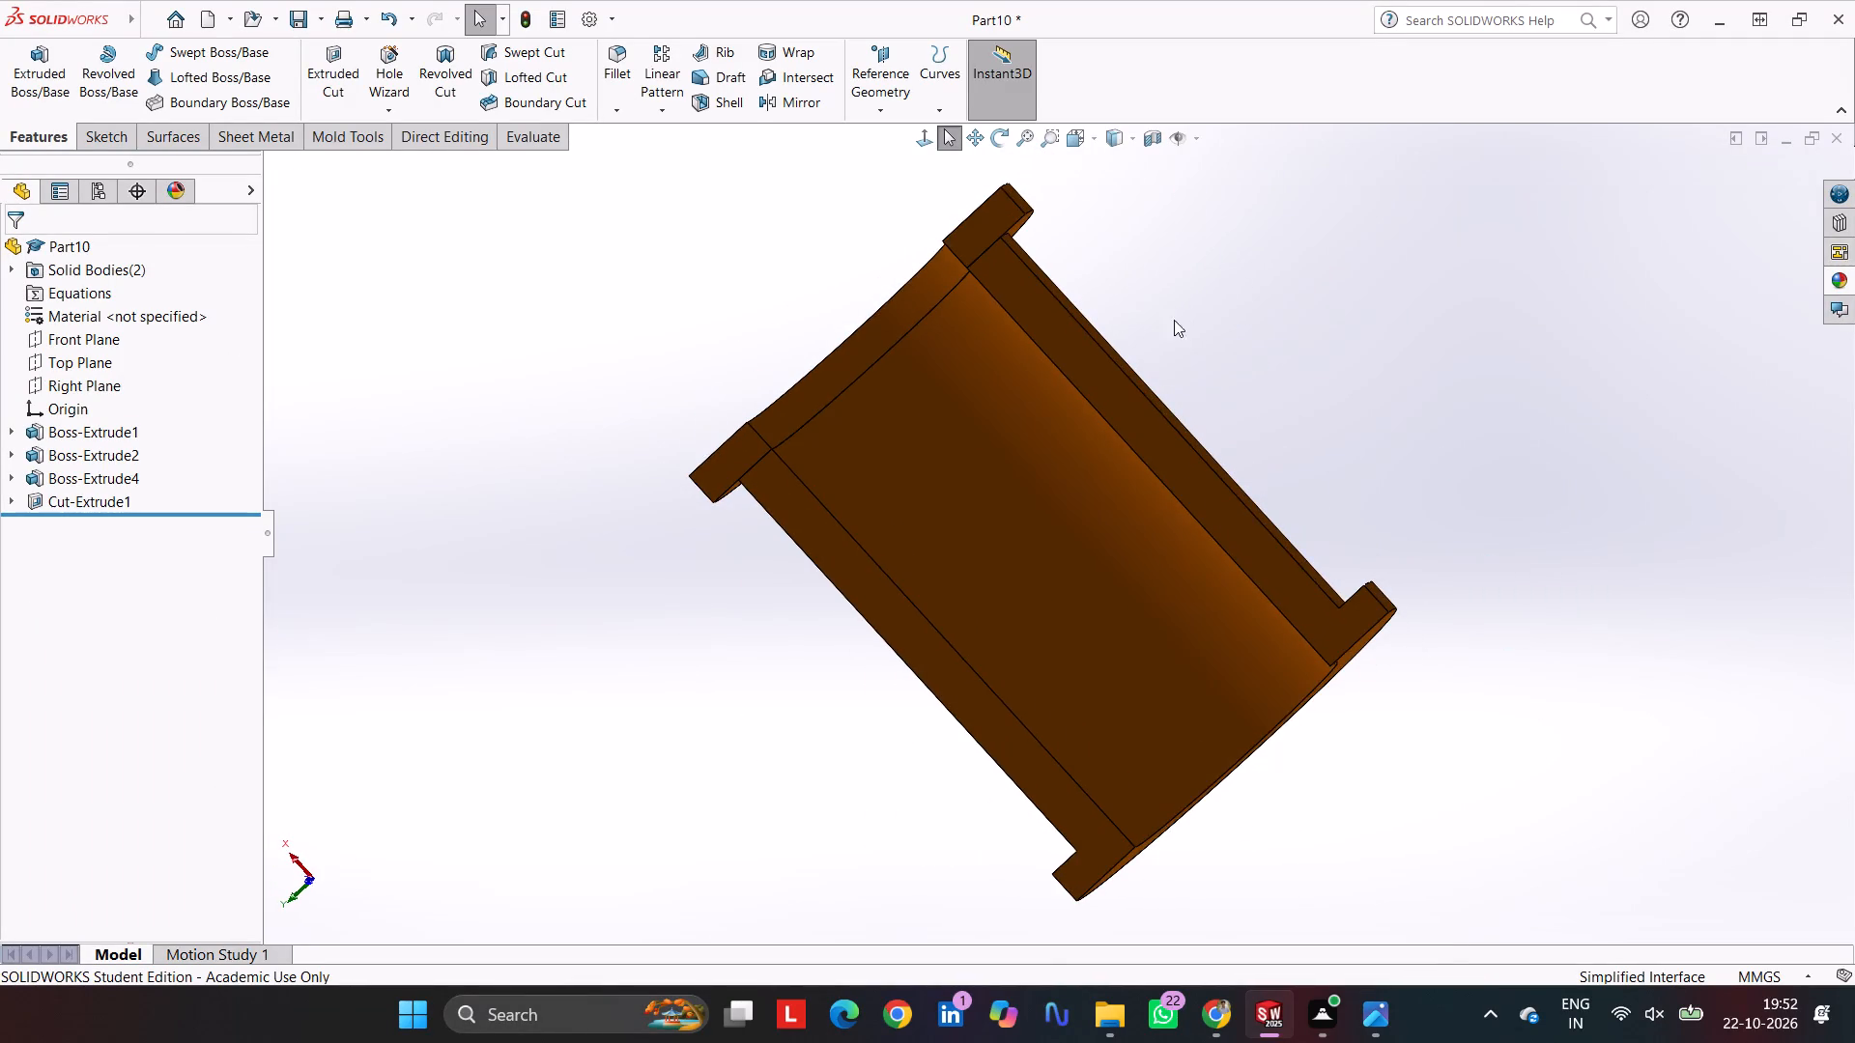
left_click(73, 457)
middle_click_drag(916, 382, 951, 486)
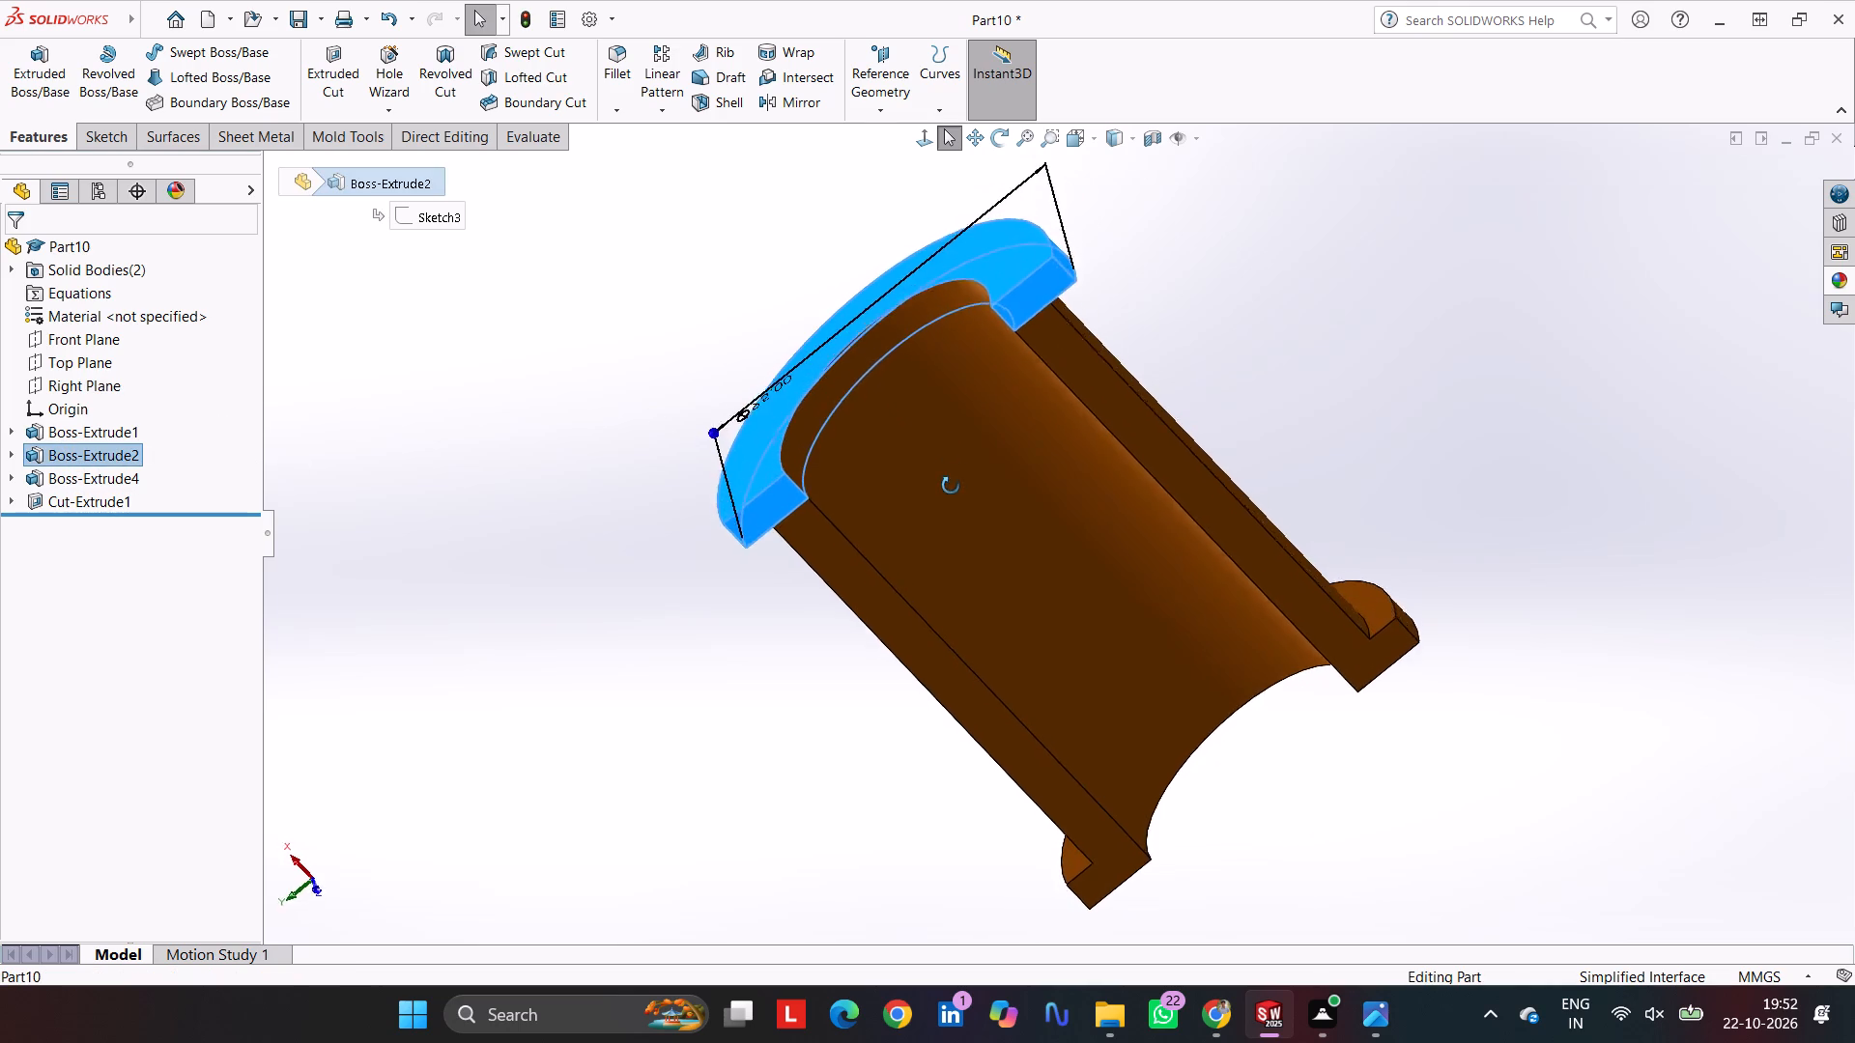
middle_click_drag(951, 486, 911, 571)
middle_click_drag(464, 379, 553, 429)
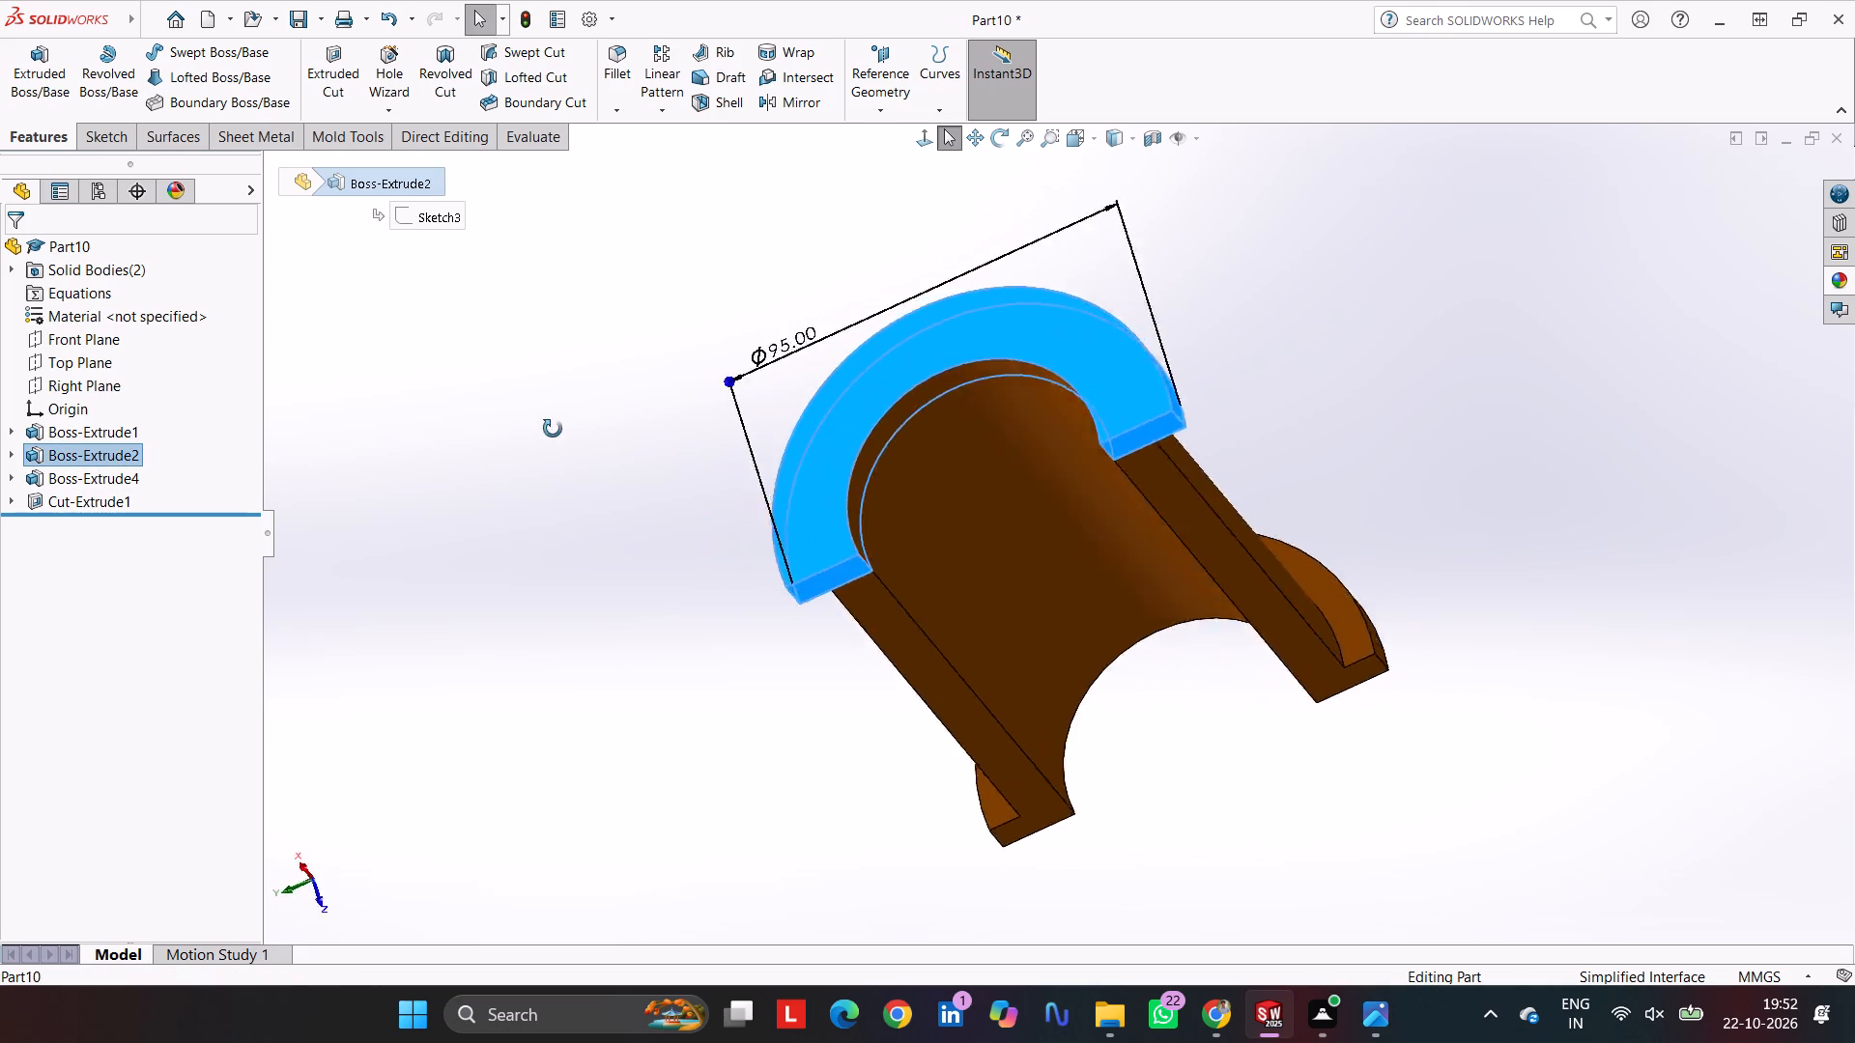
middle_click_drag(553, 429, 772, 358)
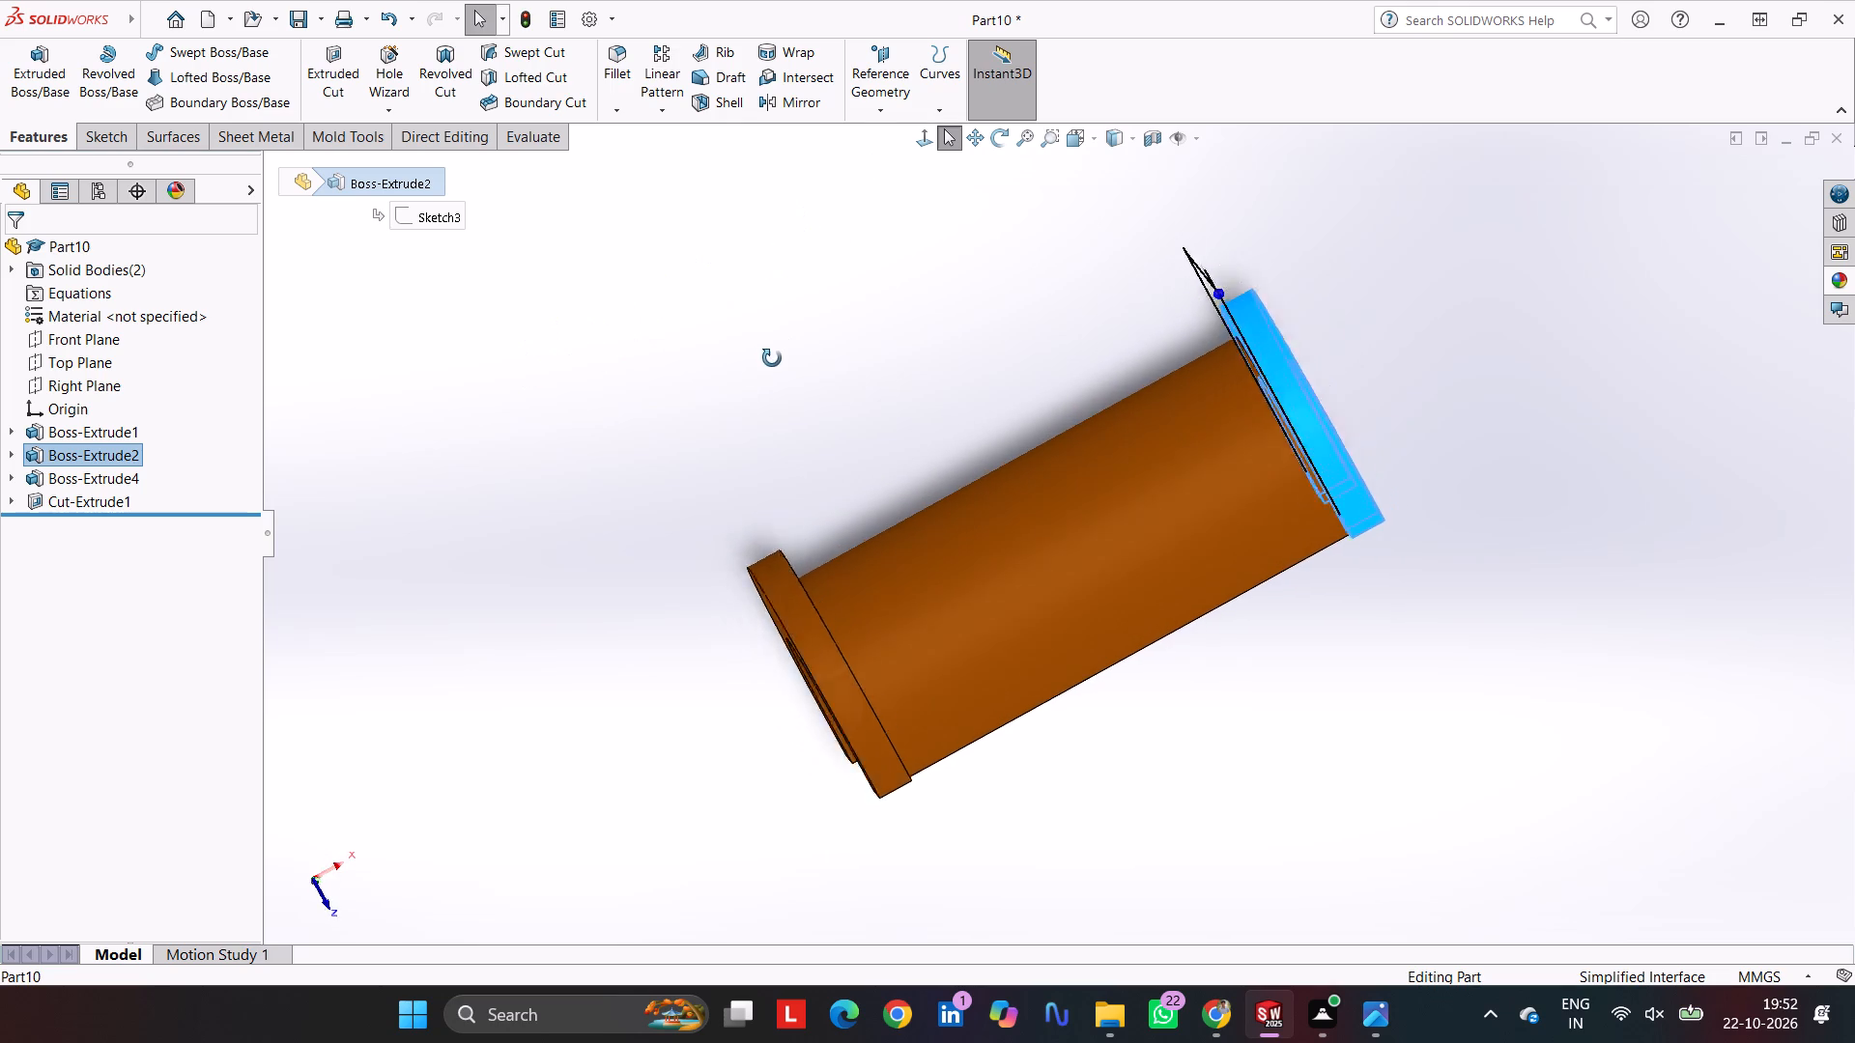
middle_click_drag(772, 358, 751, 381)
left_click(730, 365)
middle_click_drag(807, 382, 842, 327)
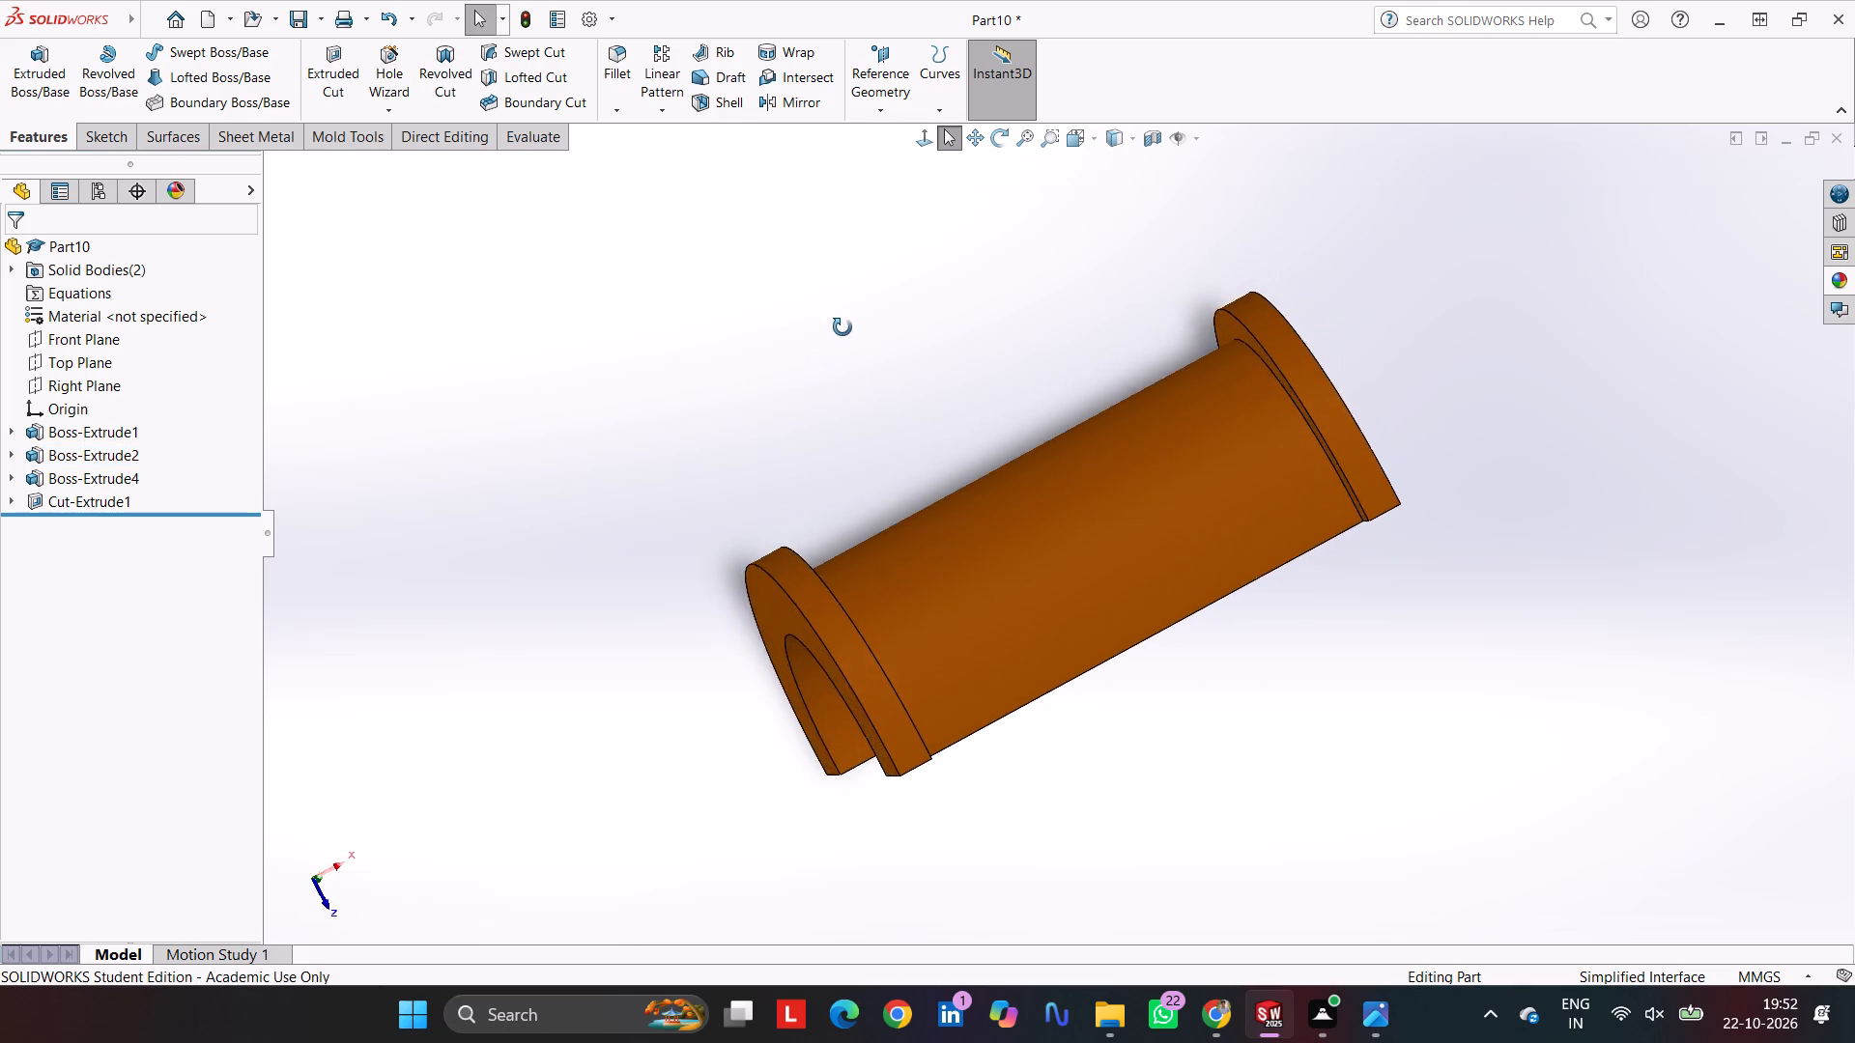
middle_click_drag(842, 327, 531, 244)
Roll the model history back to just after Boss-Extrude2, ahead of Boss-Extrude4 and the bore cut.
left_click(66, 451)
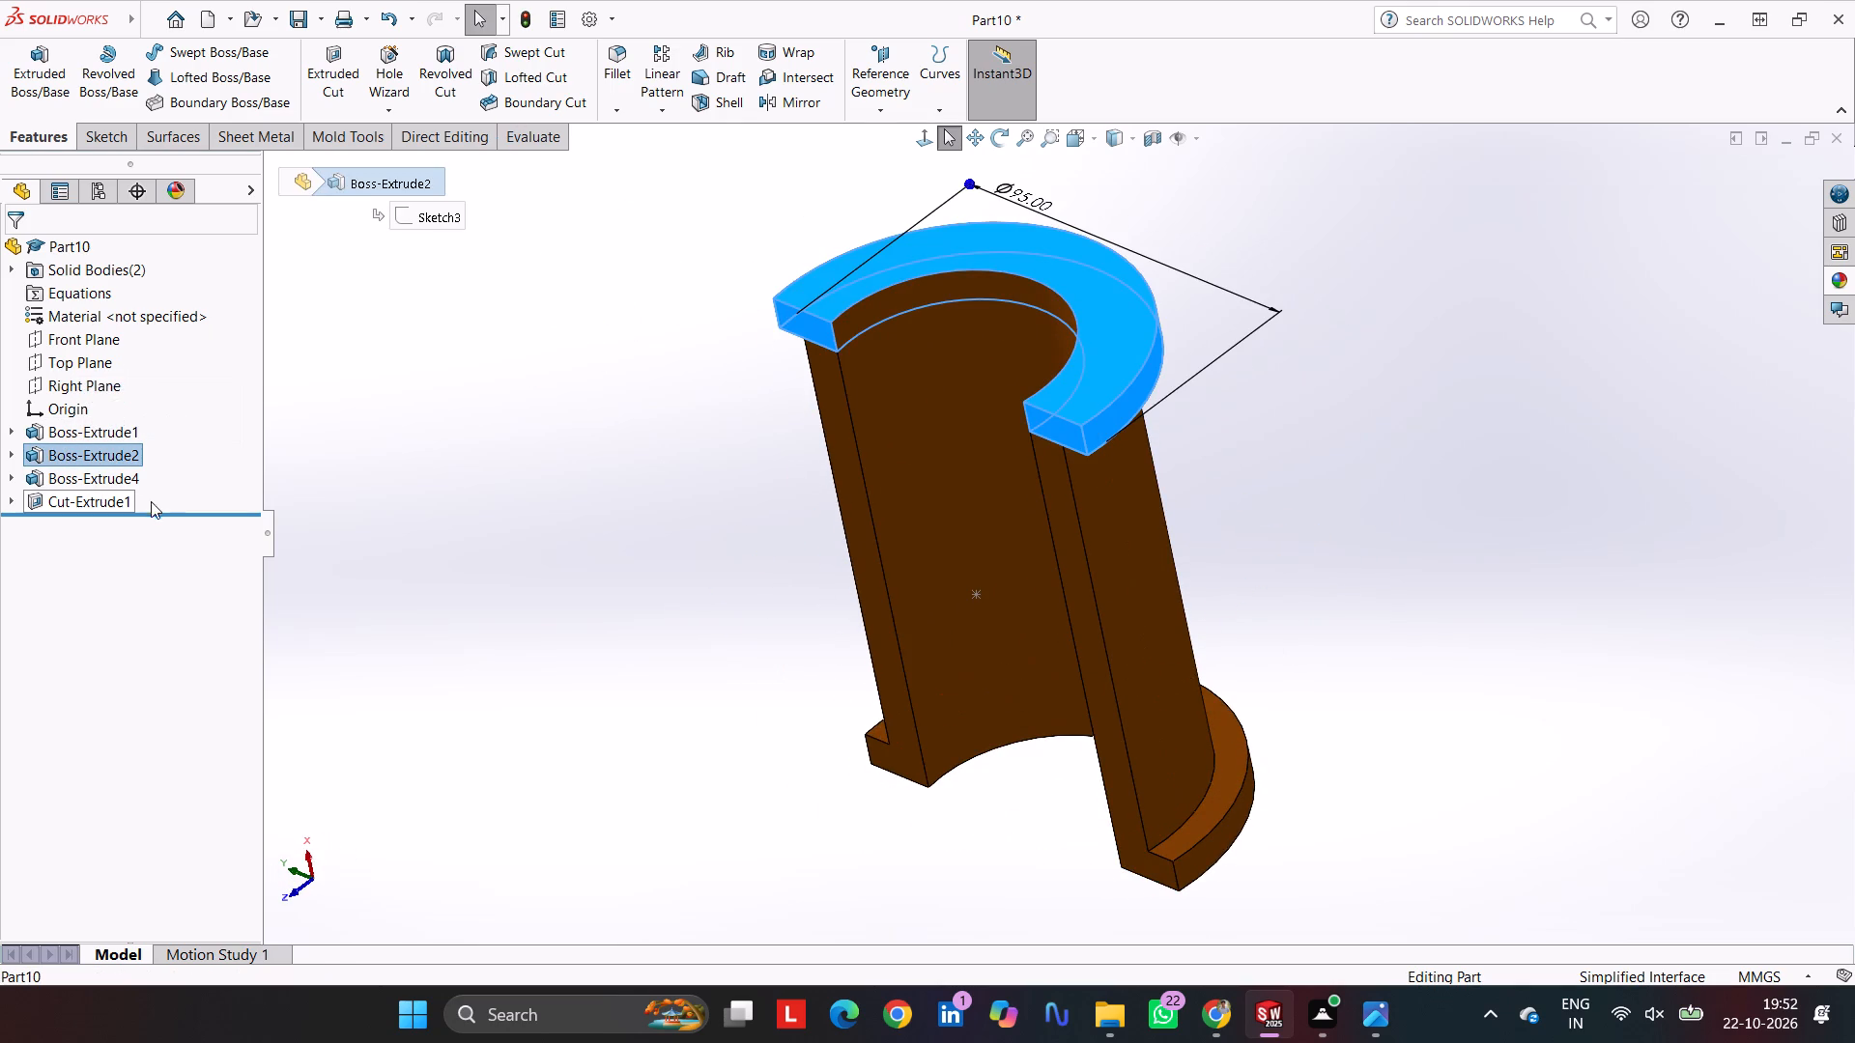
left_click_drag(166, 514, 167, 471)
left_click(434, 454)
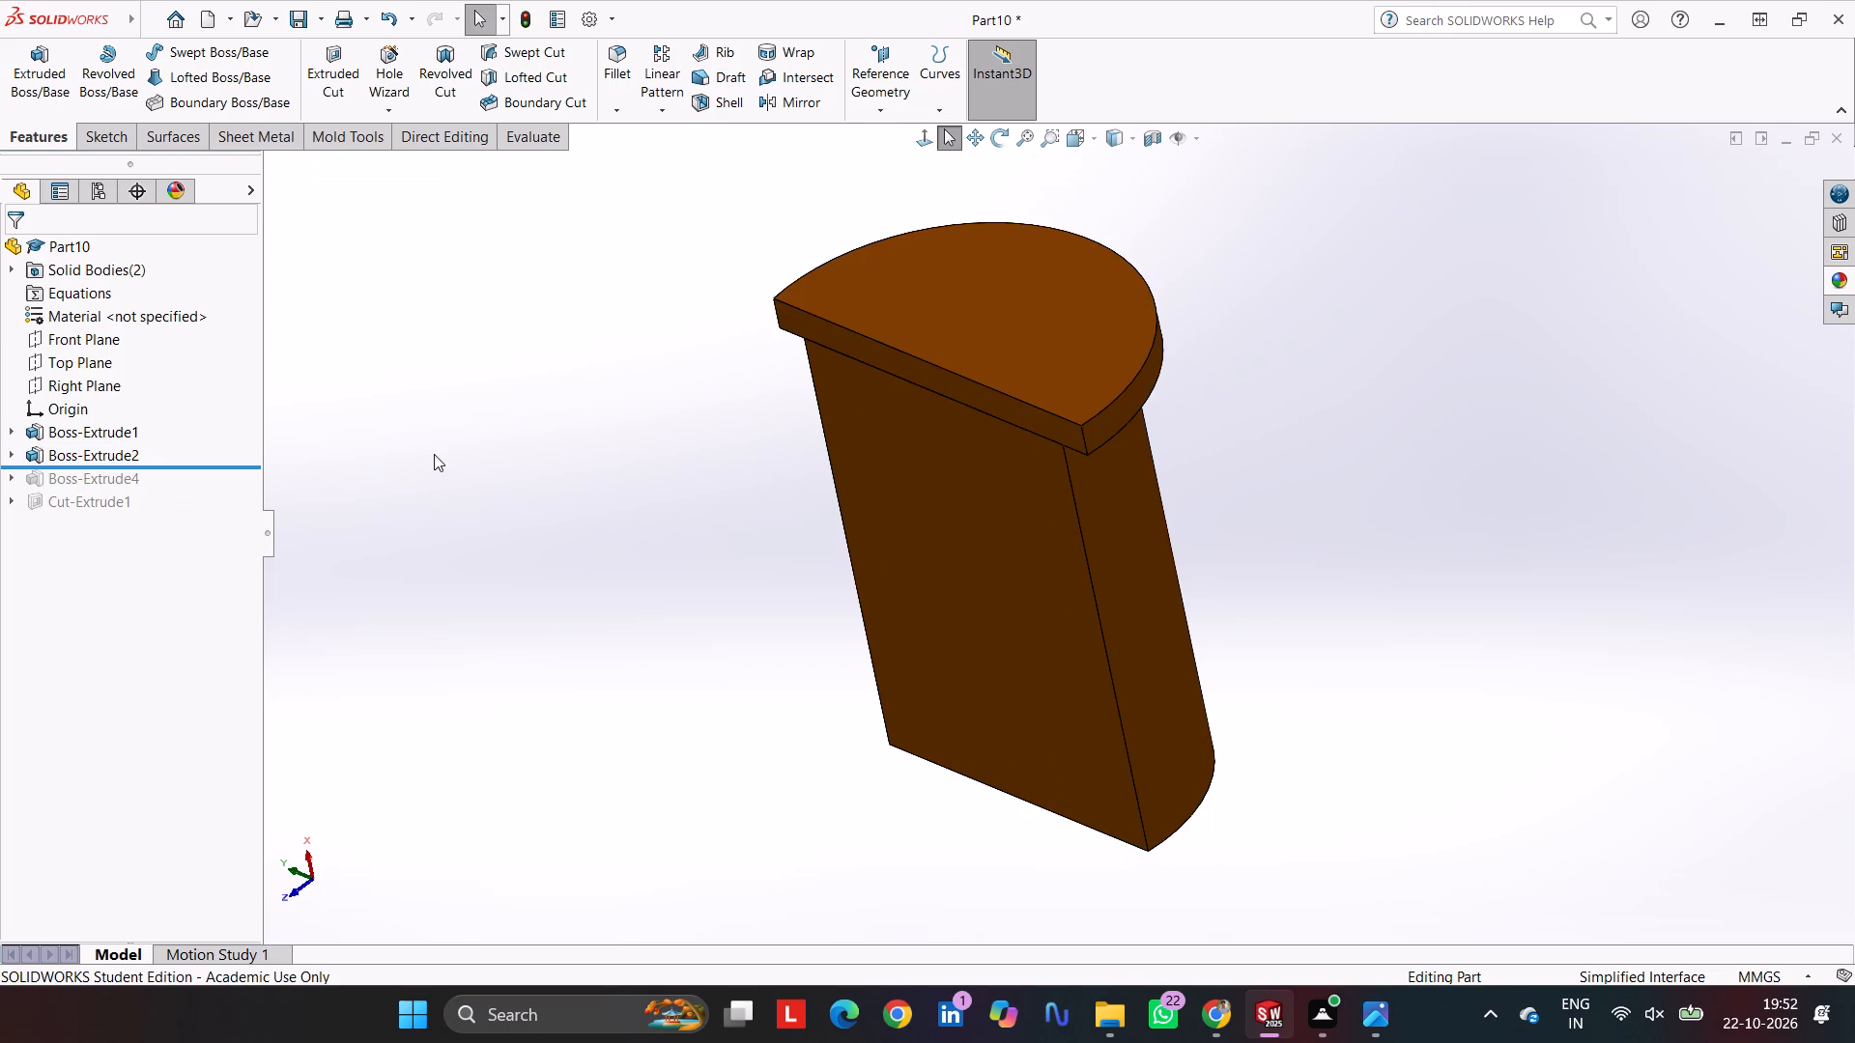
Inspect the Boss-Extrude2 flange and open its Sketch3 to check the profile, leaving the sketch without editing it.
middle_click_drag(426, 448, 502, 248)
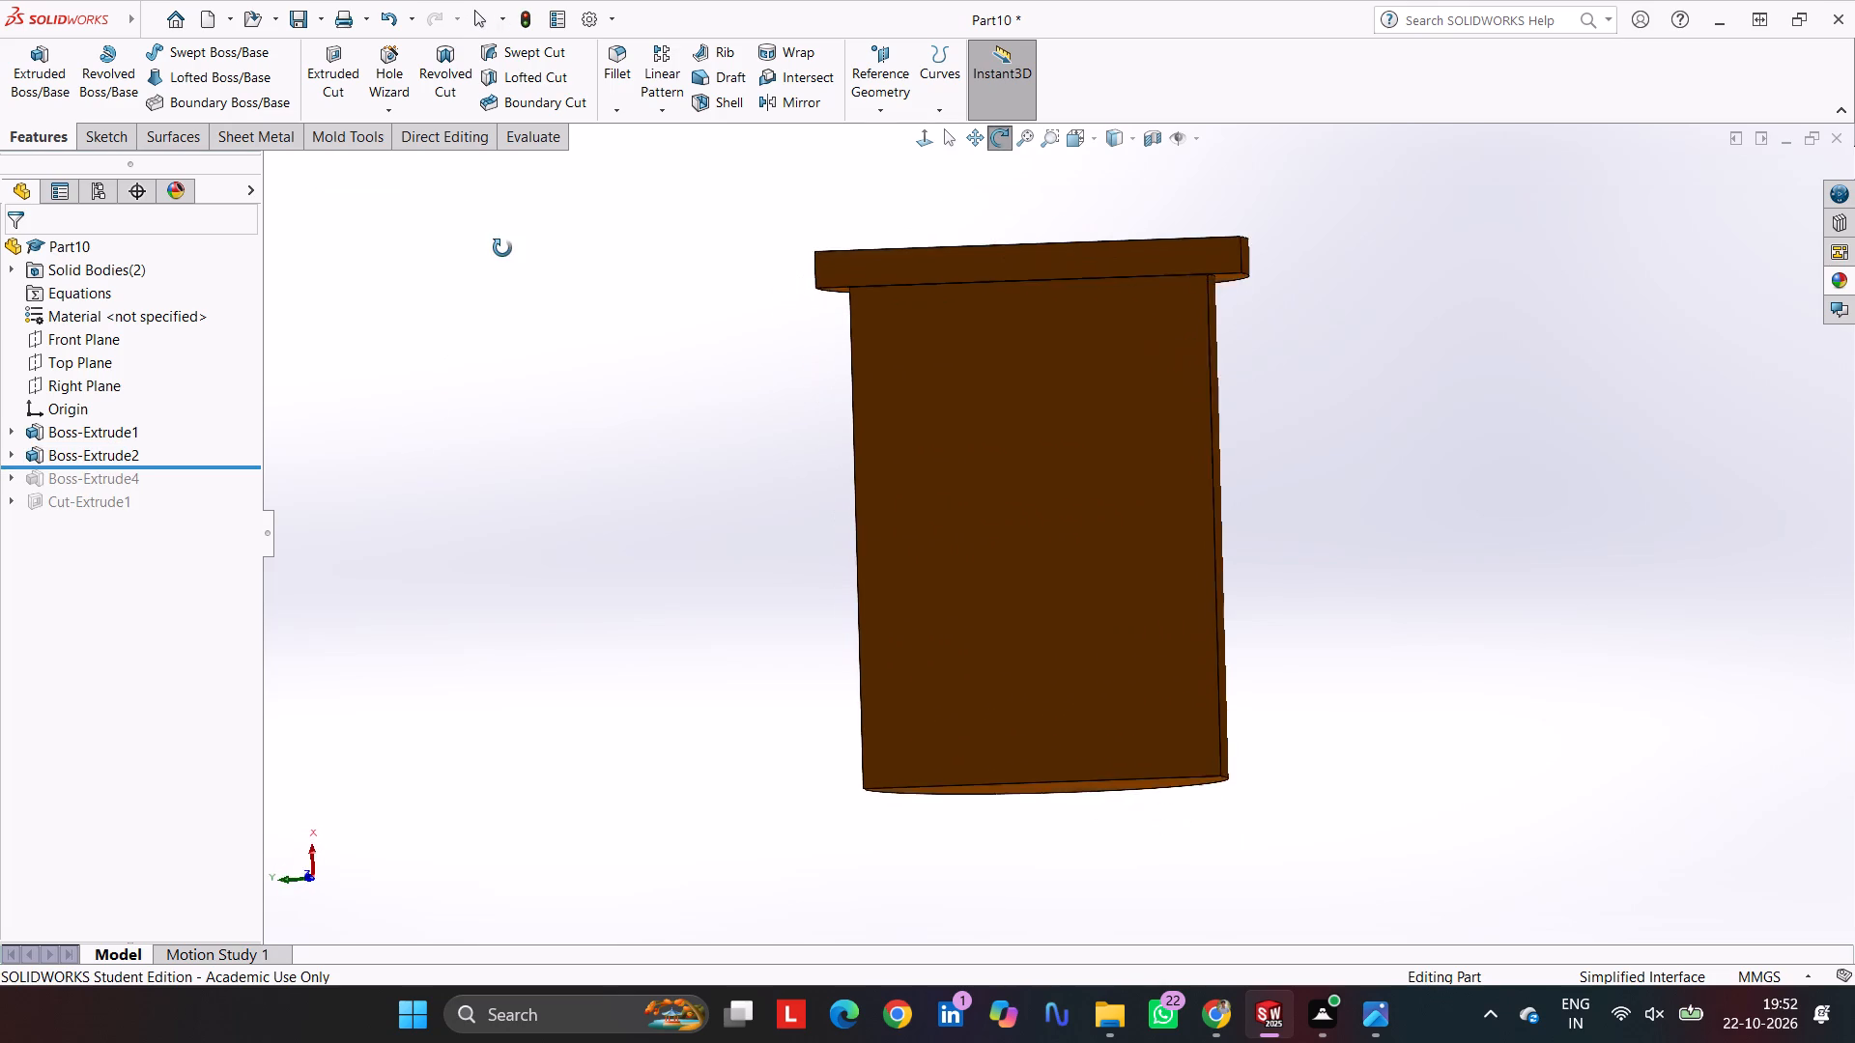
middle_click_drag(502, 248, 486, 404)
left_click(71, 454)
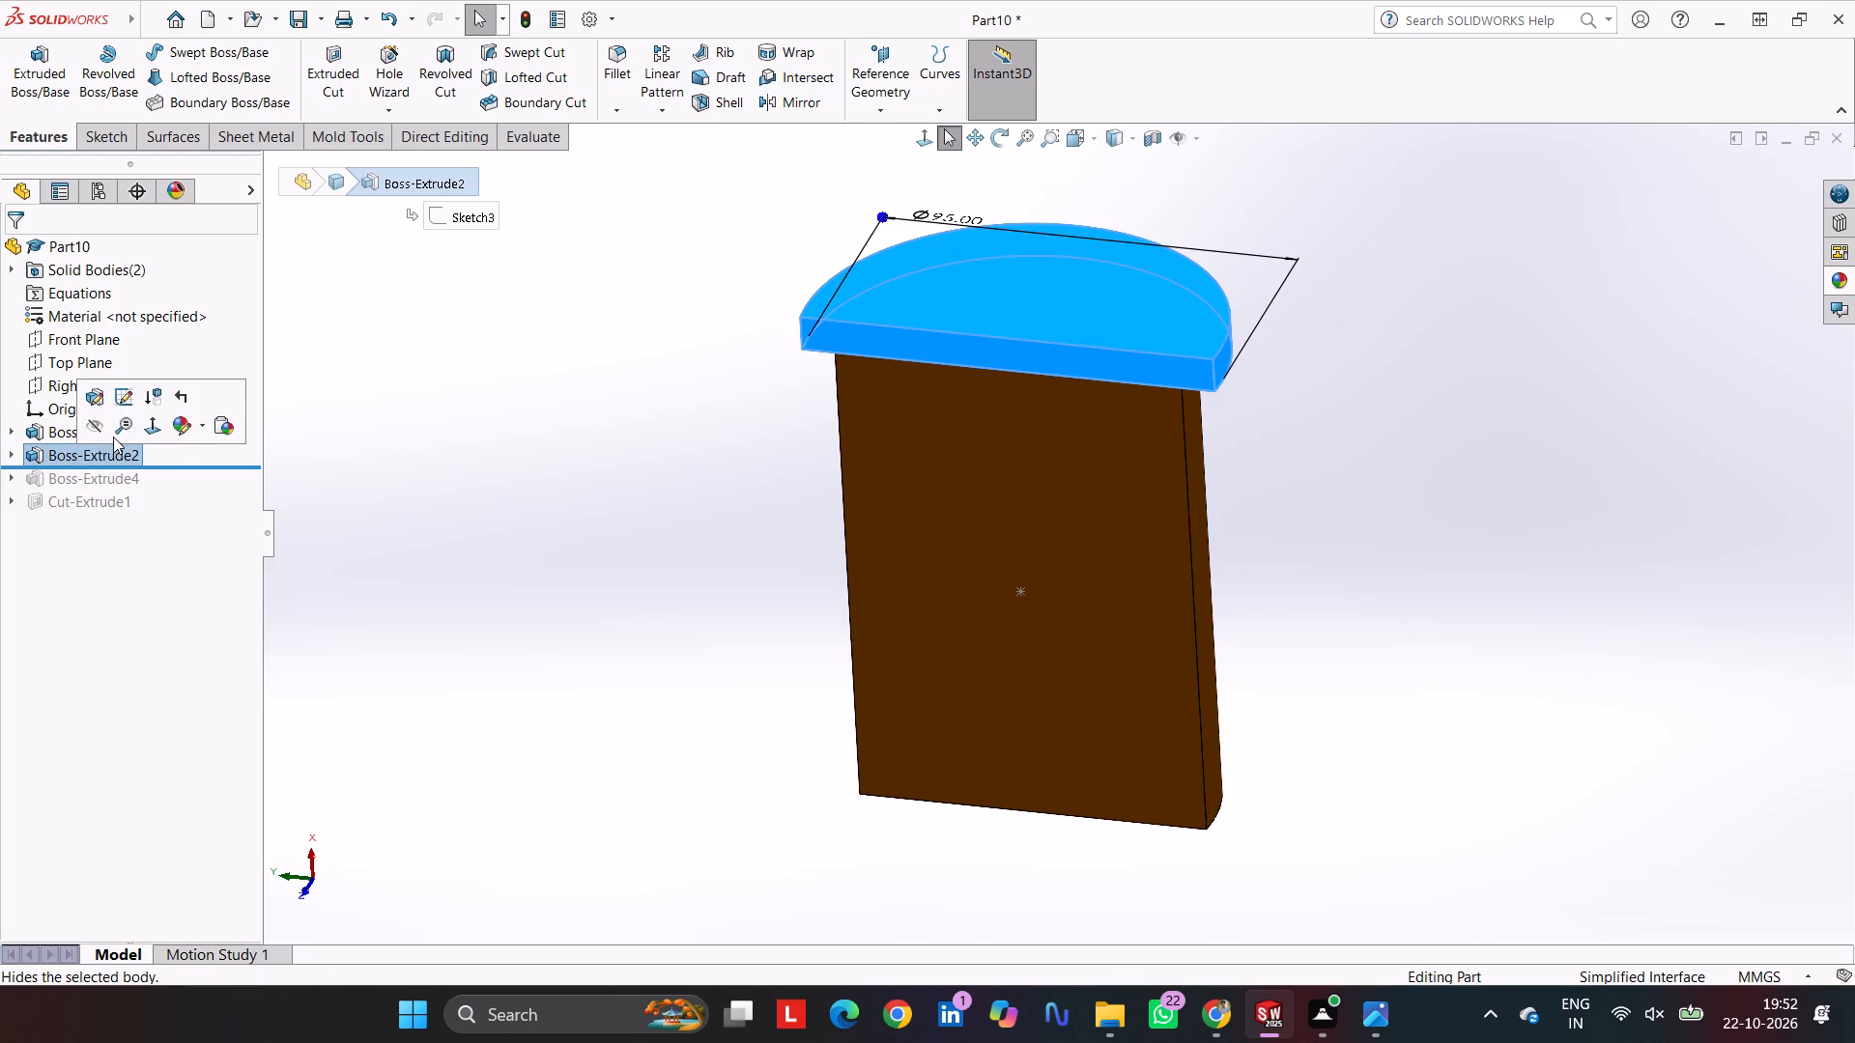
left_click(123, 398)
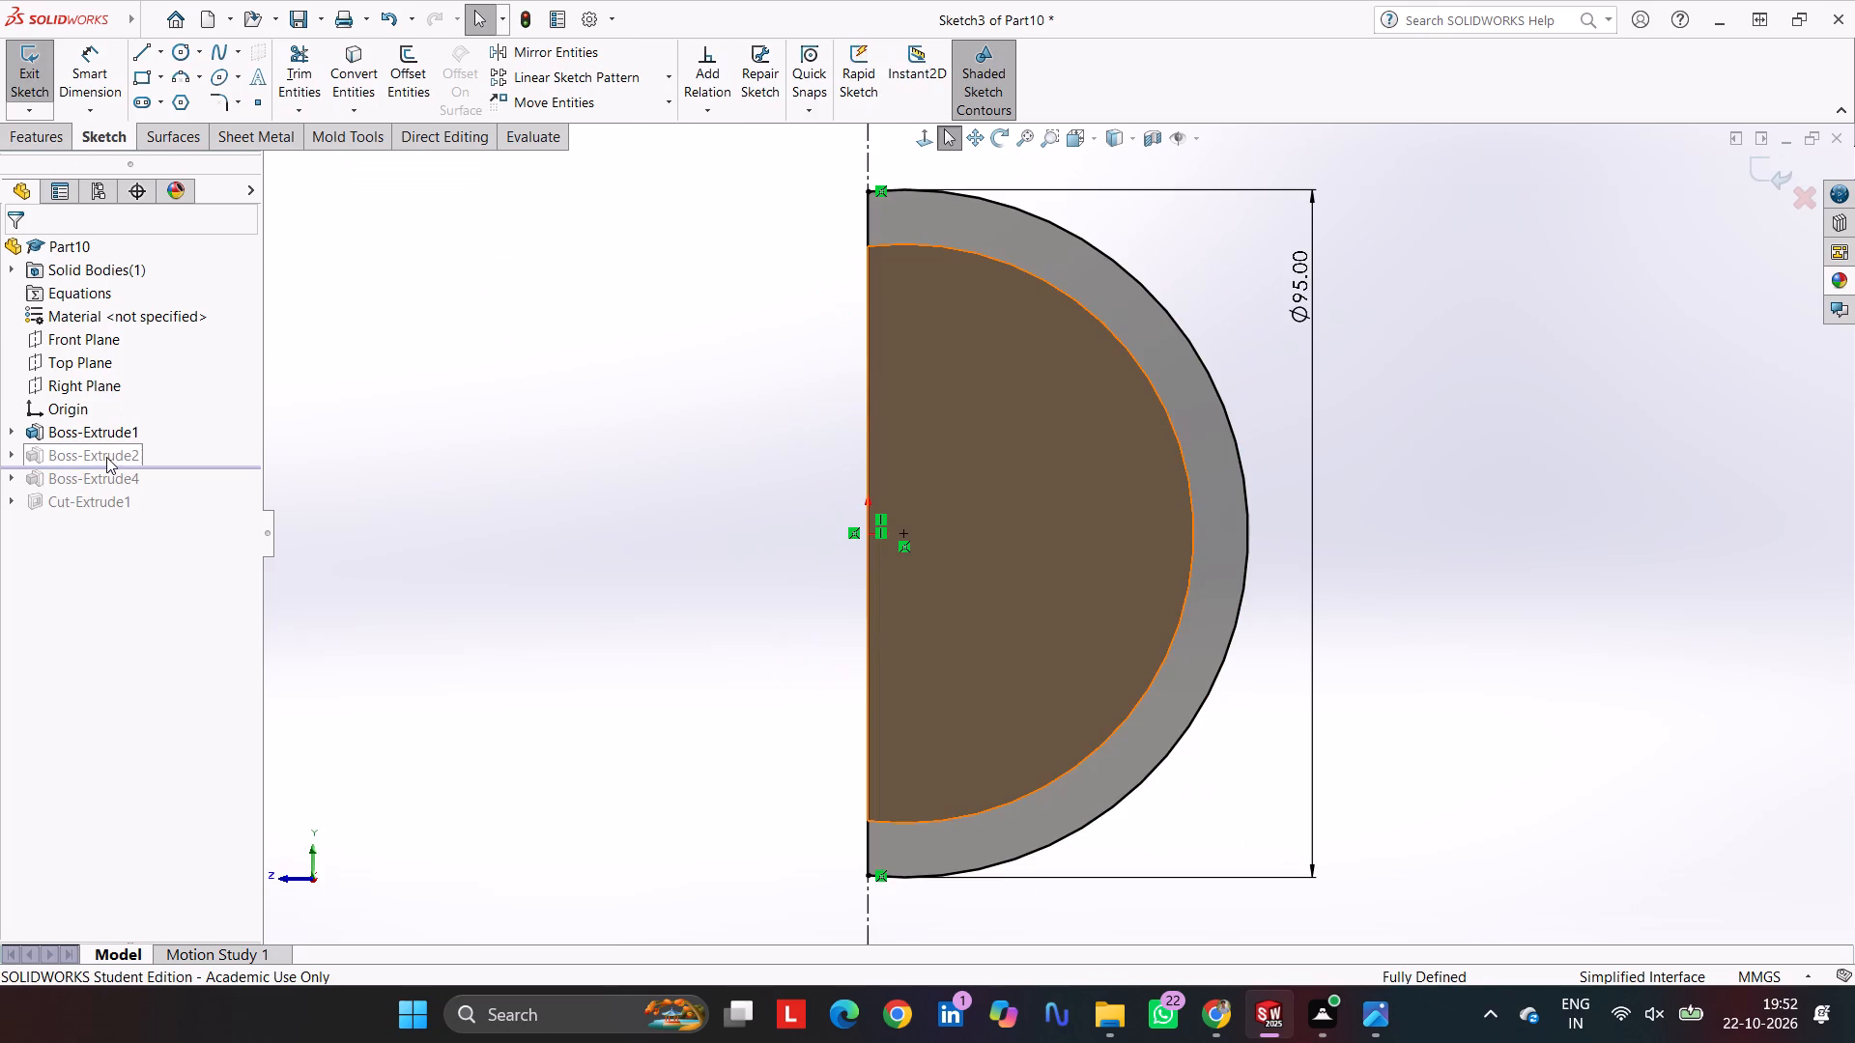
left_click(104, 454)
key("Escape")
key("Escape")
left_click(168, 473)
key("Escape")
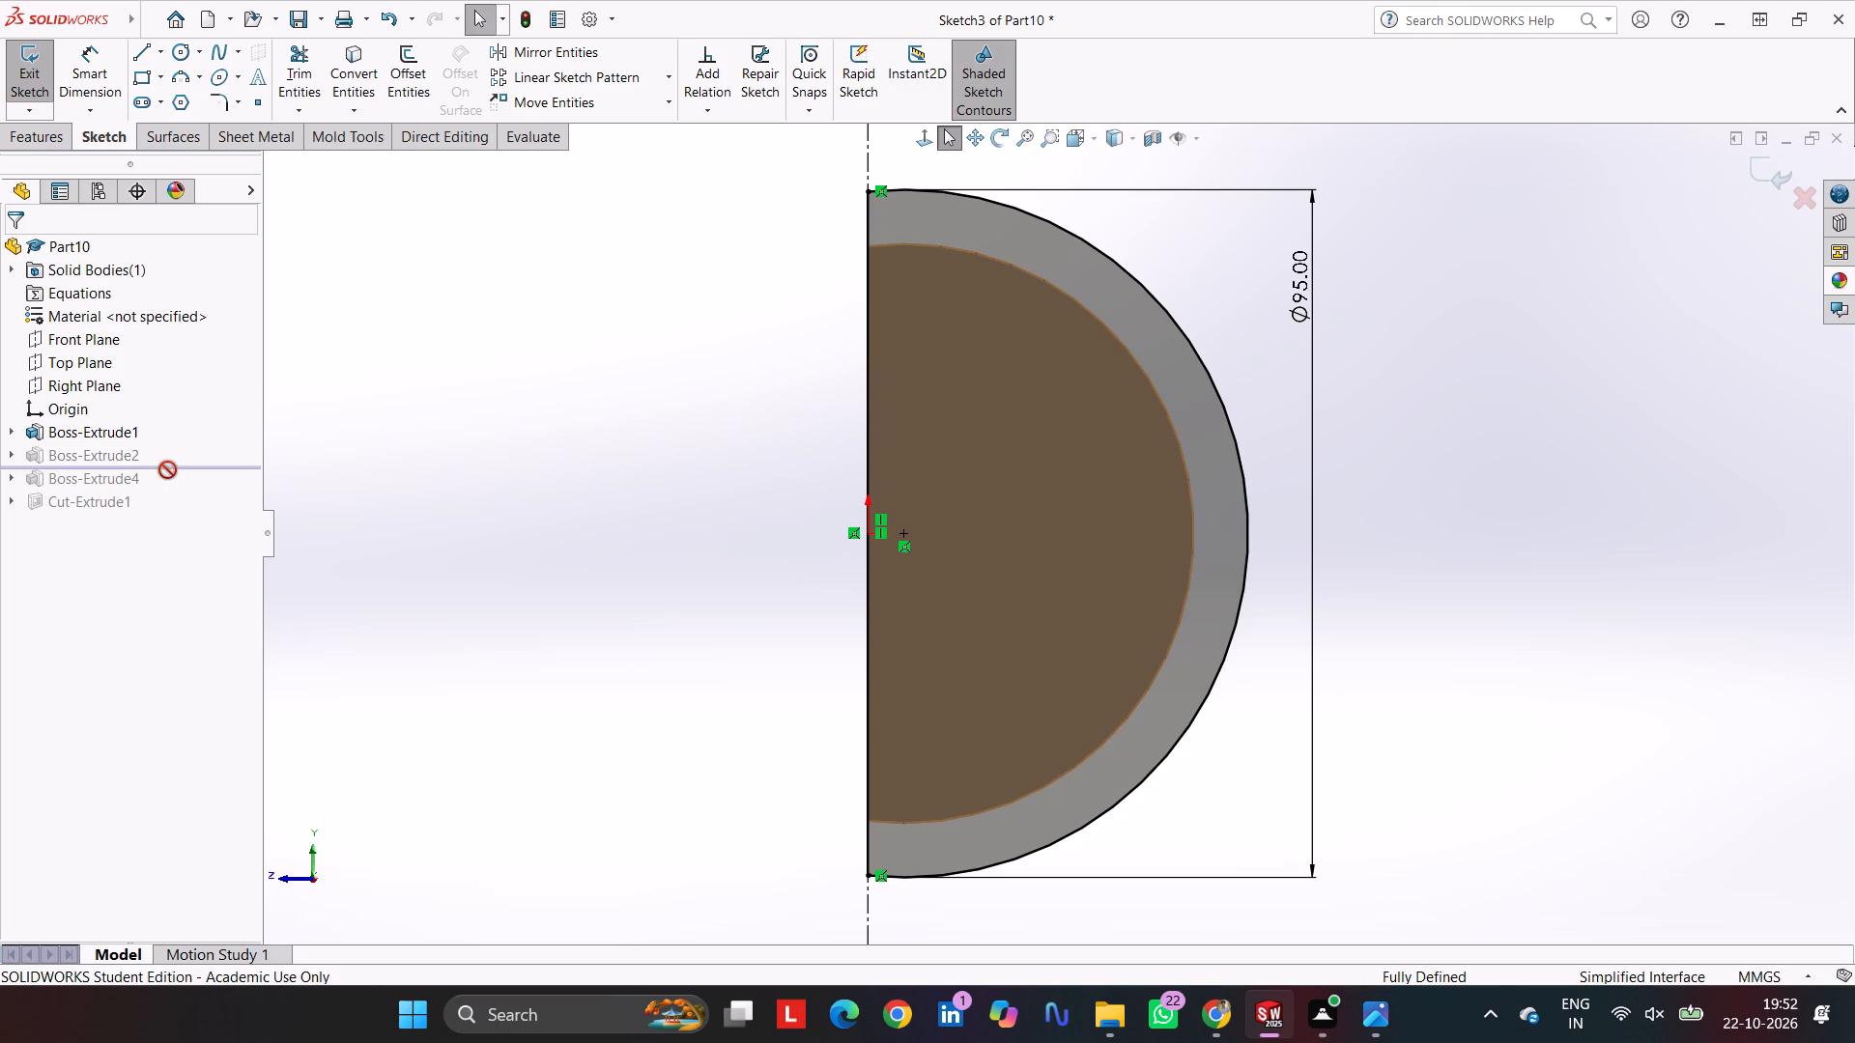
key("Escape")
key("Escape")
key("Escape")
key("Escape")
key("Escape")
key("Escape")
left_click(339, 412)
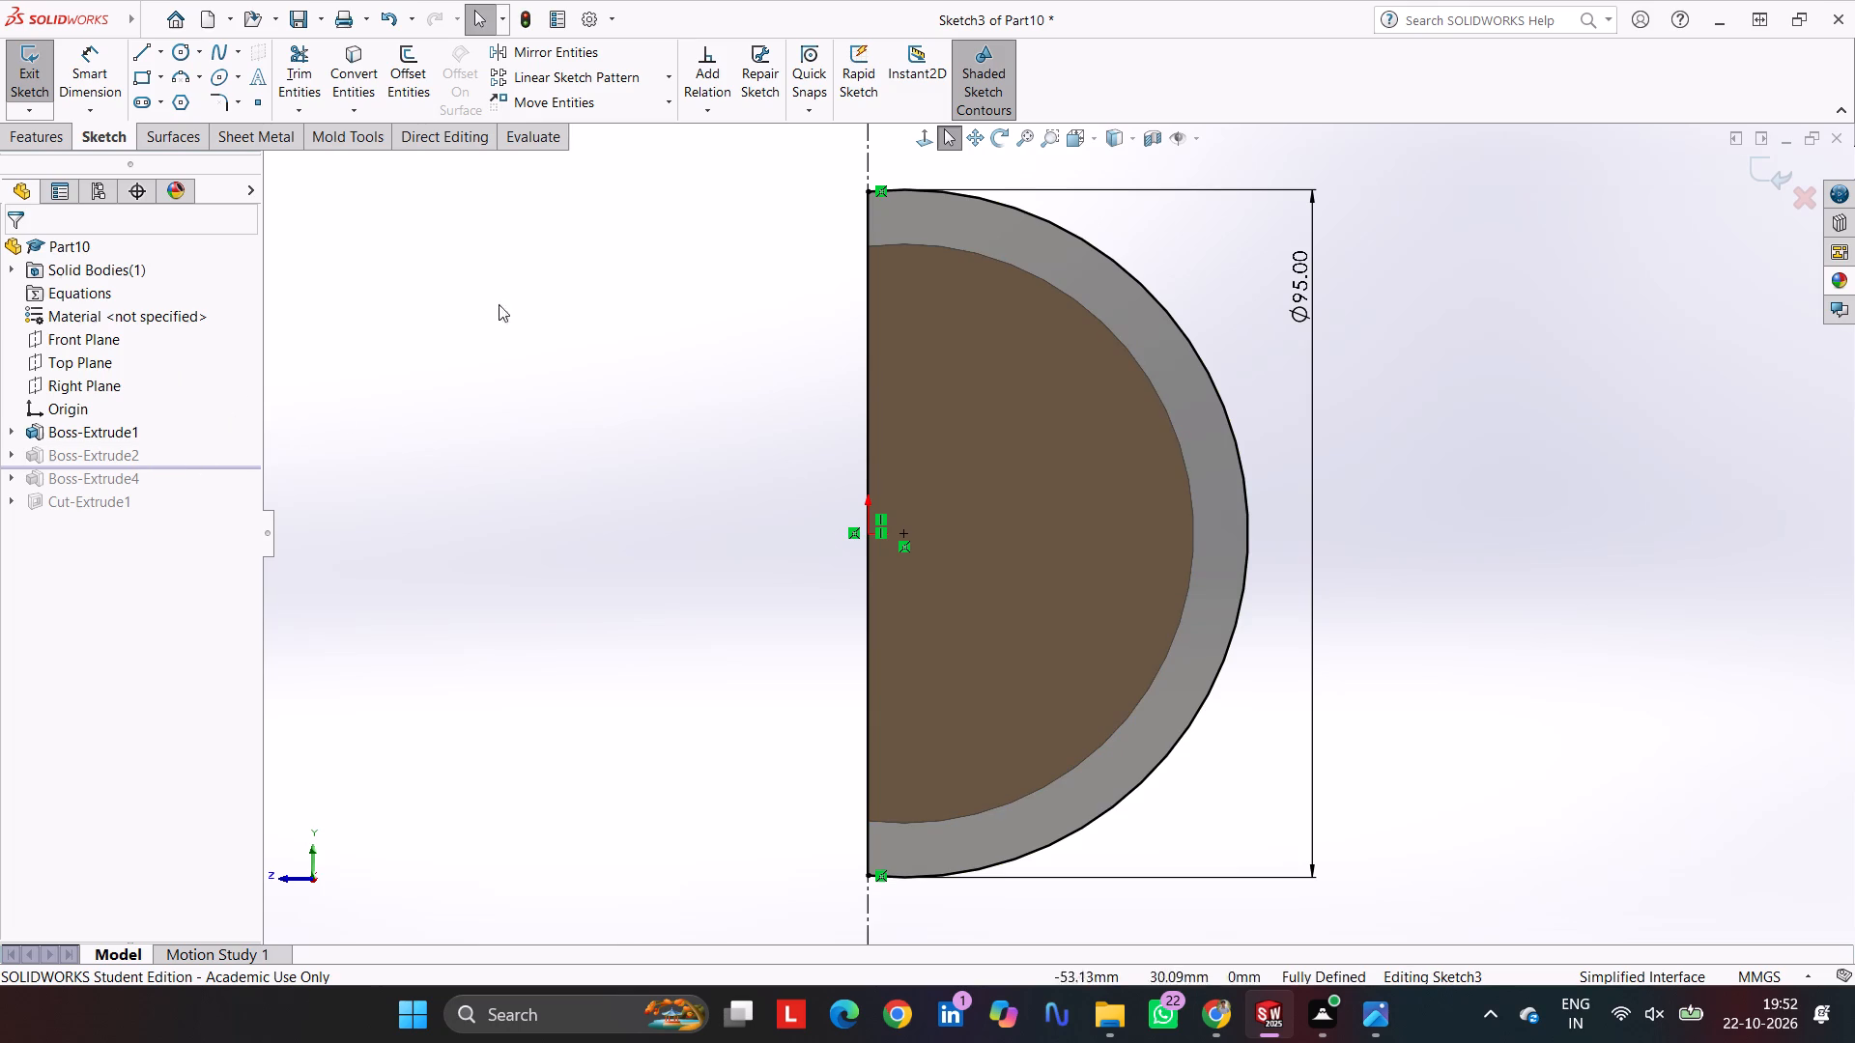
left_click(1772, 175)
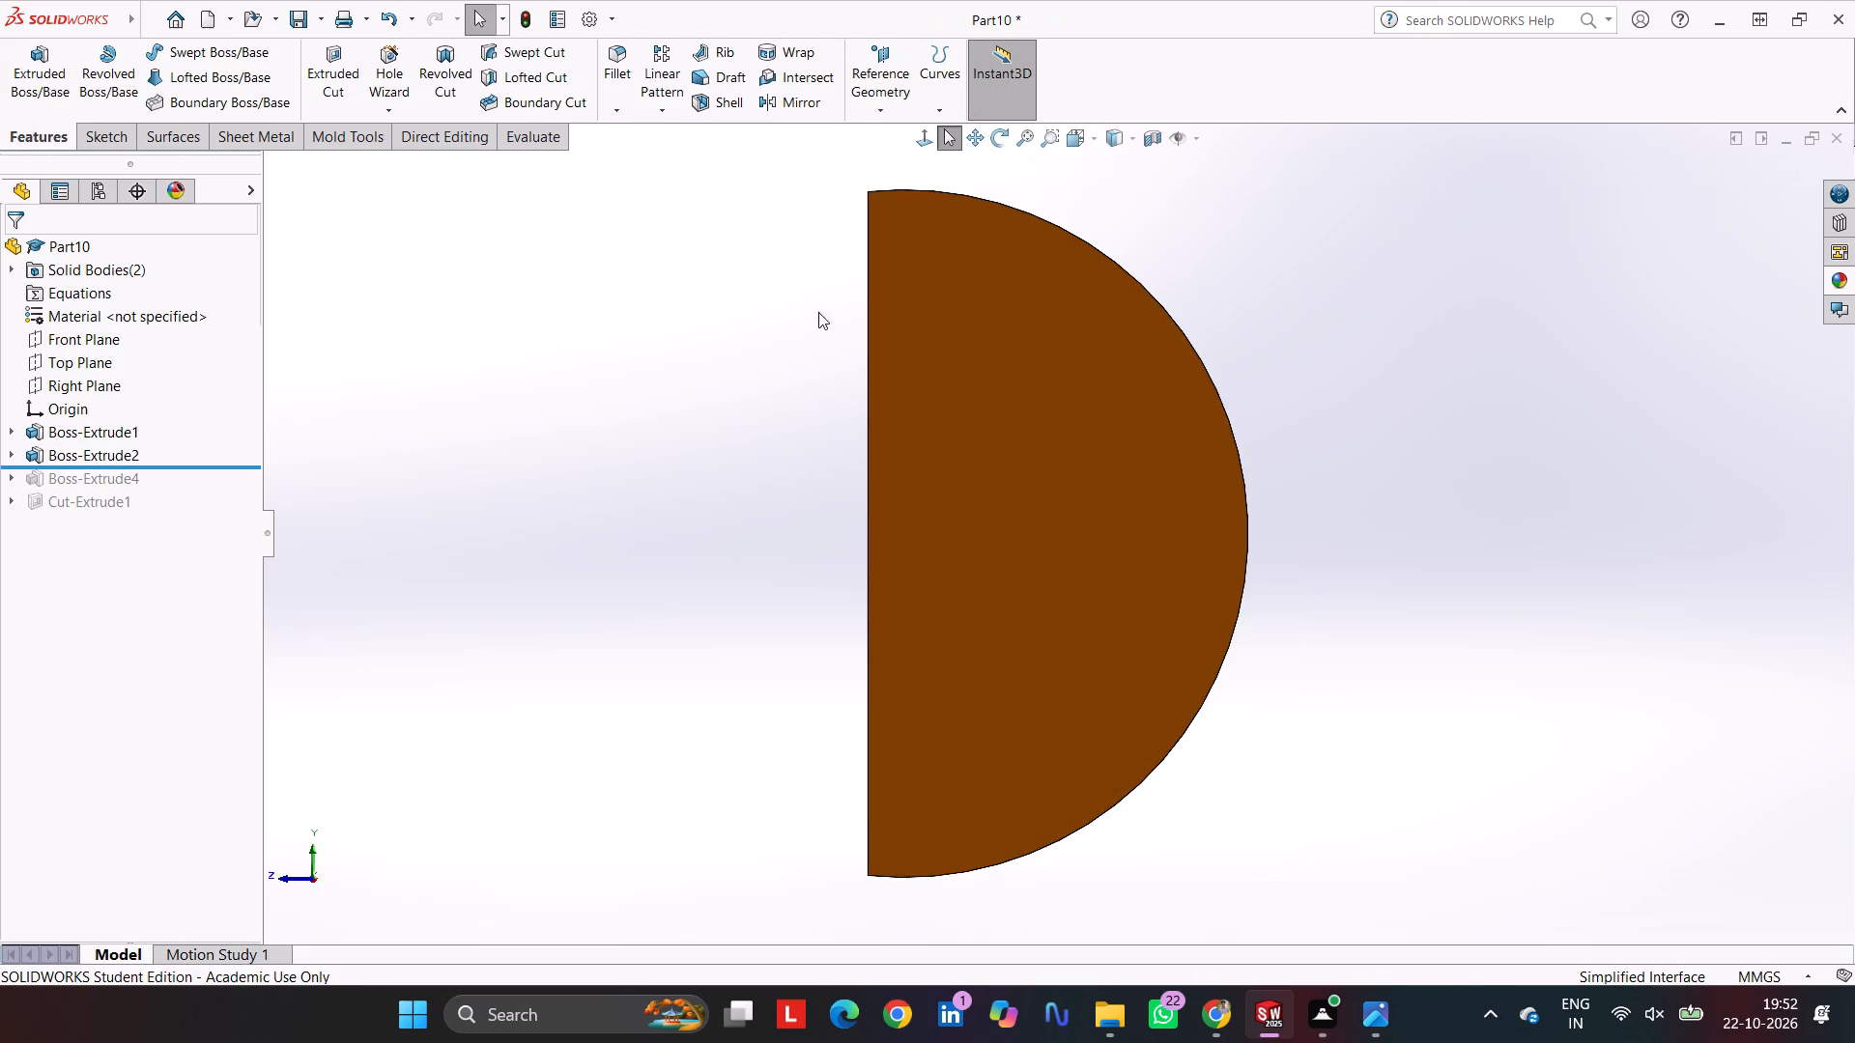
Delete the Boss-Extrude2 flange together with its dependent features, and delete its leftover Sketch3.
left_click(62, 452)
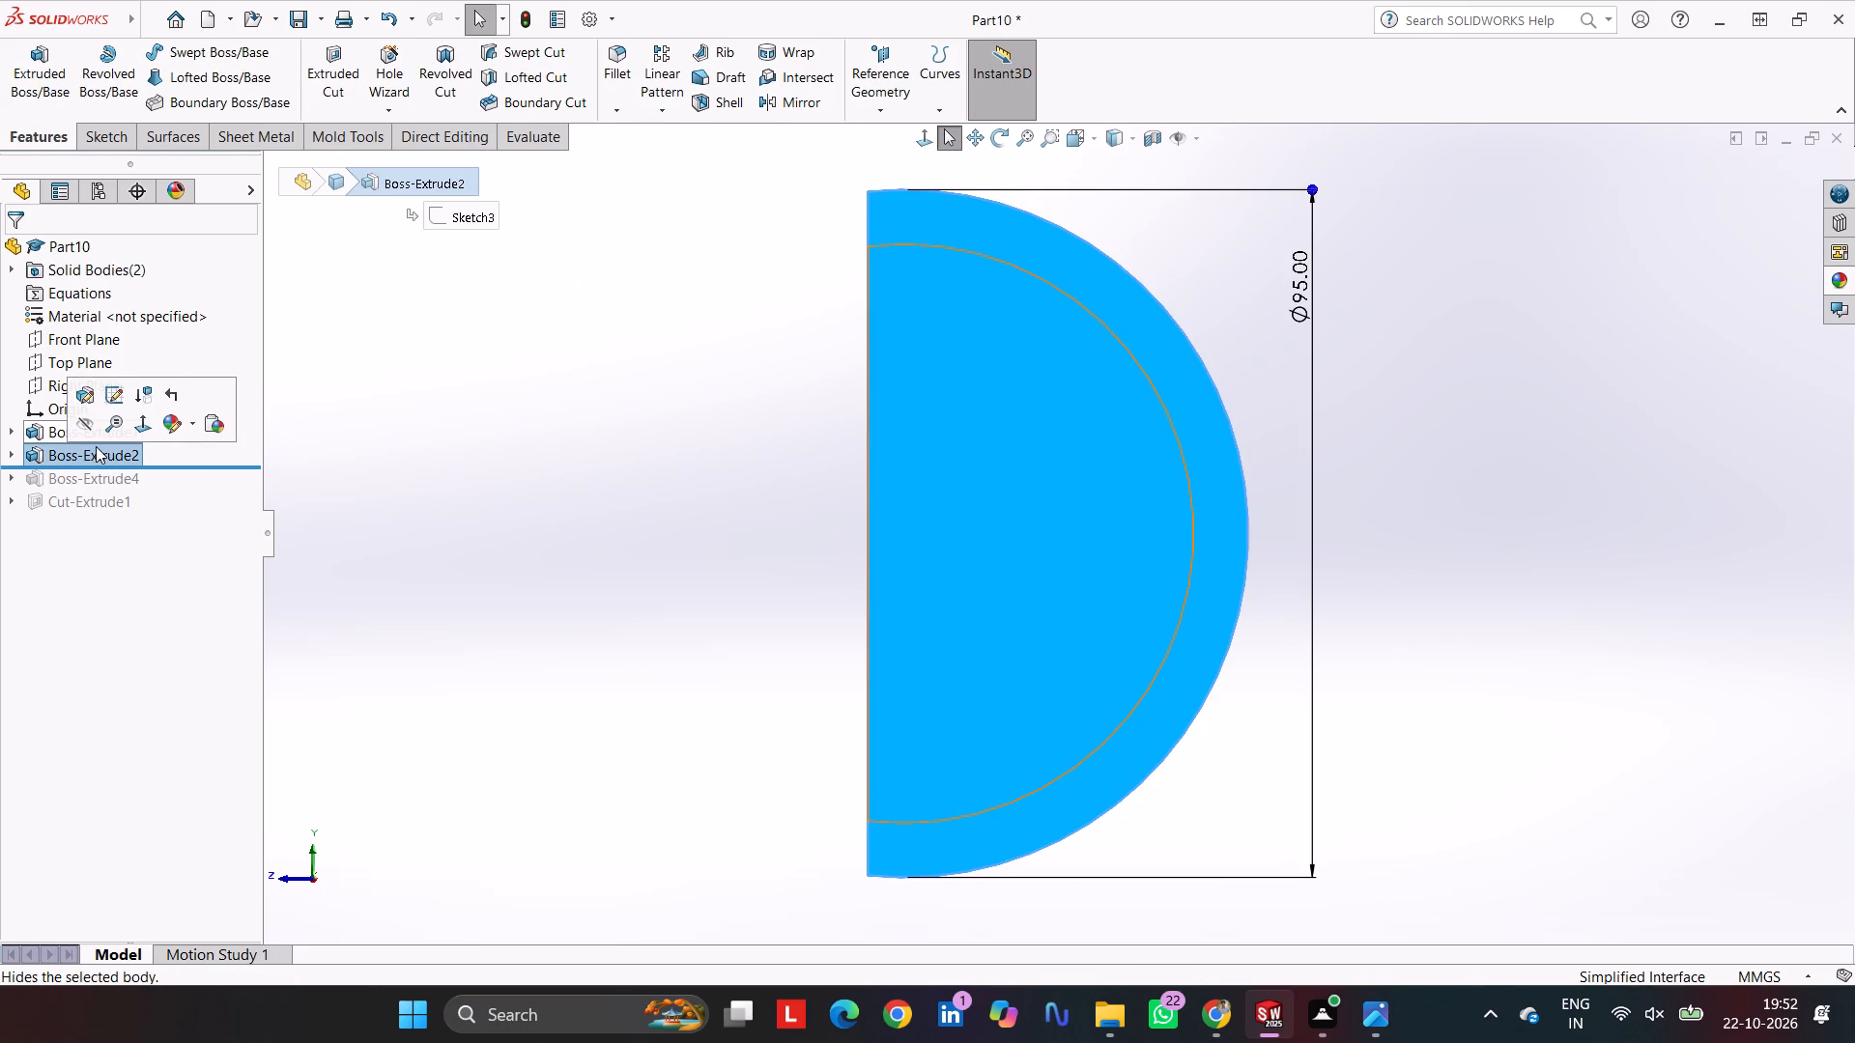
key("Delete")
key("Return")
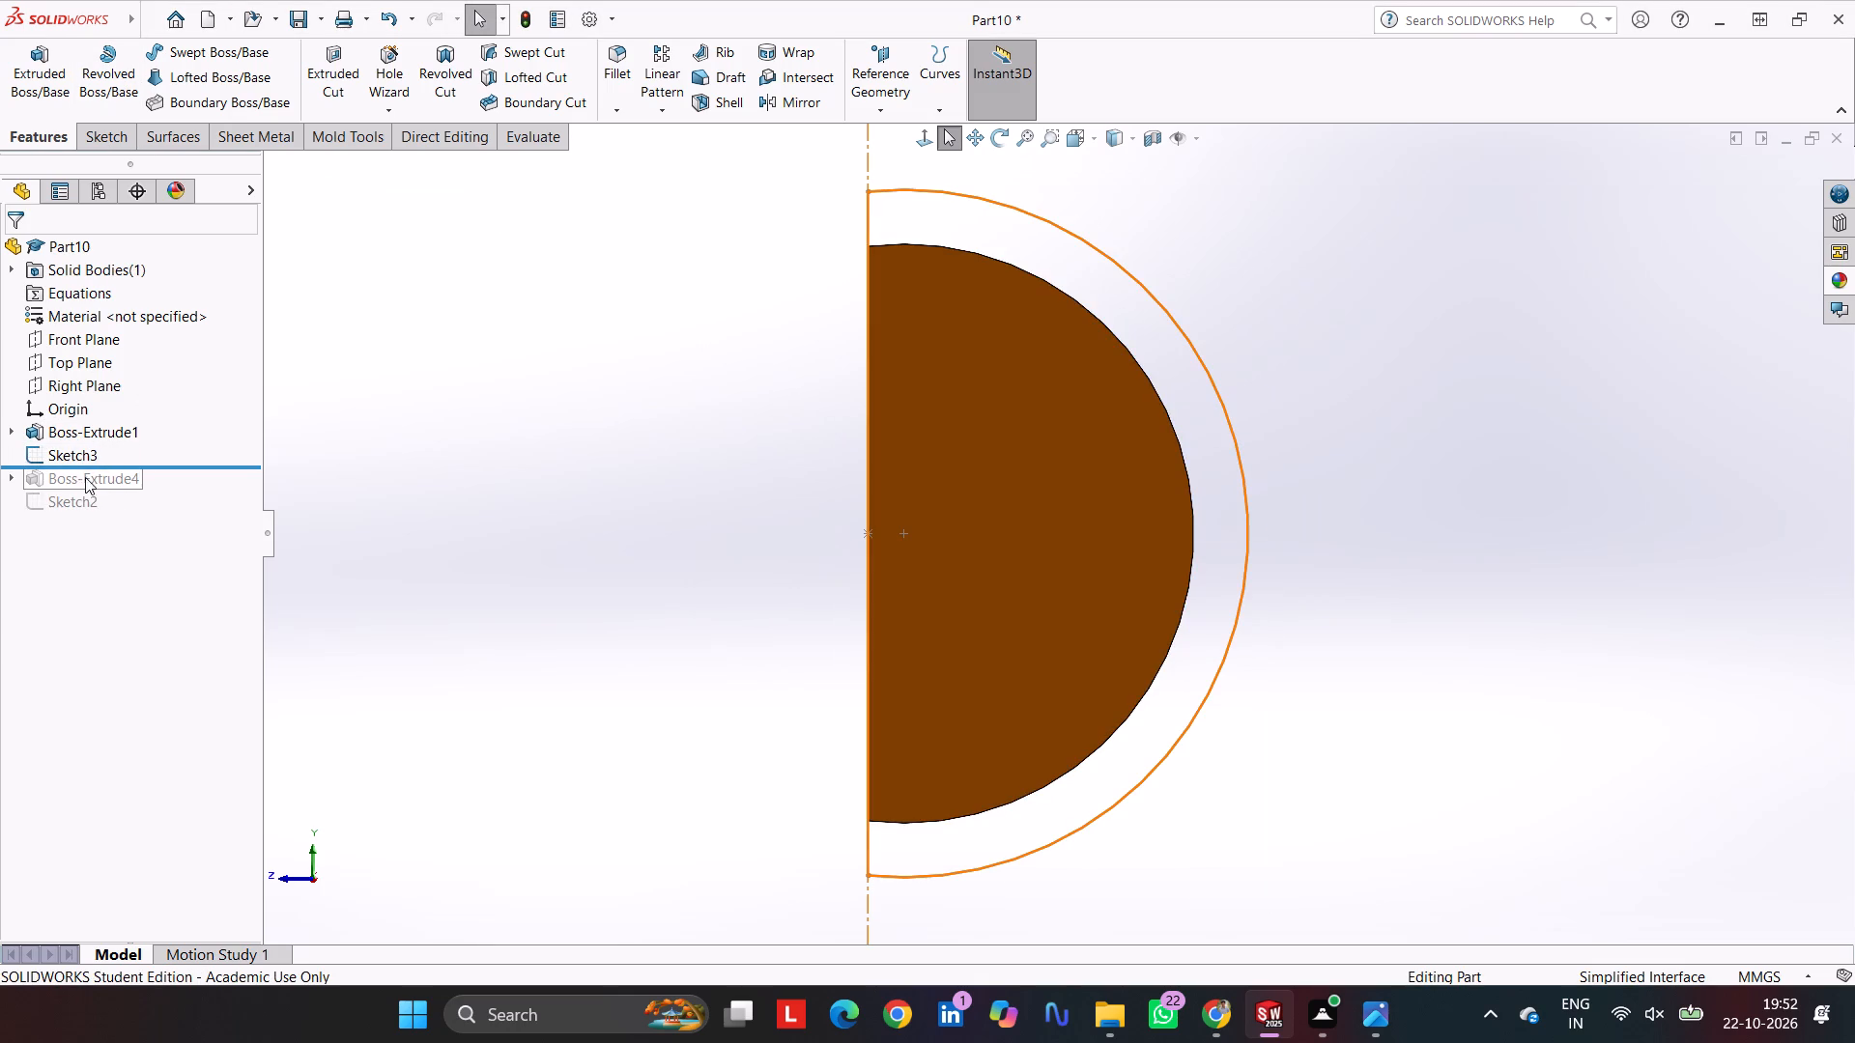
left_click(69, 462)
key("Delete")
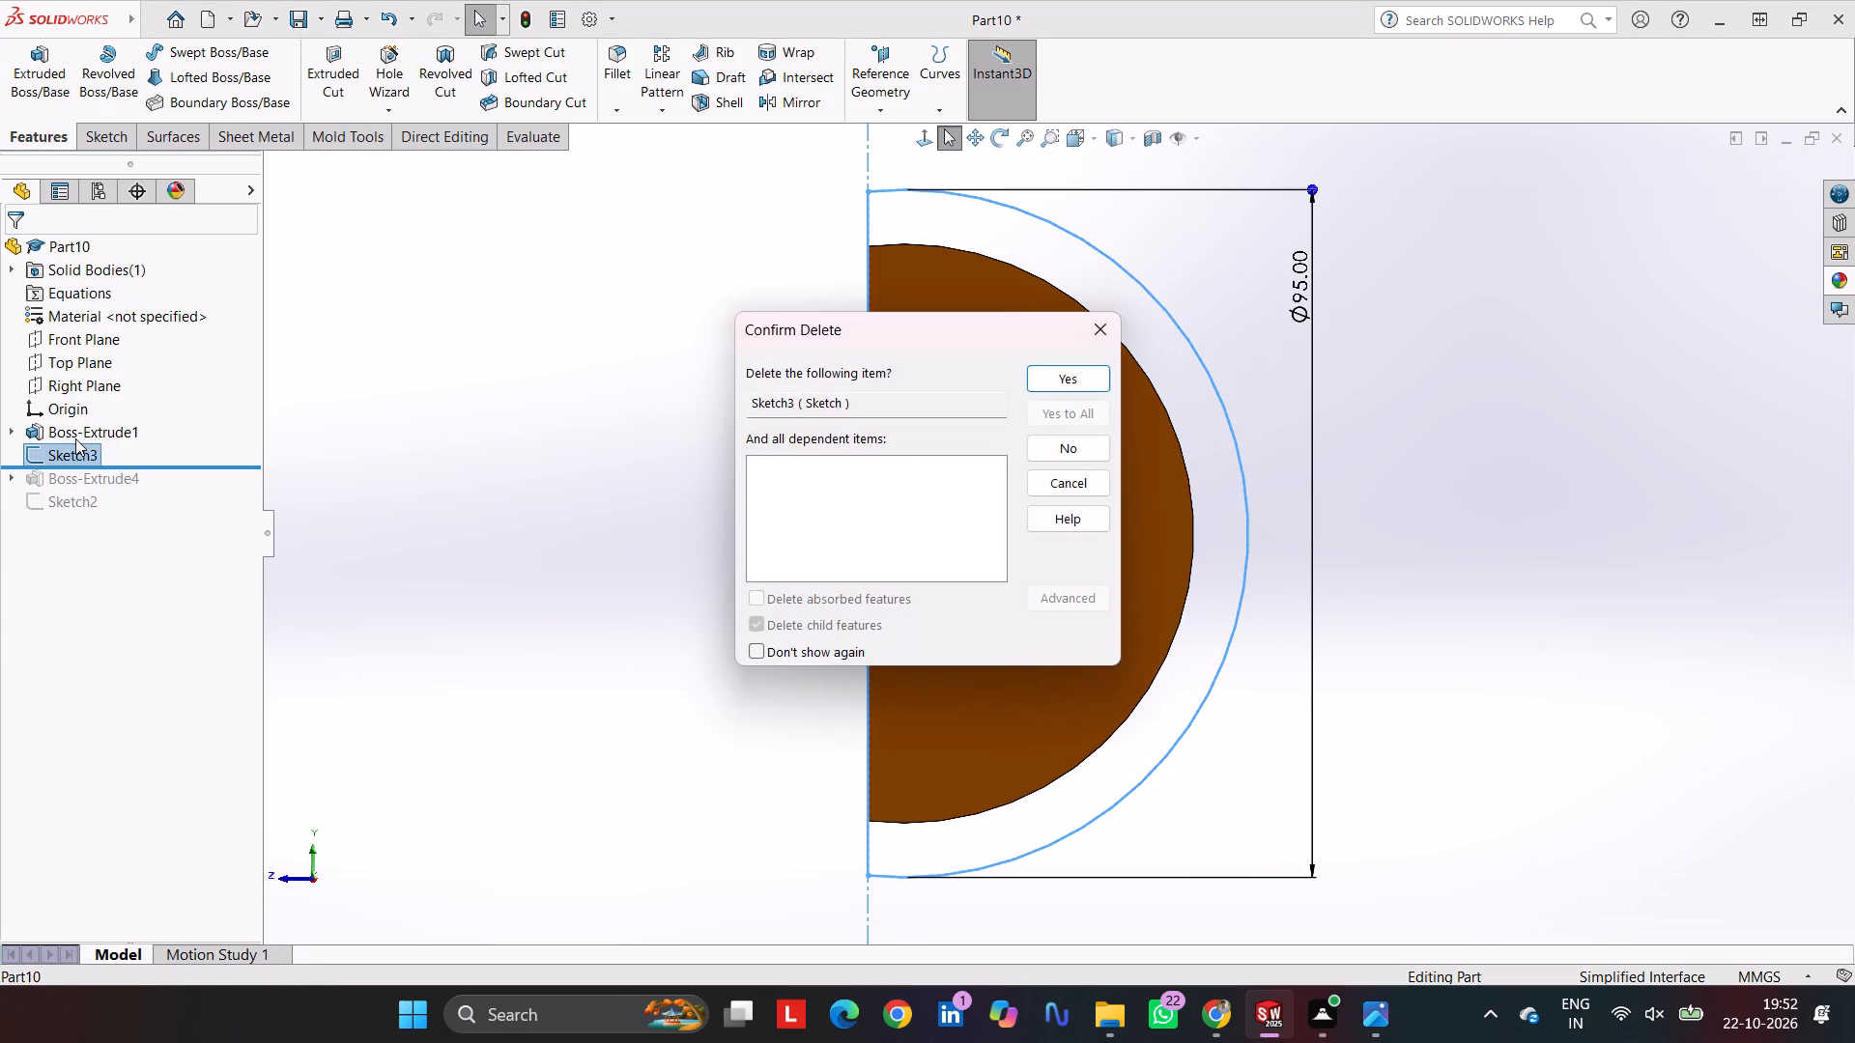
key("Return")
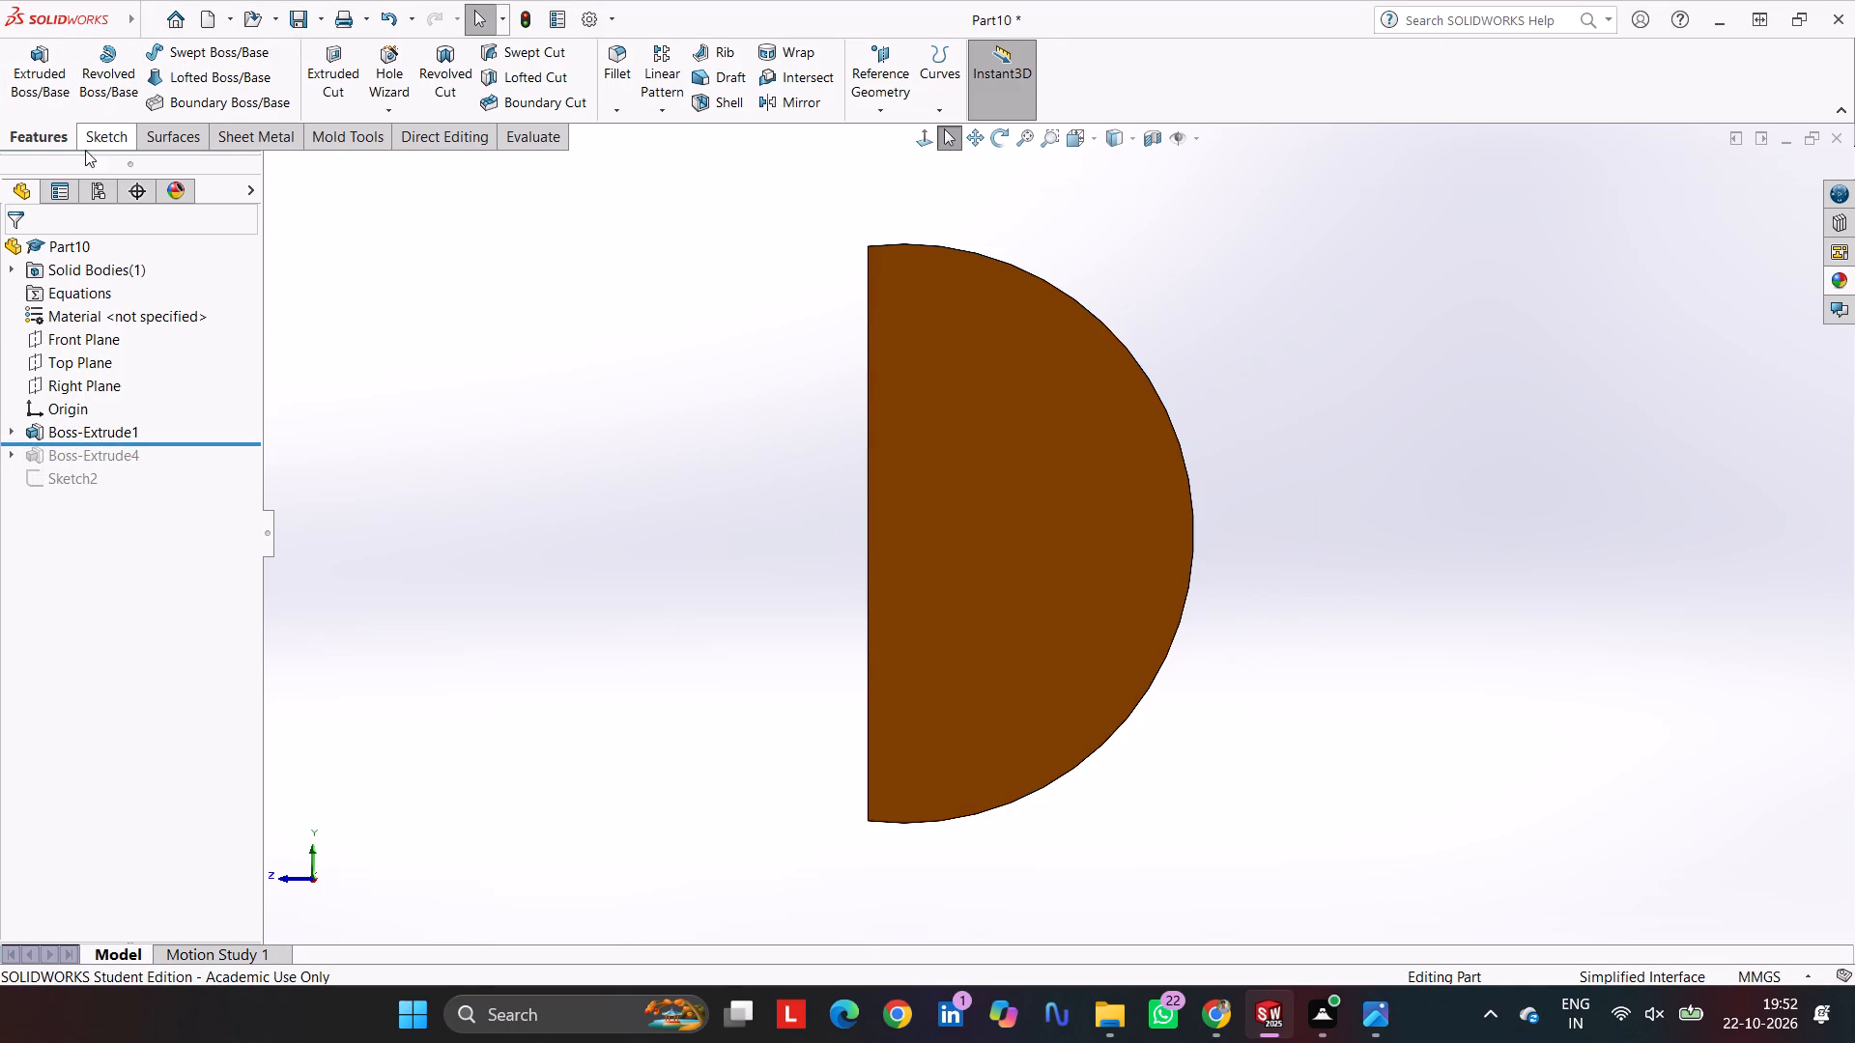
Start a sketch on the half-cylinder's end face and draw a circle about 117 mm in diameter, centred on the arc's centre.
left_click(99, 140)
left_click(955, 424)
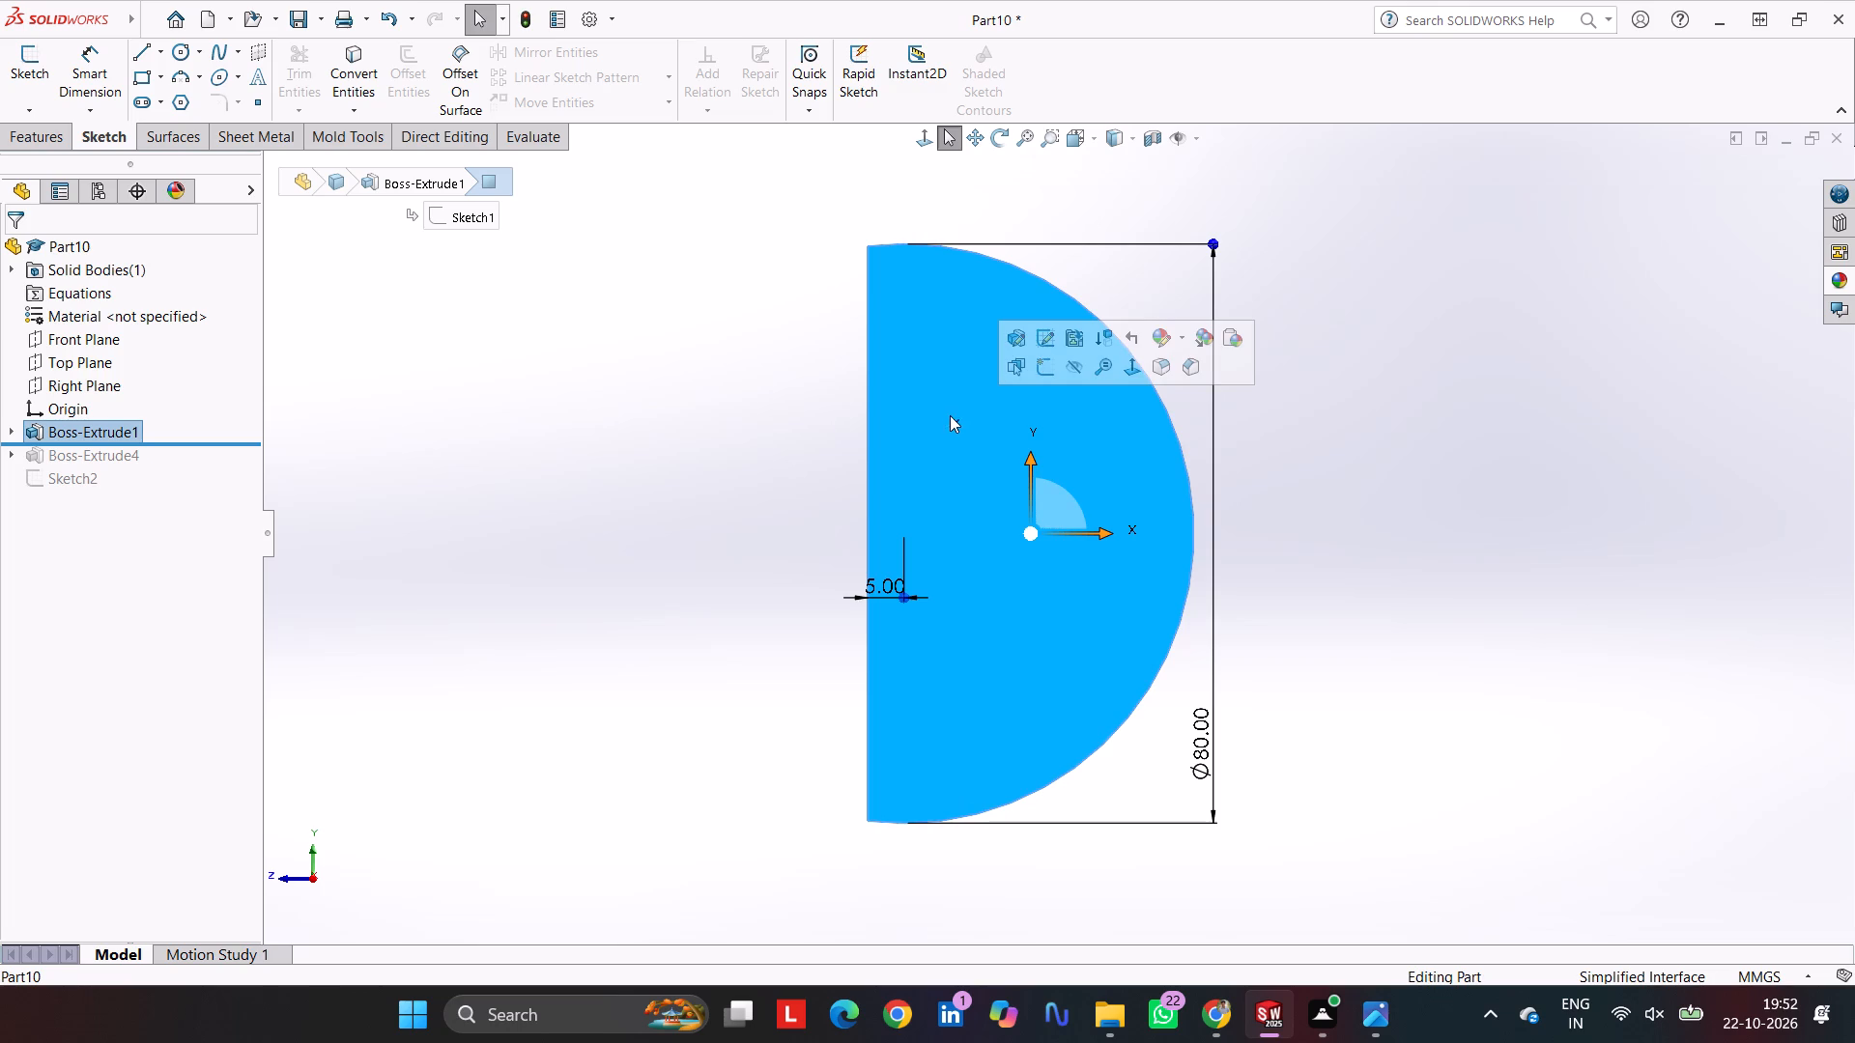
left_click(23, 60)
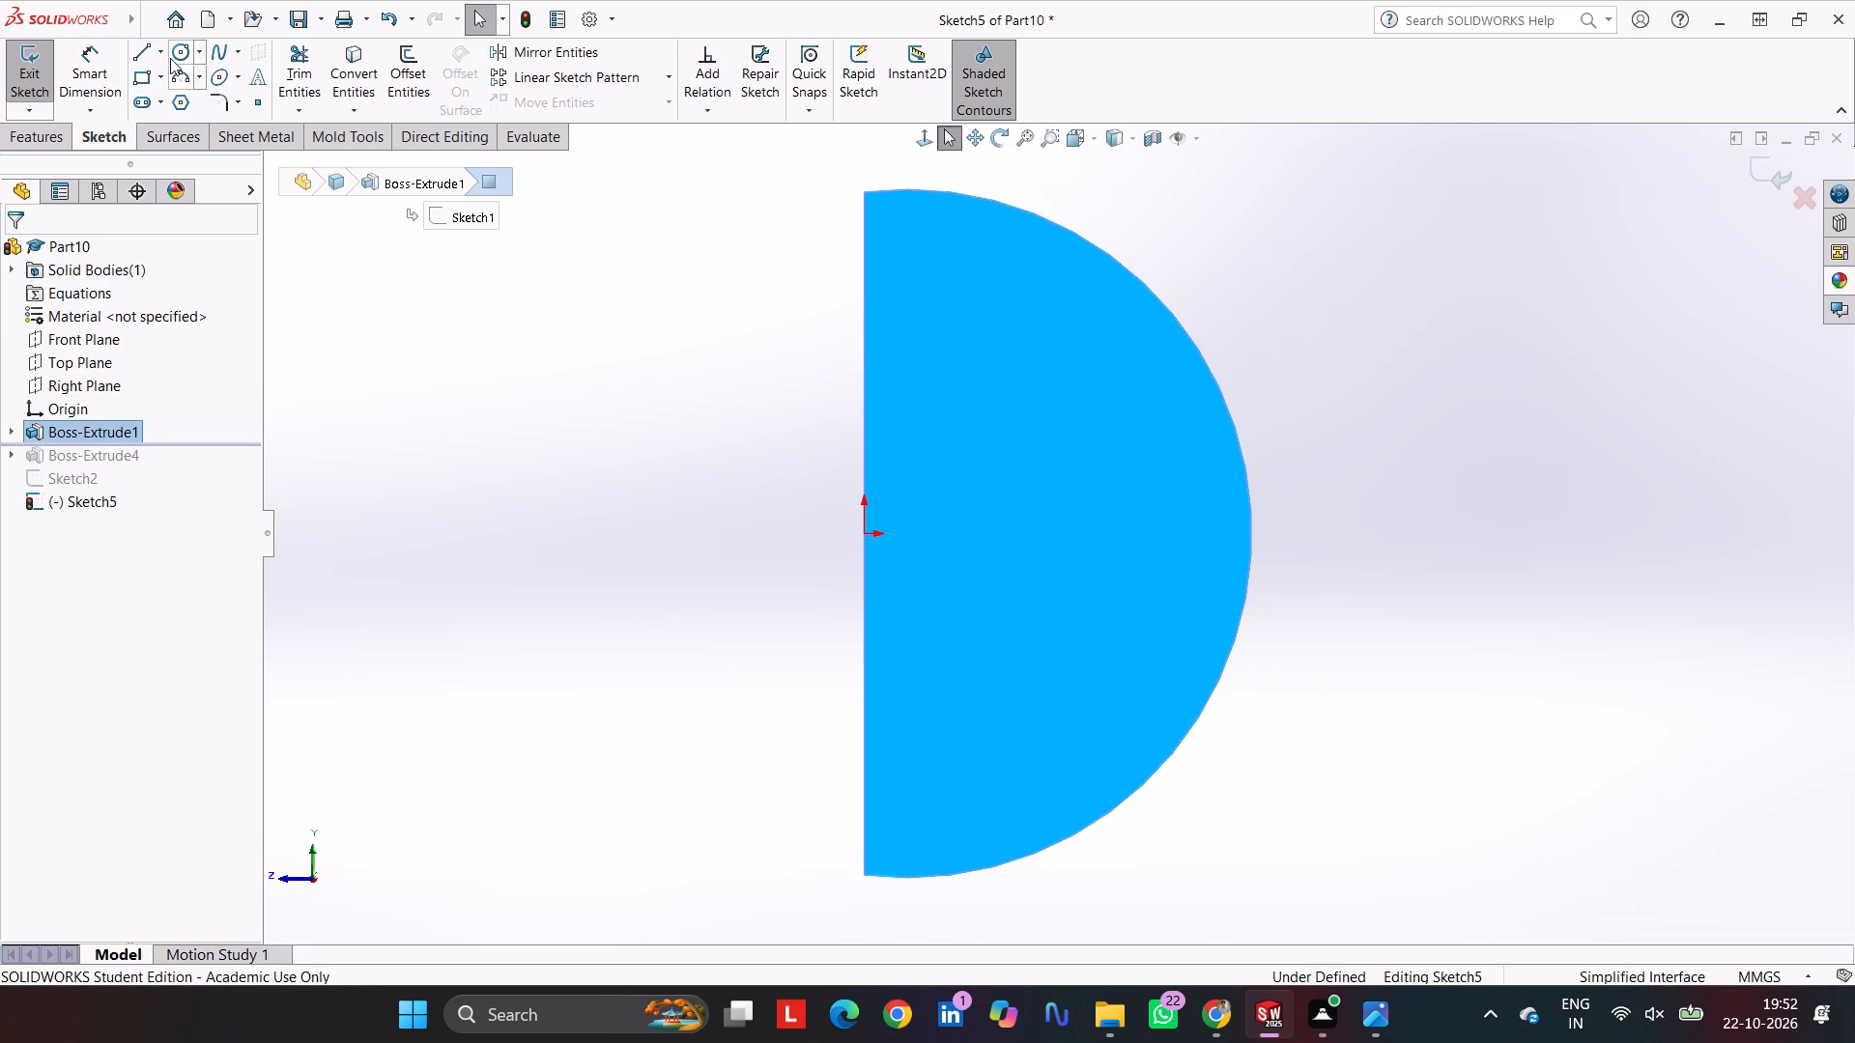
left_click(179, 54)
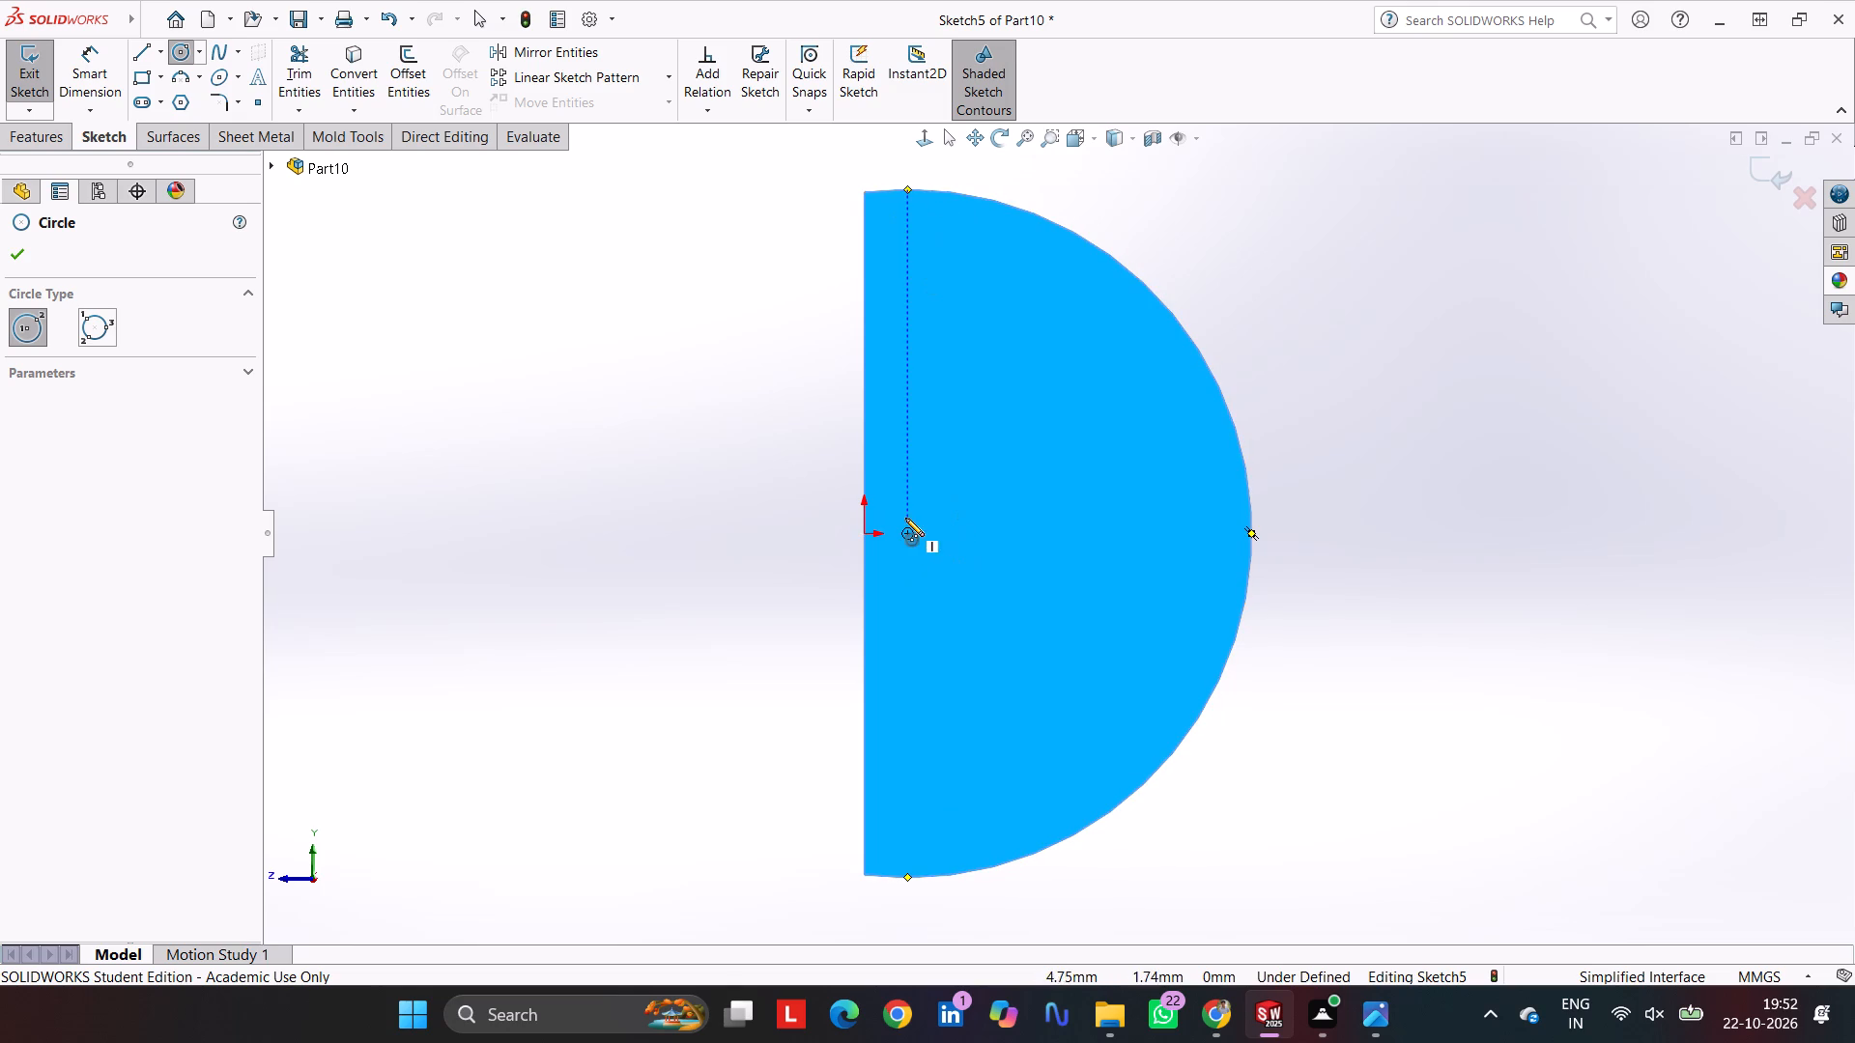
left_click_drag(907, 532, 923, 527)
left_click(1390, 396)
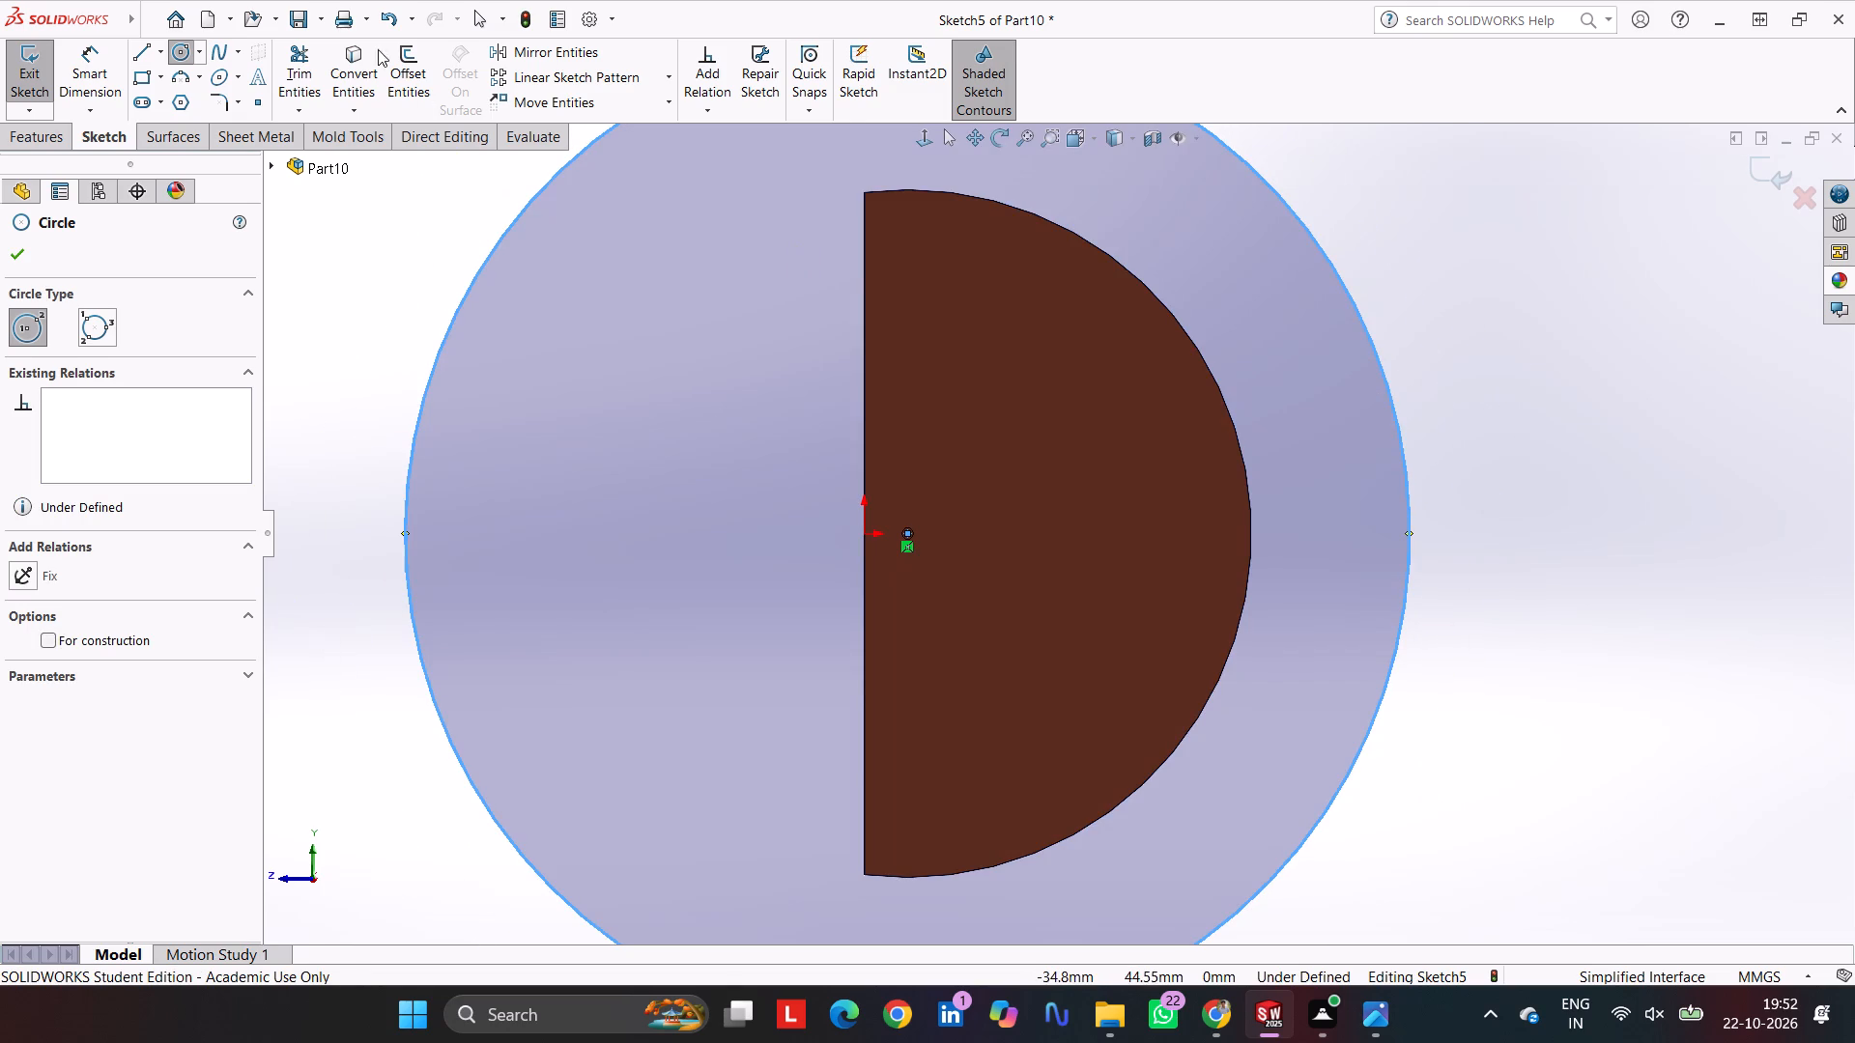
Sketch an infinite vertical construction line through the origin along the half-cylinder's flat side.
left_click(129, 63)
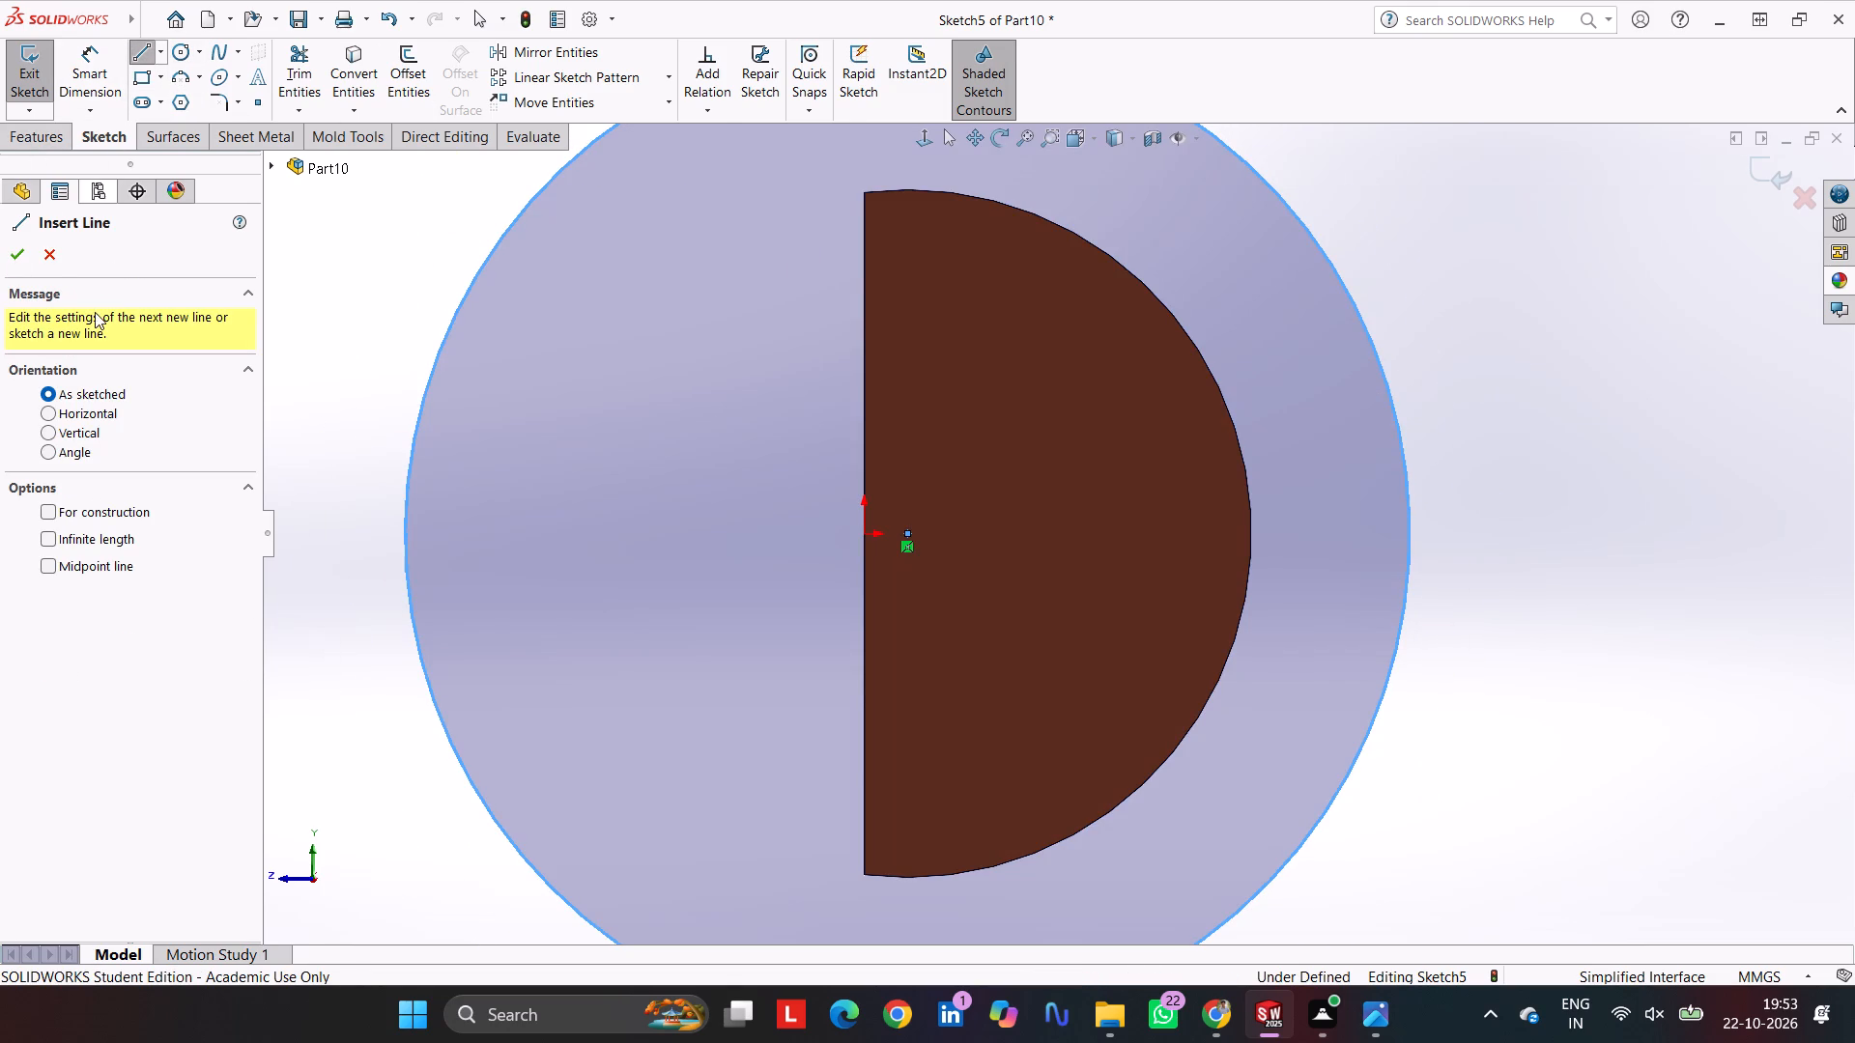
left_click(76, 427)
left_click(90, 534)
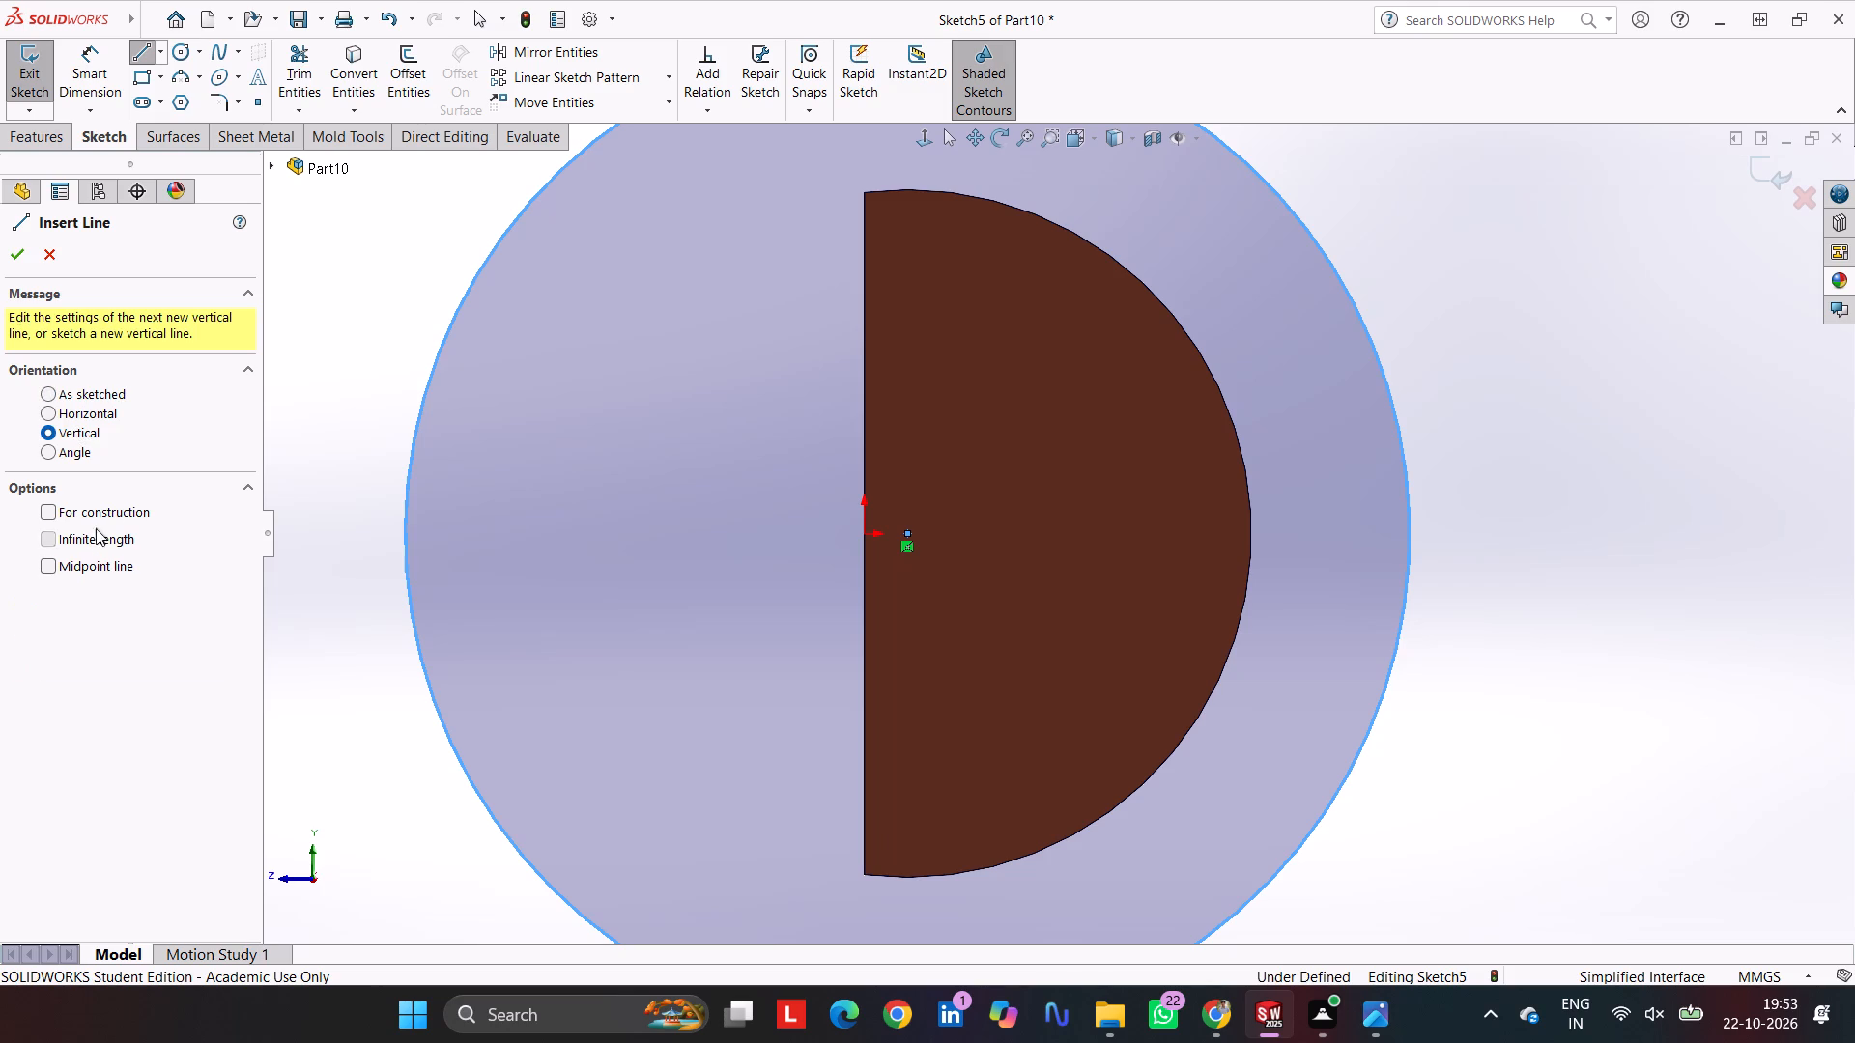
left_click(109, 509)
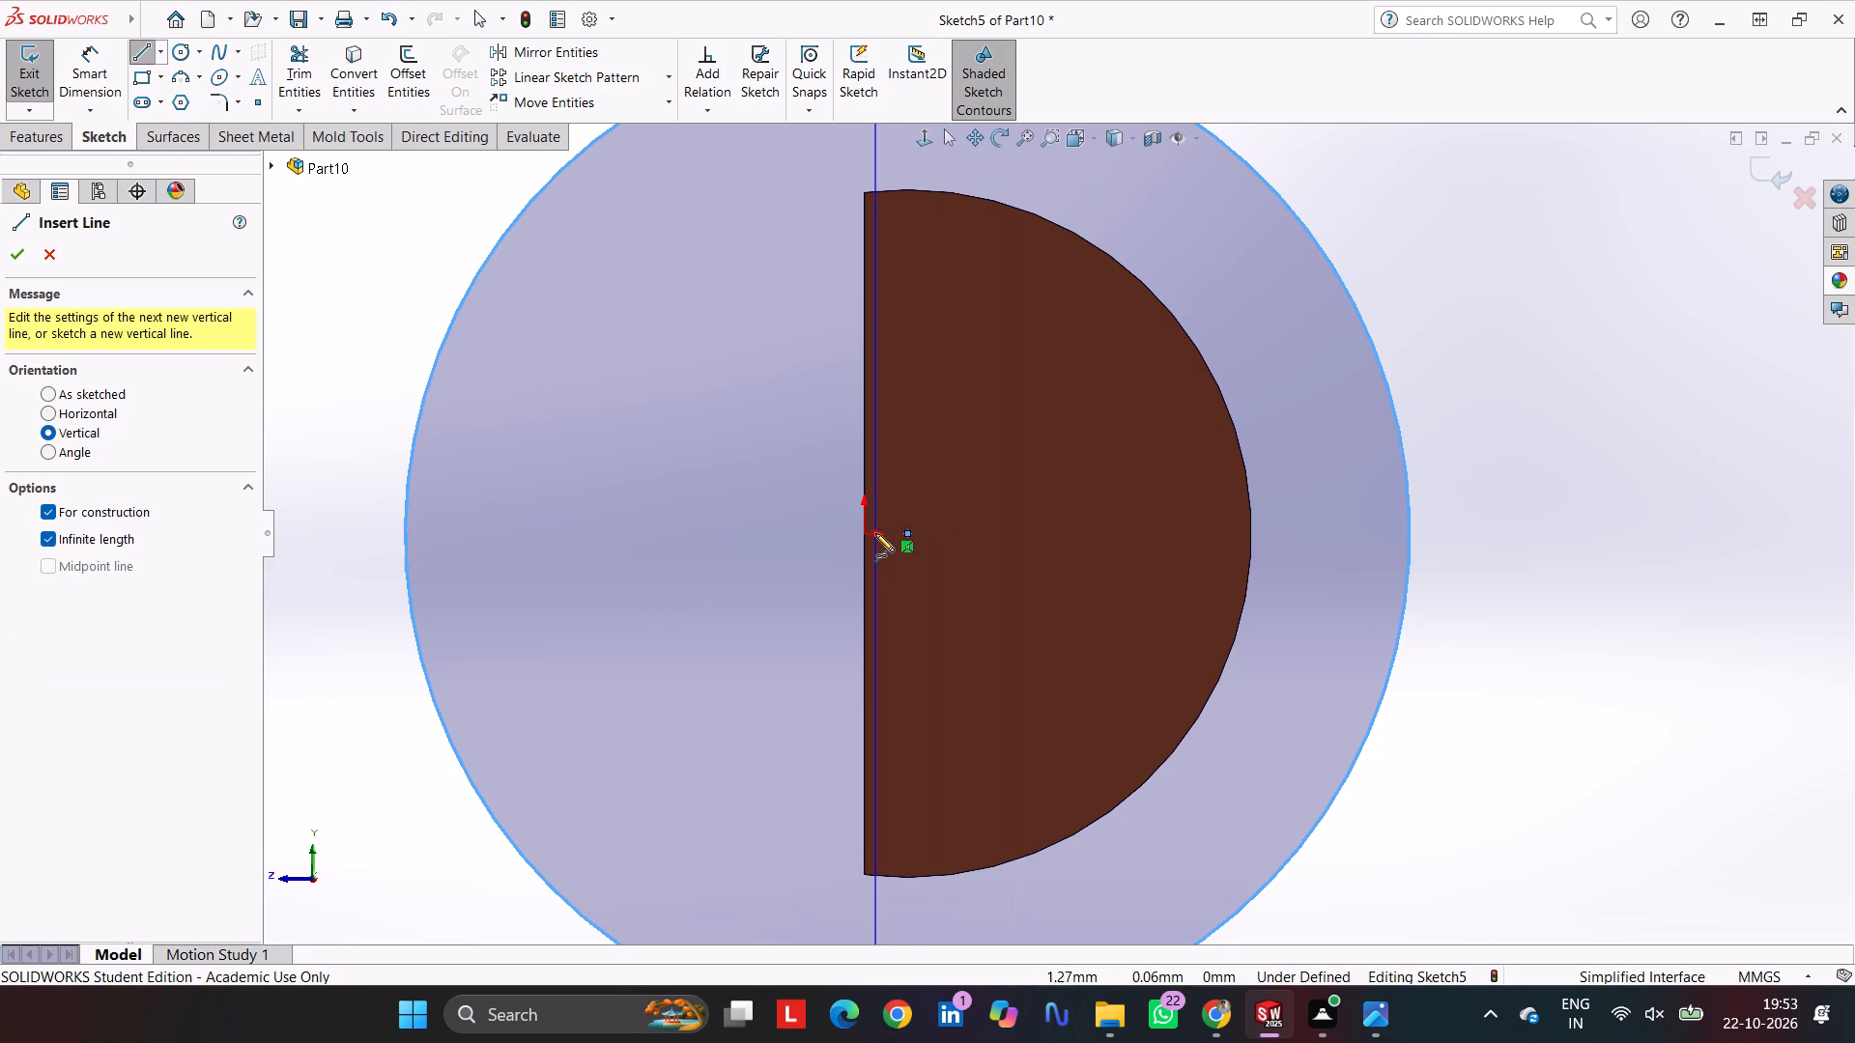
left_click(864, 533)
Dimension the circle's diameter as 47.5+47.5, giving 95 mm.
scroll(870, 465, "up", 2)
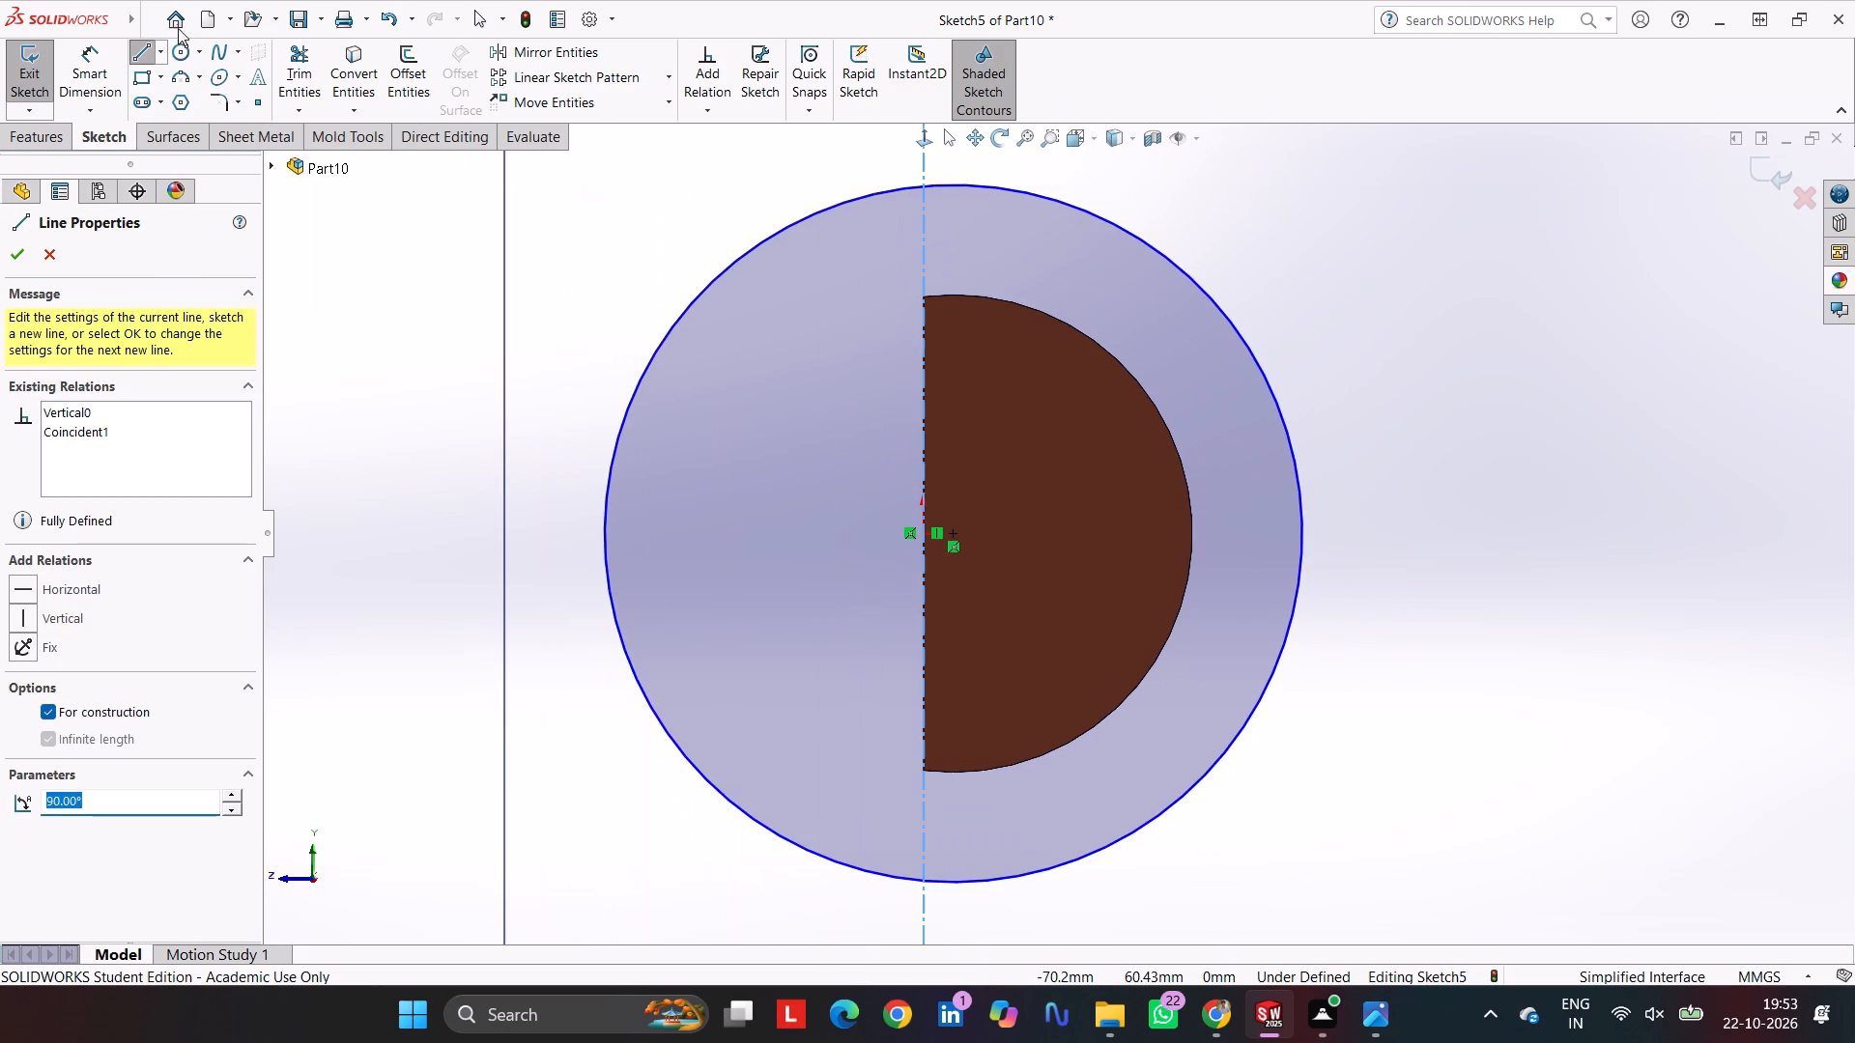
left_click(85, 58)
left_click(680, 324)
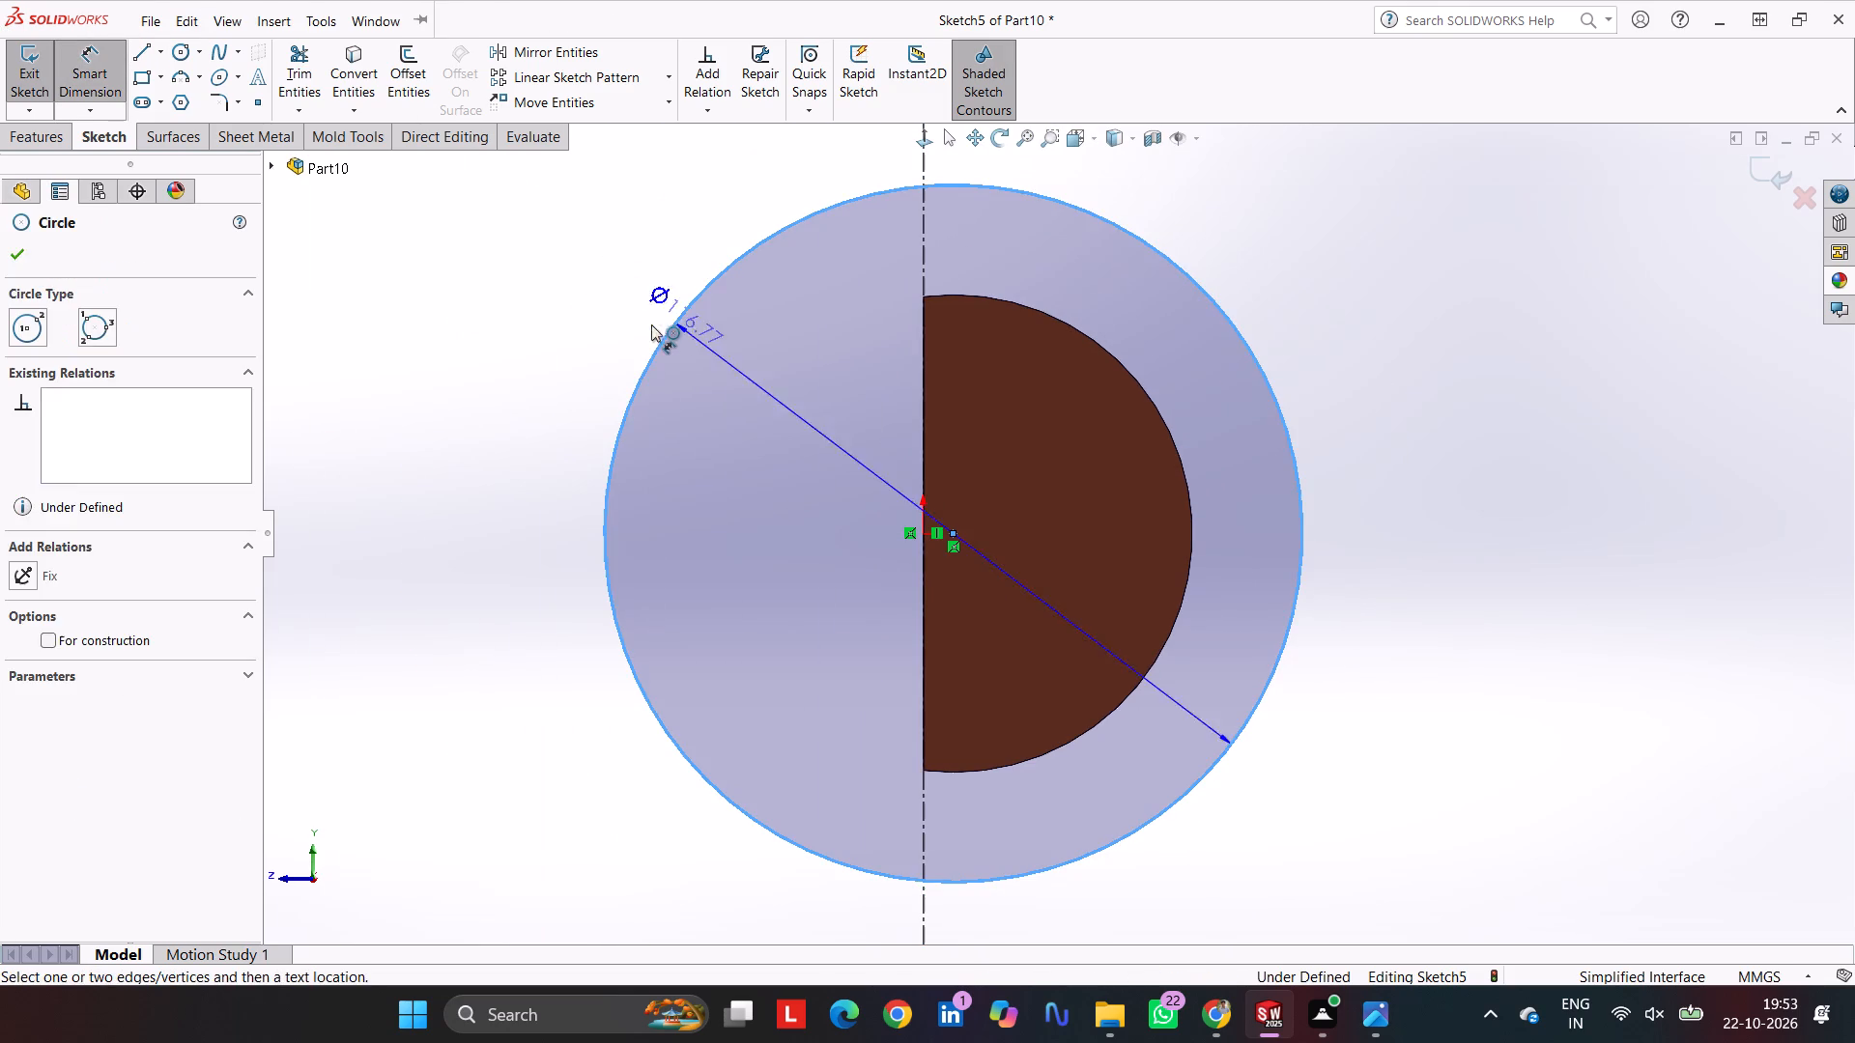
left_click(523, 322)
type("47.5+")
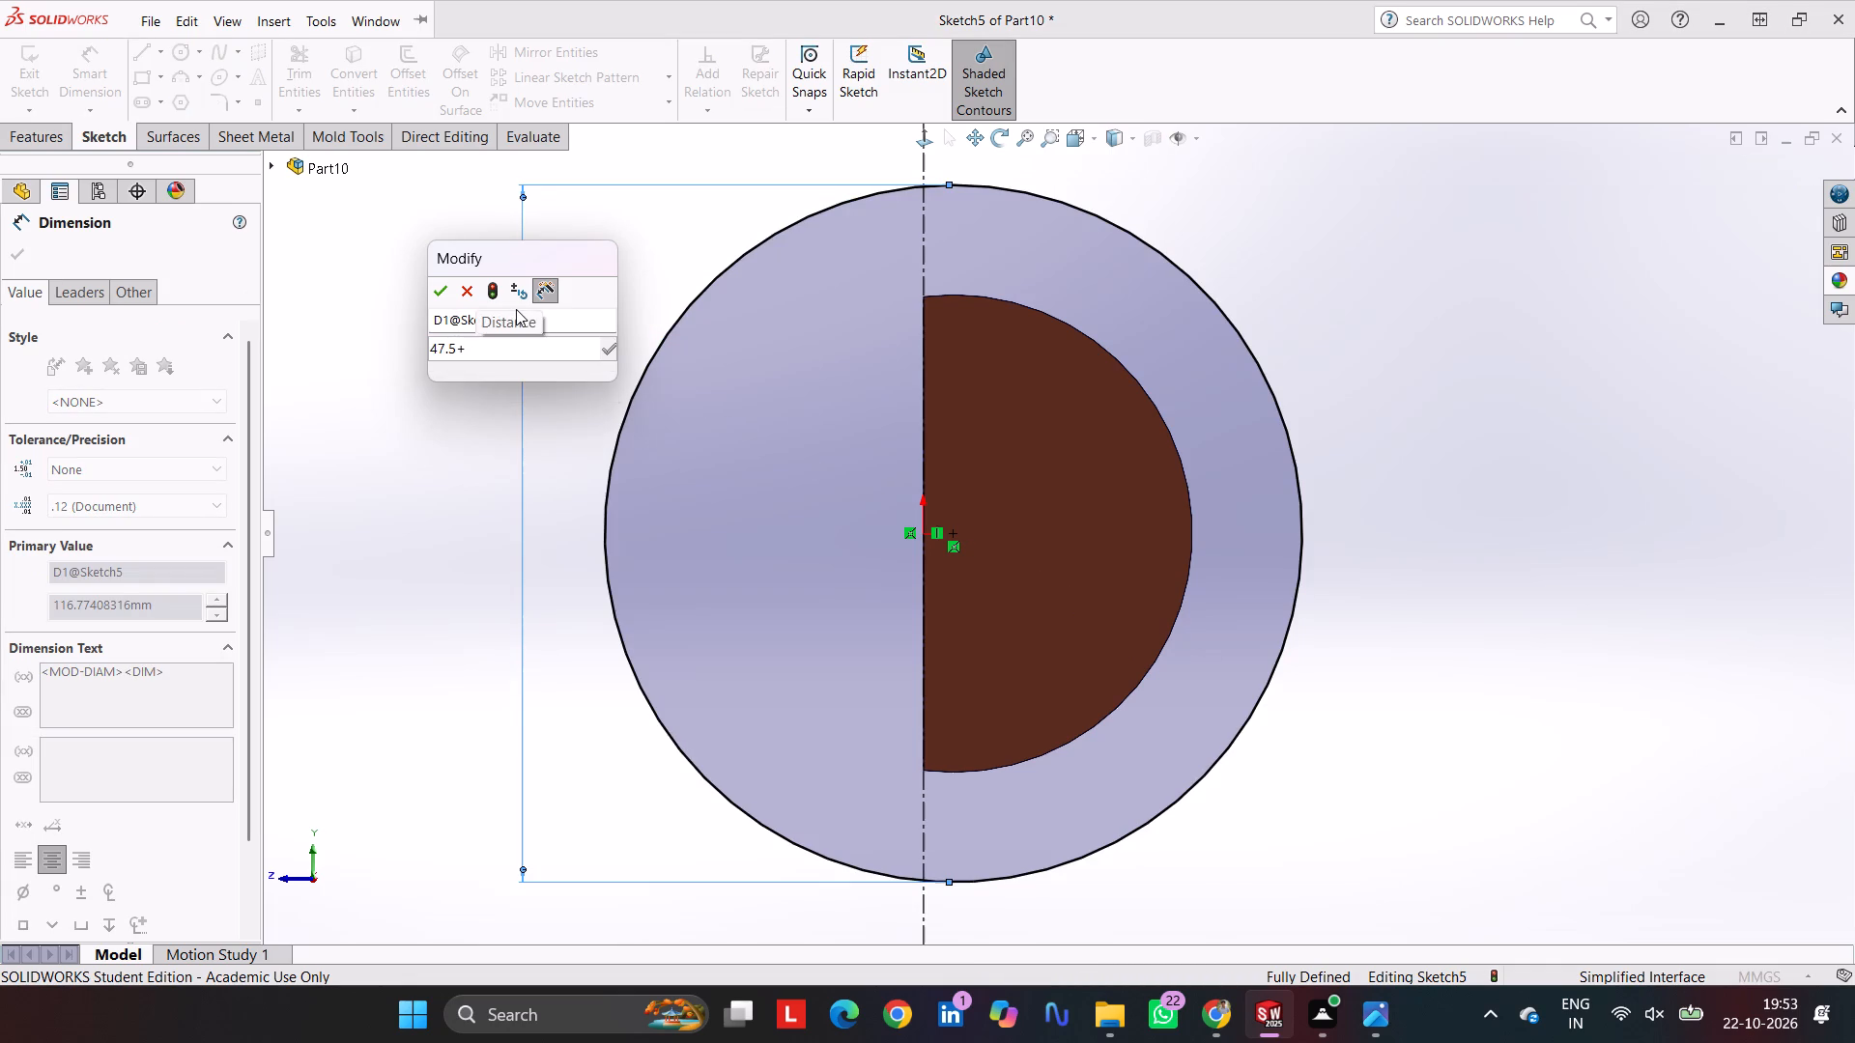
type("47.5")
key("Return")
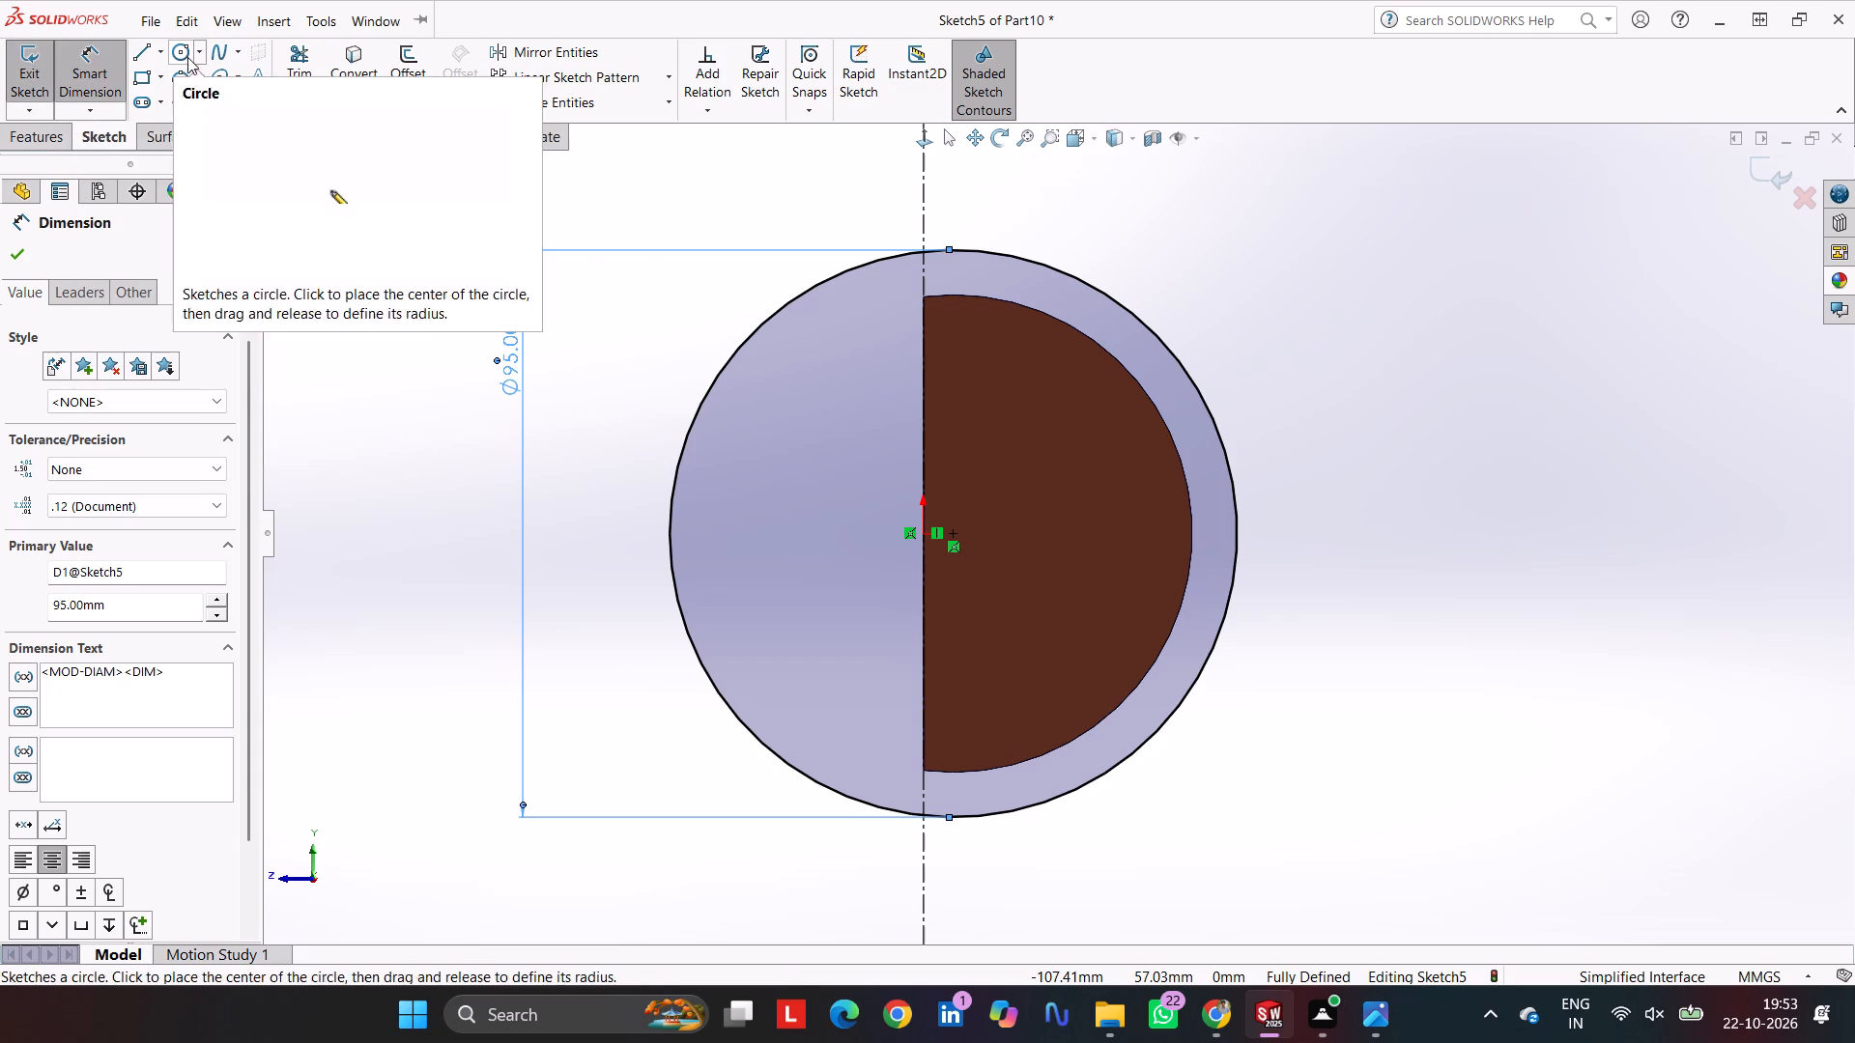
Trim away the circle portion beyond the flat side and close the remaining arc with a vertical line between its endpoints.
left_click(287, 48)
left_click_drag(772, 447, 648, 394)
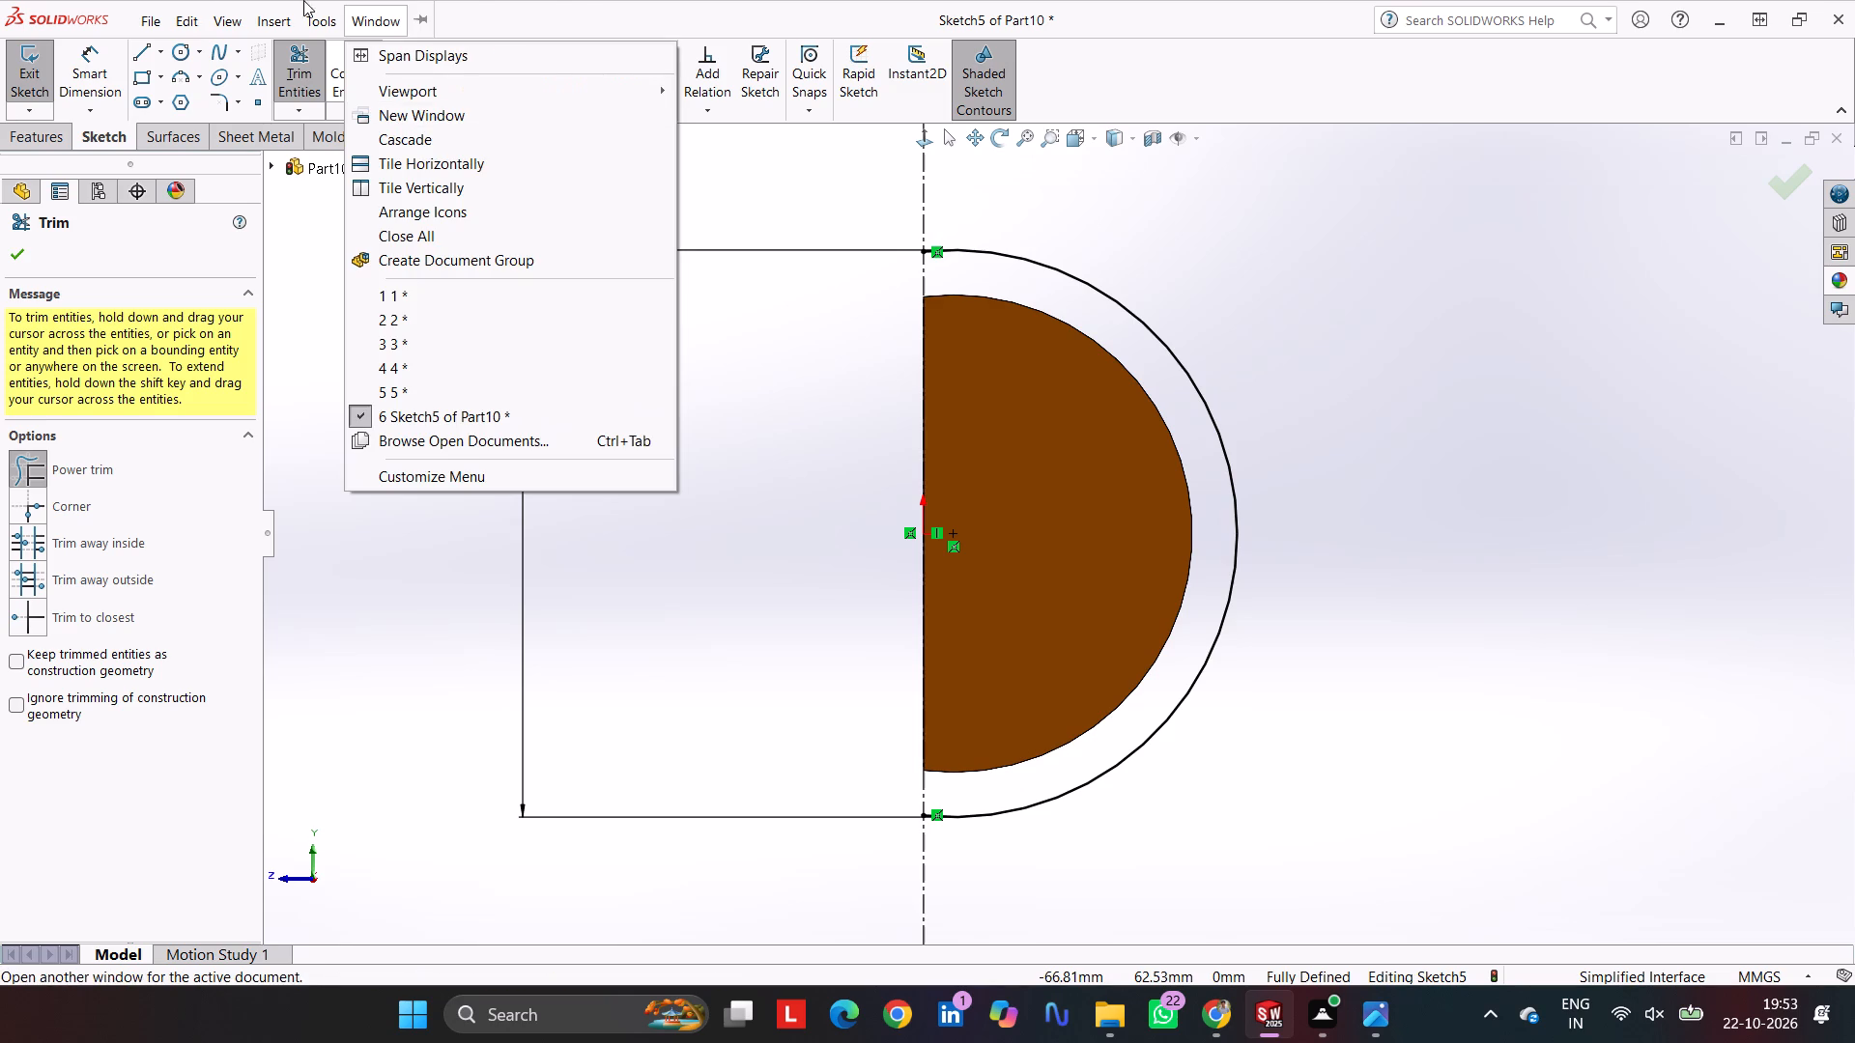
left_click(149, 58)
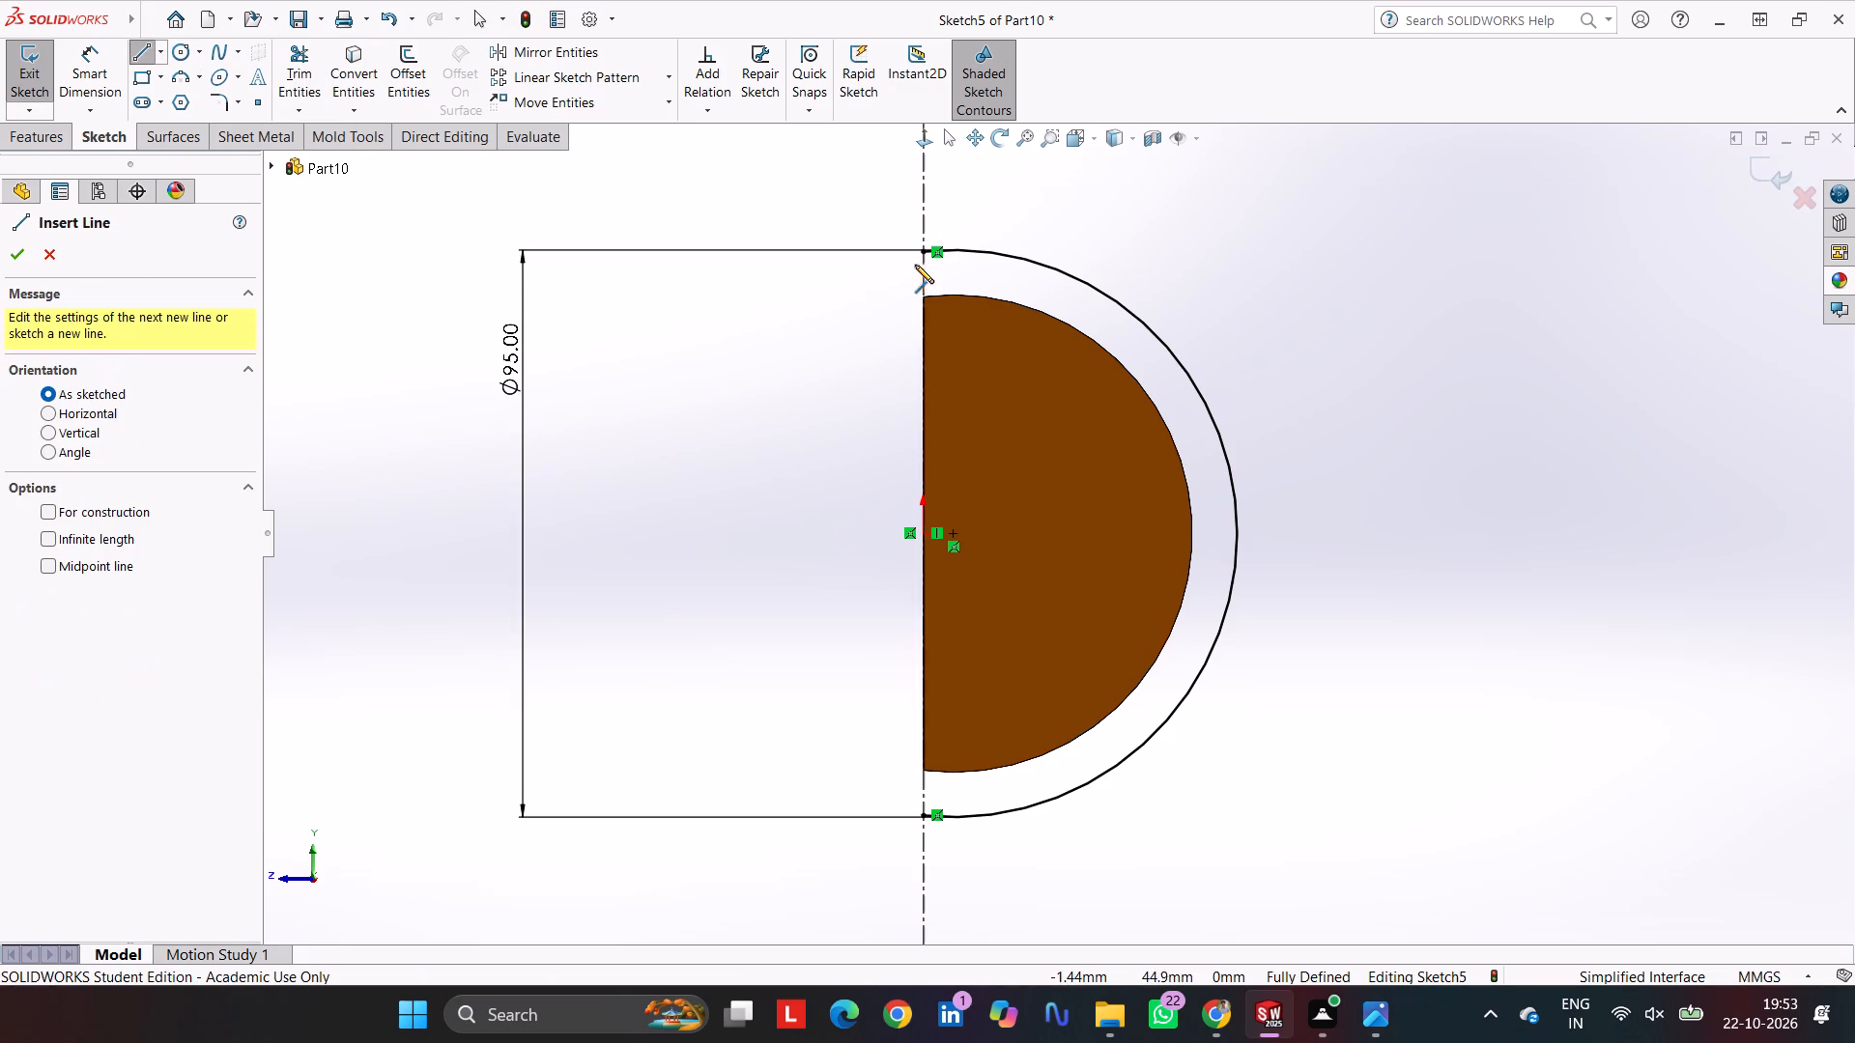
left_click(923, 252)
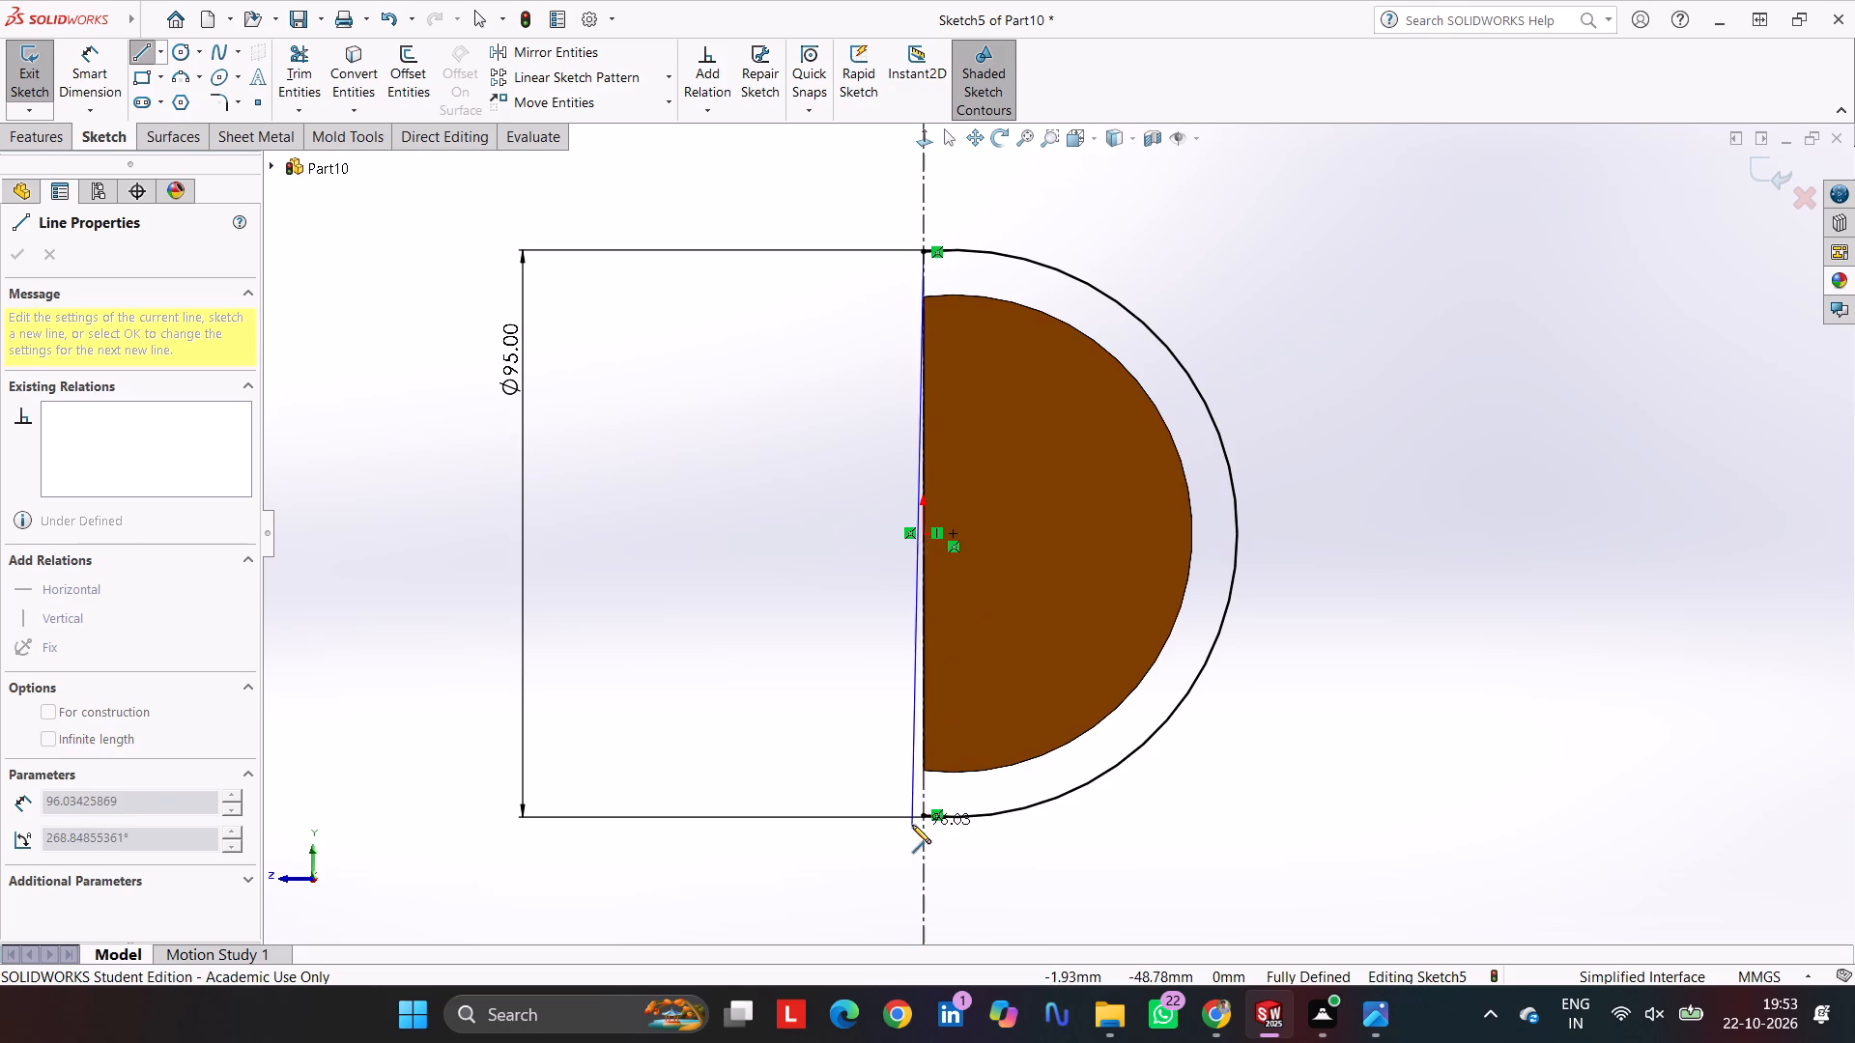
left_click(923, 820)
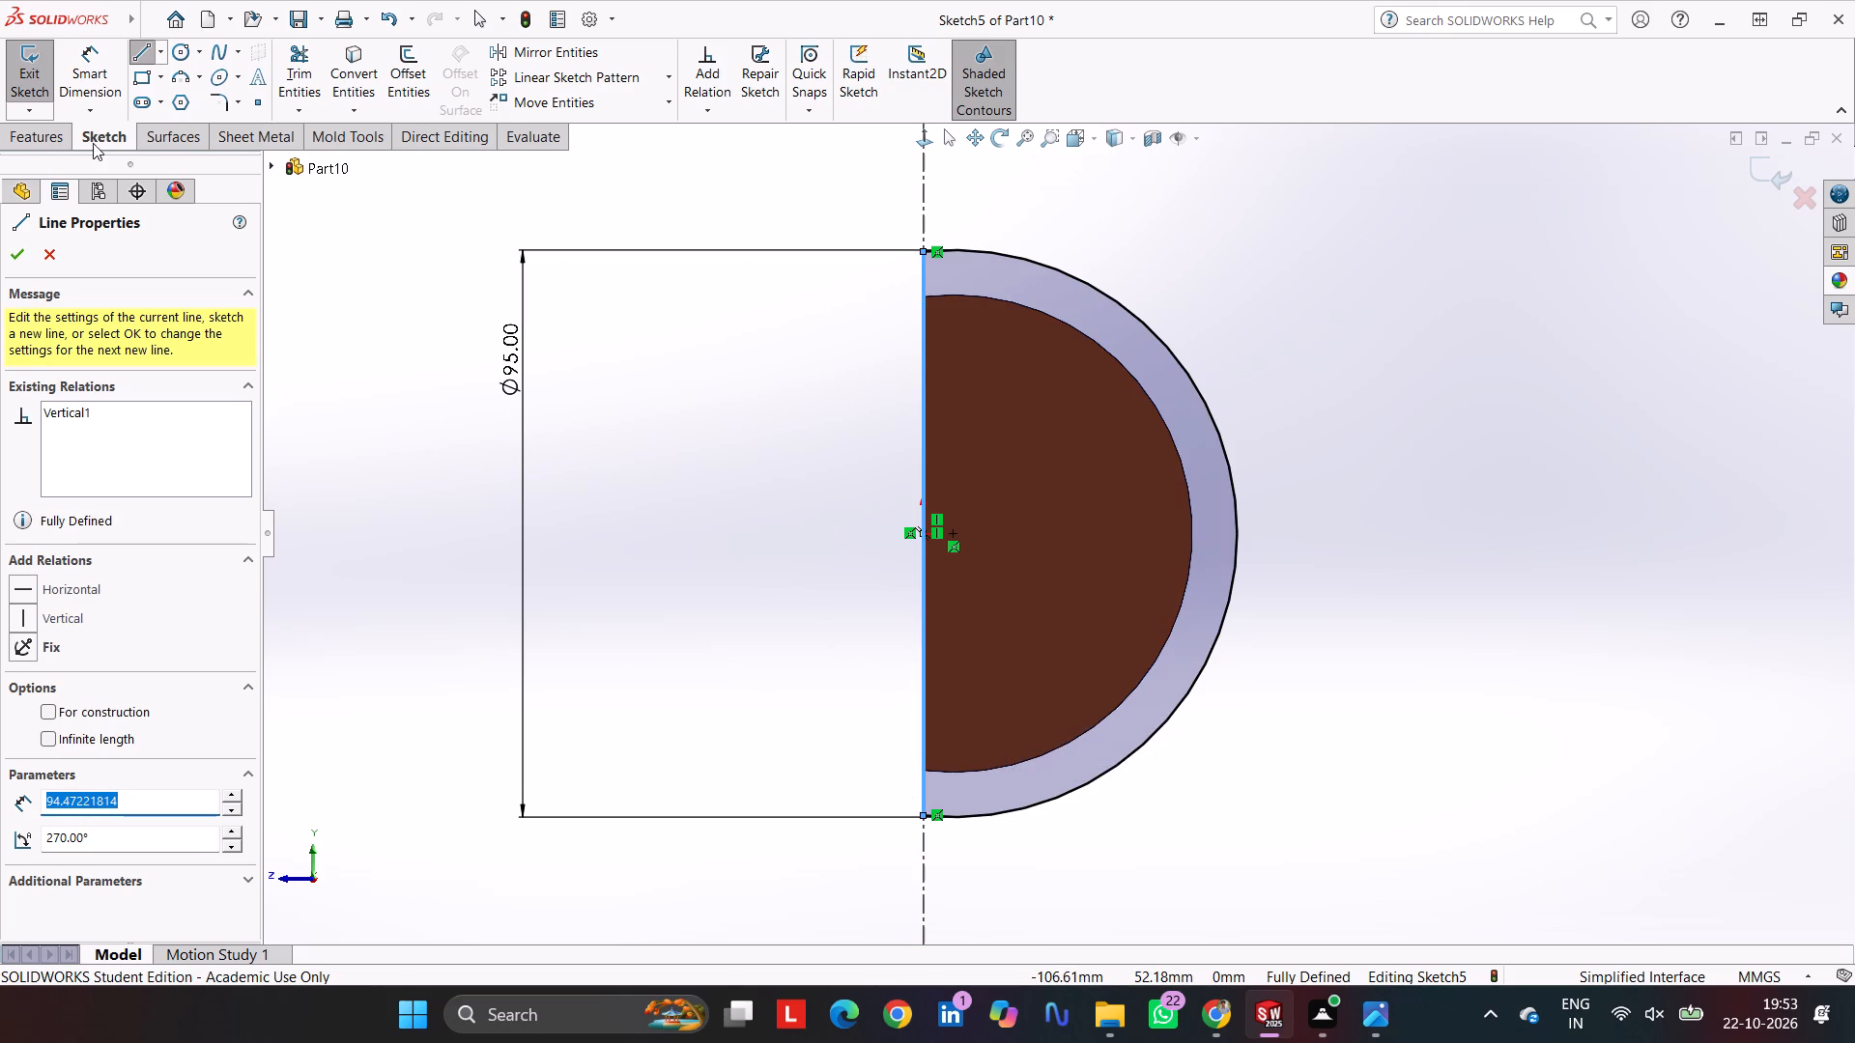
left_click(16, 254)
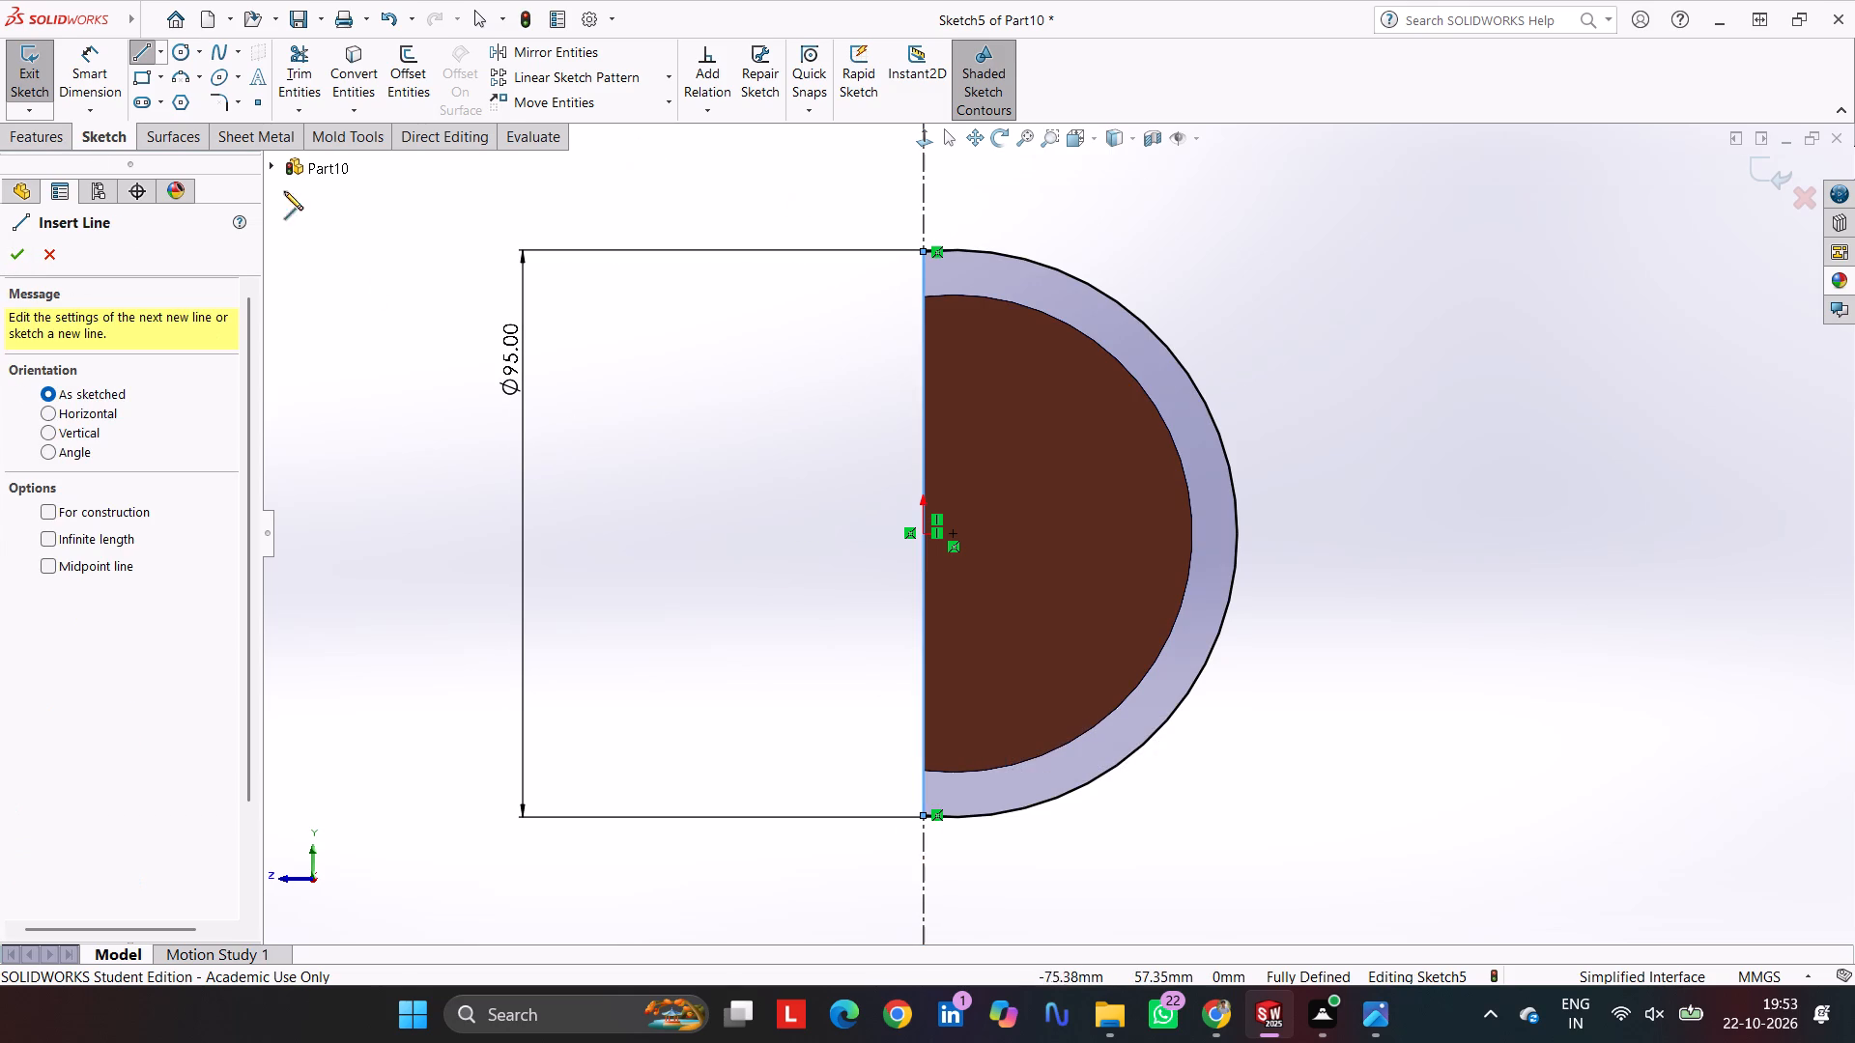
left_click(19, 253)
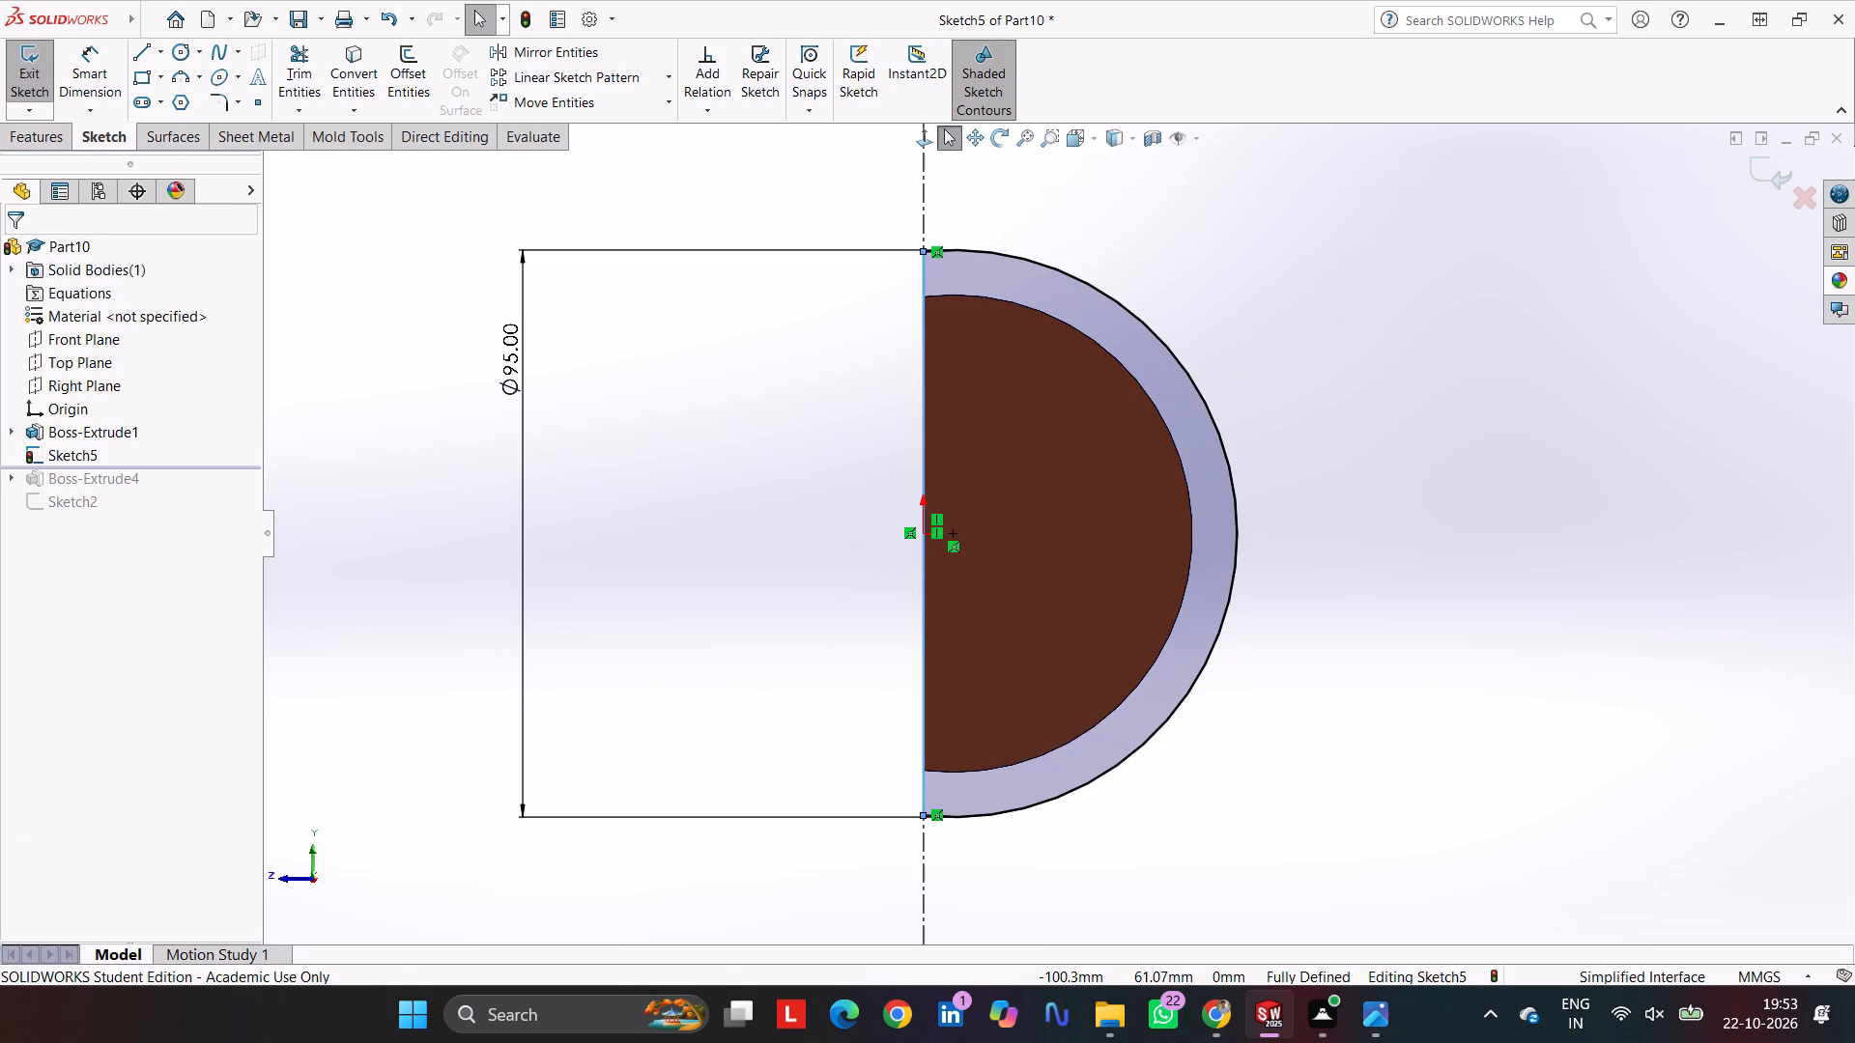
left_click(576, 218)
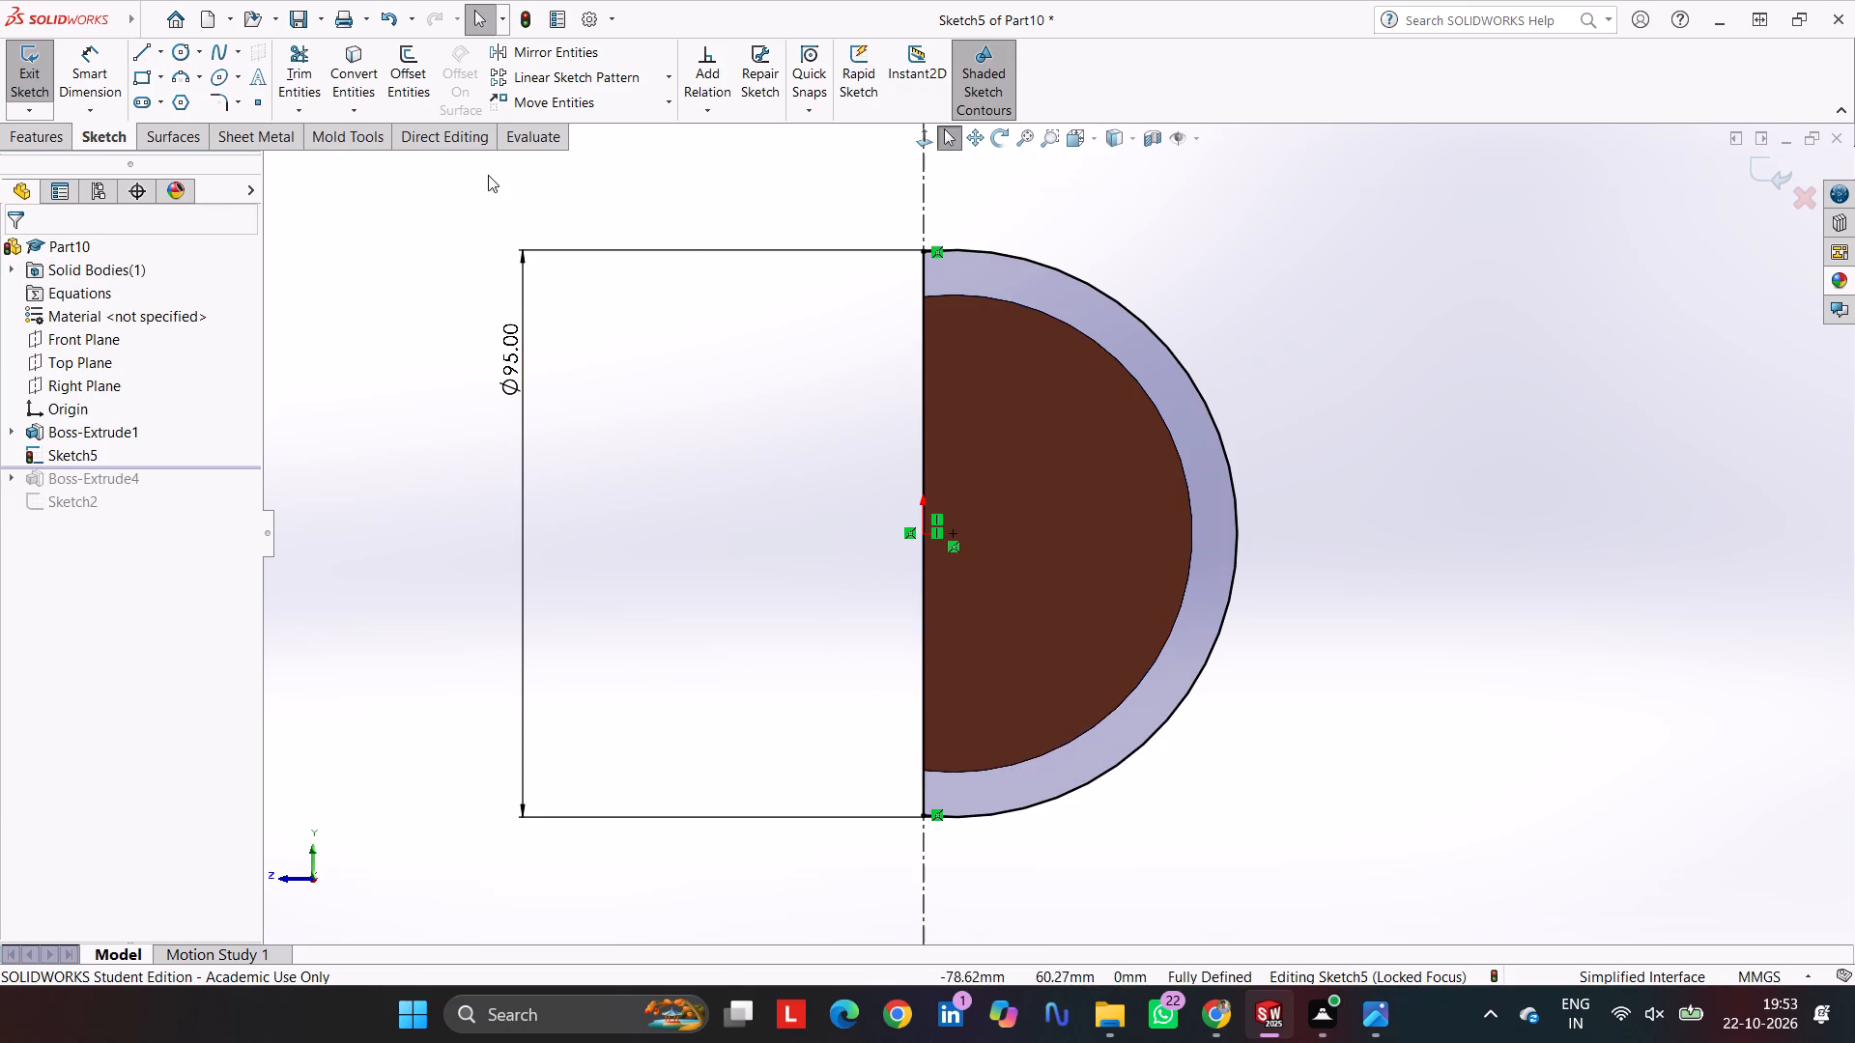
Extrude the closed 95 mm profile outward from the end face by 8 mm, blind and merged with the body.
left_click(37, 135)
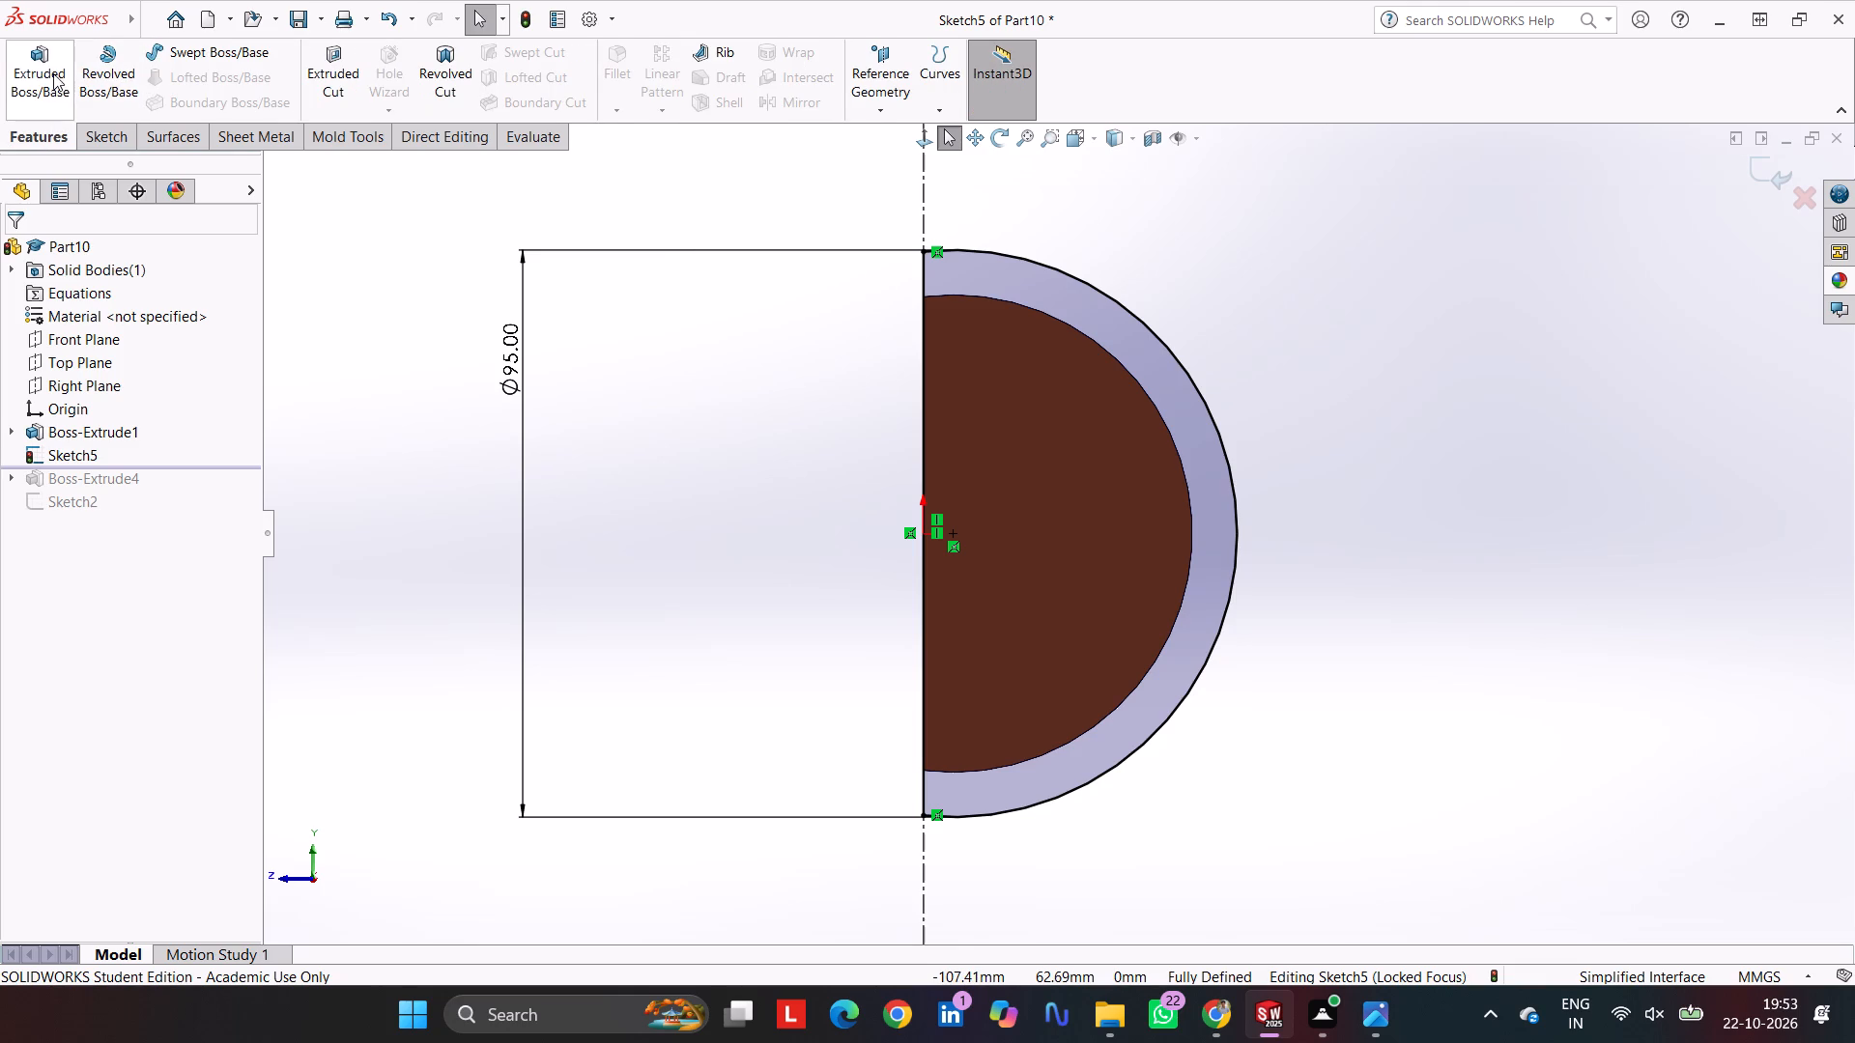
left_click(53, 73)
scroll(431, 212, "up", 1)
middle_click_drag(445, 231, 508, 298)
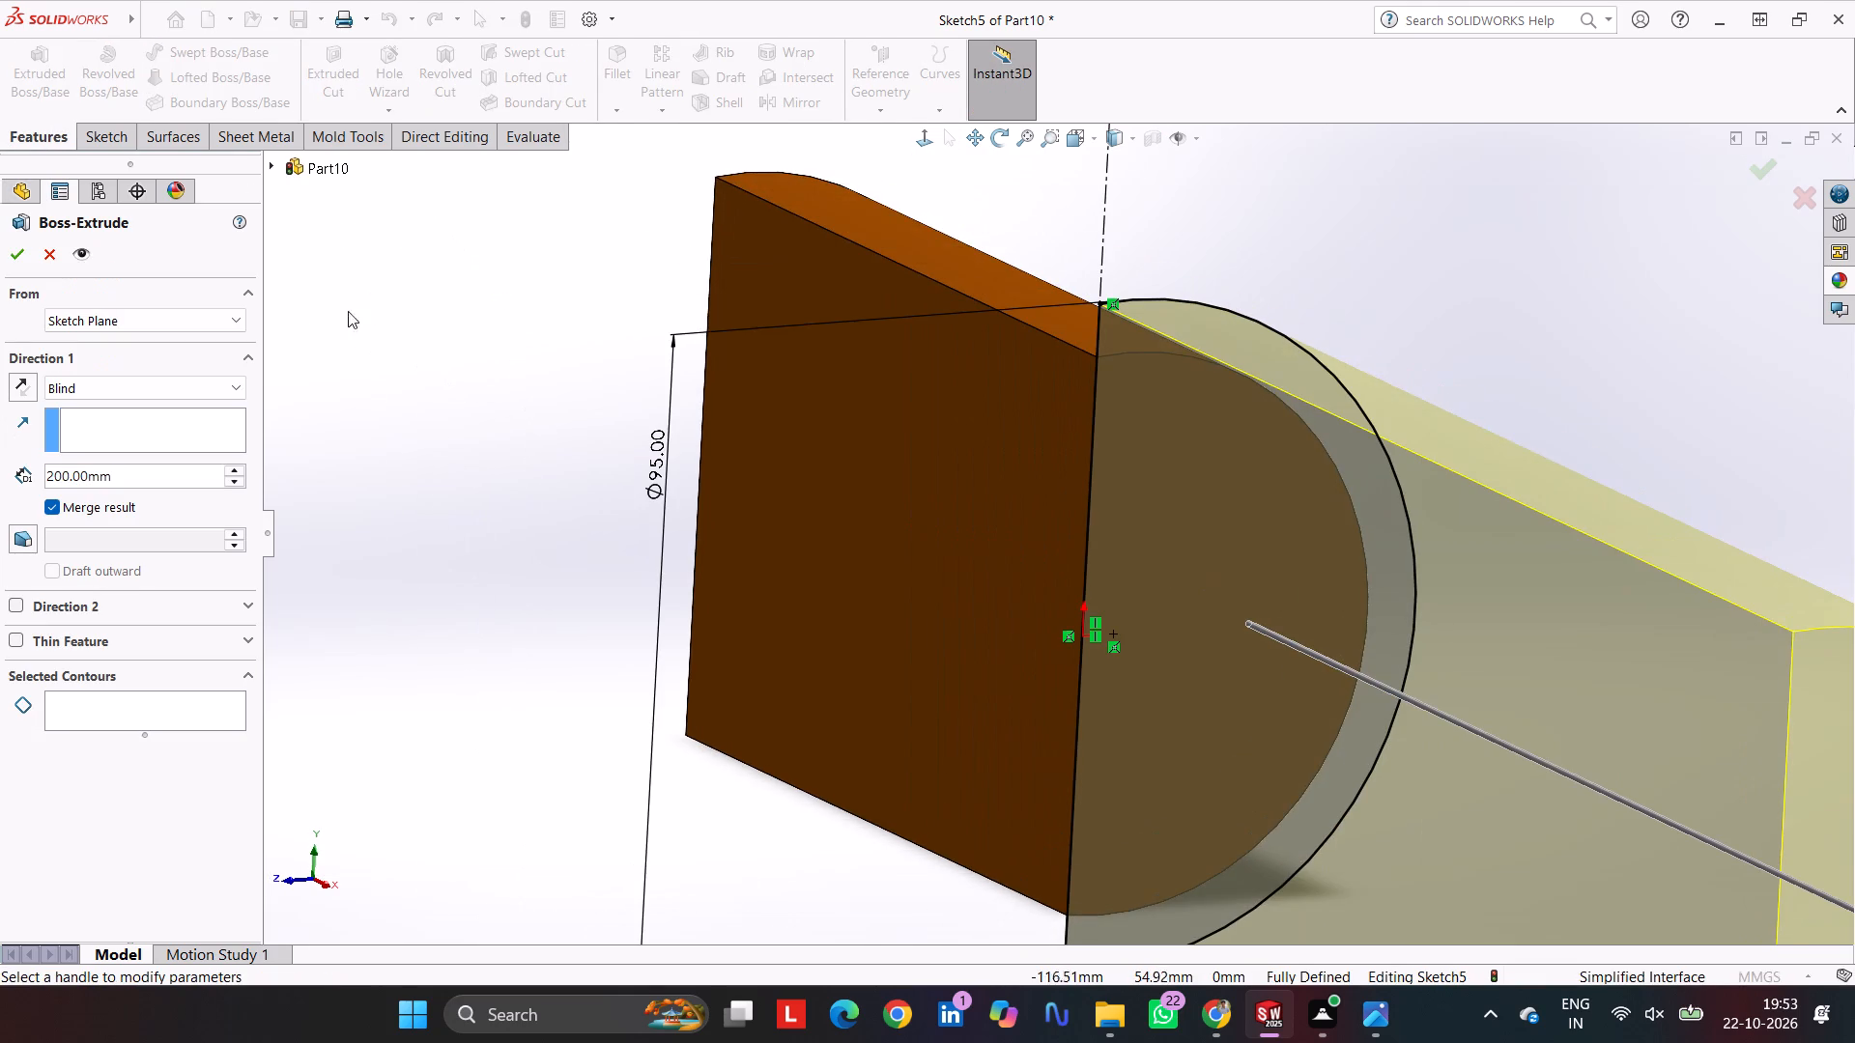
left_click(152, 482)
left_click_drag(153, 480, 14, 482)
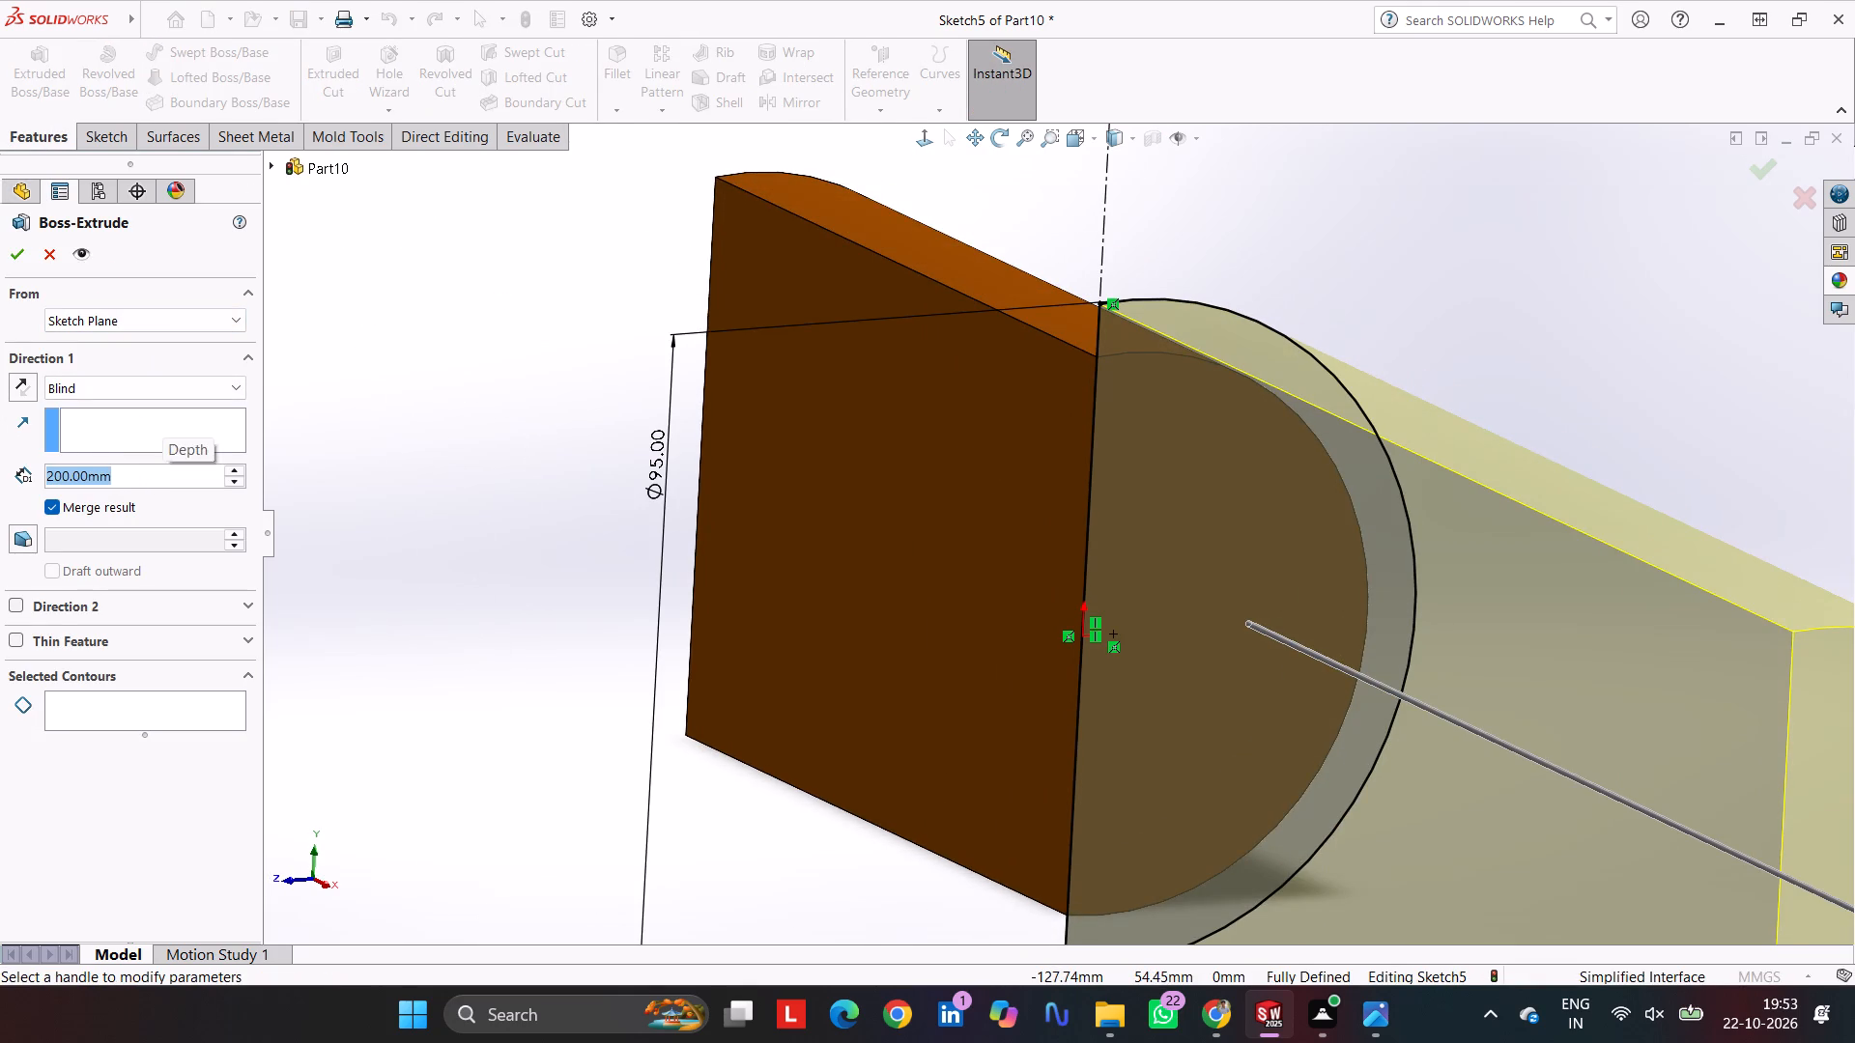
left_click_drag(14, 482, 2, 482)
key("8")
key("Return")
key("Return")
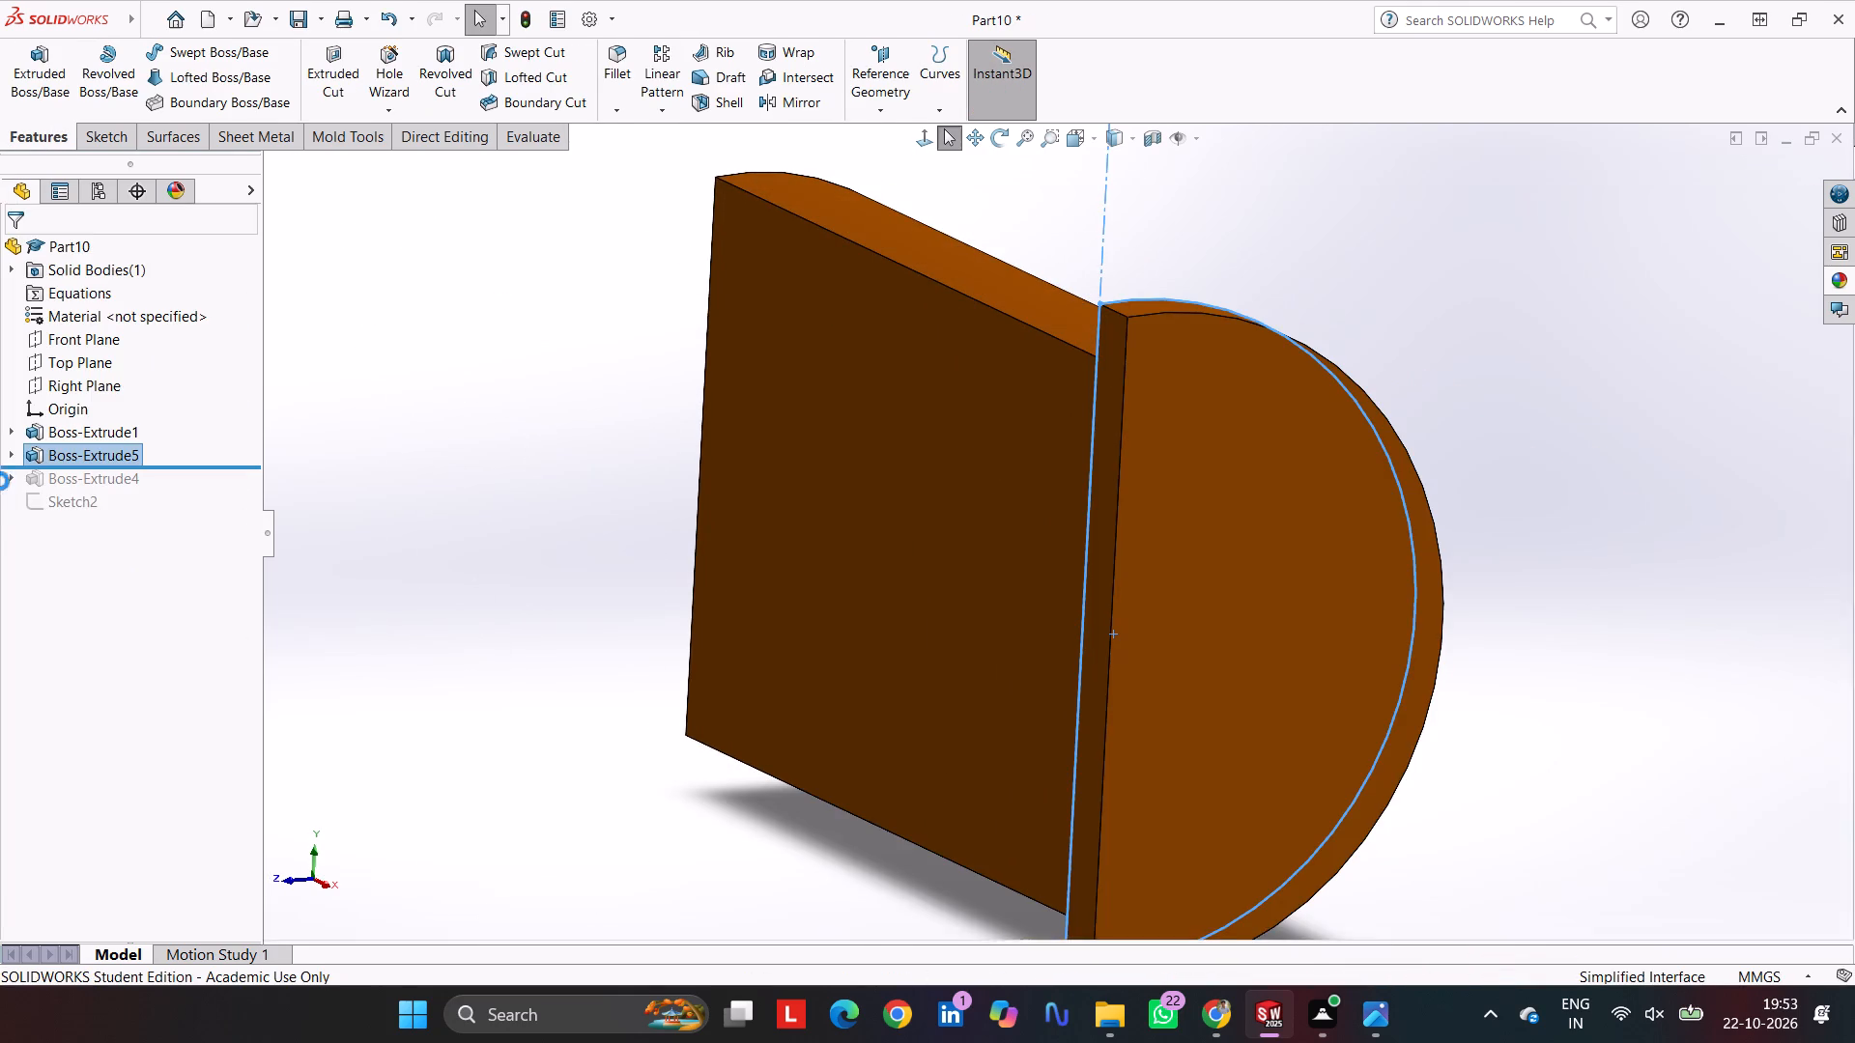
left_click(490, 423)
Roll the model history forward past Boss-Extrude4 and Sketch2 to the end, and rebuild the part.
middle_click_drag(654, 428, 696, 416)
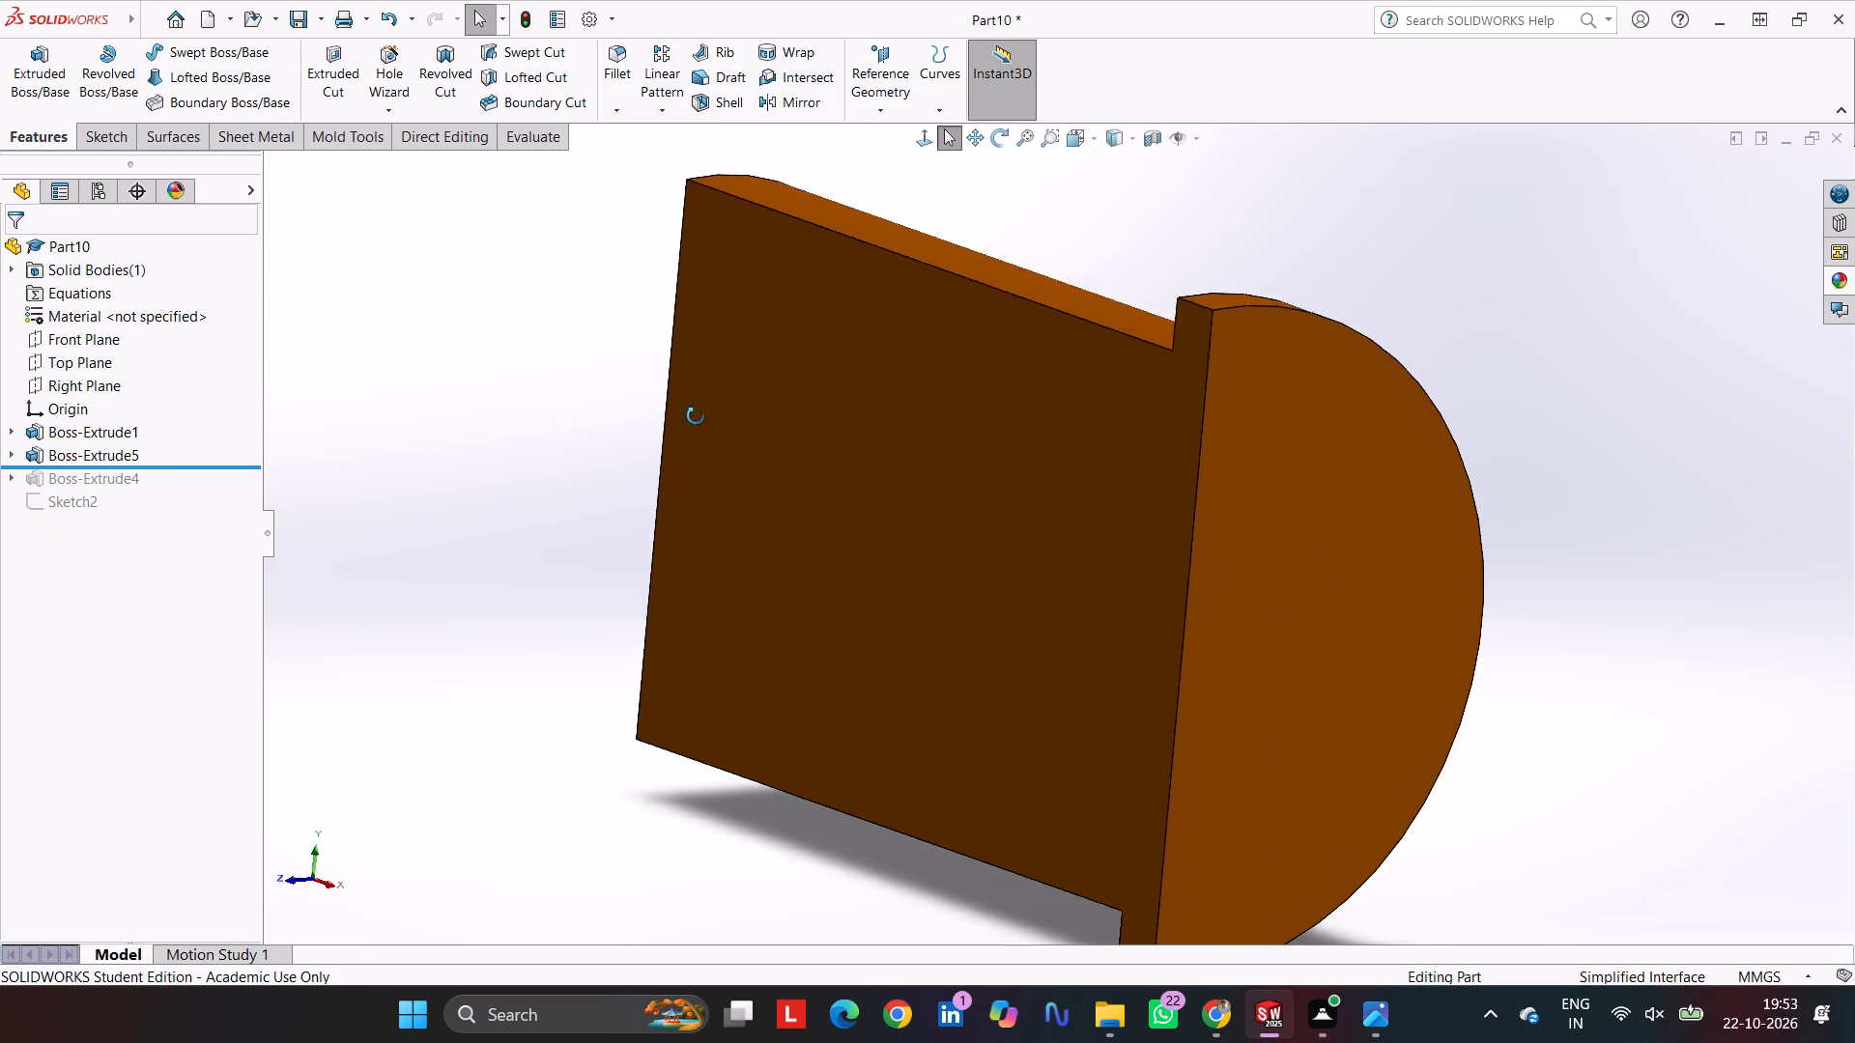
middle_click_drag(696, 416, 711, 410)
left_click_drag(225, 469, 223, 561)
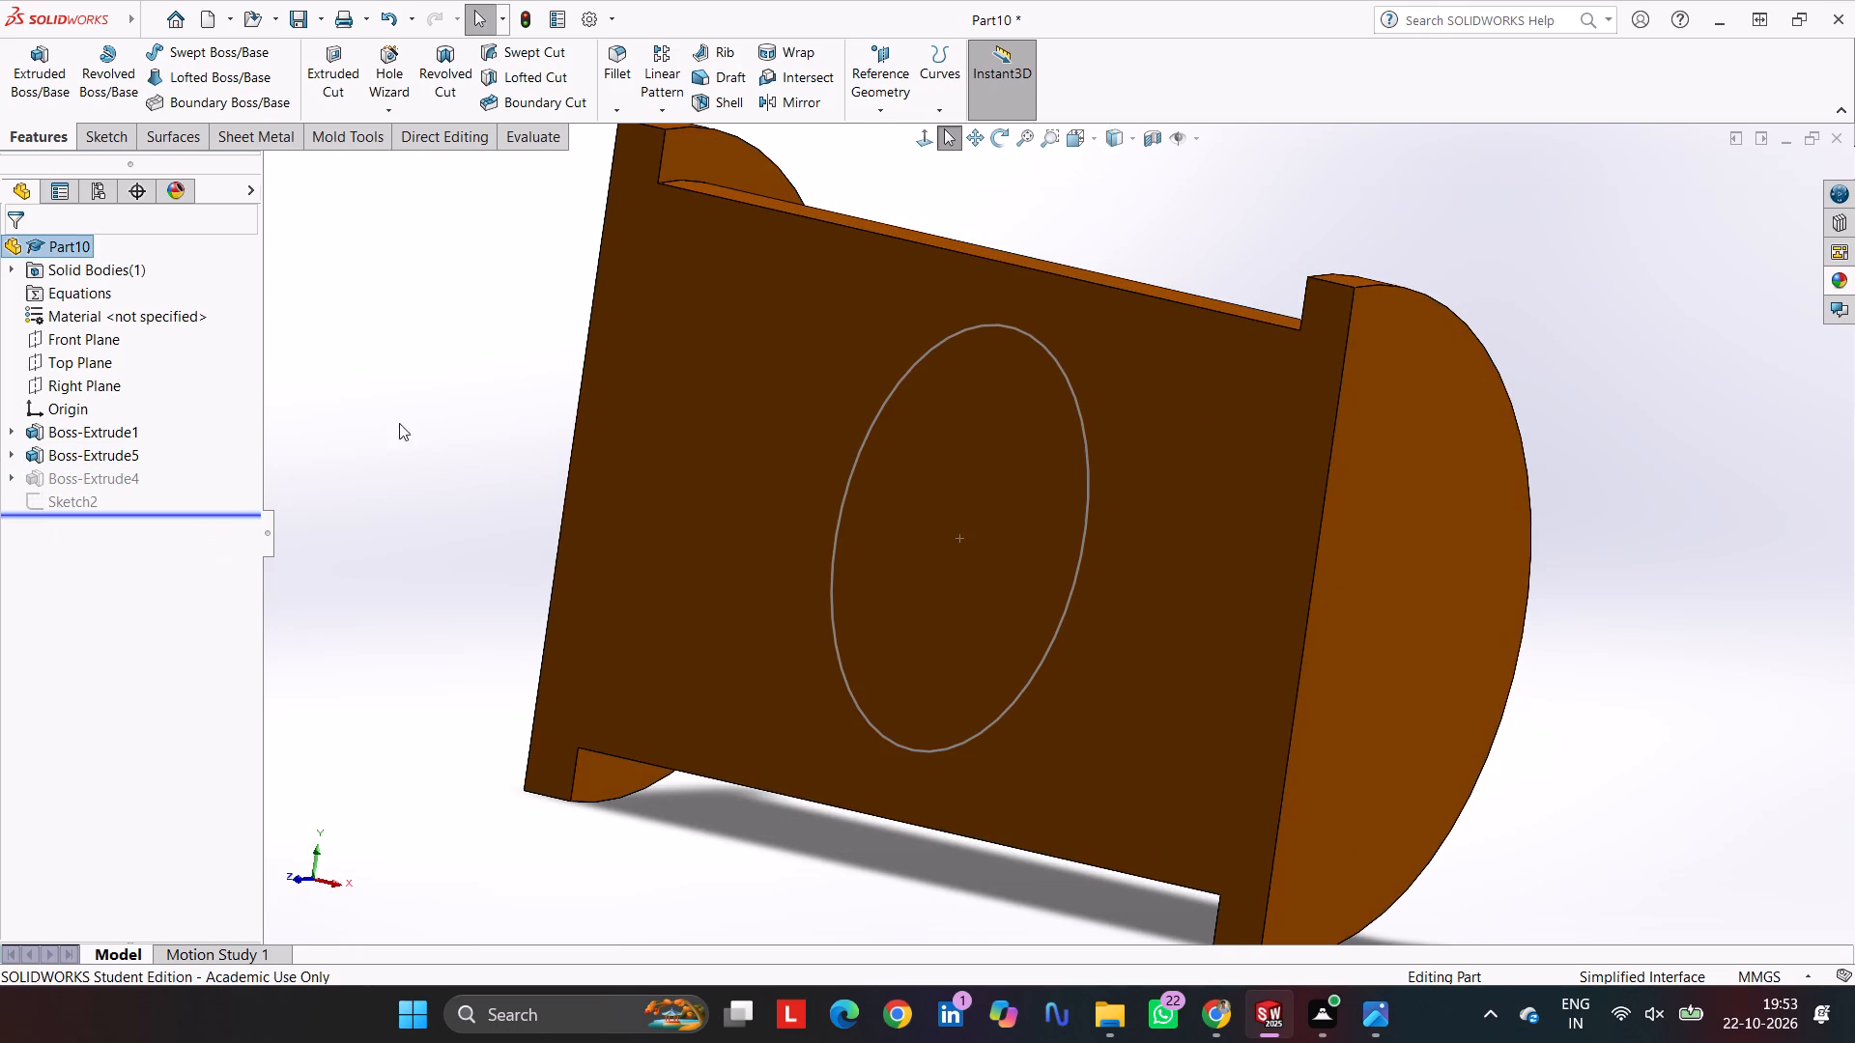
left_click(477, 348)
left_click(532, 13)
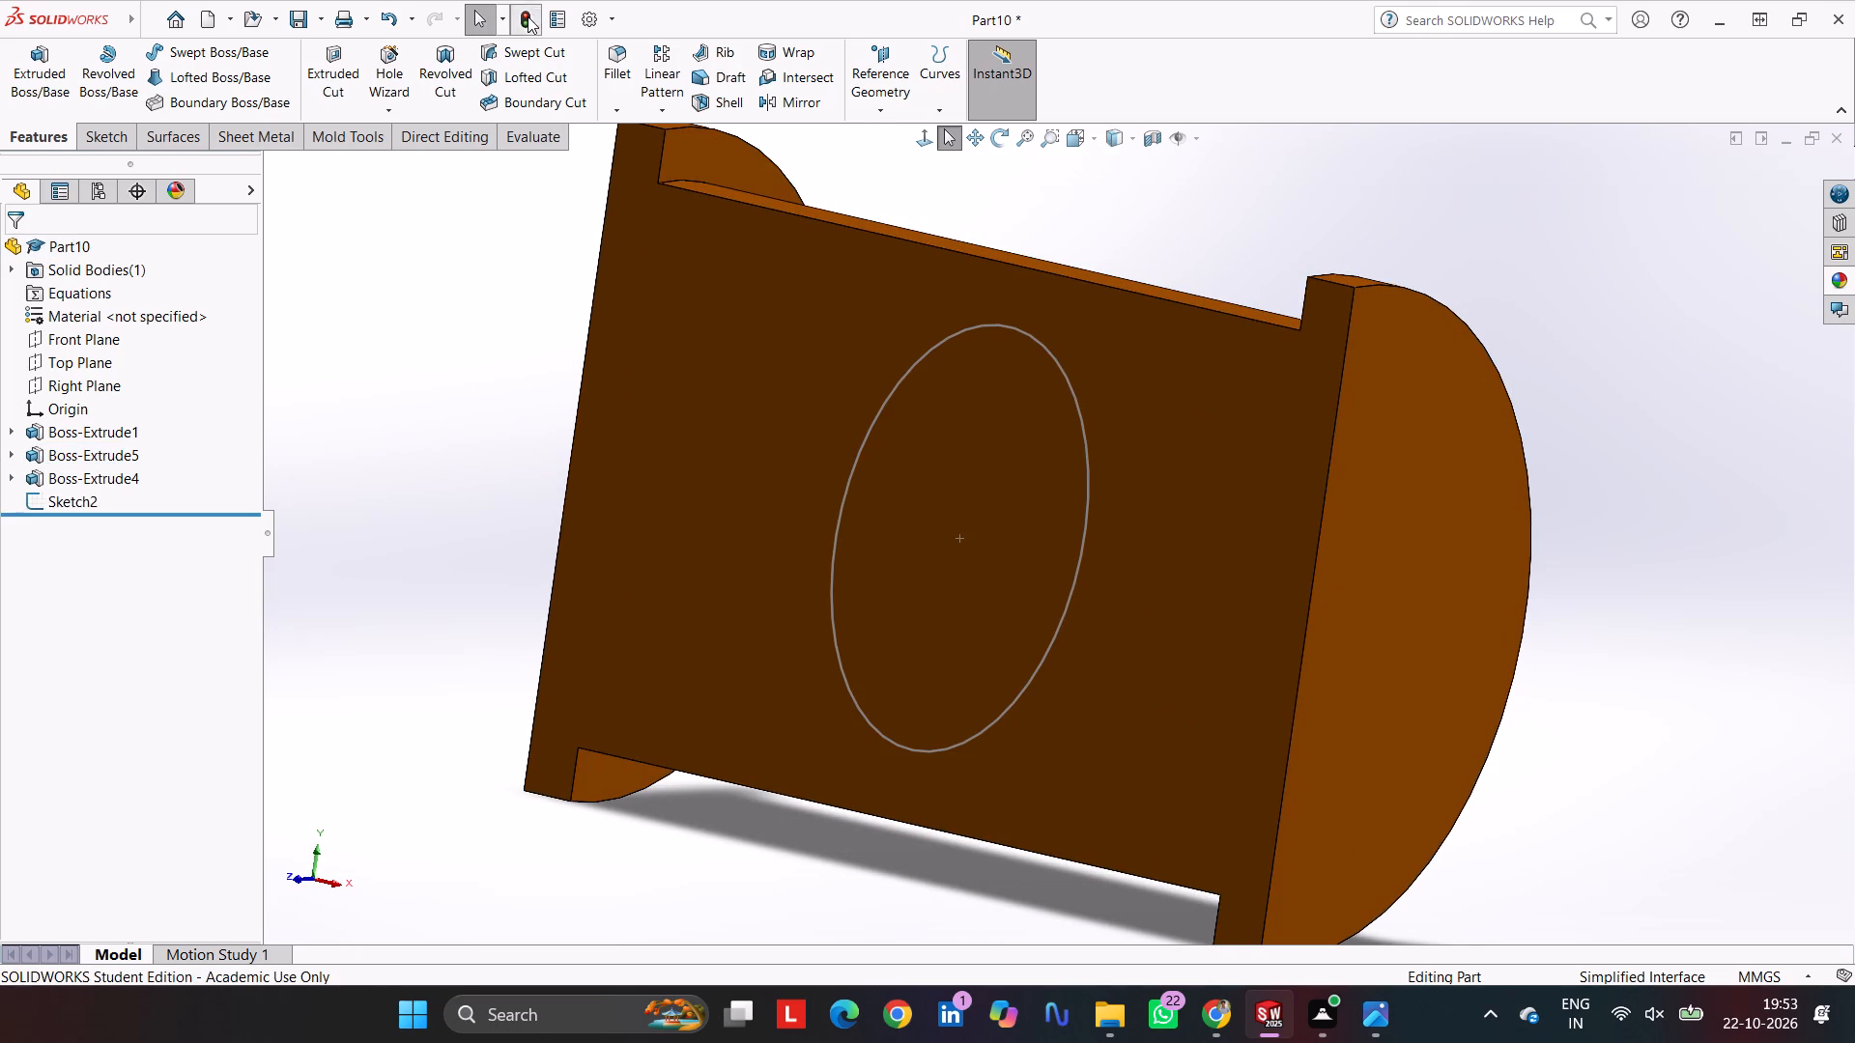
left_click(528, 16)
left_click(485, 373)
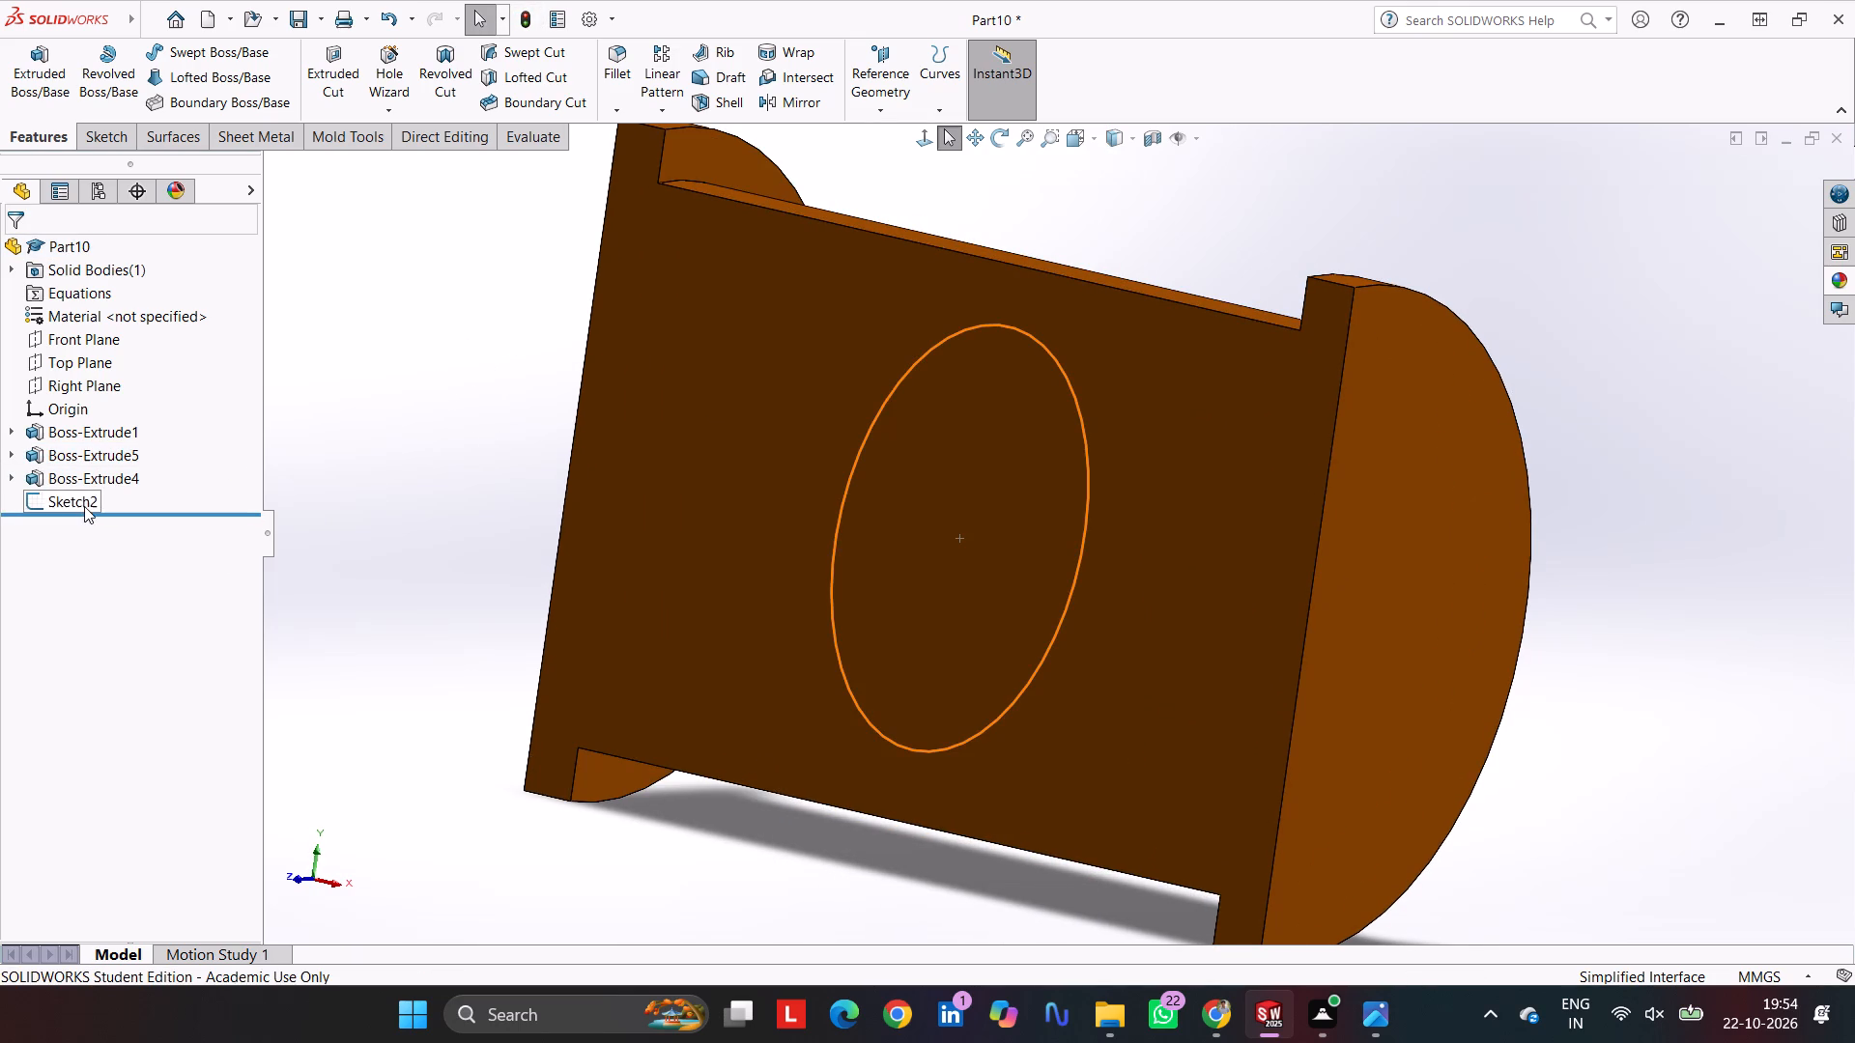
Cut the half-cylinder's bore from Sketch2's 60 mm circle using a mid-plane extruded cut 200 mm deep.
left_click(84, 506)
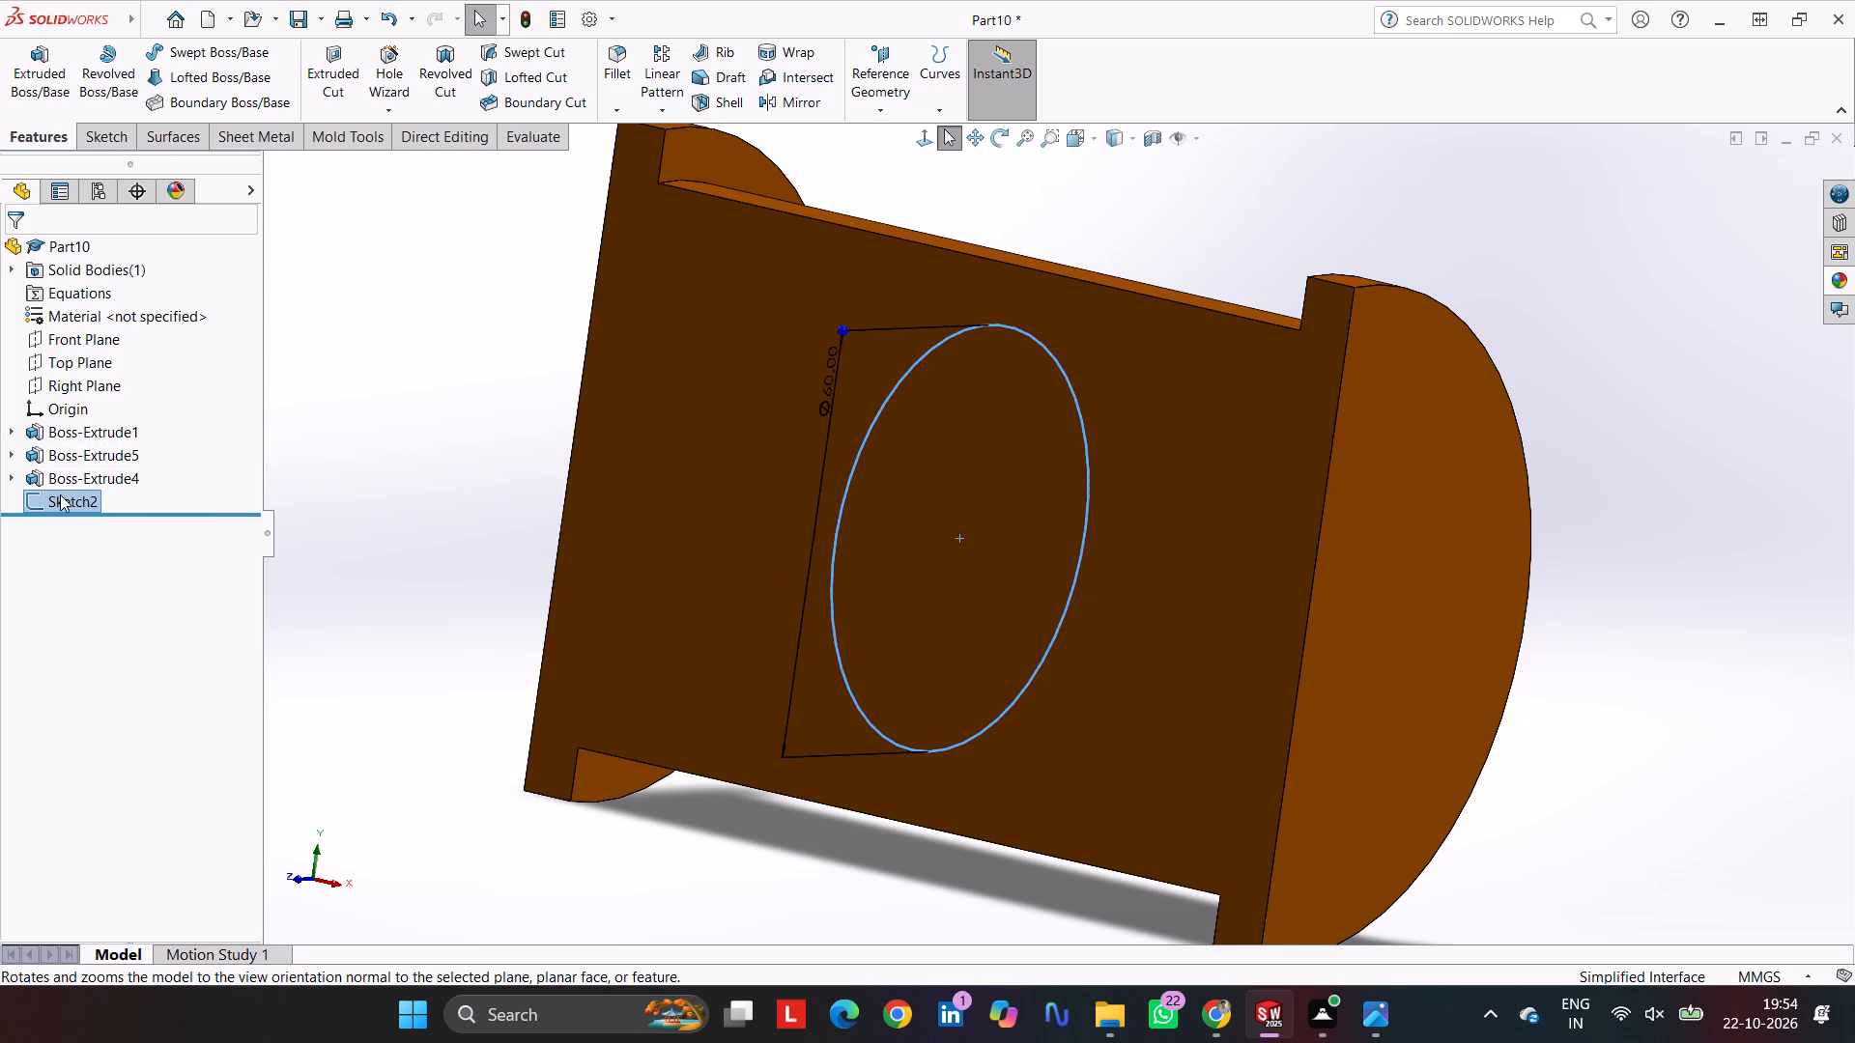
left_click(60, 494)
left_click(88, 440)
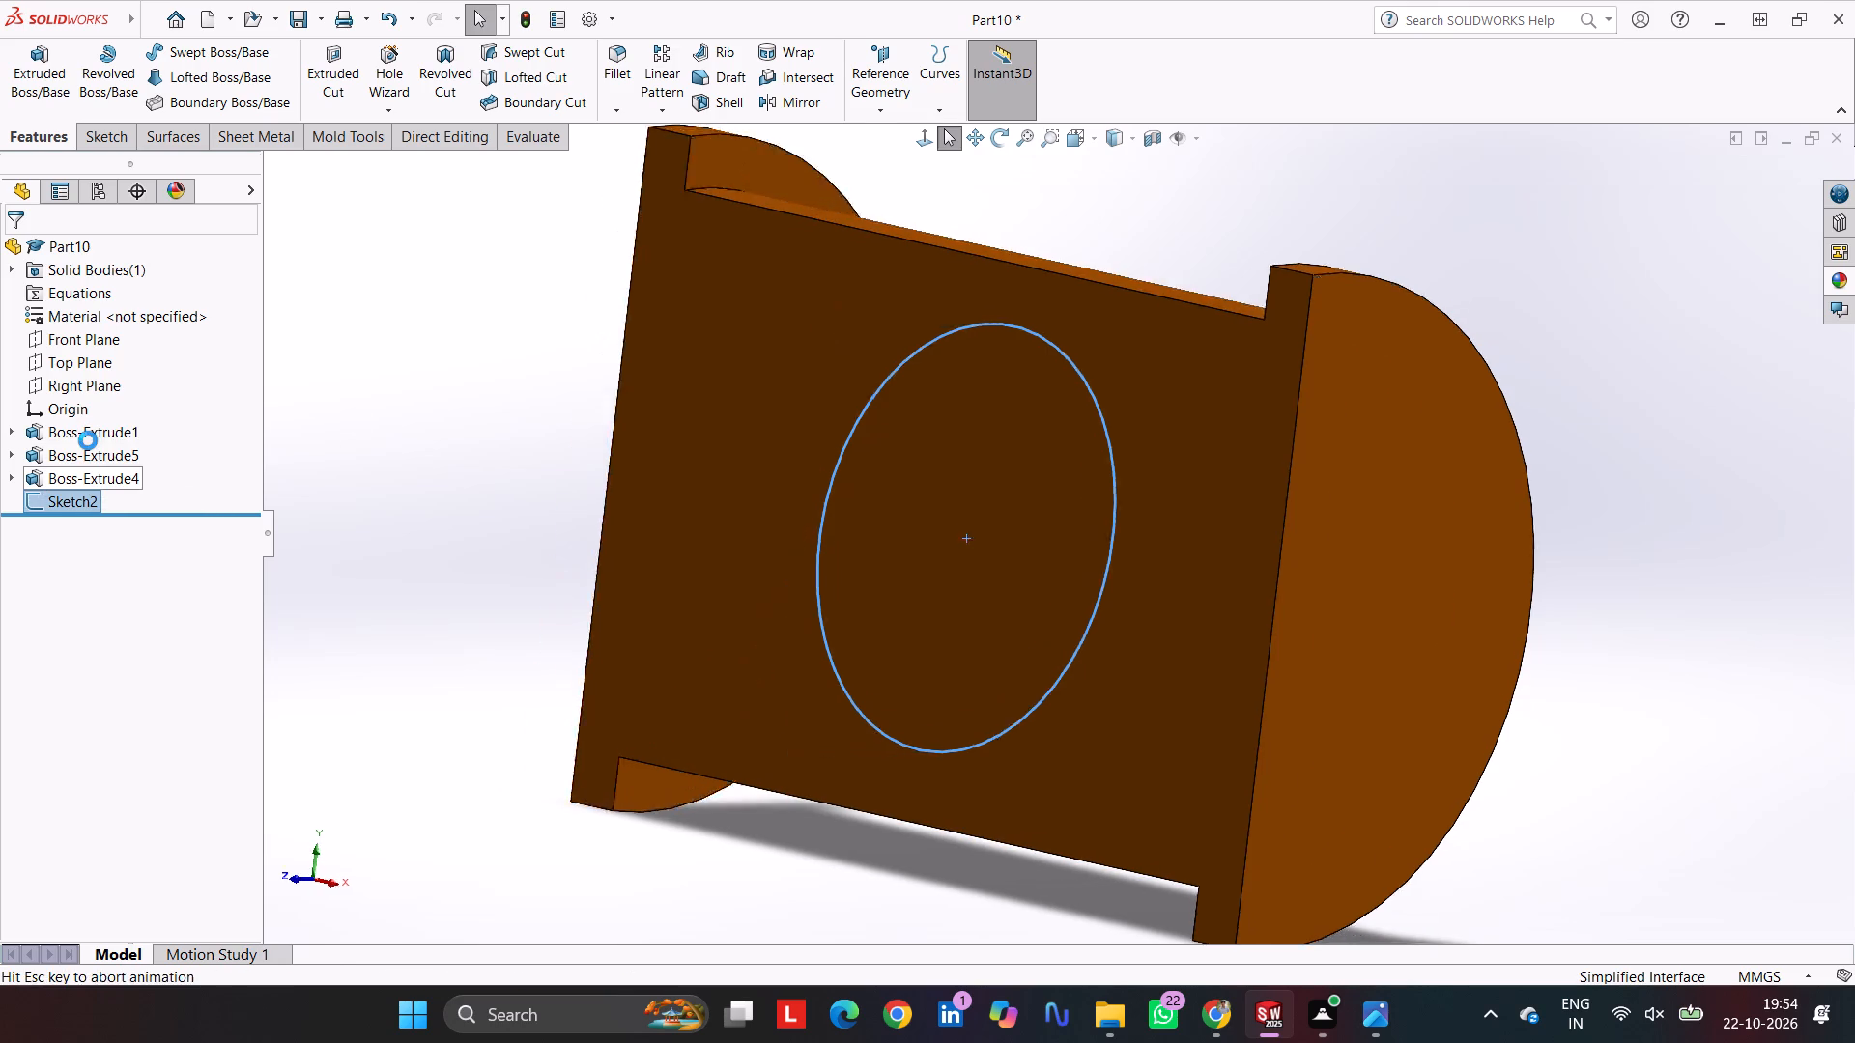
left_click(31, 132)
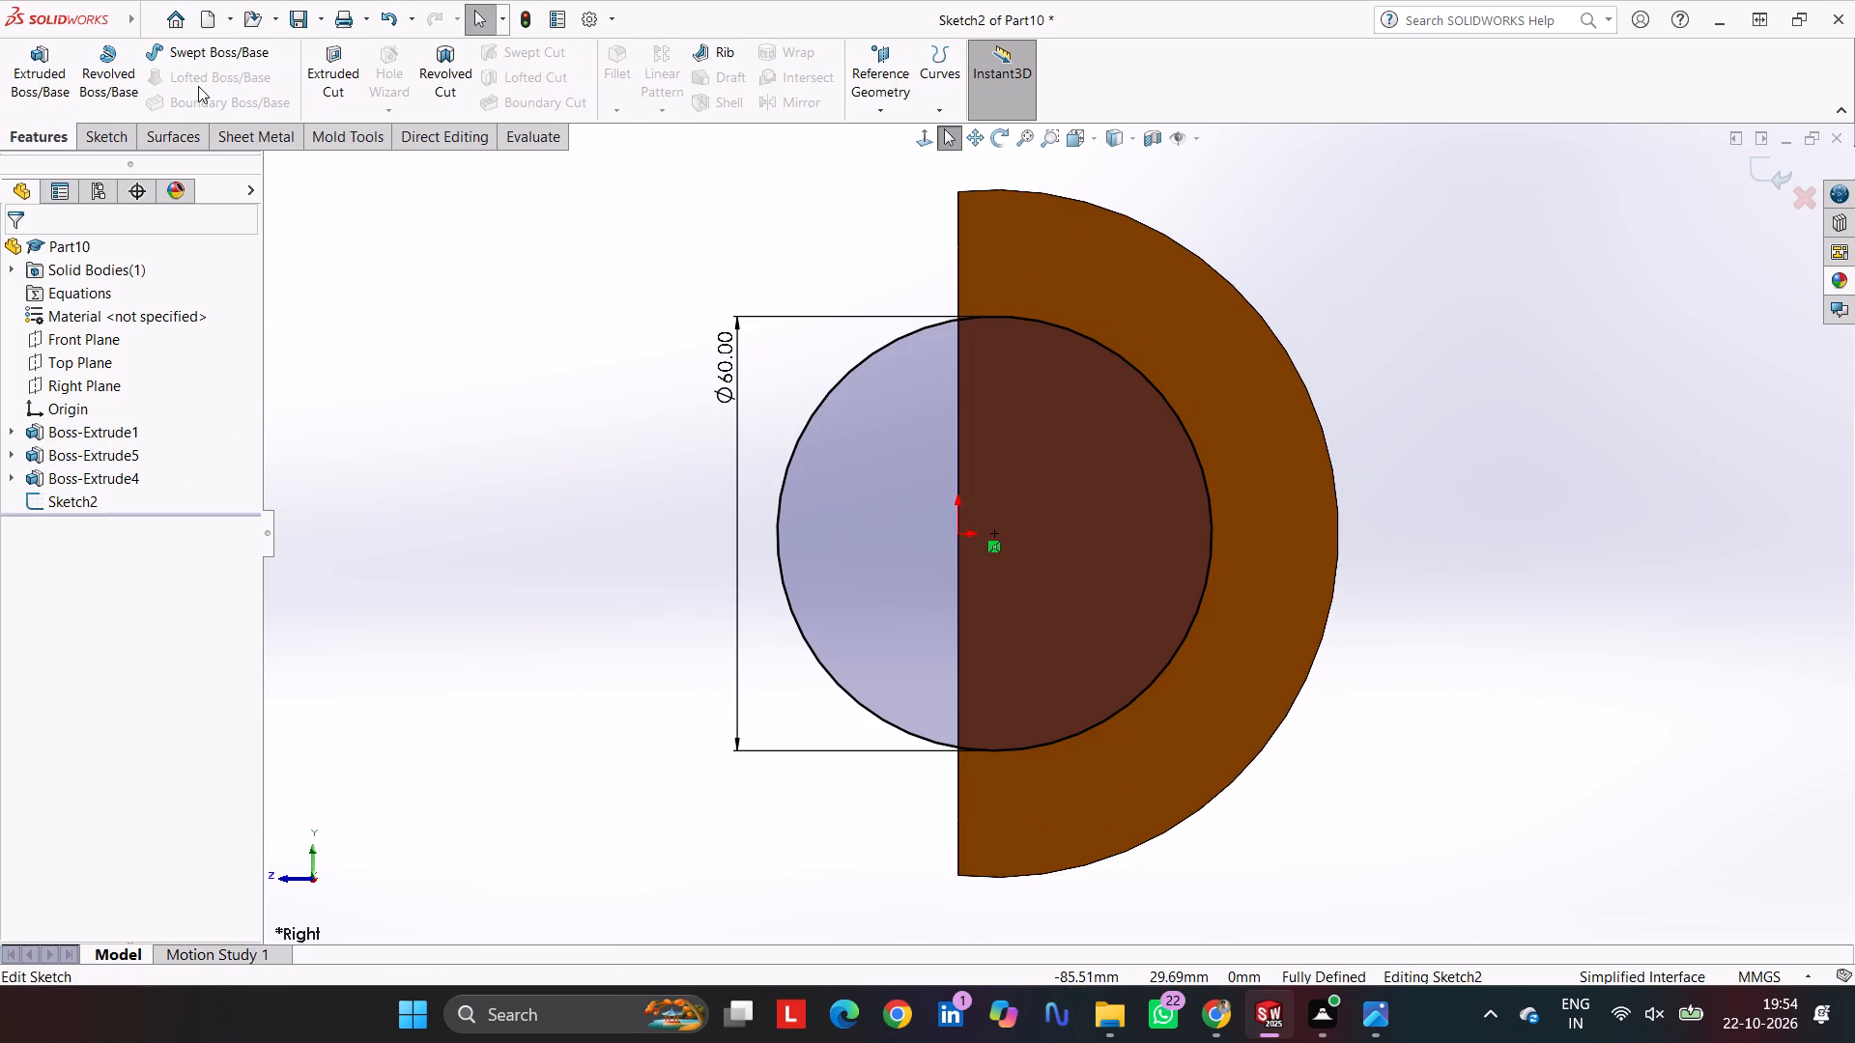
left_click(340, 63)
middle_click_drag(496, 351, 524, 371)
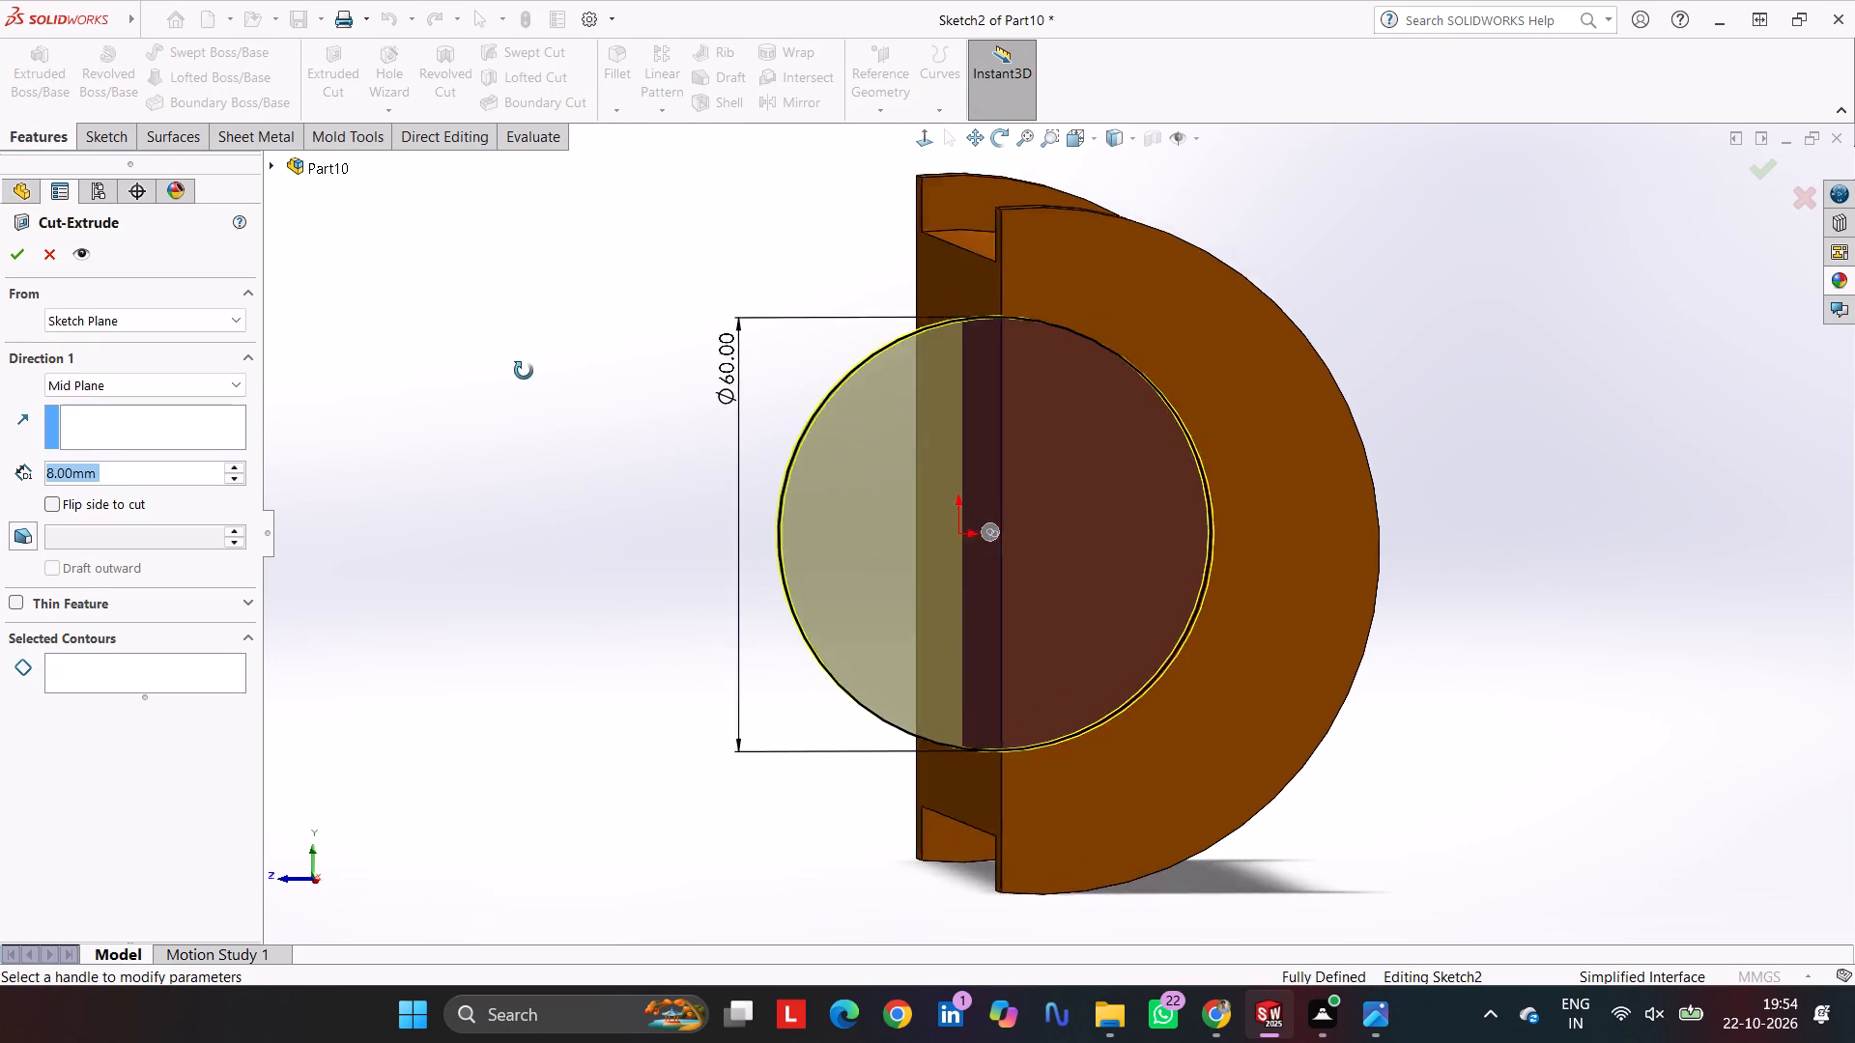
middle_click_drag(524, 371, 562, 388)
left_click_drag(132, 474, 56, 487)
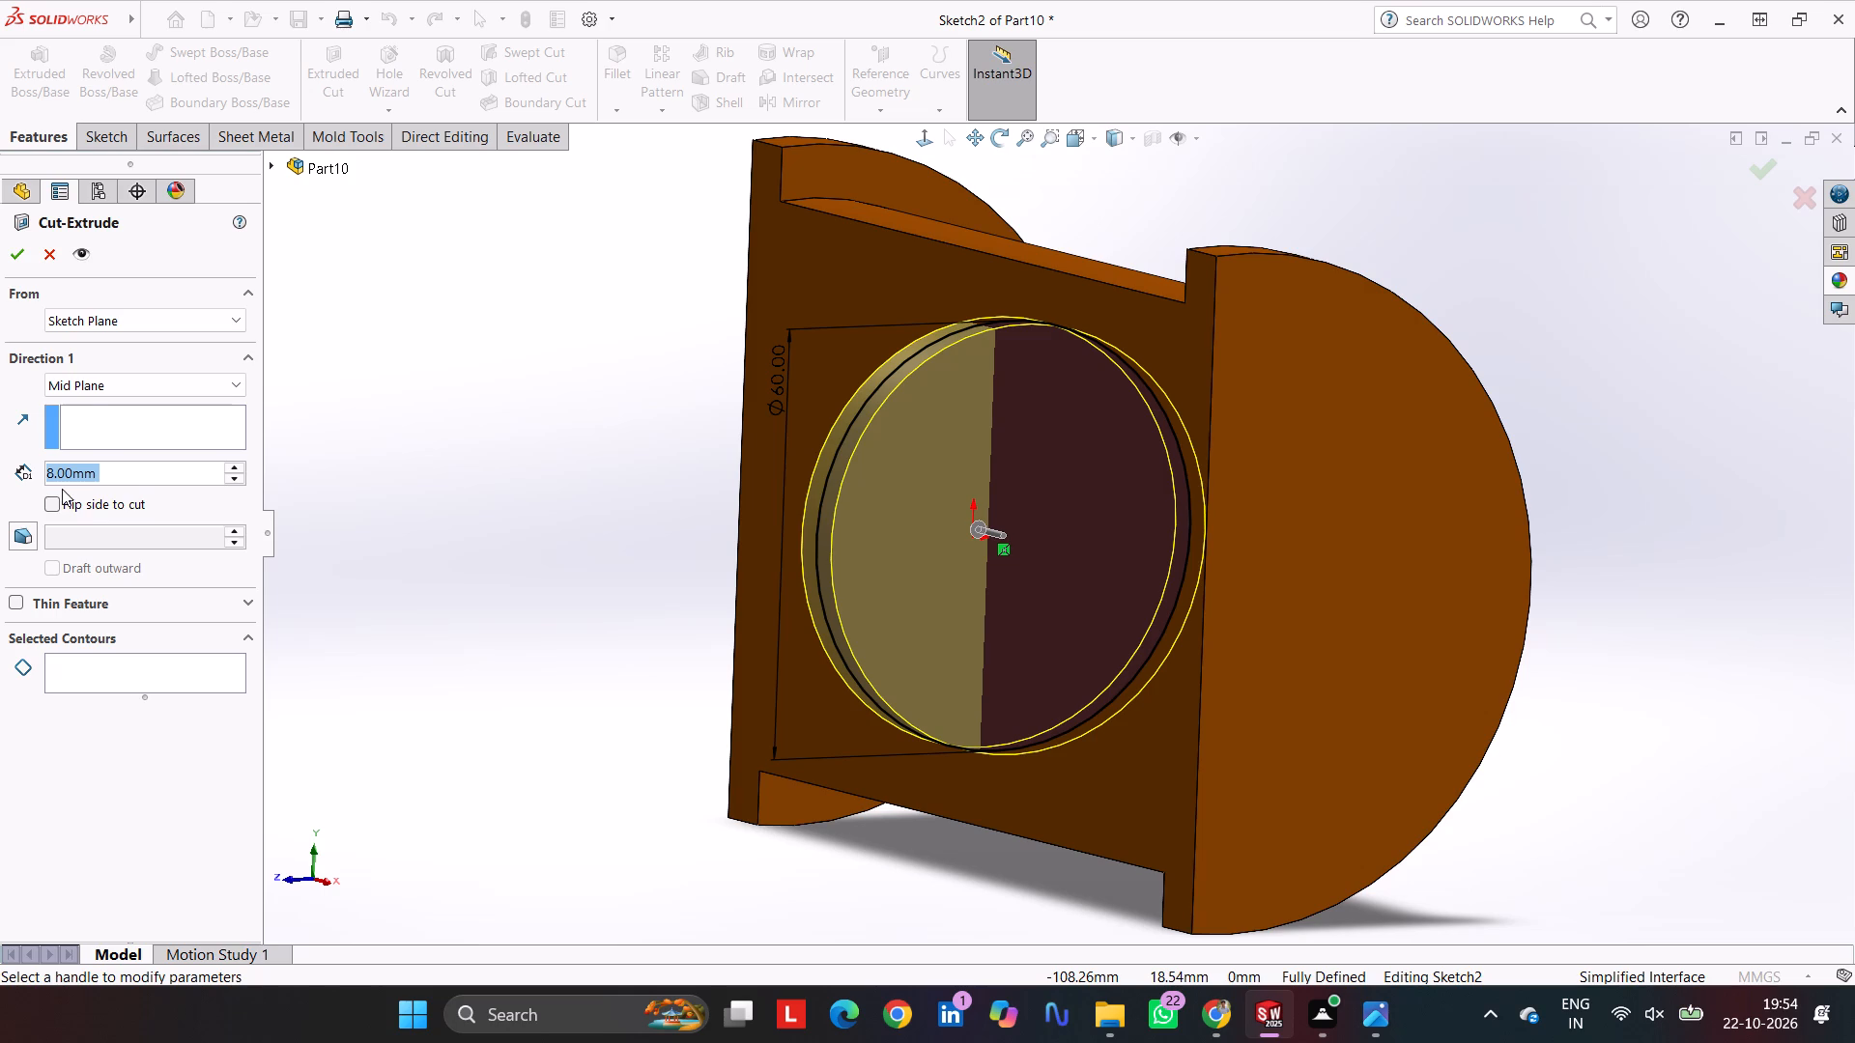
type("200")
key("Return")
key("Return")
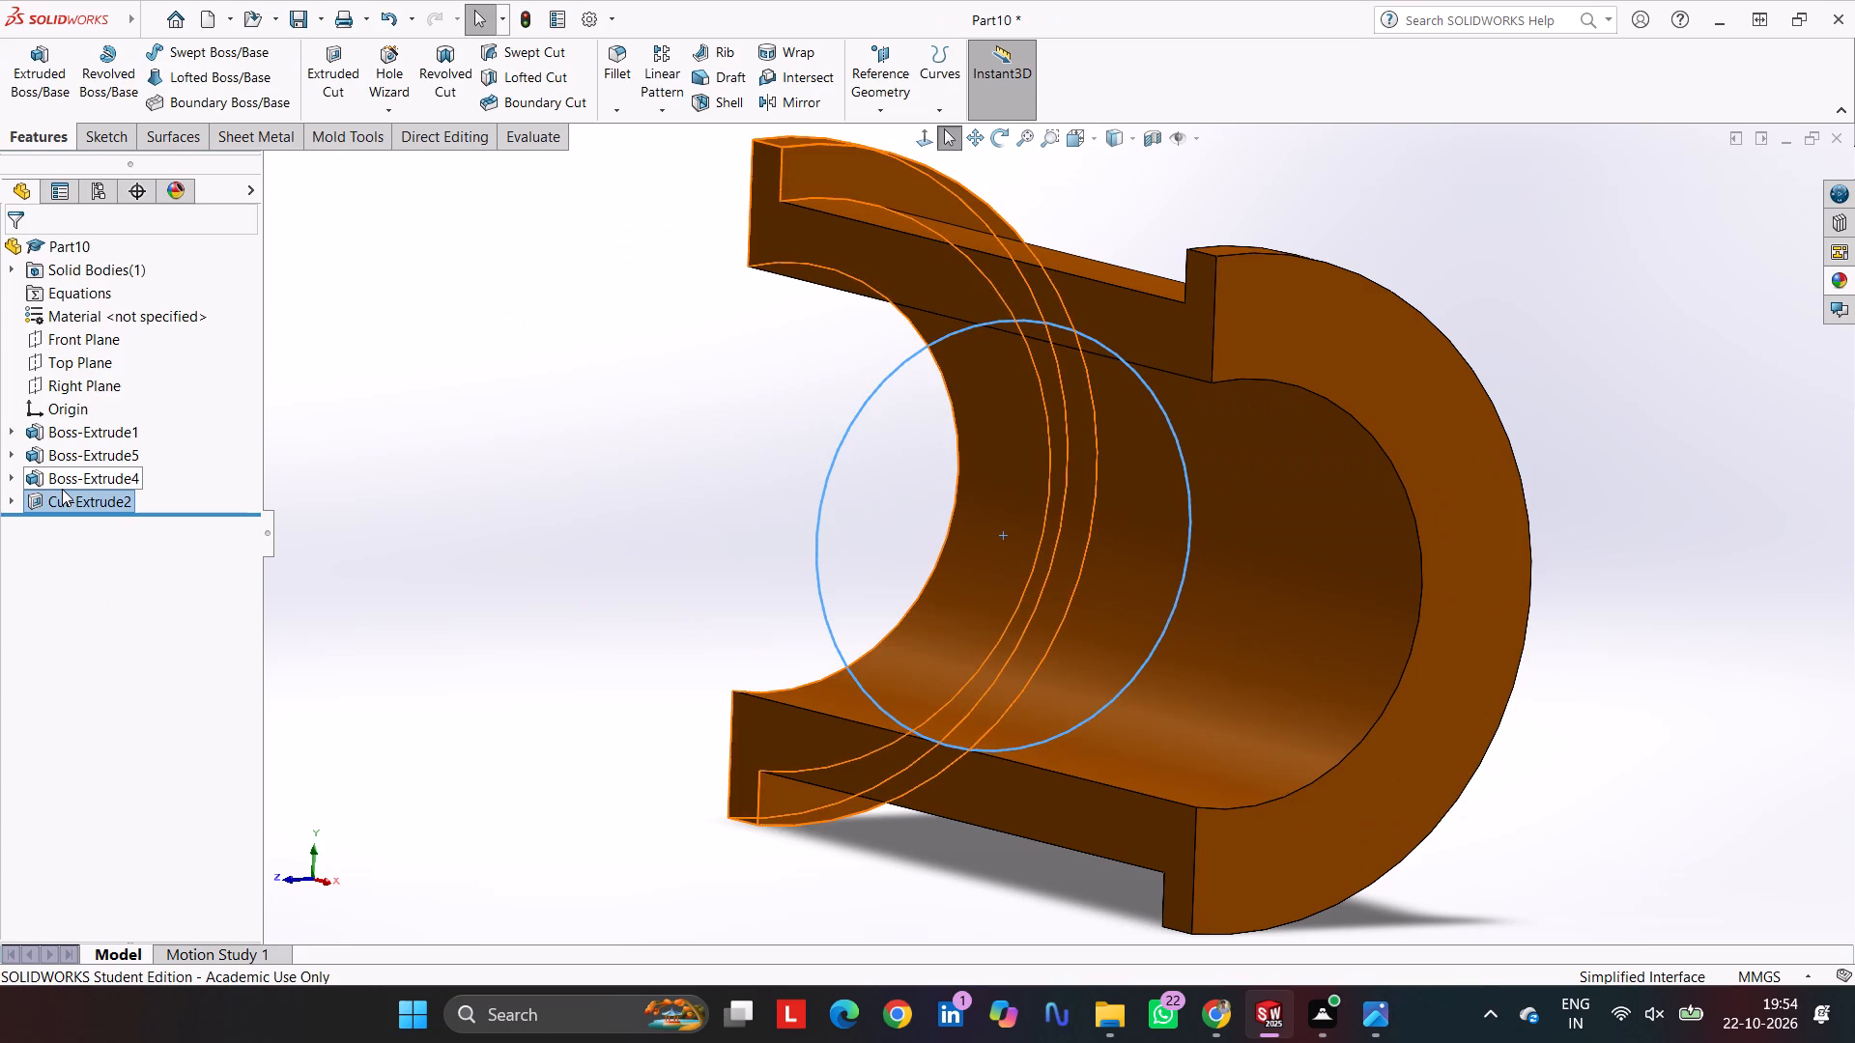
left_click(616, 340)
left_click(599, 344)
Save the flanged half-cylinder in isometric orientation as part 6 in the Pivot Chair Assembly folder.
middle_click_drag(613, 393, 593, 494)
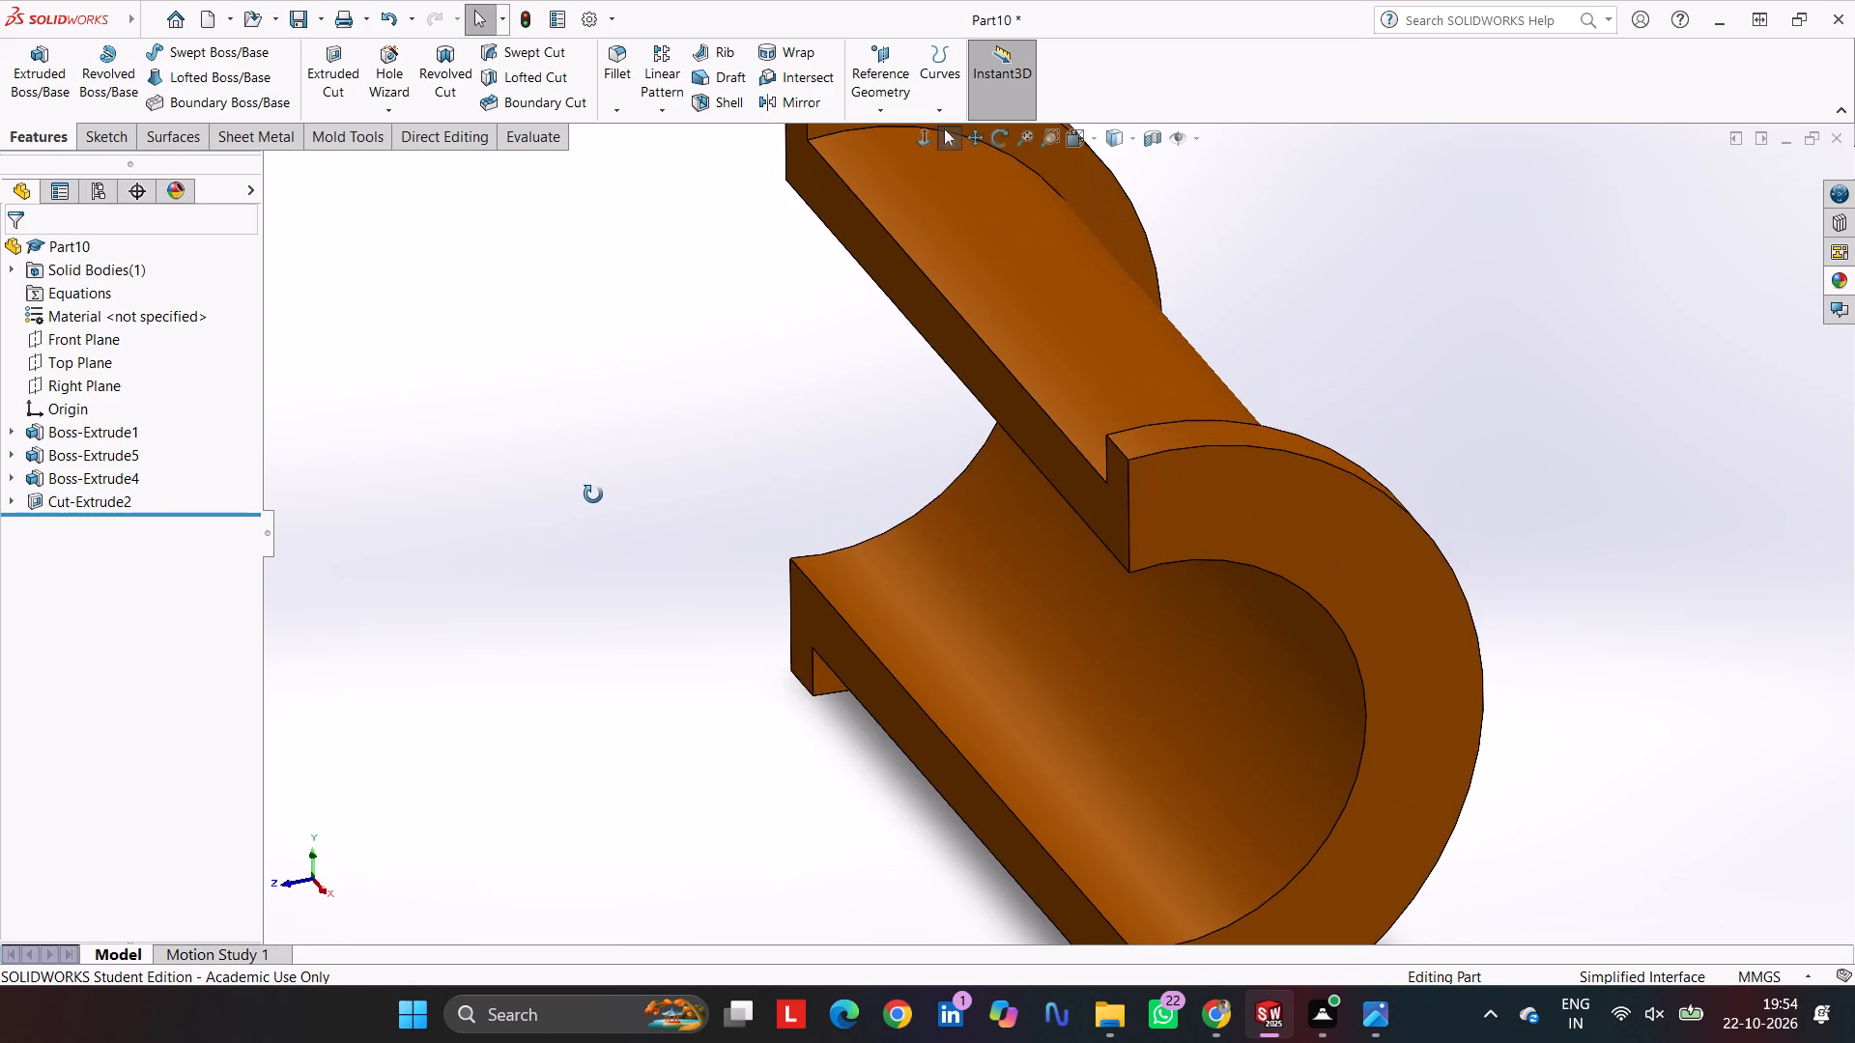
middle_click_drag(593, 494, 590, 493)
key("ctrl+7")
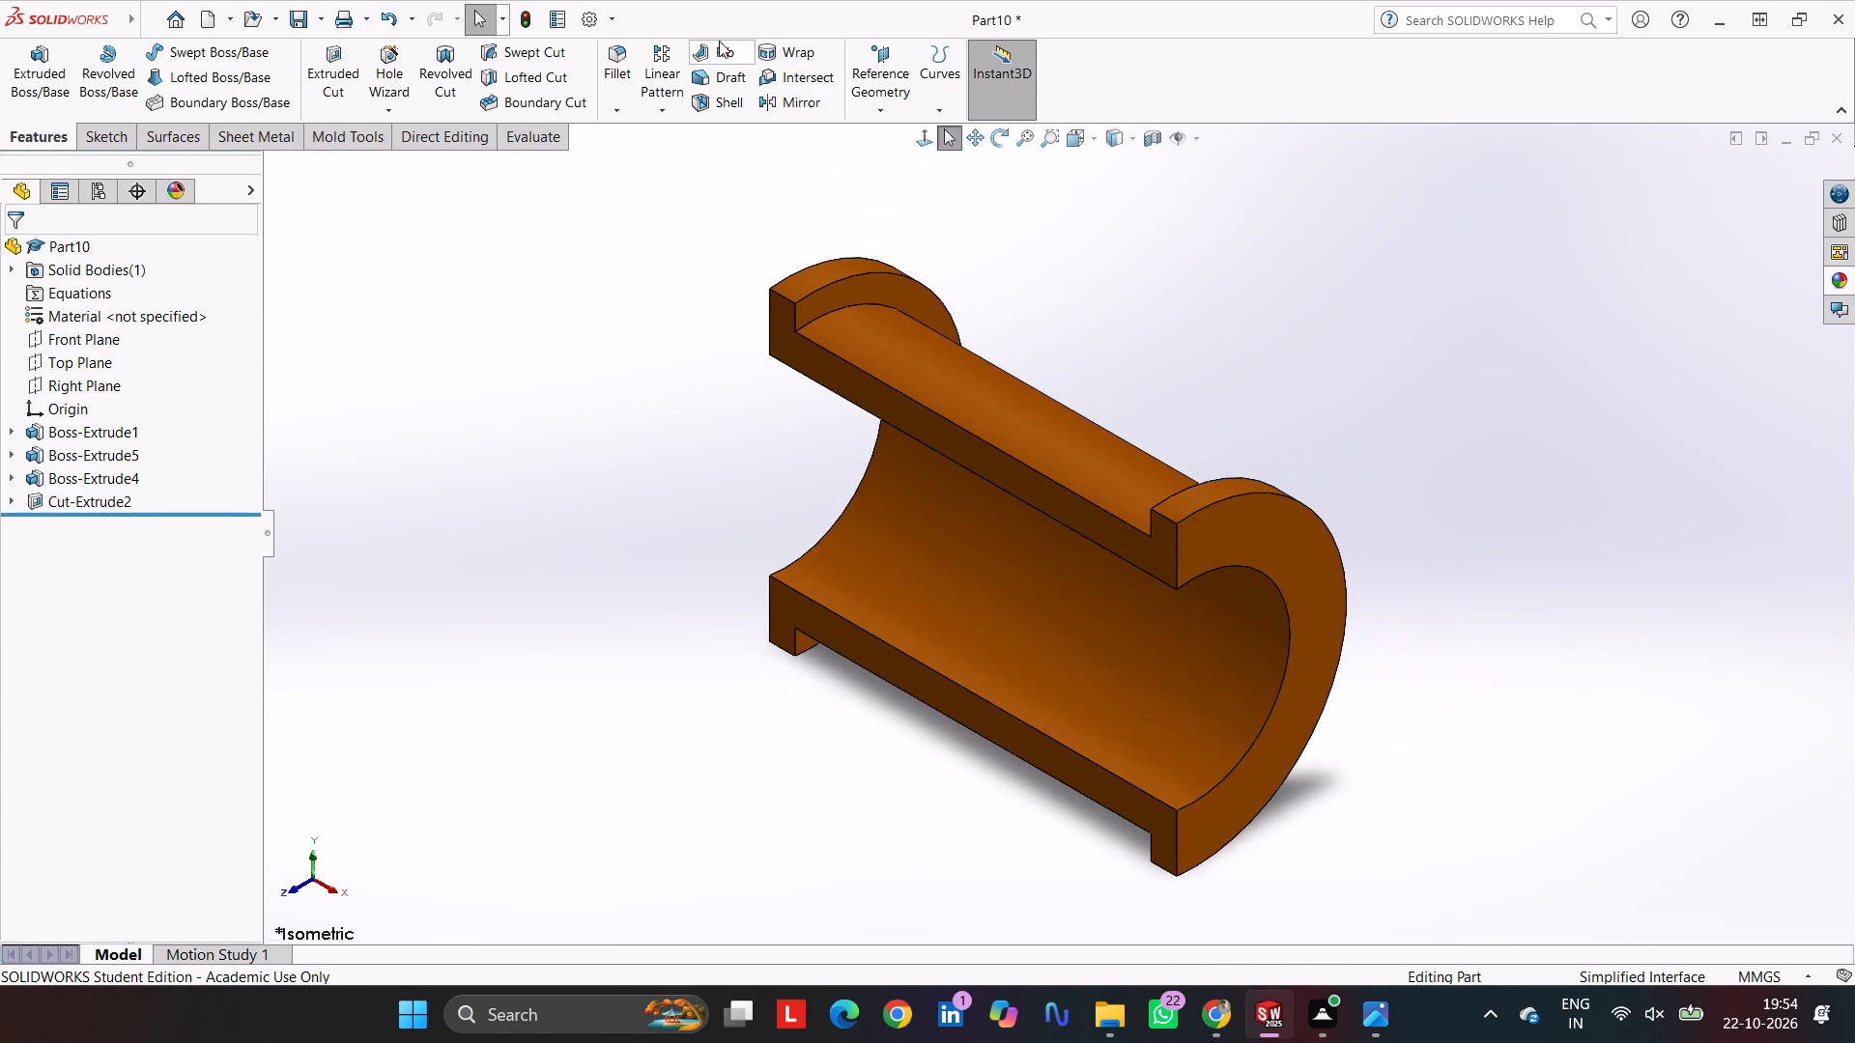
left_click(1420, 388)
key("ctrl+s")
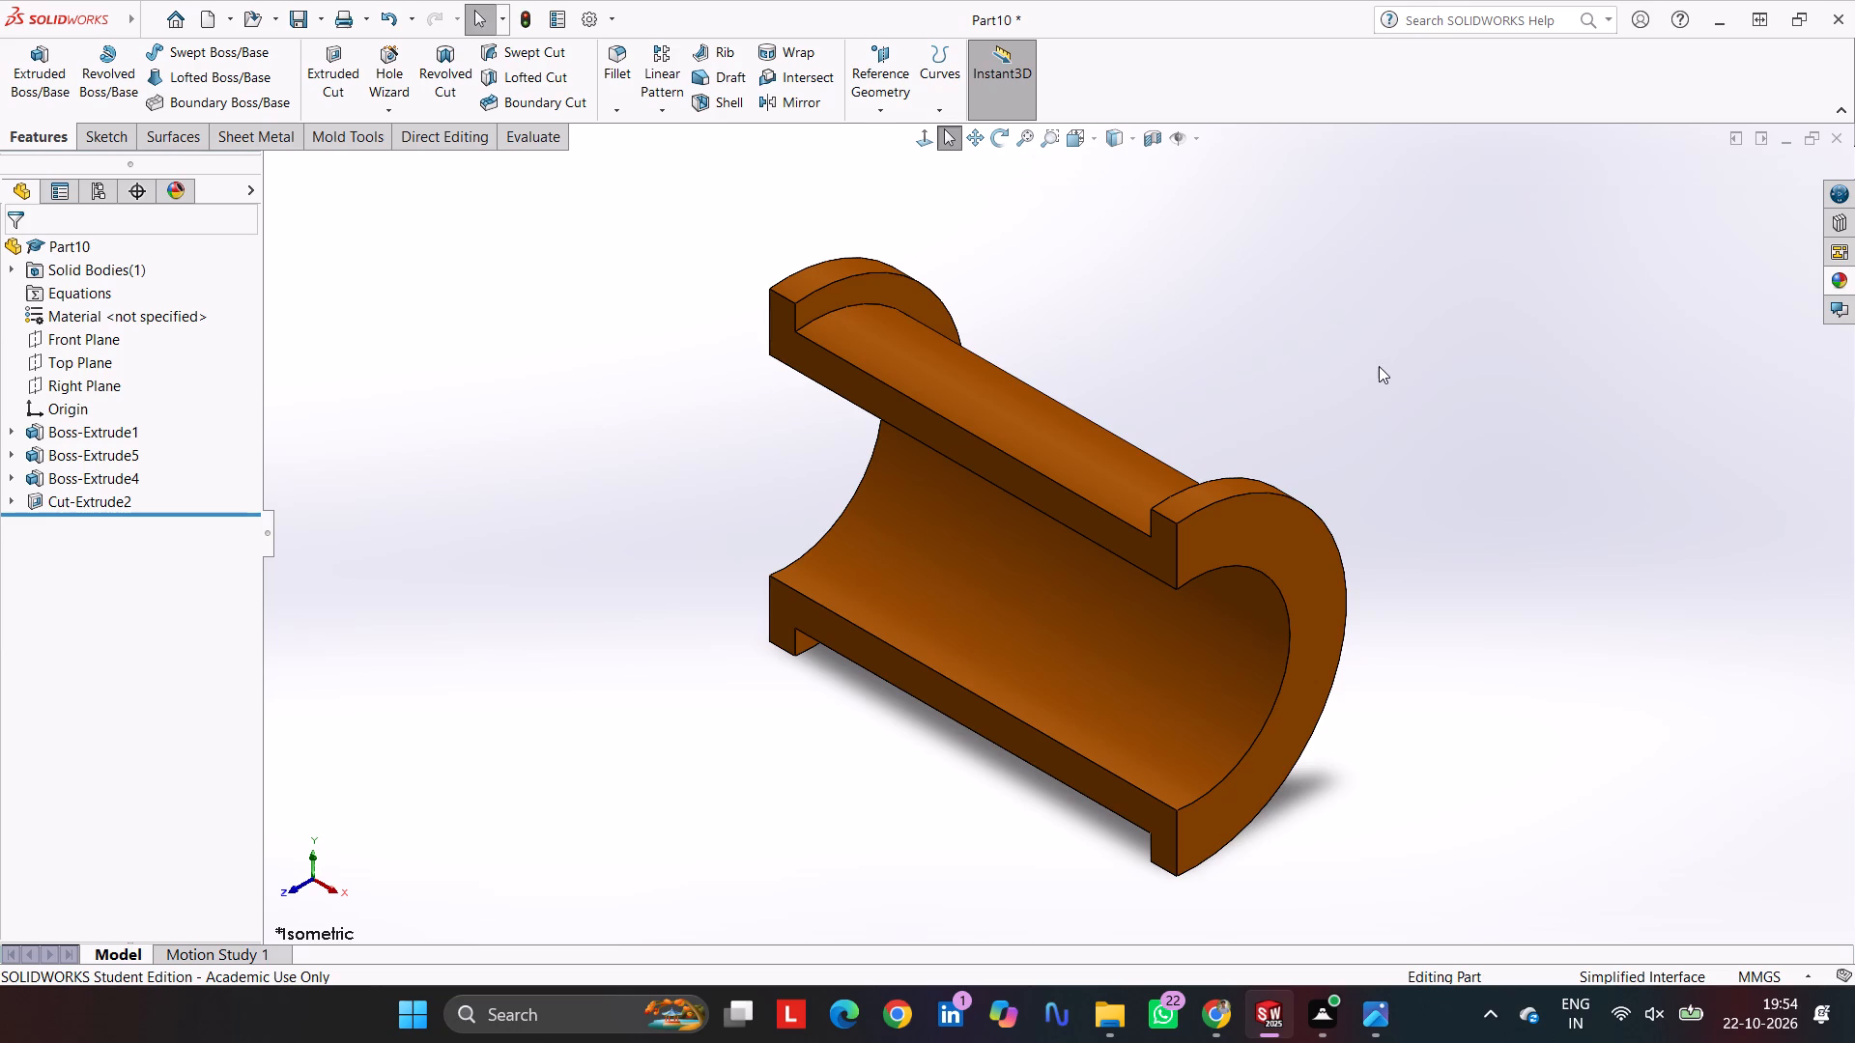
scroll(1073, 352, "down", 7)
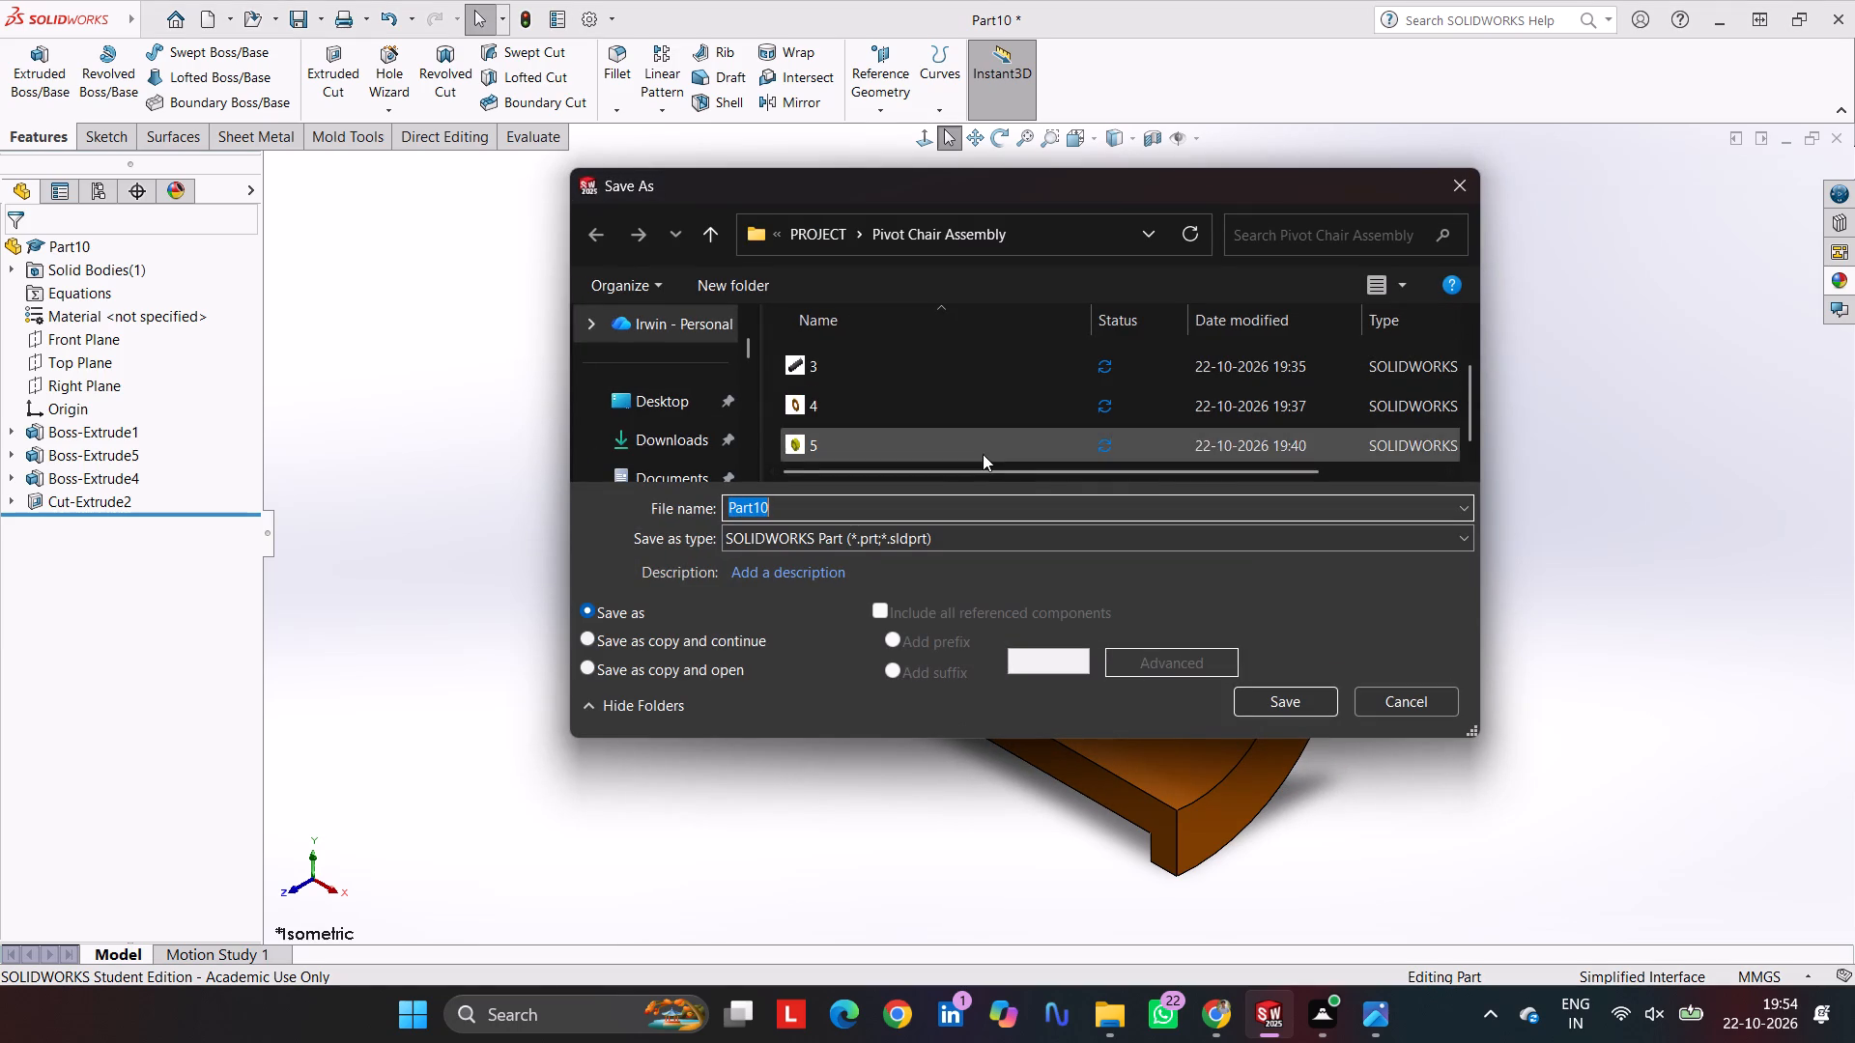
key("6")
key("Return")
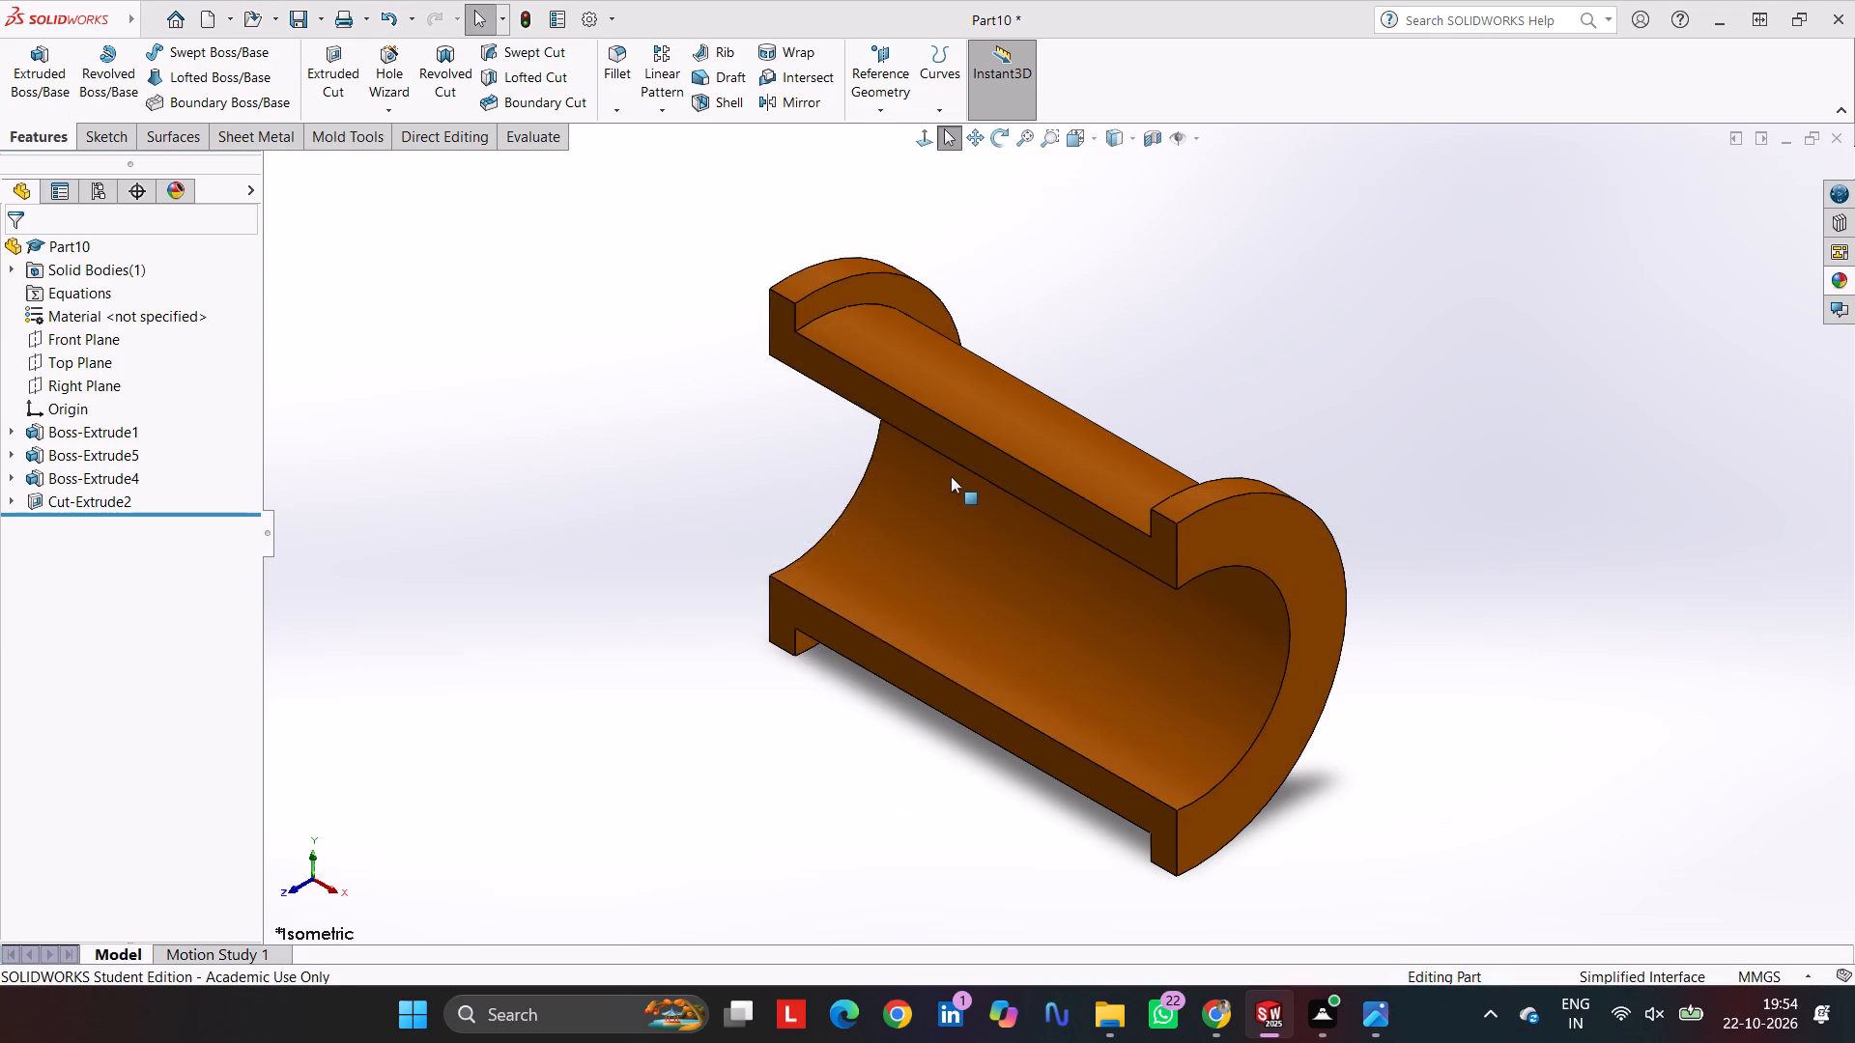
Print the current screen image with Microsoft Print to PDF on A4 paper, naming the output file 6.
key("ctrl+p")
left_click(1124, 298)
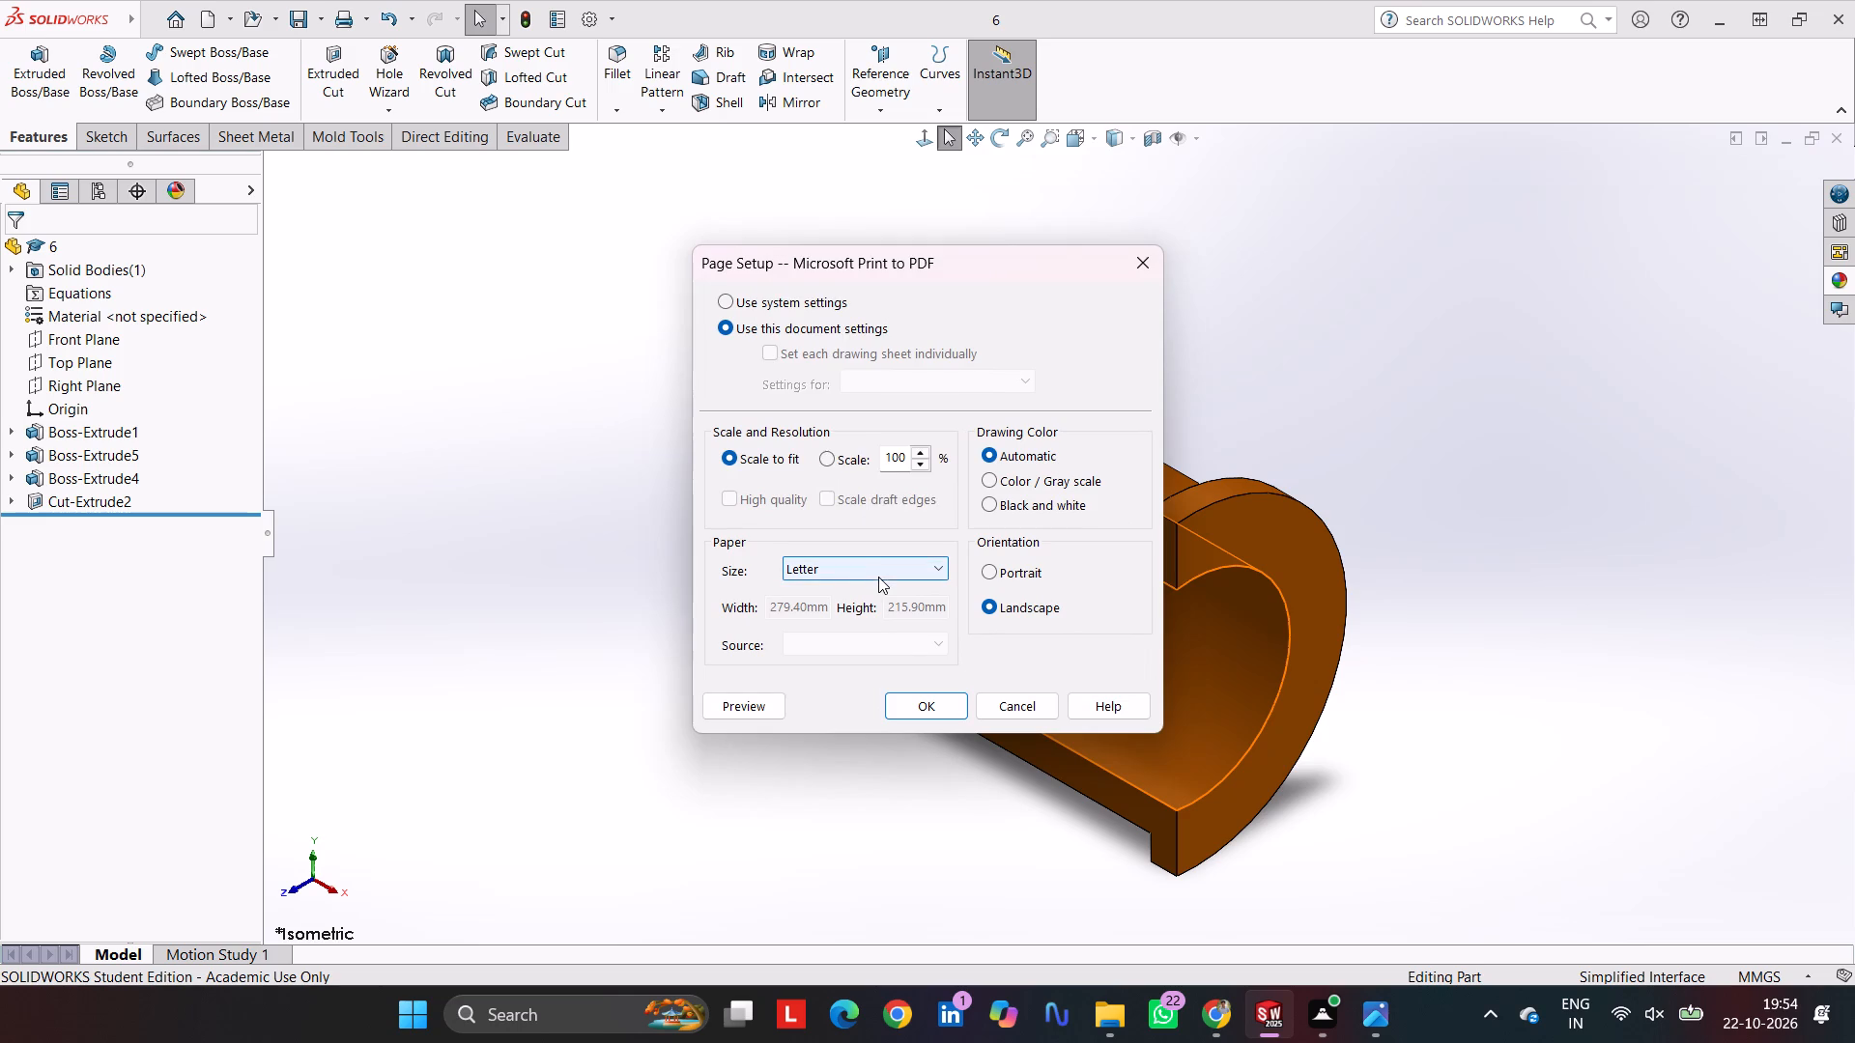
left_click(878, 577)
scroll(857, 401, "up", 6)
scroll(846, 164, "up", 4)
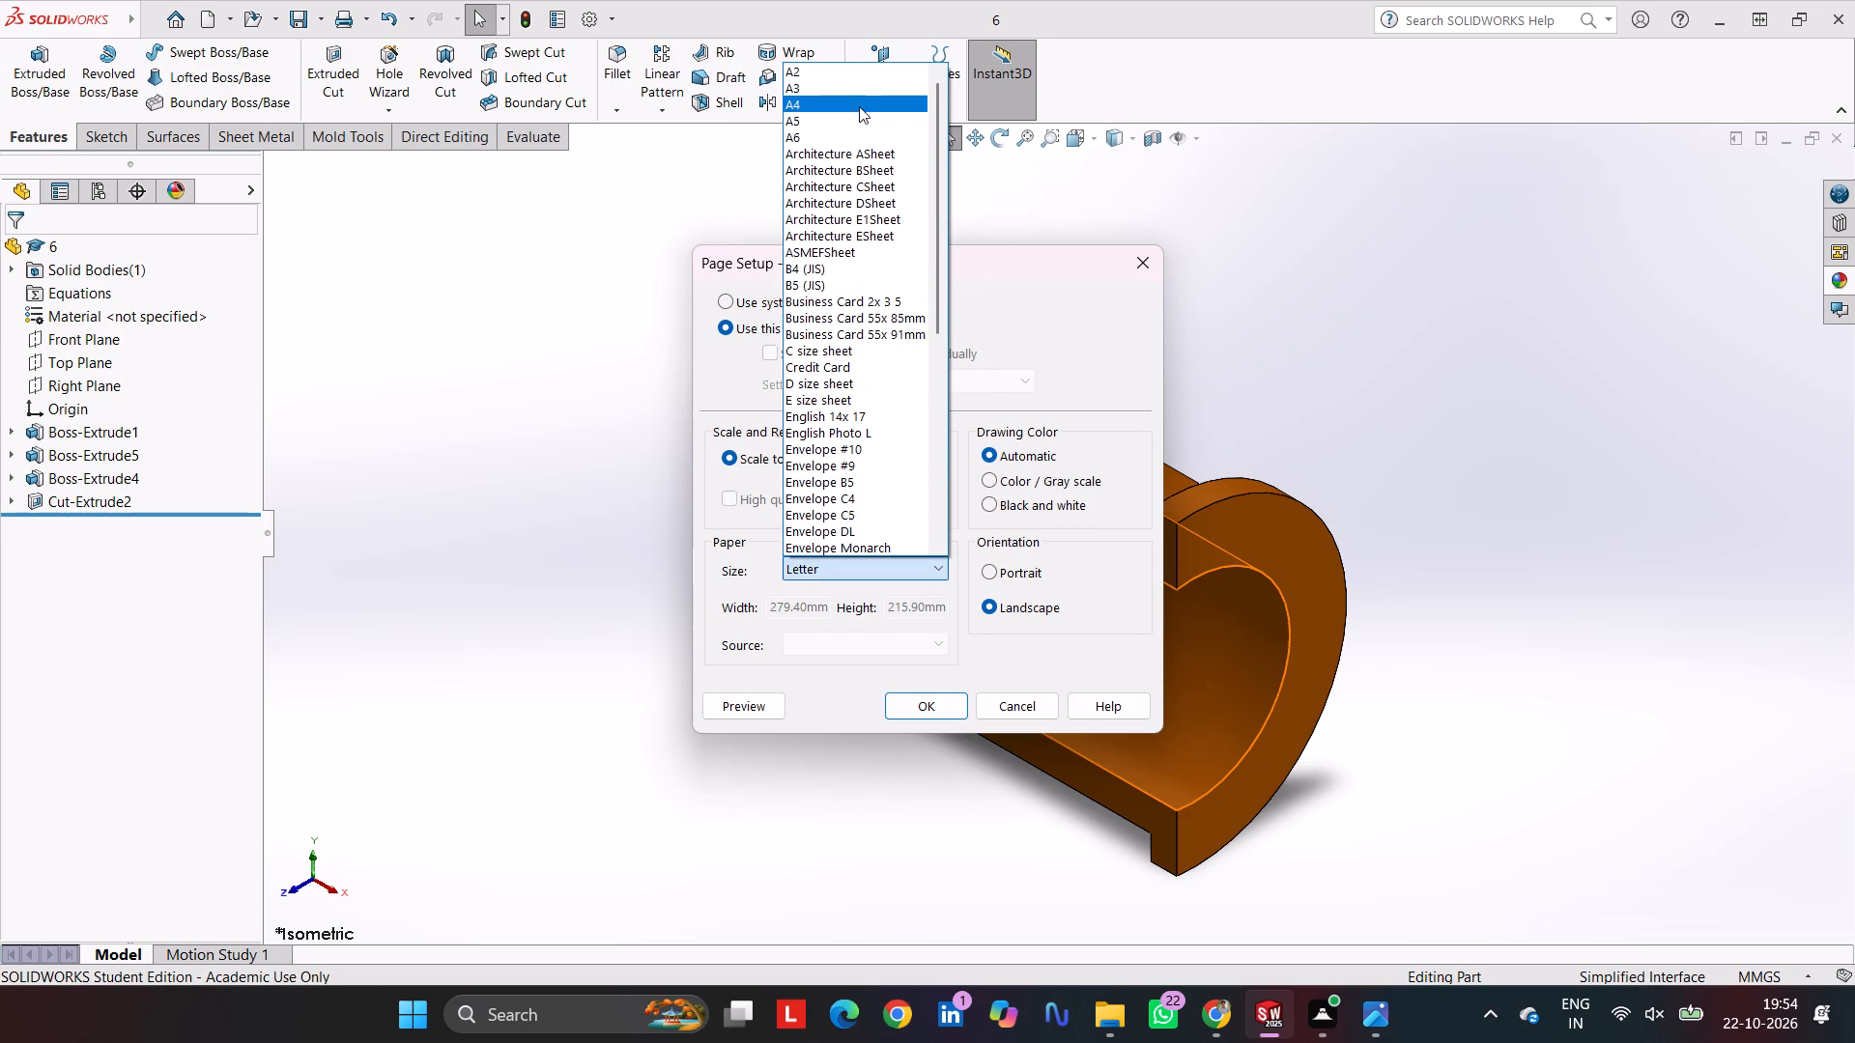
left_click(859, 100)
left_click(910, 695)
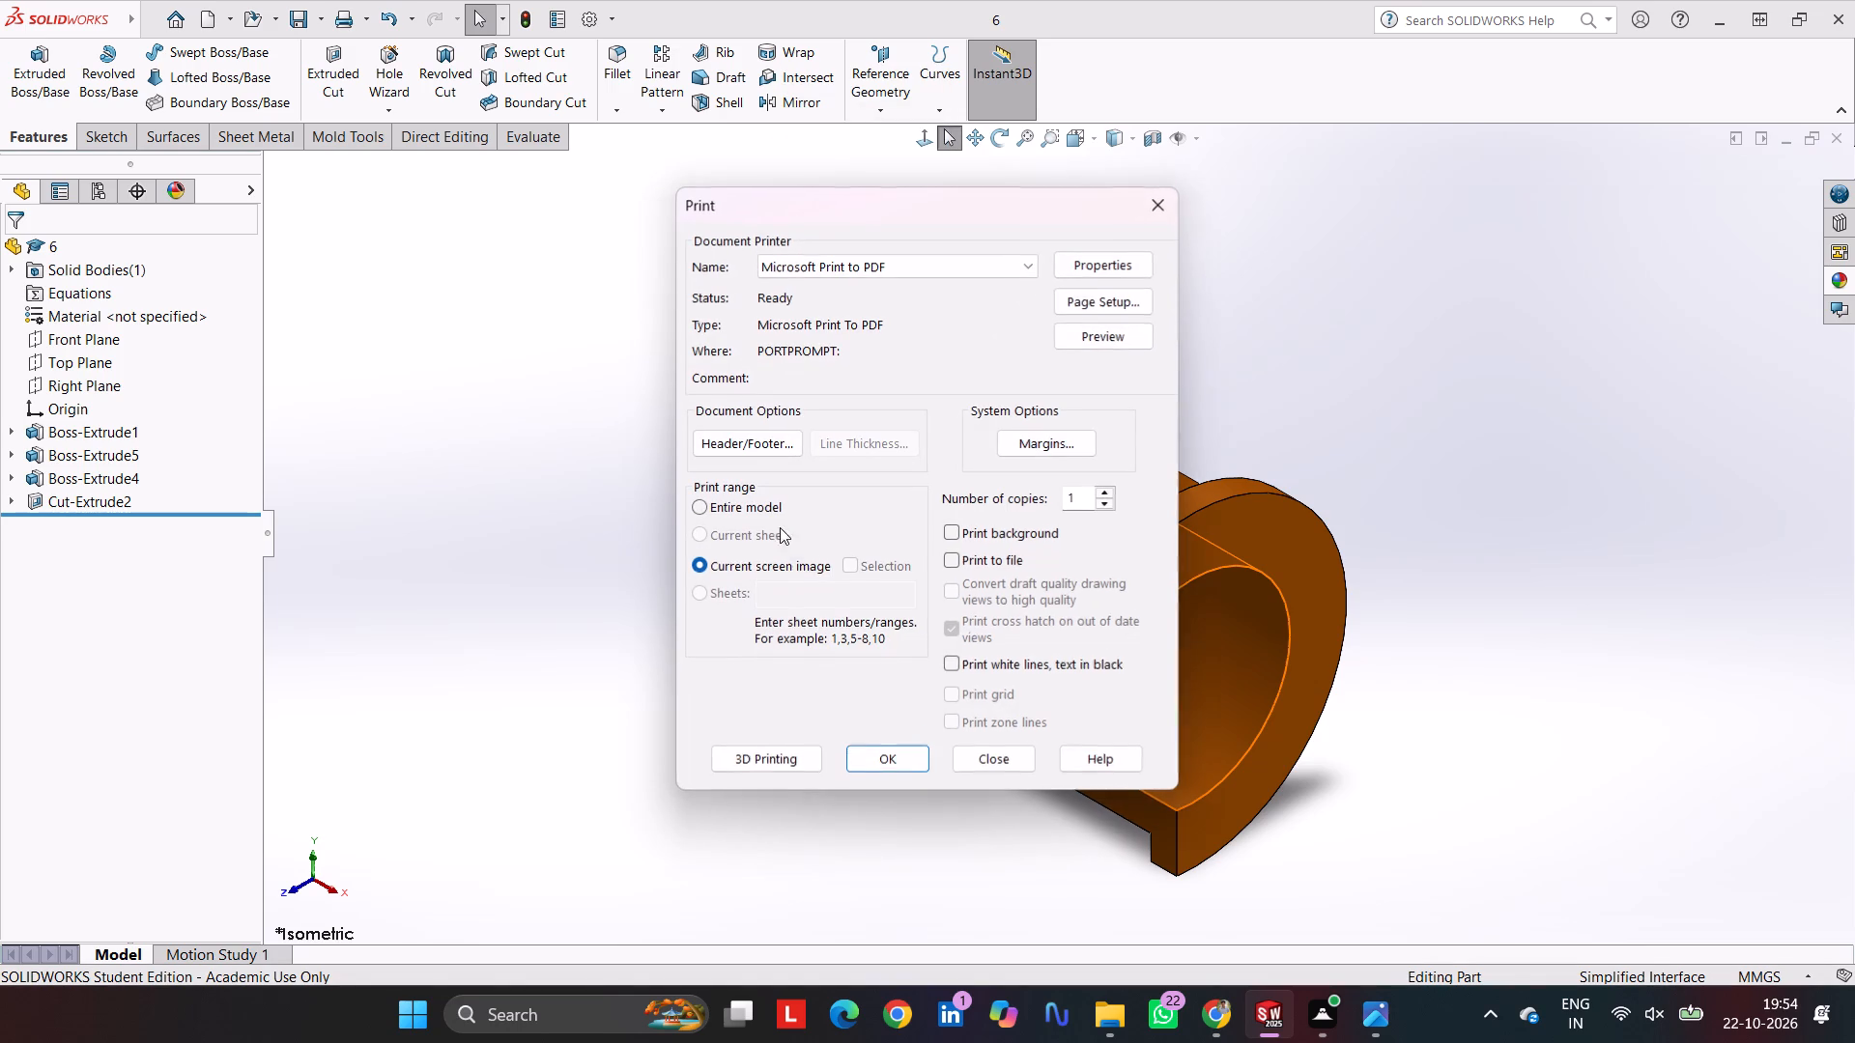
left_click(871, 757)
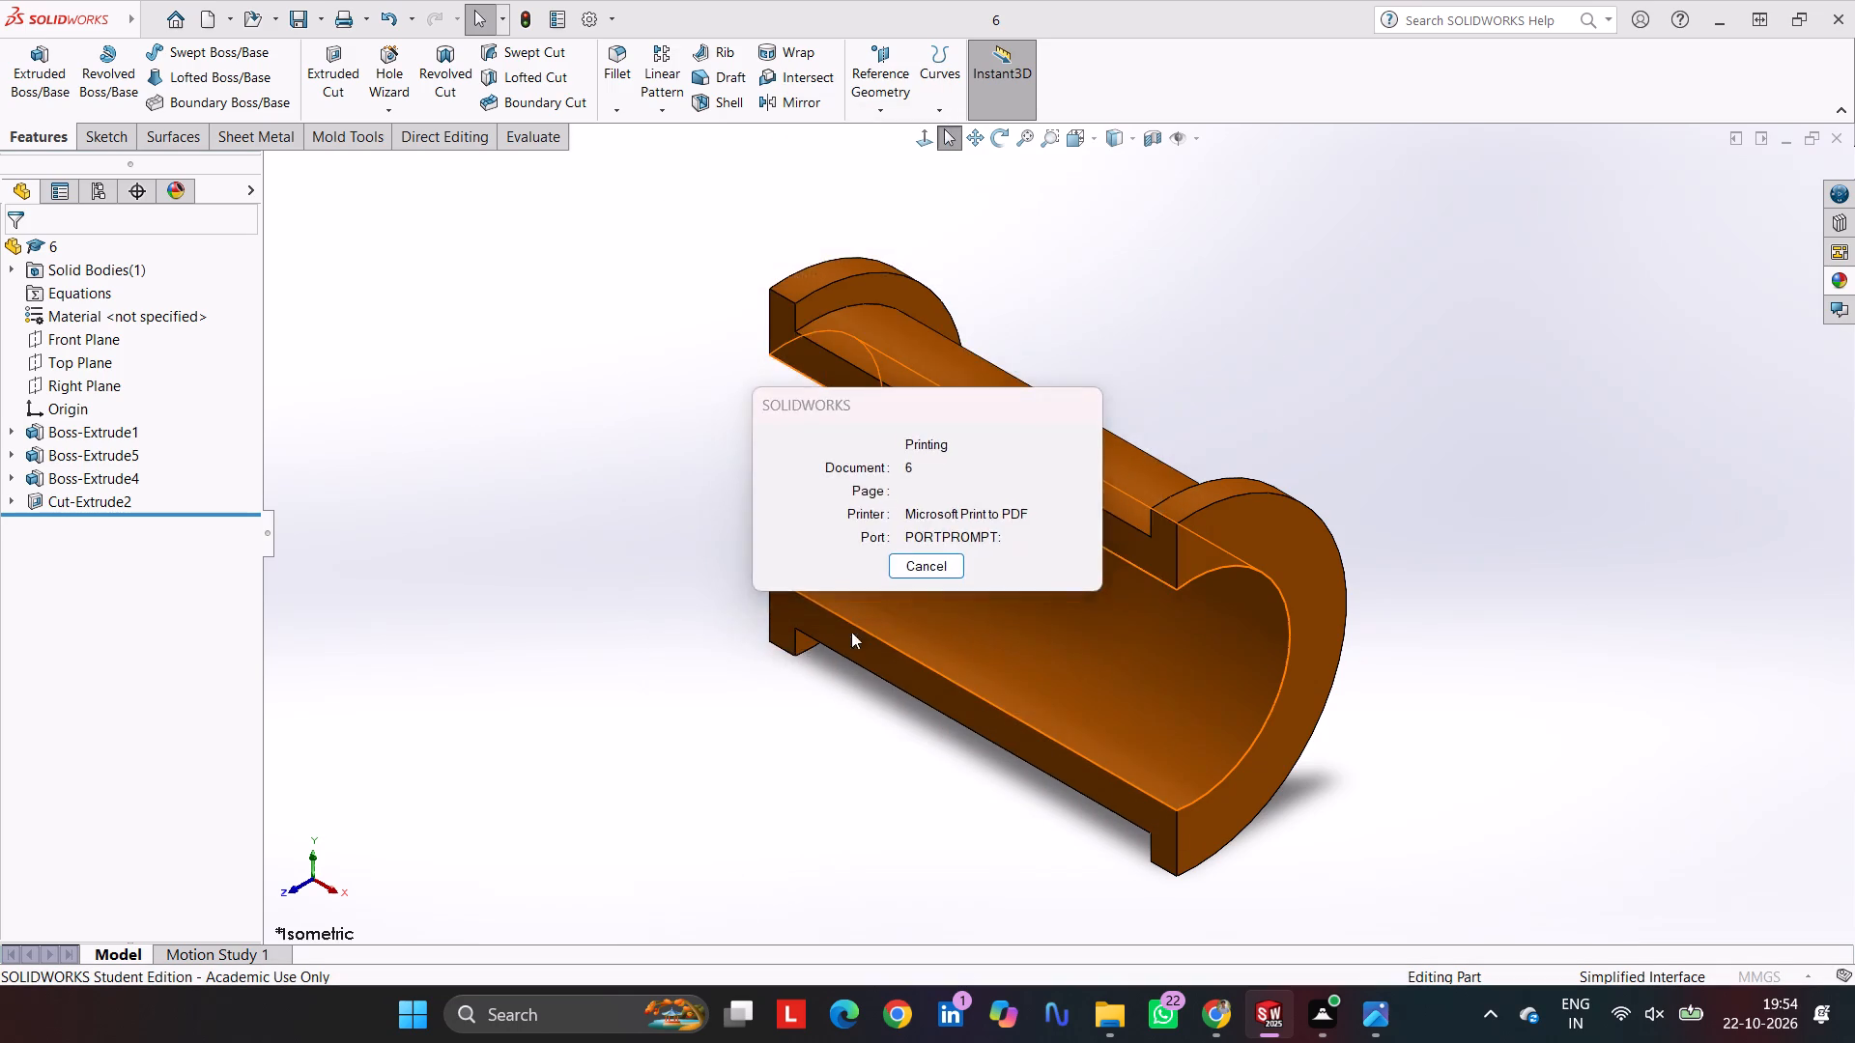
scroll(1021, 497, "down", 5)
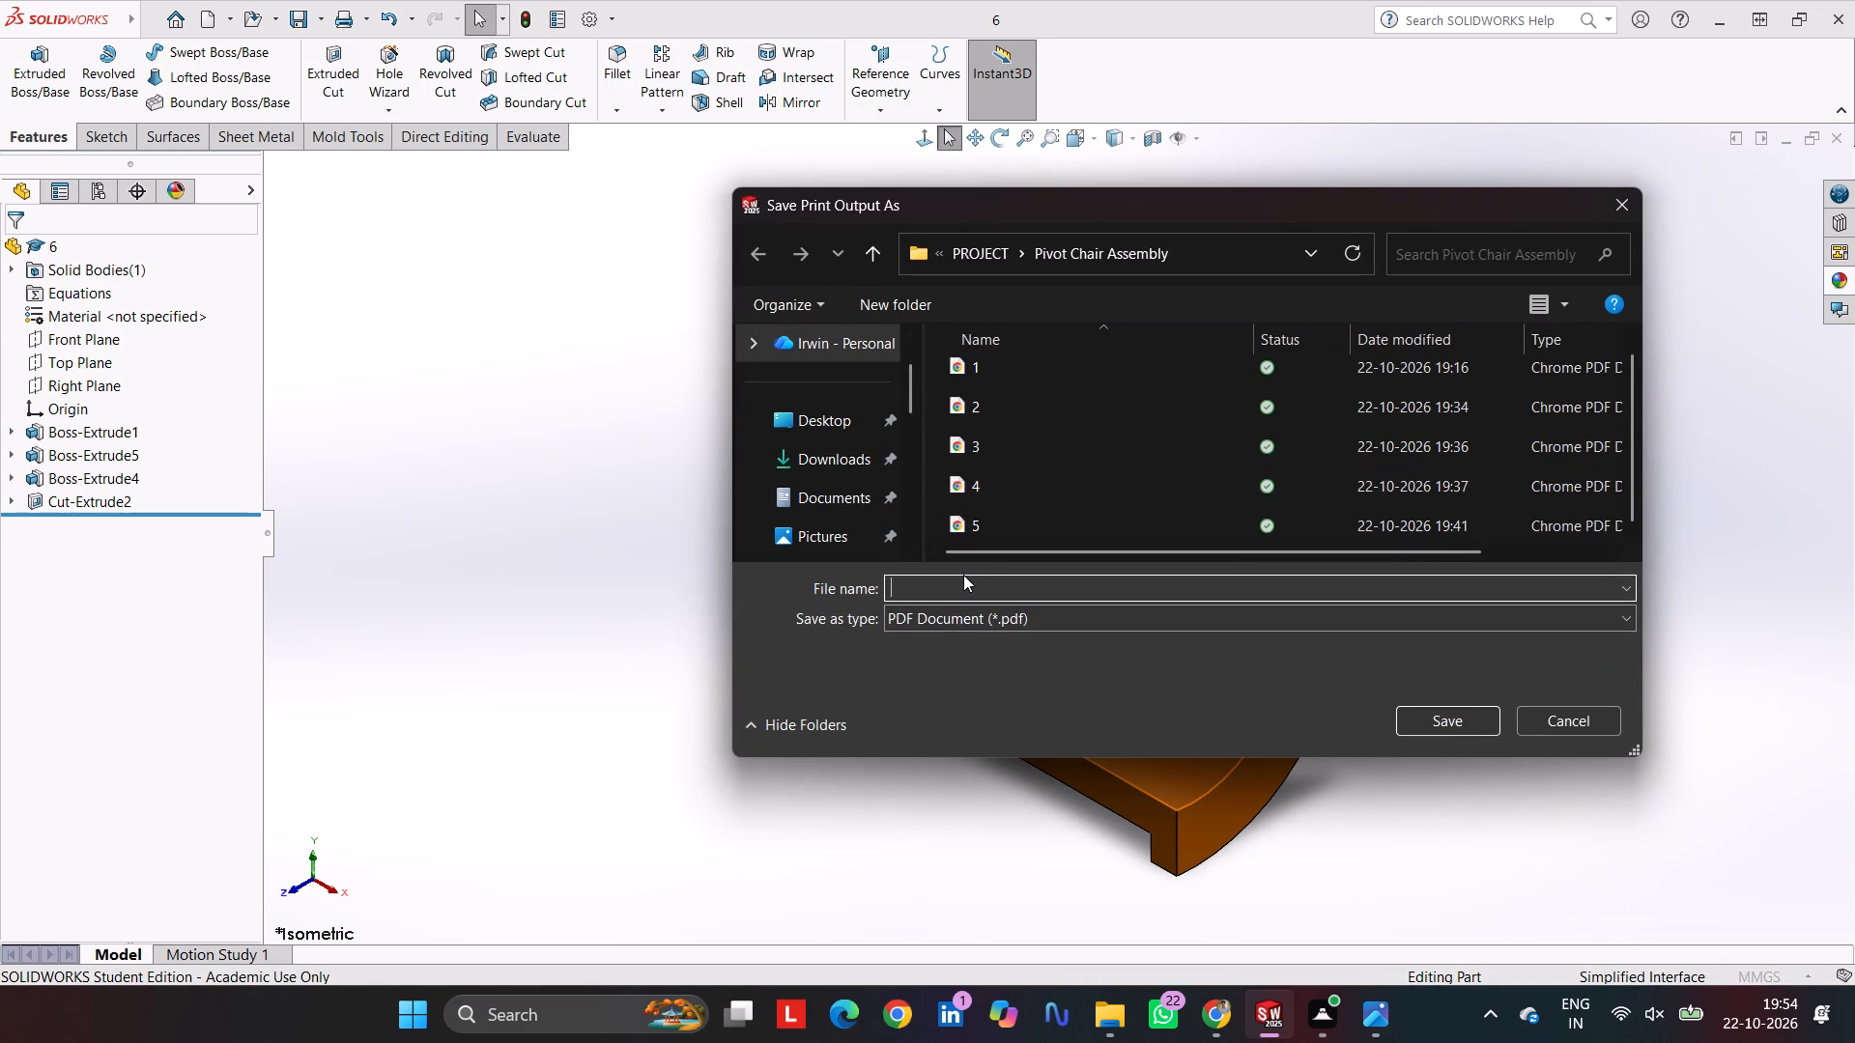
key("6")
key("Return")
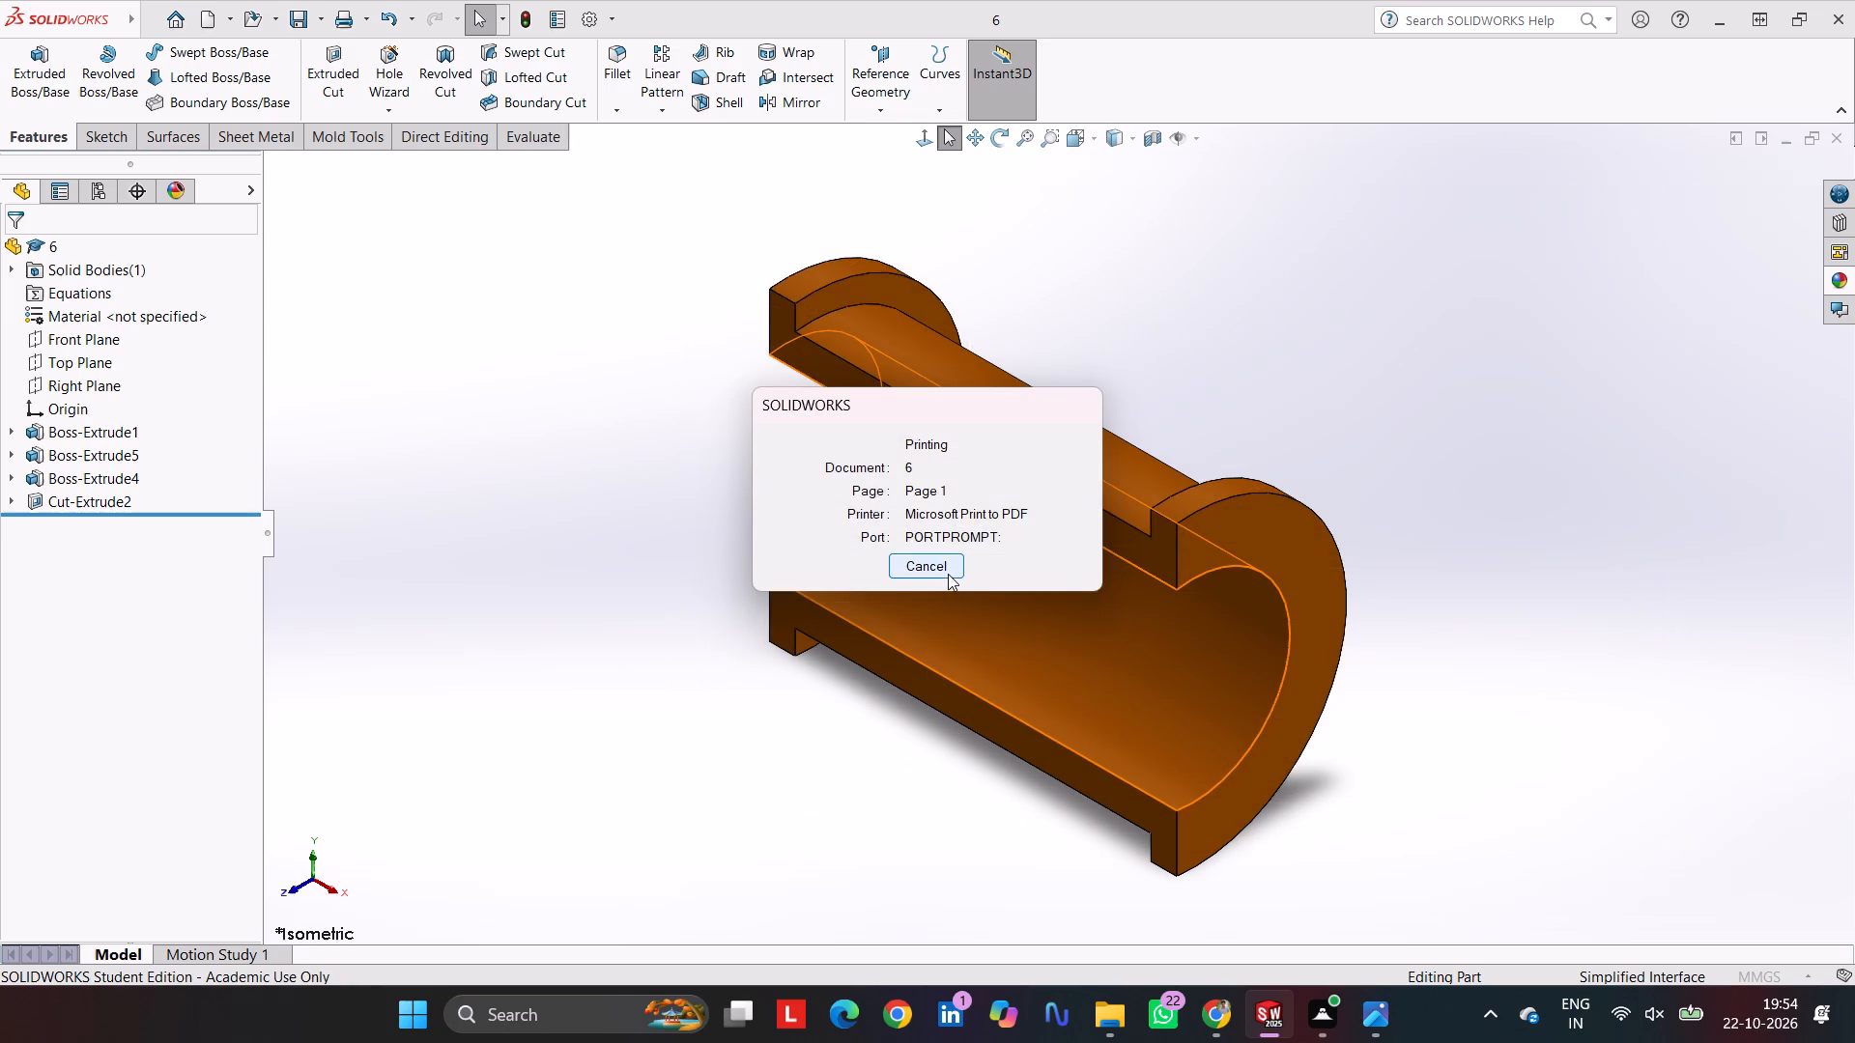
left_click(1449, 479)
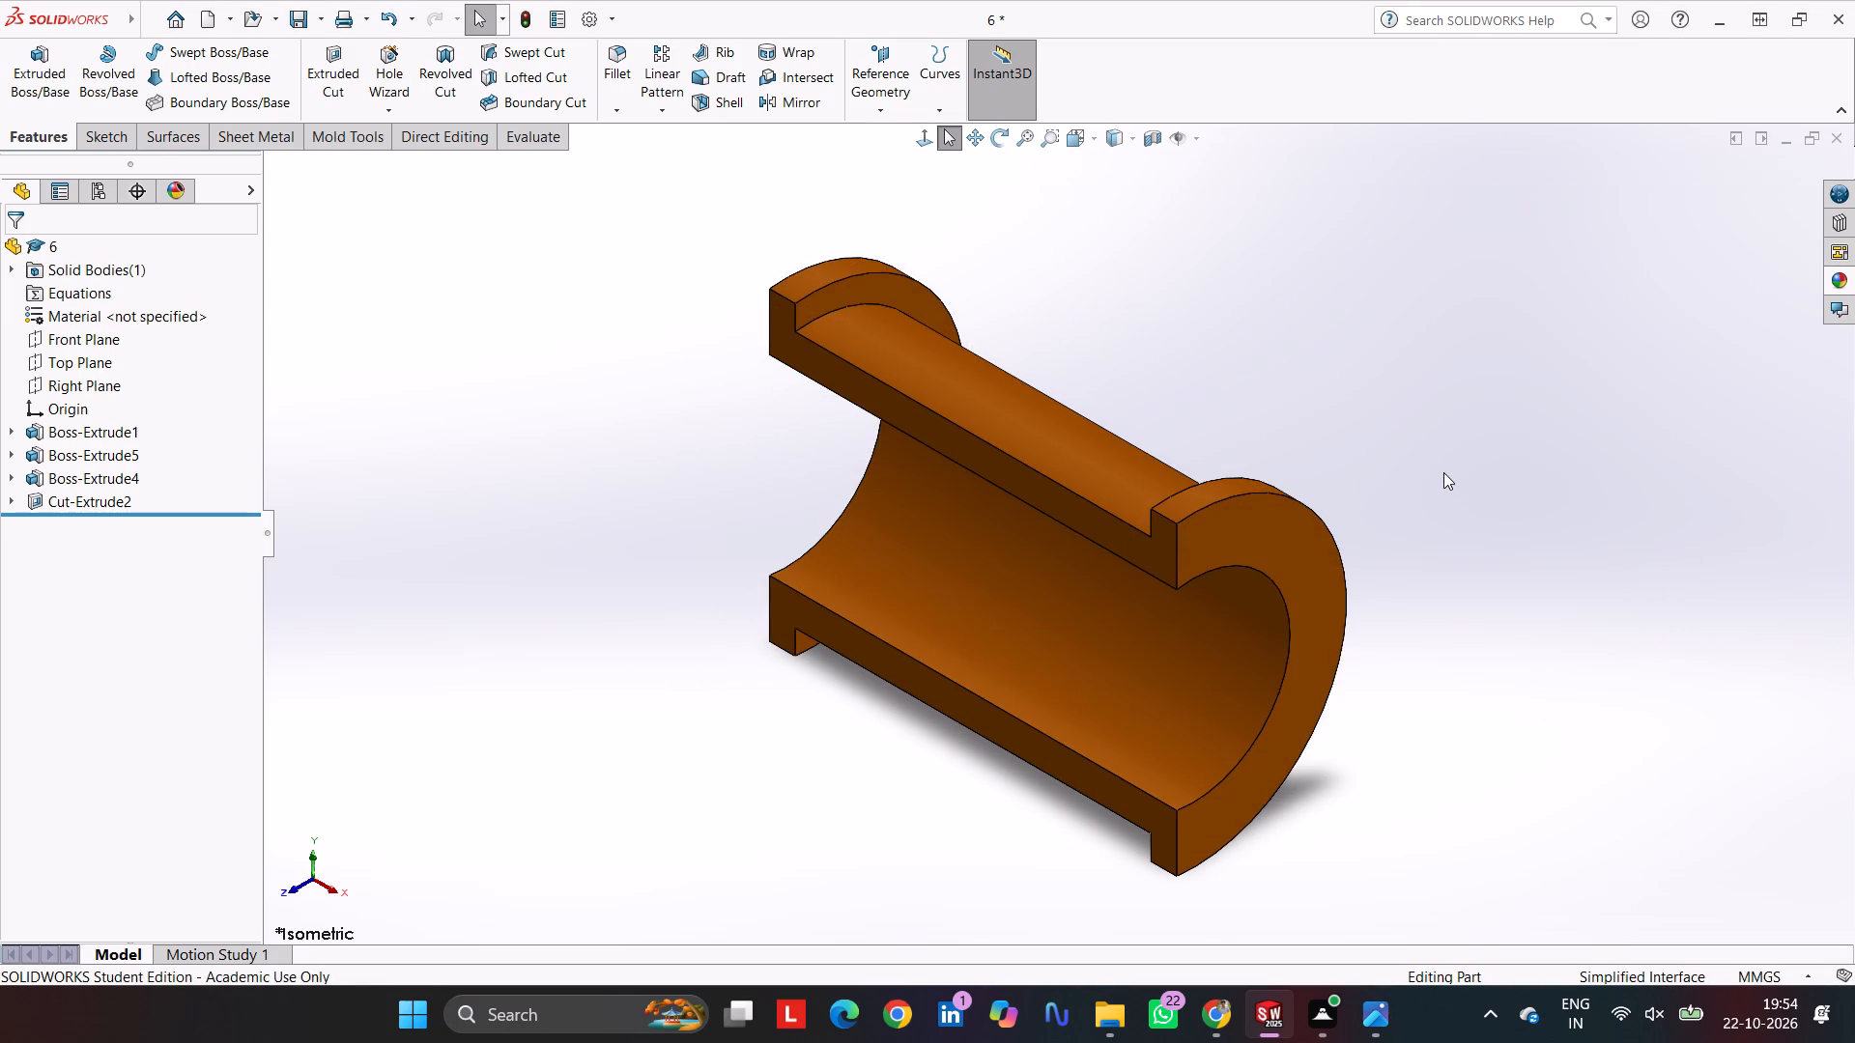
Create a new part and open a sketch on its Right Plane.
key("ctrl+n")
key("Return")
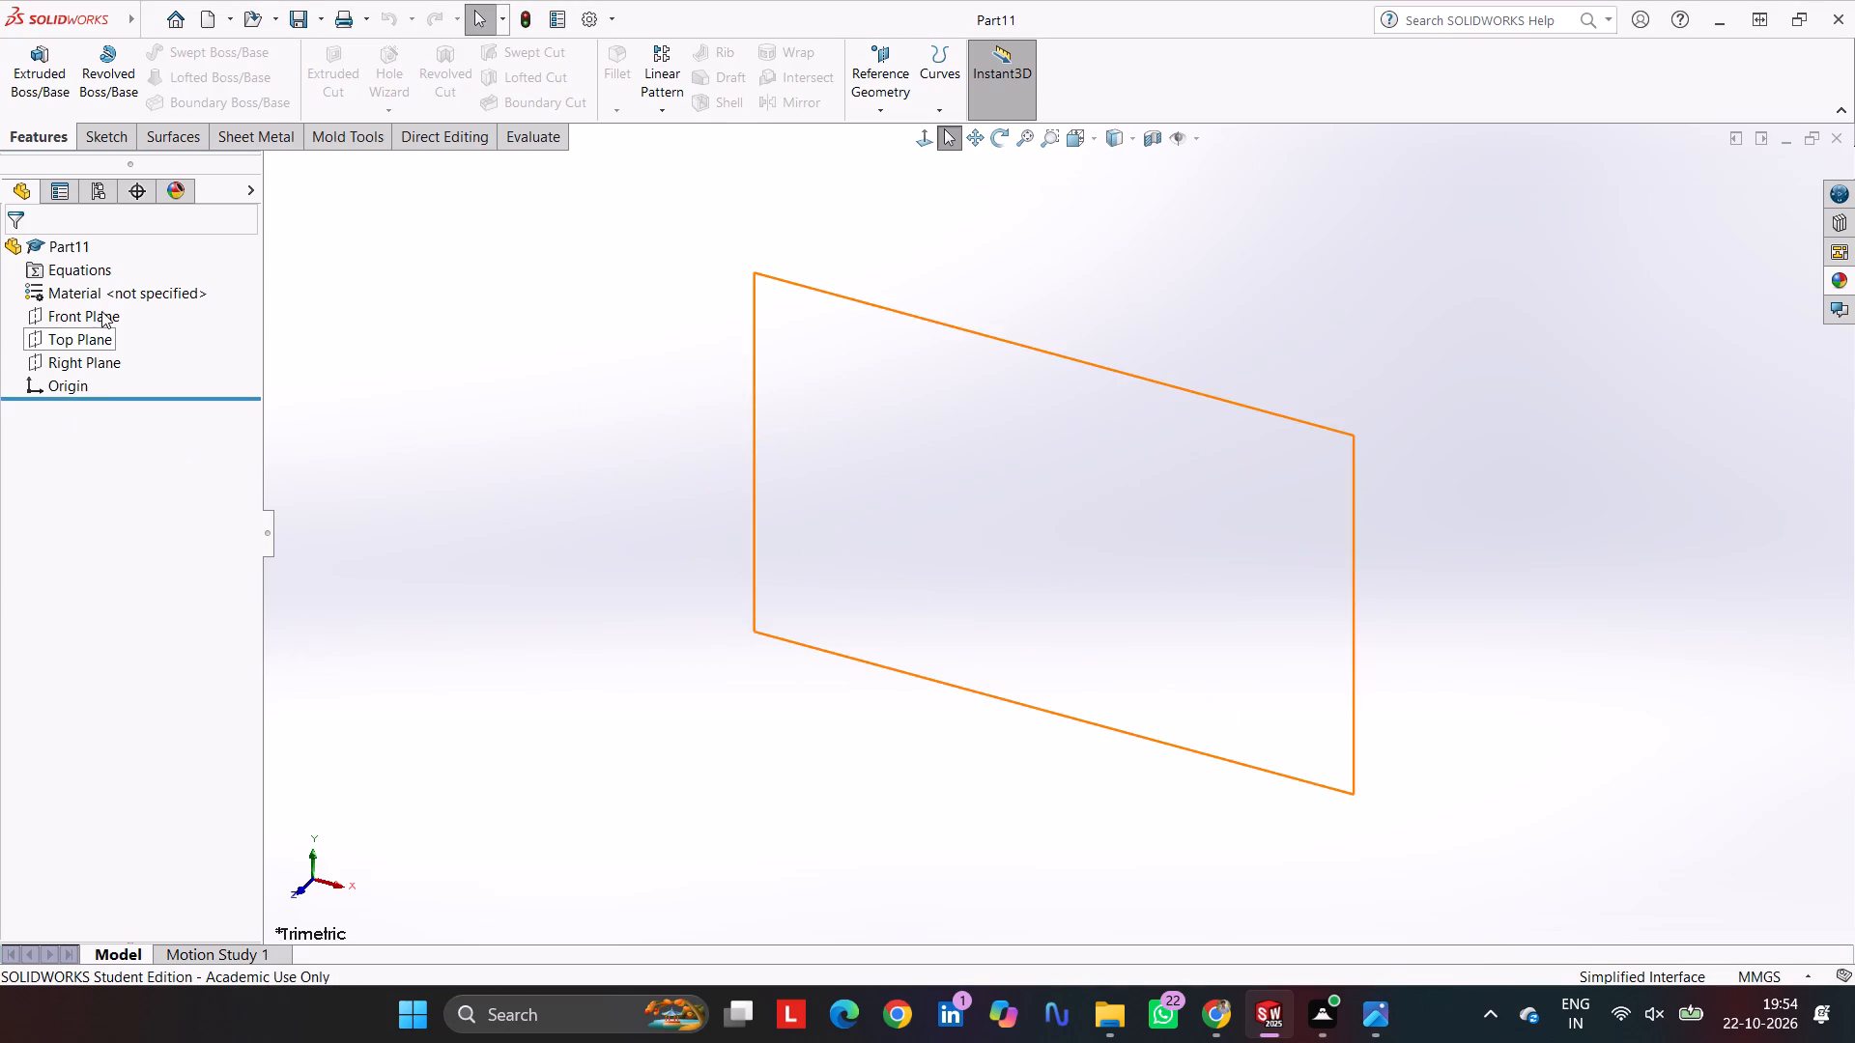
left_click(96, 370)
left_click(116, 137)
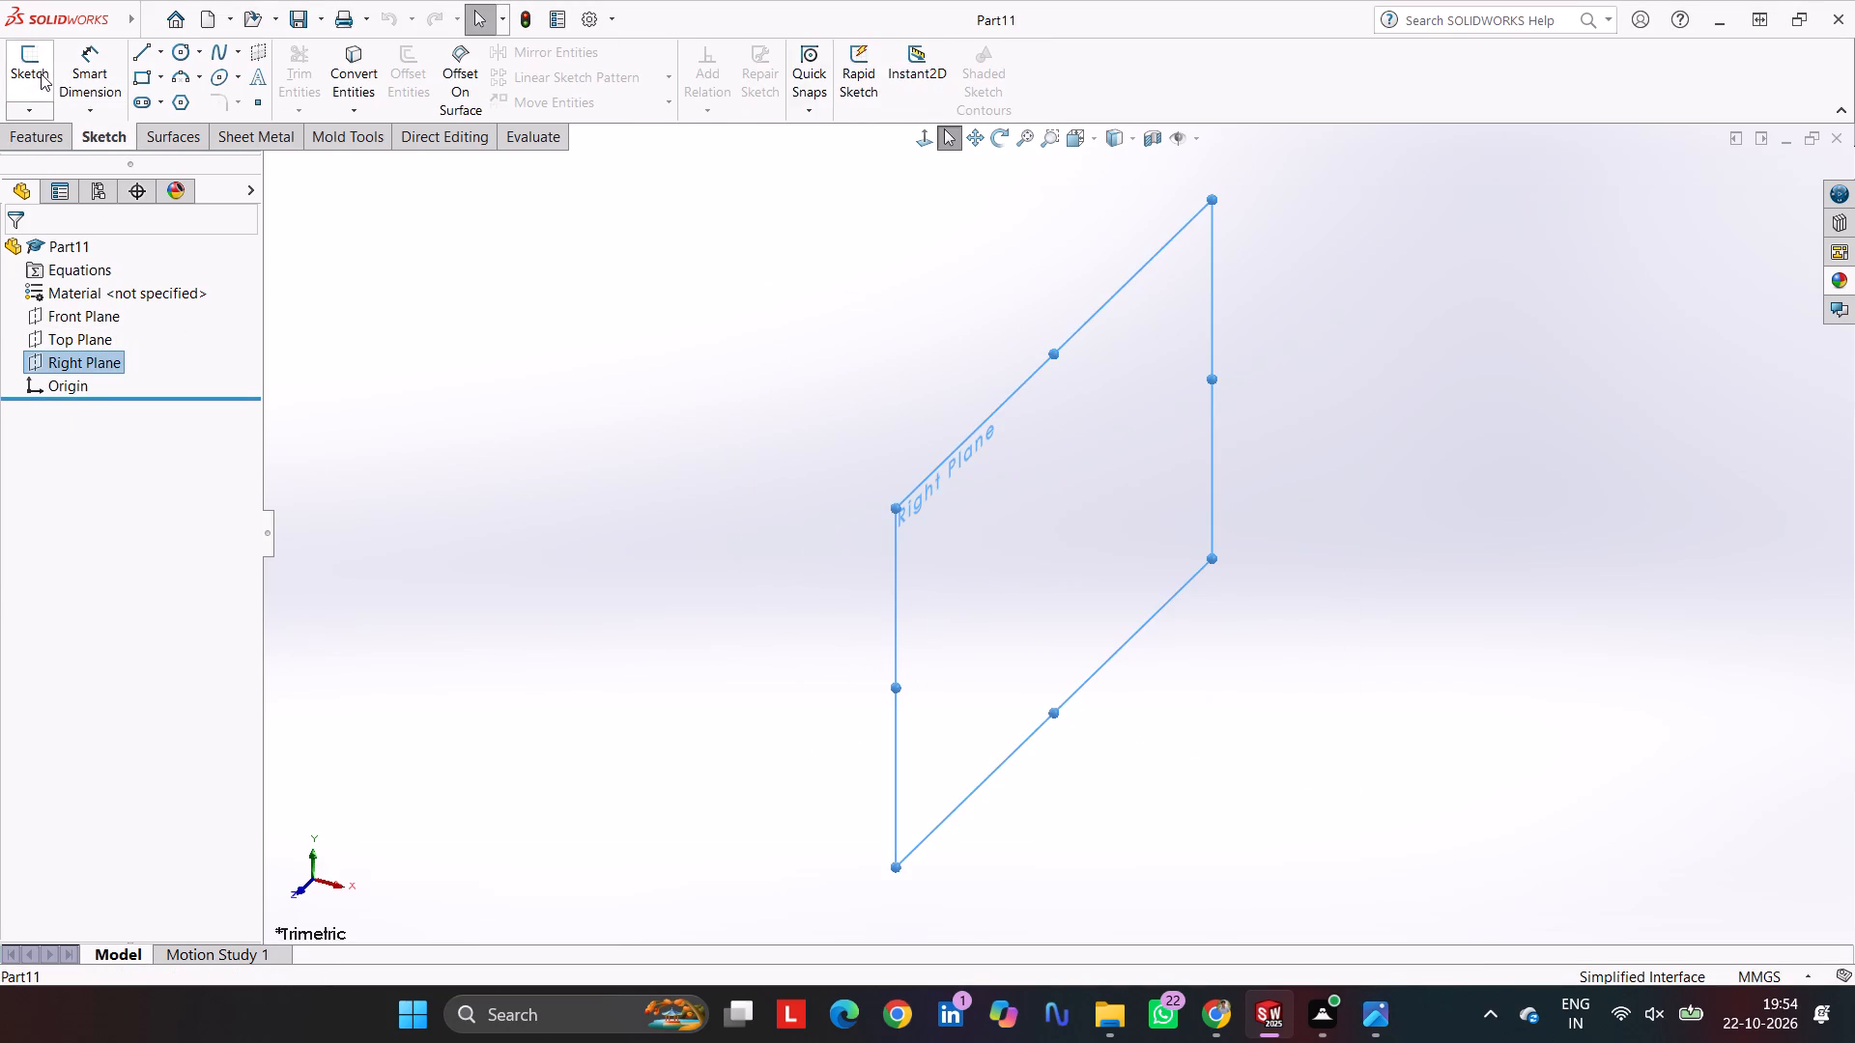
left_click(40, 73)
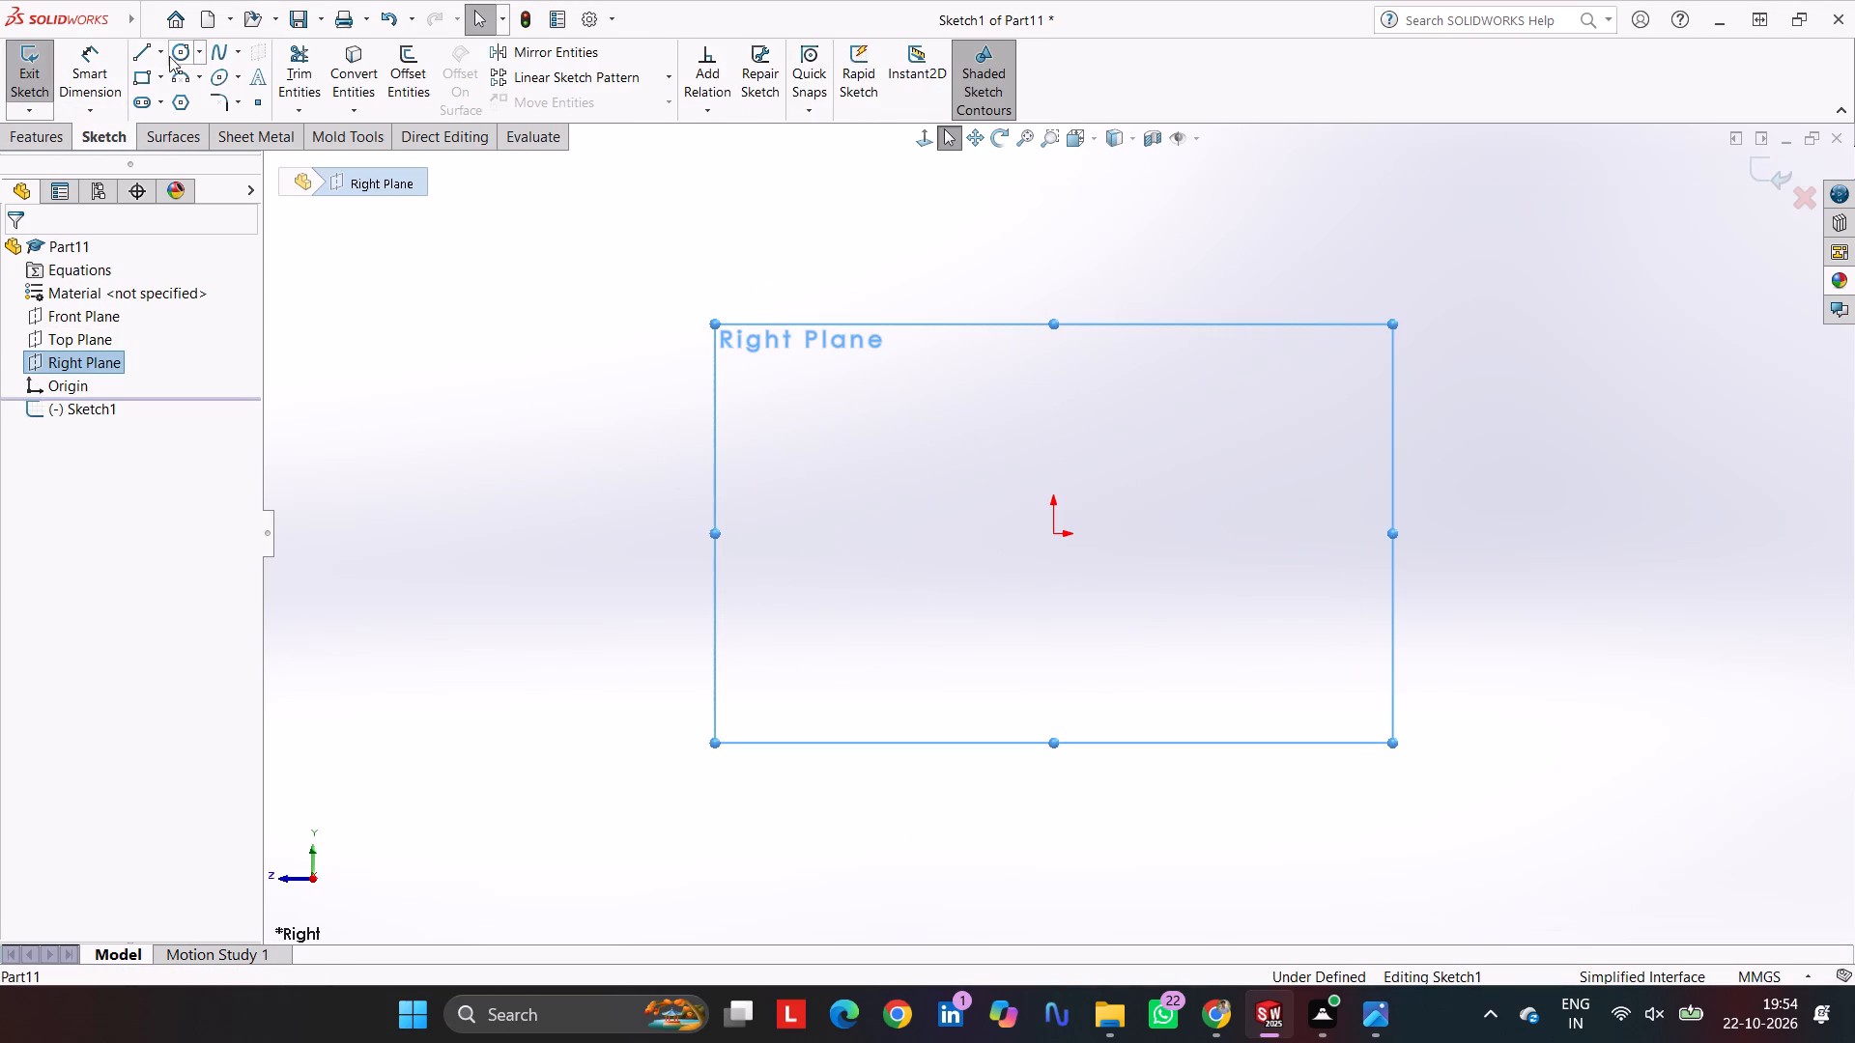
Draw infinite-length horizontal and vertical construction lines through the sketch origin.
left_click(142, 49)
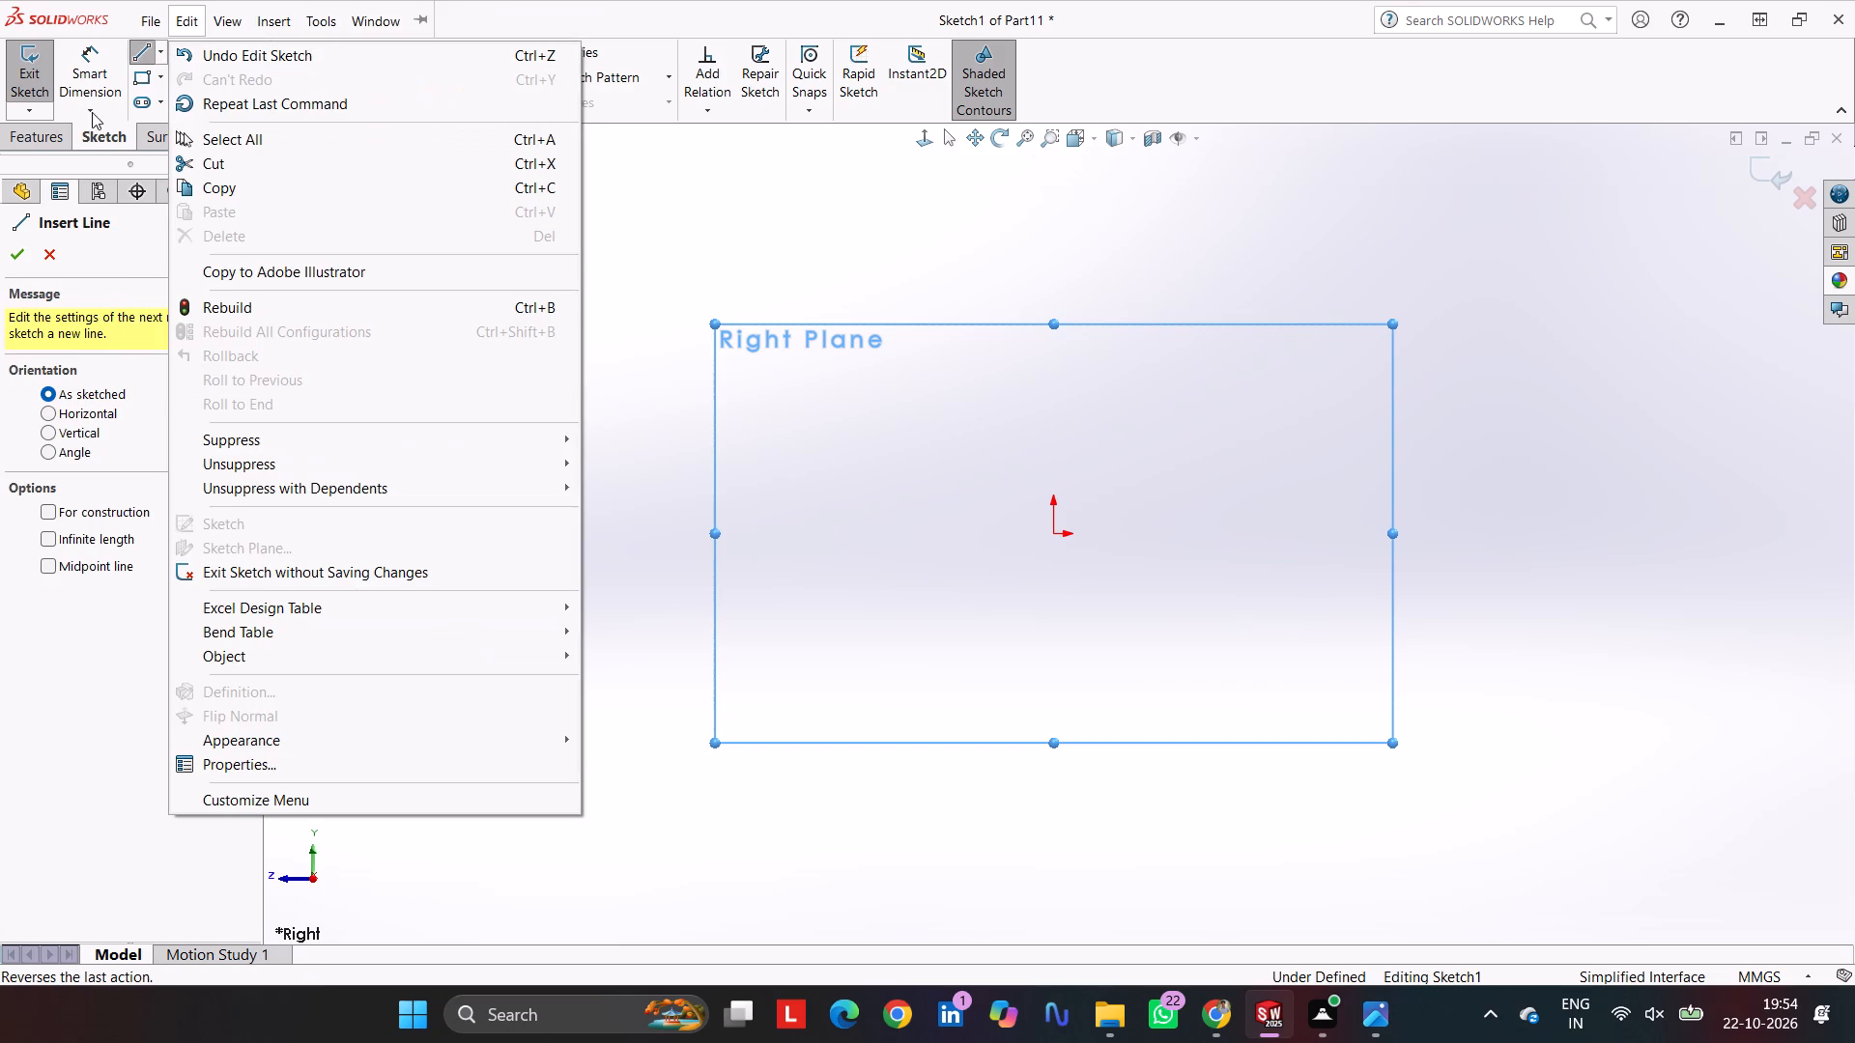
left_click(81, 405)
left_click(115, 534)
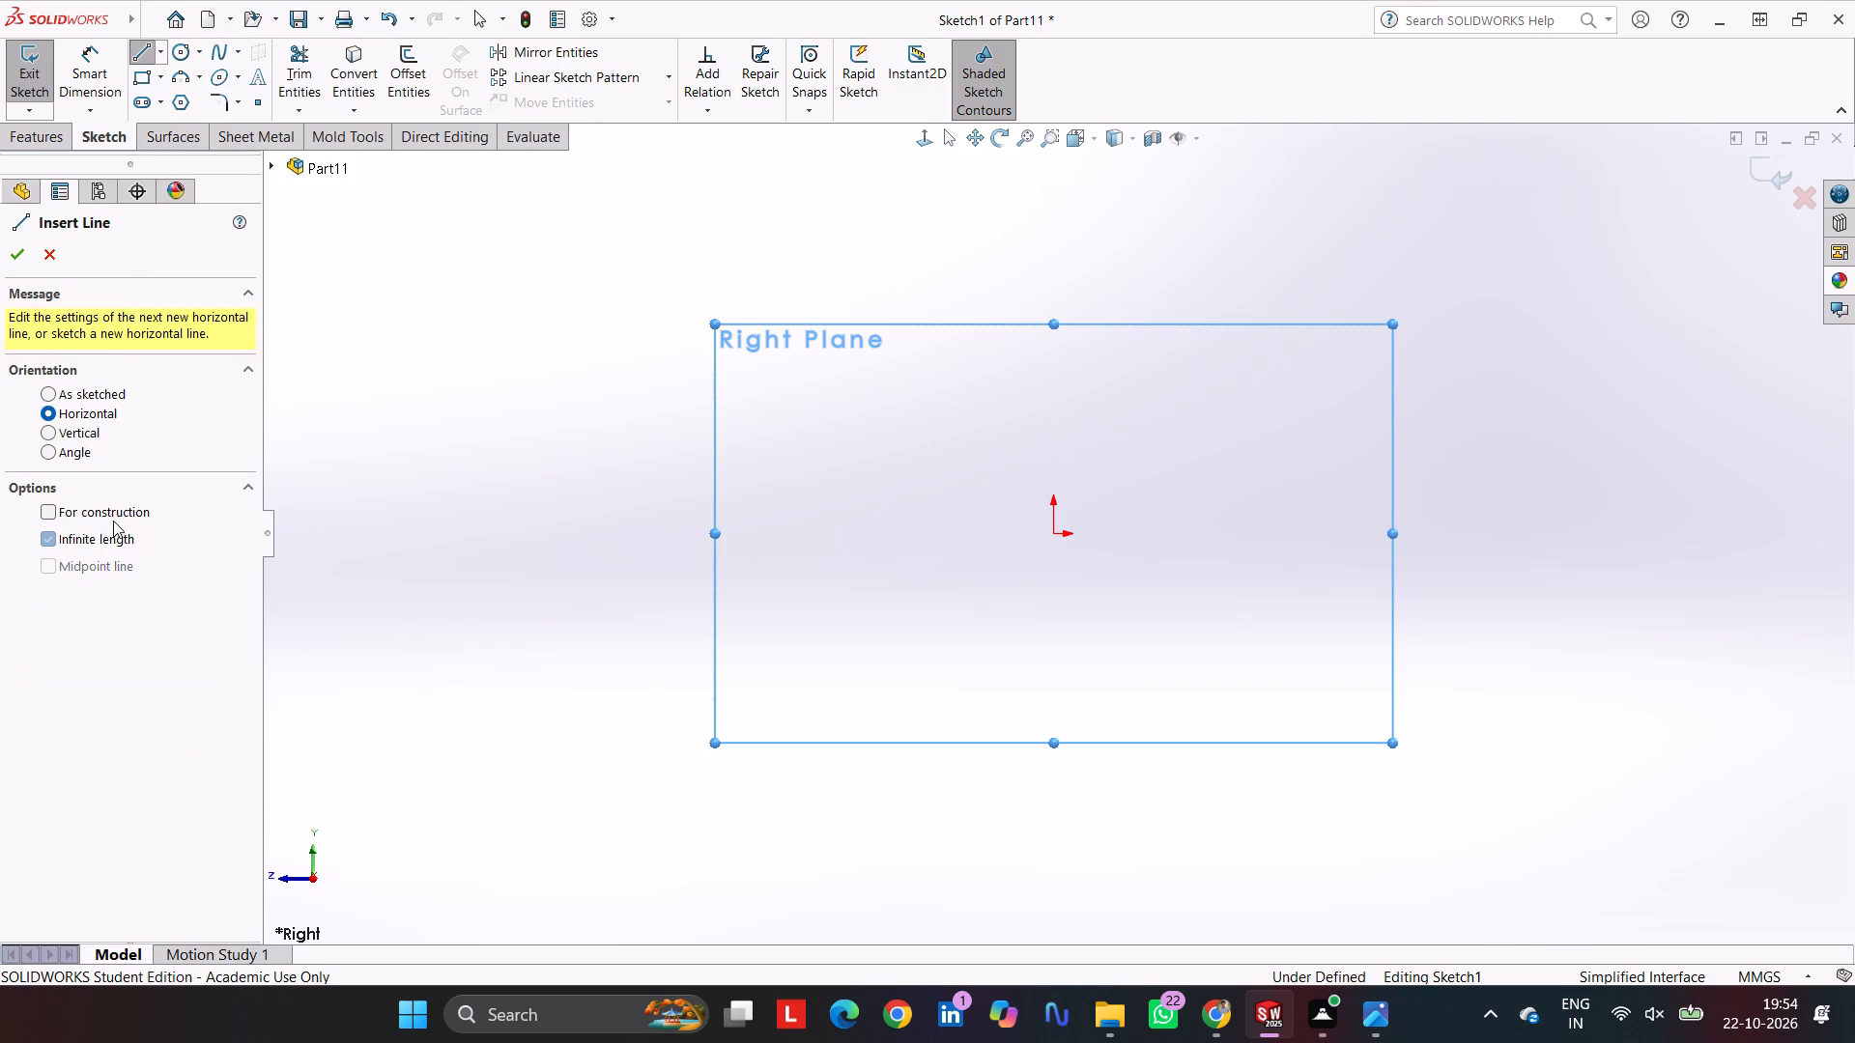
left_click(113, 521)
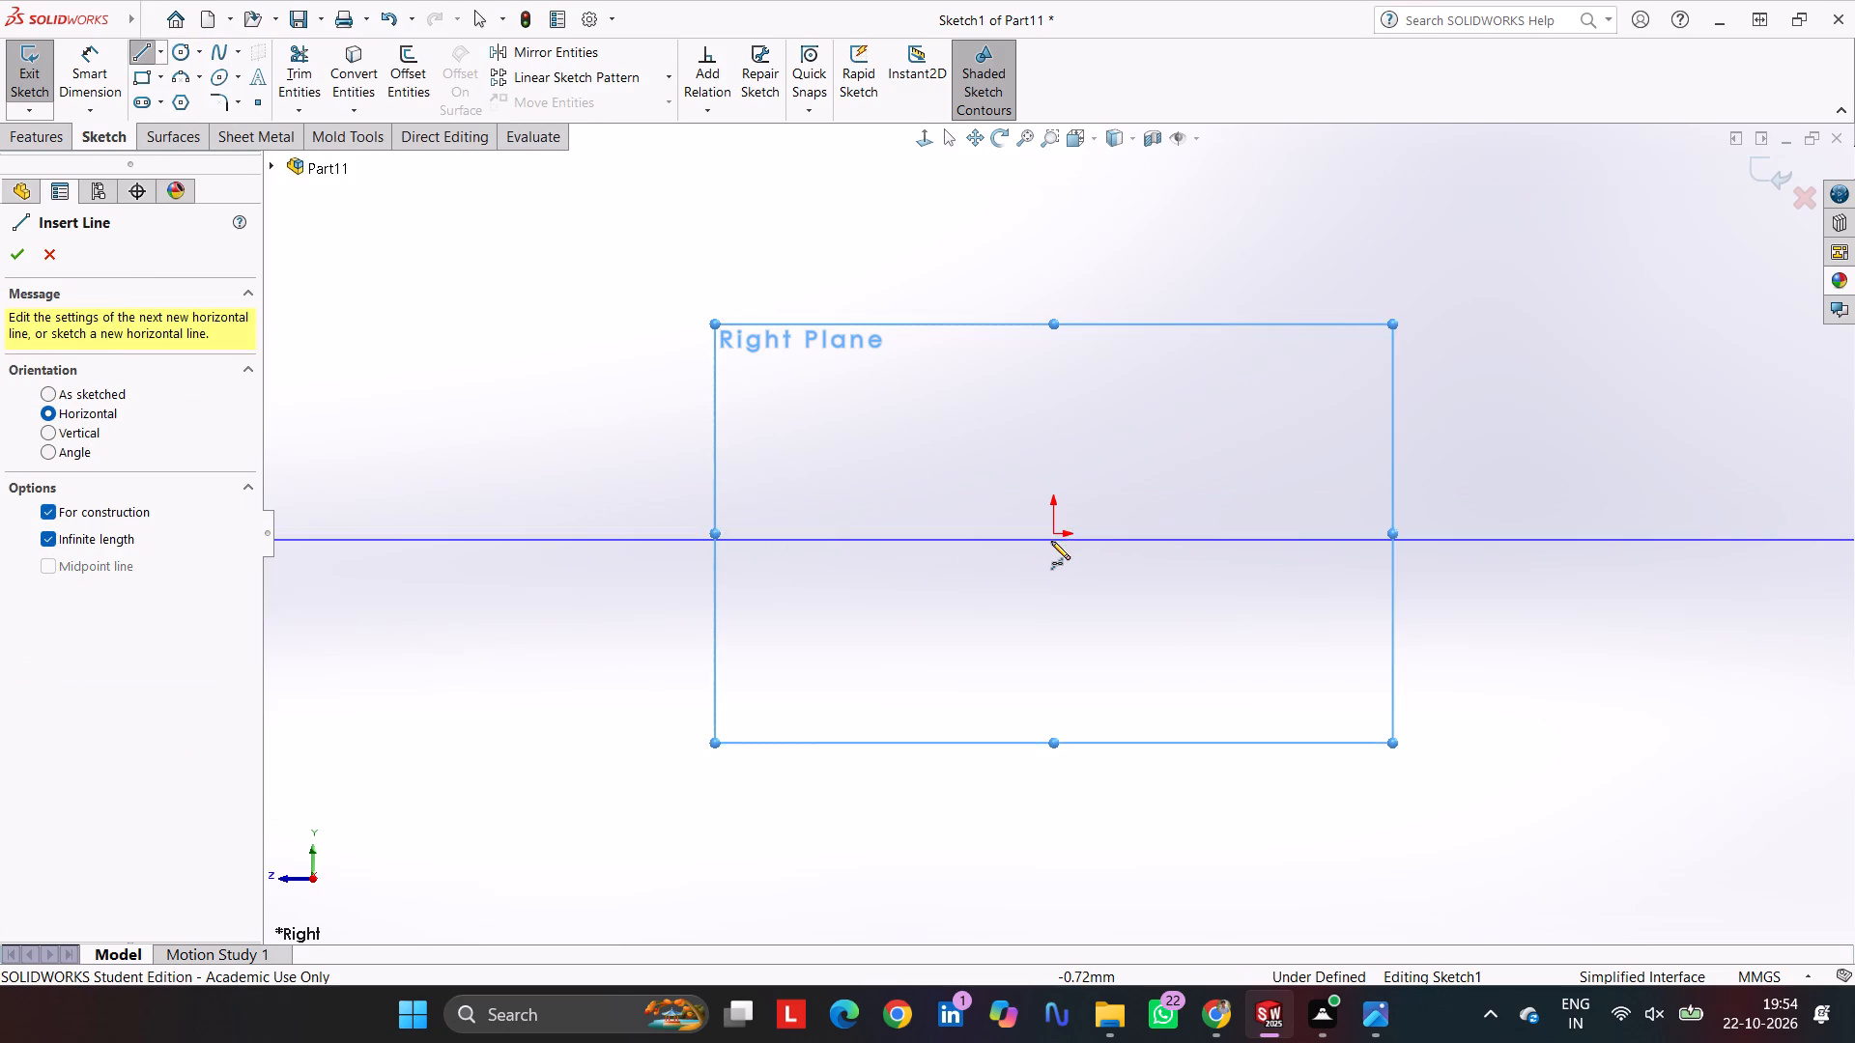
left_click(1051, 536)
left_click(15, 252)
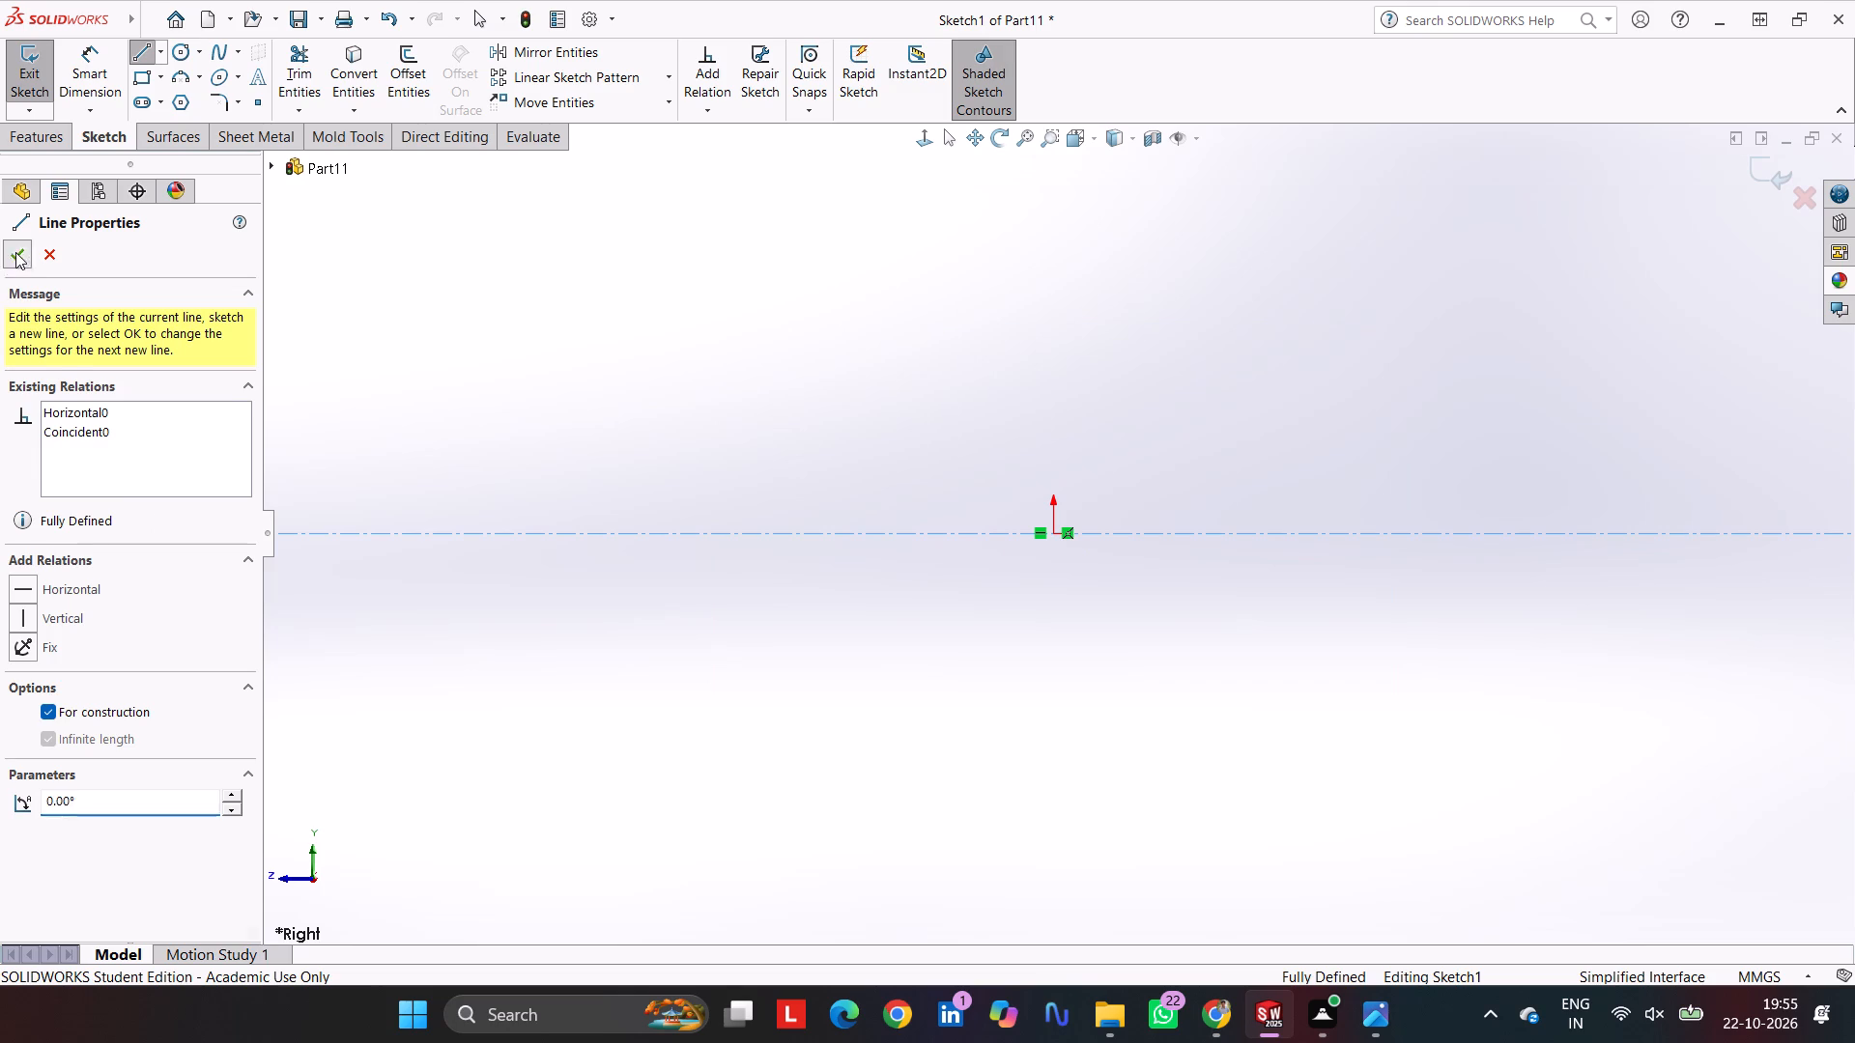
left_click(84, 426)
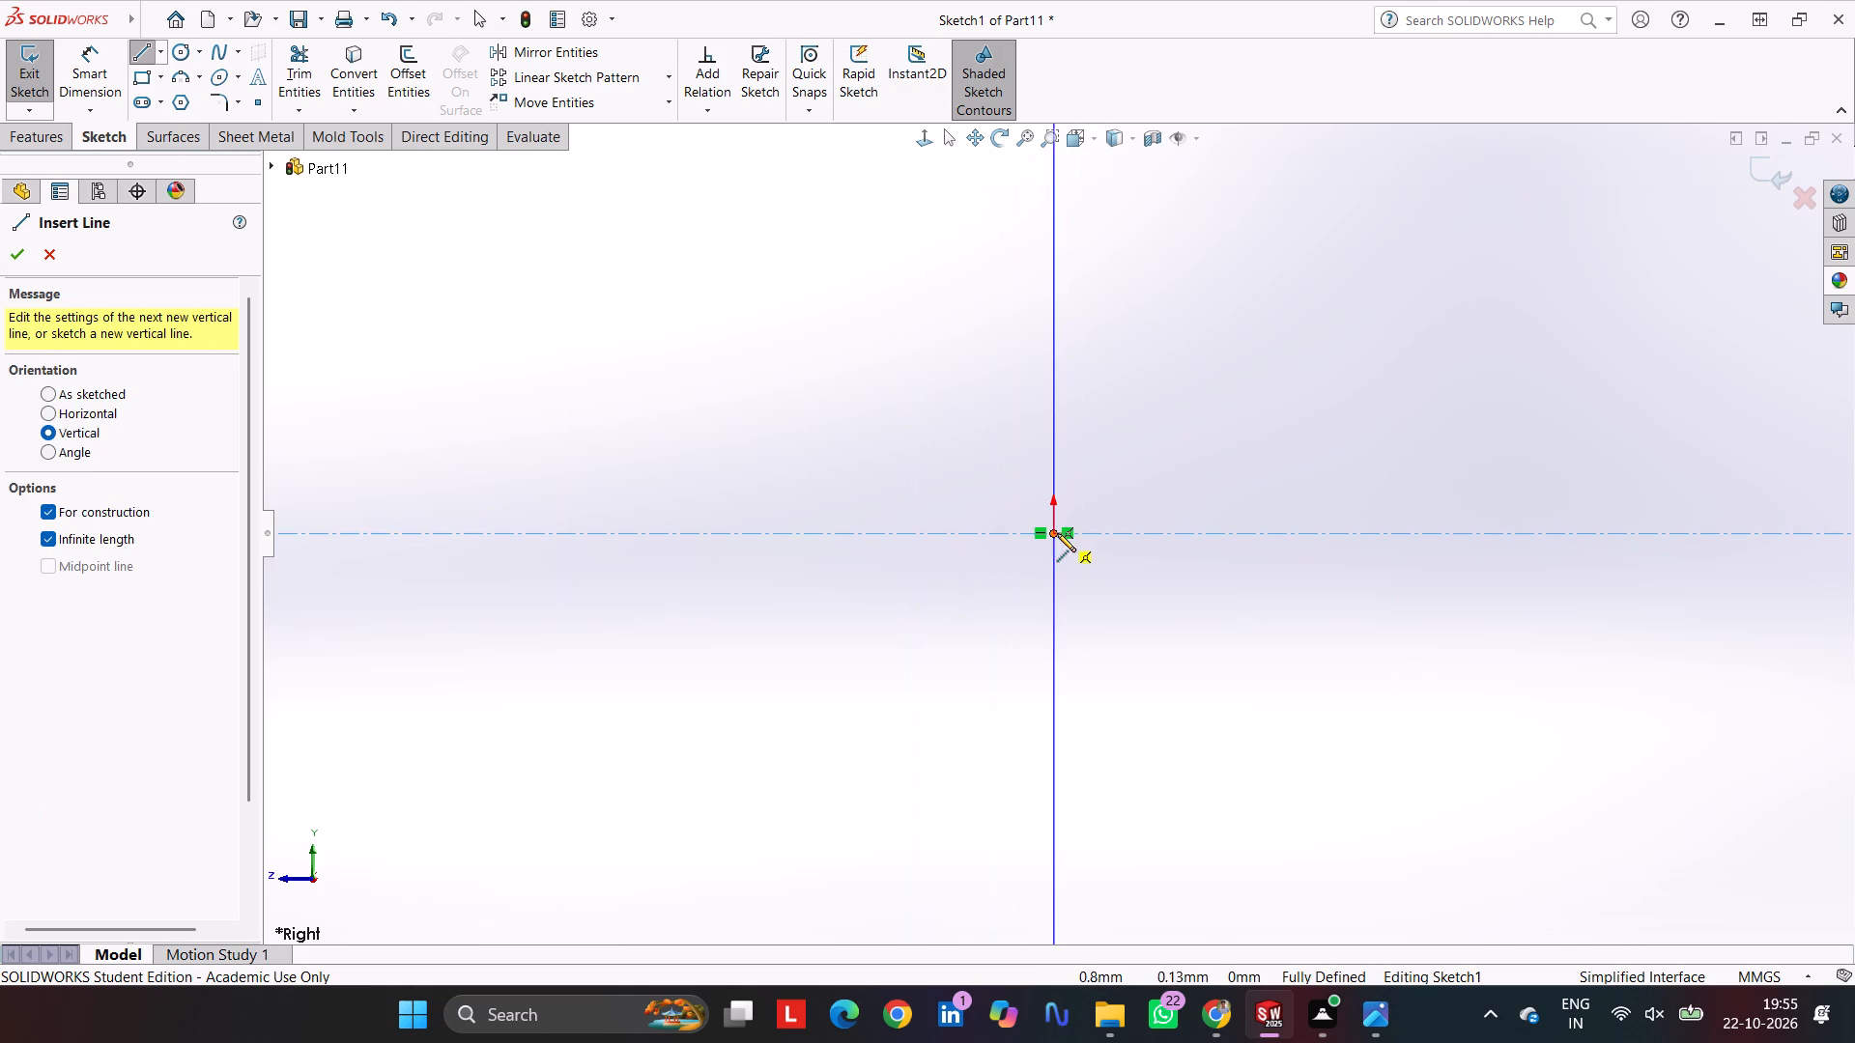
left_click(1057, 533)
Examine the first extrusion's sketch in part 6 for its circle and centre offset, and return to the new part's sketch.
left_click(179, 51)
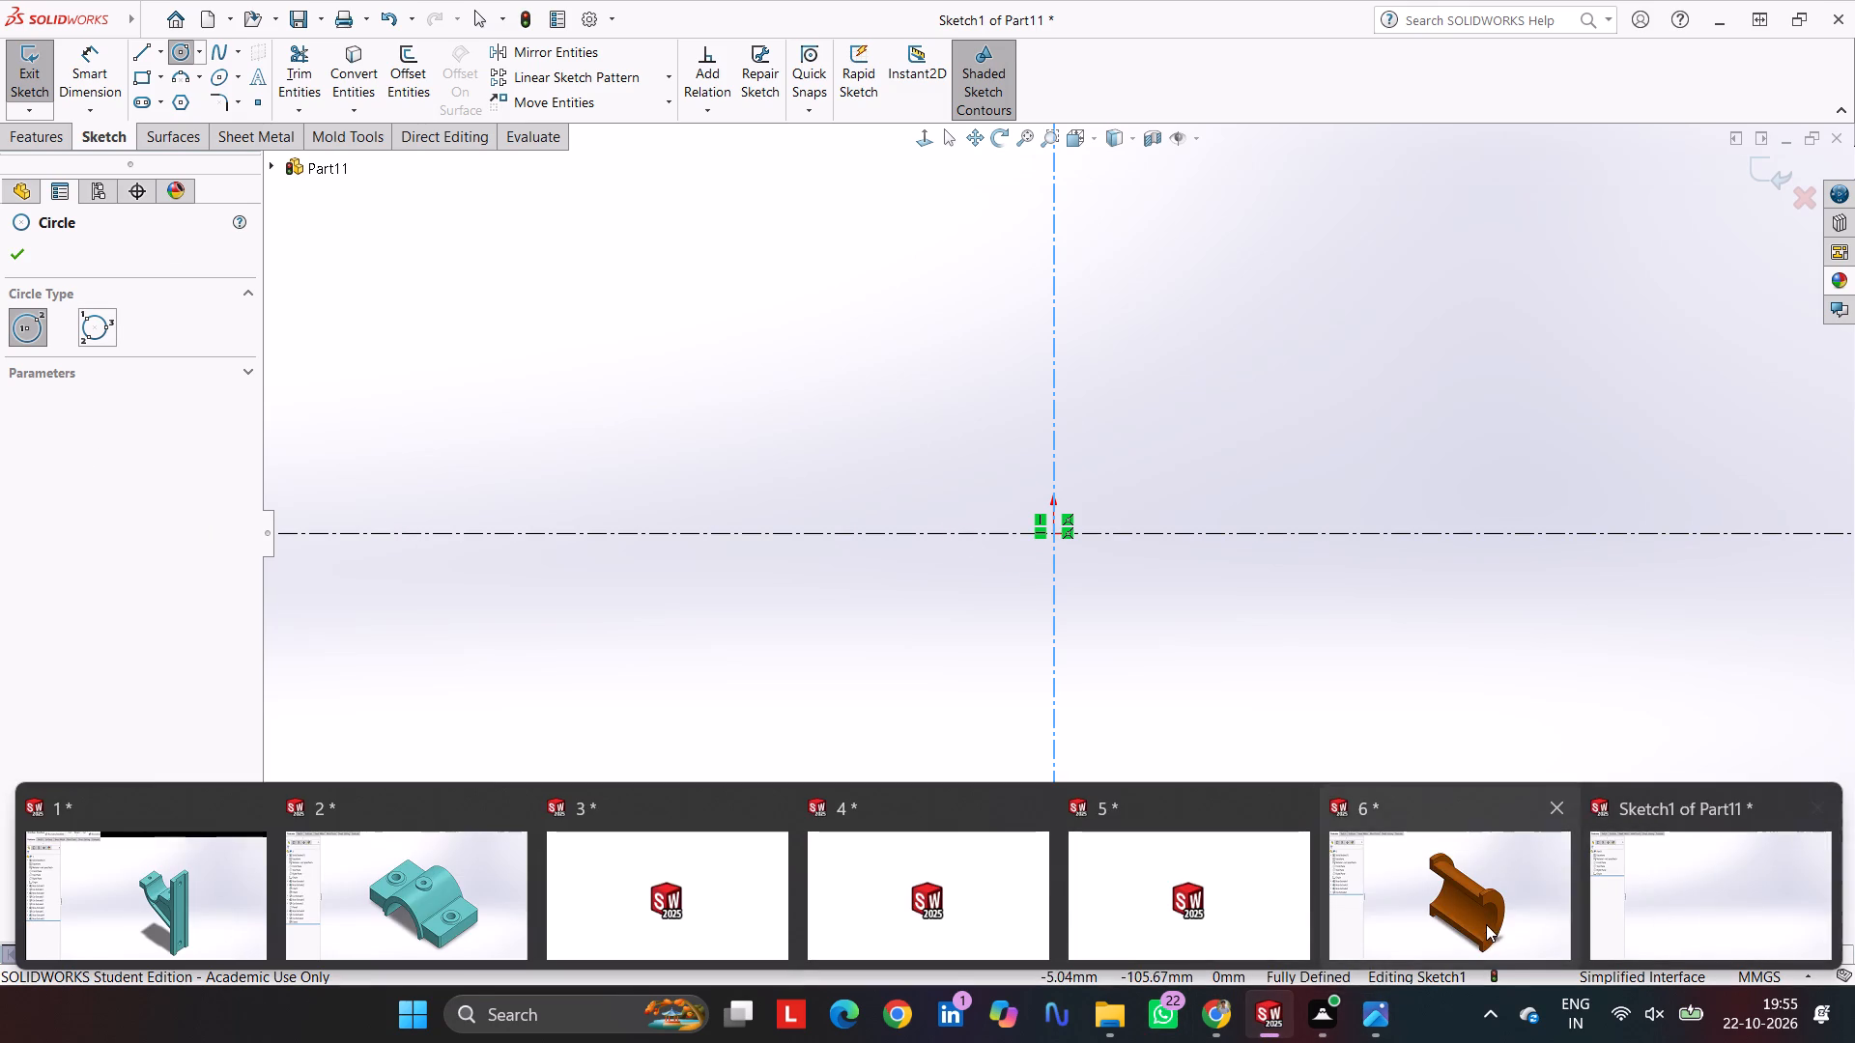
left_click(1486, 923)
left_click(55, 431)
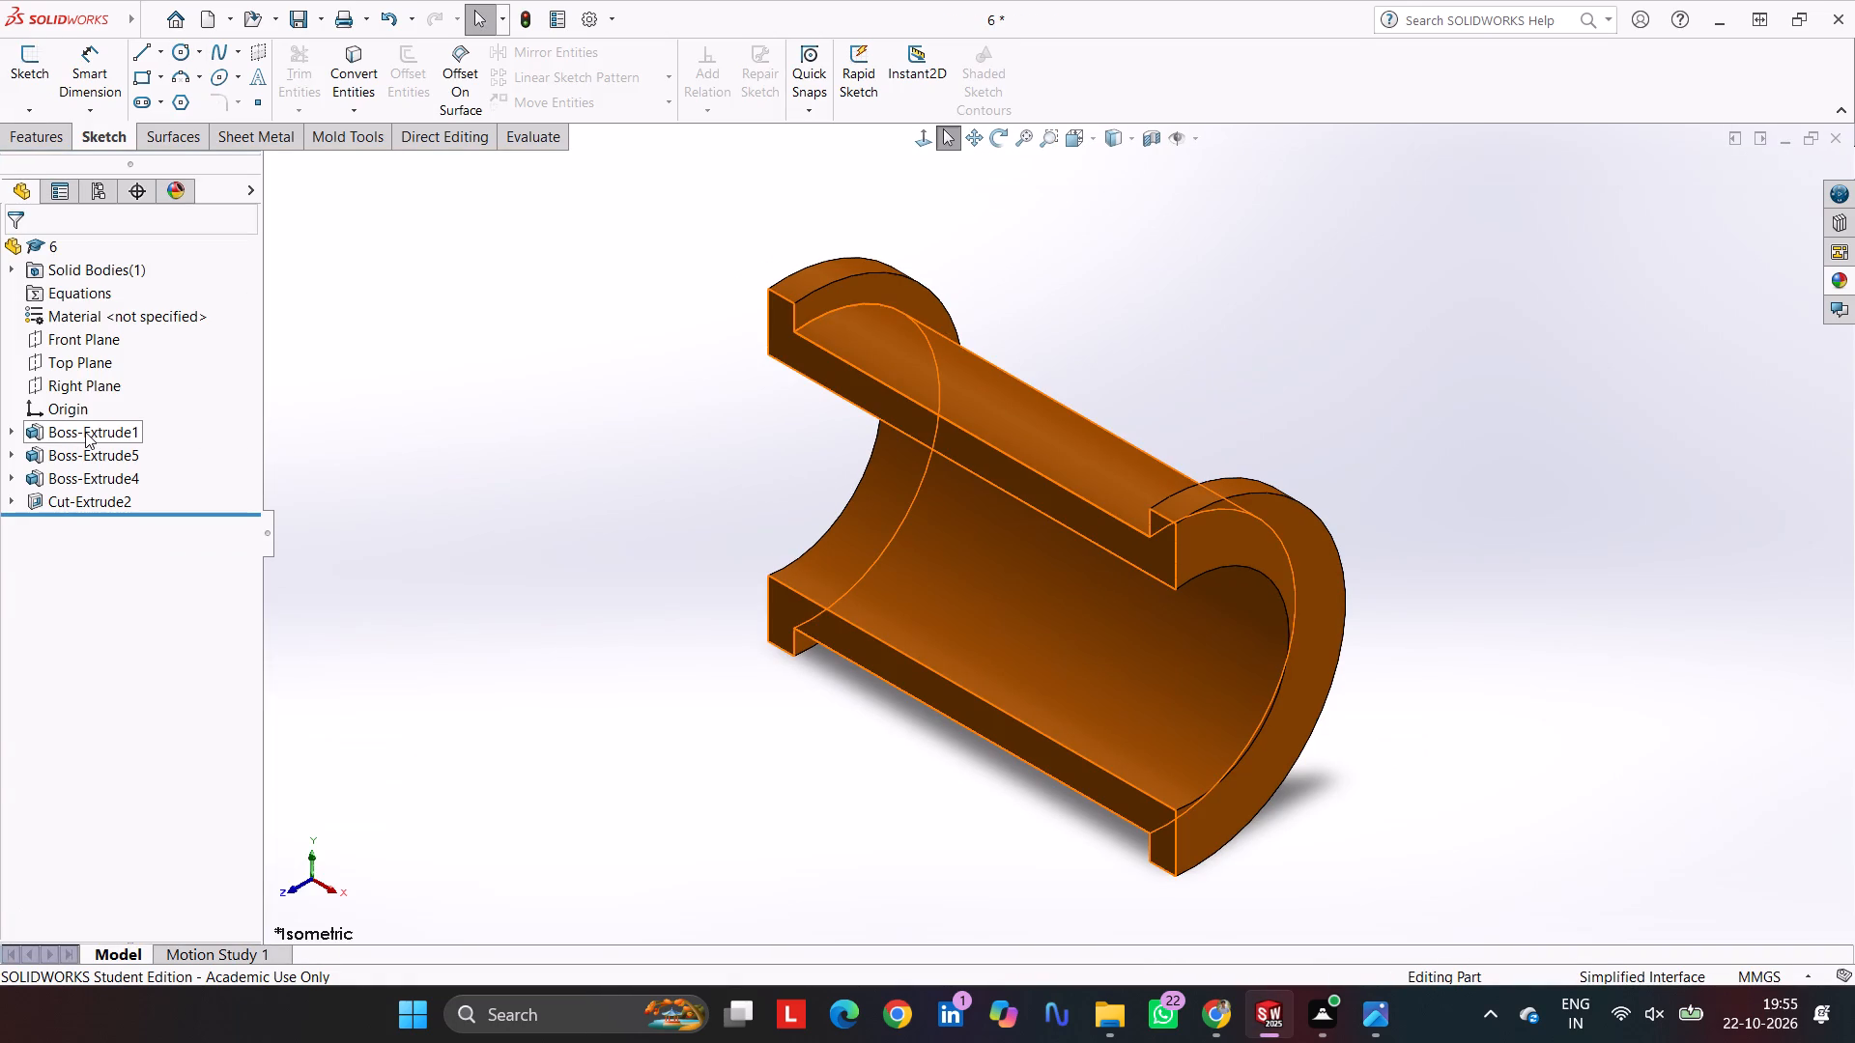
left_click(85, 432)
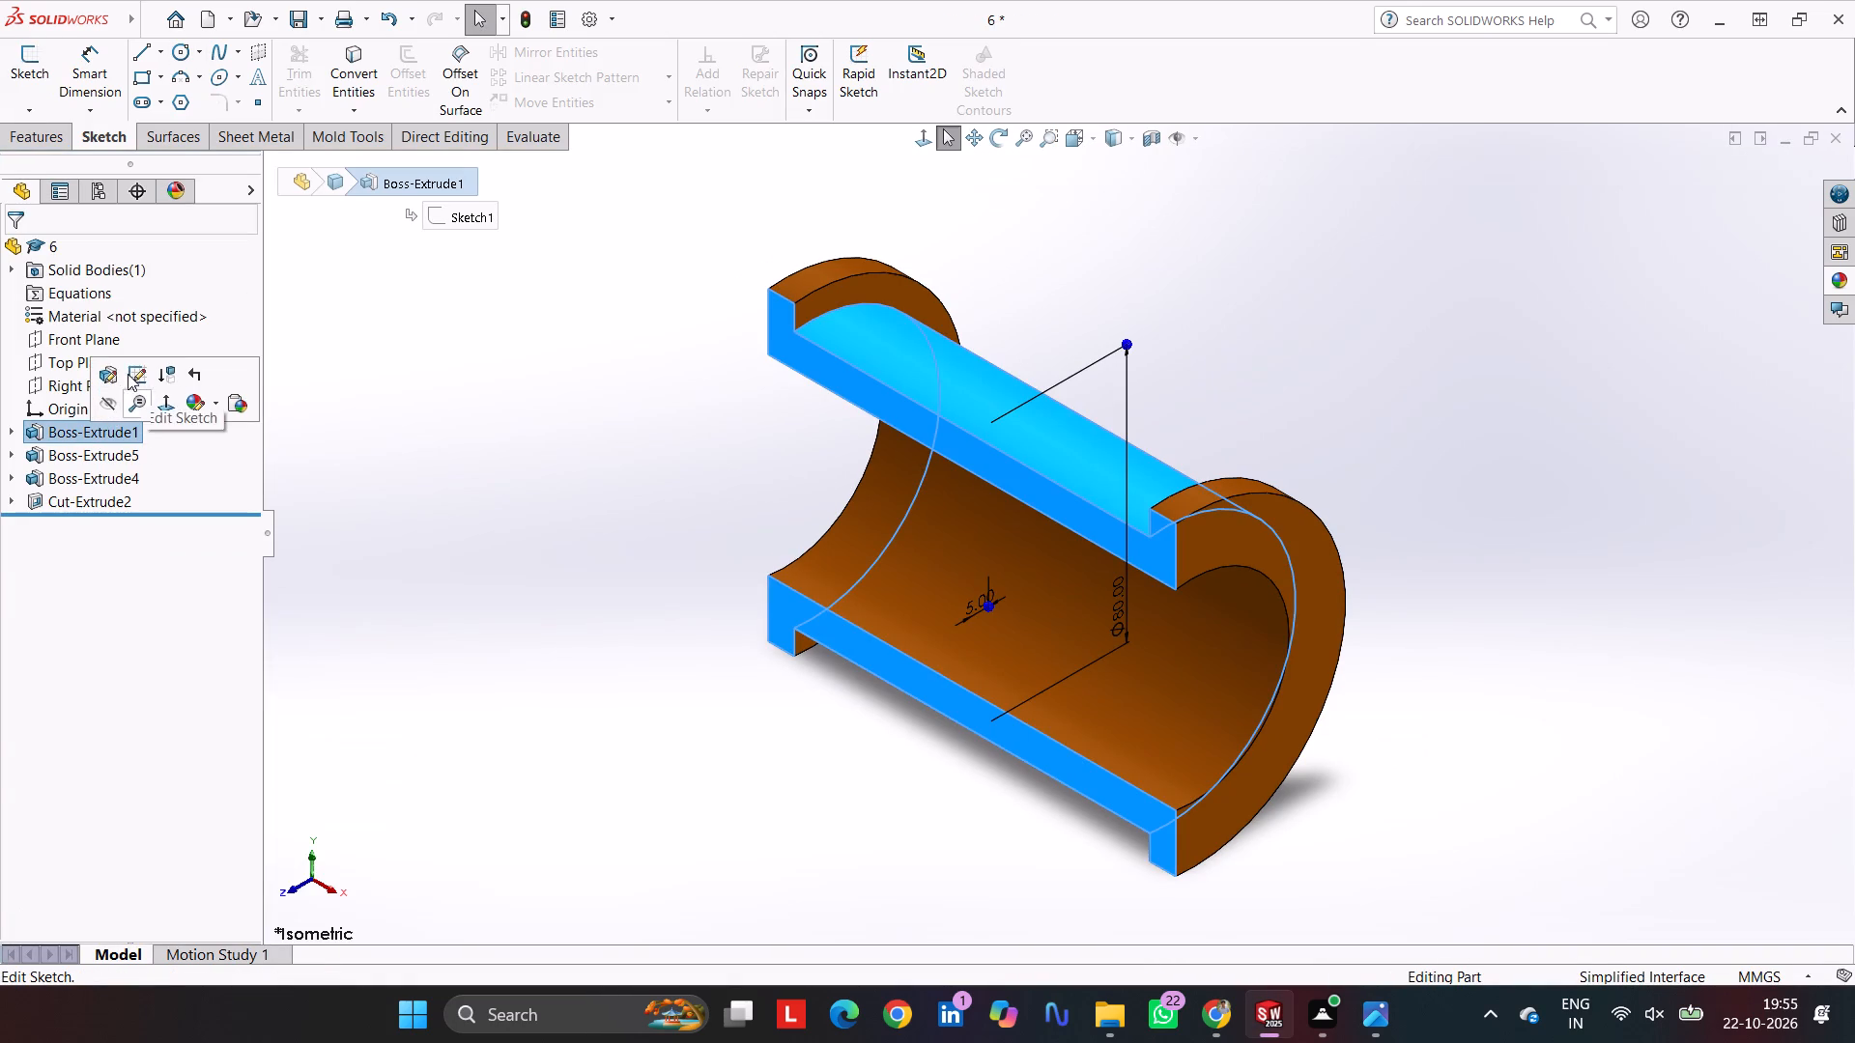
left_click(134, 371)
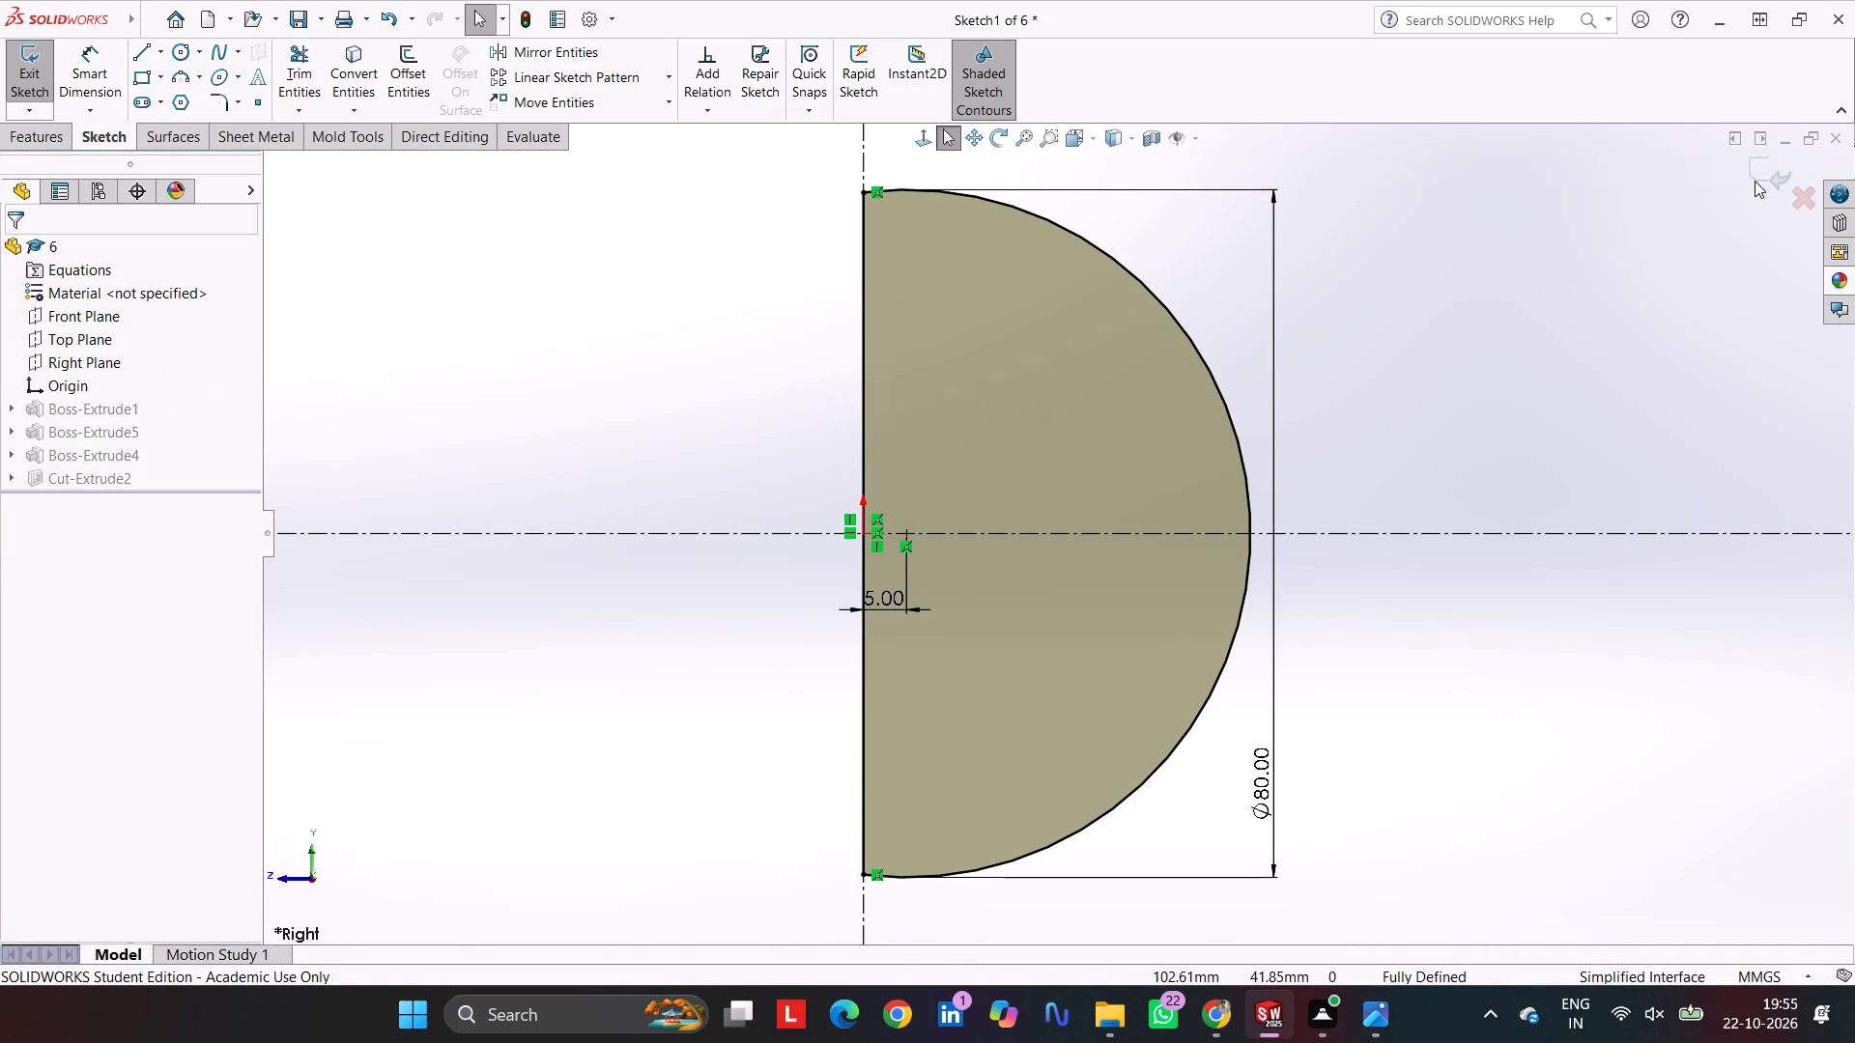
left_click(1755, 181)
middle_click_drag(1587, 662, 1667, 771)
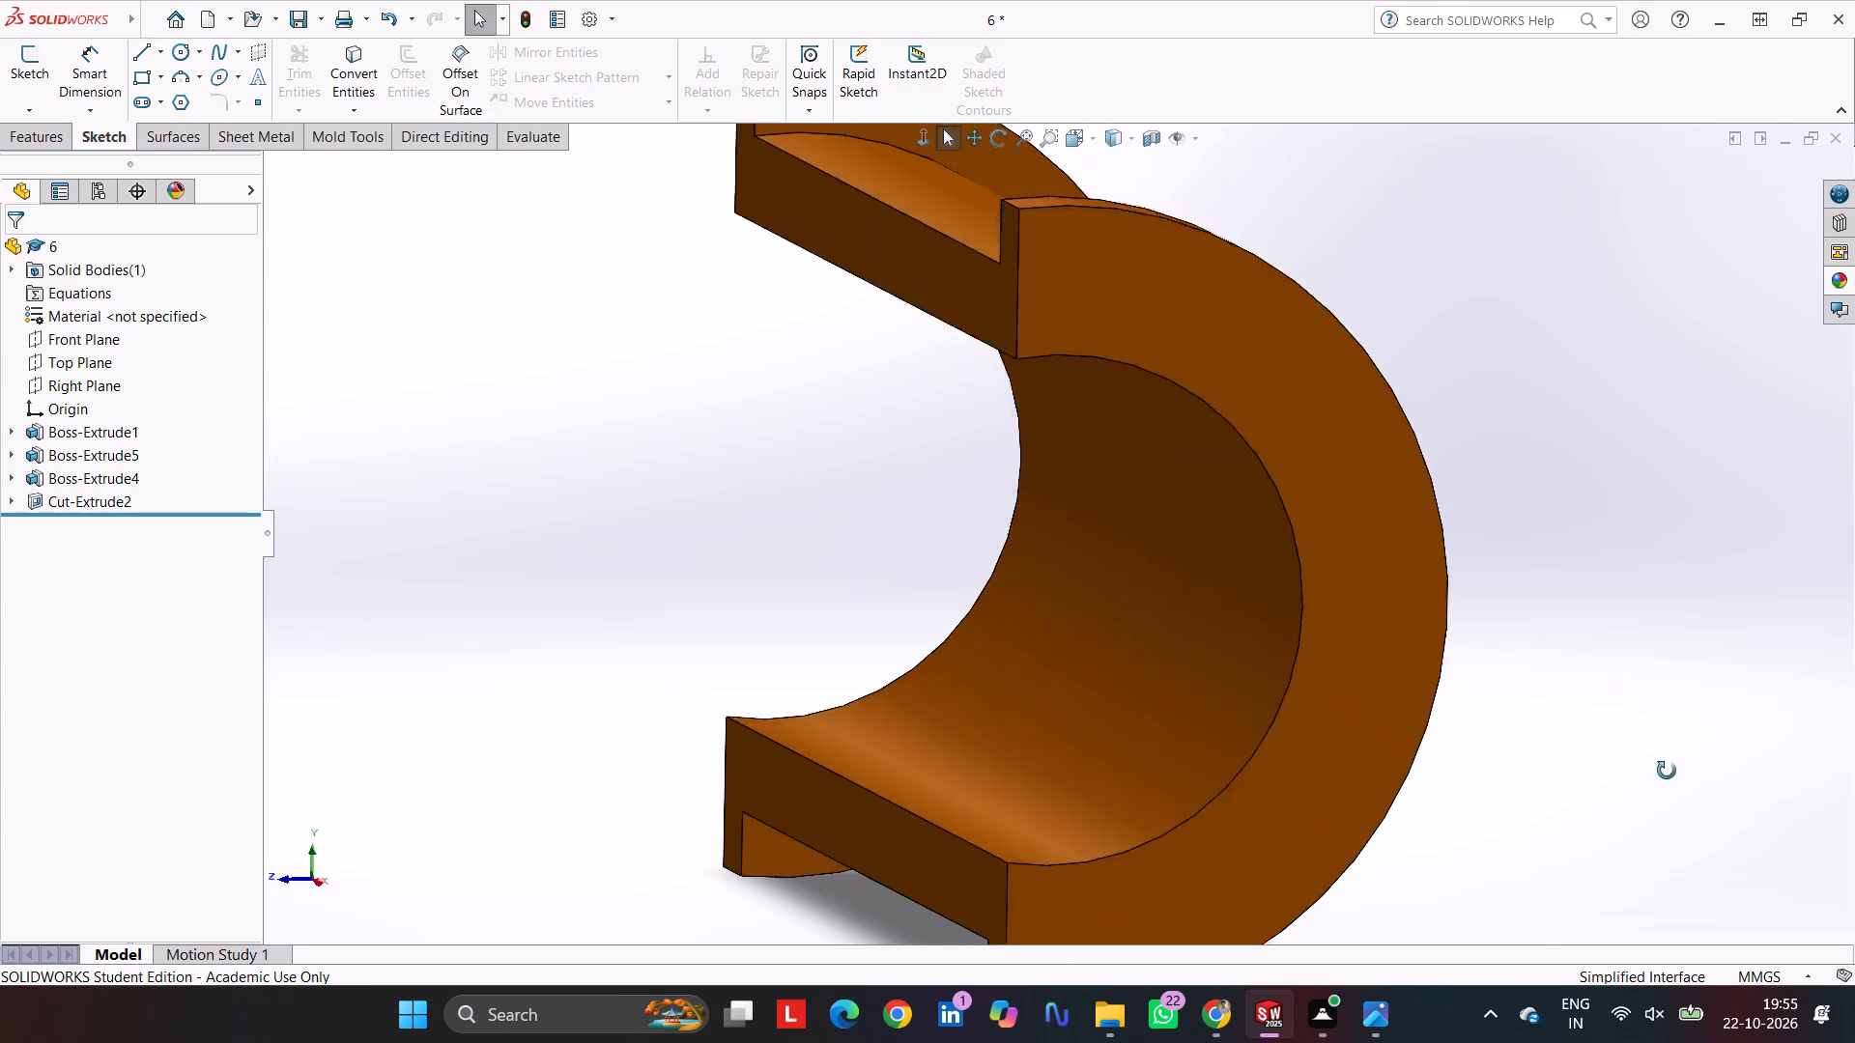
middle_click_drag(1667, 771, 1709, 839)
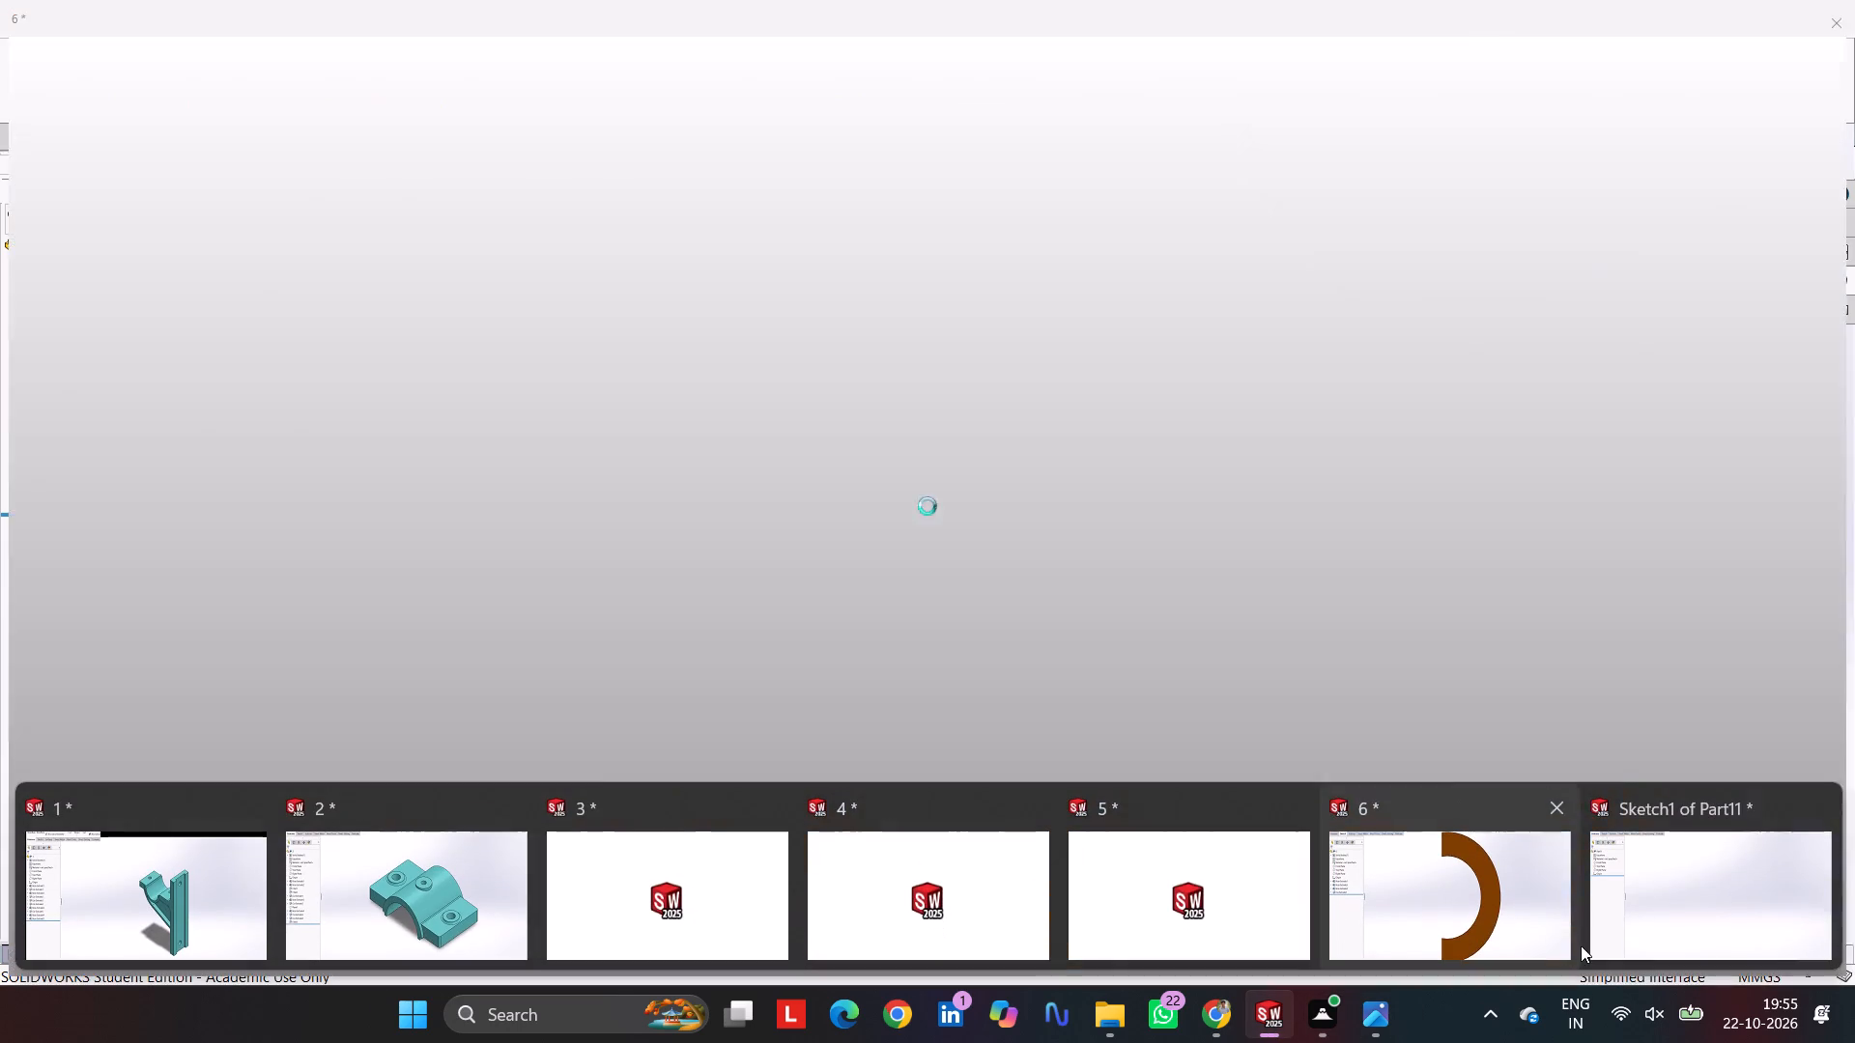
left_click(1624, 915)
Sketch a circle centred on the horizontal construction line, offset from the origin toward positive Z and crossing the vertical construction line.
scroll(1038, 544, "down", 2)
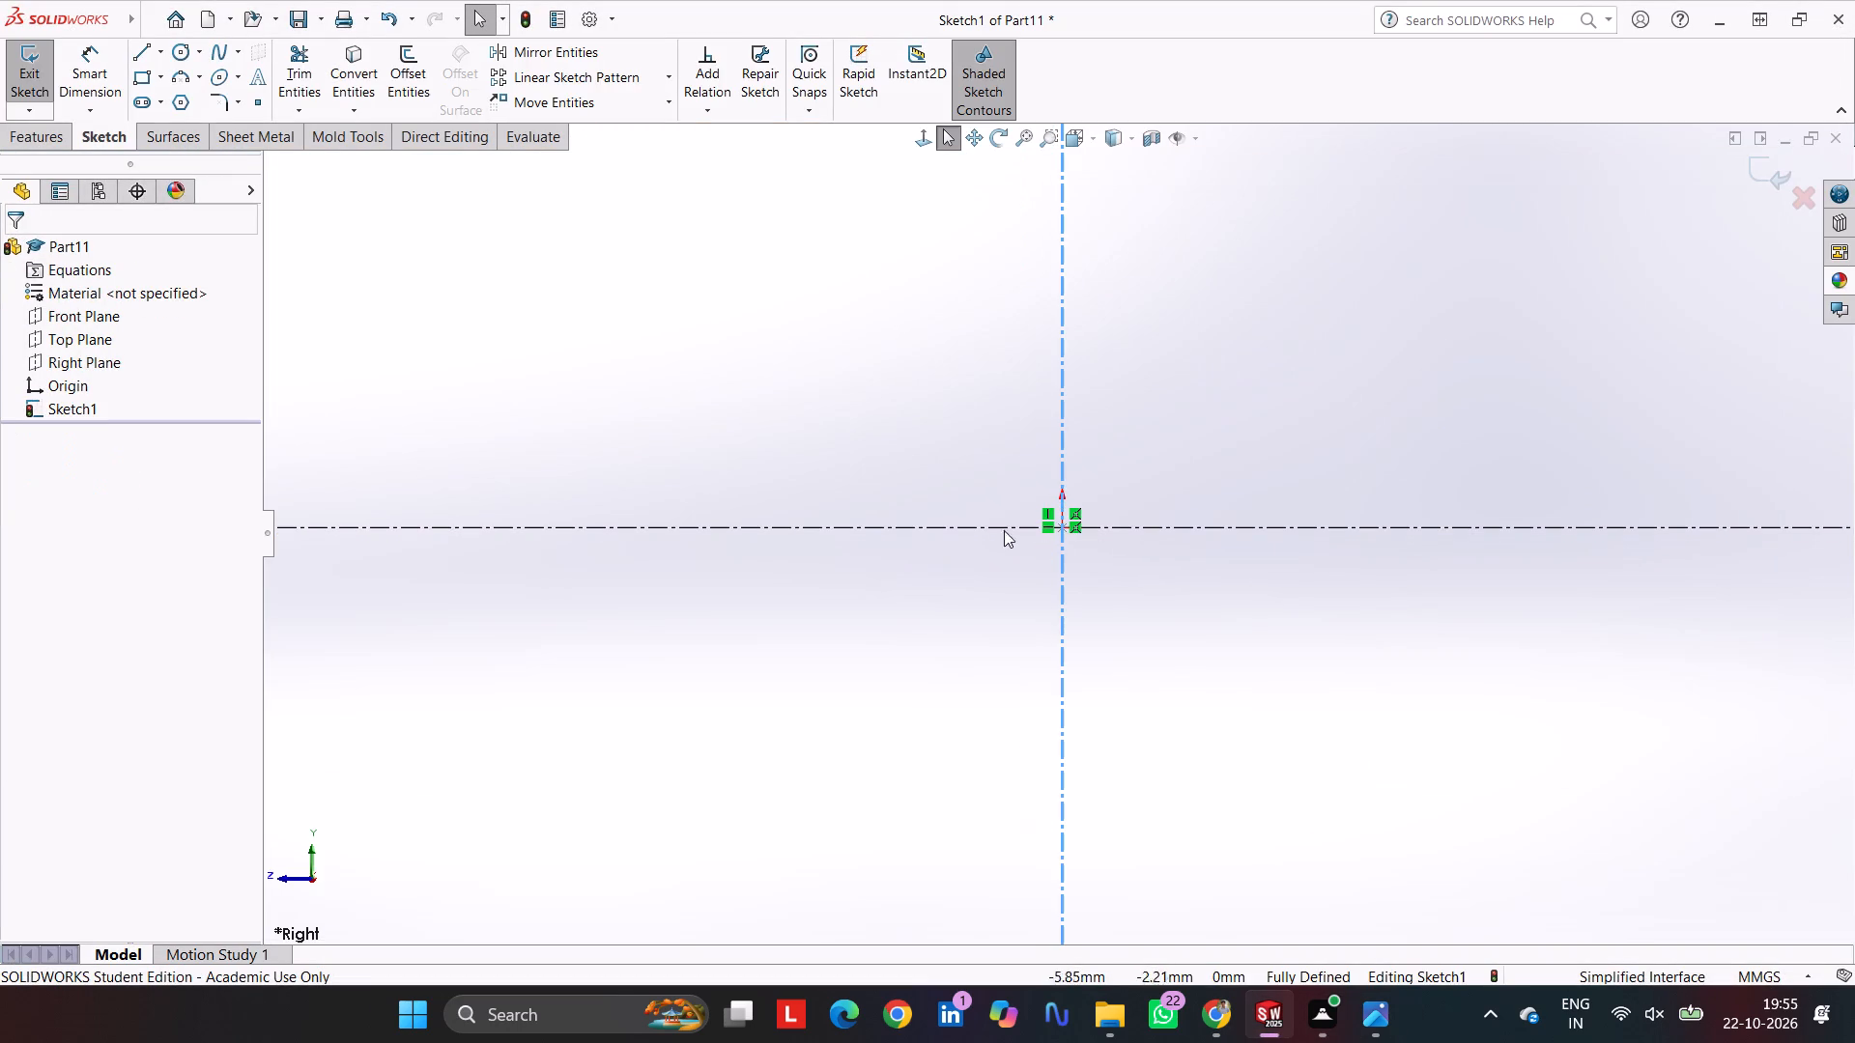
scroll(927, 477, "up", 5)
left_click(184, 43)
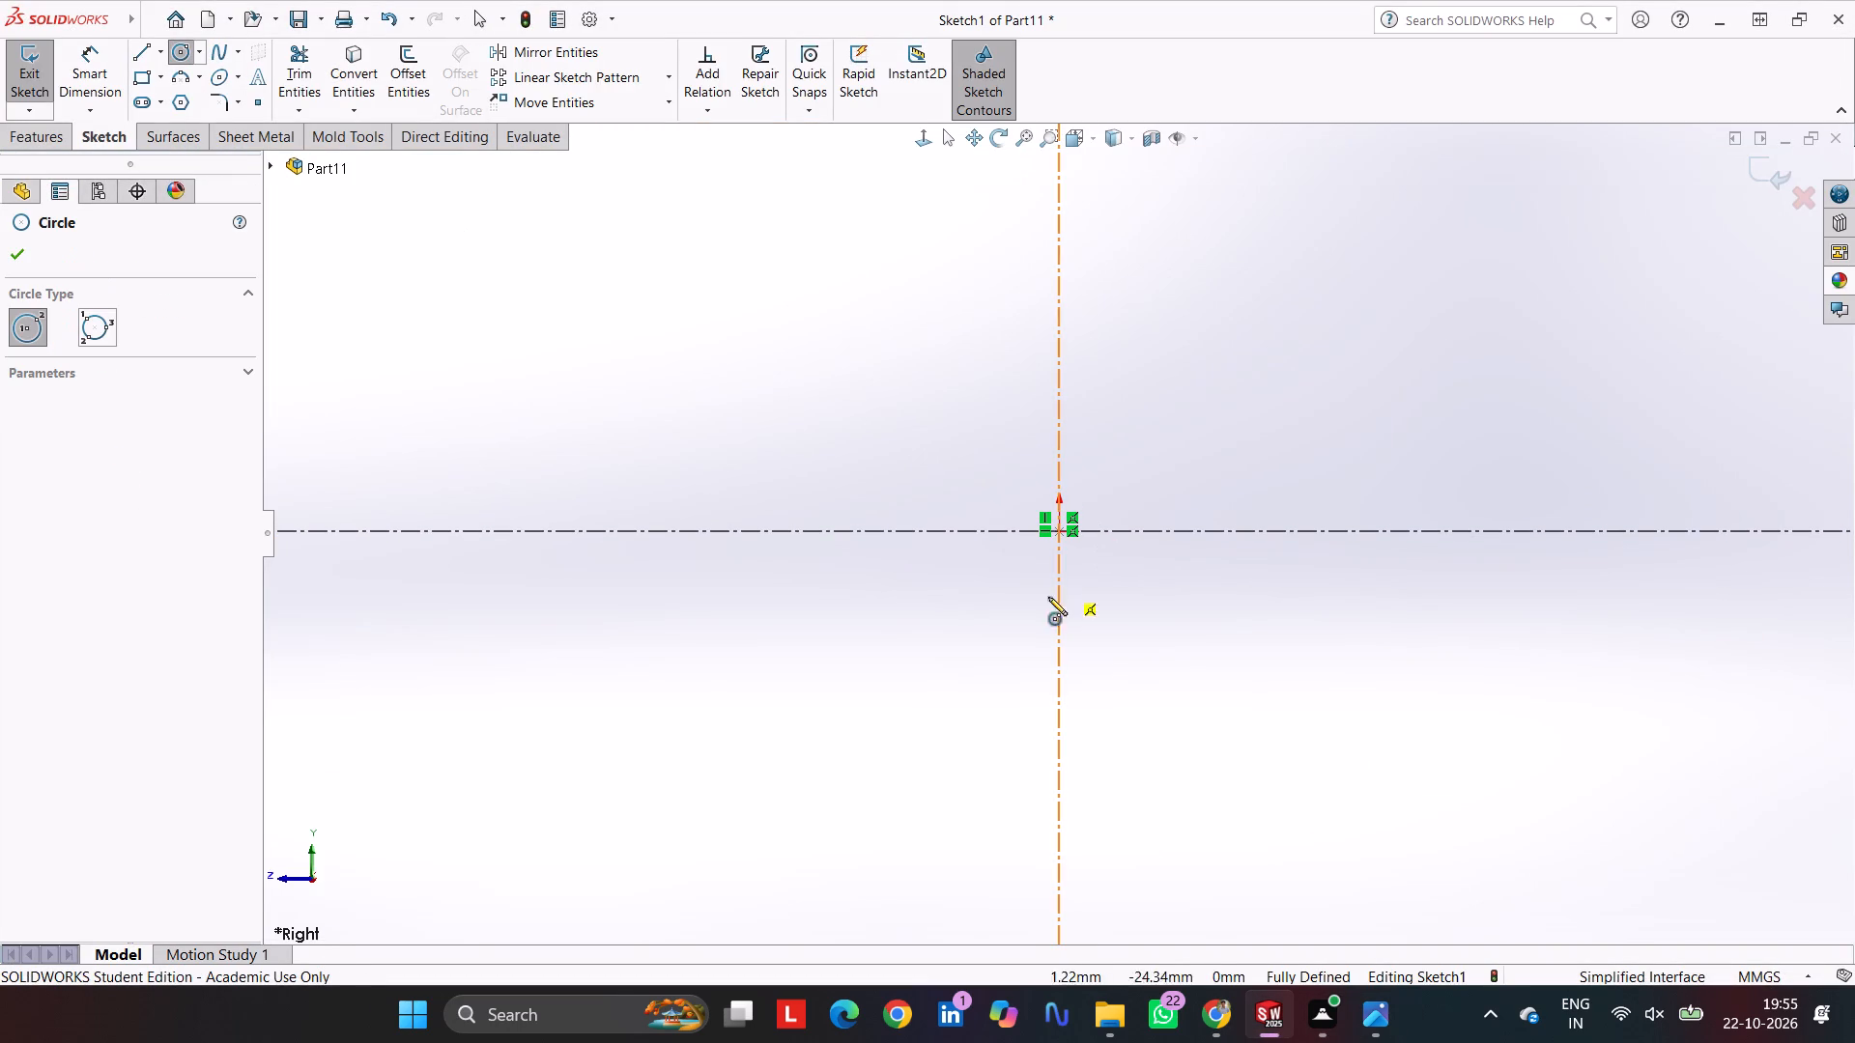
left_click(998, 530)
left_click(1400, 365)
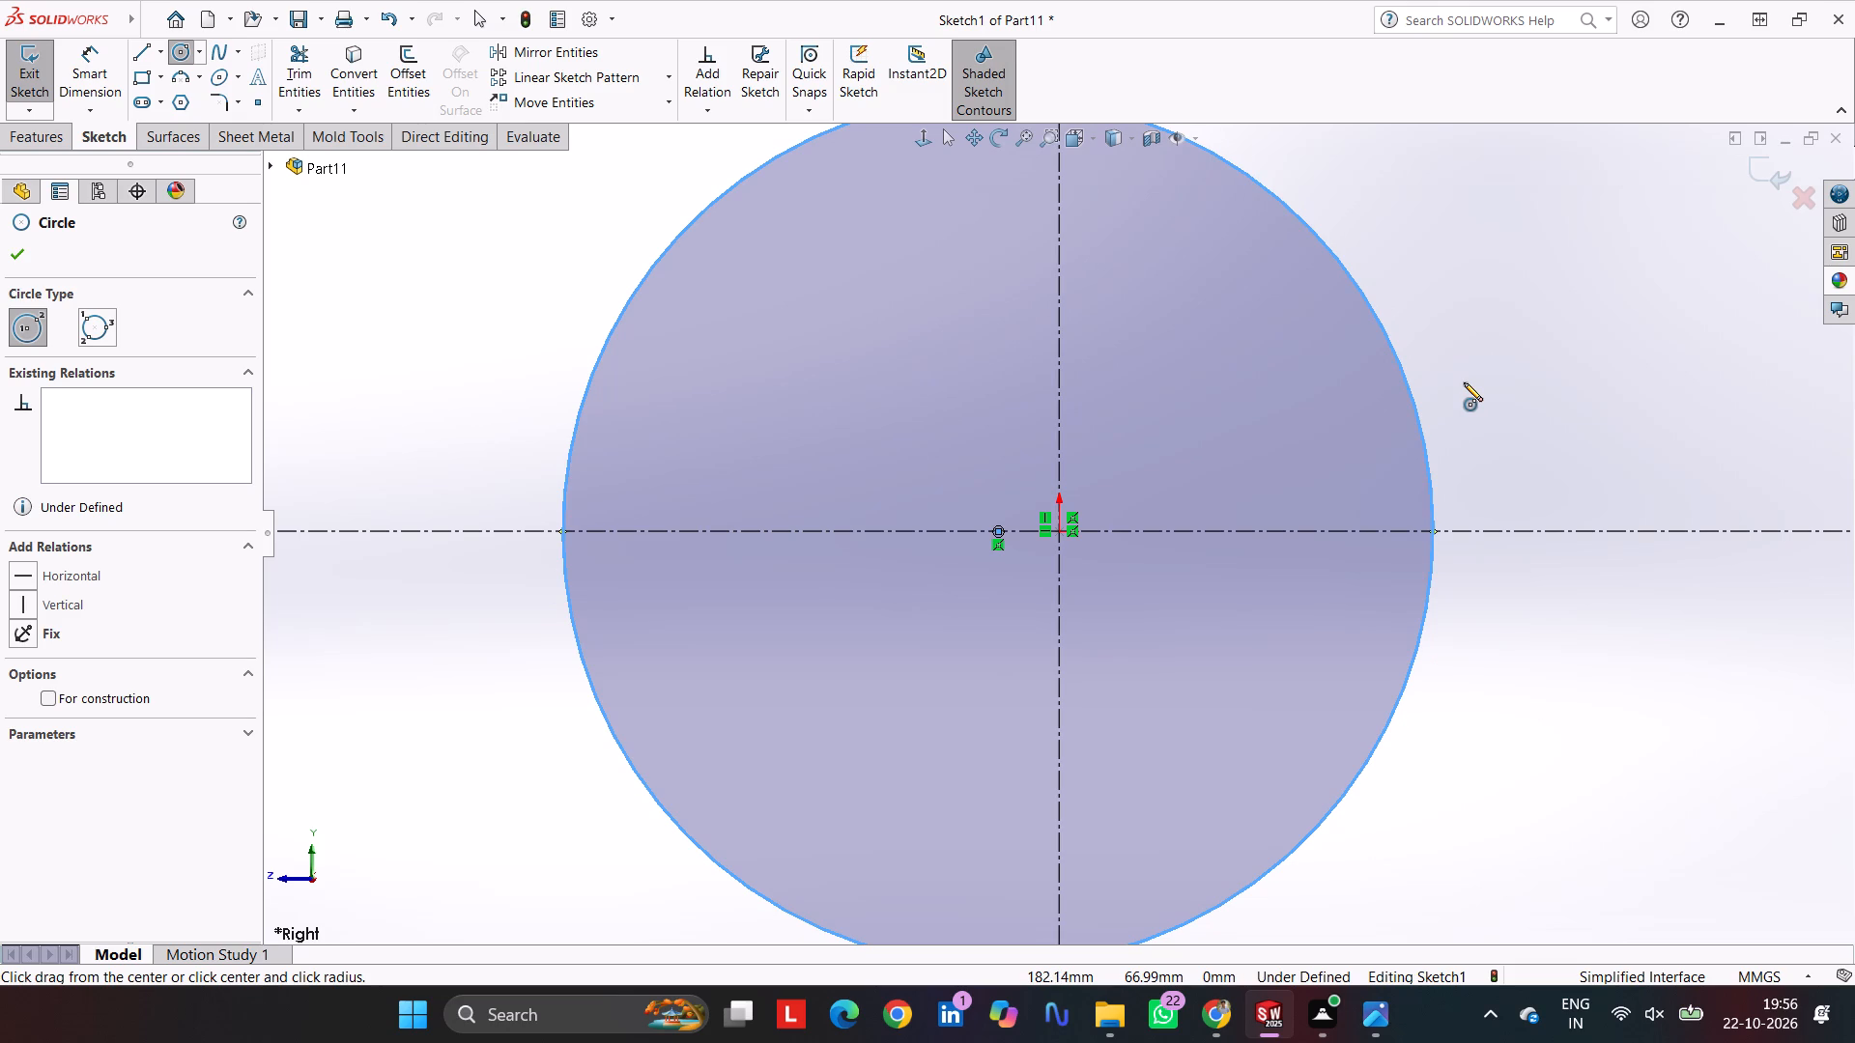
Dimension the circle's centre 5 mm from the vertical construction line and set its diameter to 80 mm.
left_click(99, 51)
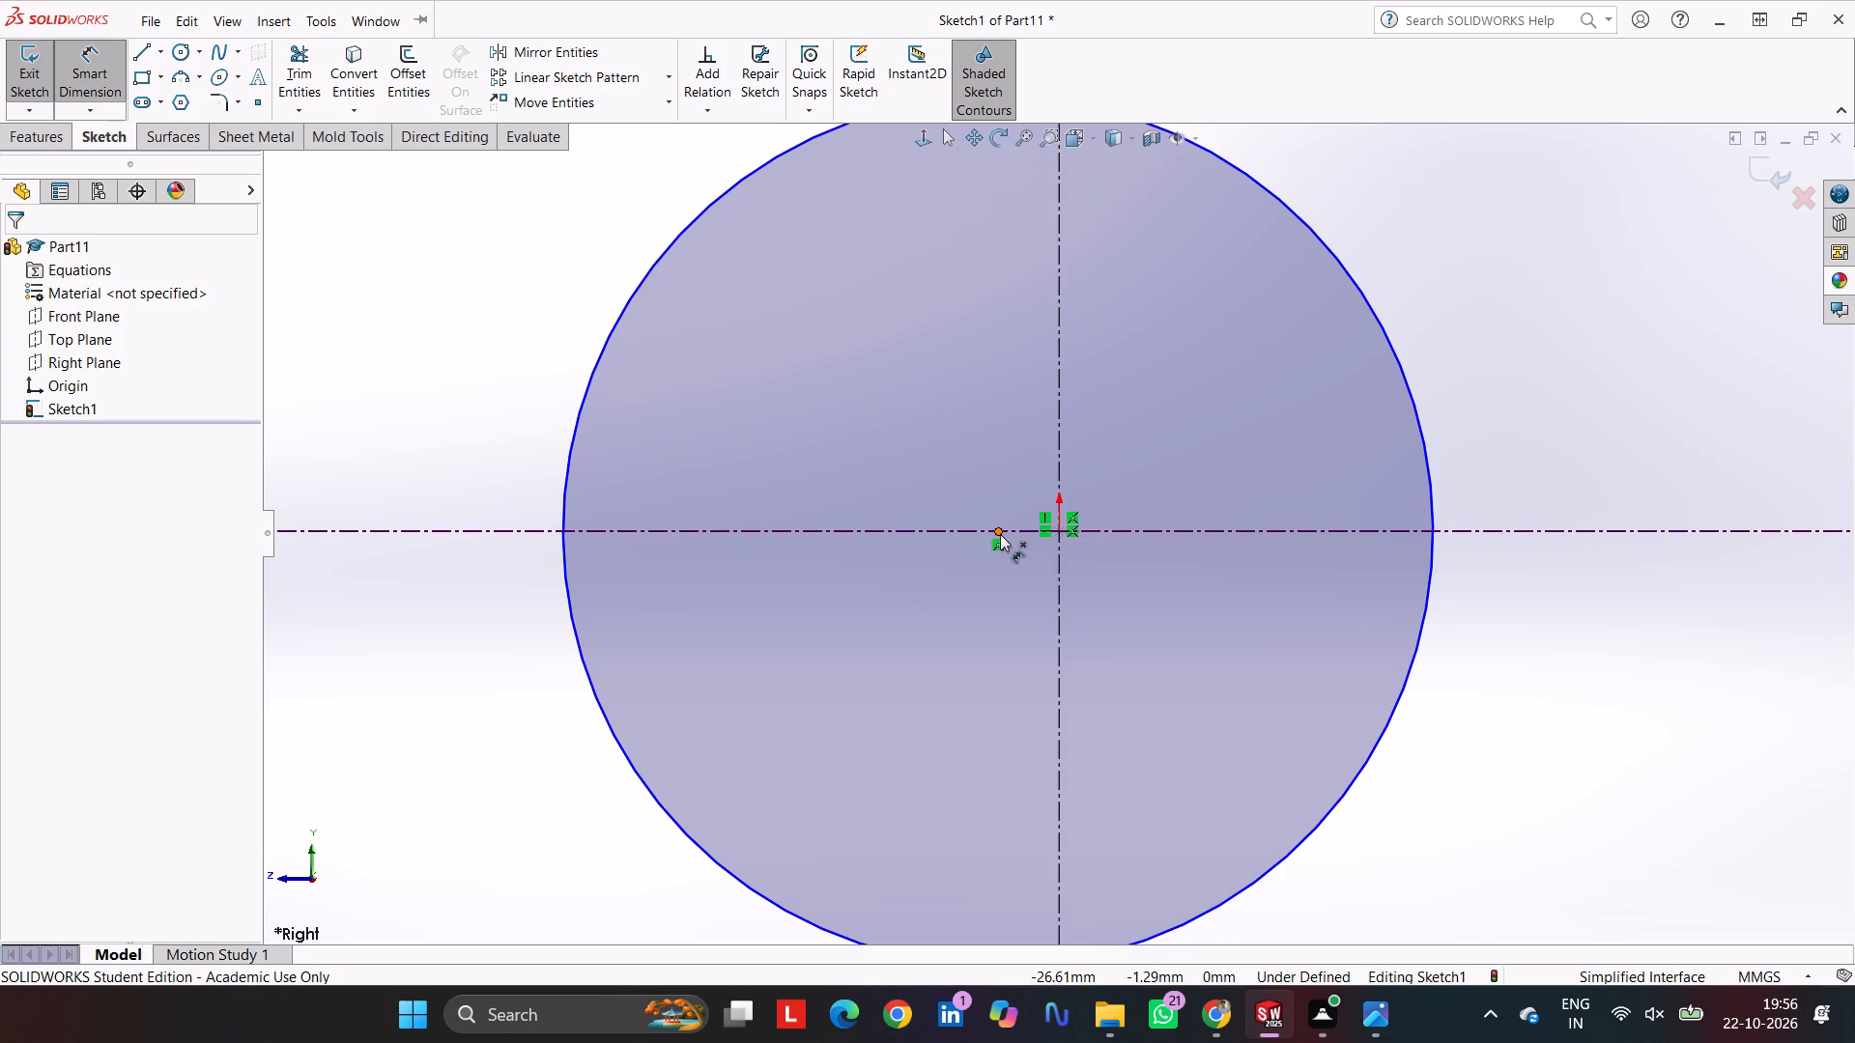
left_click(1000, 534)
left_click(1058, 474)
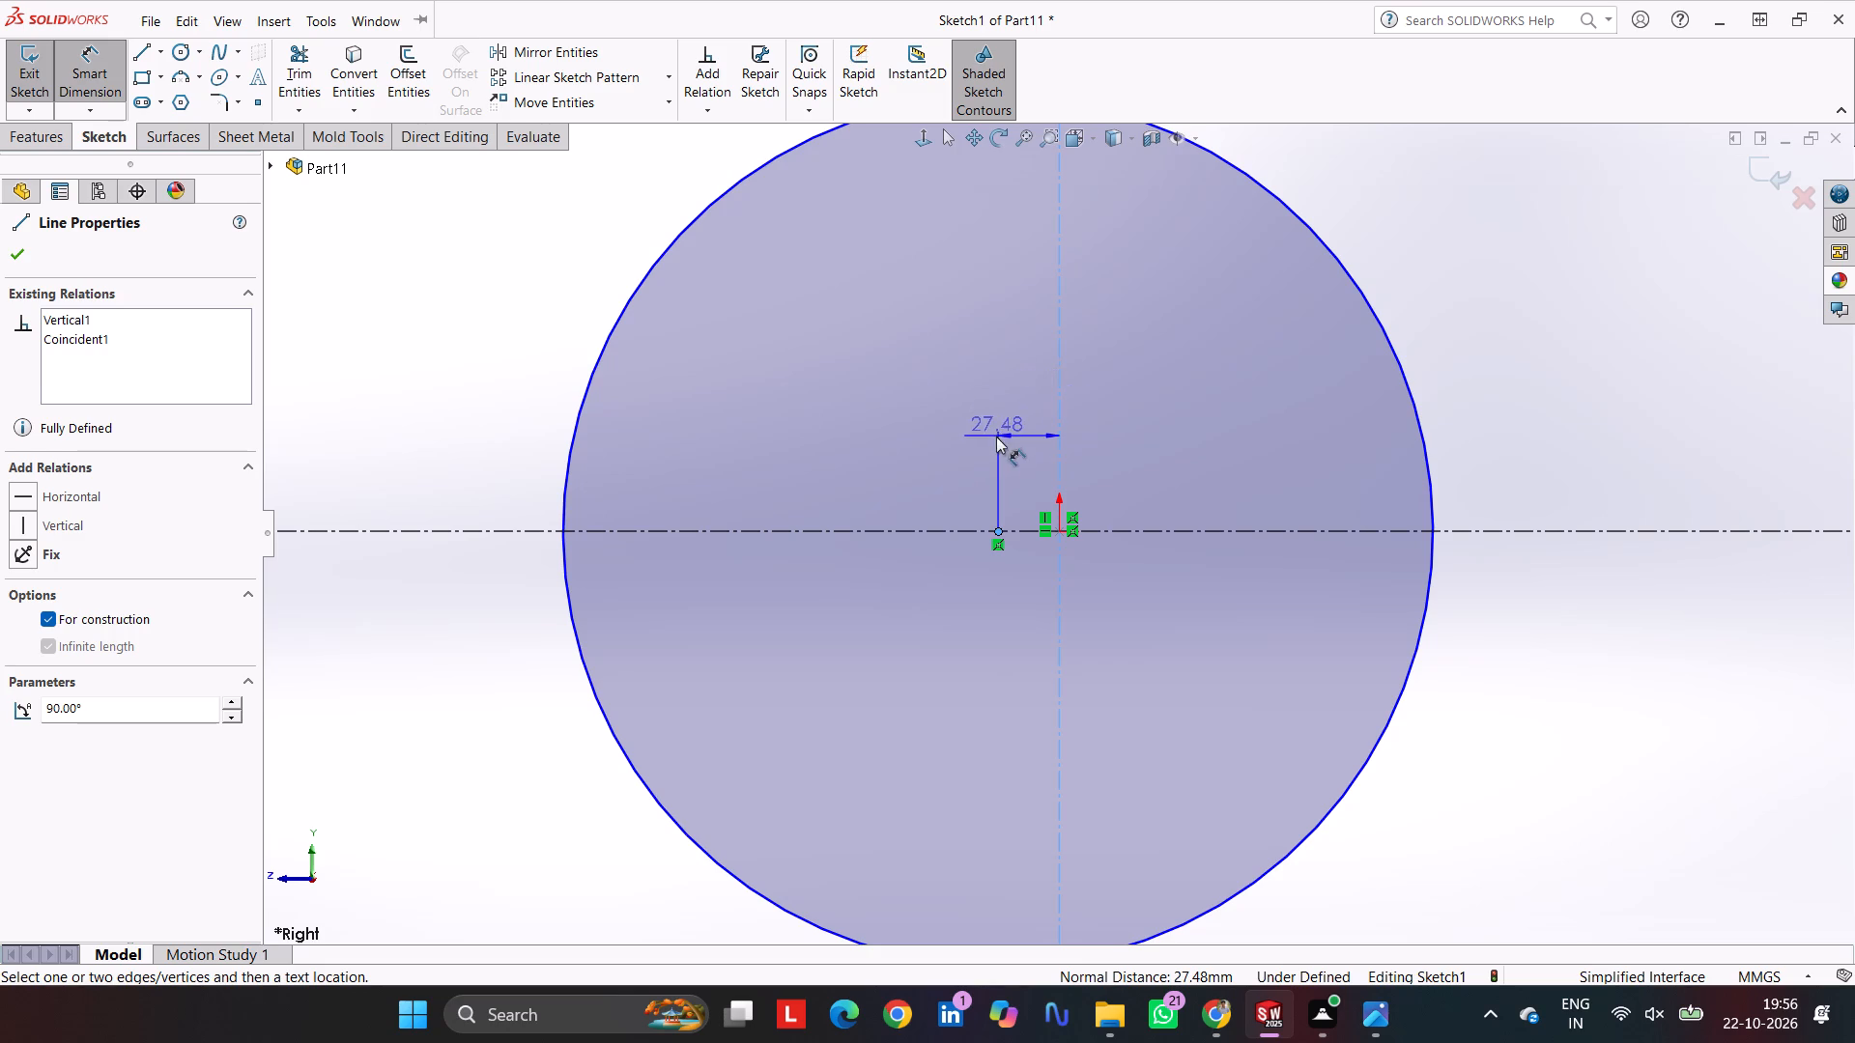
left_click(1035, 392)
key("5")
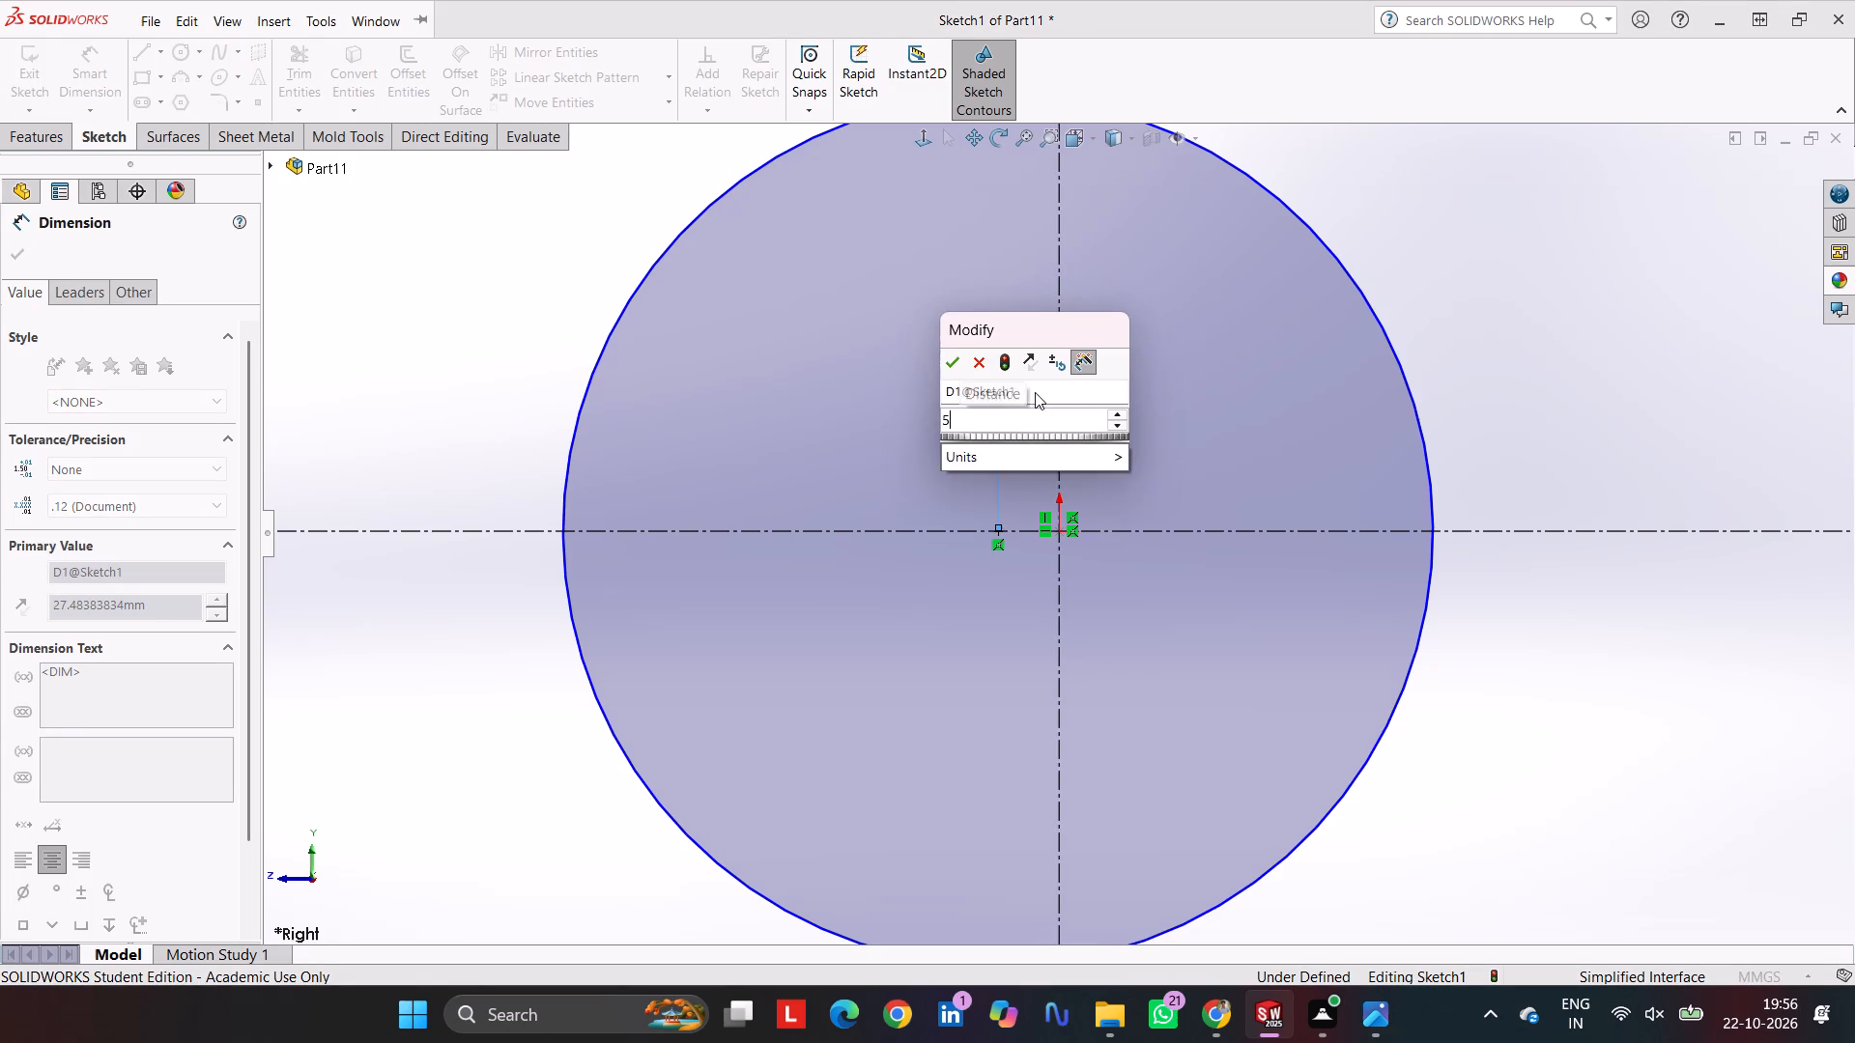
key("Return")
left_click(1388, 345)
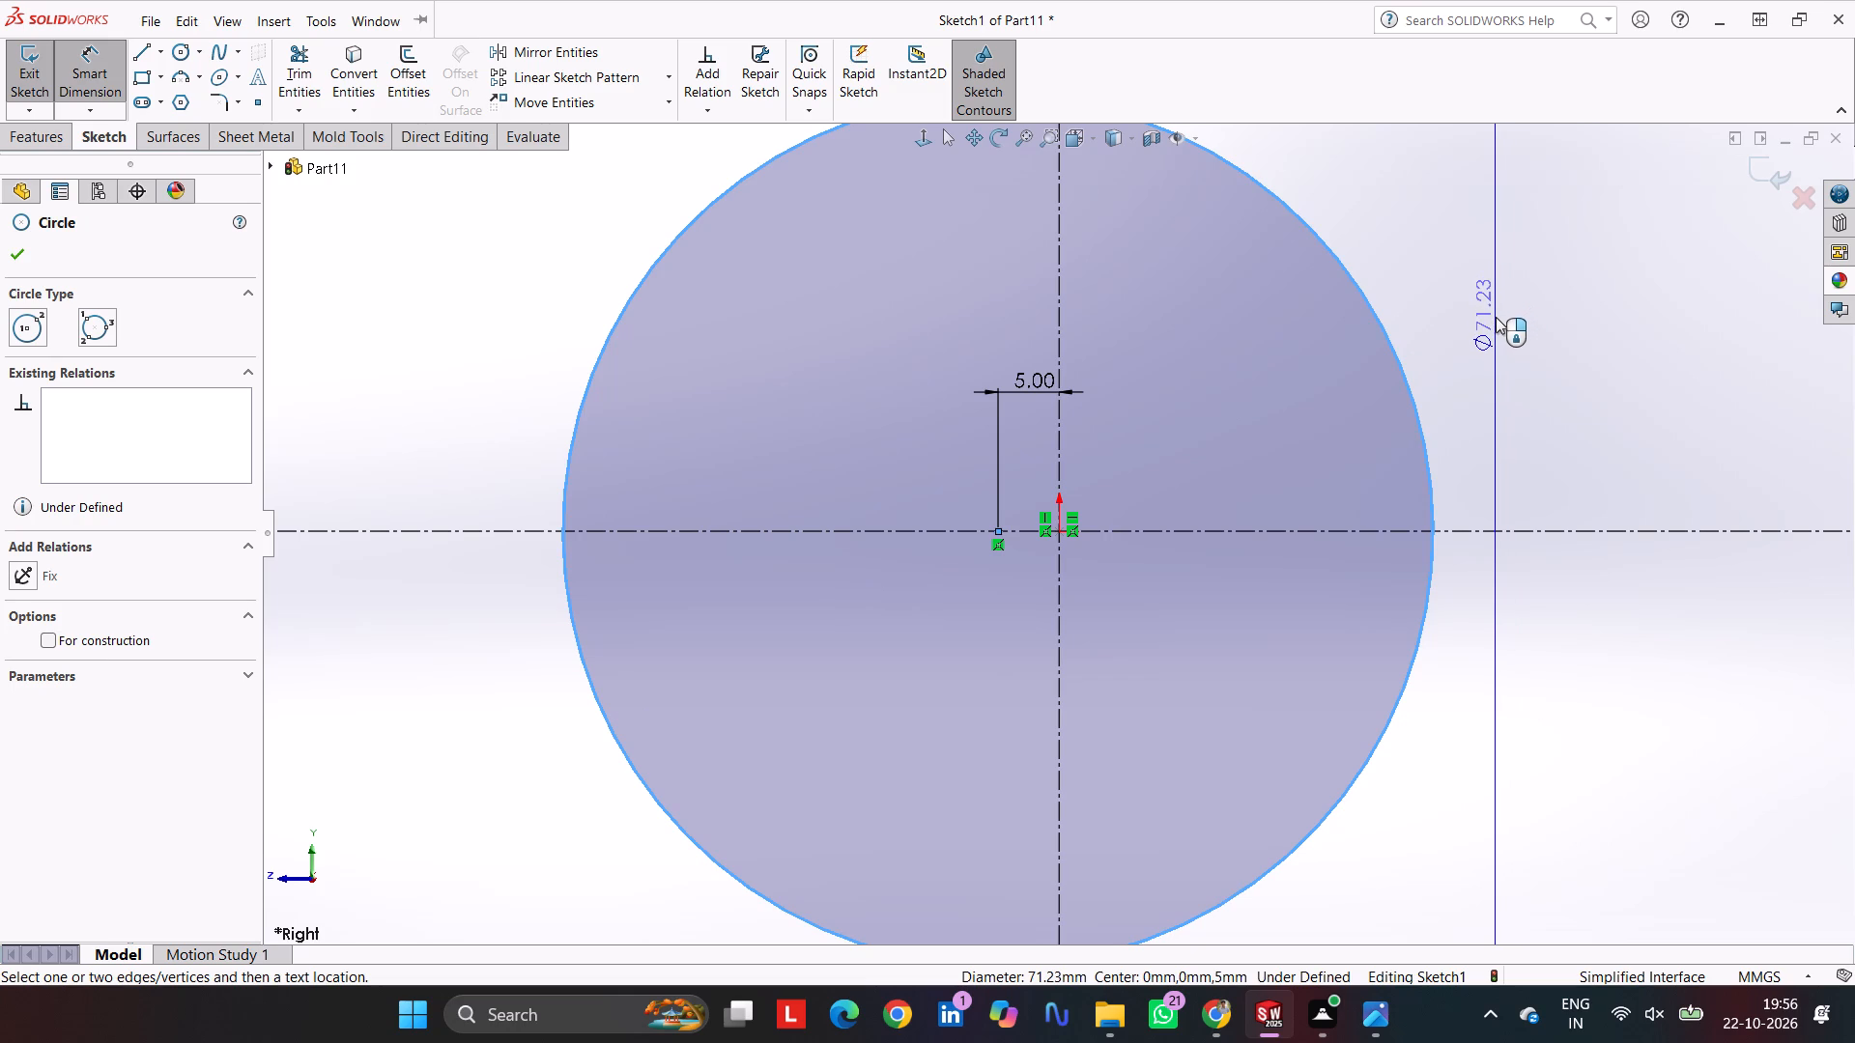
left_click(1496, 317)
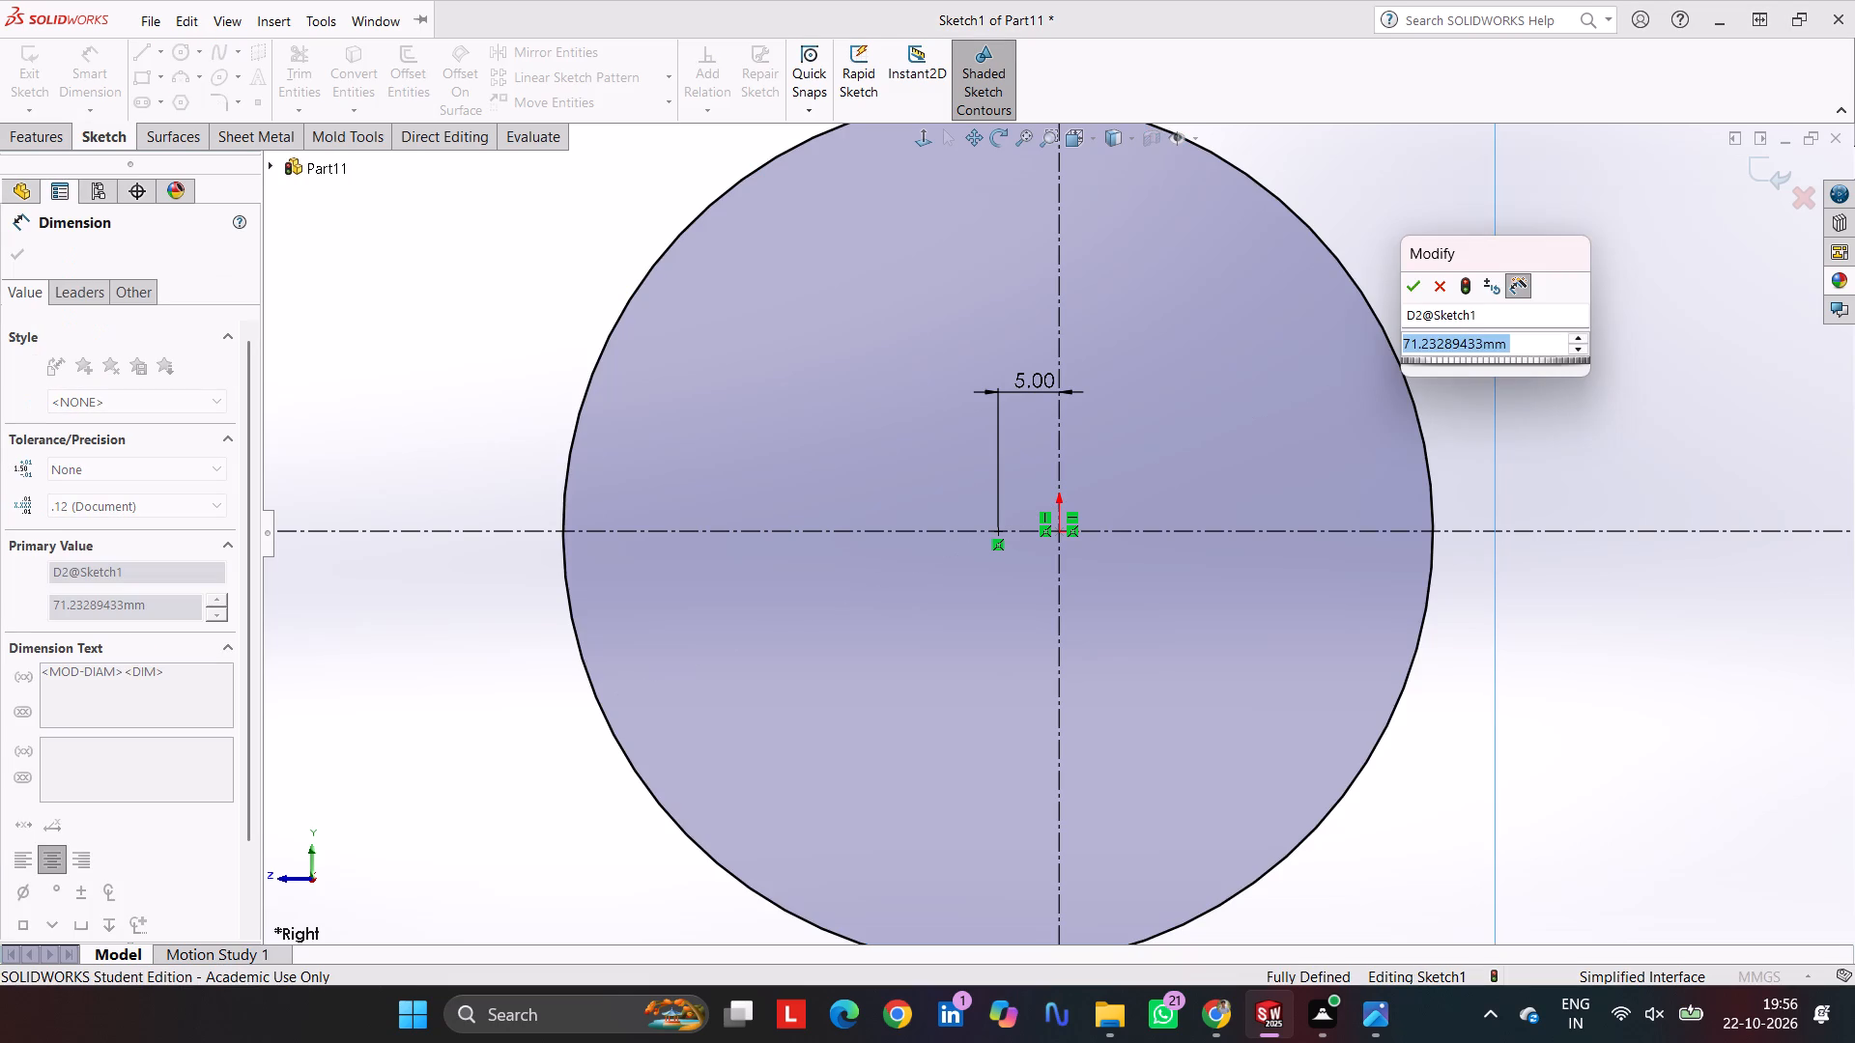
type("80")
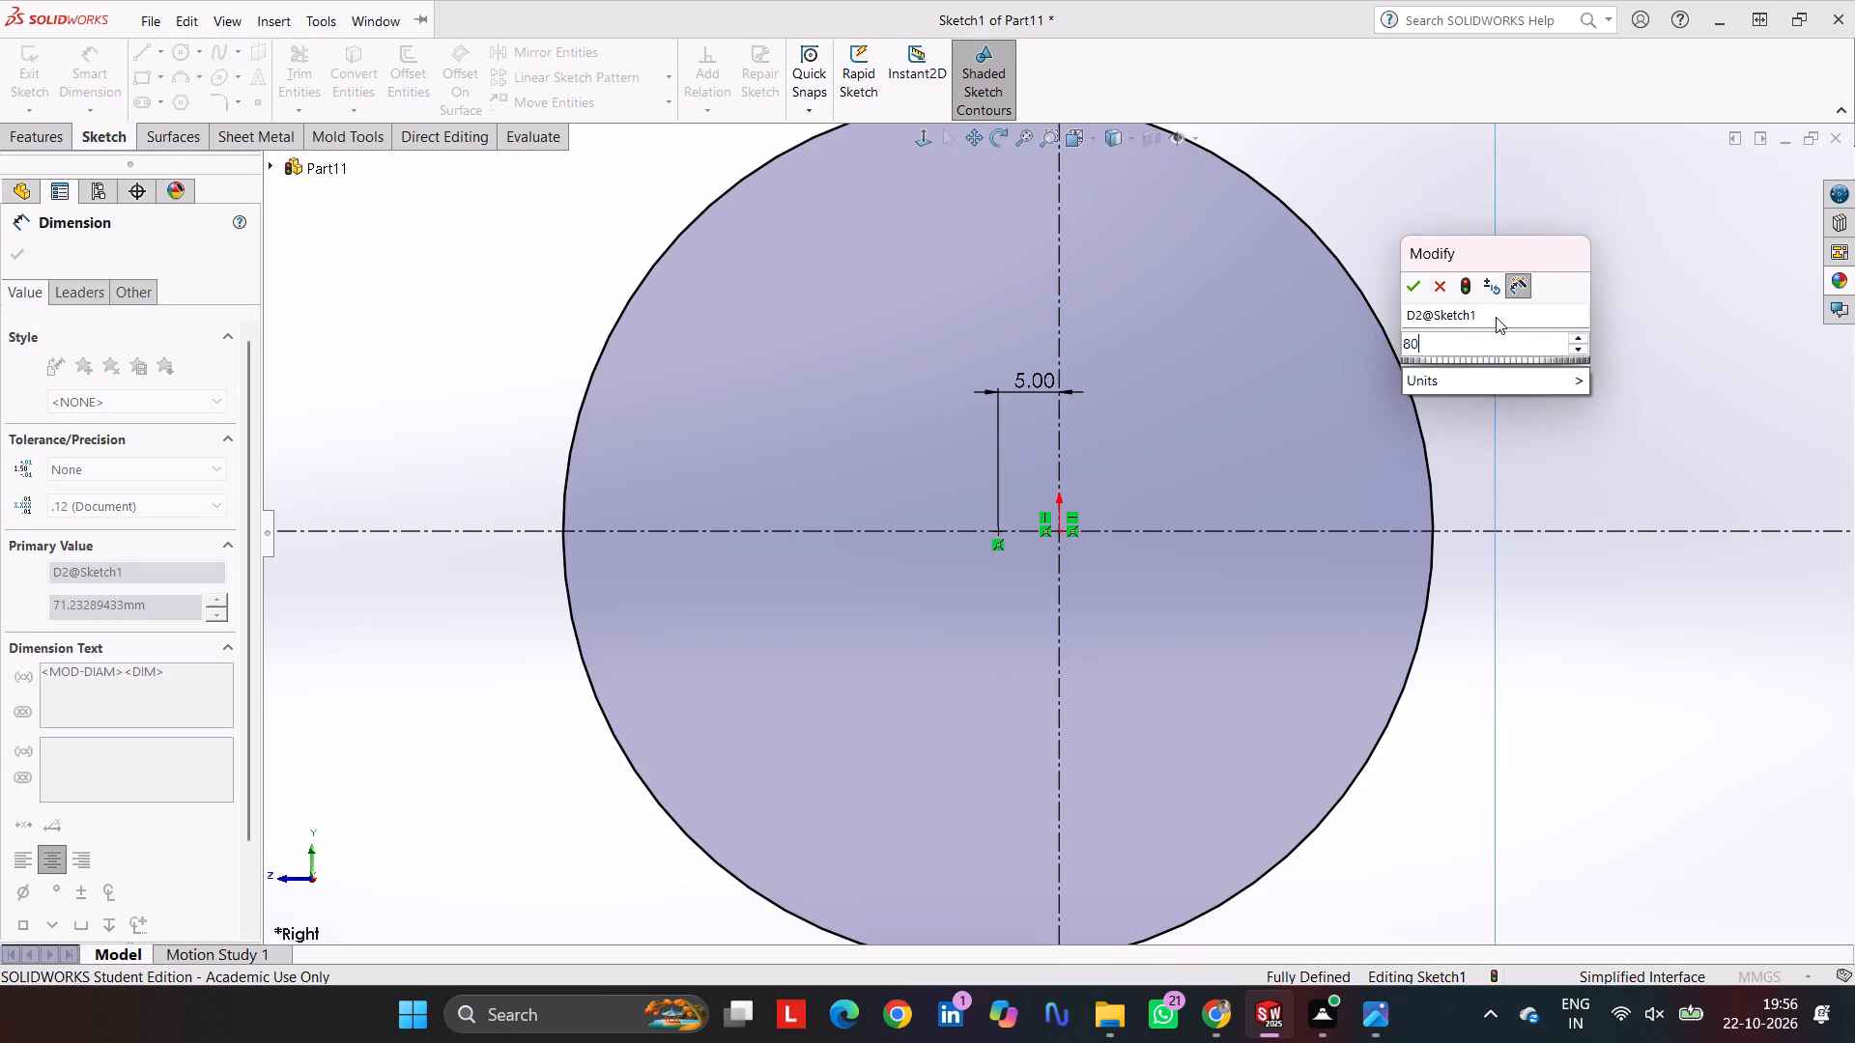
key("Return")
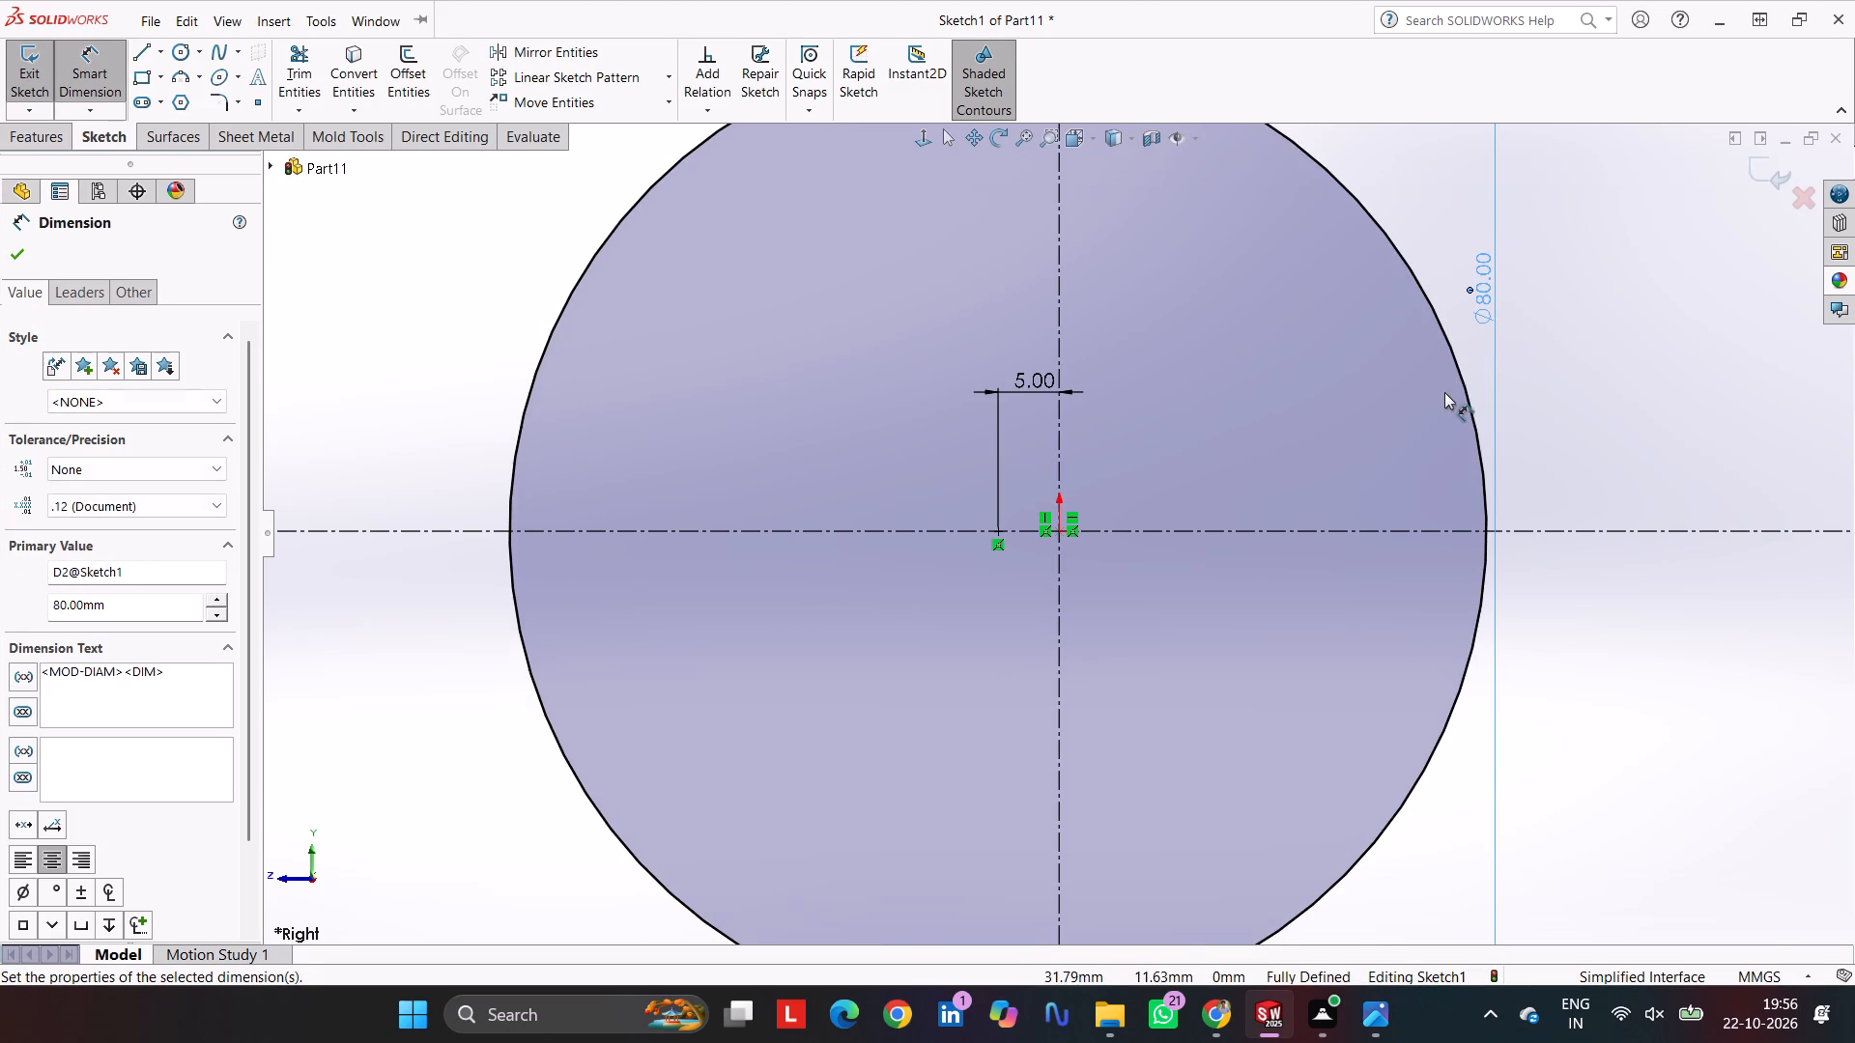
Trim away the portion of the circle on the positive Z side of the vertical construction line.
scroll(1444, 392, "up", 4)
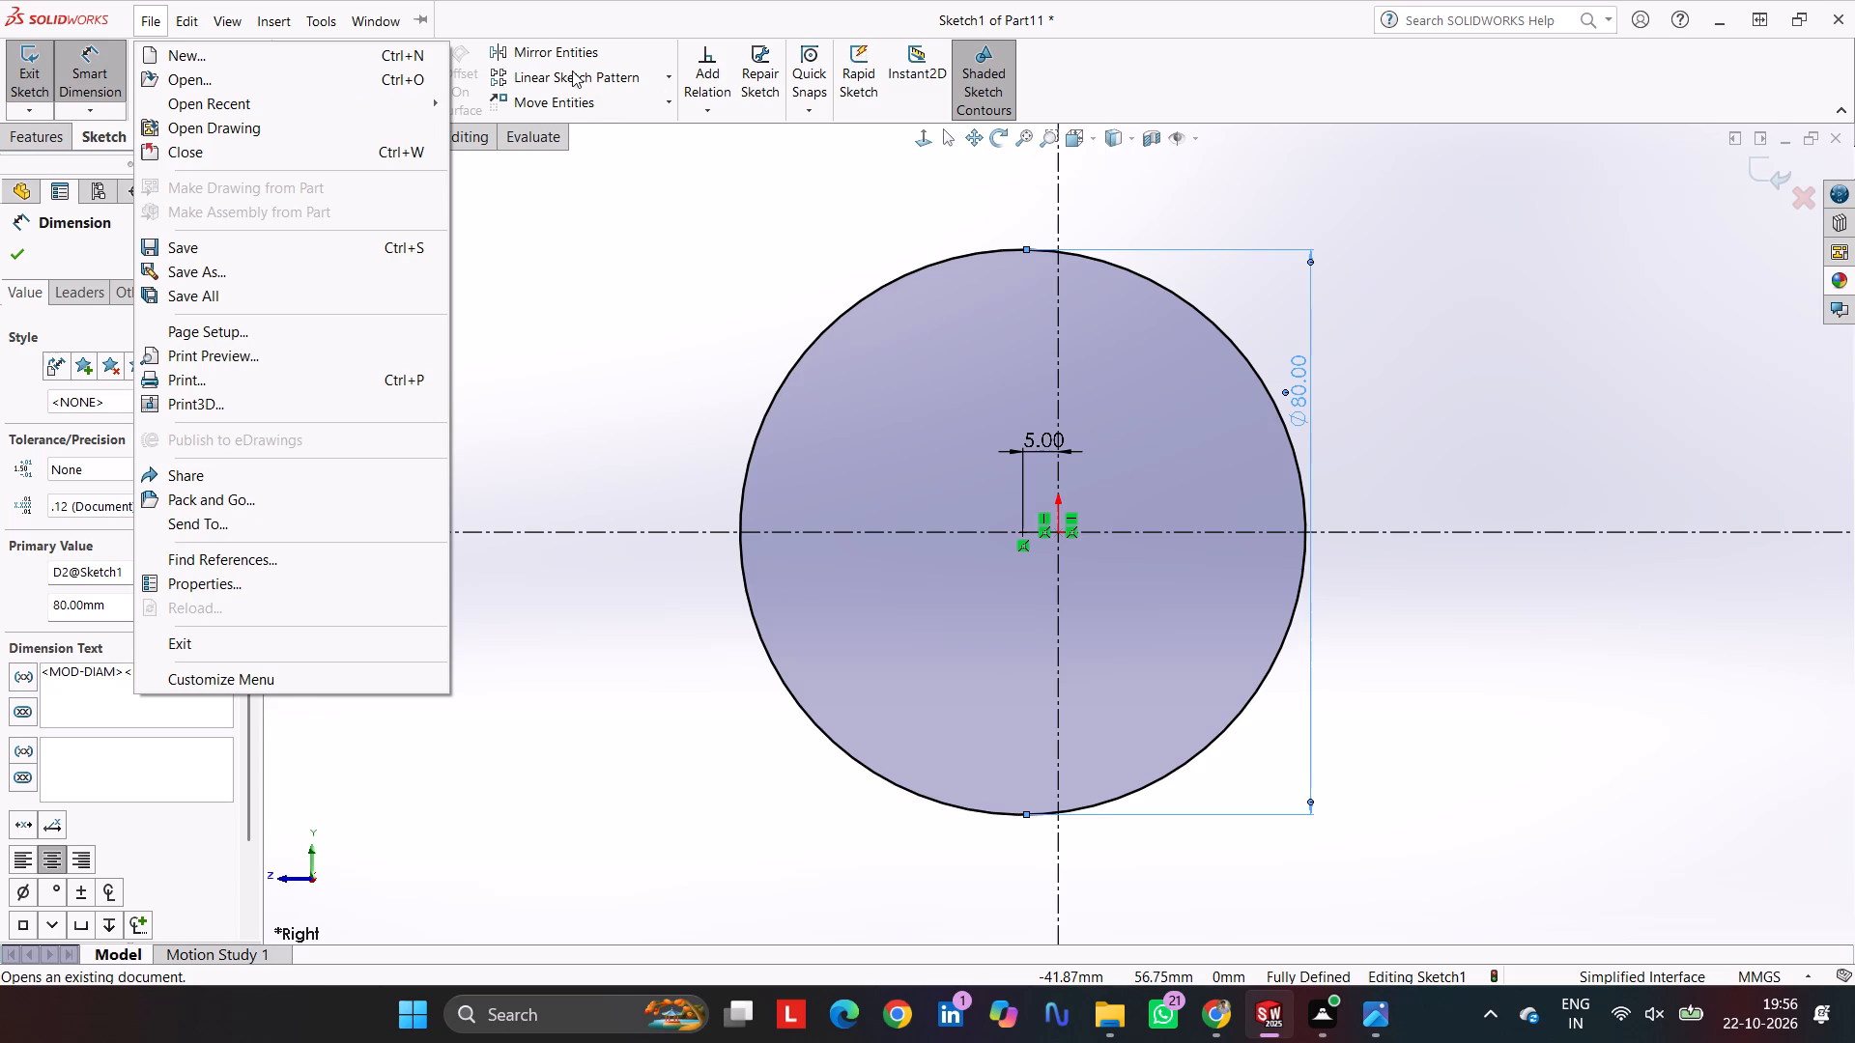
left_click(537, 70)
left_click(298, 58)
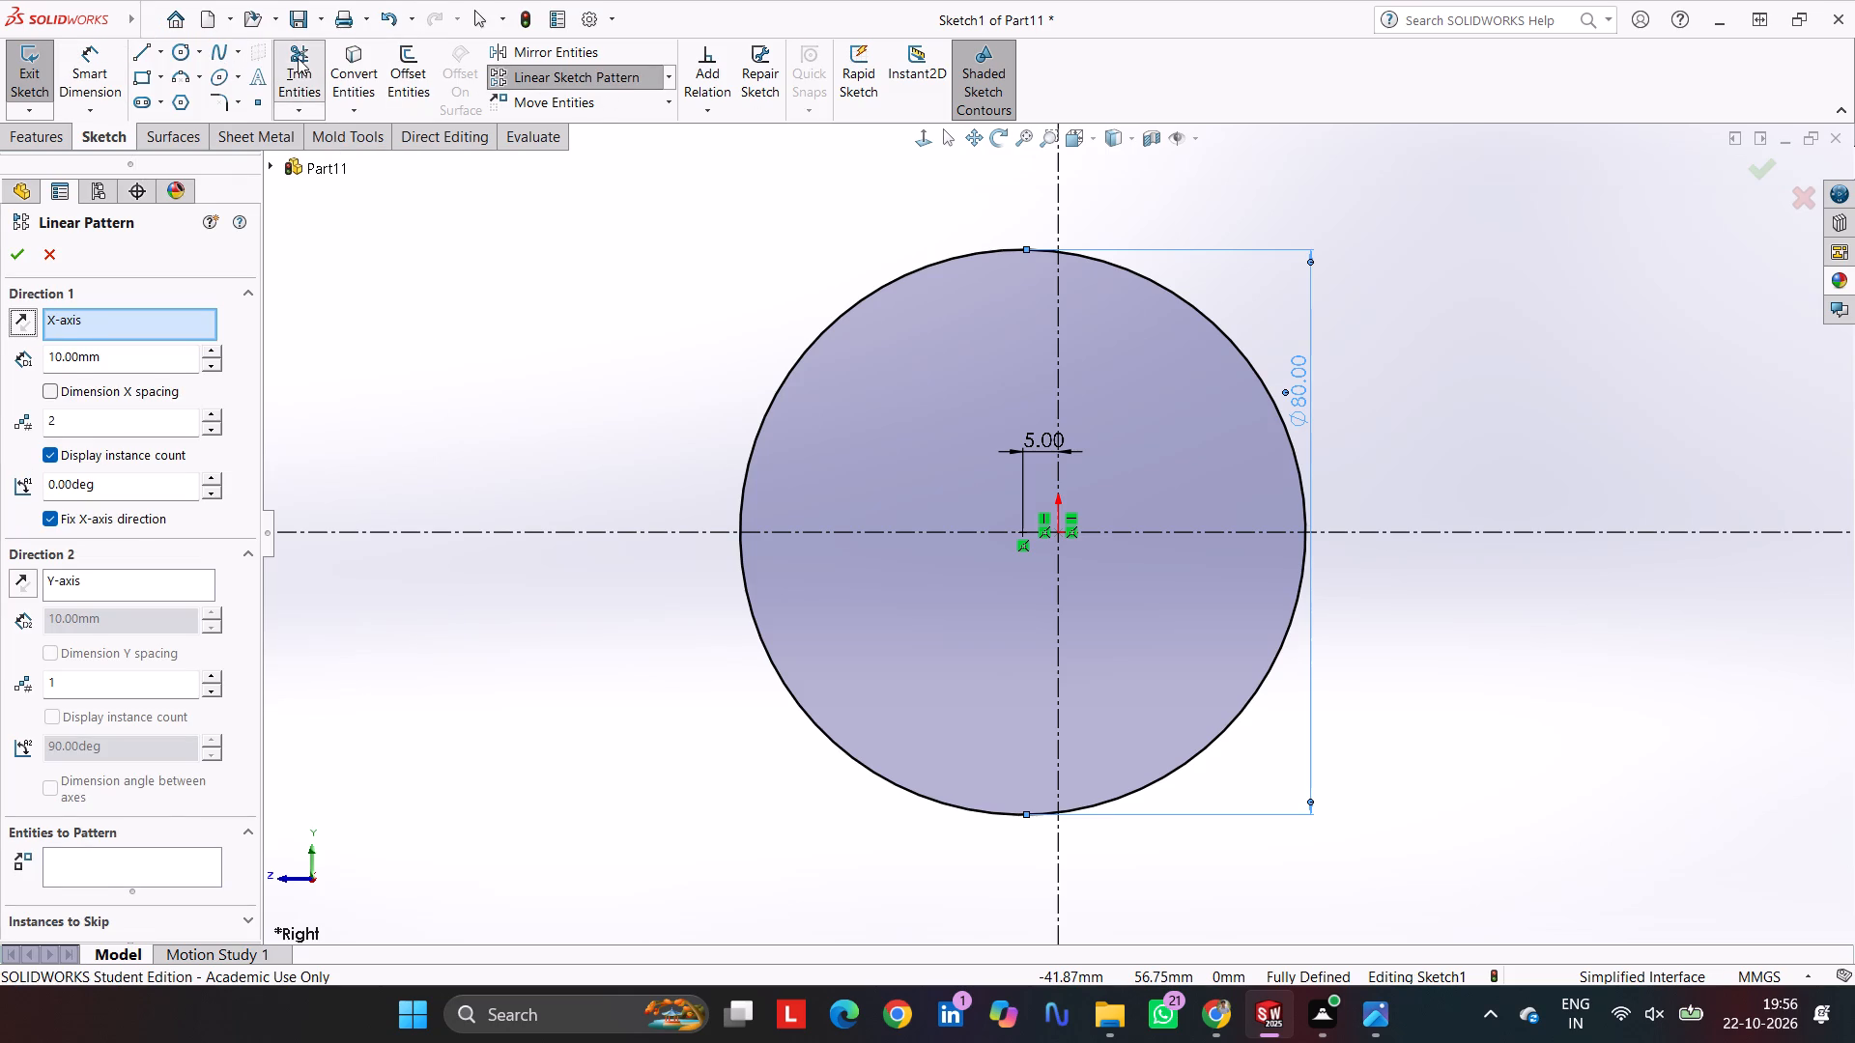
left_click_drag(854, 379, 680, 252)
left_click_drag(831, 694, 657, 801)
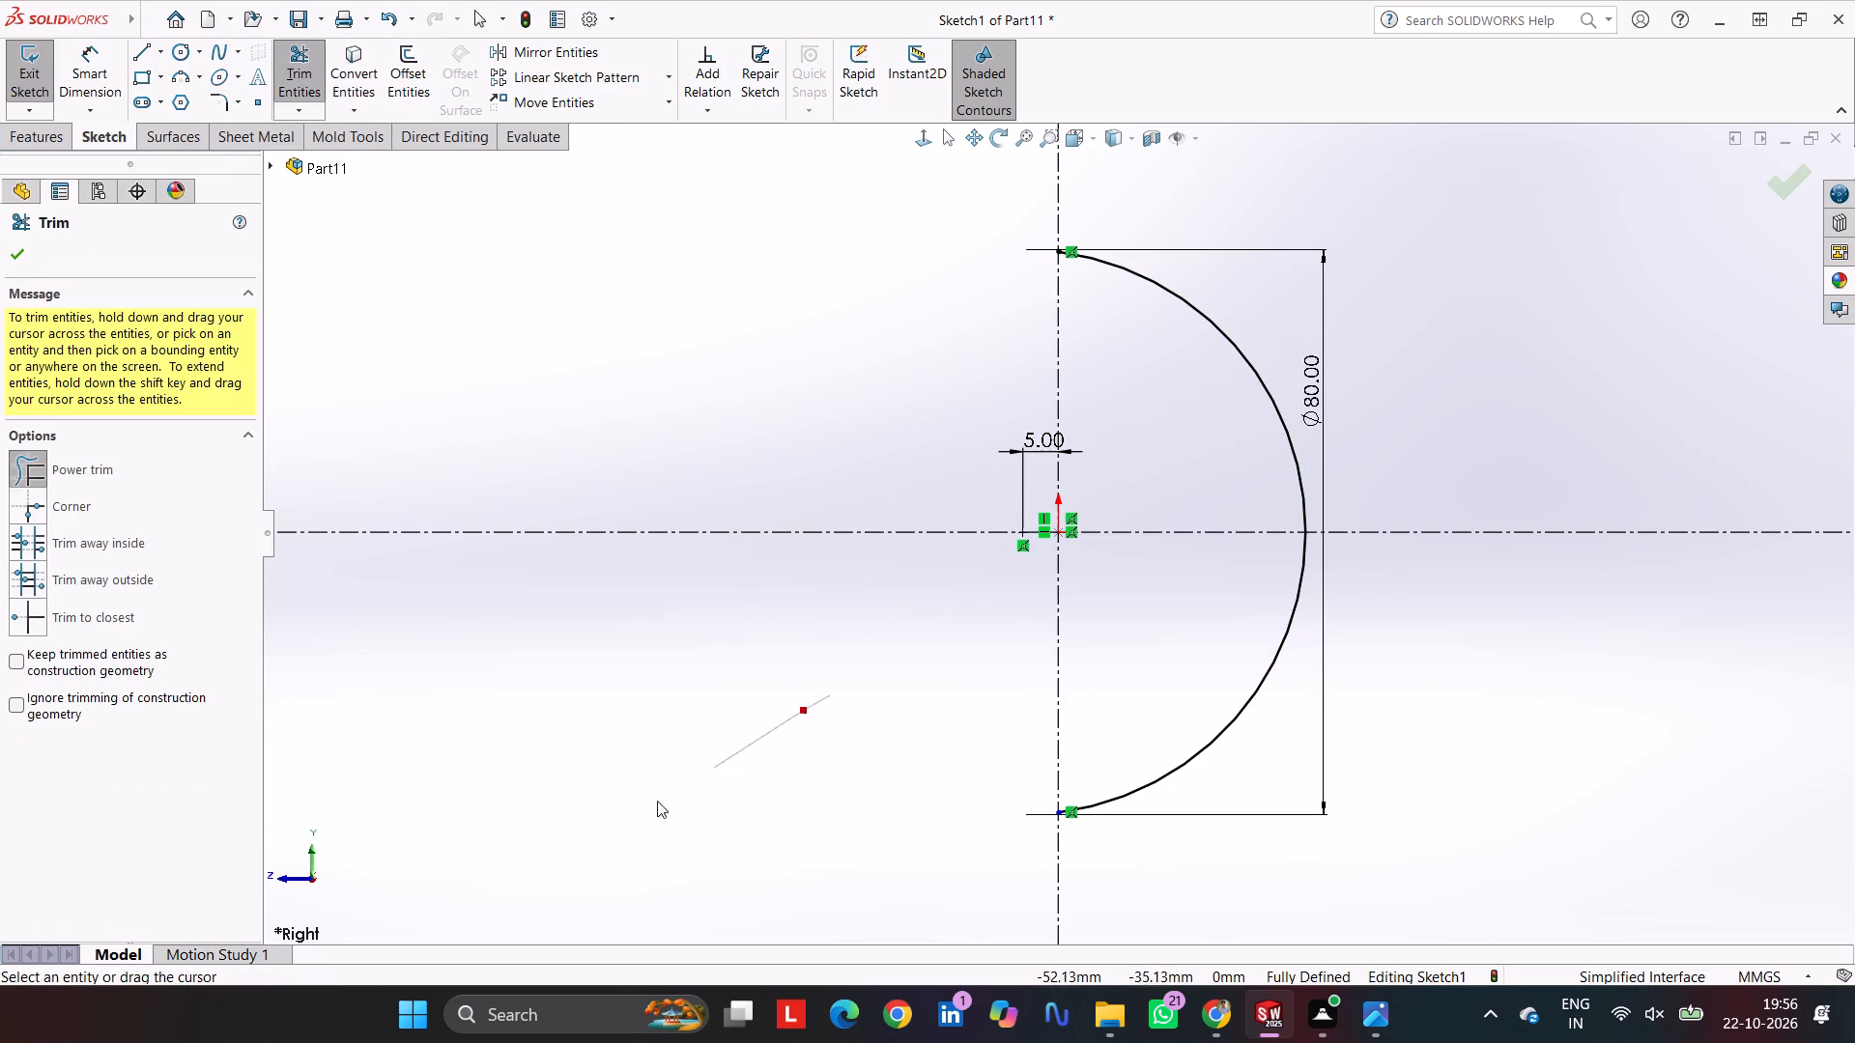
left_click_drag(657, 801, 641, 803)
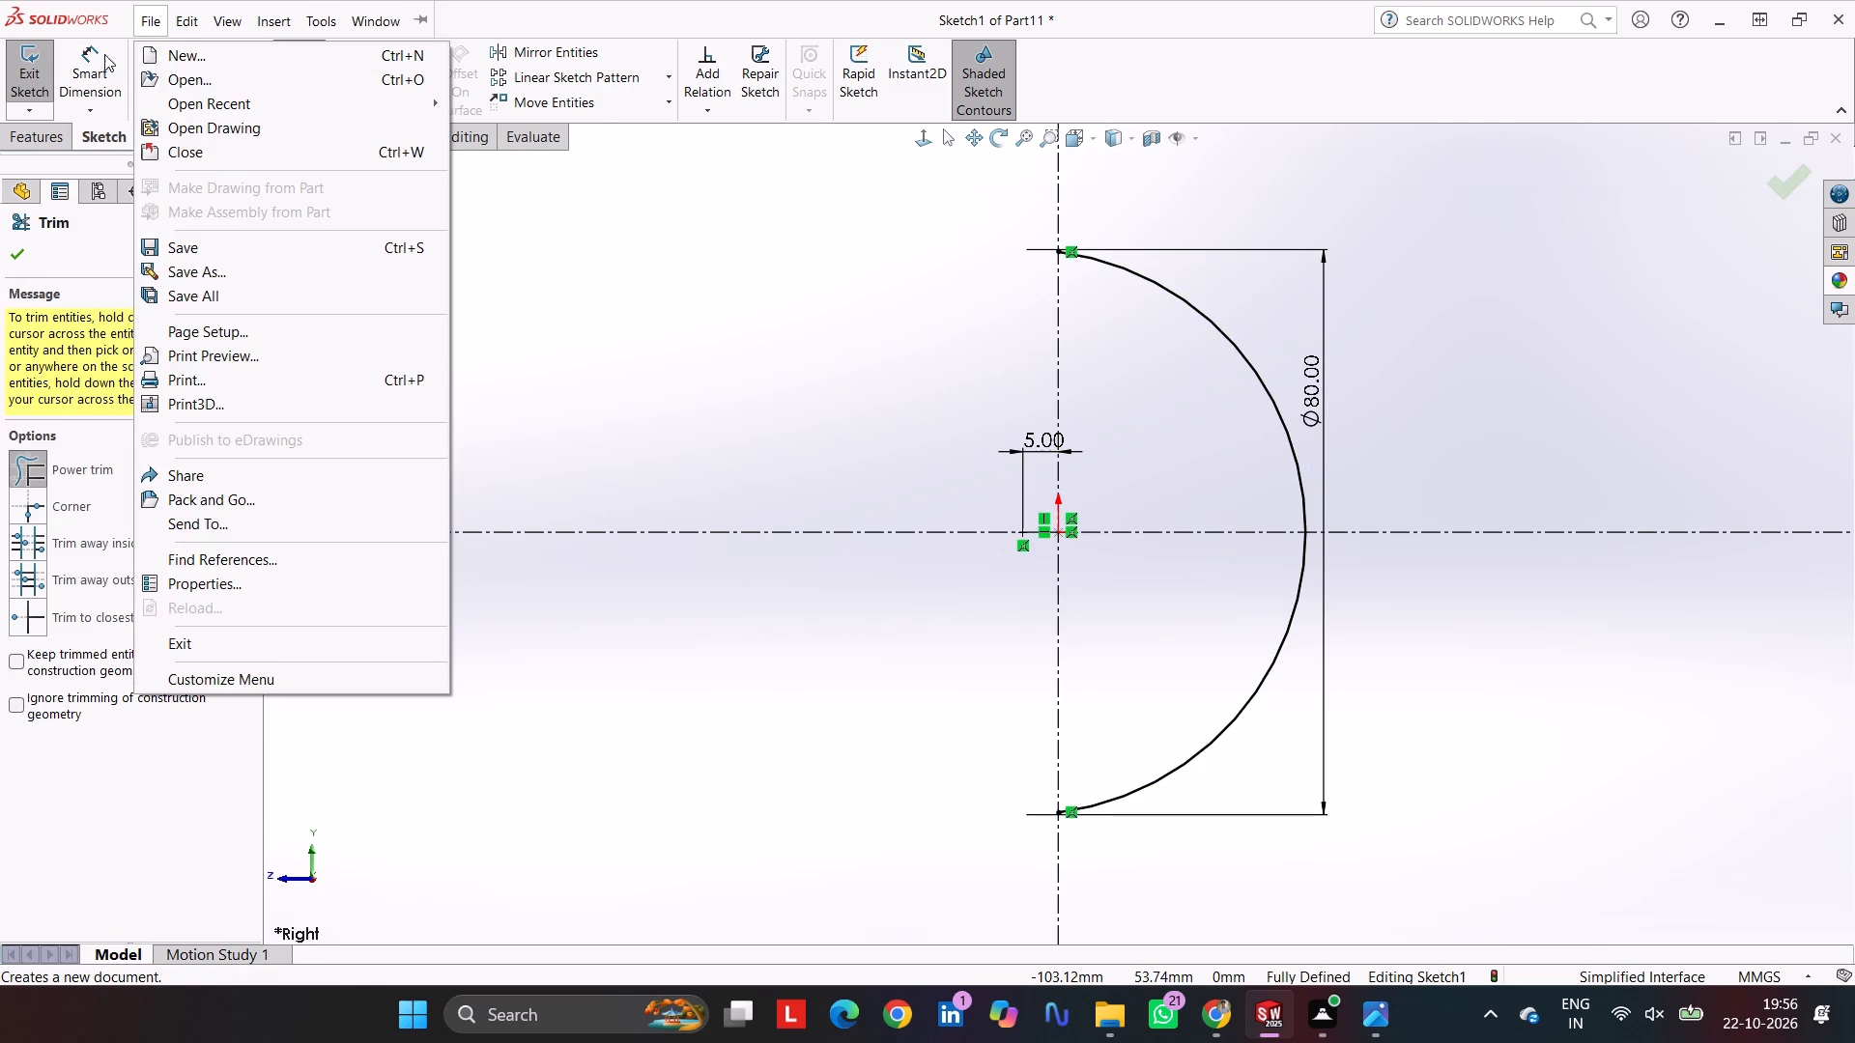
Close the remaining arc with a vertical line between its two endpoints.
left_click(68, 55)
left_click(141, 50)
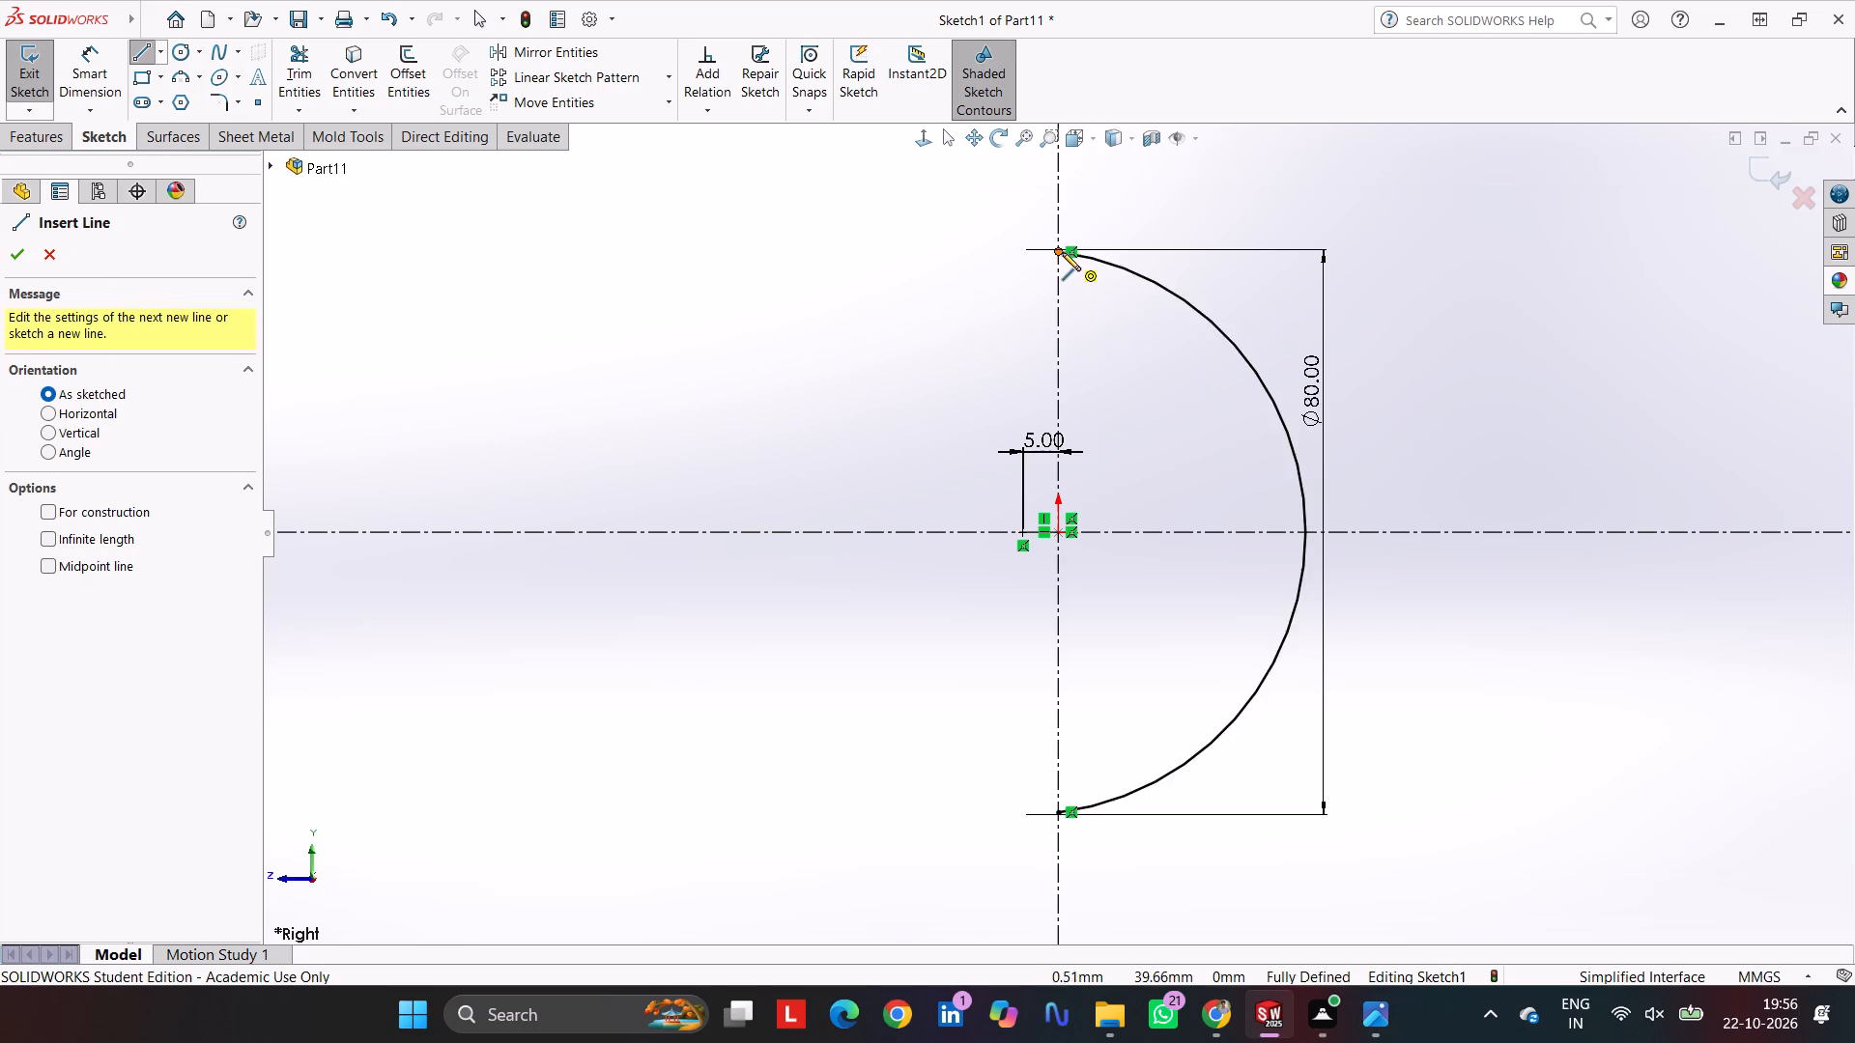
left_click(1061, 252)
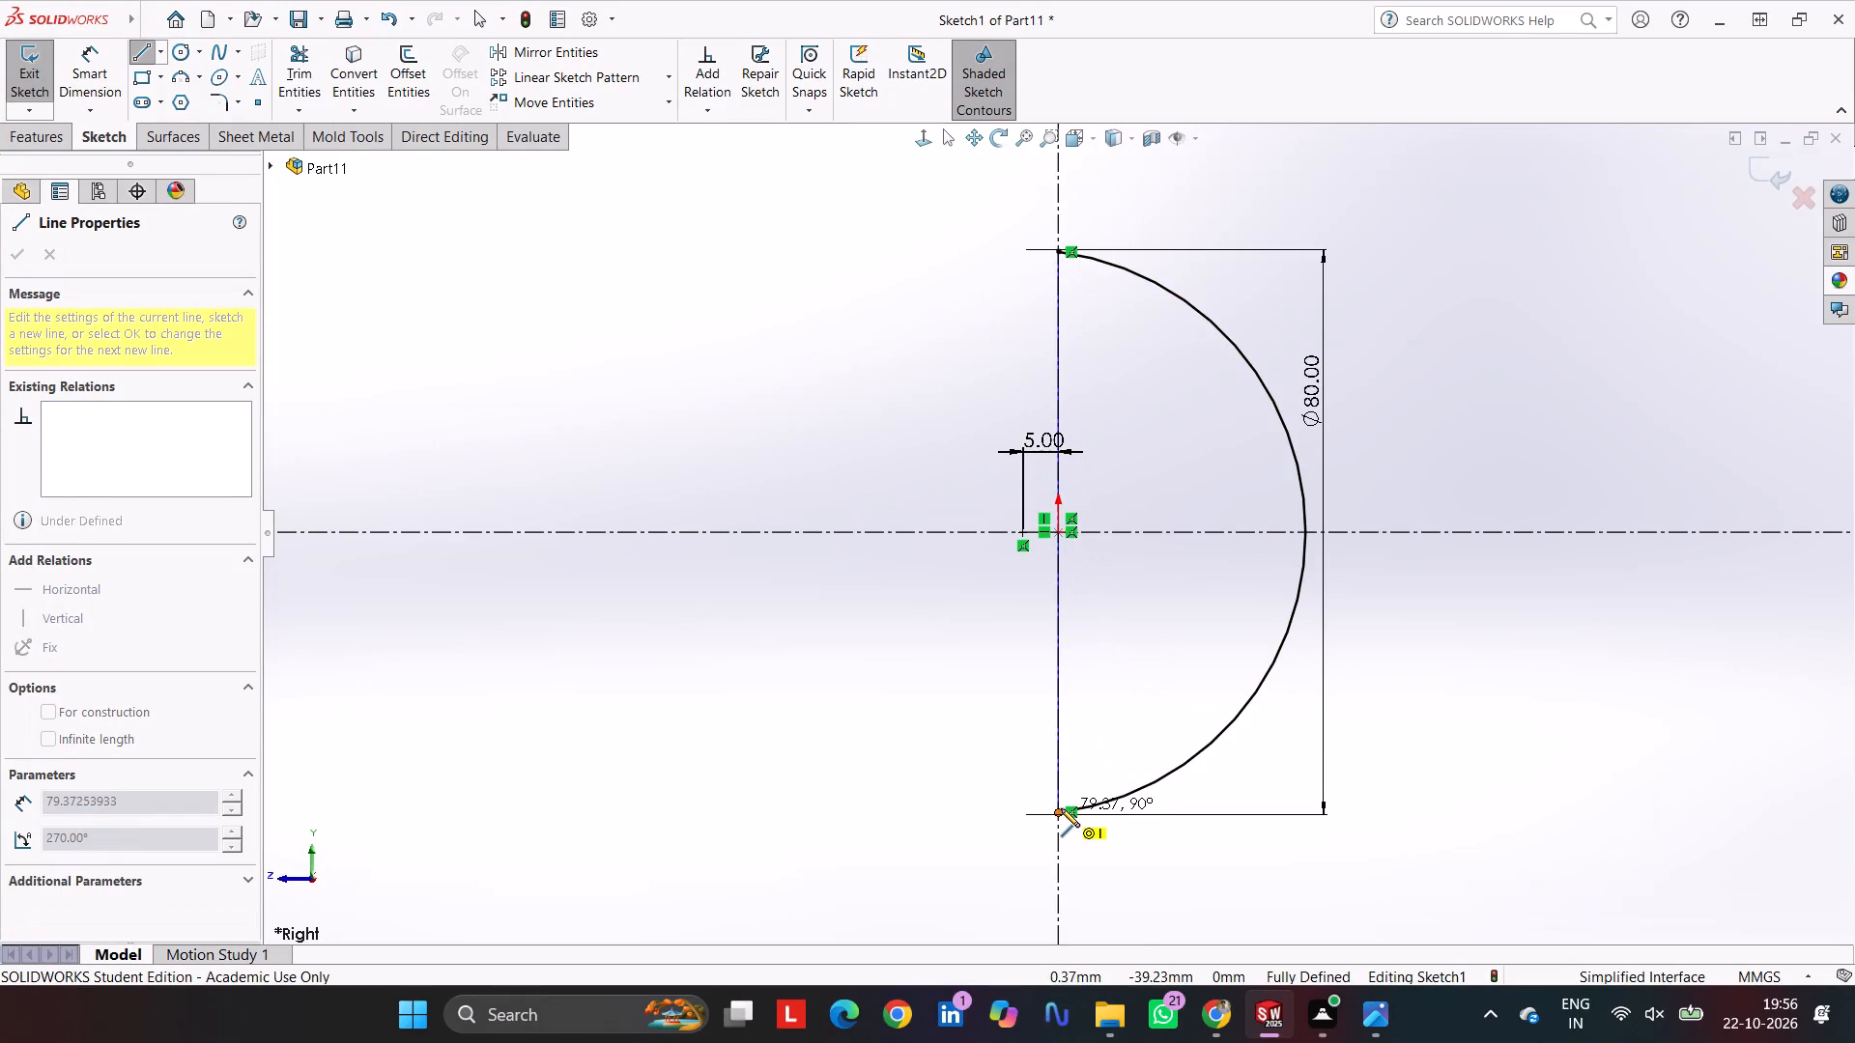
left_click(1061, 808)
left_click(33, 127)
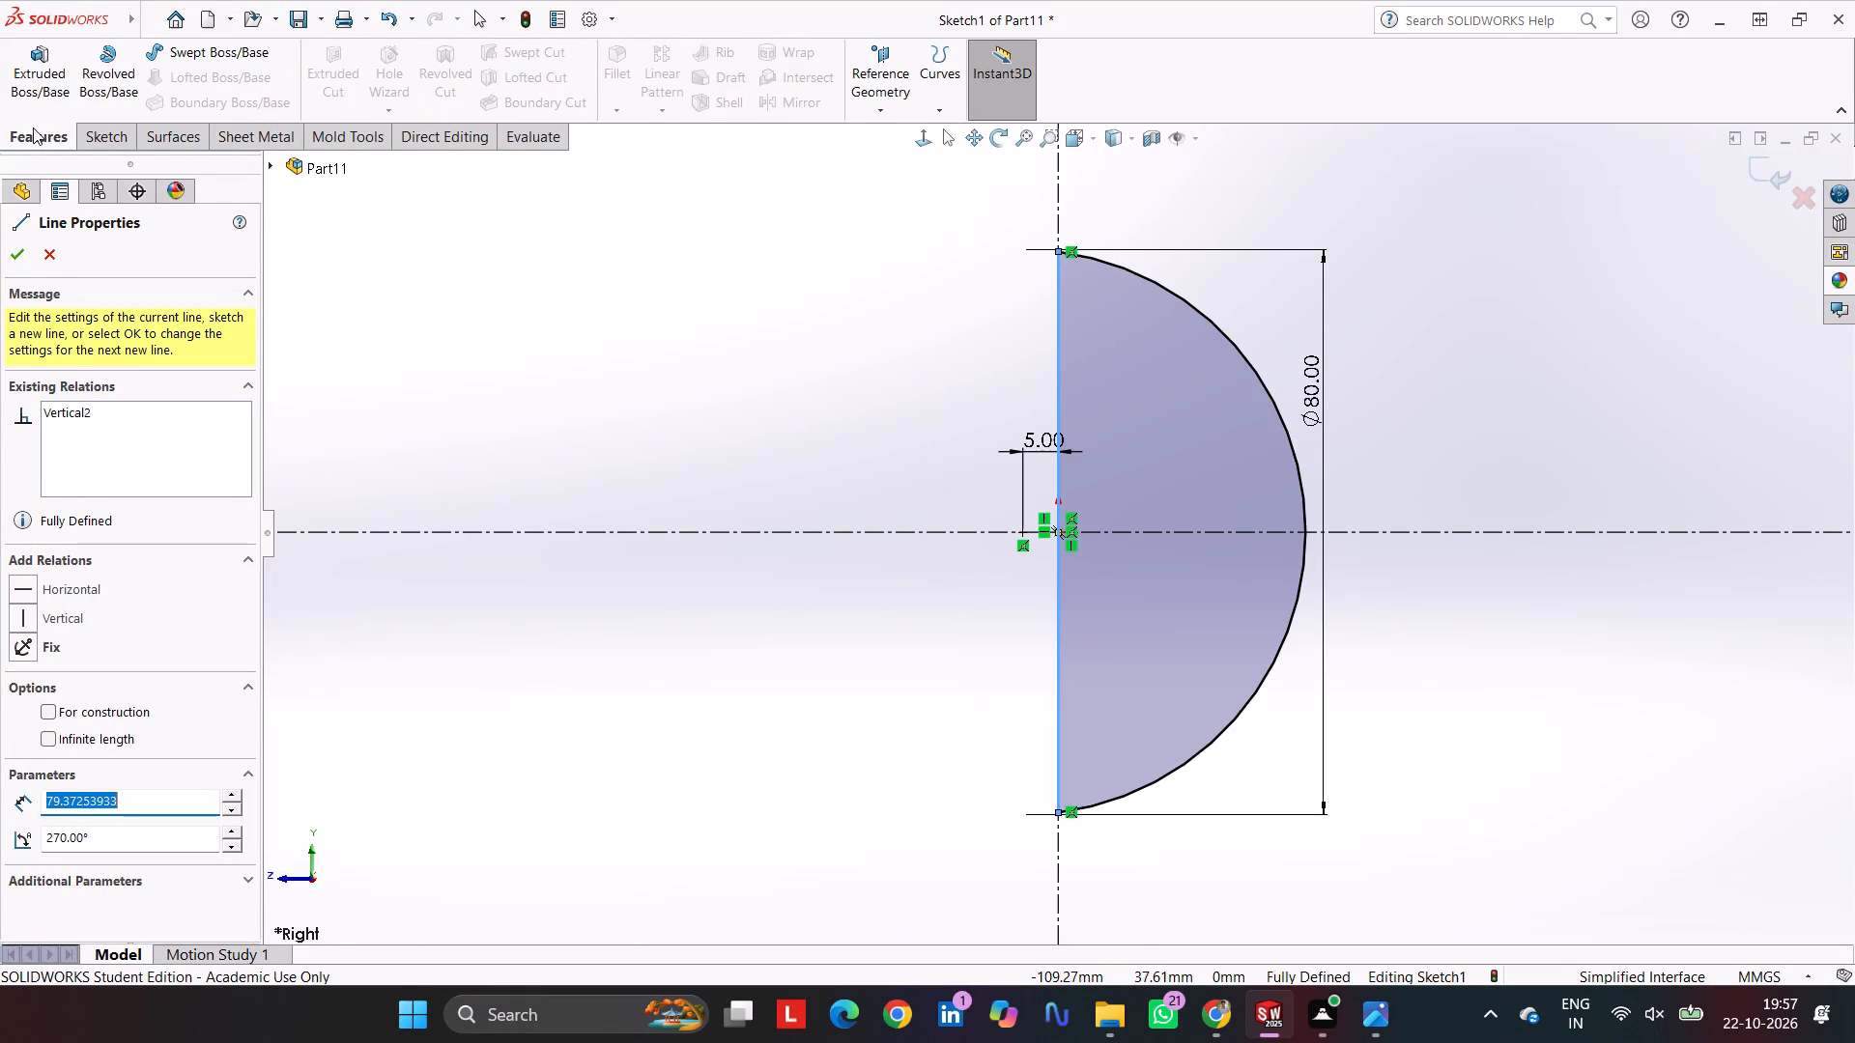
left_click(22, 259)
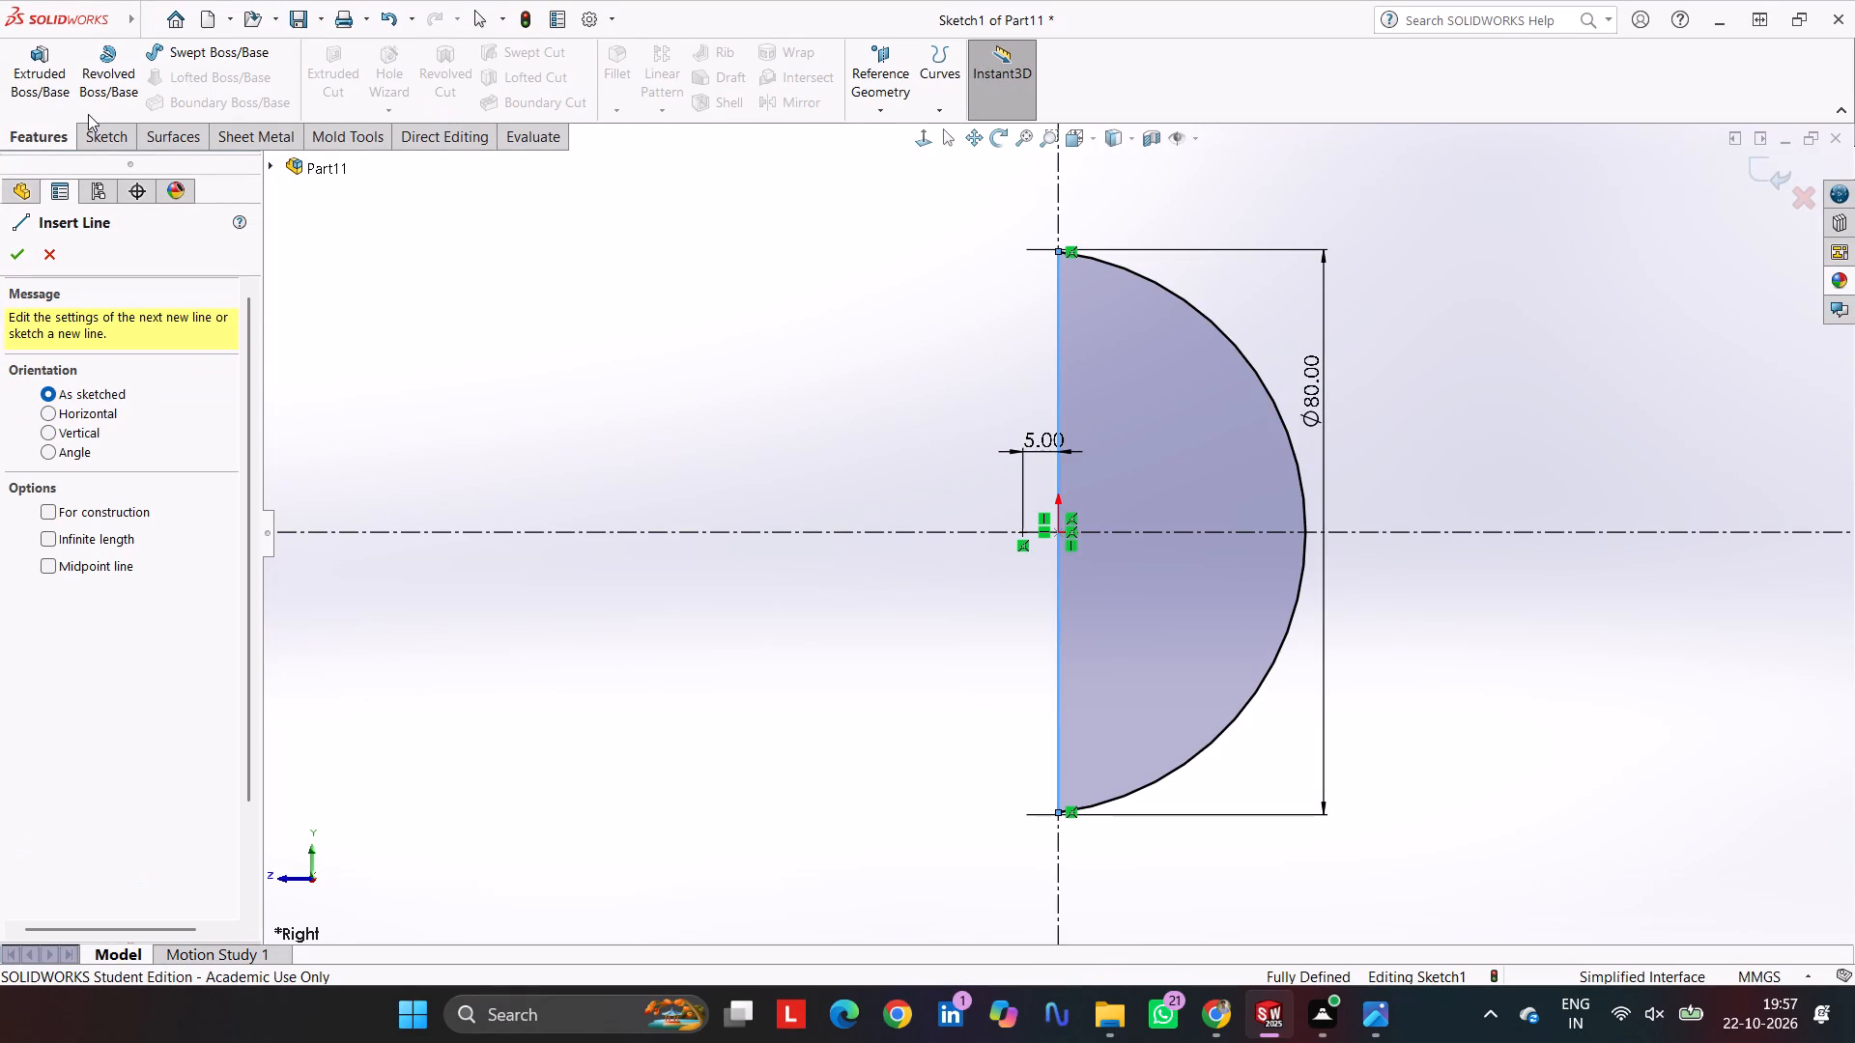
left_click(10, 261)
left_click(748, 257)
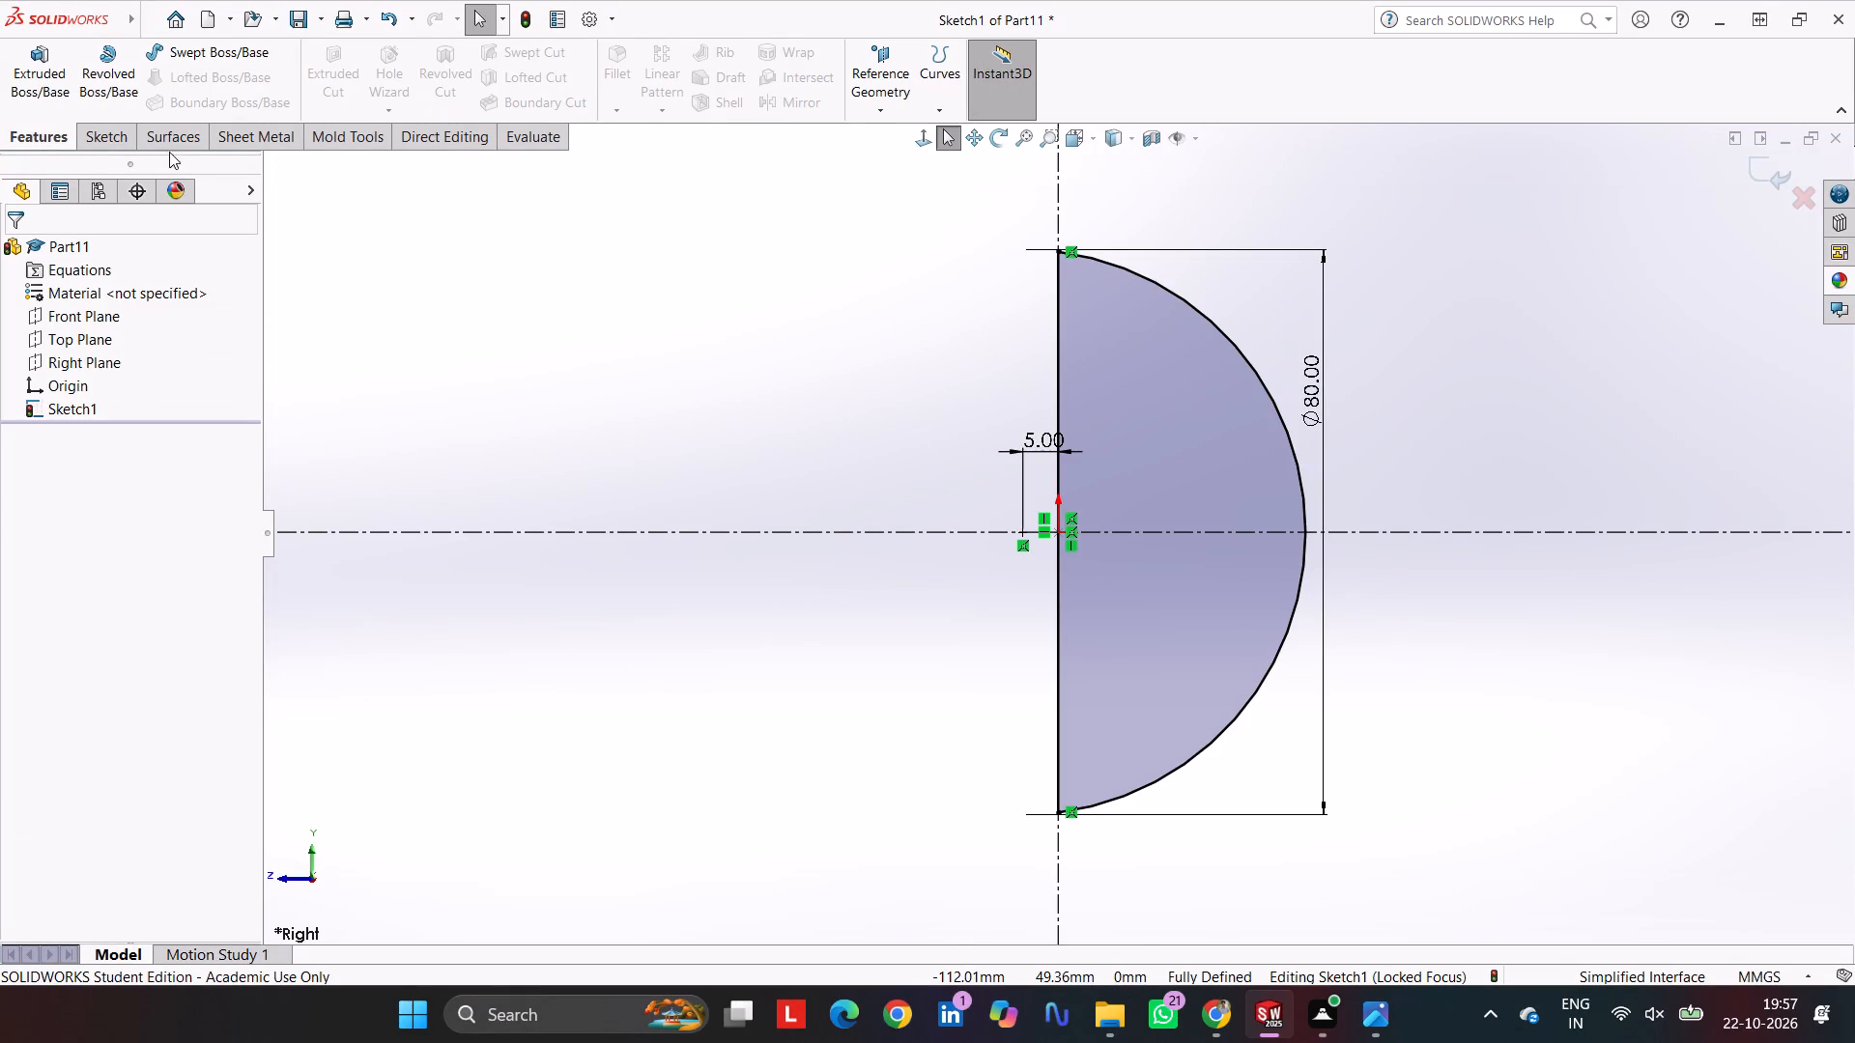
Extrude the closed arc profile 110 mm using the Mid Plane end condition.
left_click(118, 140)
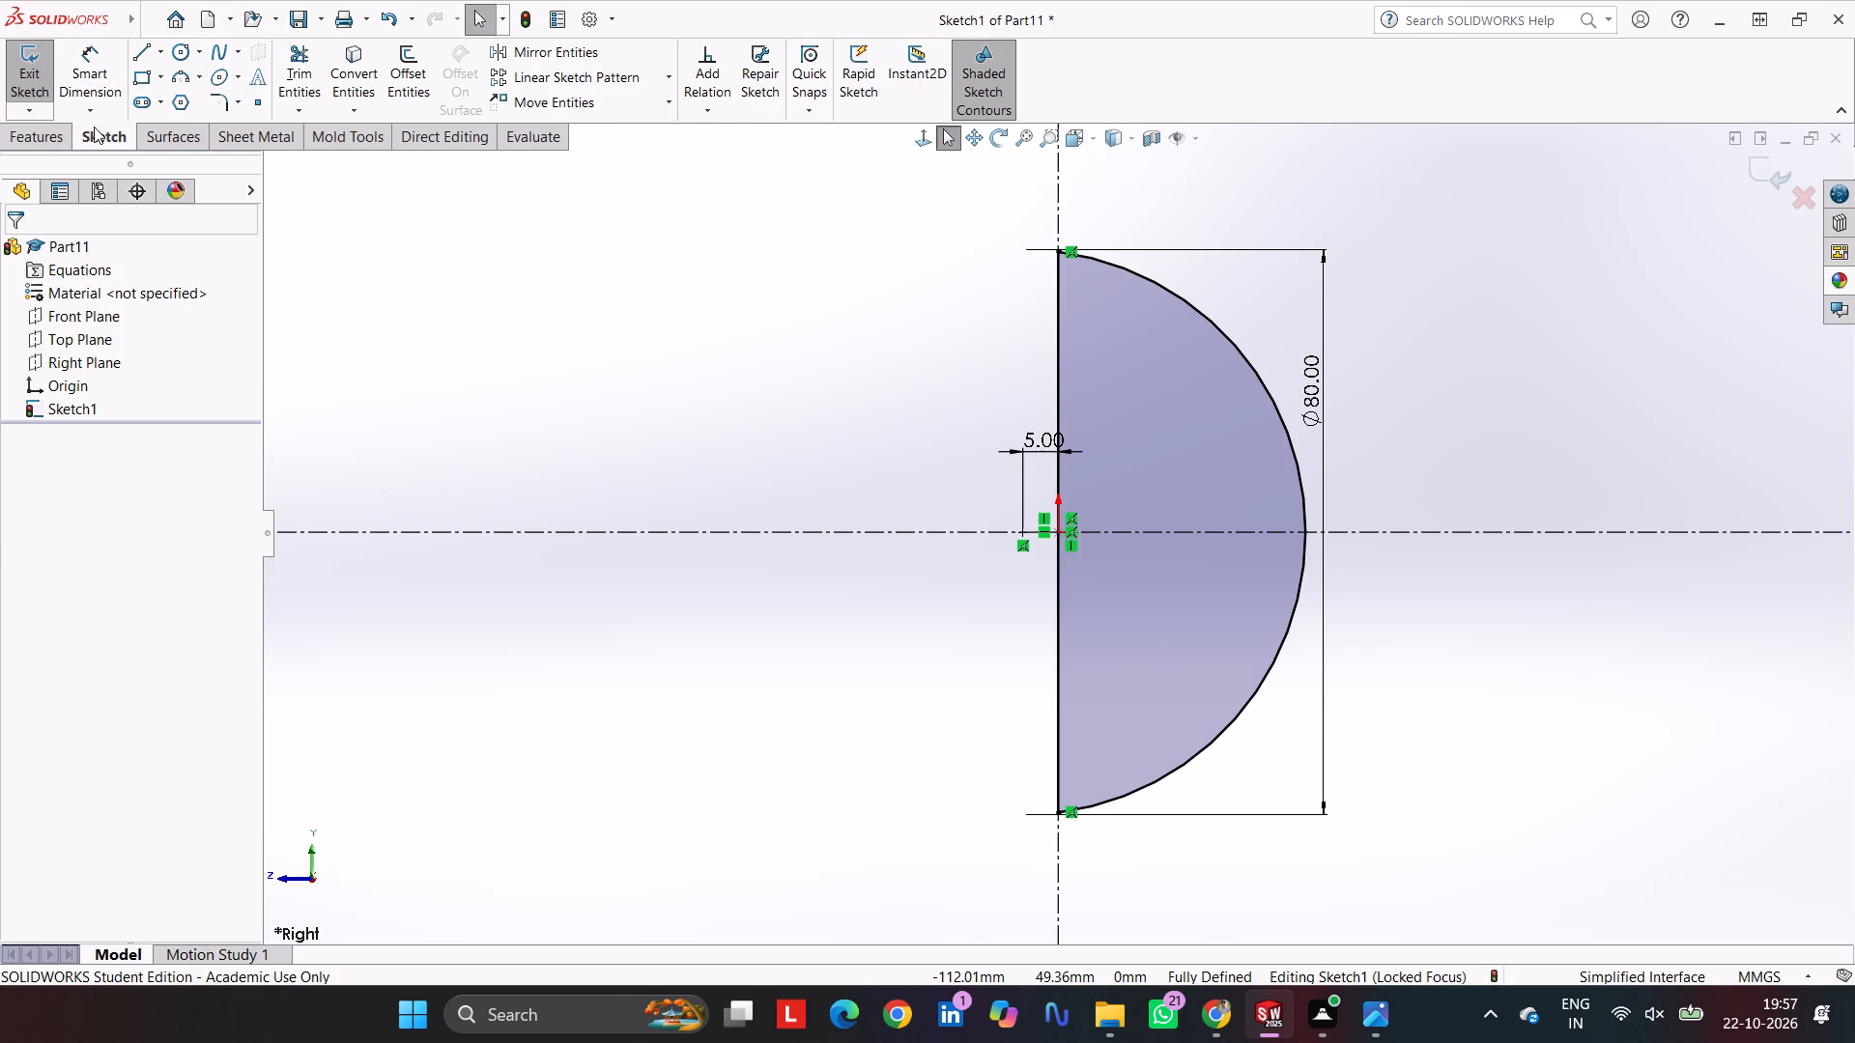
left_click(31, 146)
left_click(51, 67)
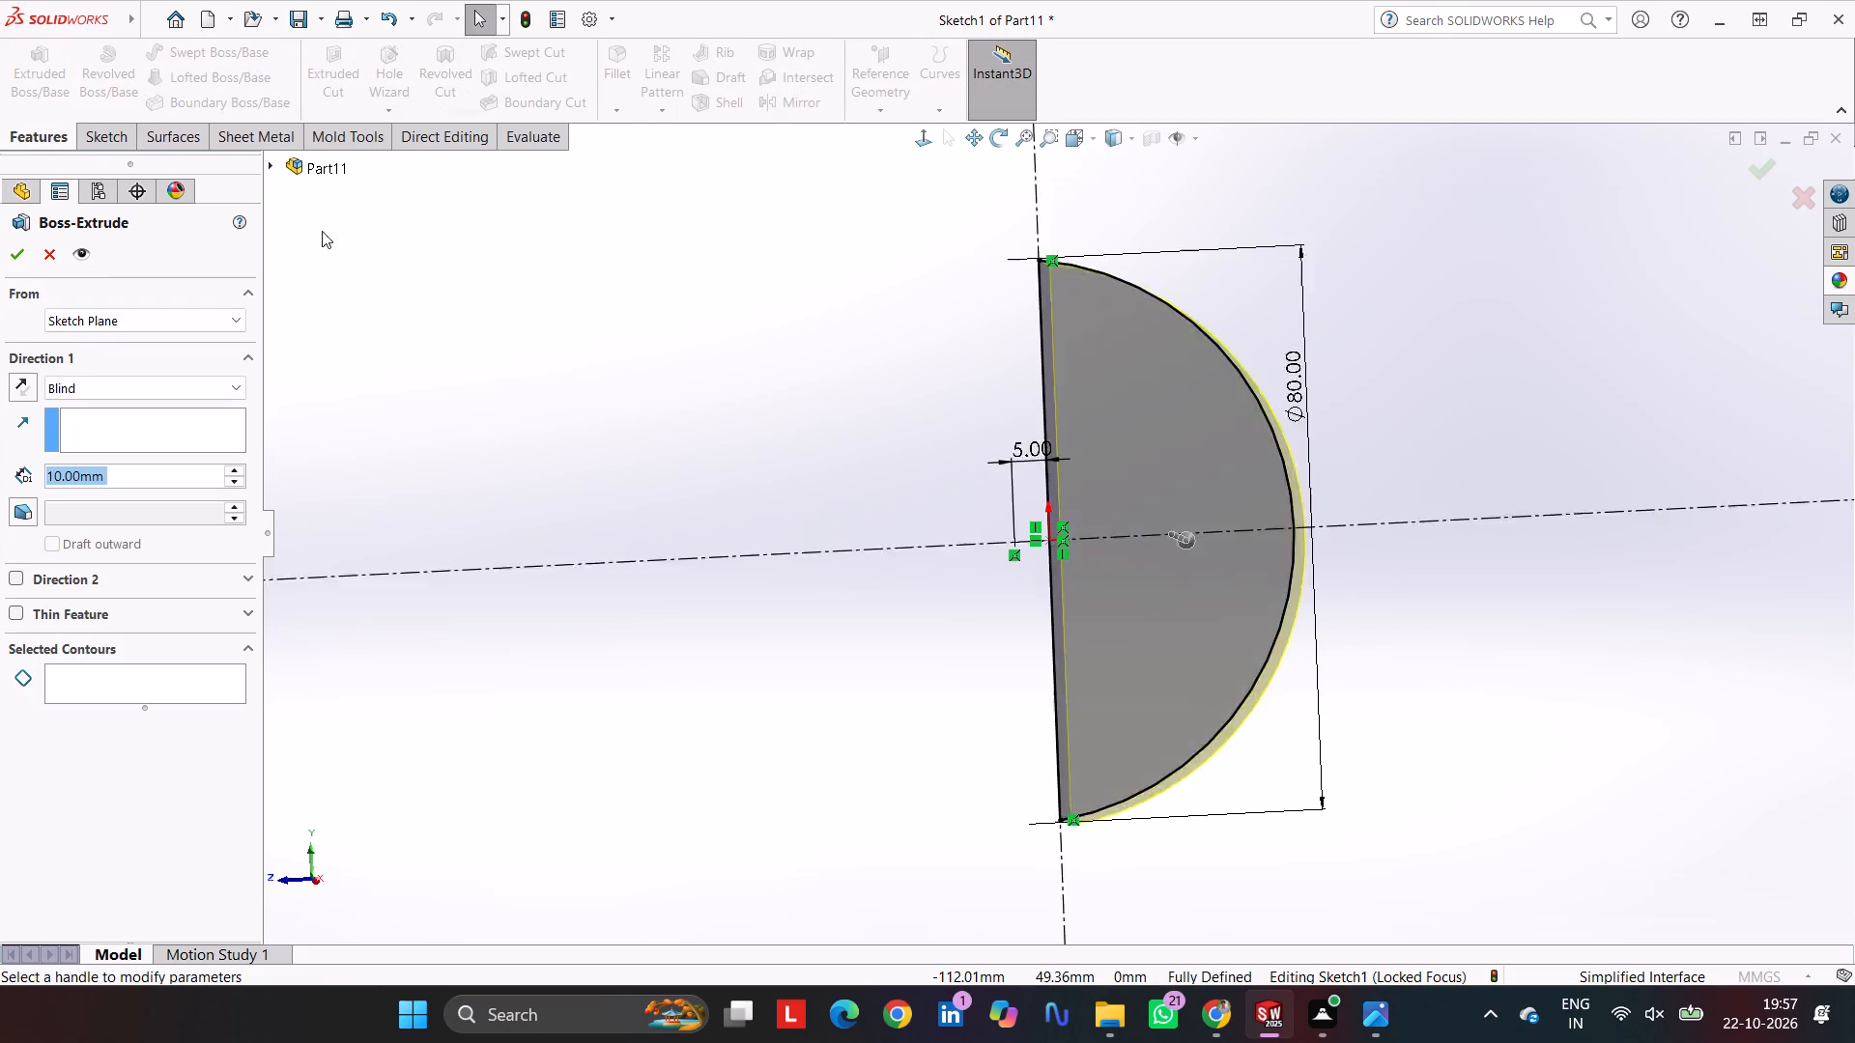
left_click(118, 386)
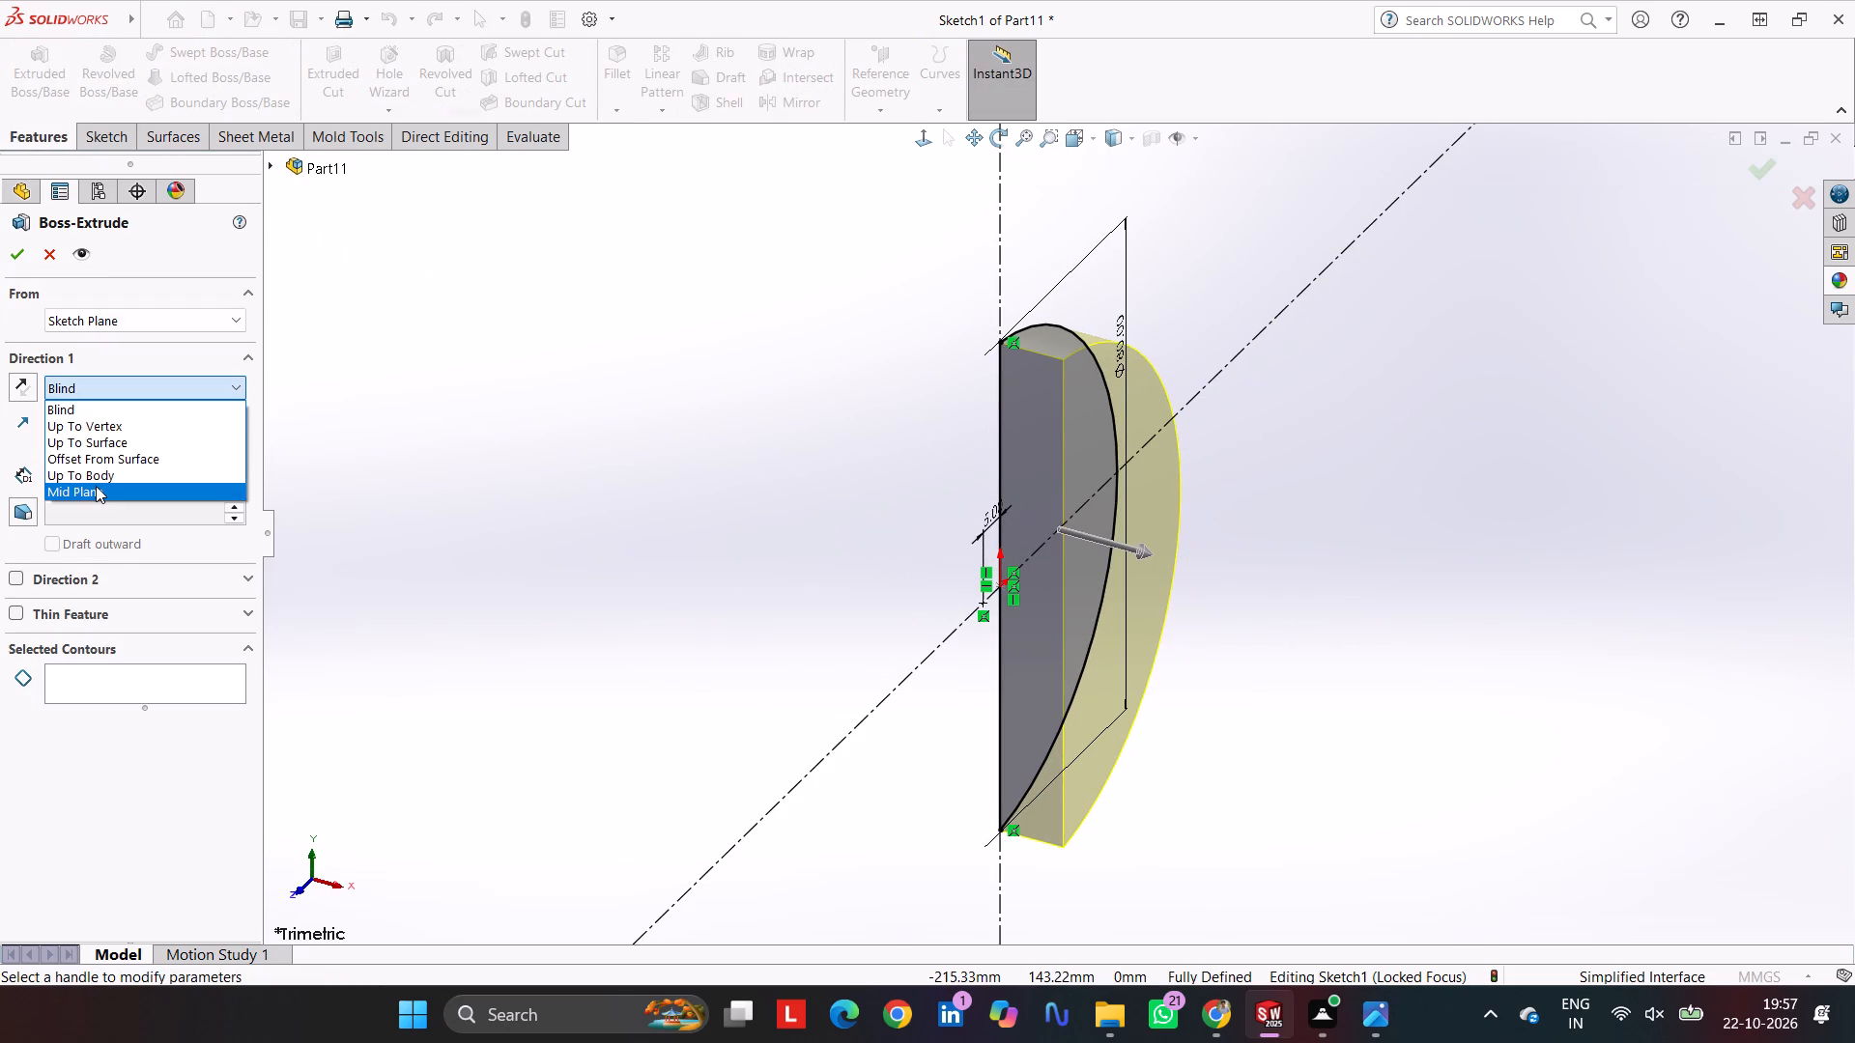
left_click(96, 486)
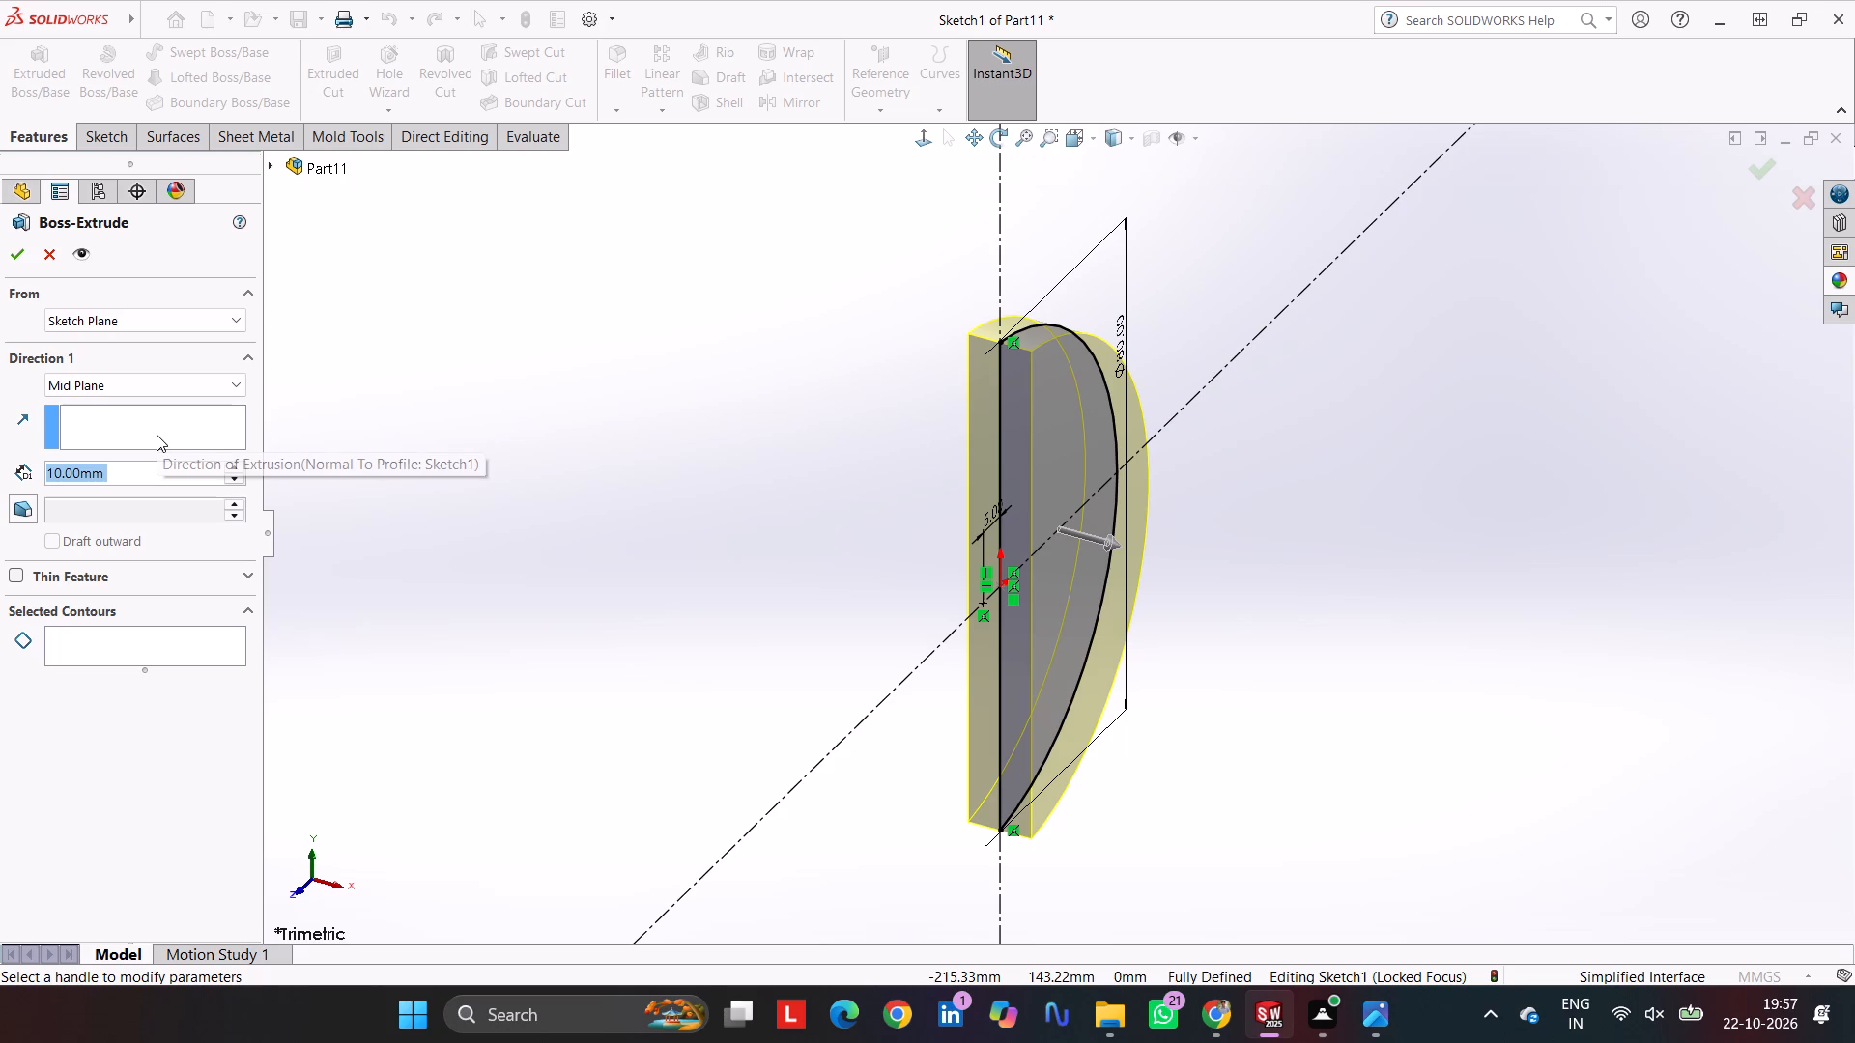
type("110")
key("Return")
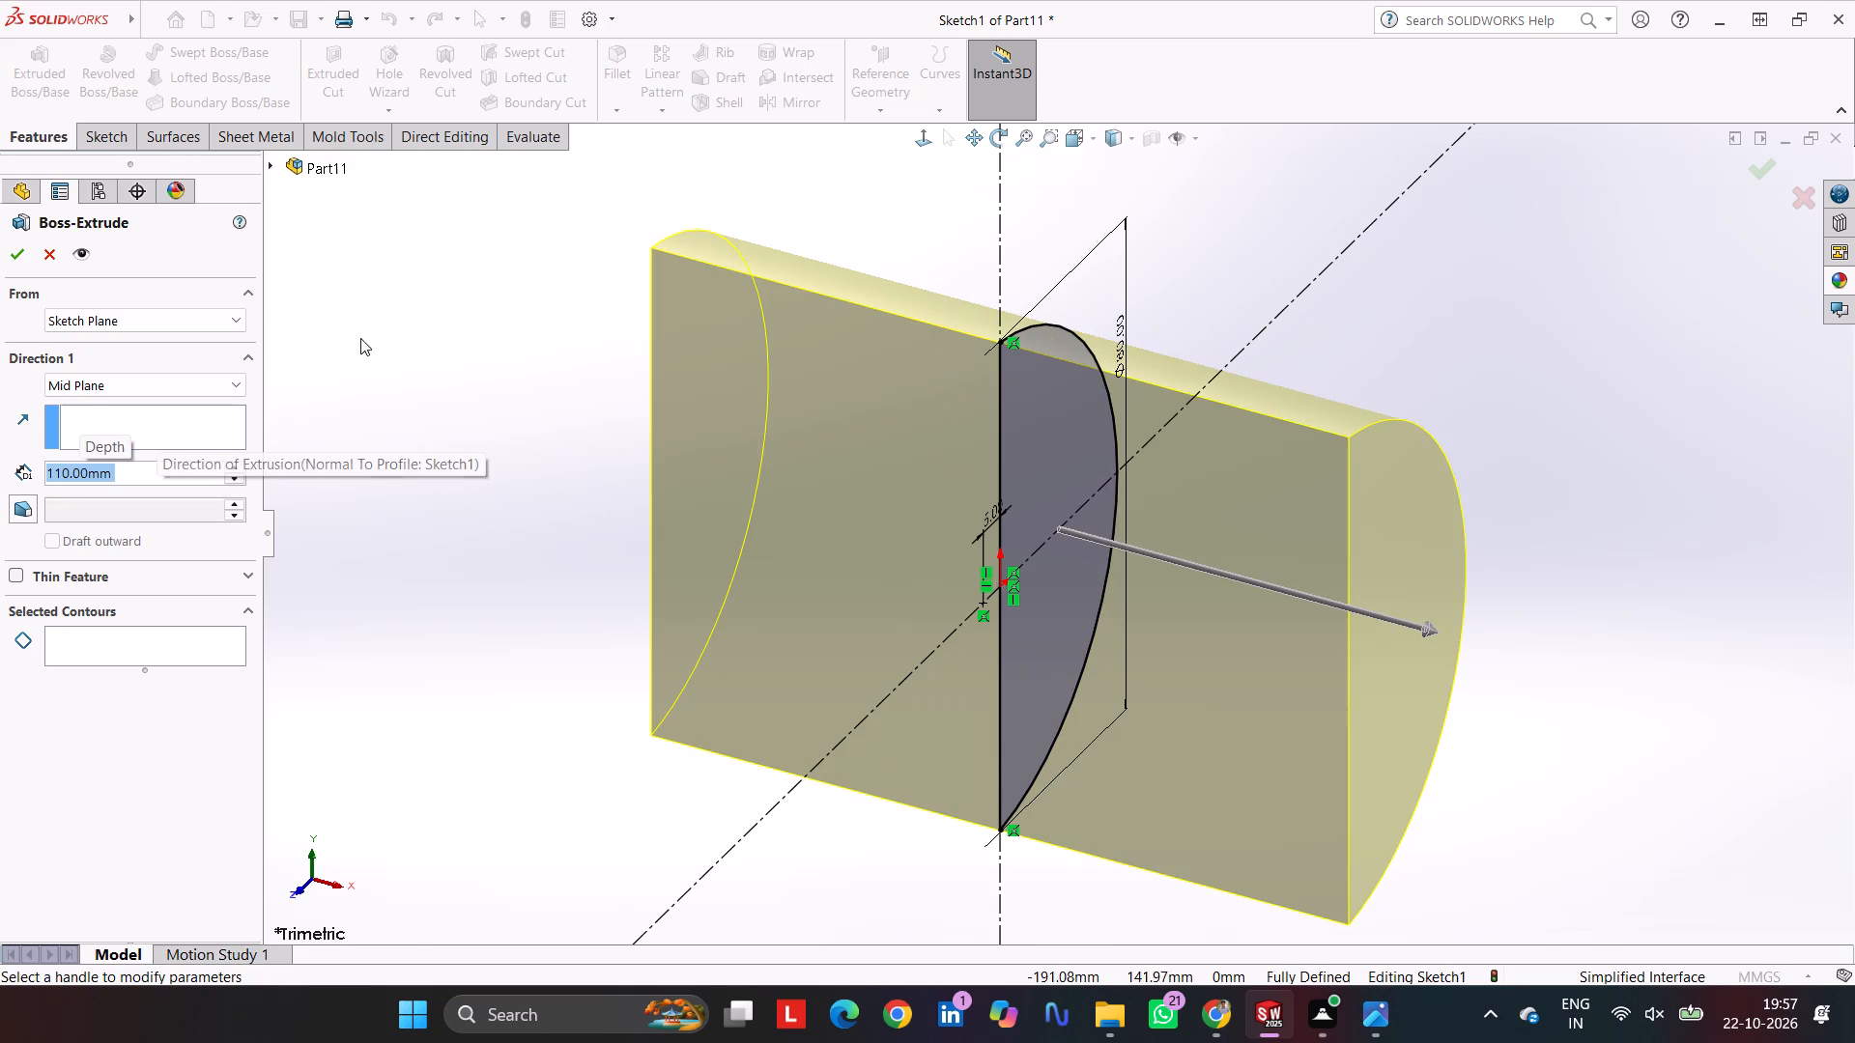
left_click(24, 257)
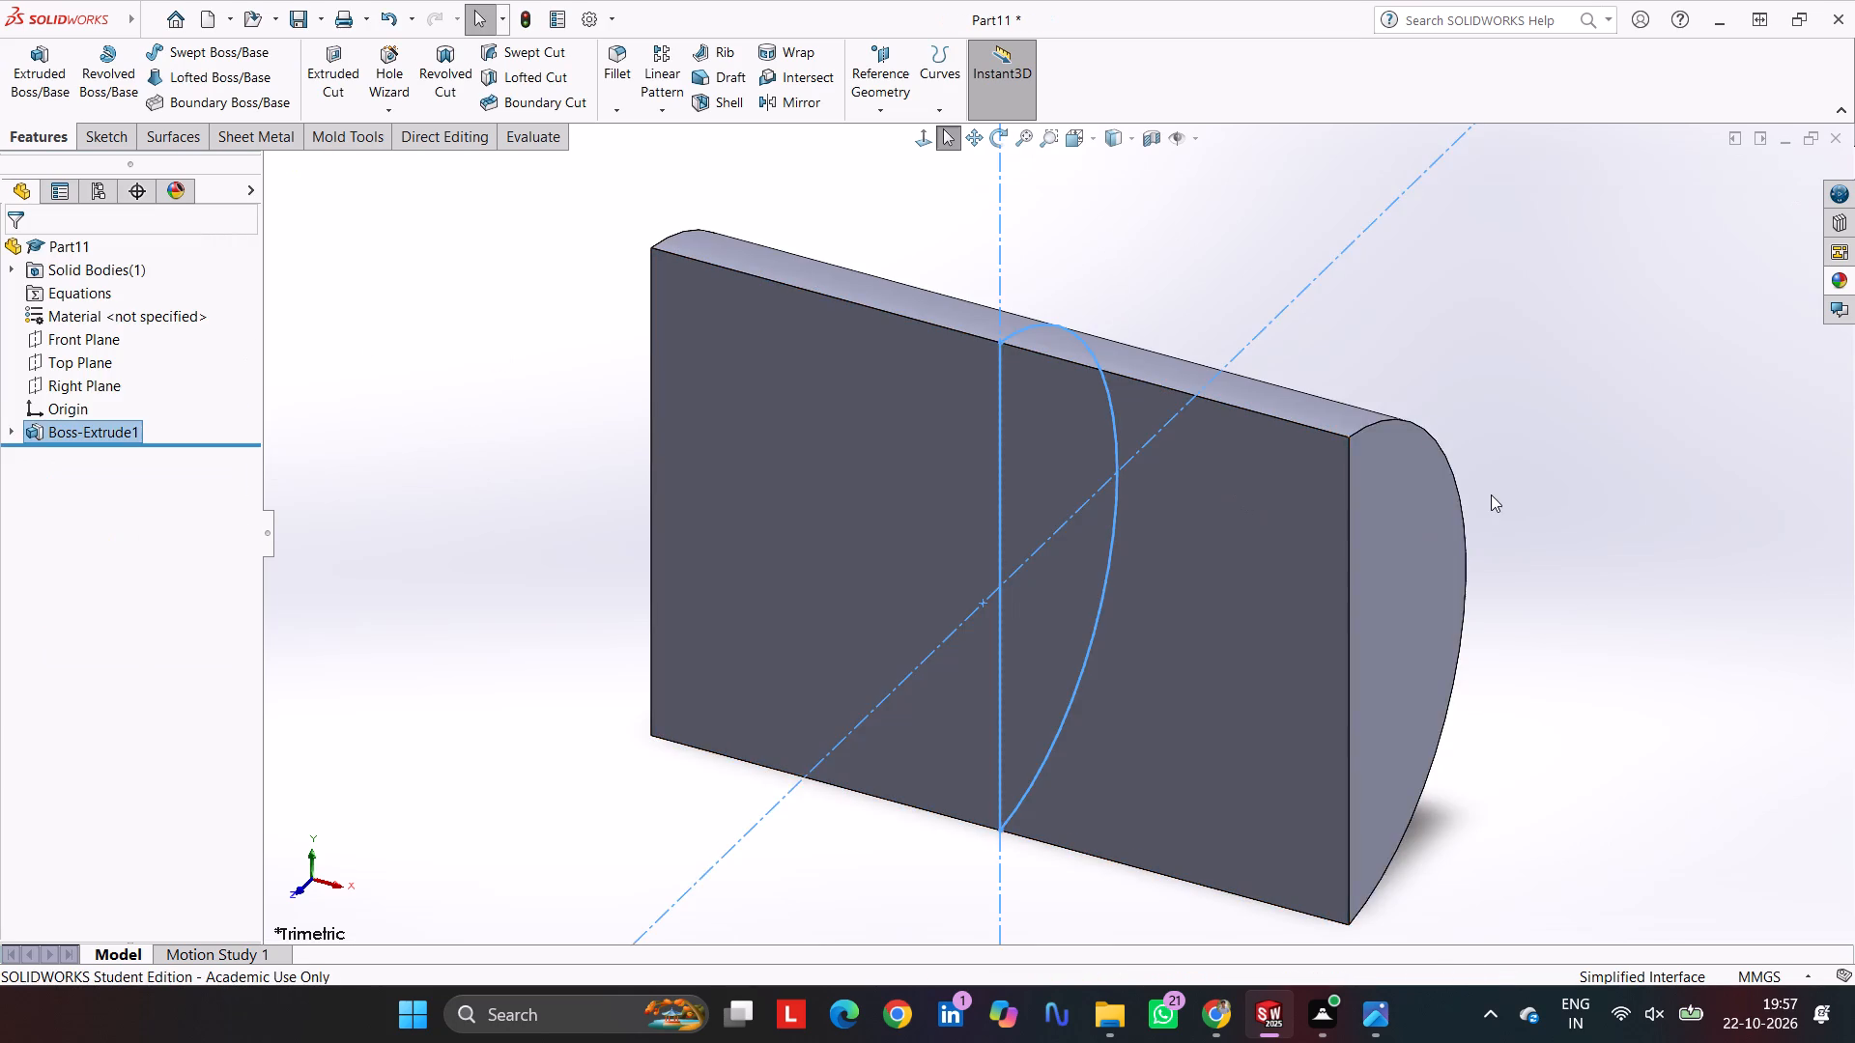
Open a sketch on the positive X end face and draw a circle of about 48 mm radius concentric with its curved edge.
left_click(1491, 494)
left_click(1415, 578)
left_click(1509, 515)
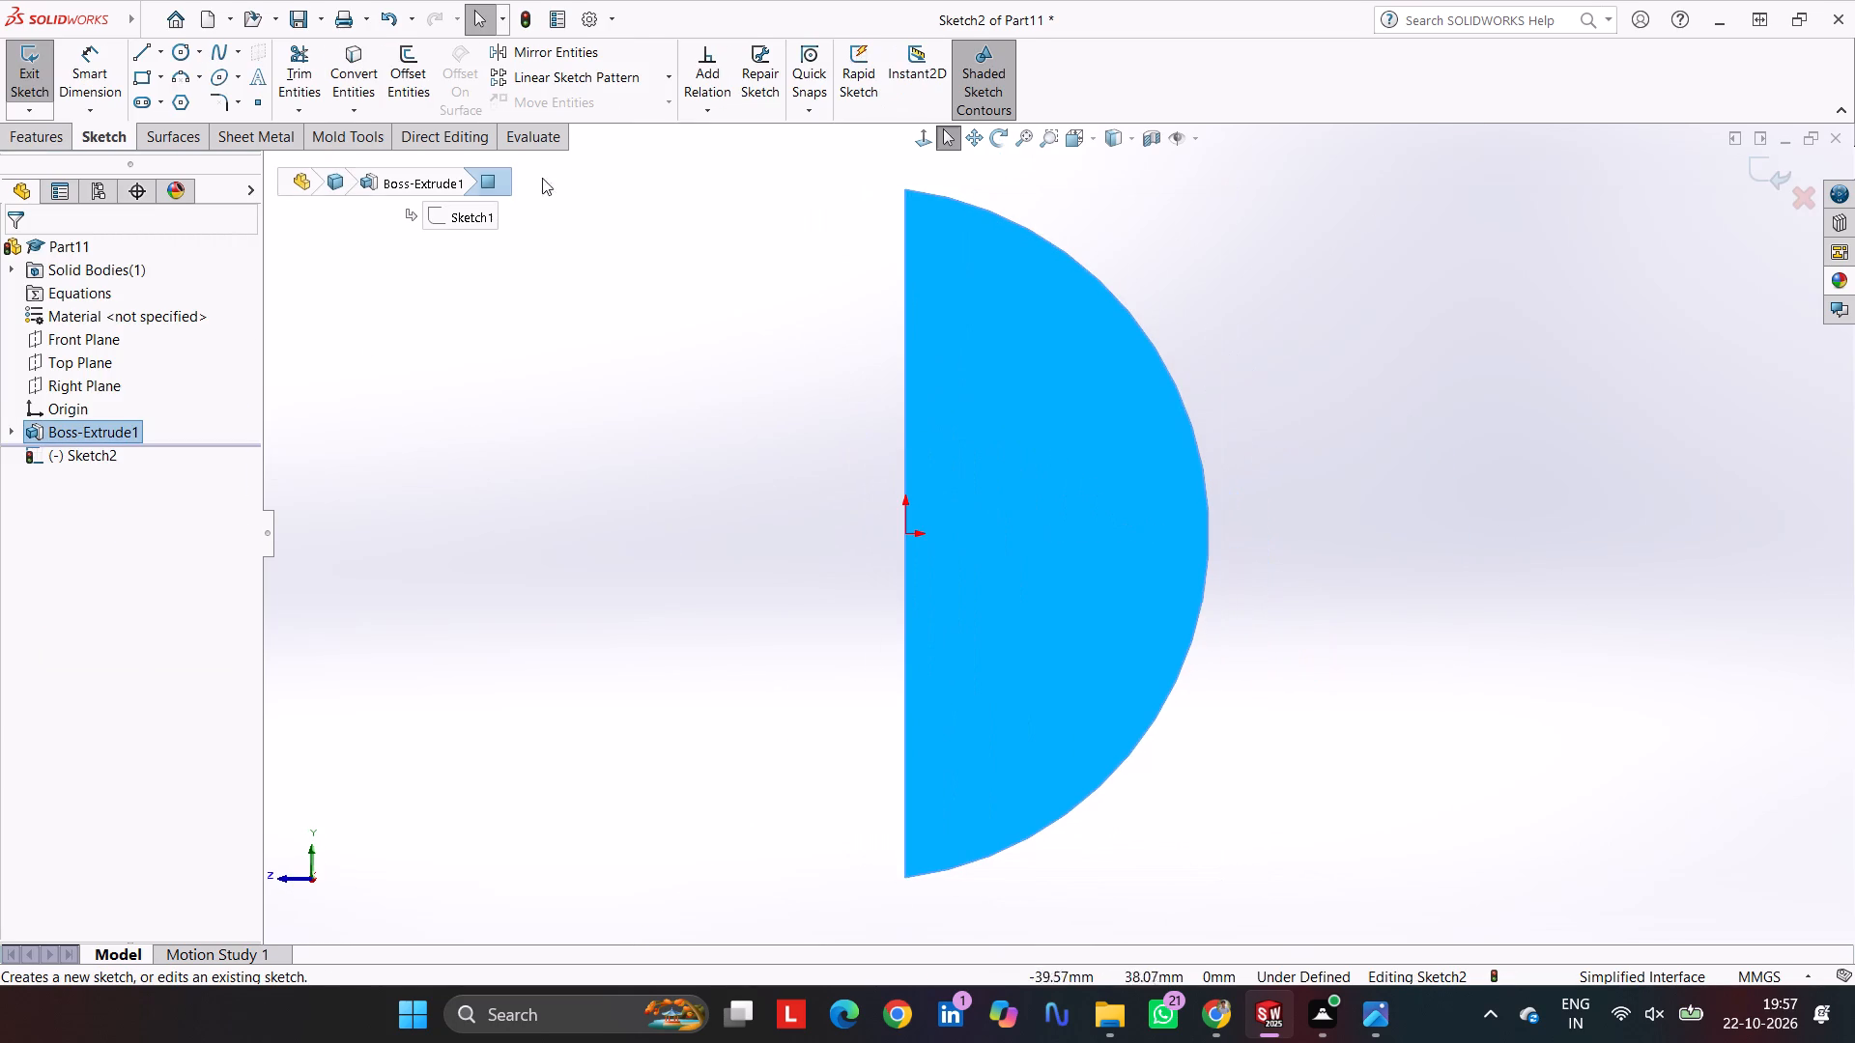
left_click(187, 56)
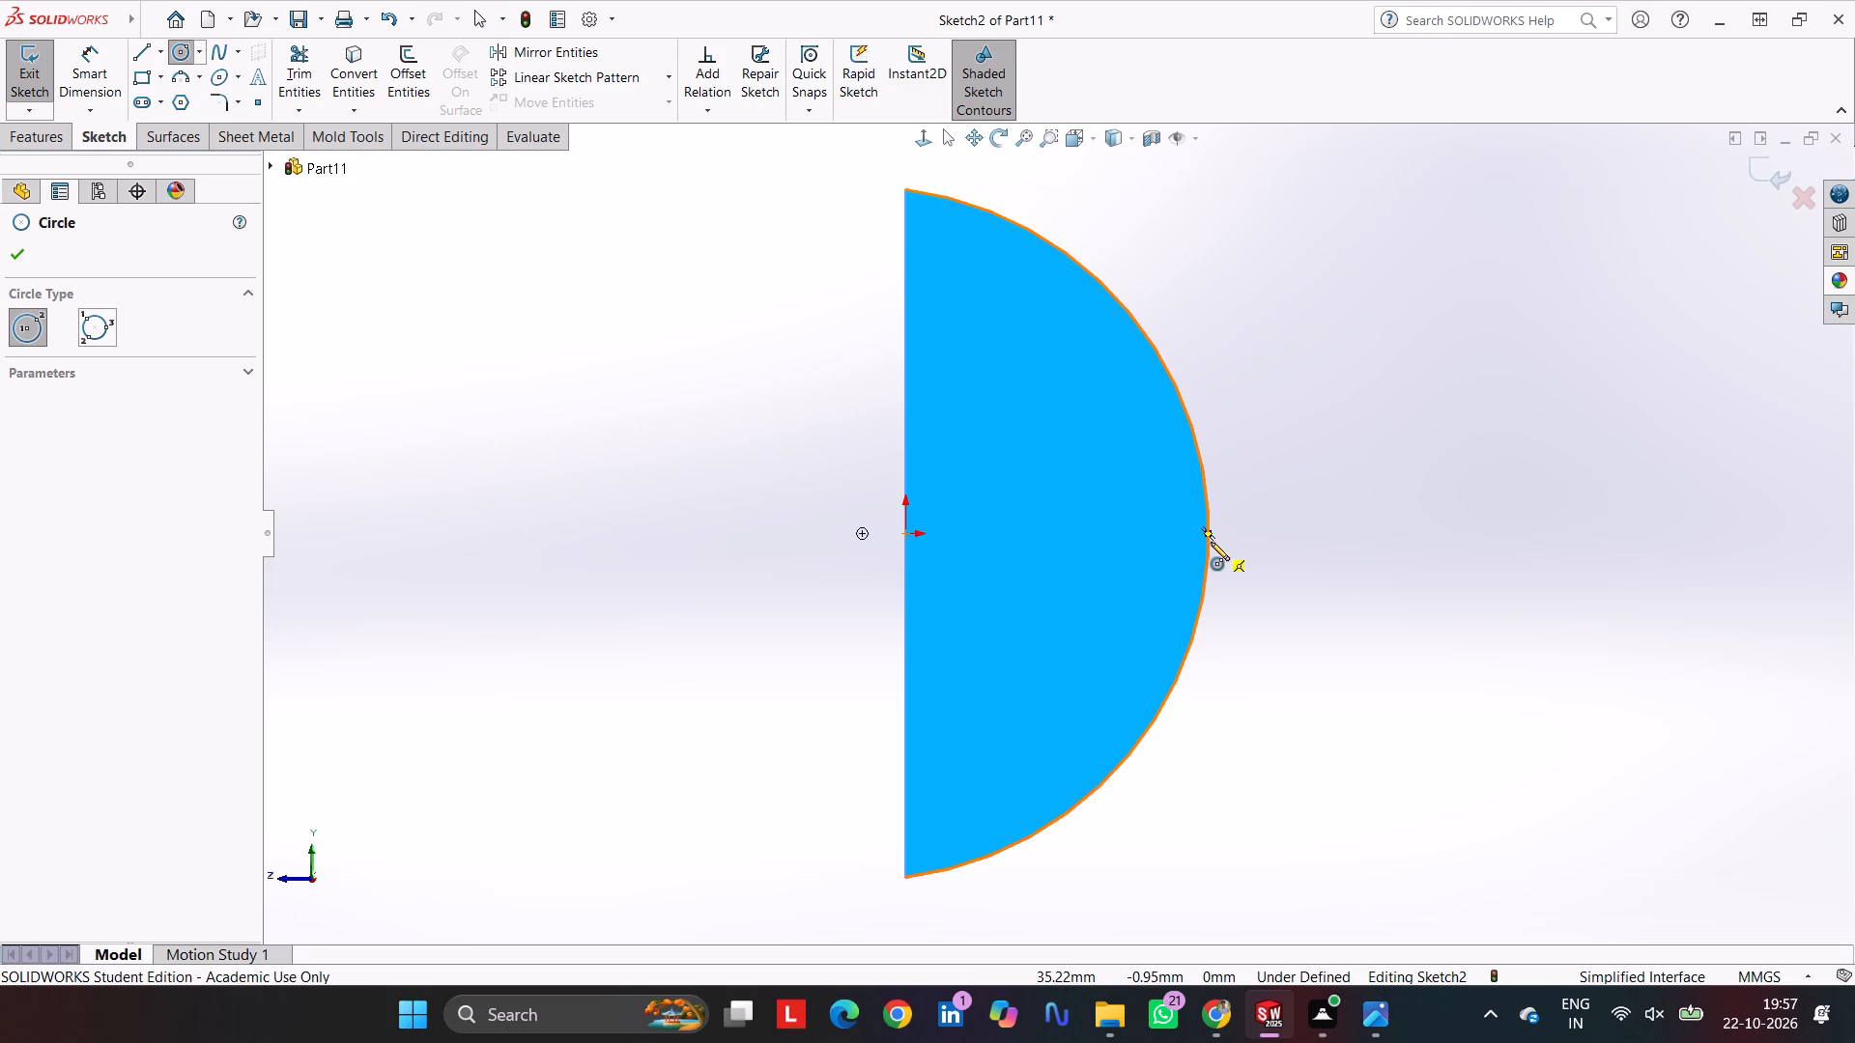
left_click(859, 531)
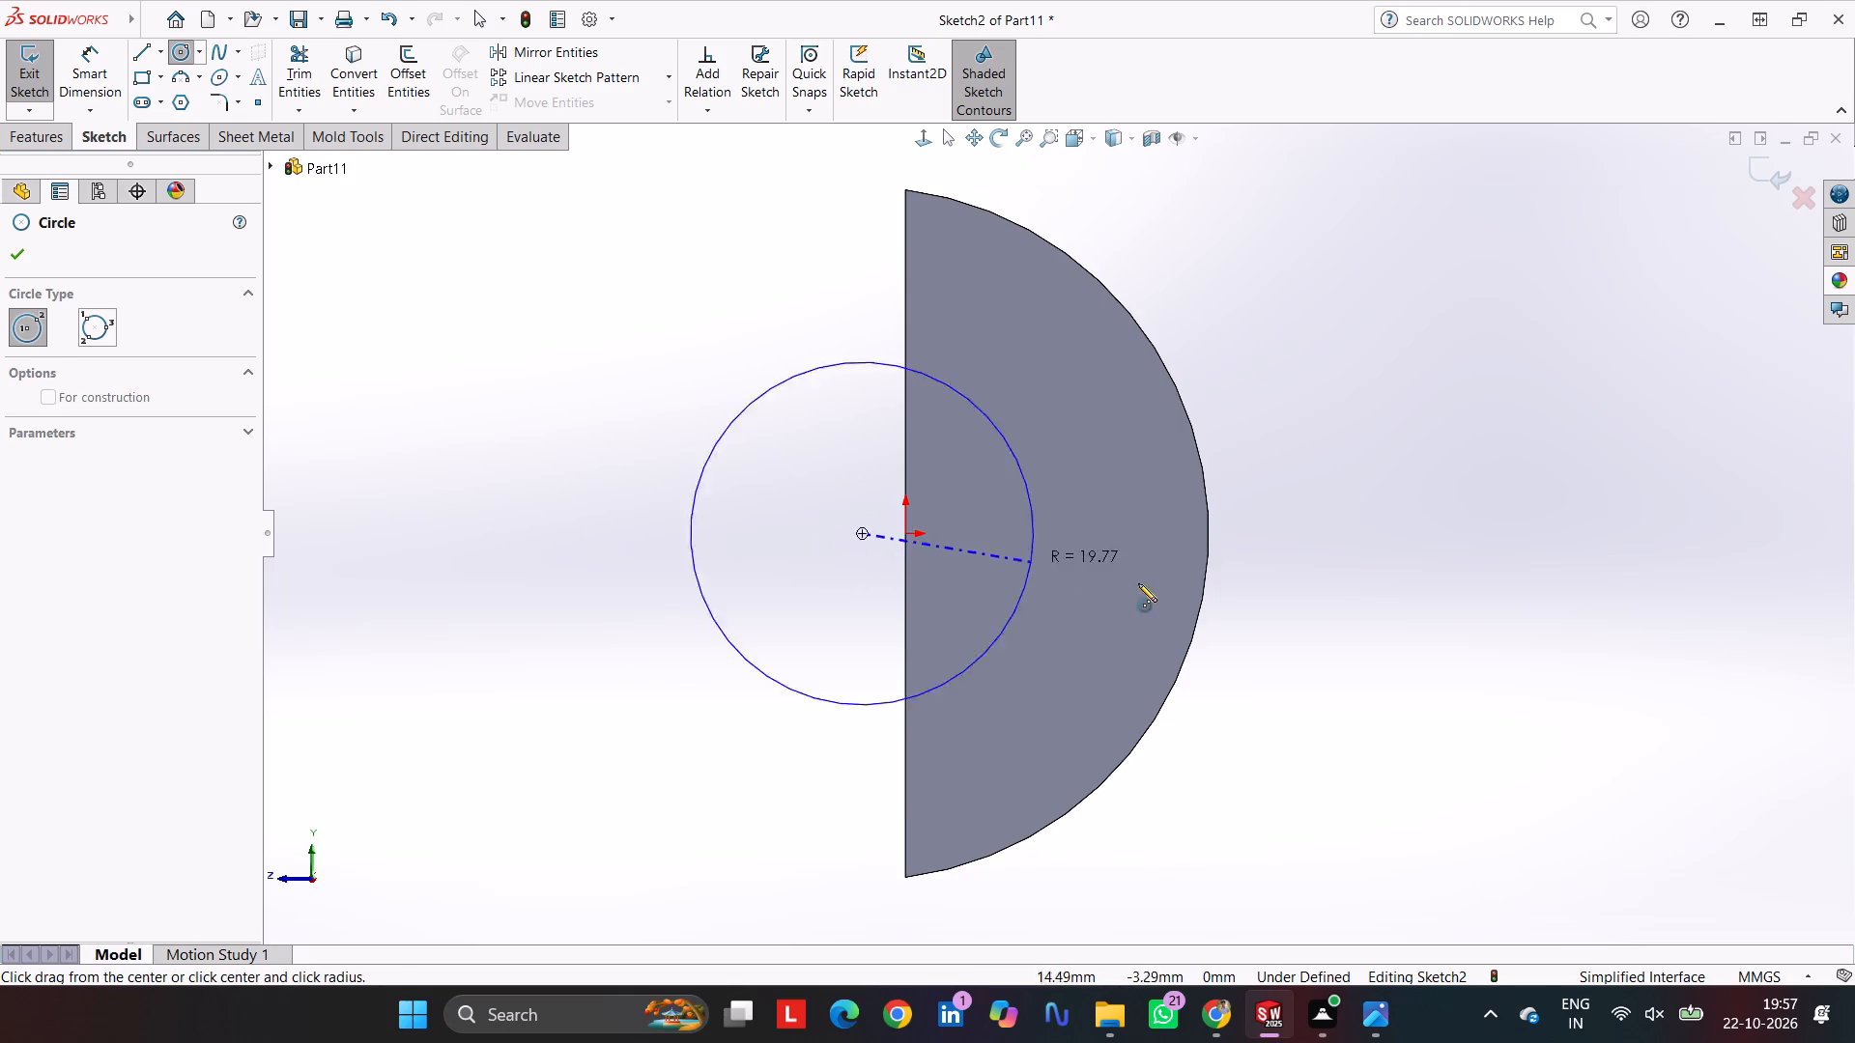
left_click(1281, 537)
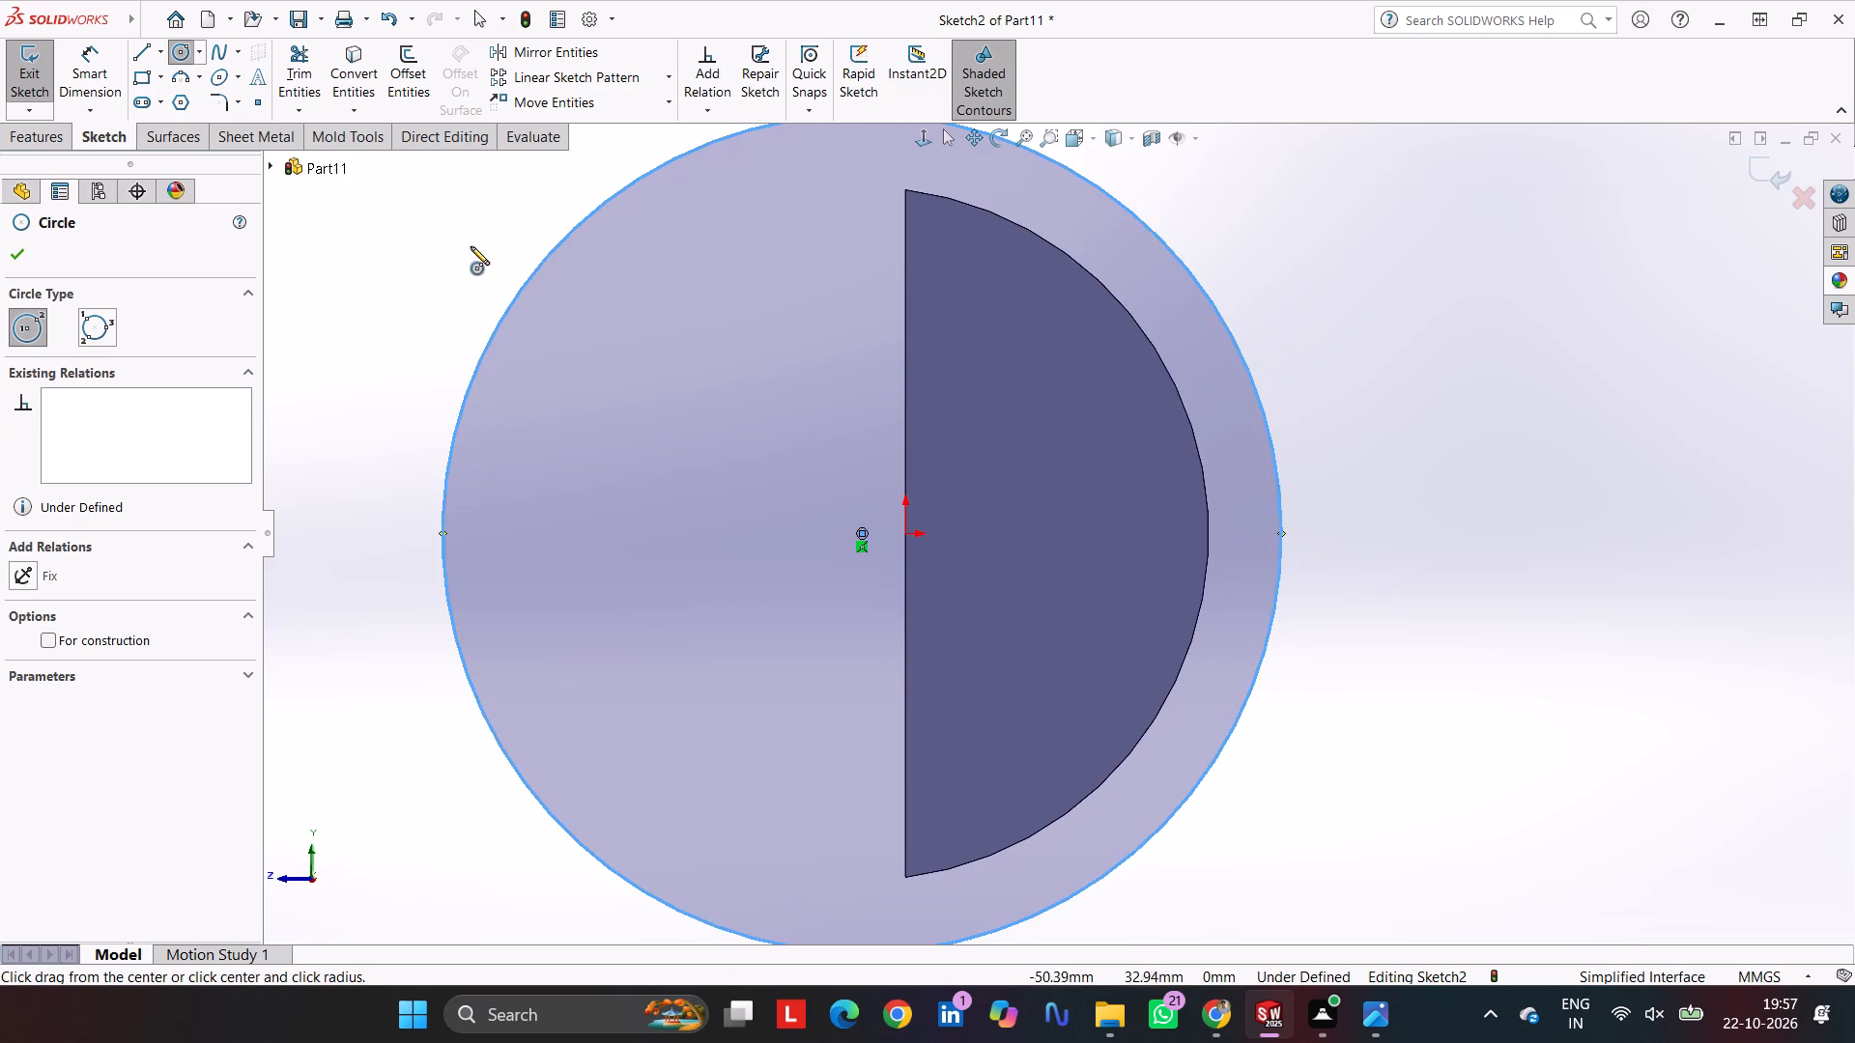
Draw an infinite-length vertical construction line through the sketch origin.
left_click(134, 56)
left_click(92, 440)
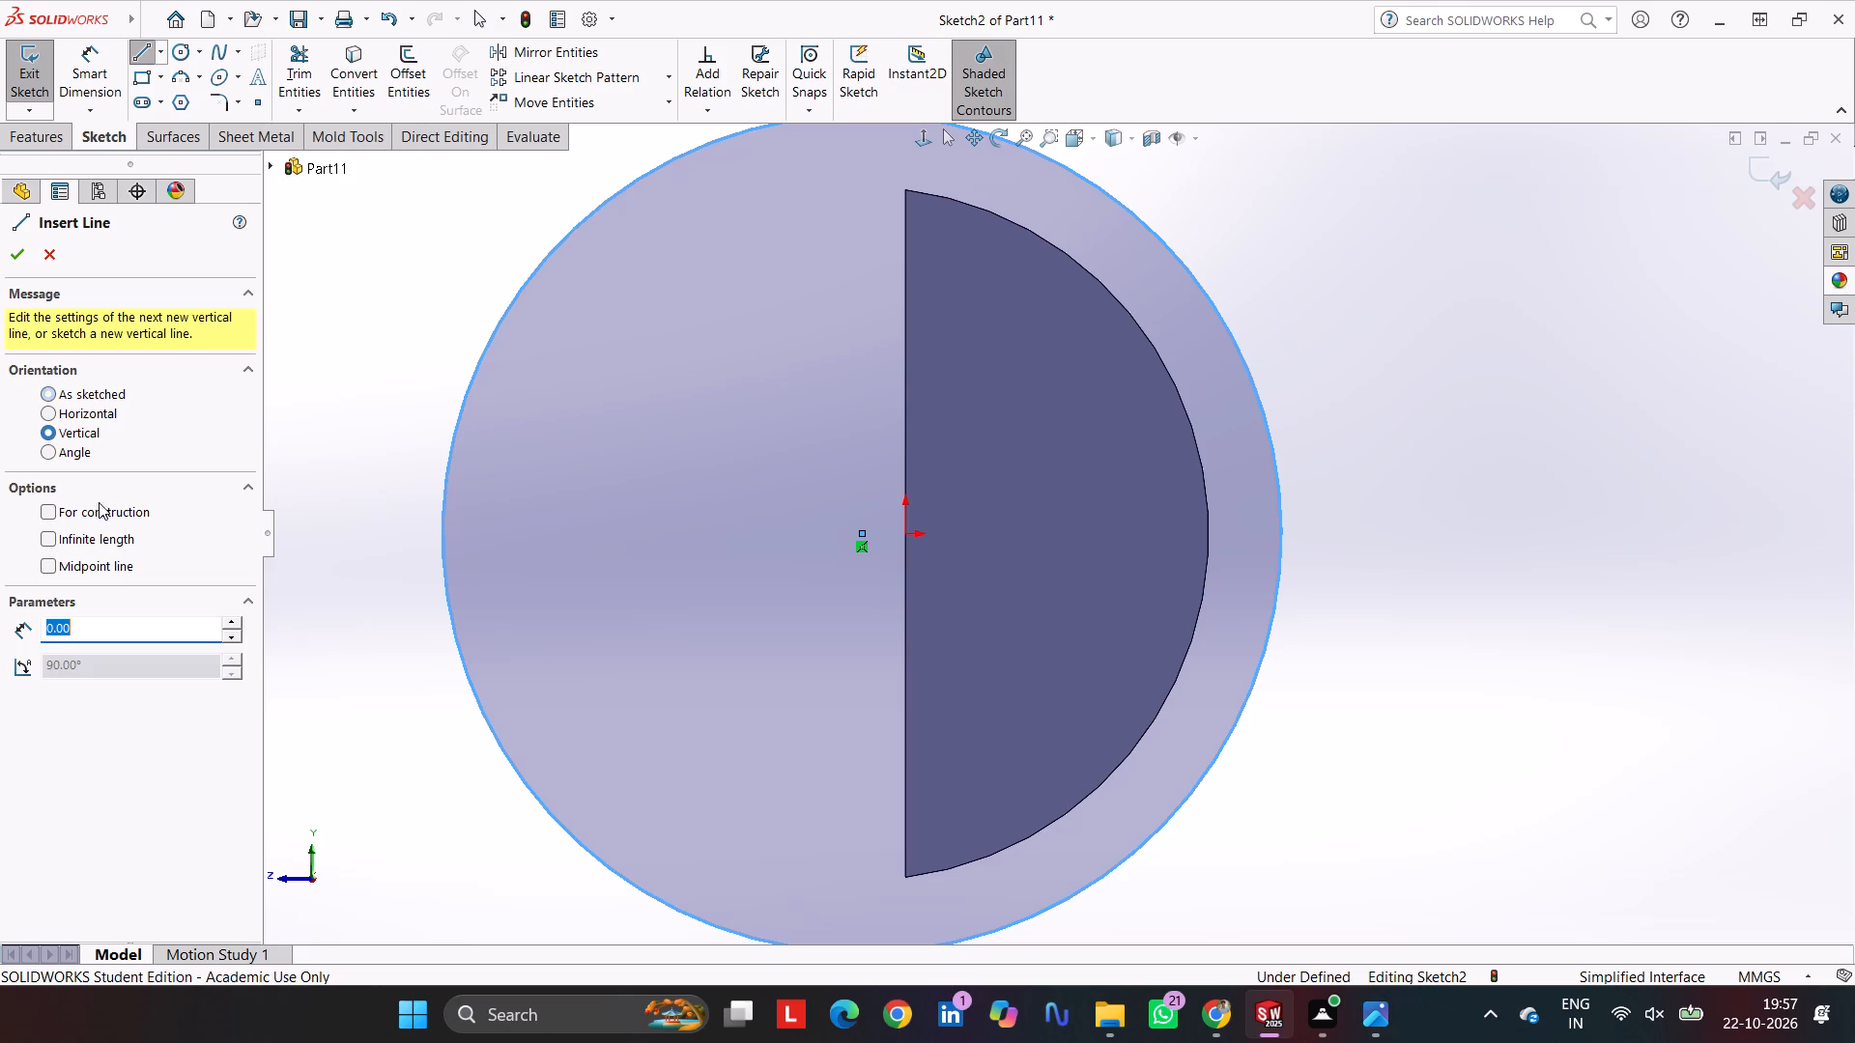
left_click(100, 545)
left_click(113, 517)
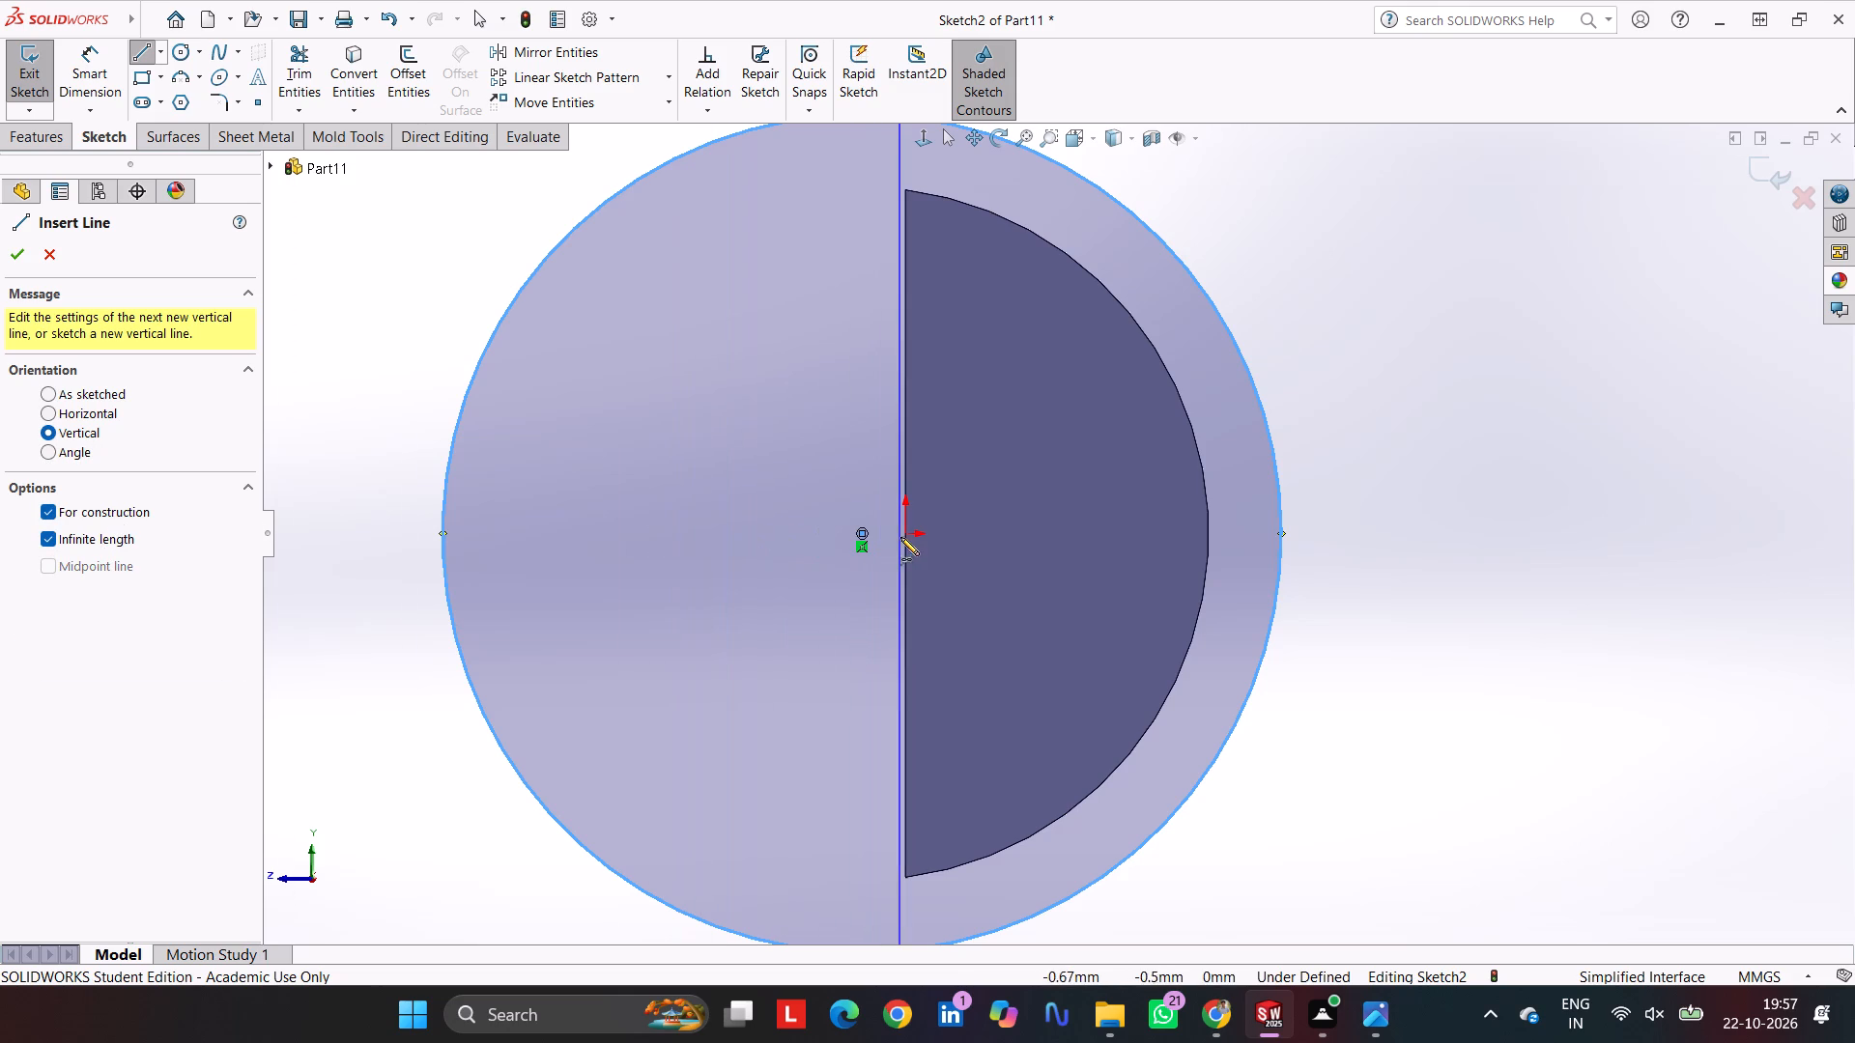
left_click(905, 534)
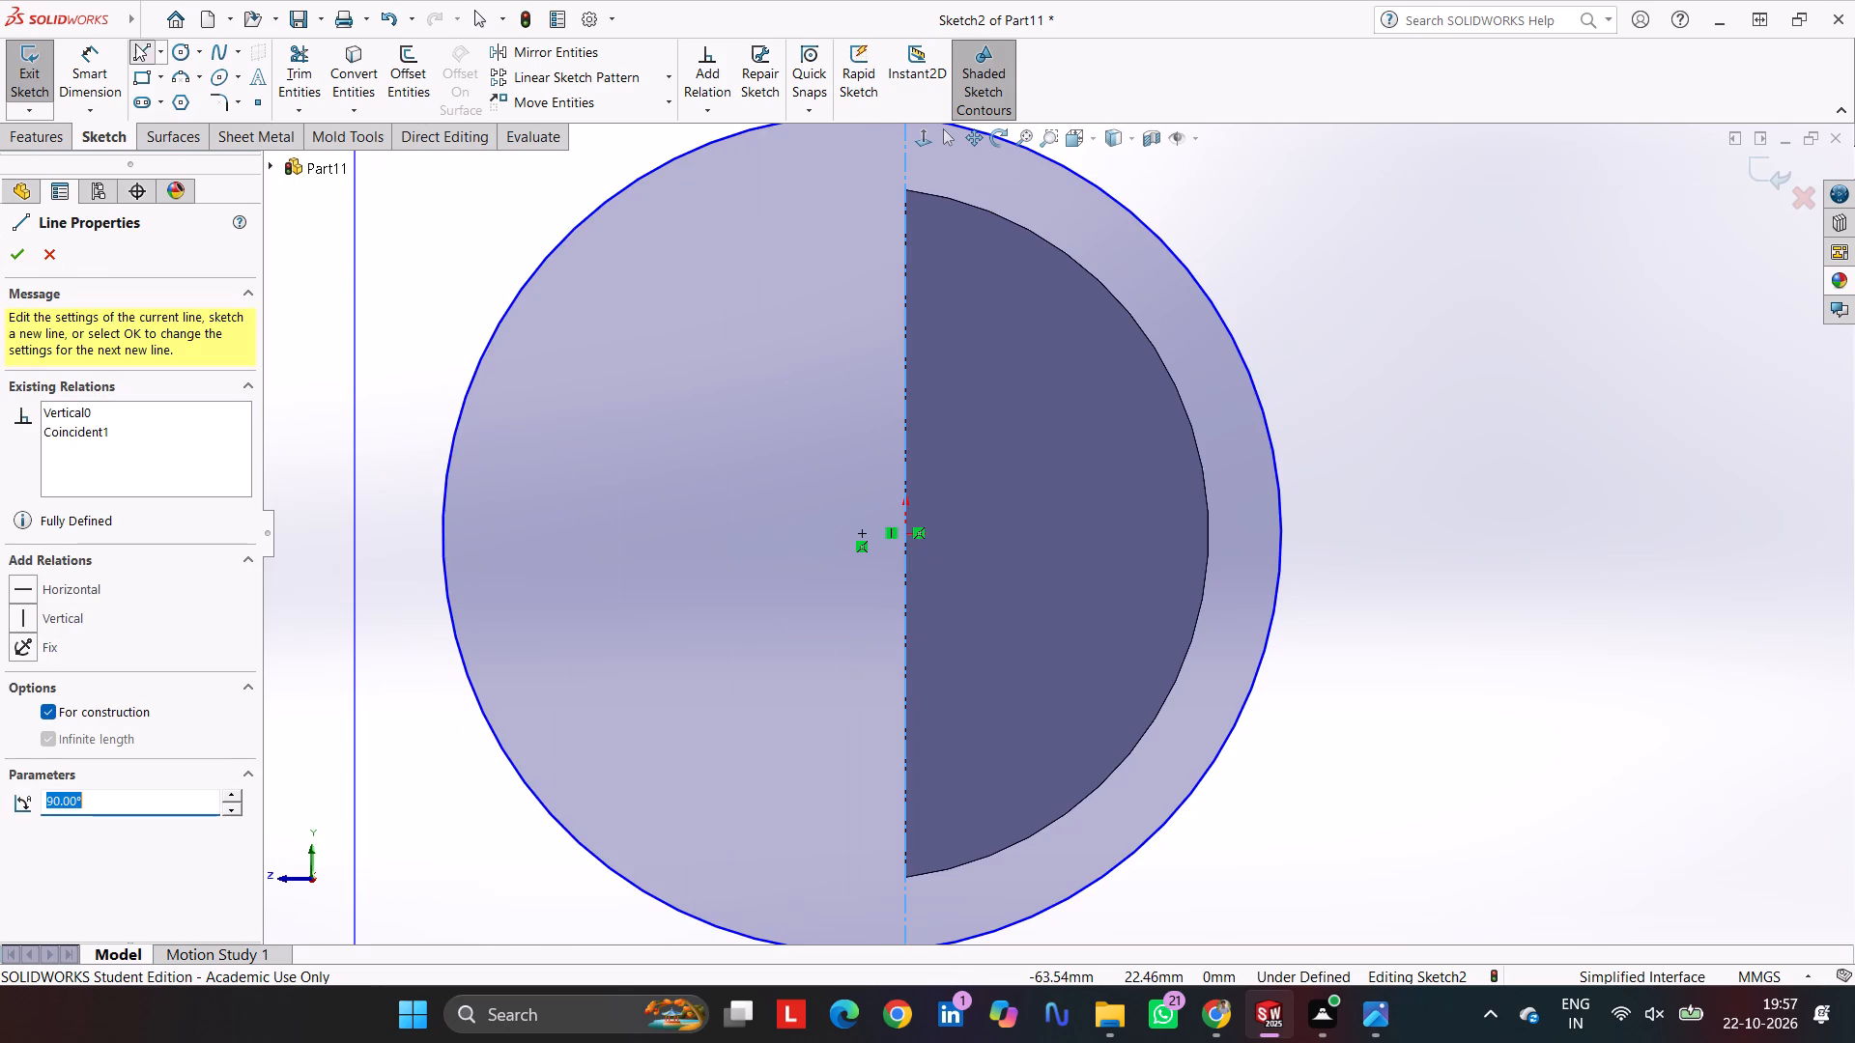
Trim away the portion of the new circle on the positive Z side of the vertical construction line.
left_click(300, 56)
left_click_drag(621, 349, 491, 296)
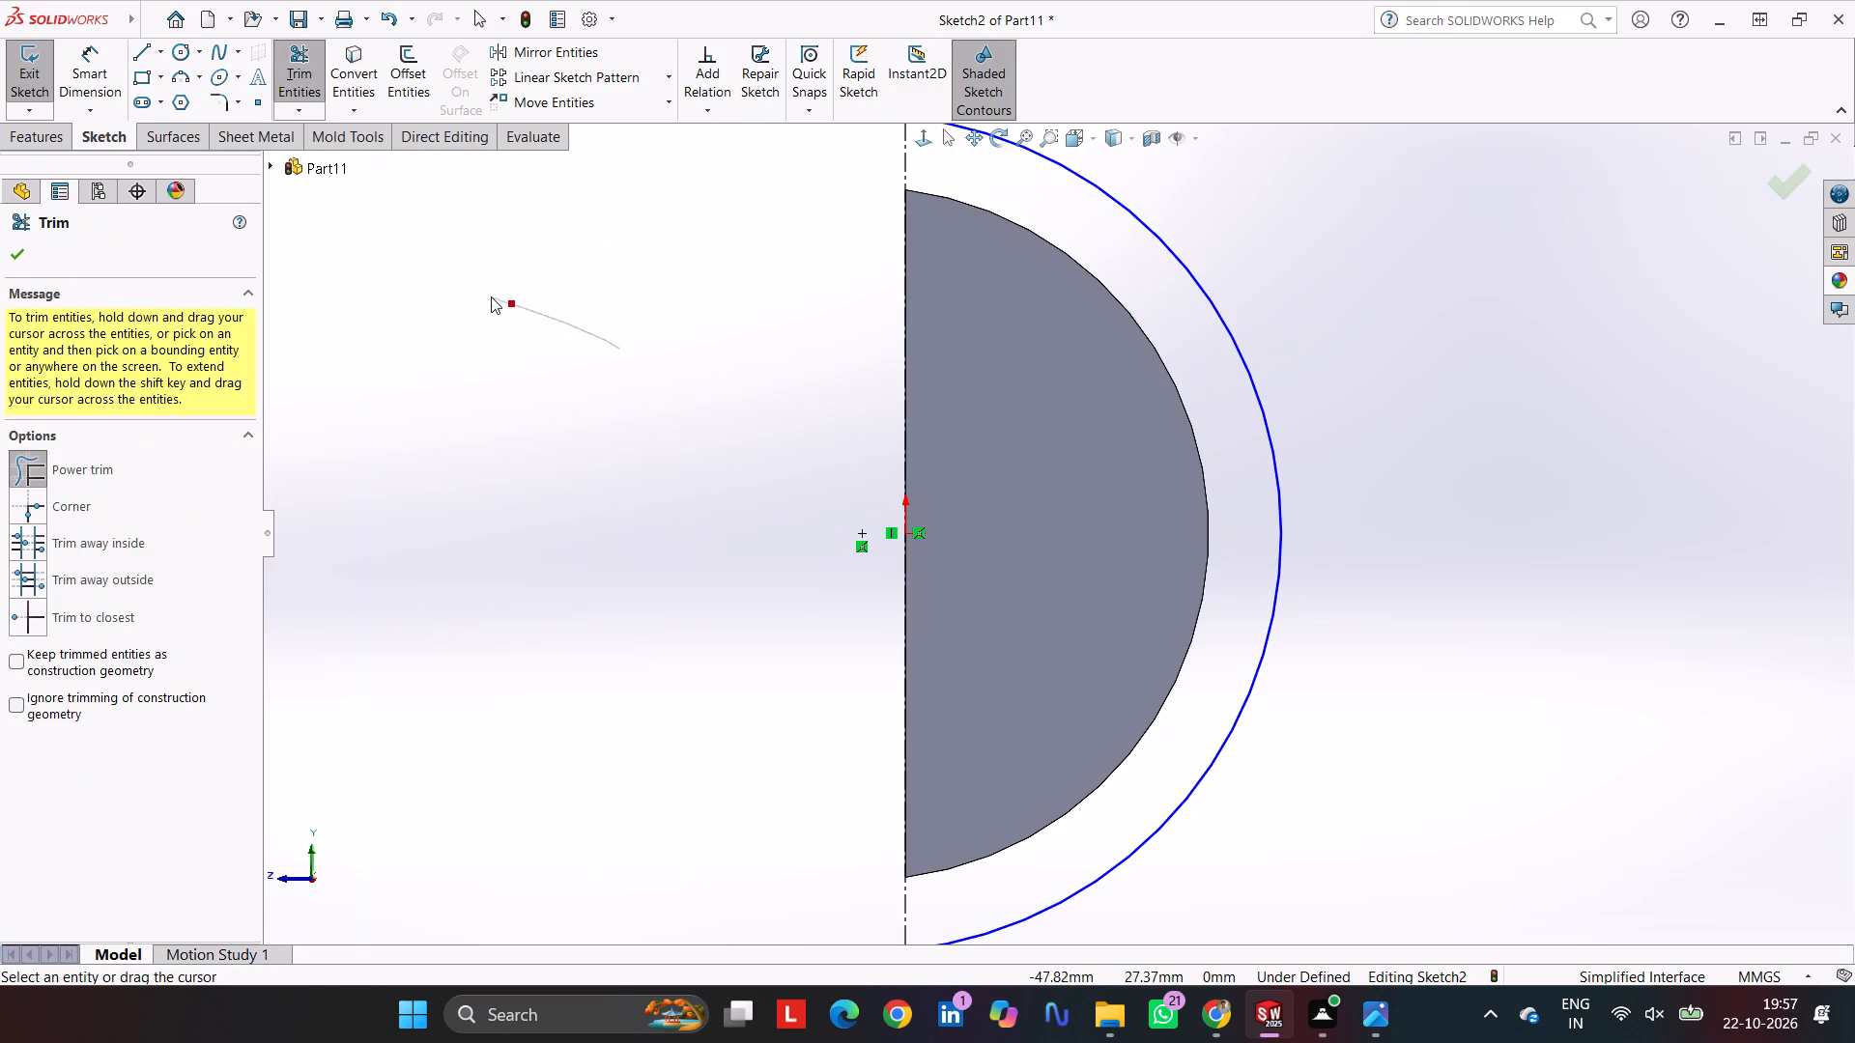
left_click_drag(491, 296, 487, 295)
Dimension the remaining arc with a radius of 47.5 mm.
left_click(73, 53)
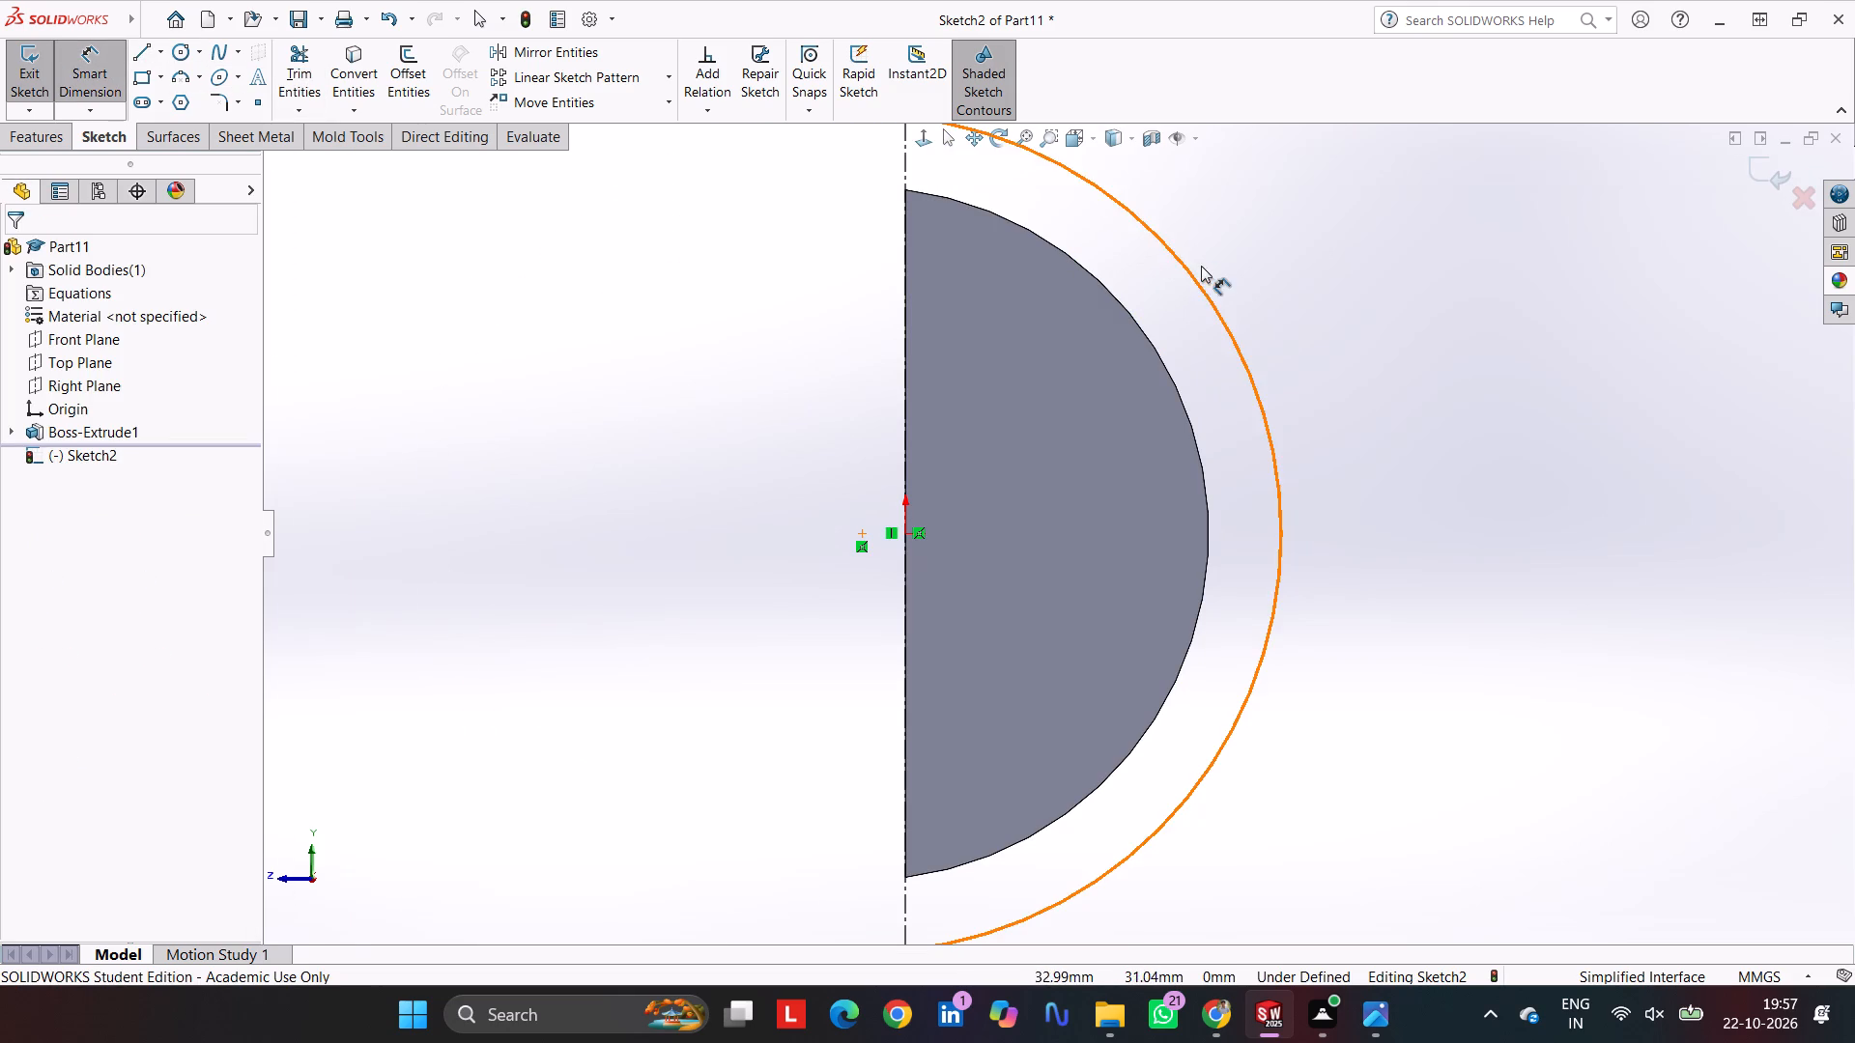
left_click(1199, 277)
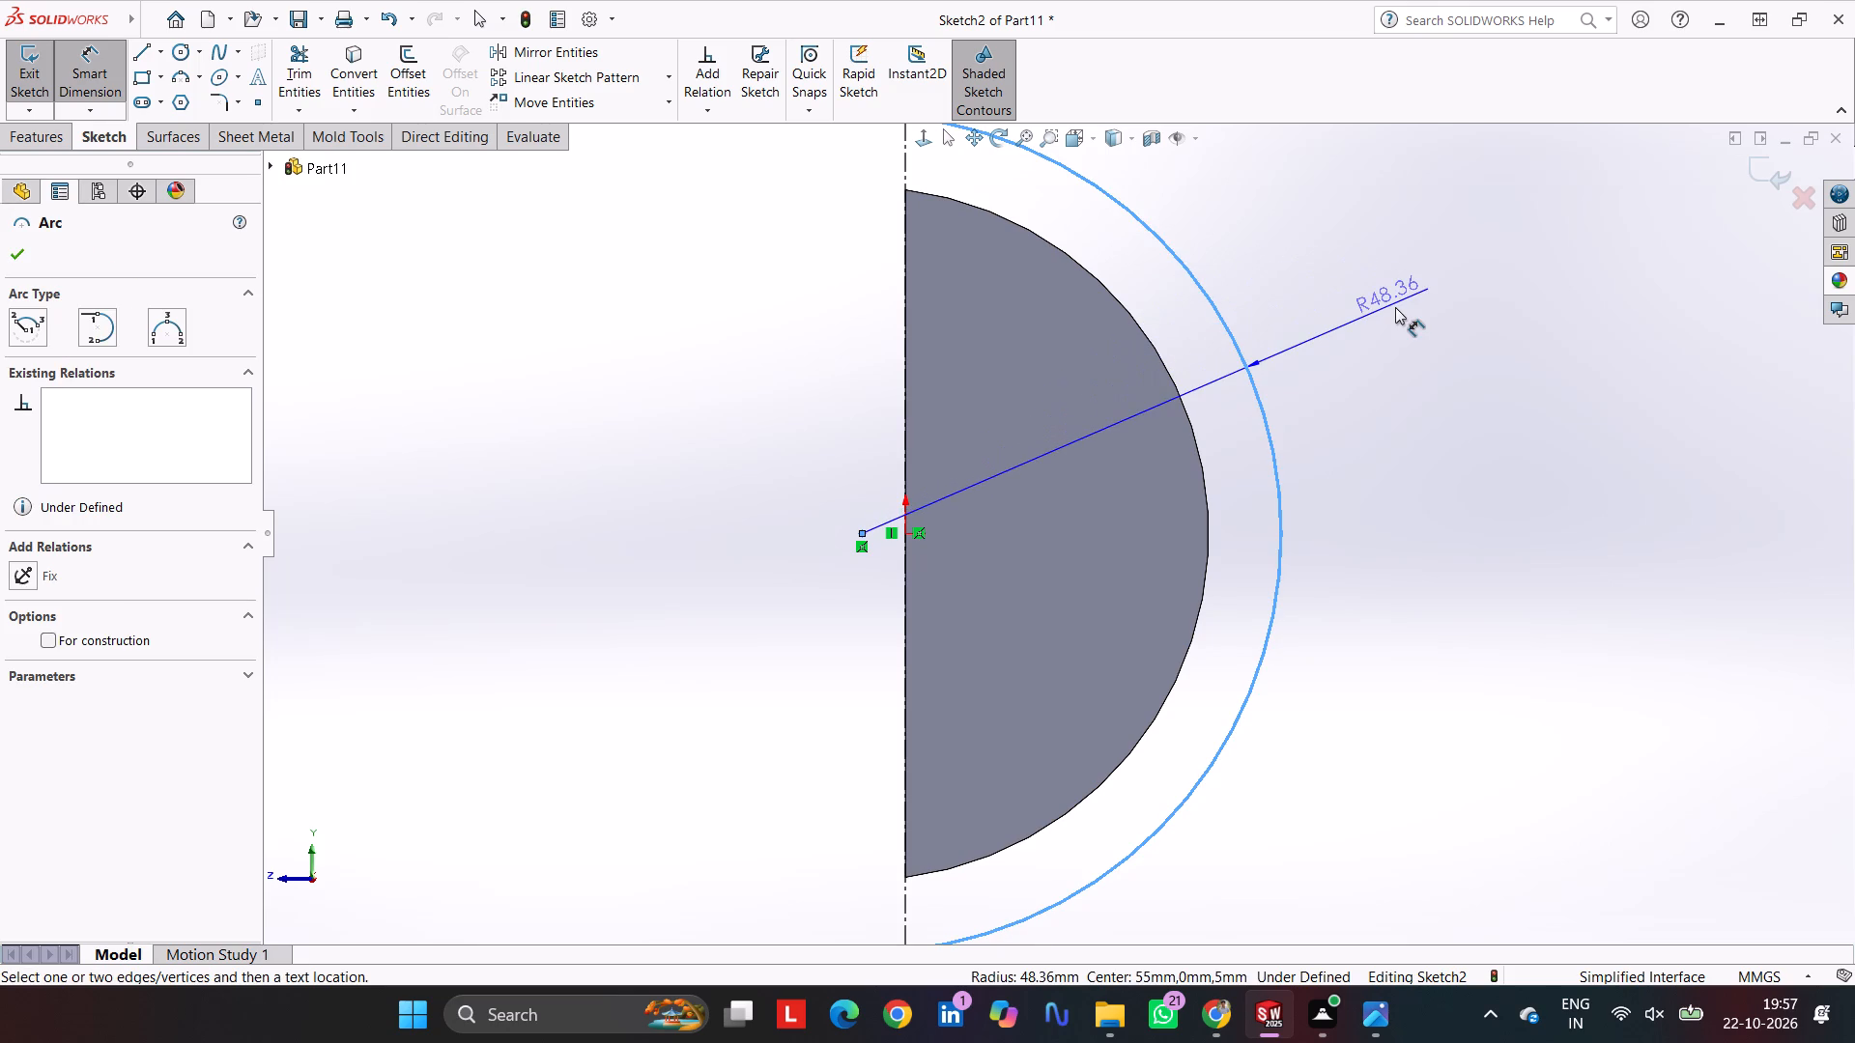
left_click(1396, 307)
key("4")
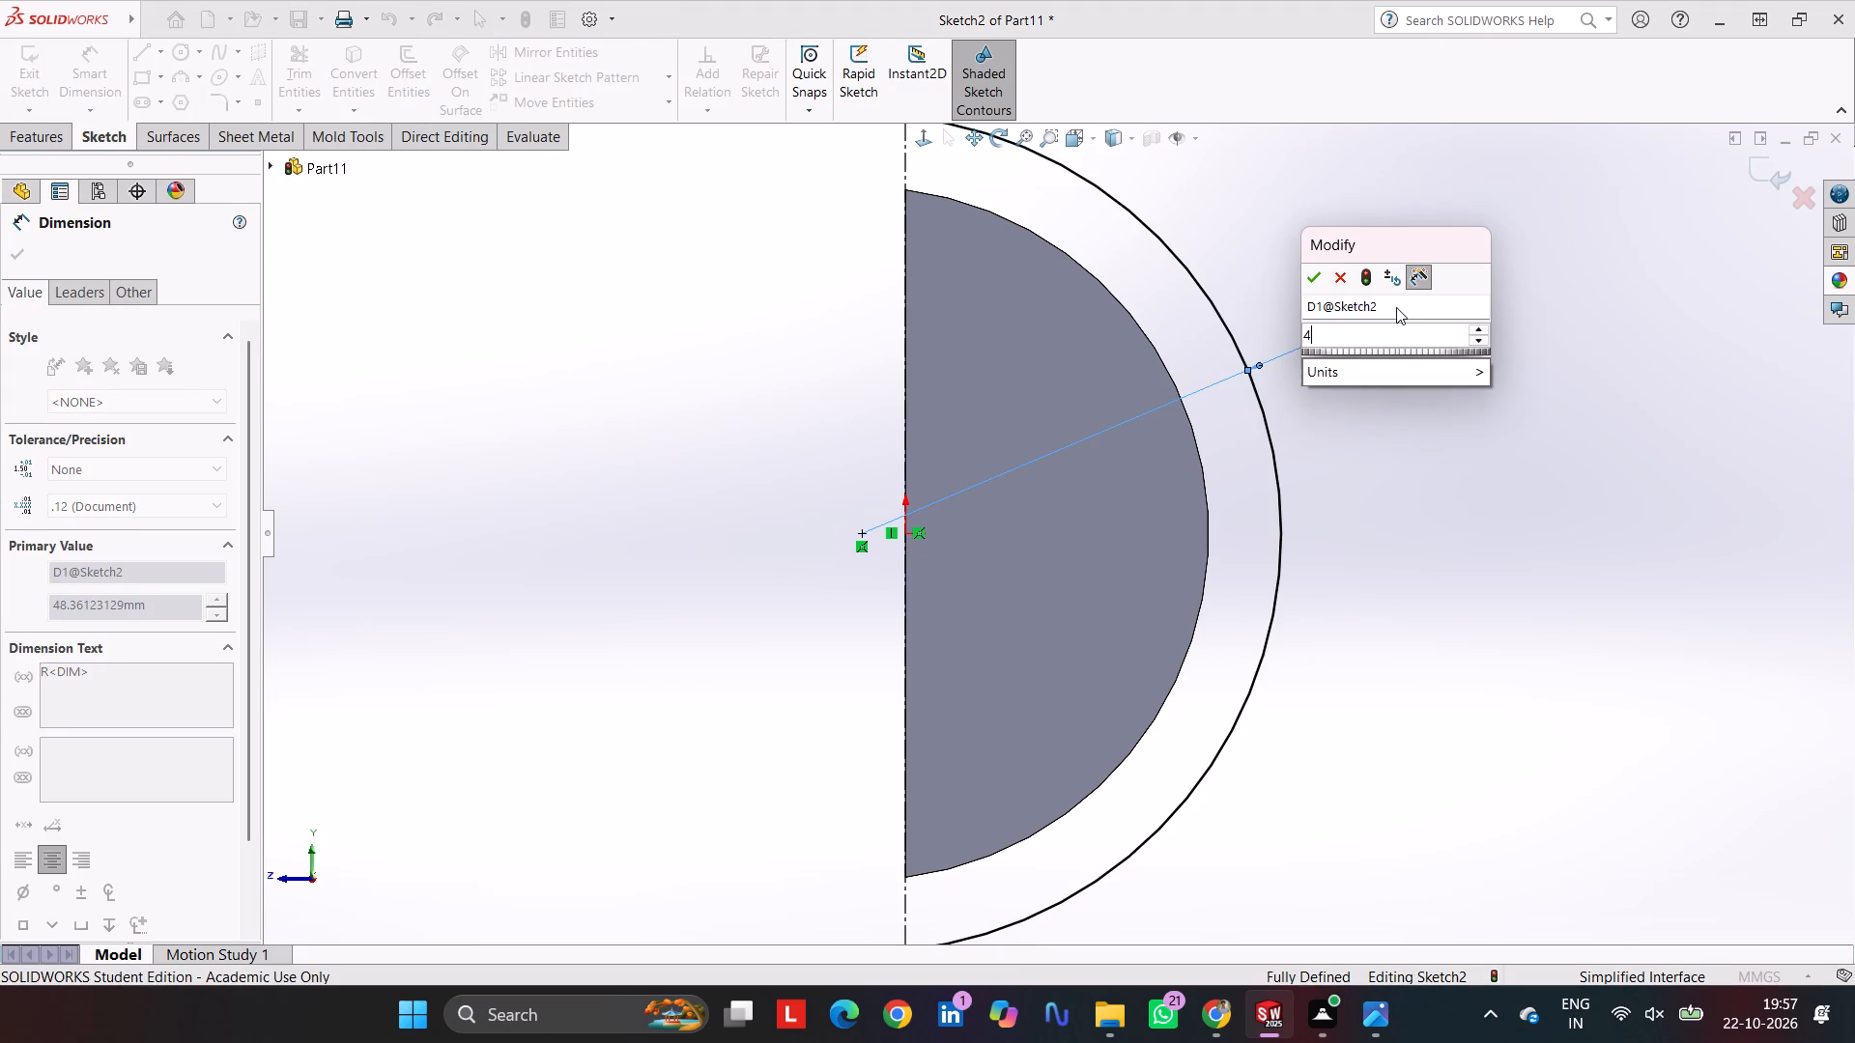
type("7.5")
key("Return")
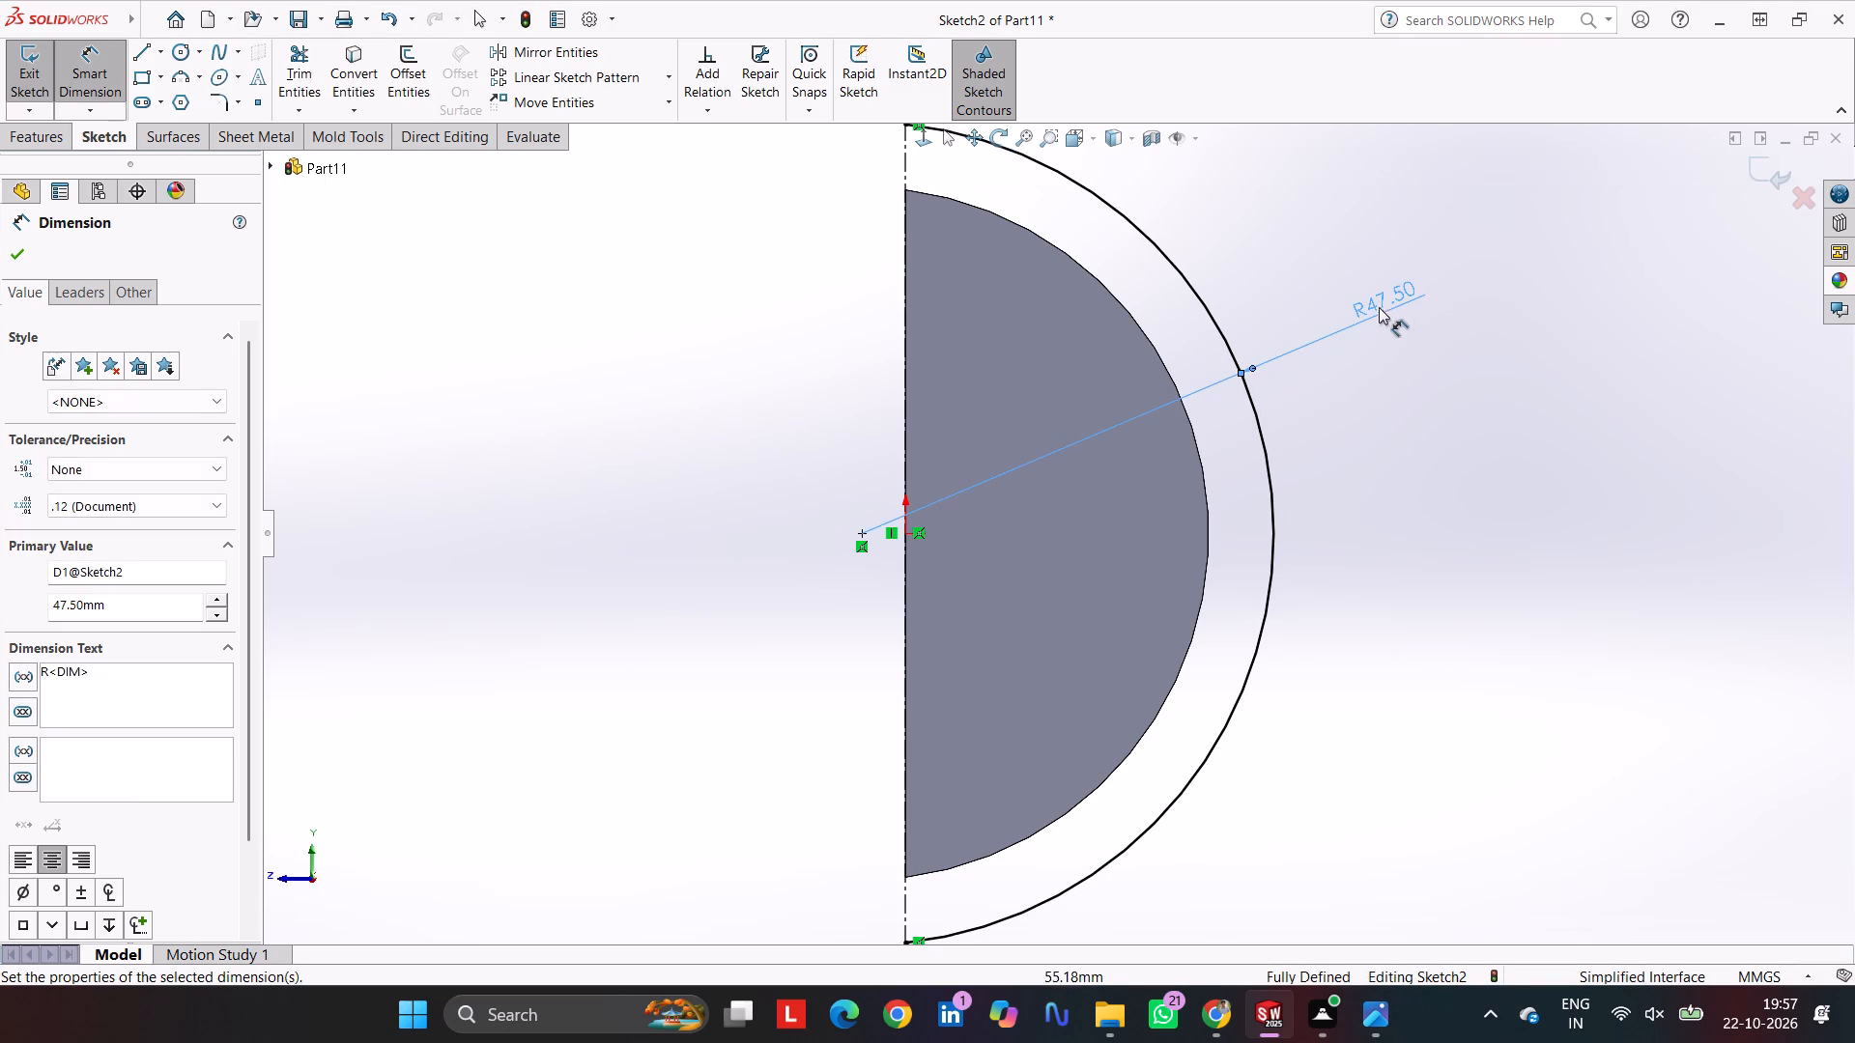
Close the 47.5 mm radius arc with a vertical line joining its two endpoints.
left_click(147, 61)
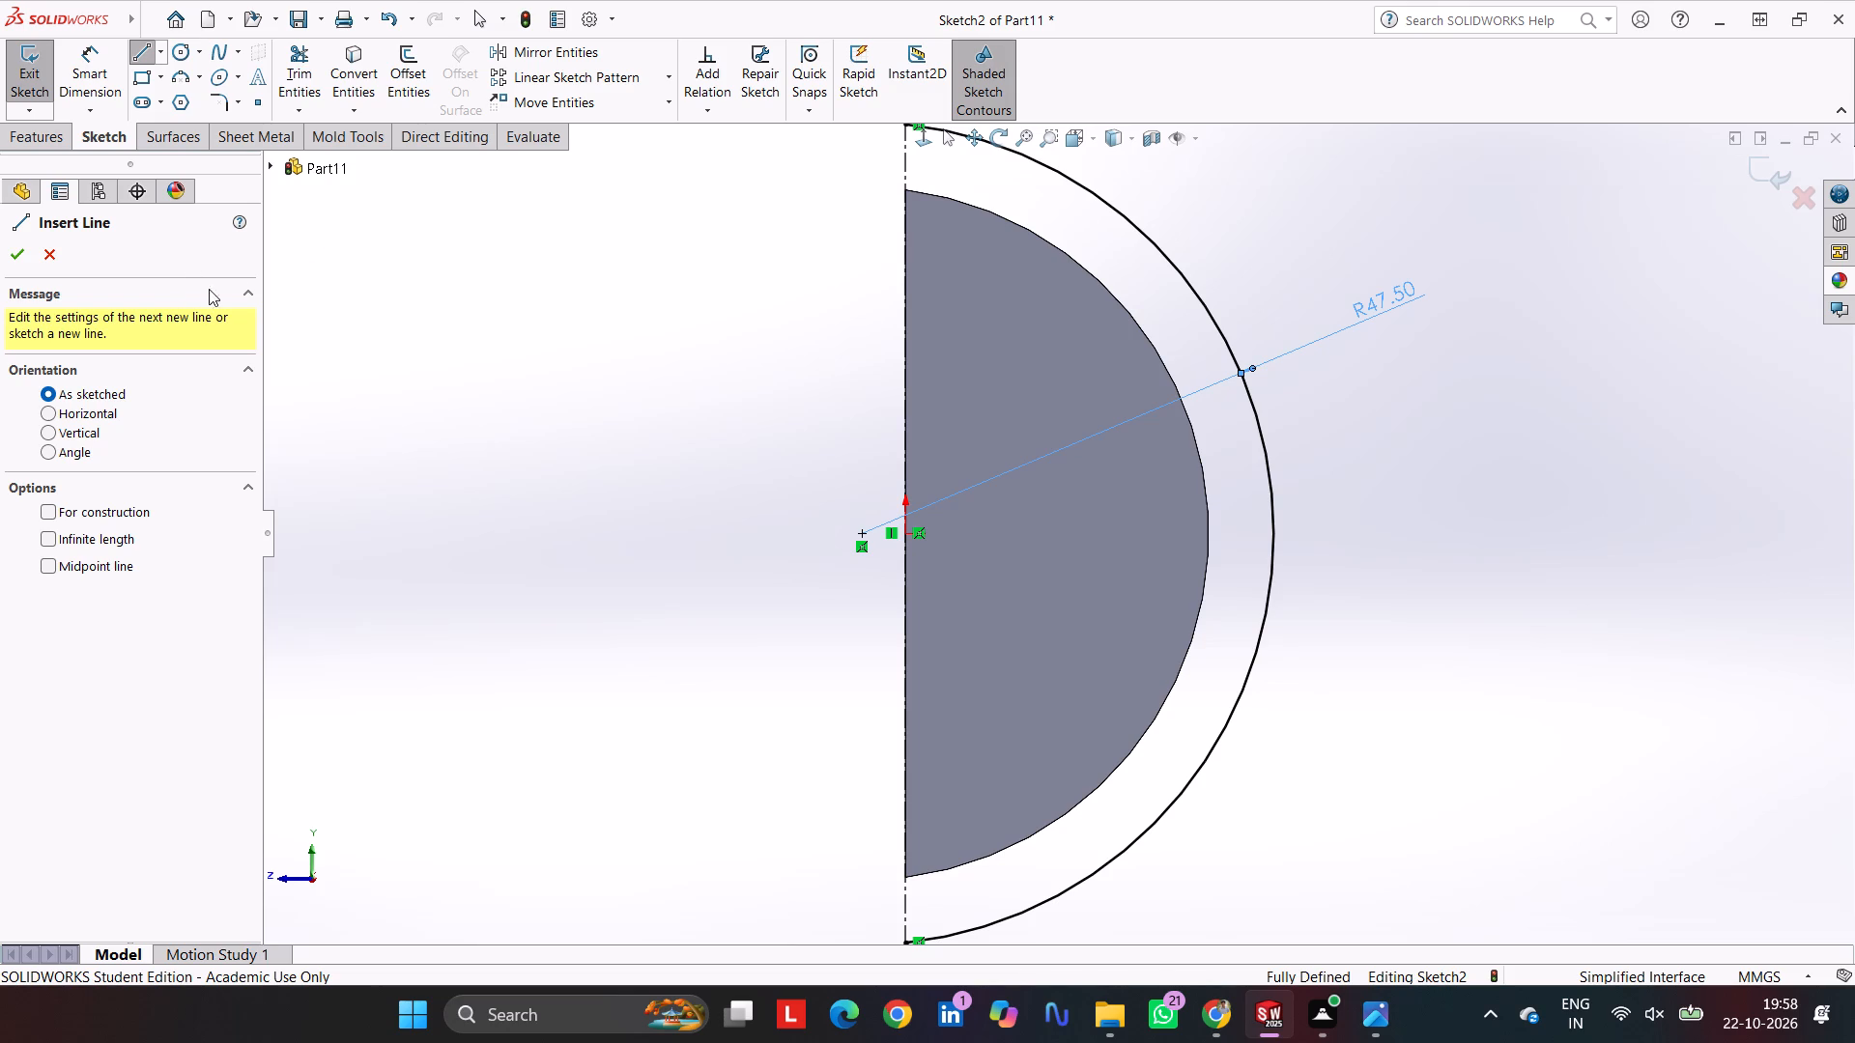
left_click(906, 127)
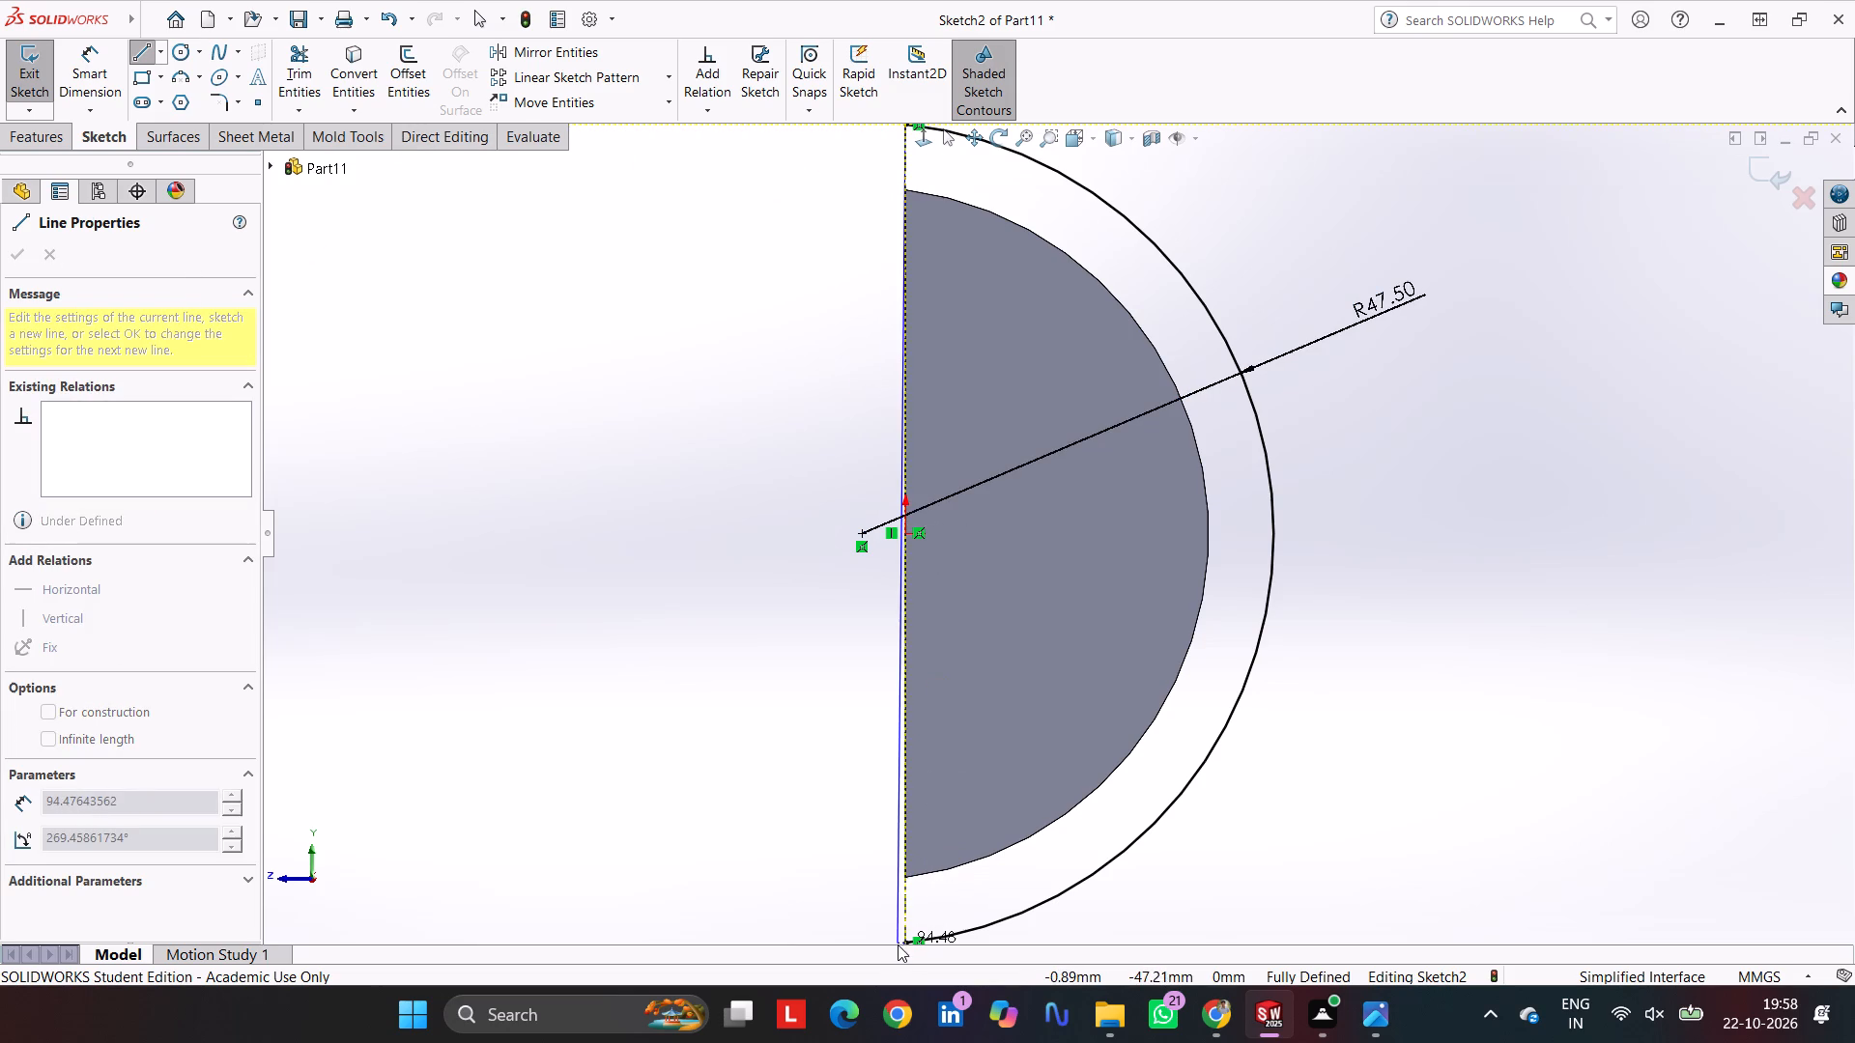
left_click(909, 941)
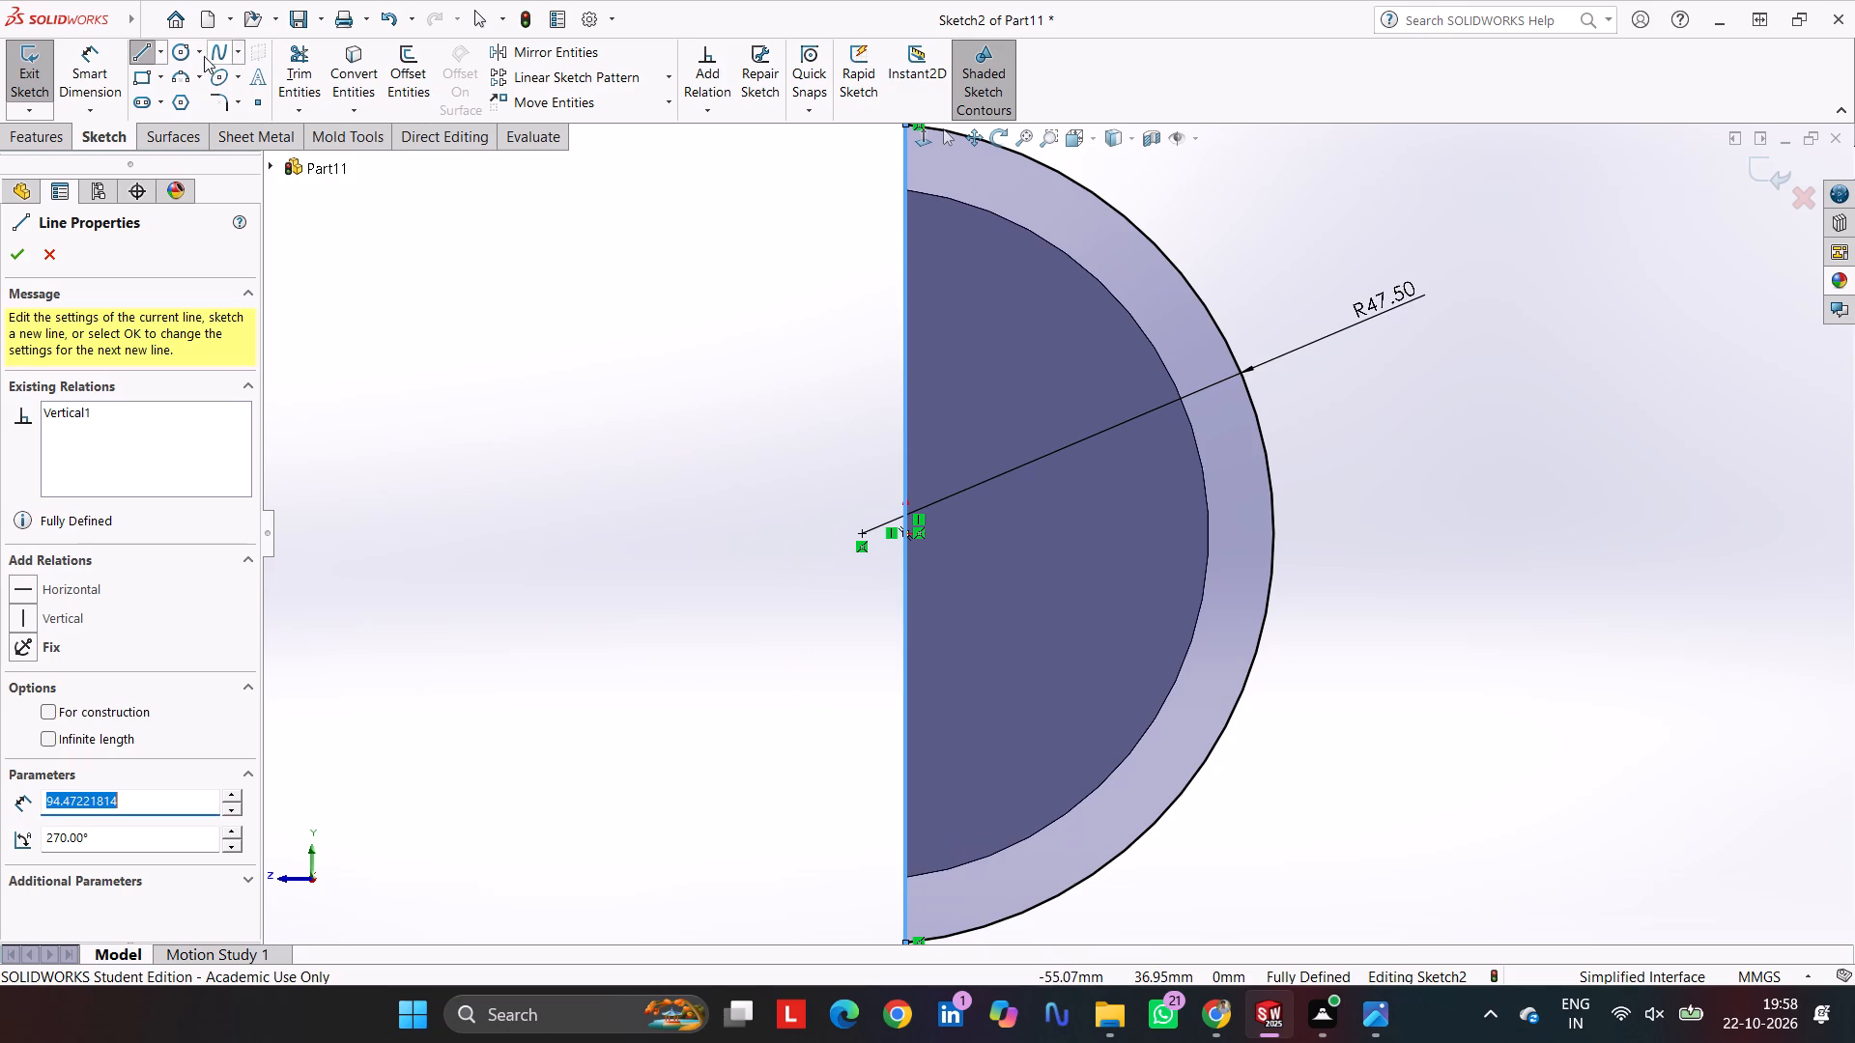
left_click(20, 251)
left_click(20, 251)
left_click(515, 285)
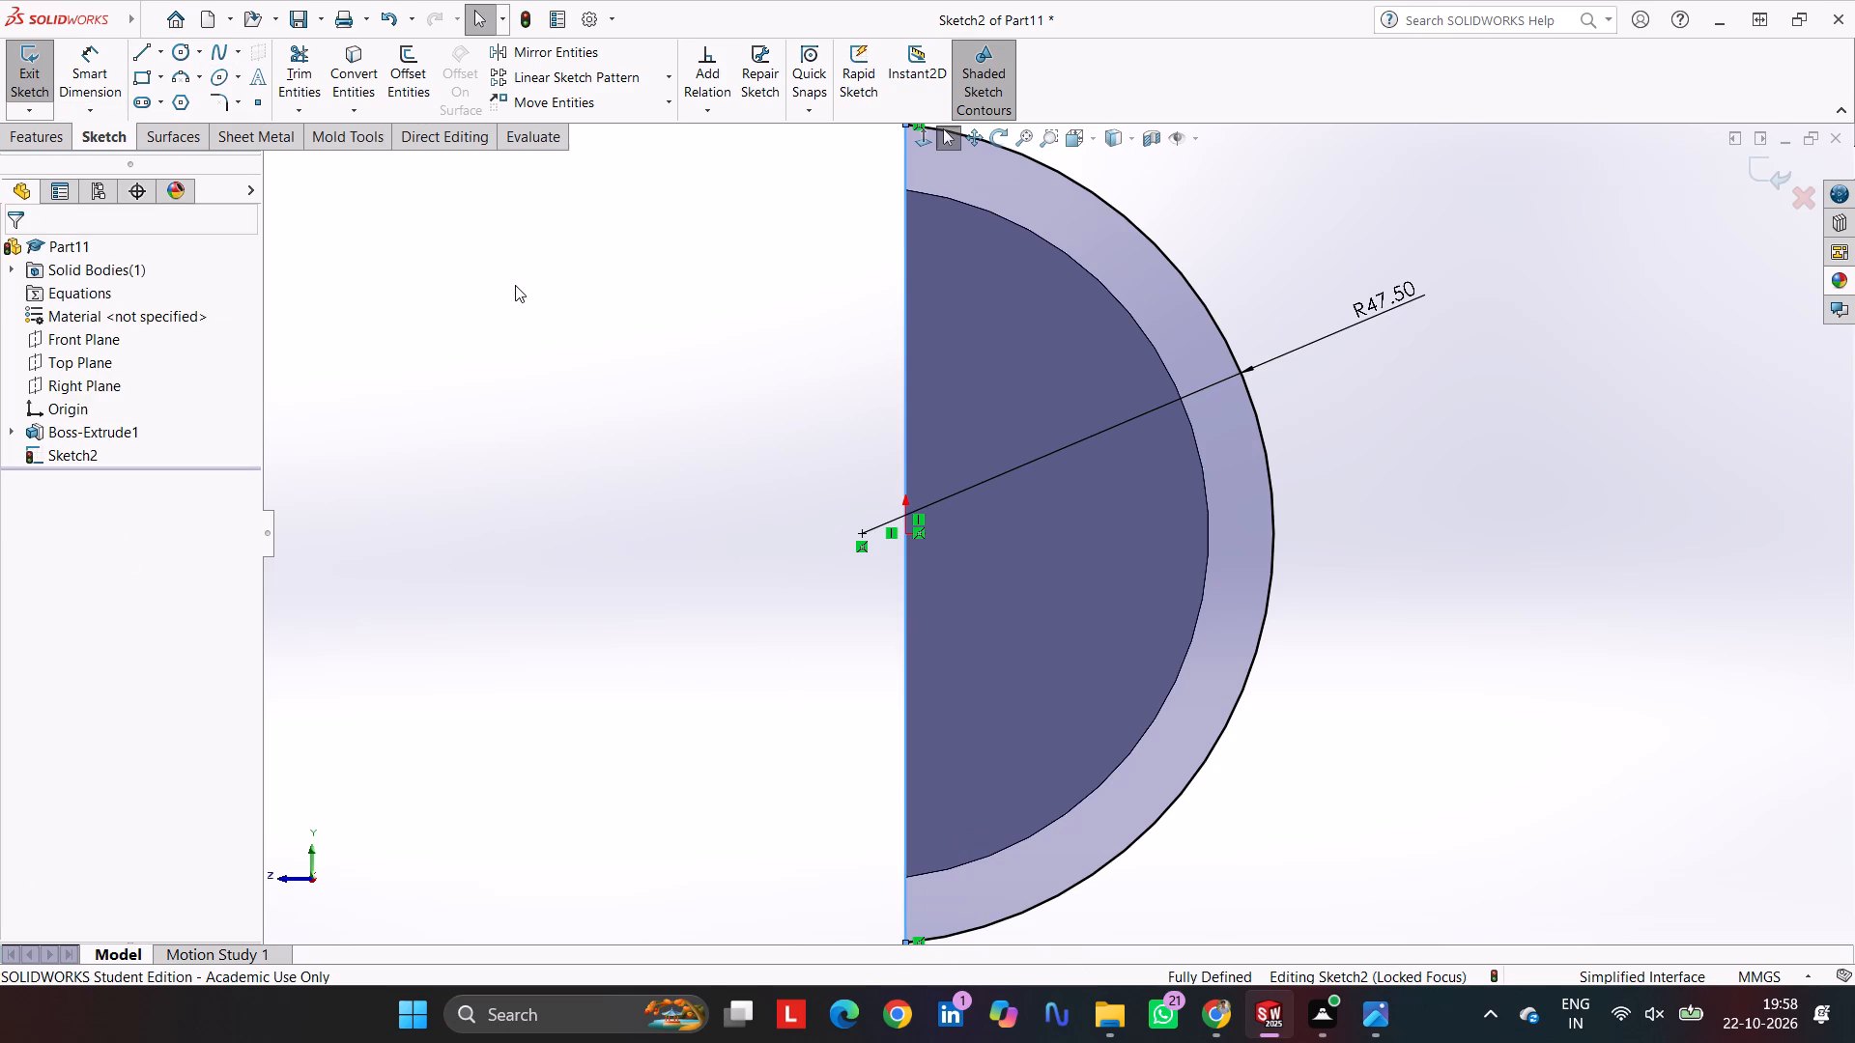
Extrude the closed arc profile outward from the end face as a Blind boss 8 mm deep, merged with the body.
left_click(30, 140)
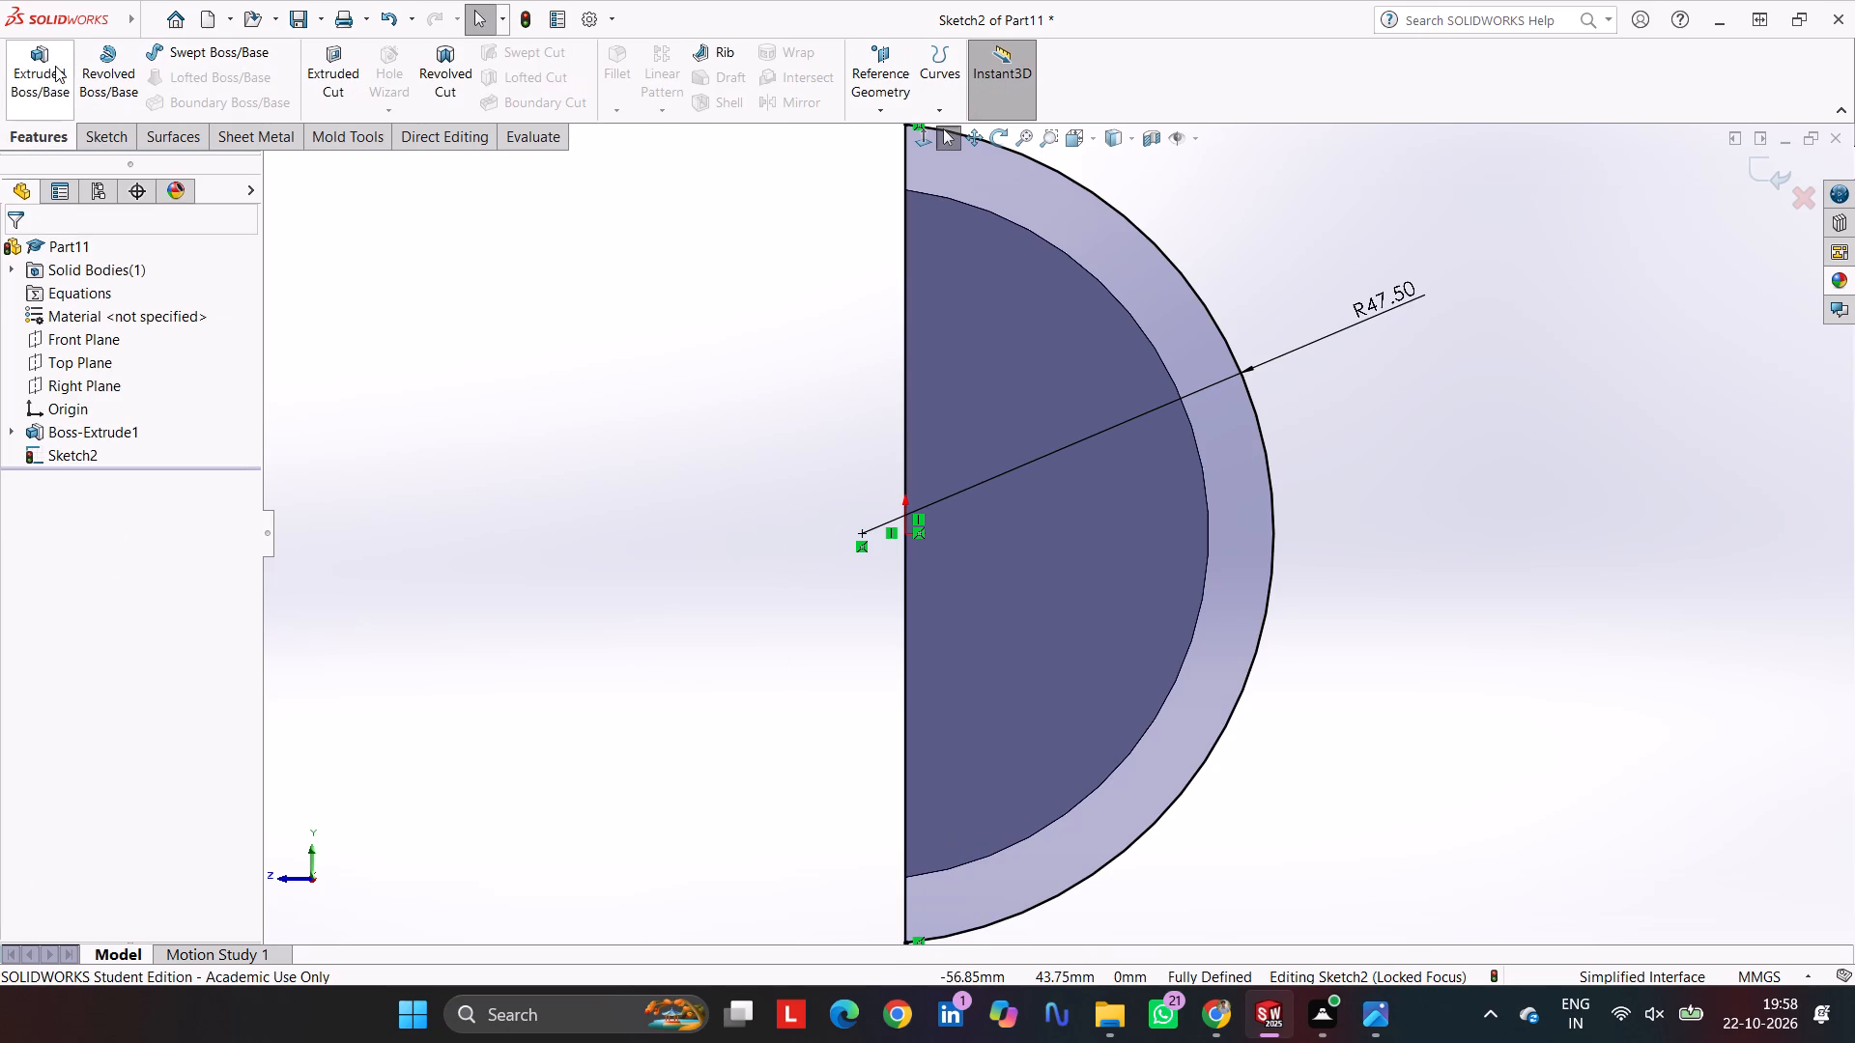
left_click(53, 61)
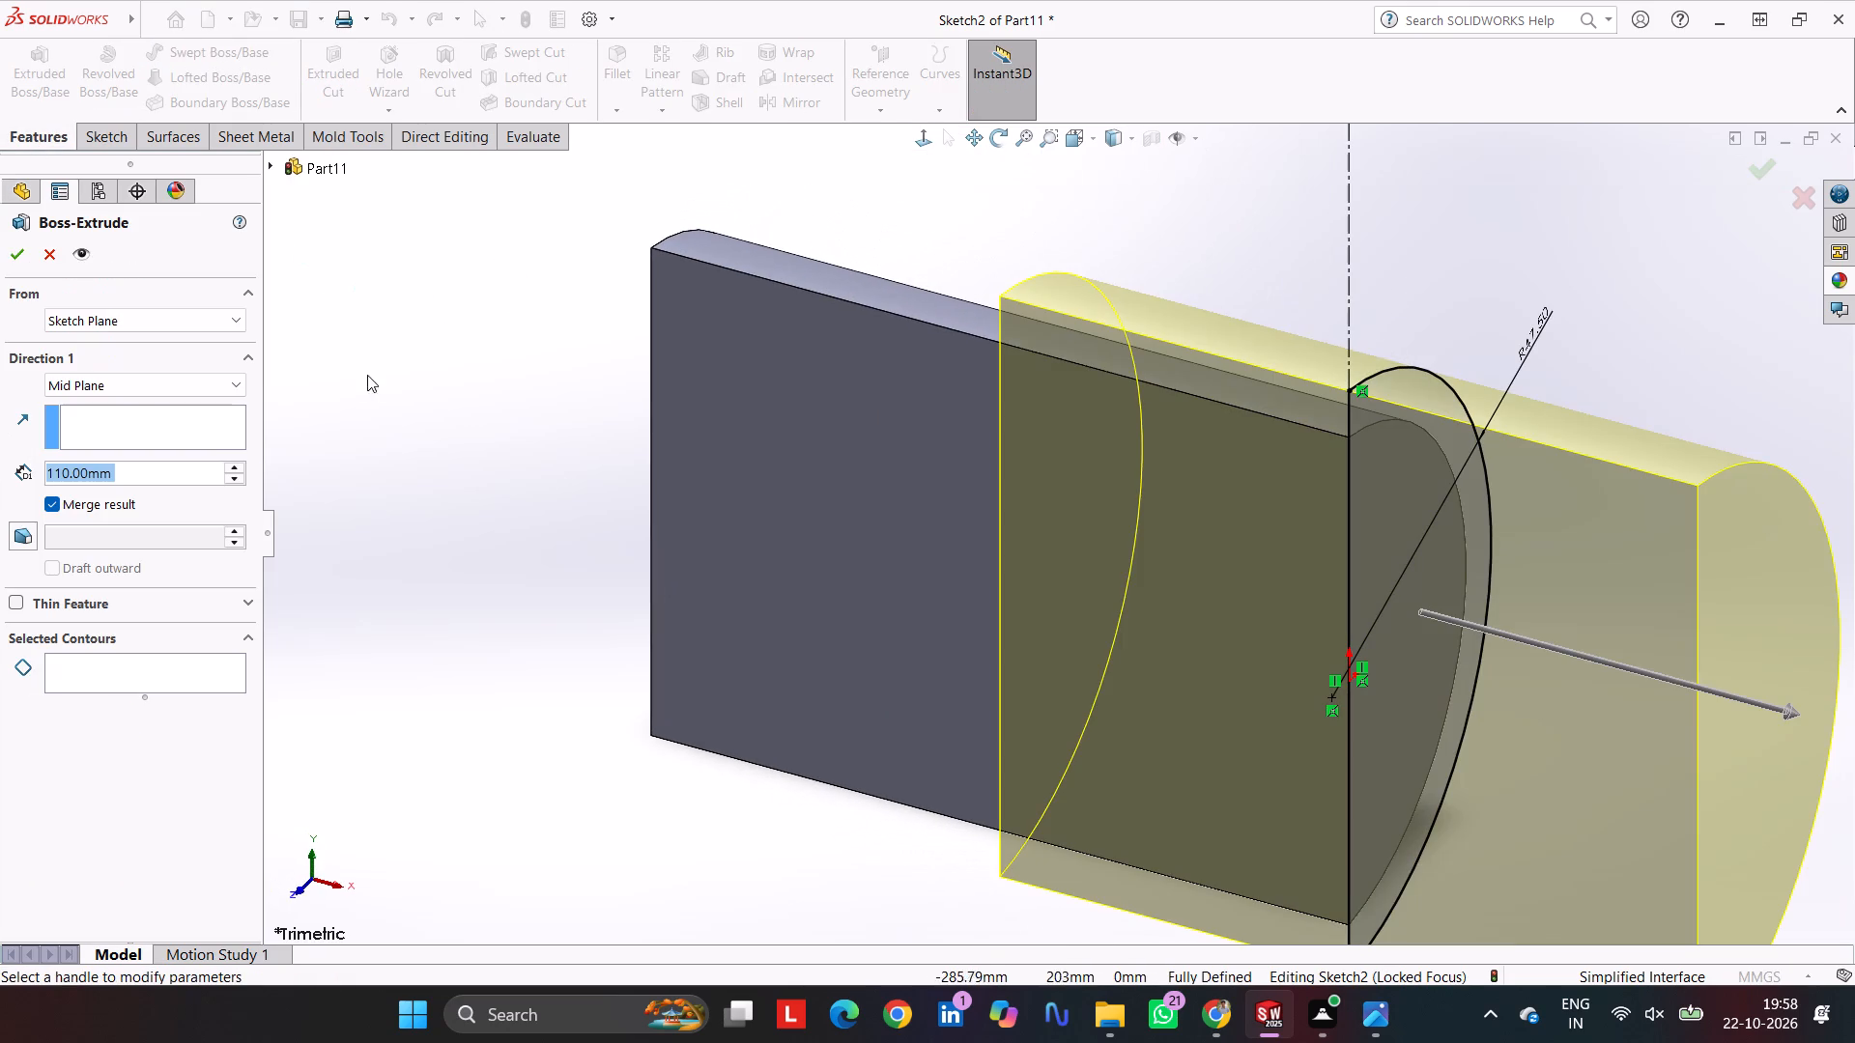
left_click(142, 384)
left_click(117, 405)
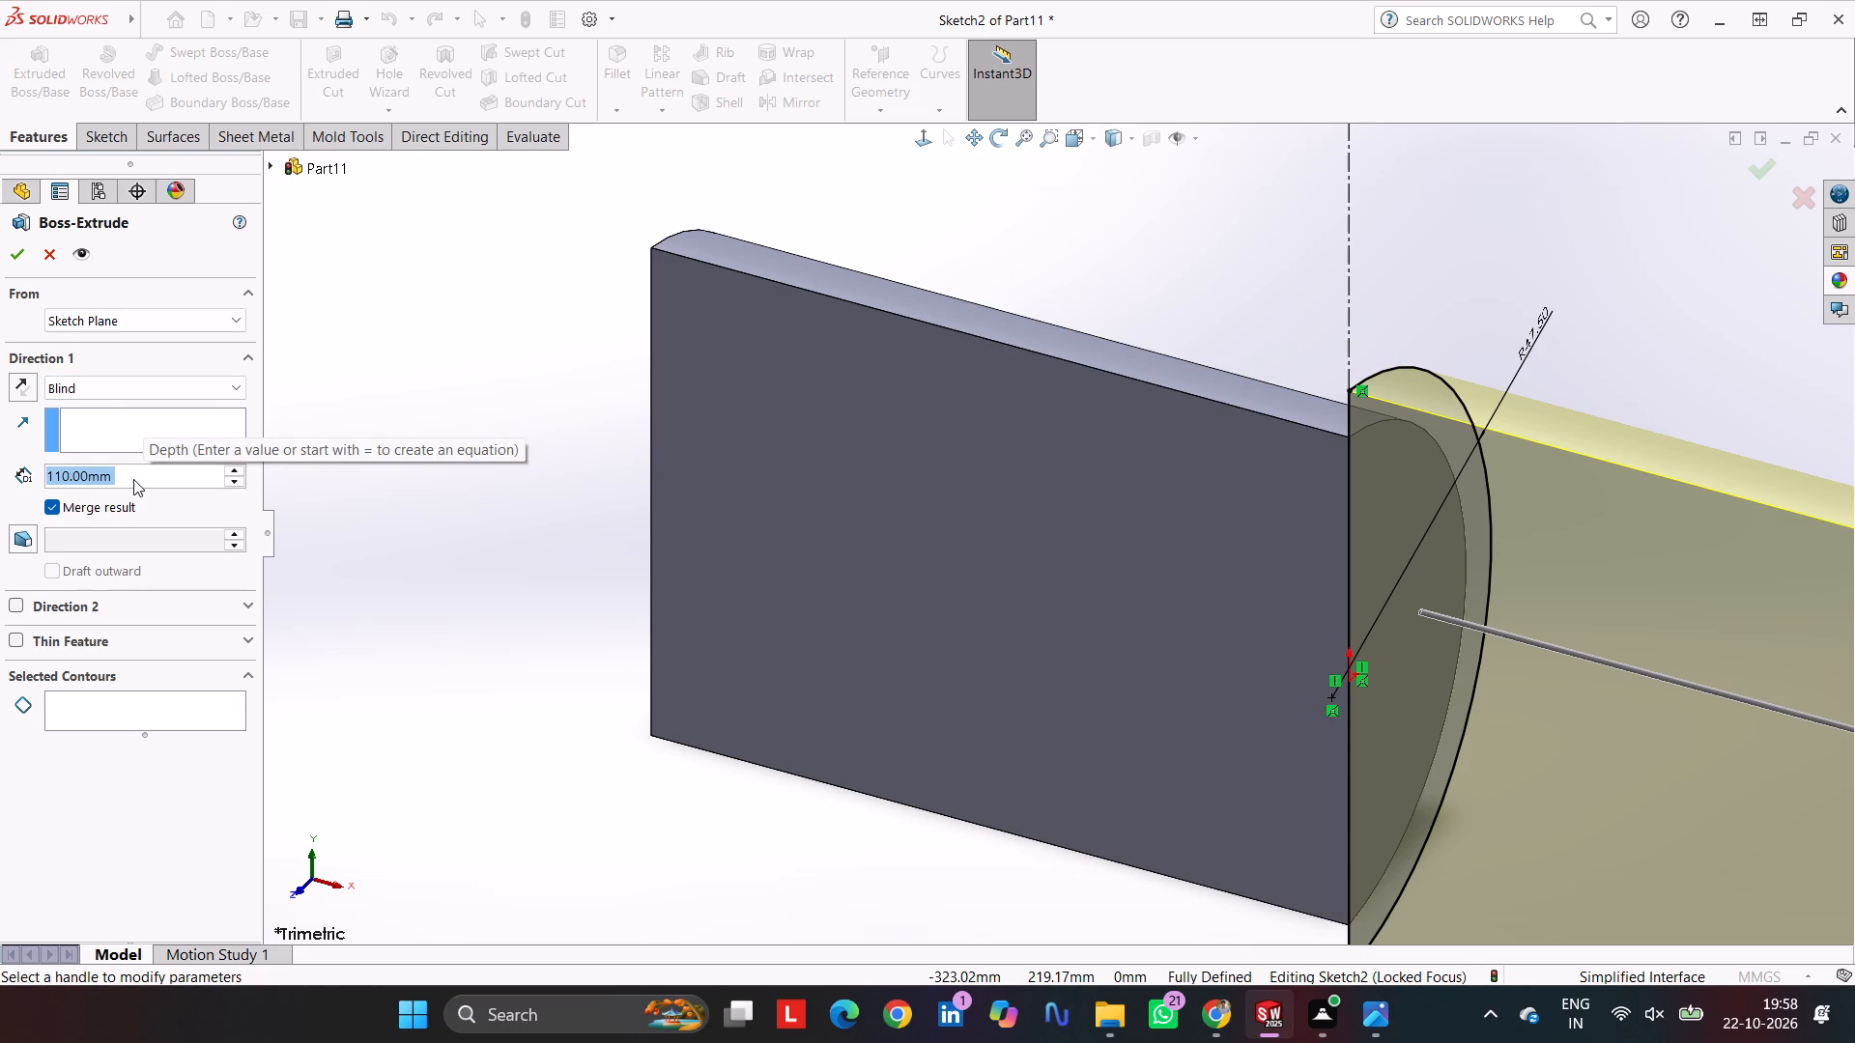
key("8")
key("Return")
key("Return")
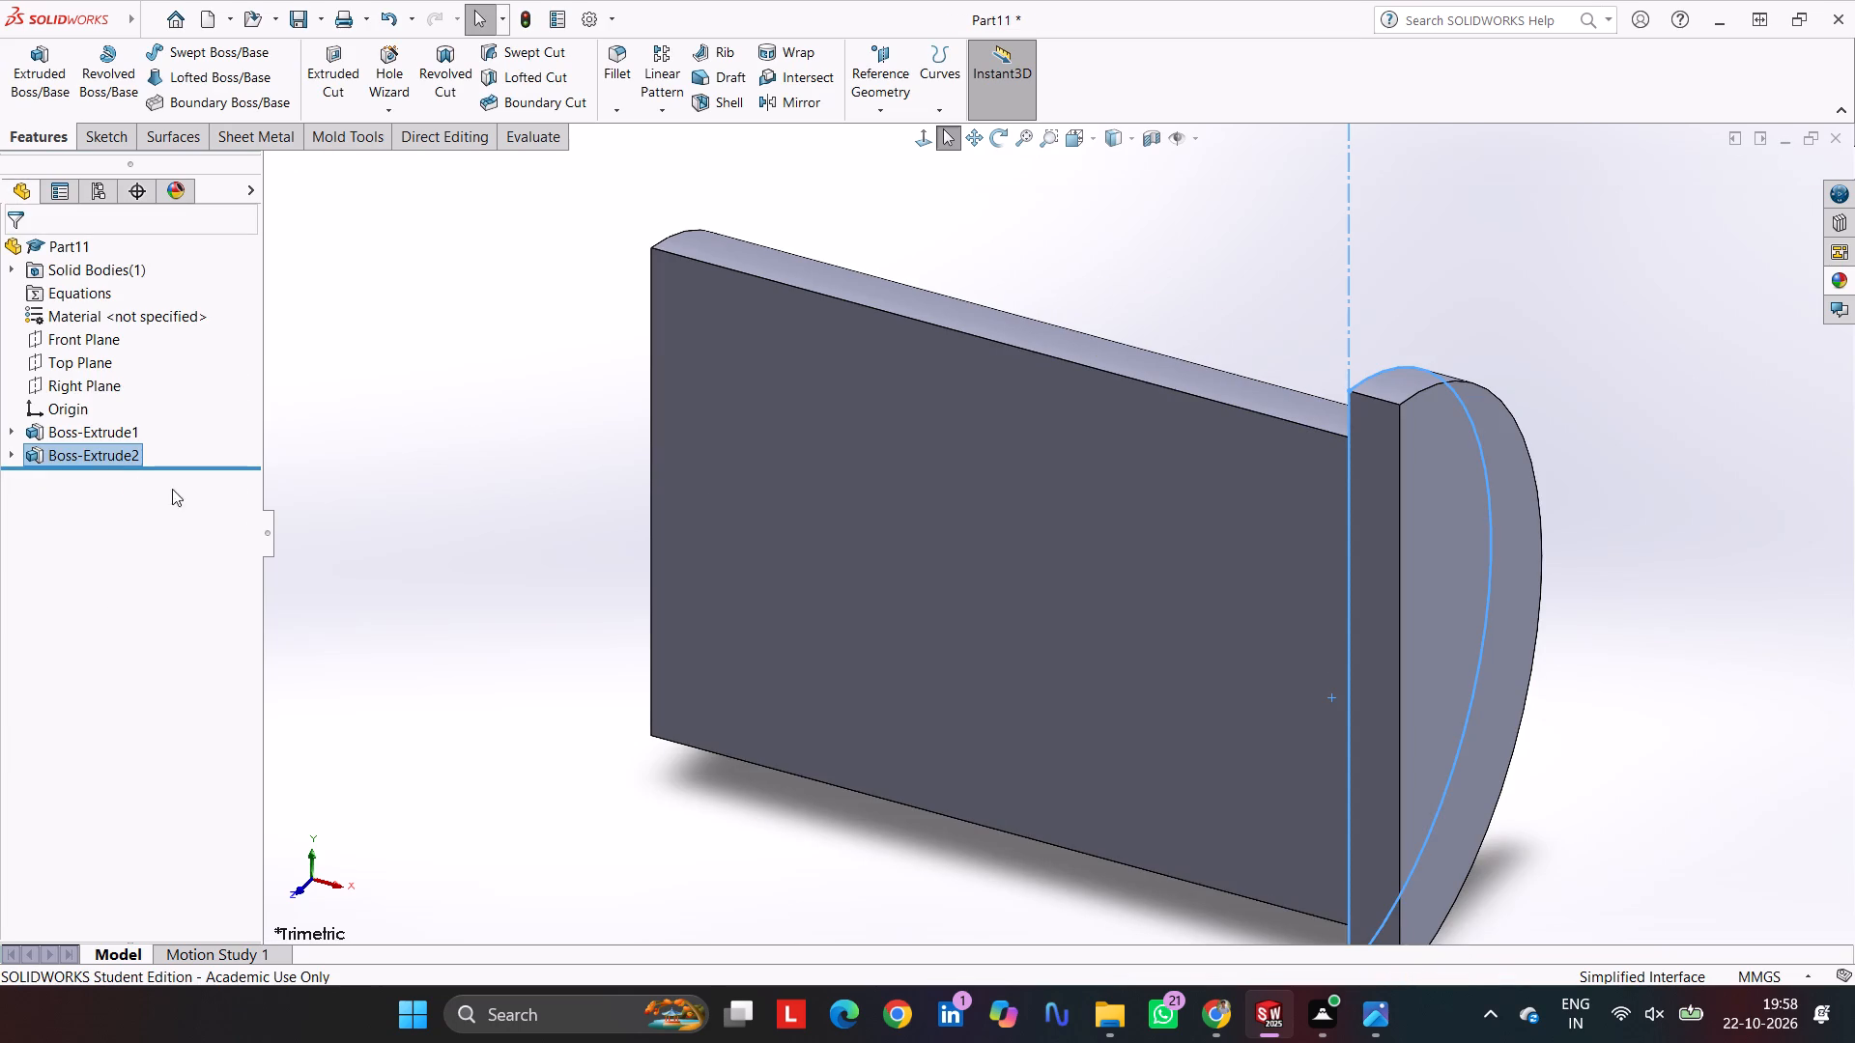
left_click(1036, 264)
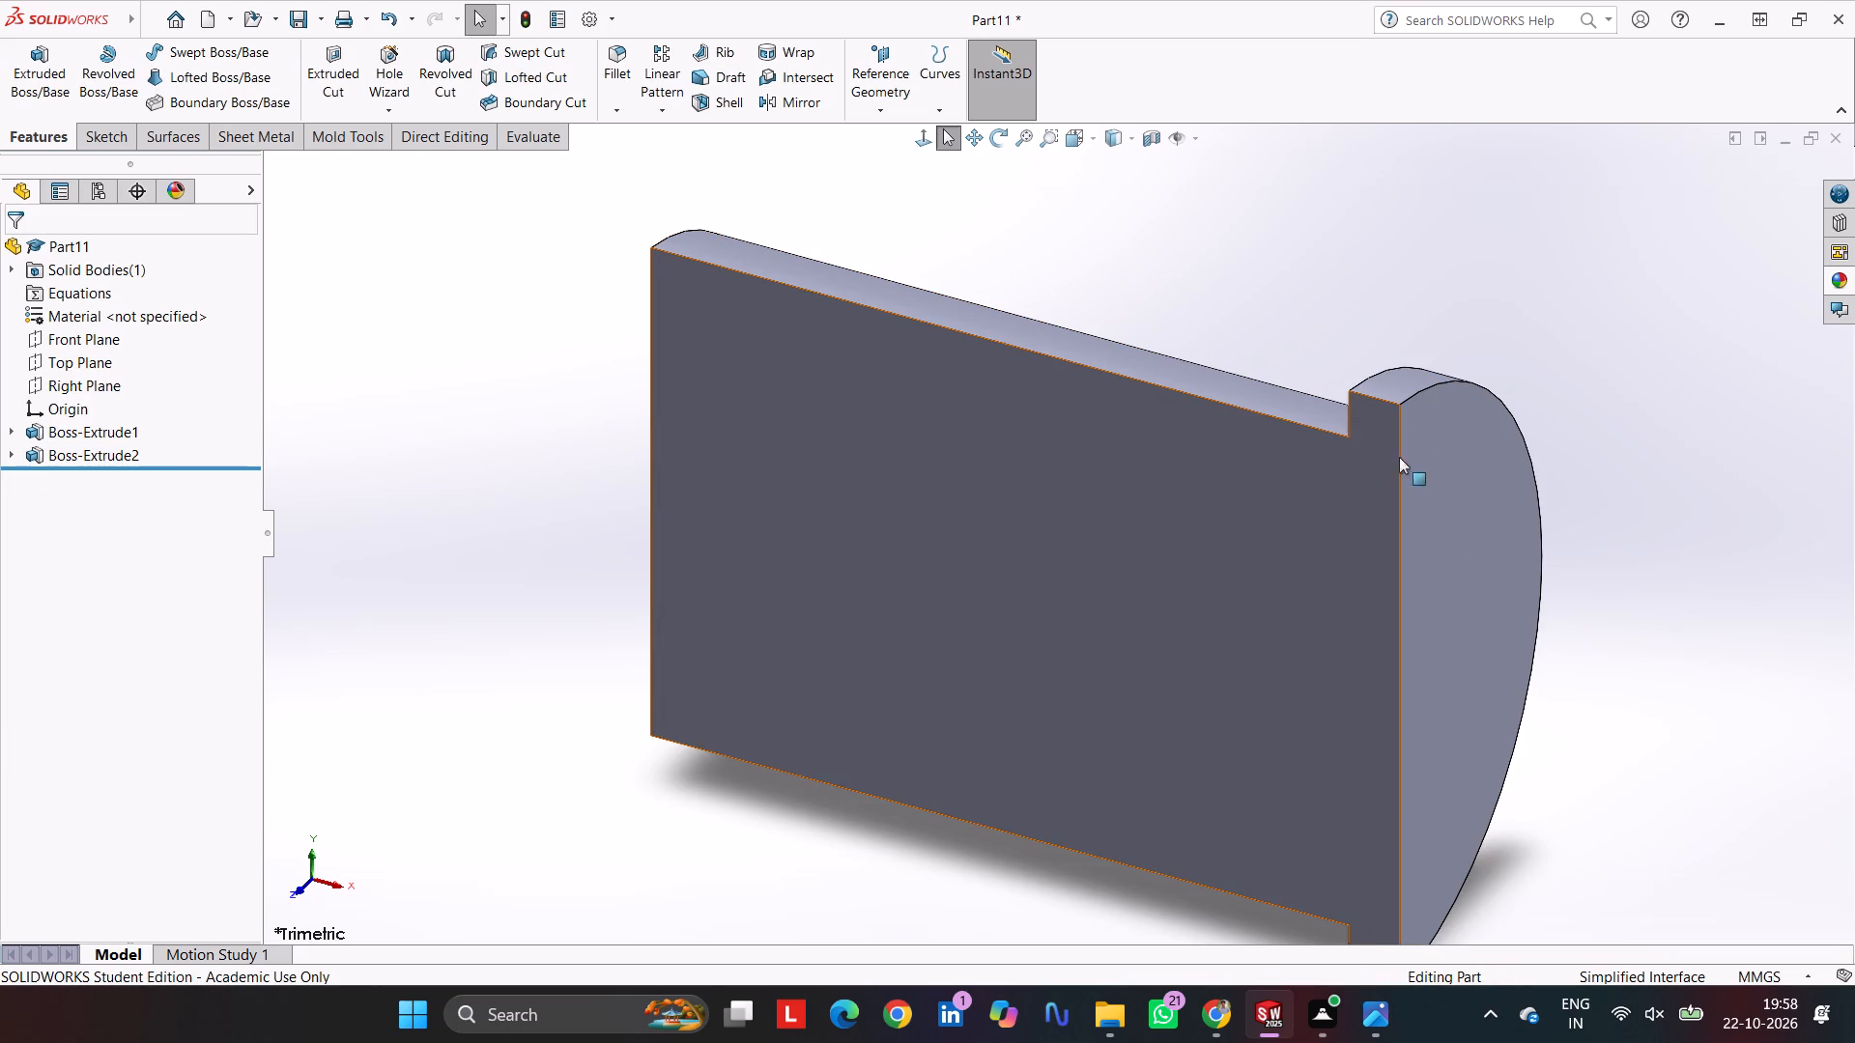
Mirror the end flange extrusion about the Right Plane.
left_click(1446, 448)
left_click(109, 452)
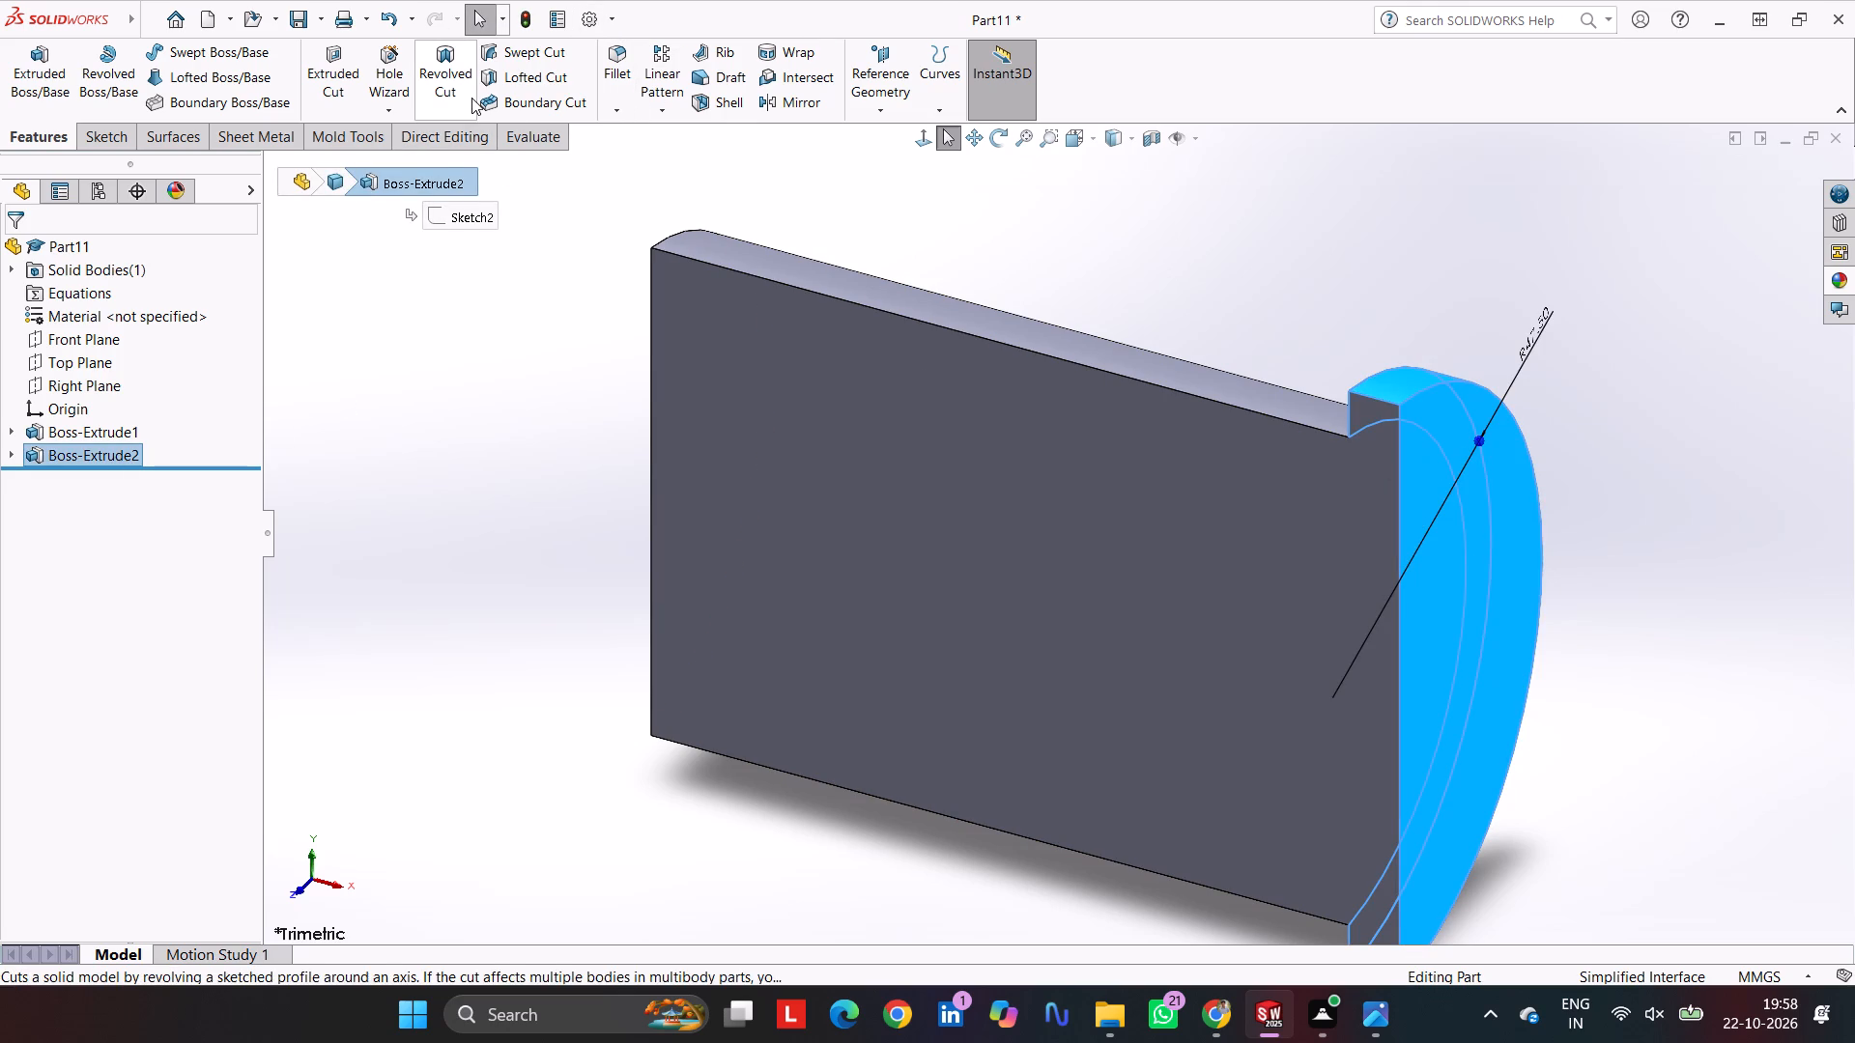
left_click(767, 99)
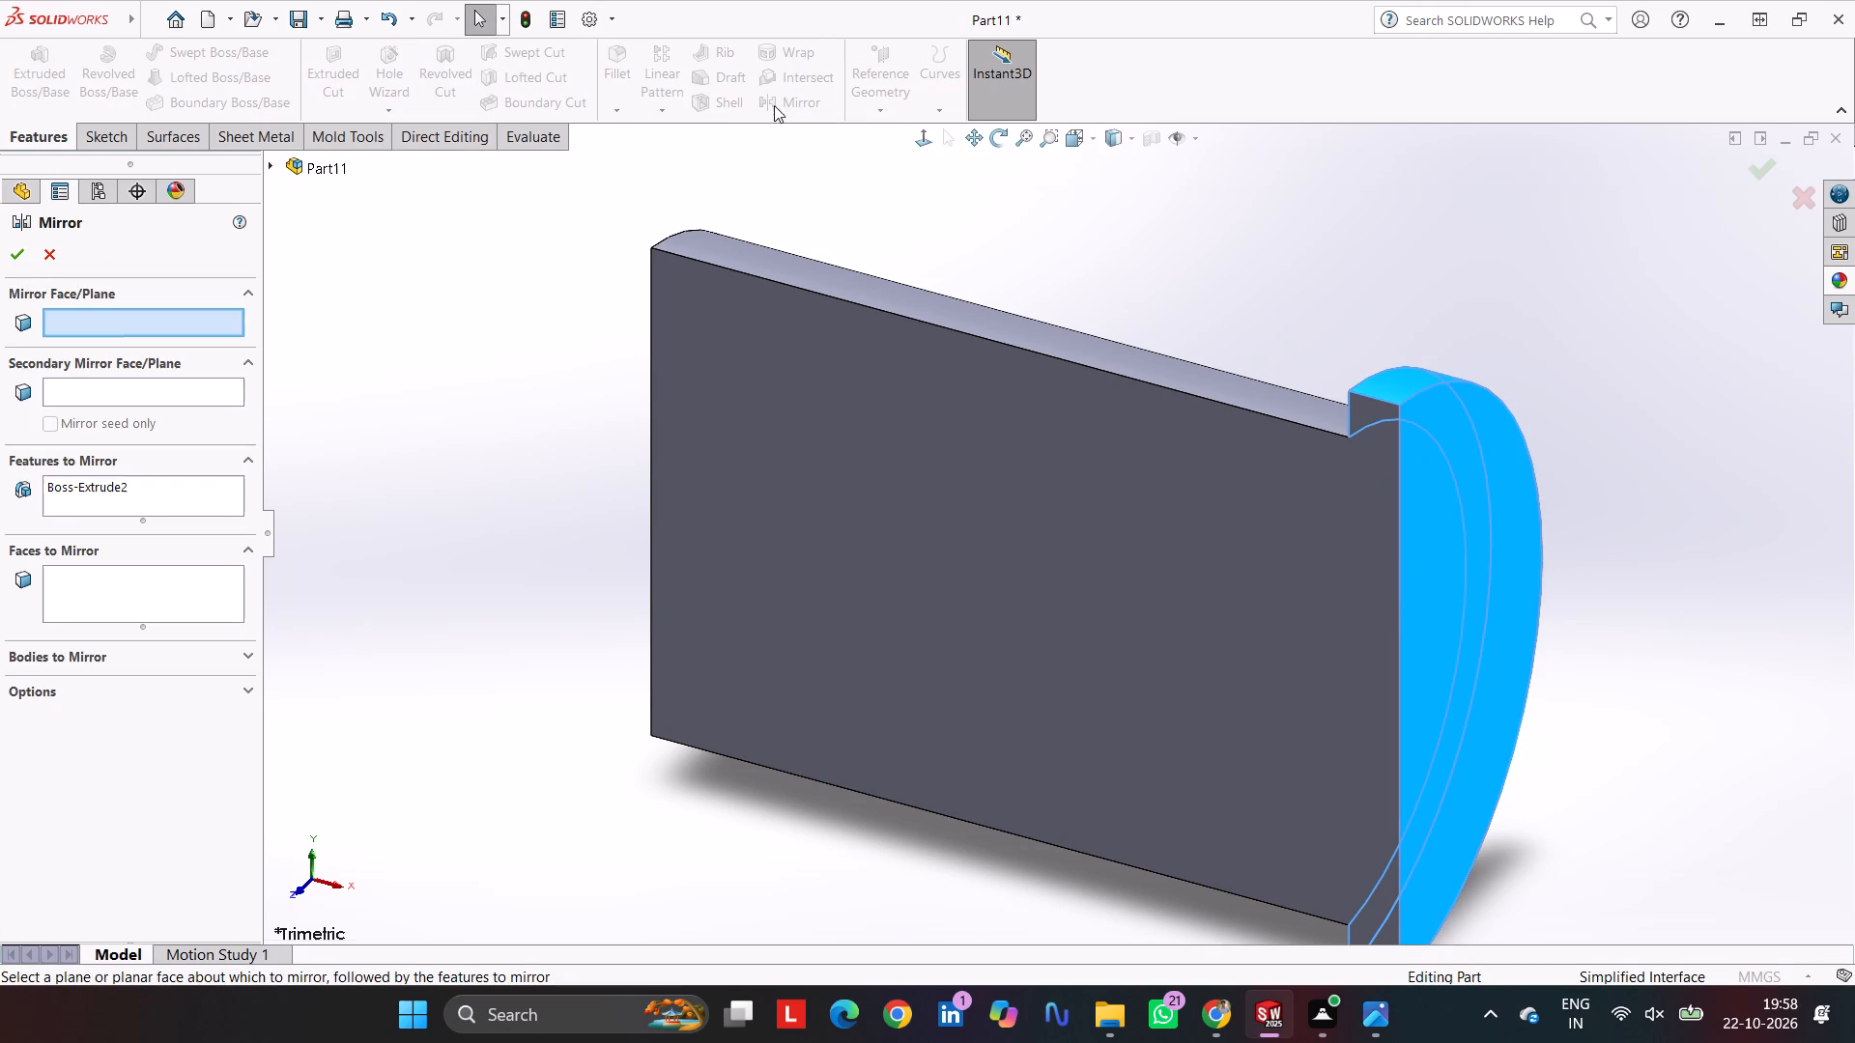
left_click(269, 168)
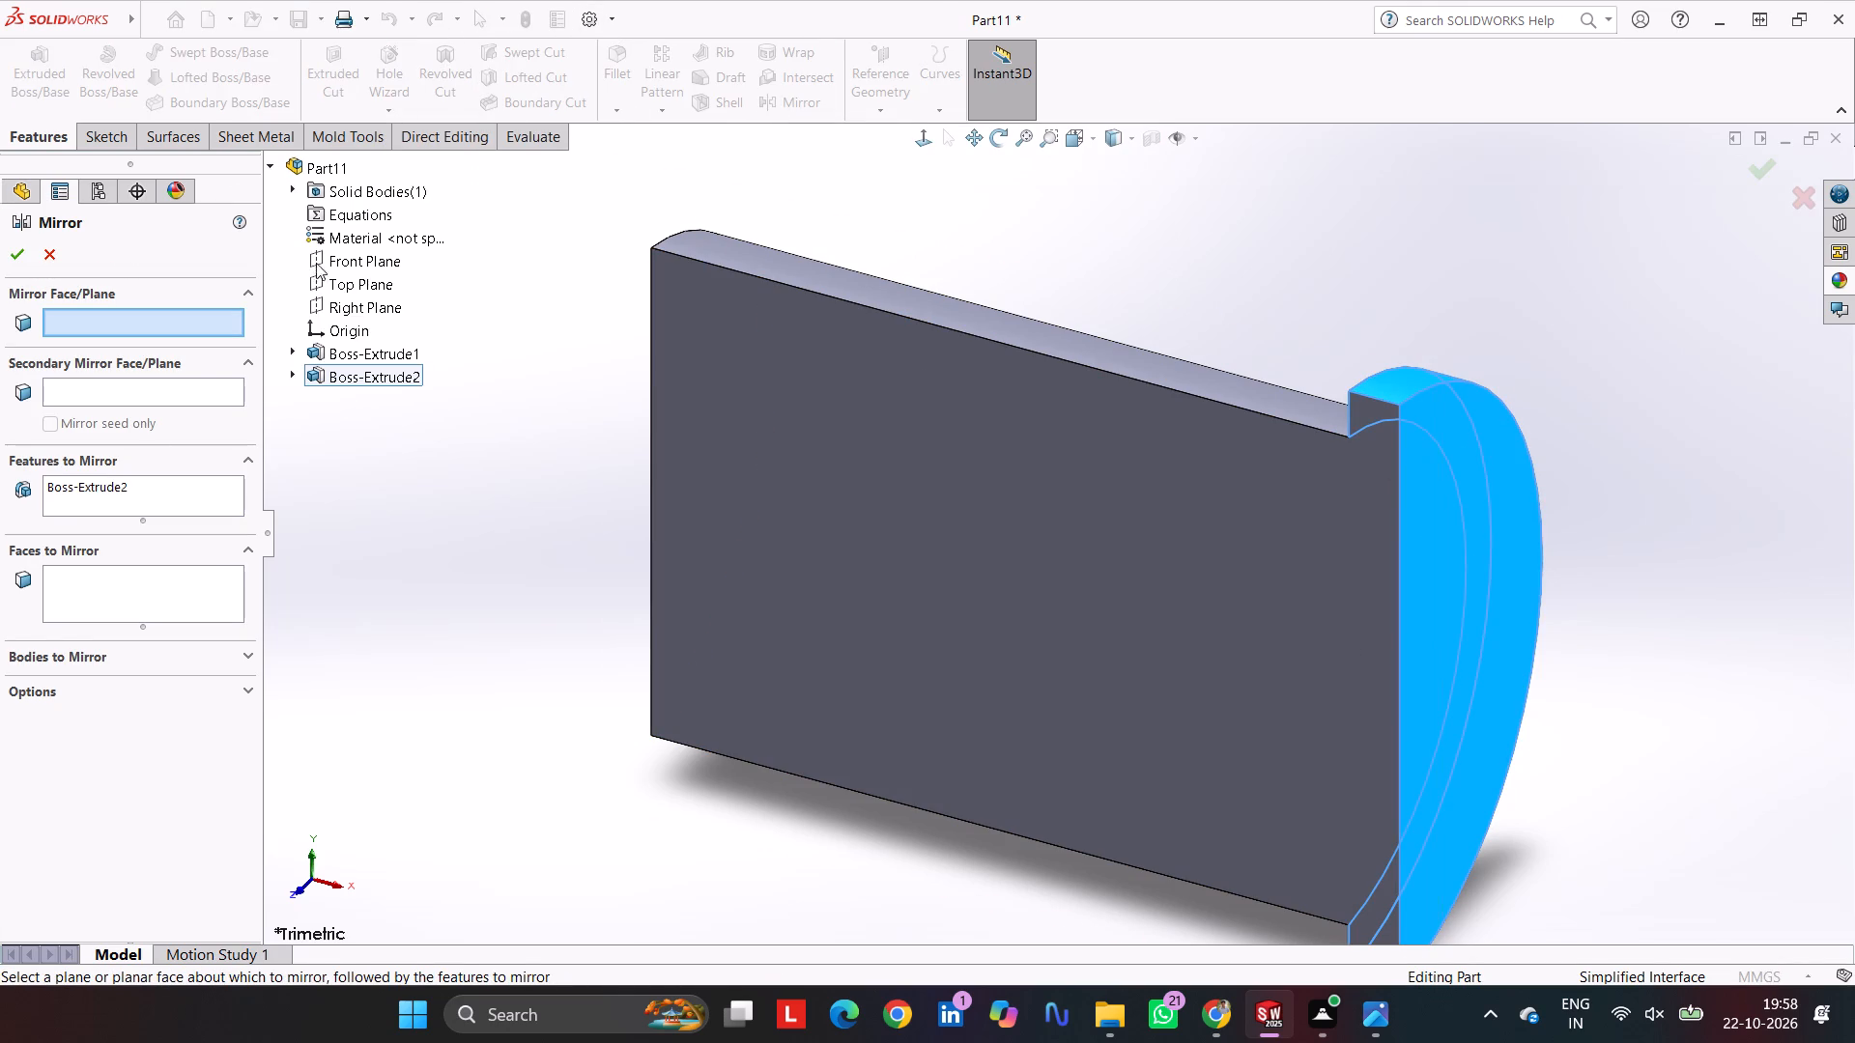
left_click(356, 303)
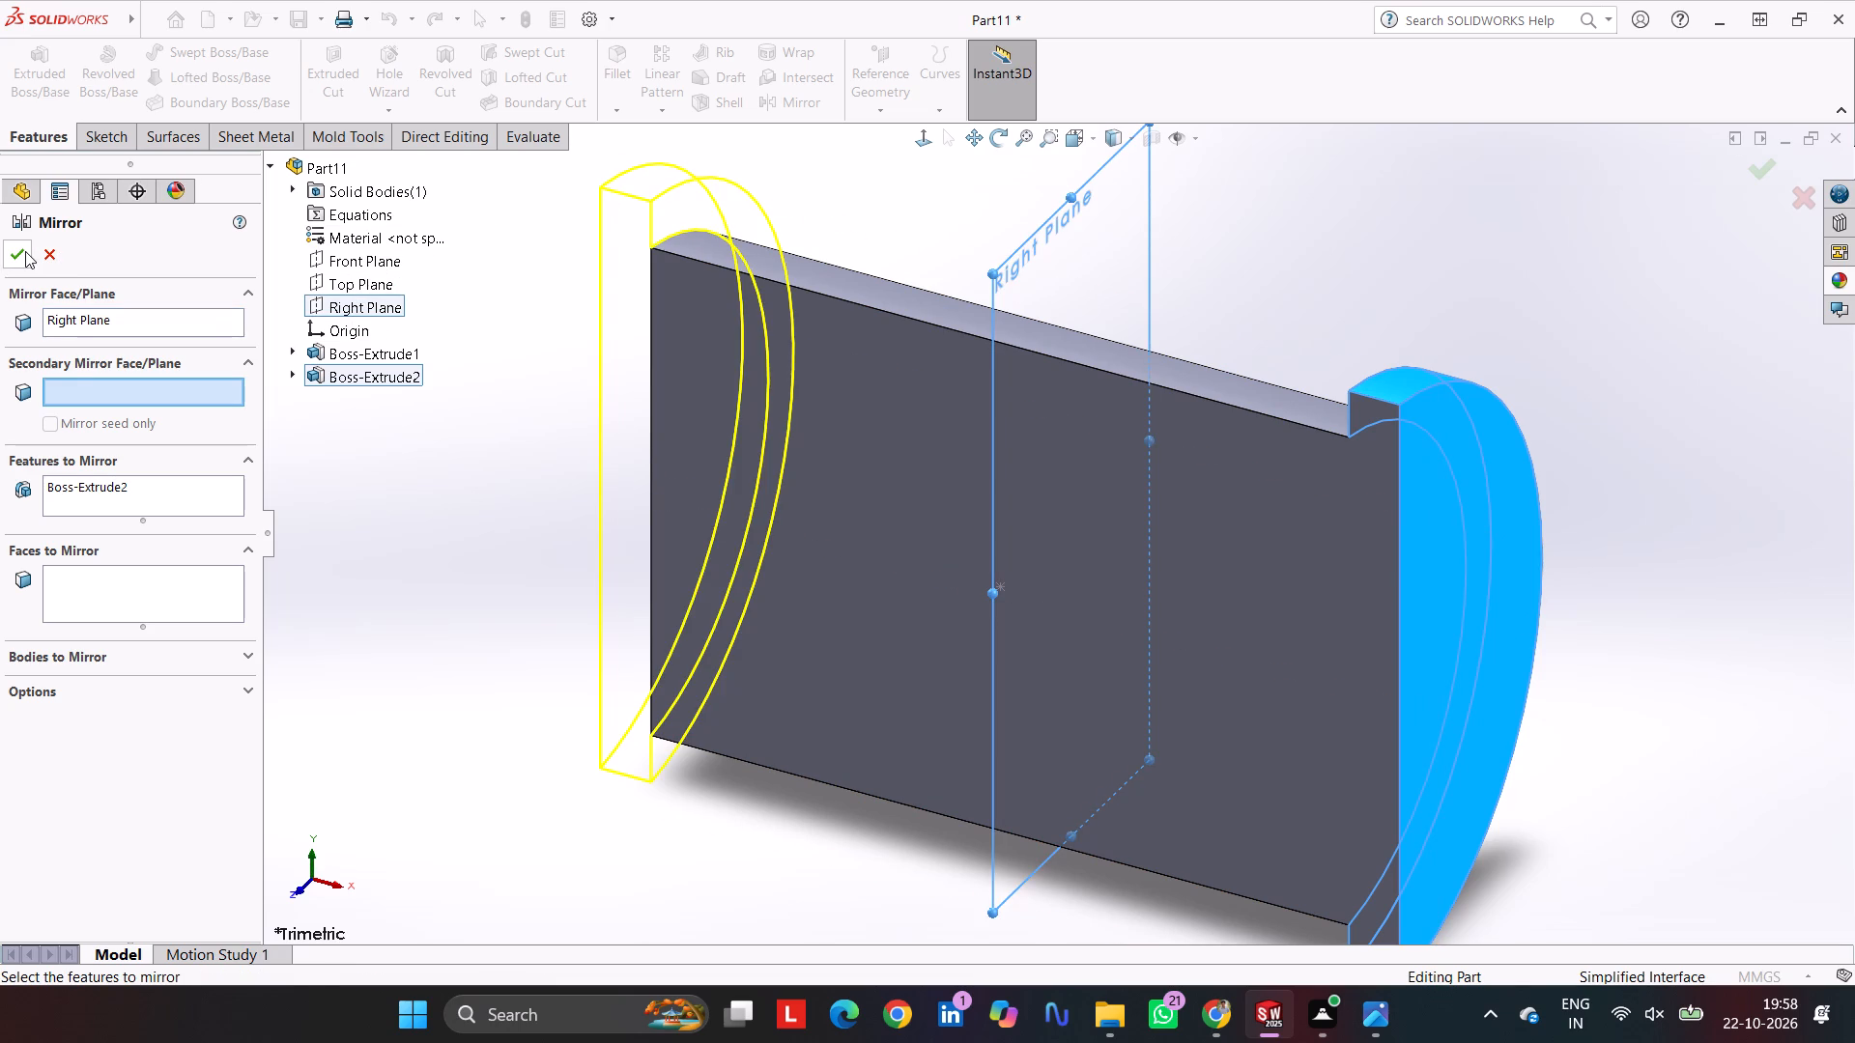
left_click(25, 251)
left_click(401, 275)
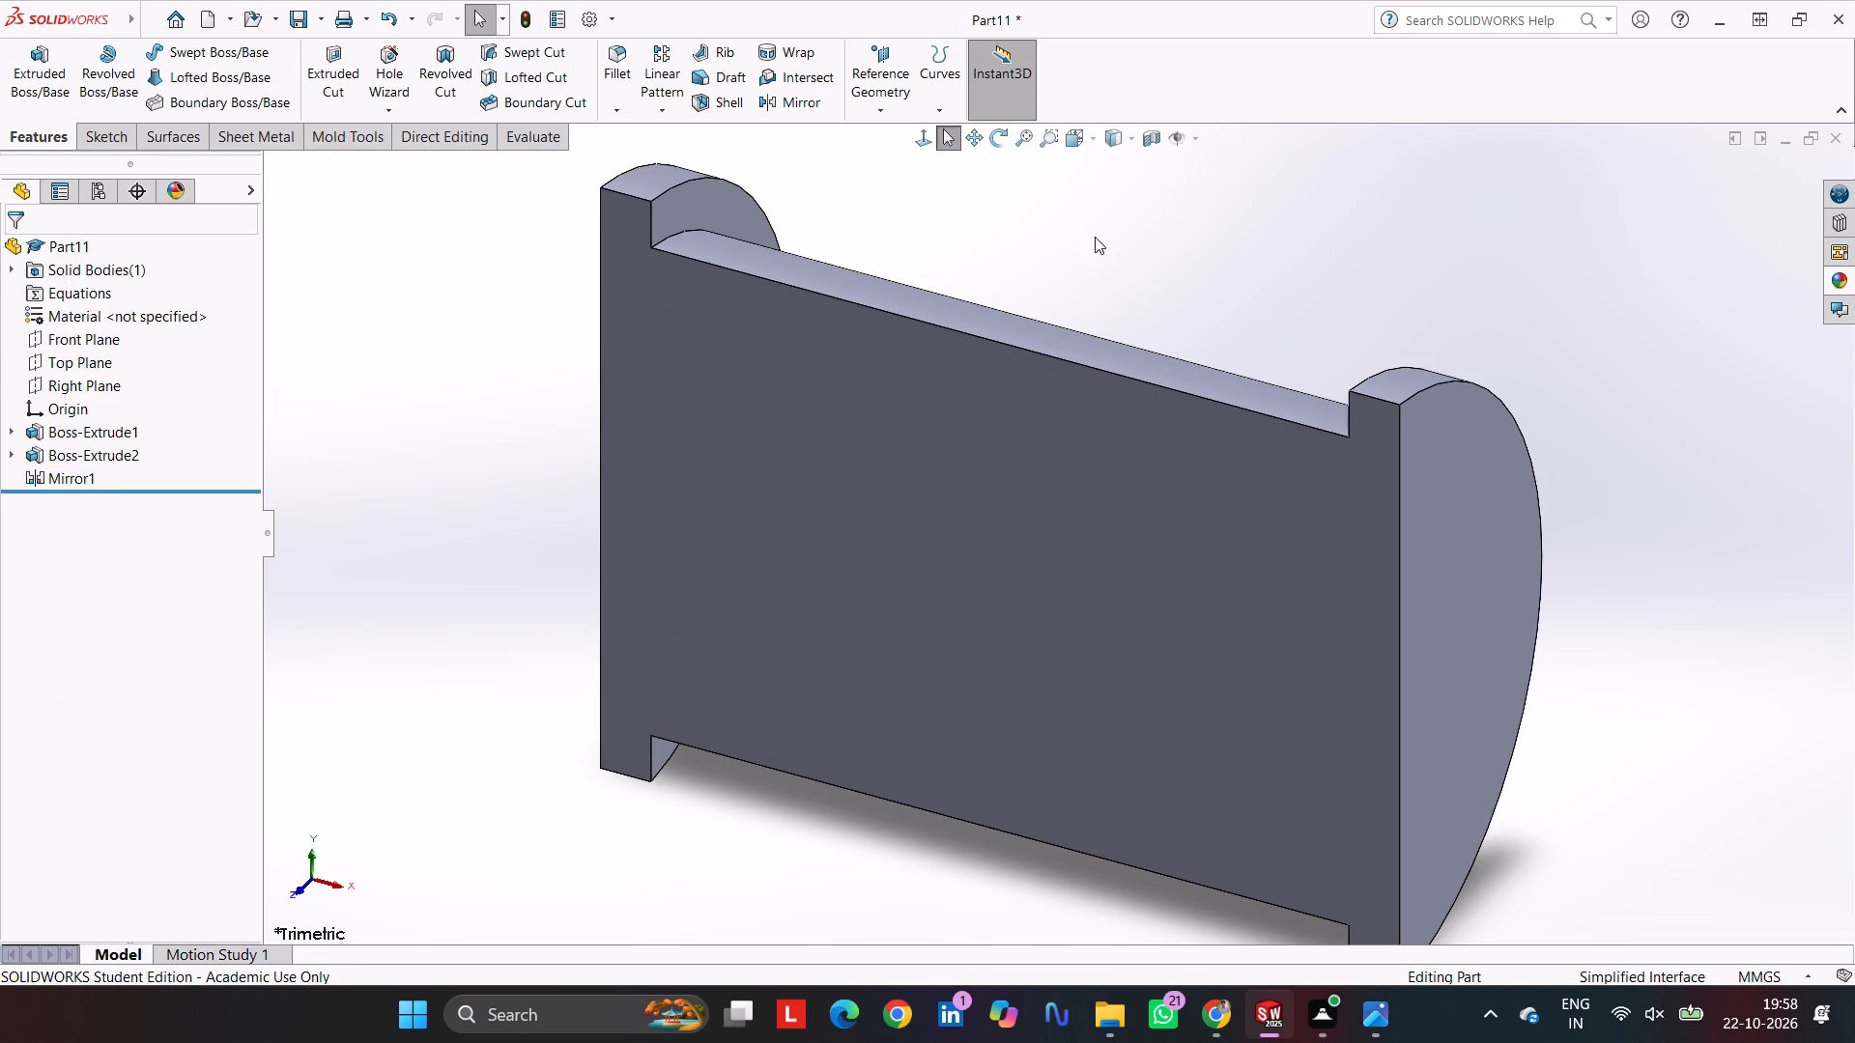
Open a sketch on the Right Plane and draw a circle about 52 mm in diameter, concentric with the body's curved edge.
middle_click_drag(1096, 236, 1091, 186)
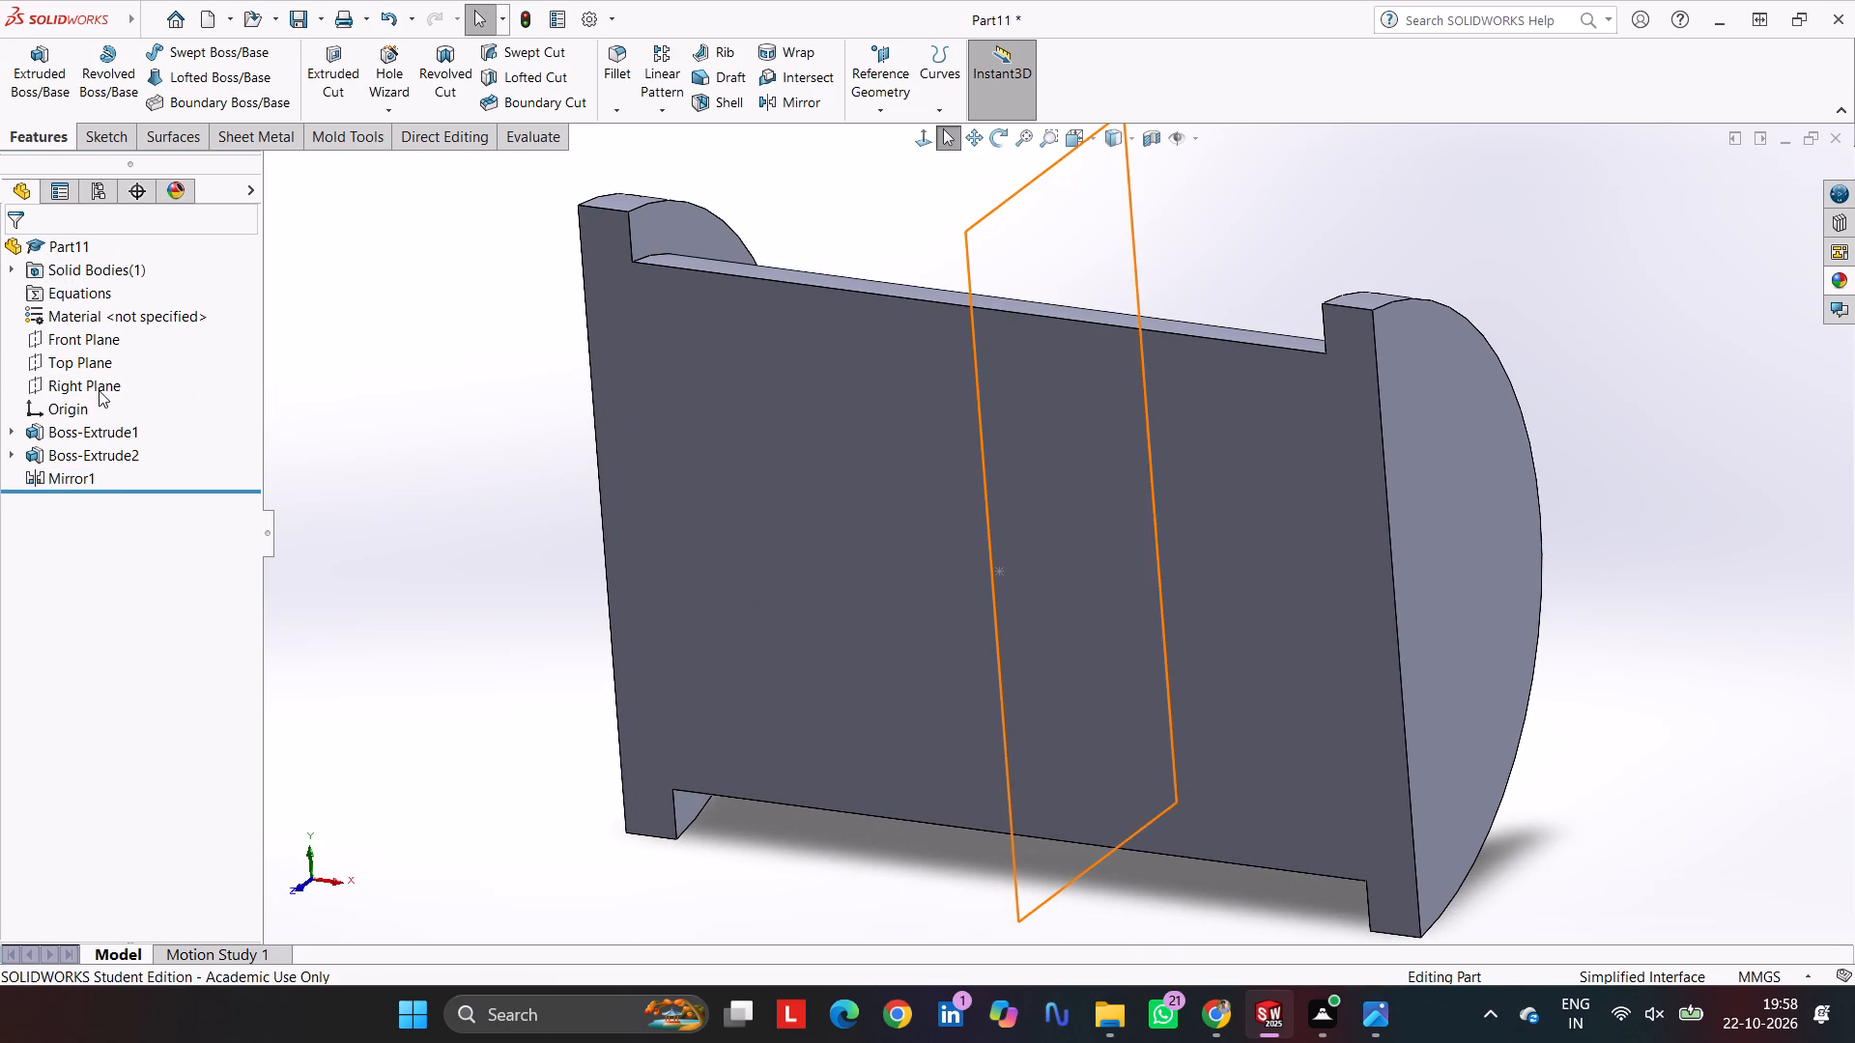
left_click(99, 390)
left_click(114, 140)
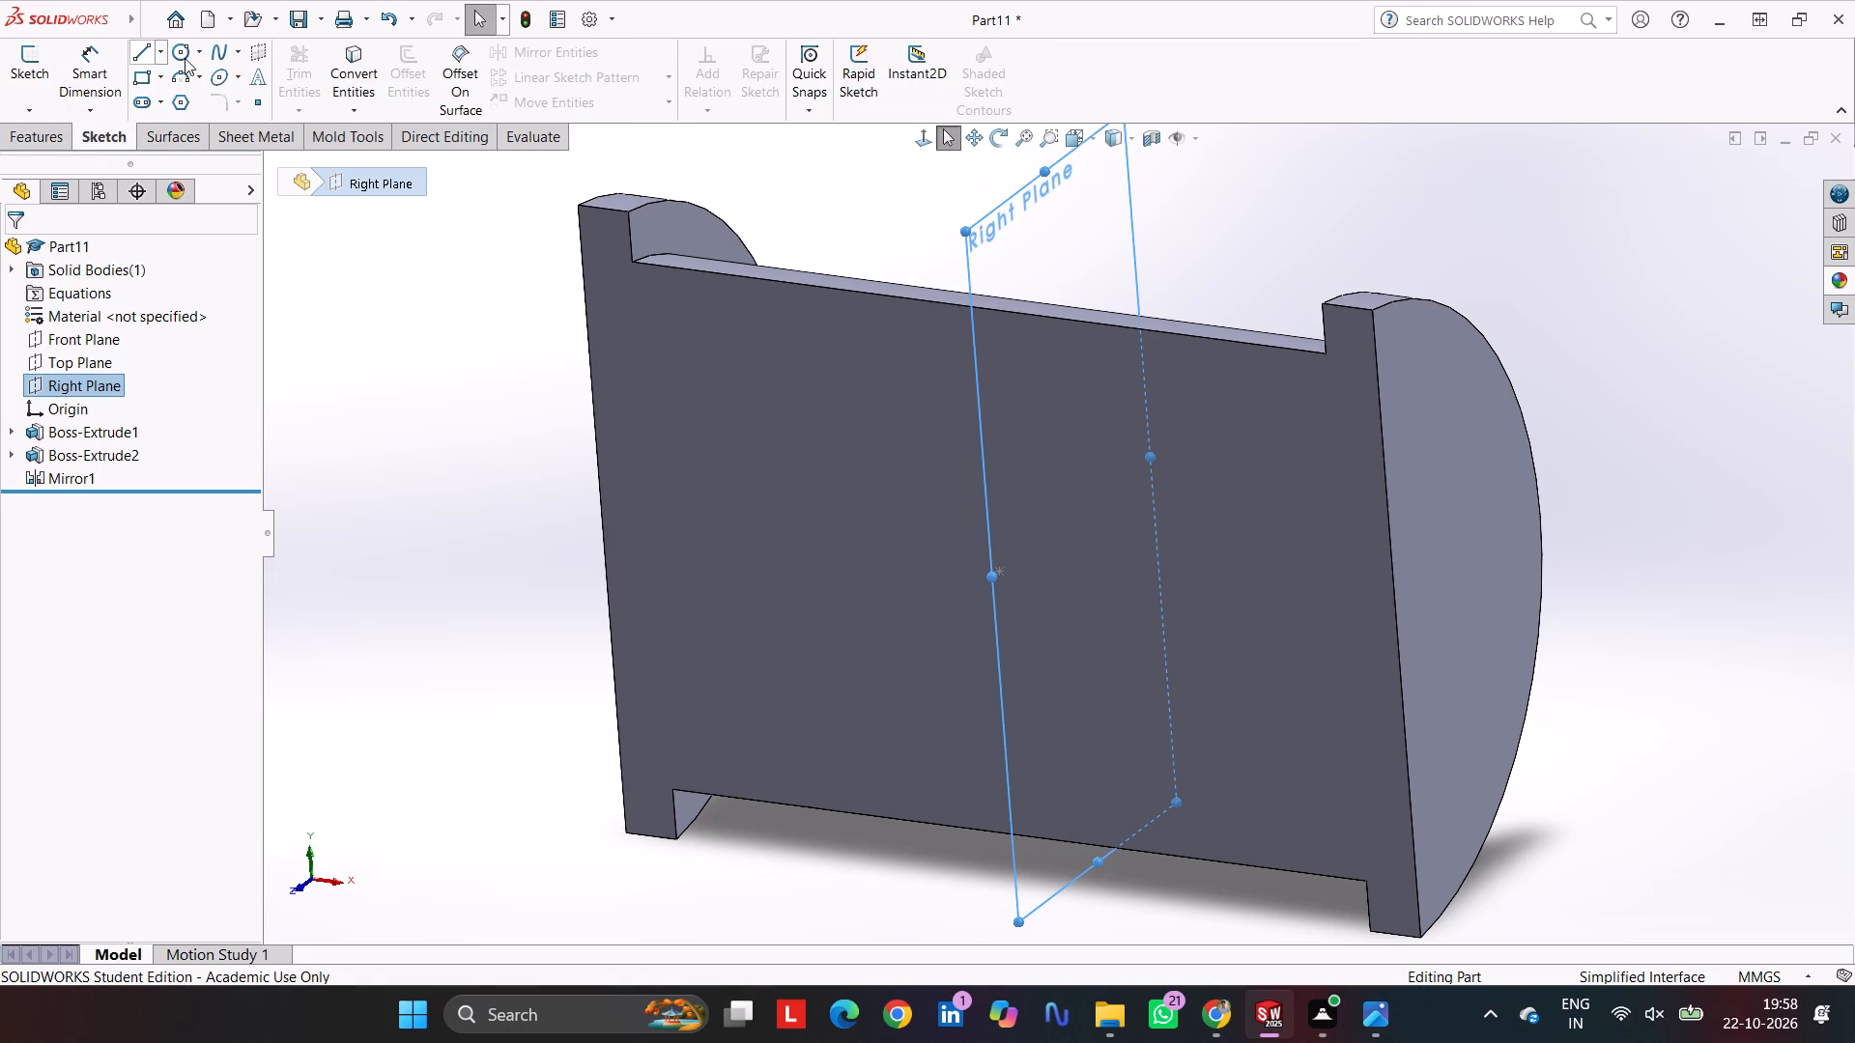
left_click(44, 67)
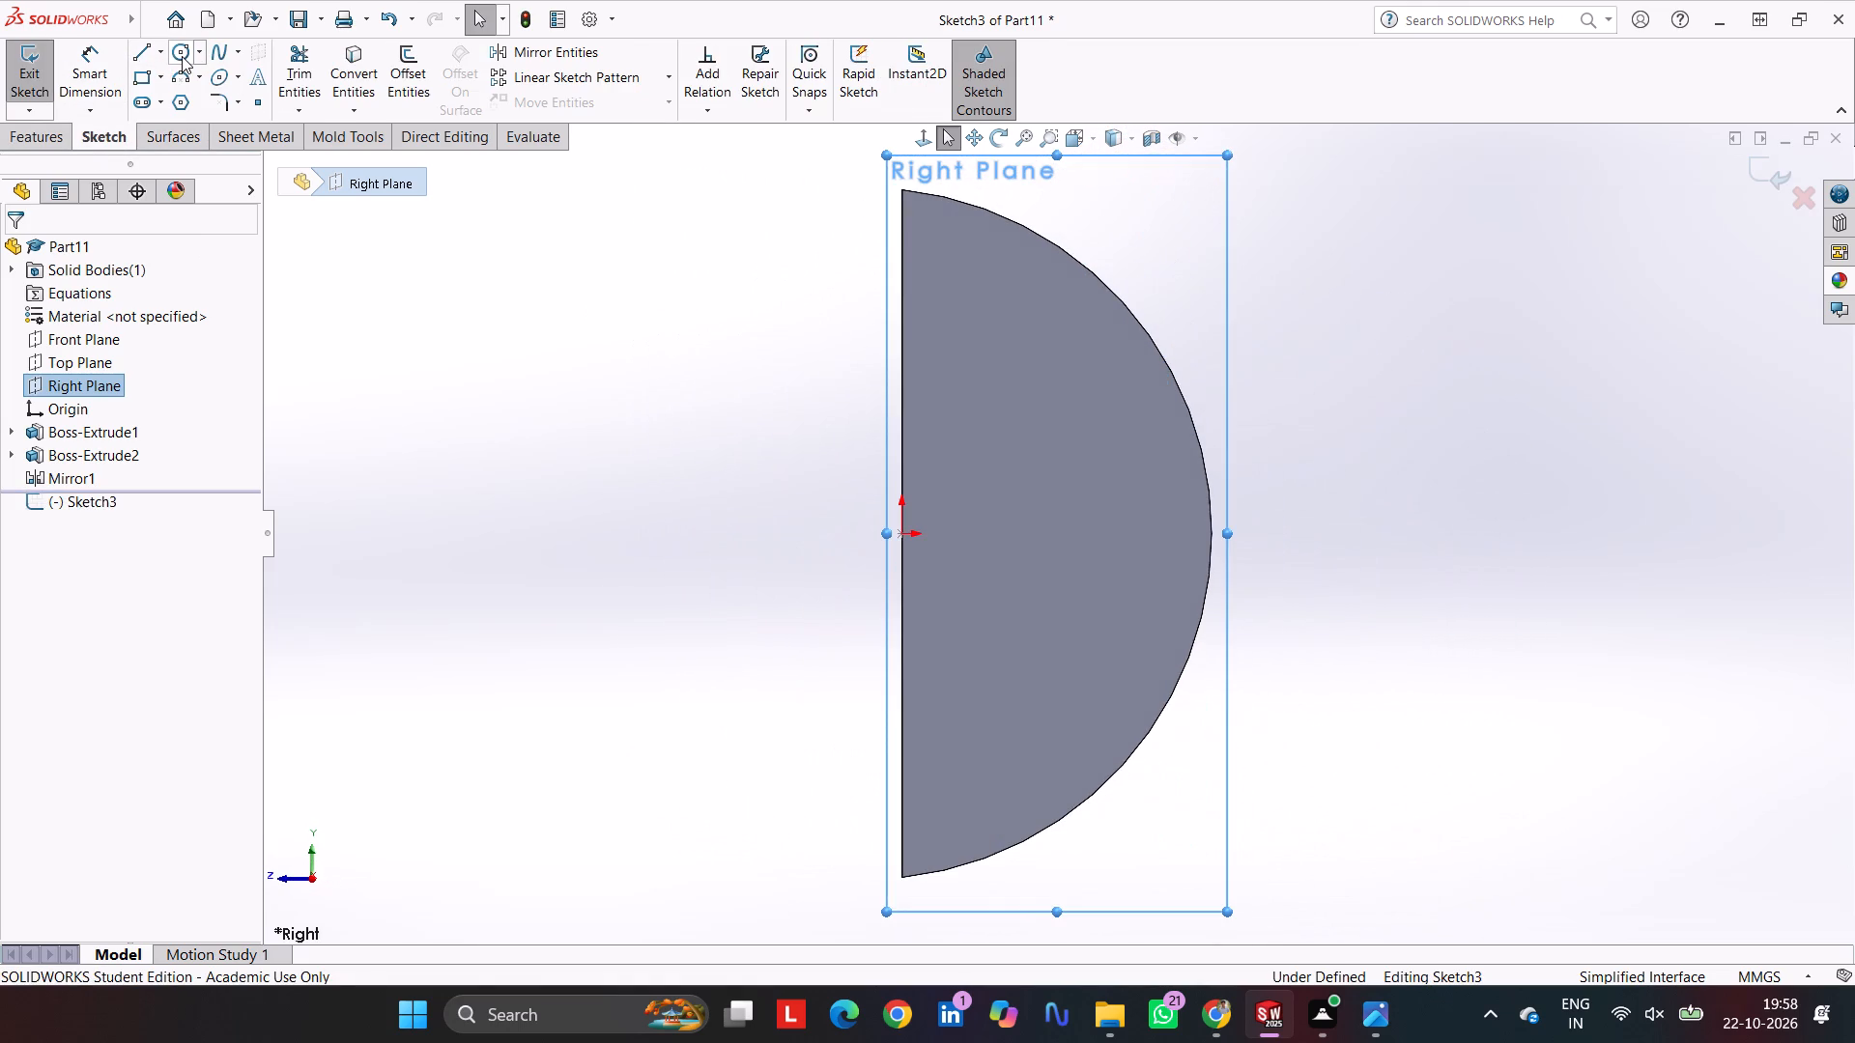
left_click(183, 56)
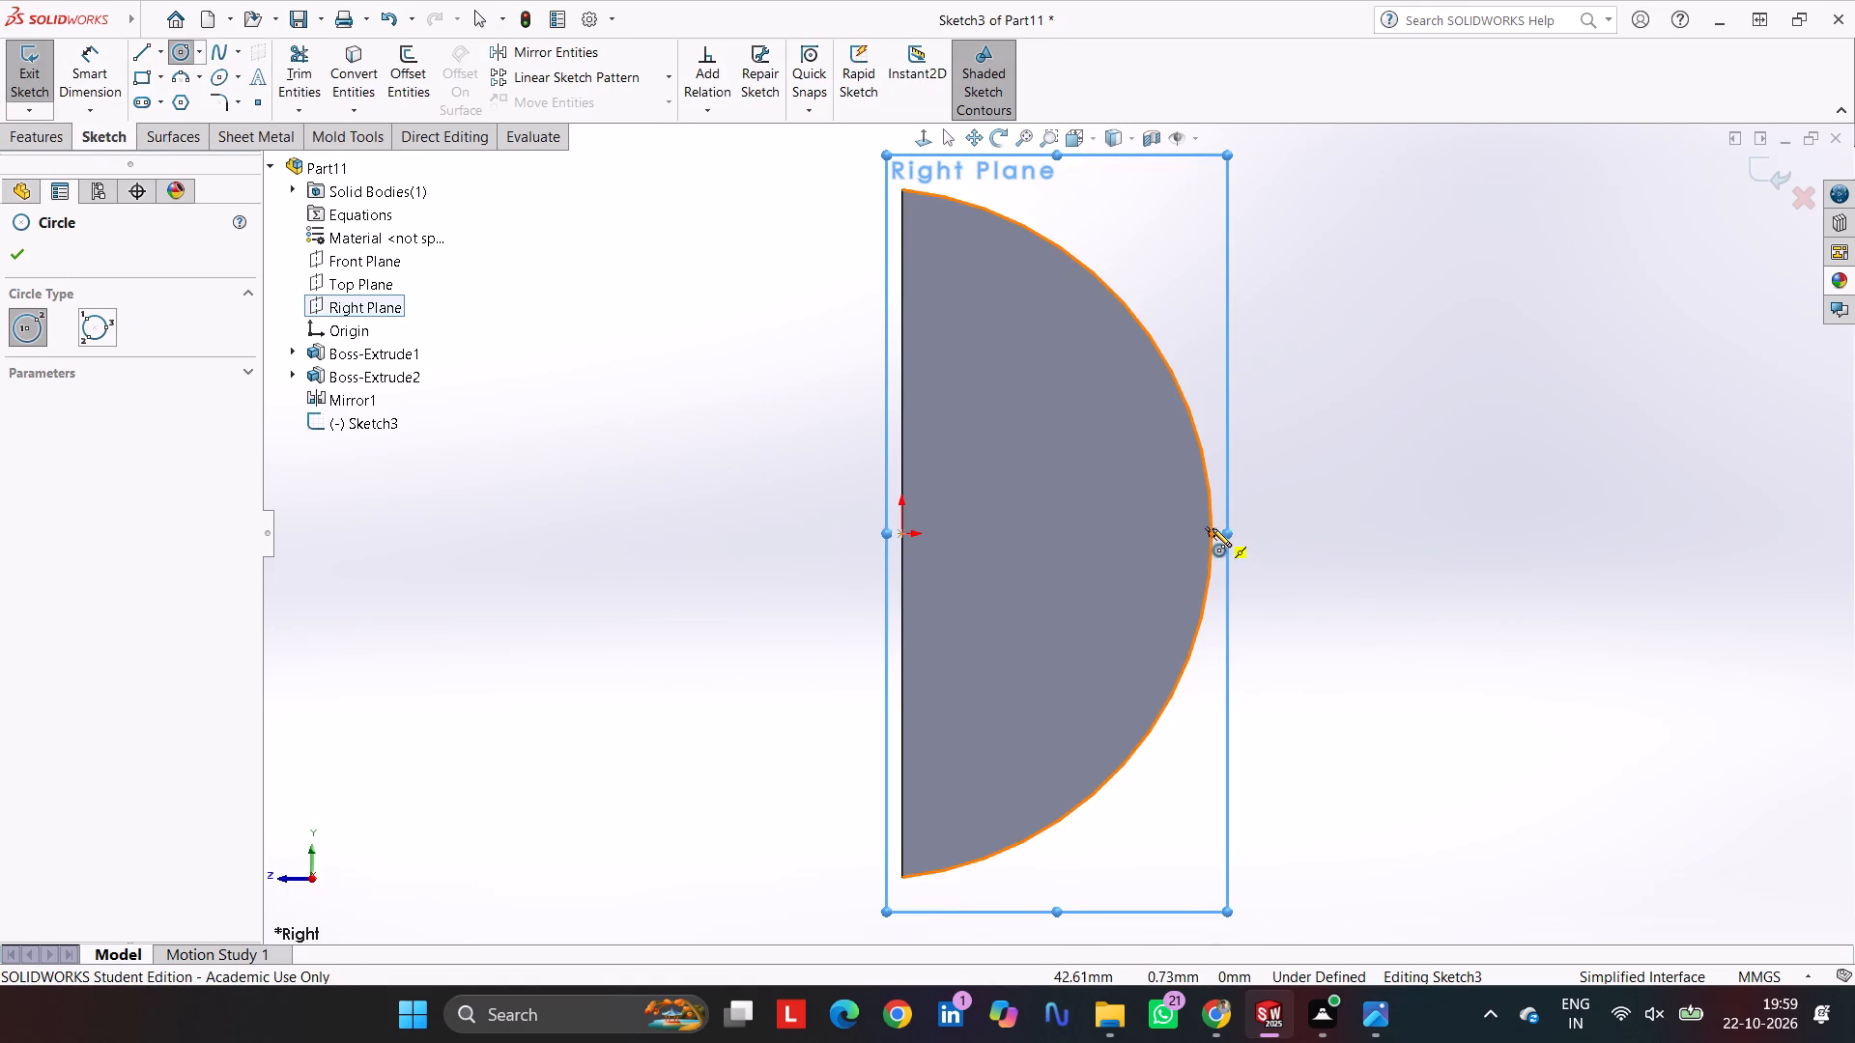
left_click(866, 532)
left_click_drag(1054, 543, 1034, 543)
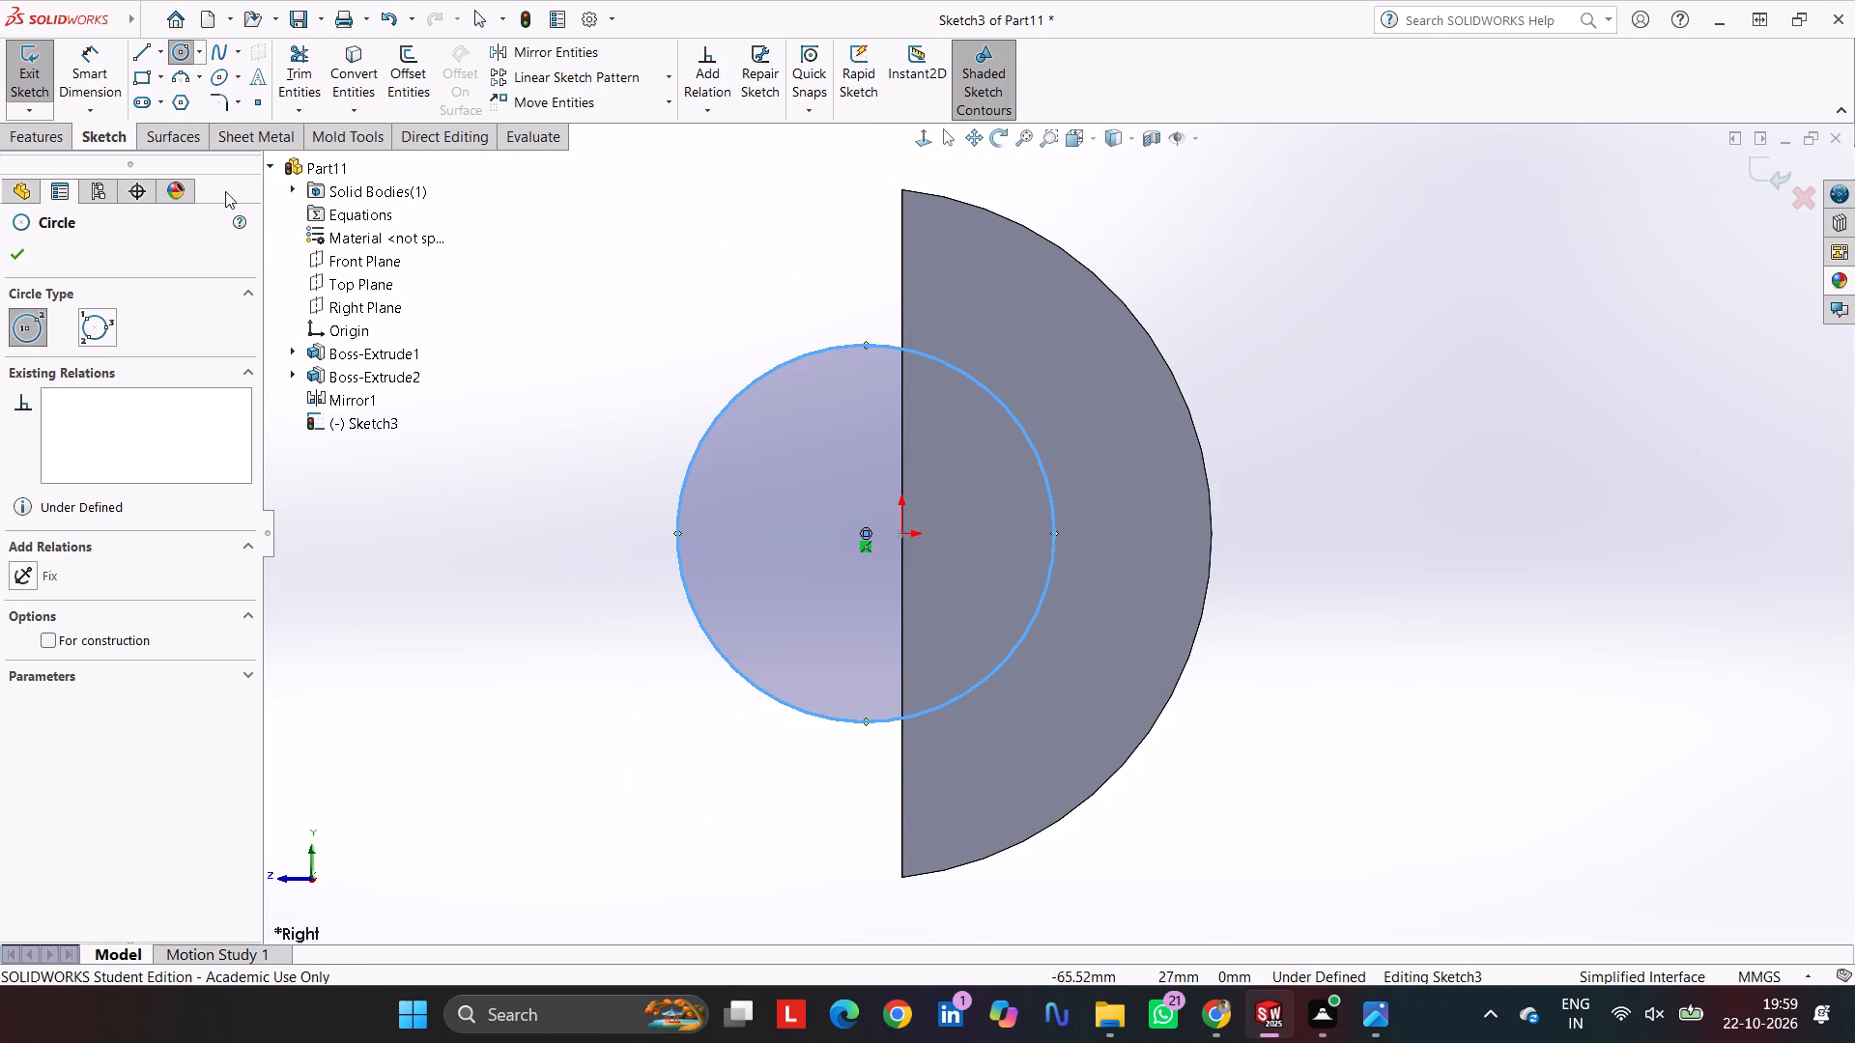
Dimension the circle with a diameter of 60 mm.
left_click(79, 53)
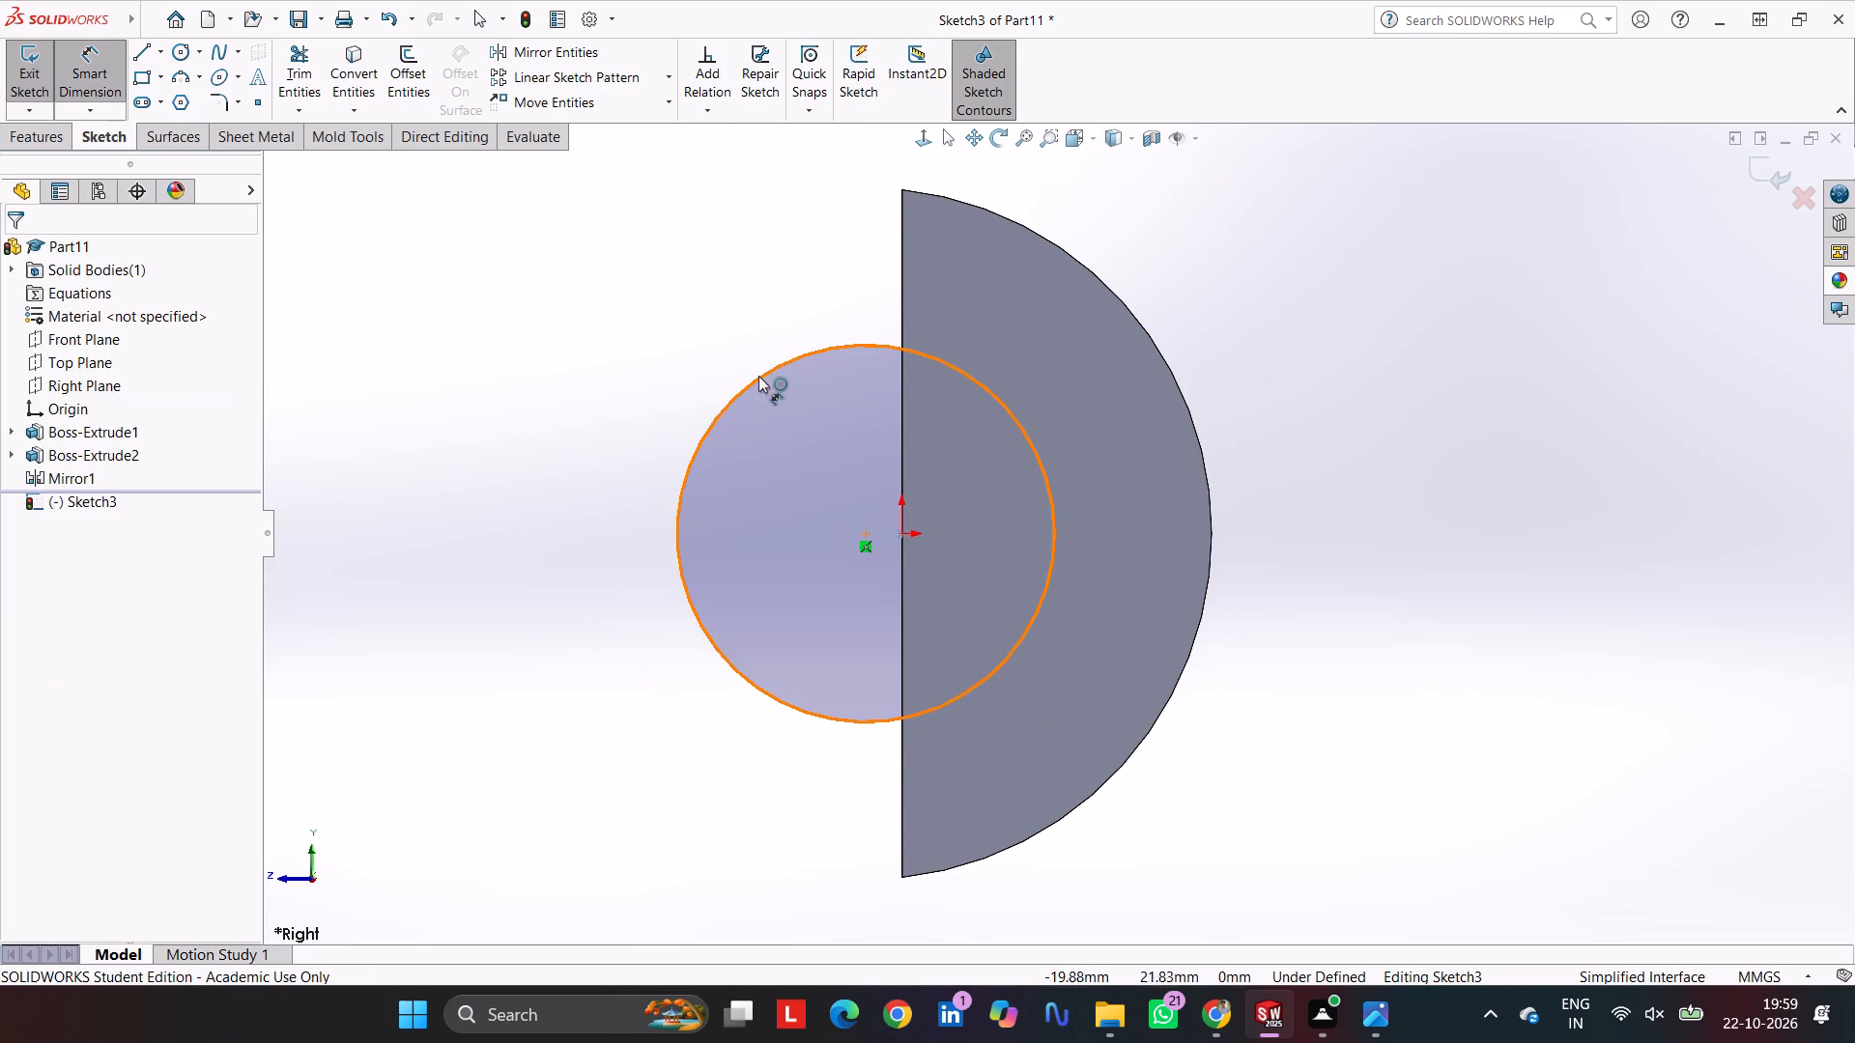
left_click_drag(759, 377, 744, 378)
left_click(605, 369)
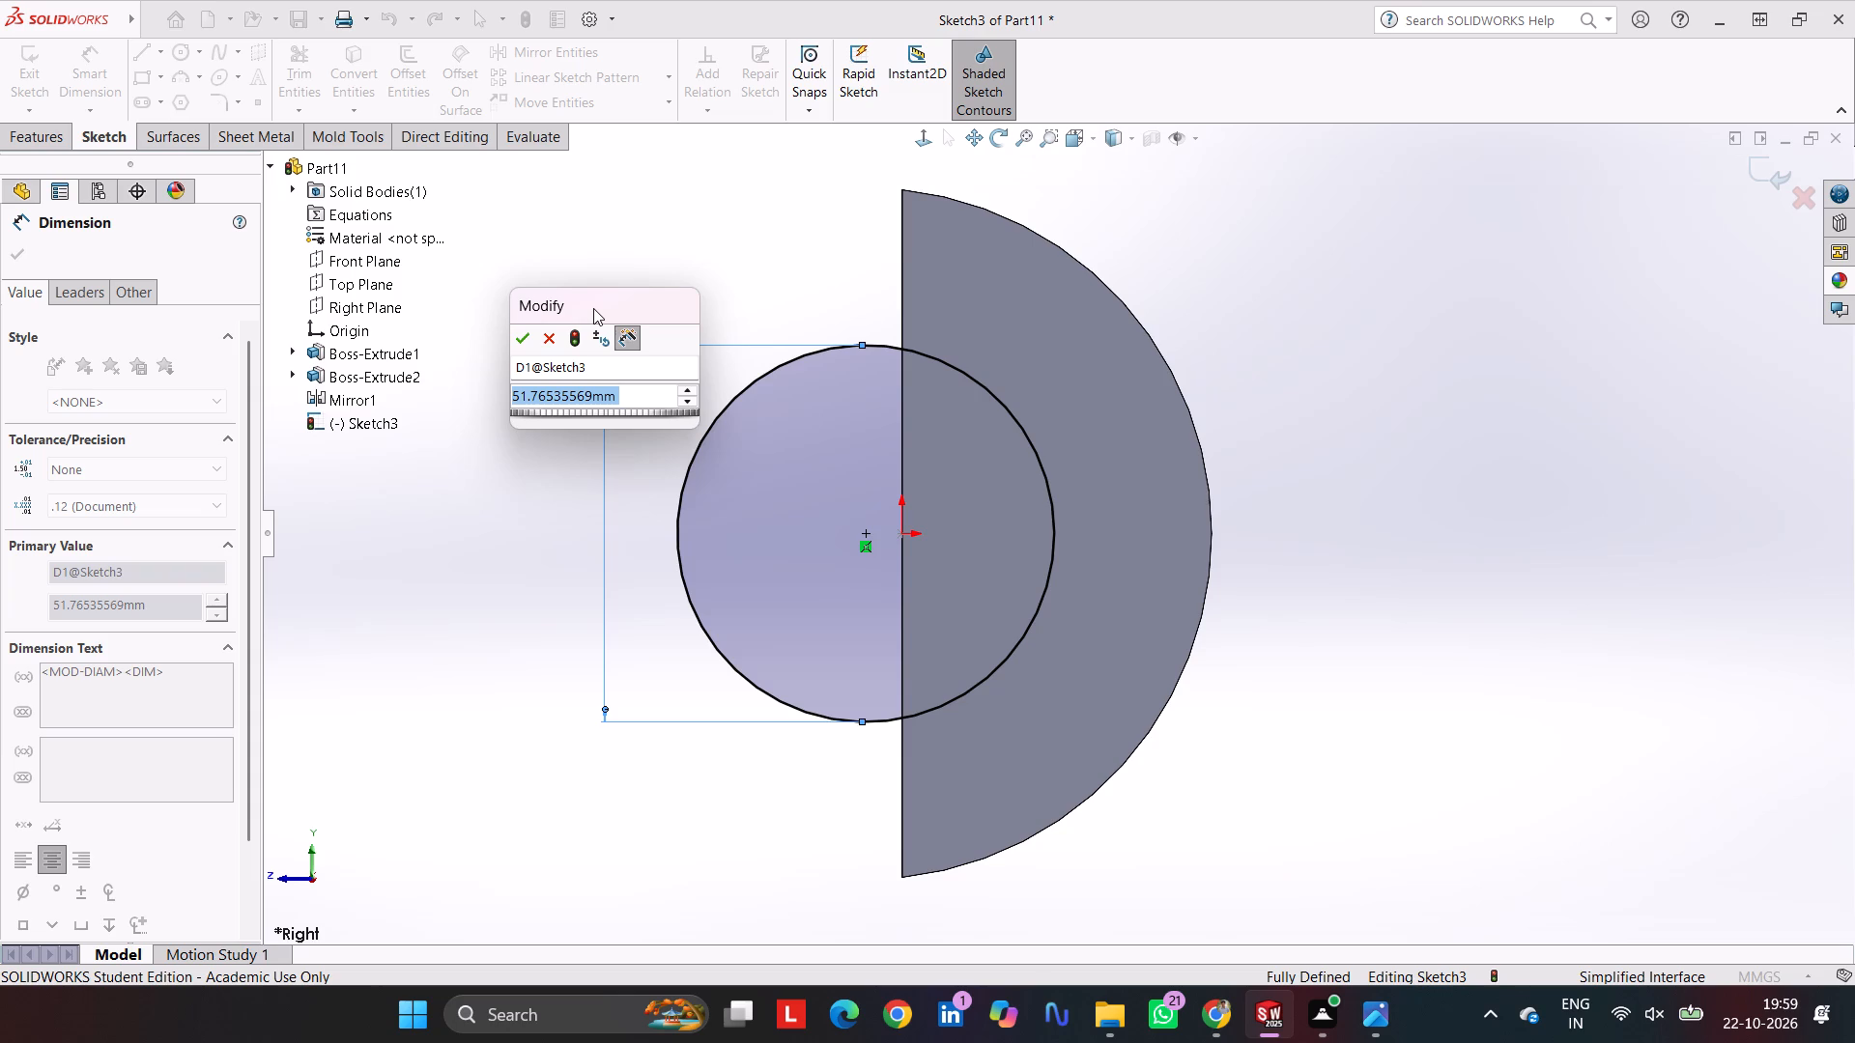
type("60")
key("Return")
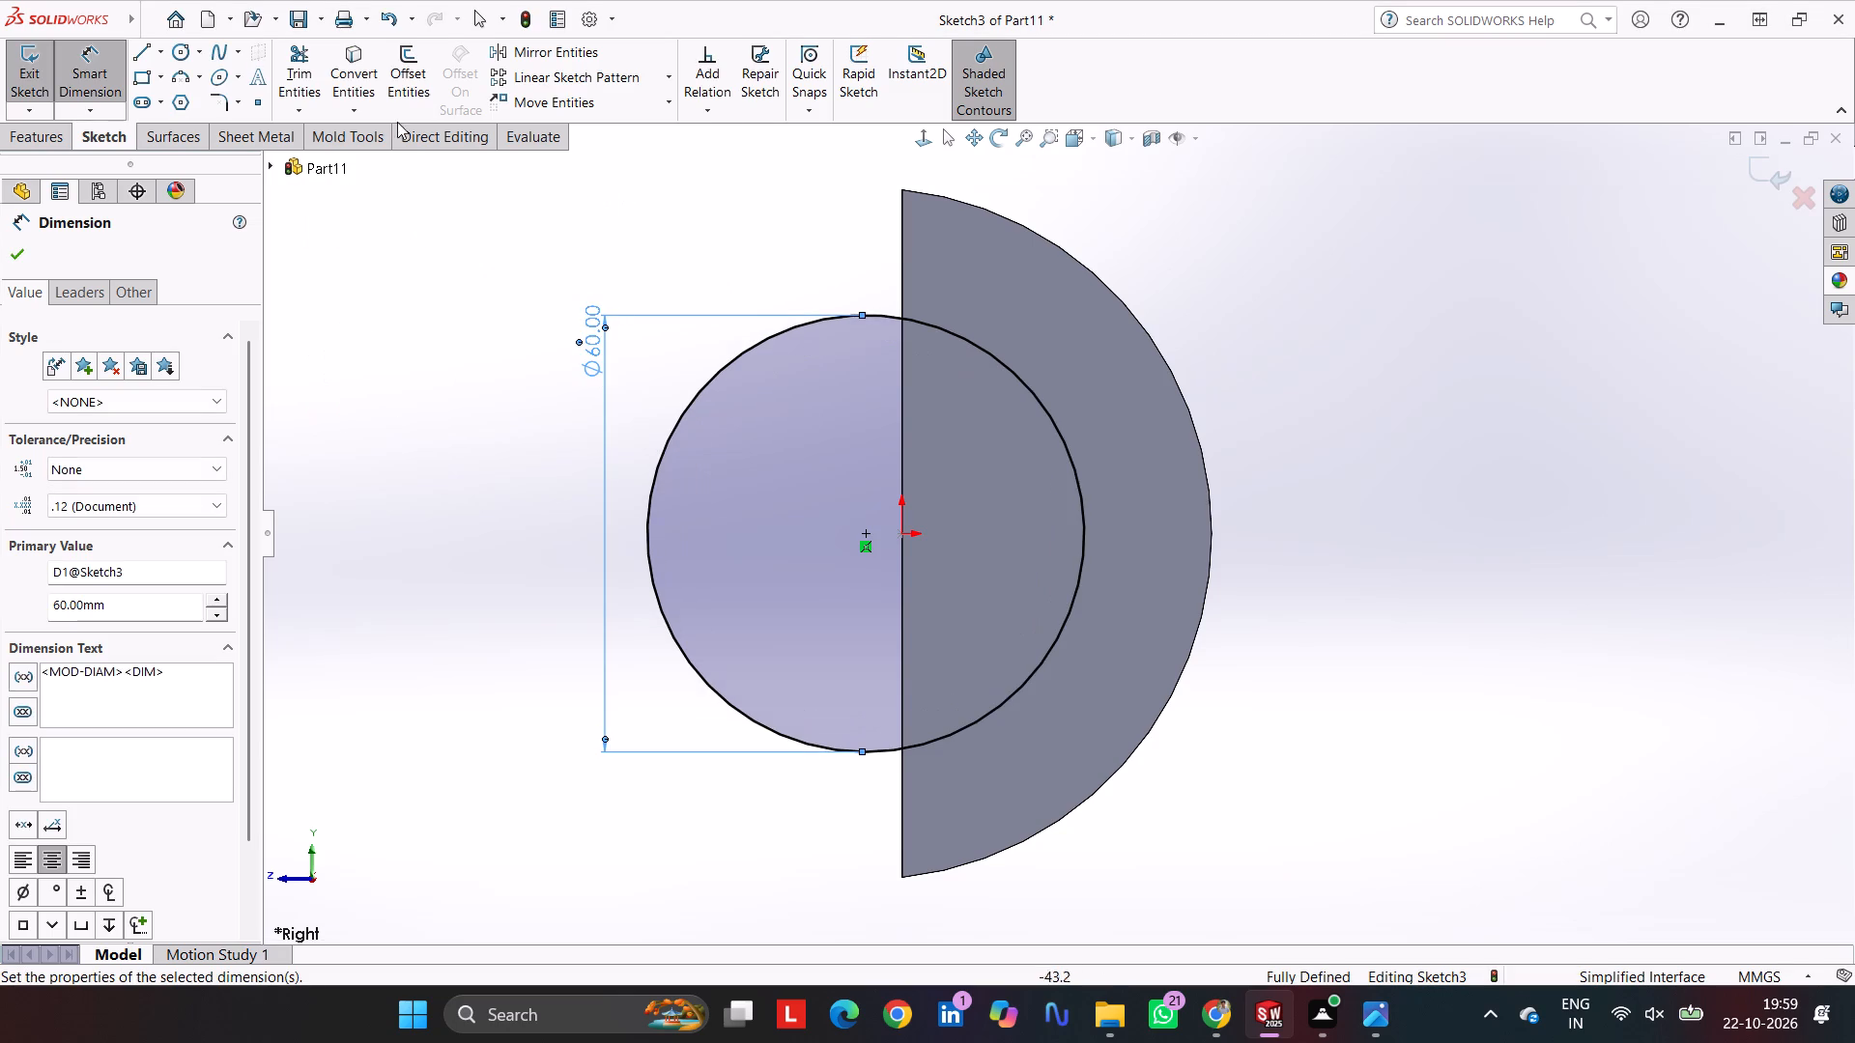
Cut-extrude the 60 mm circle Mid Plane to a depth of 200 mm through the body and both flanges.
left_click(38, 133)
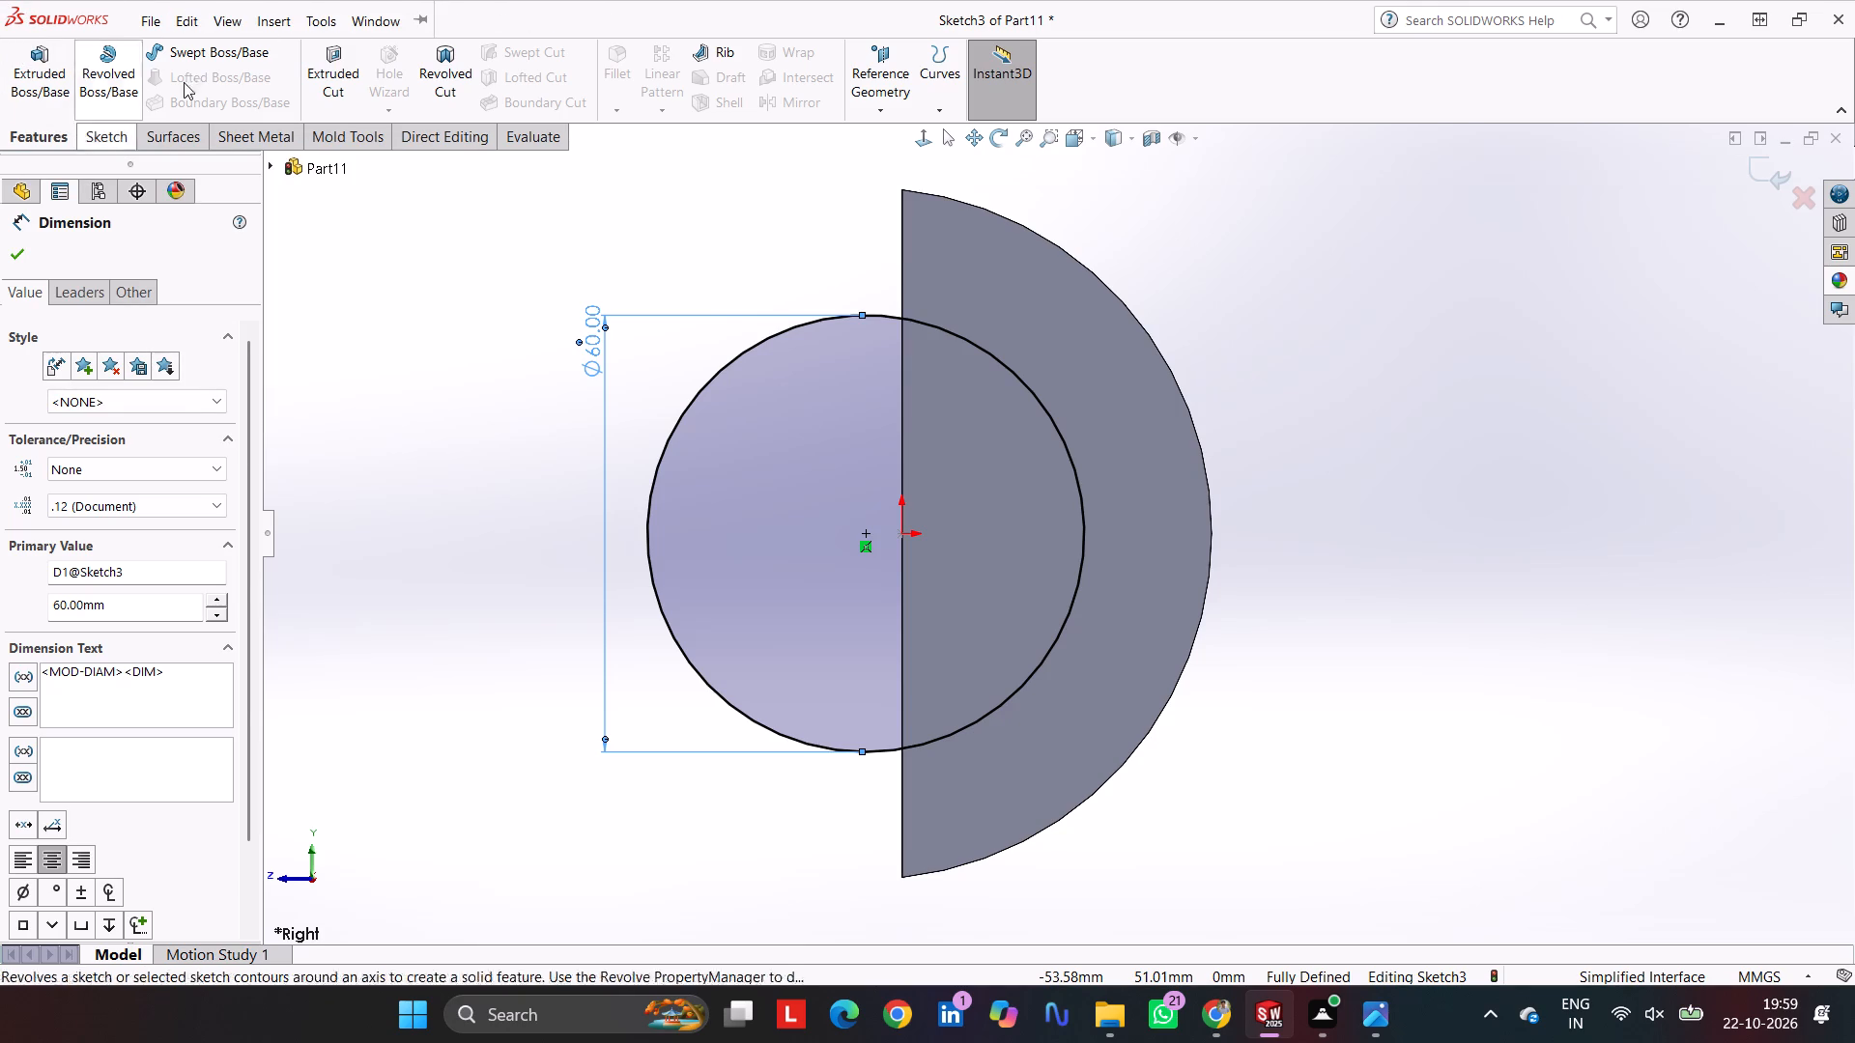
left_click(520, 252)
left_click(361, 75)
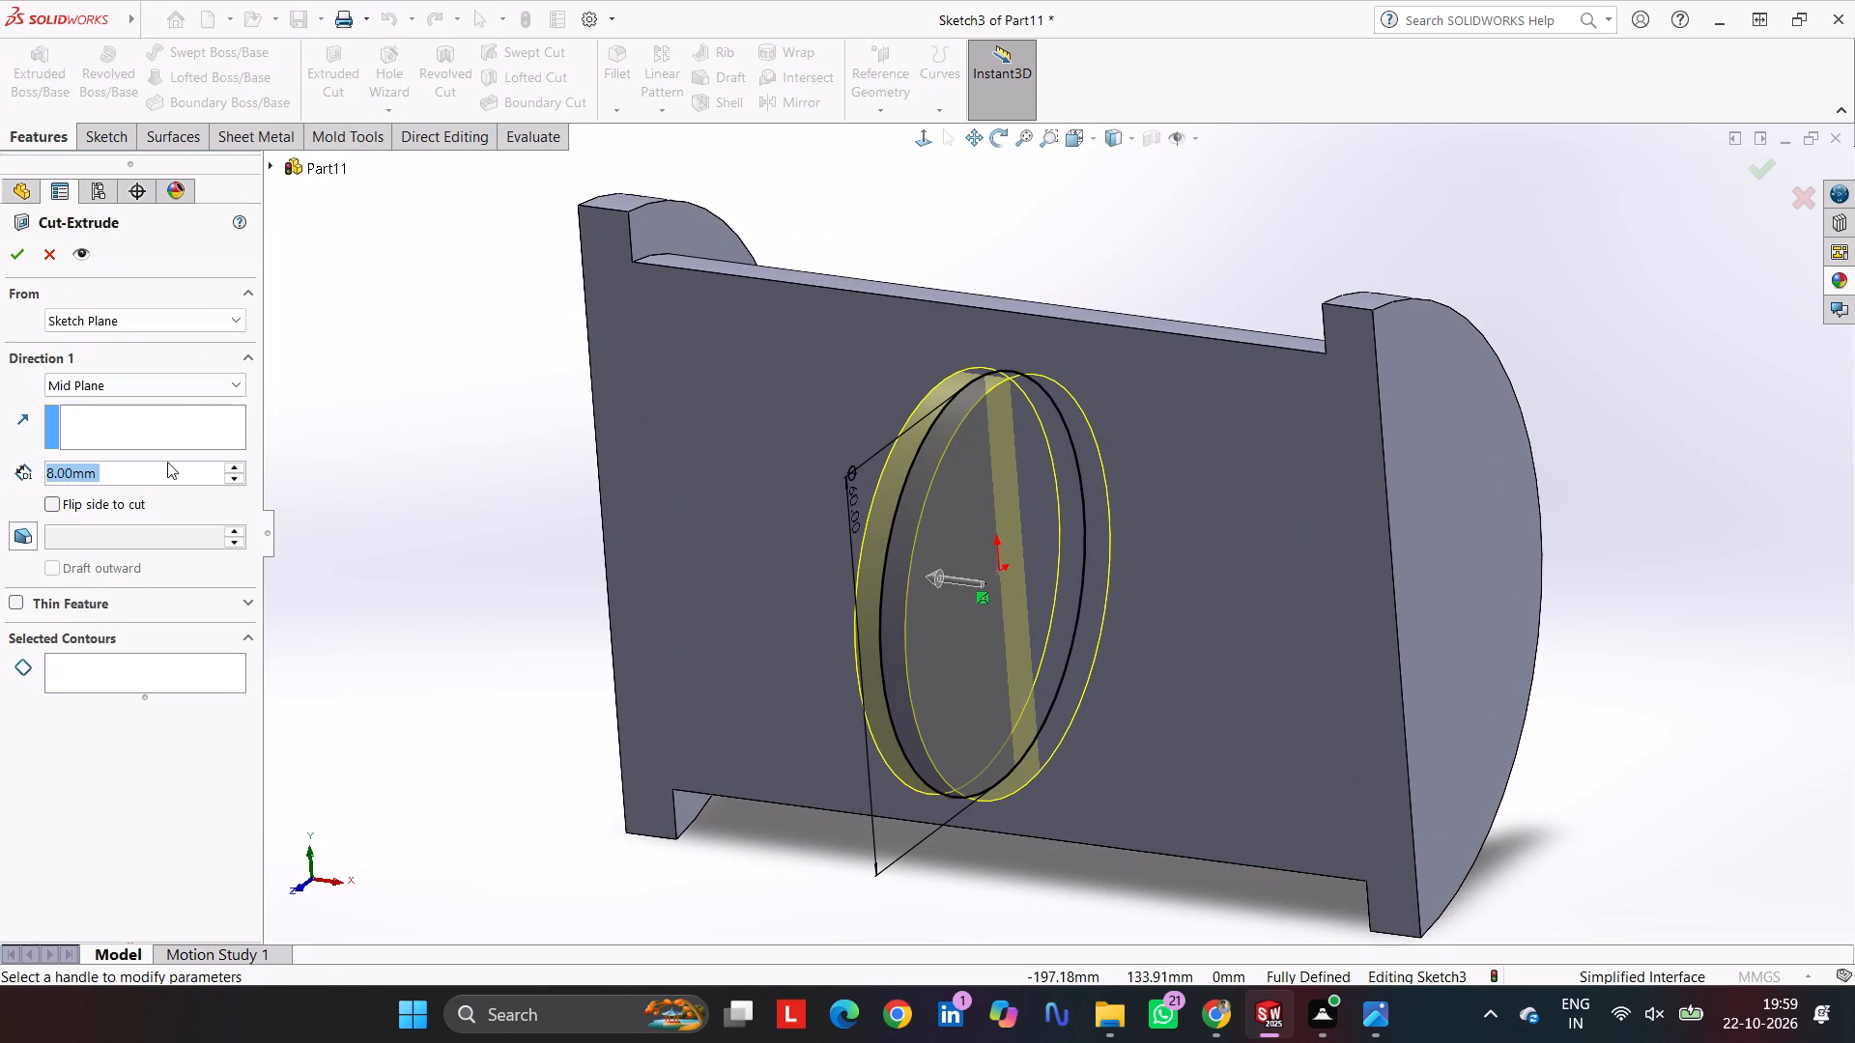
type("200")
key("Return")
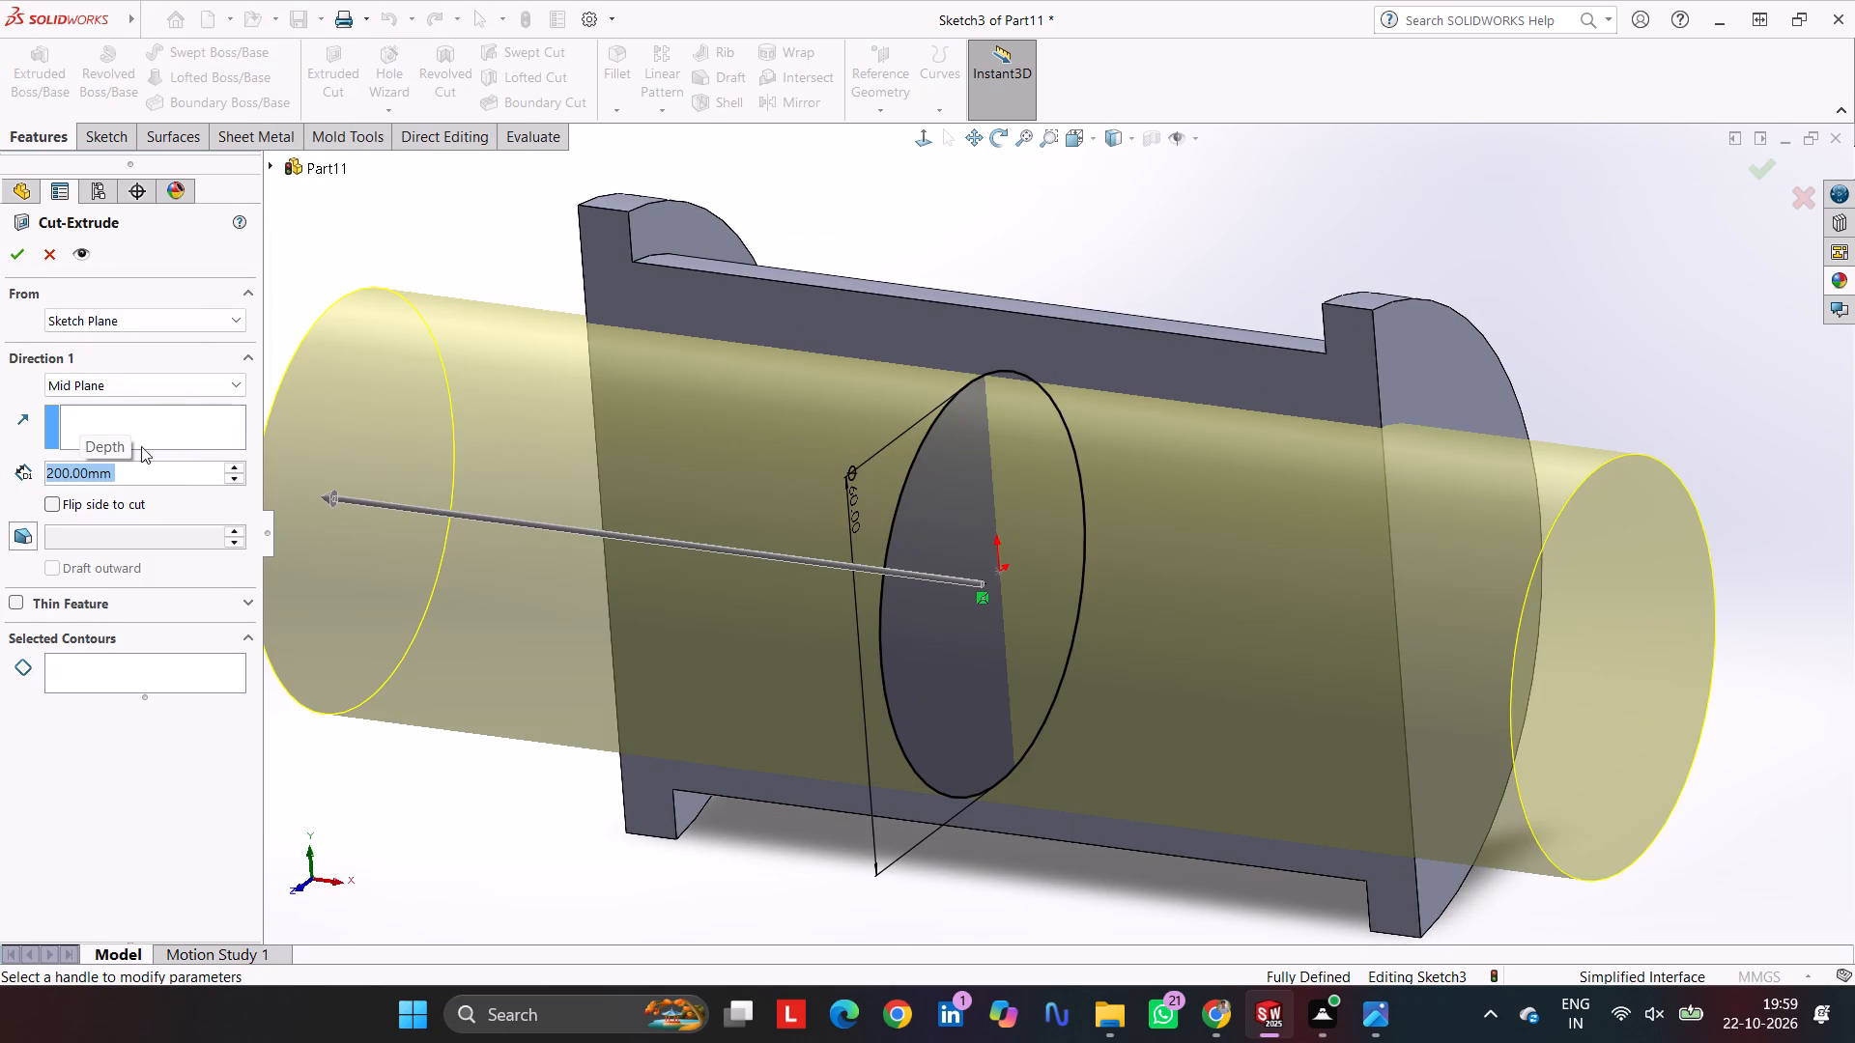
left_click(31, 249)
left_click(499, 410)
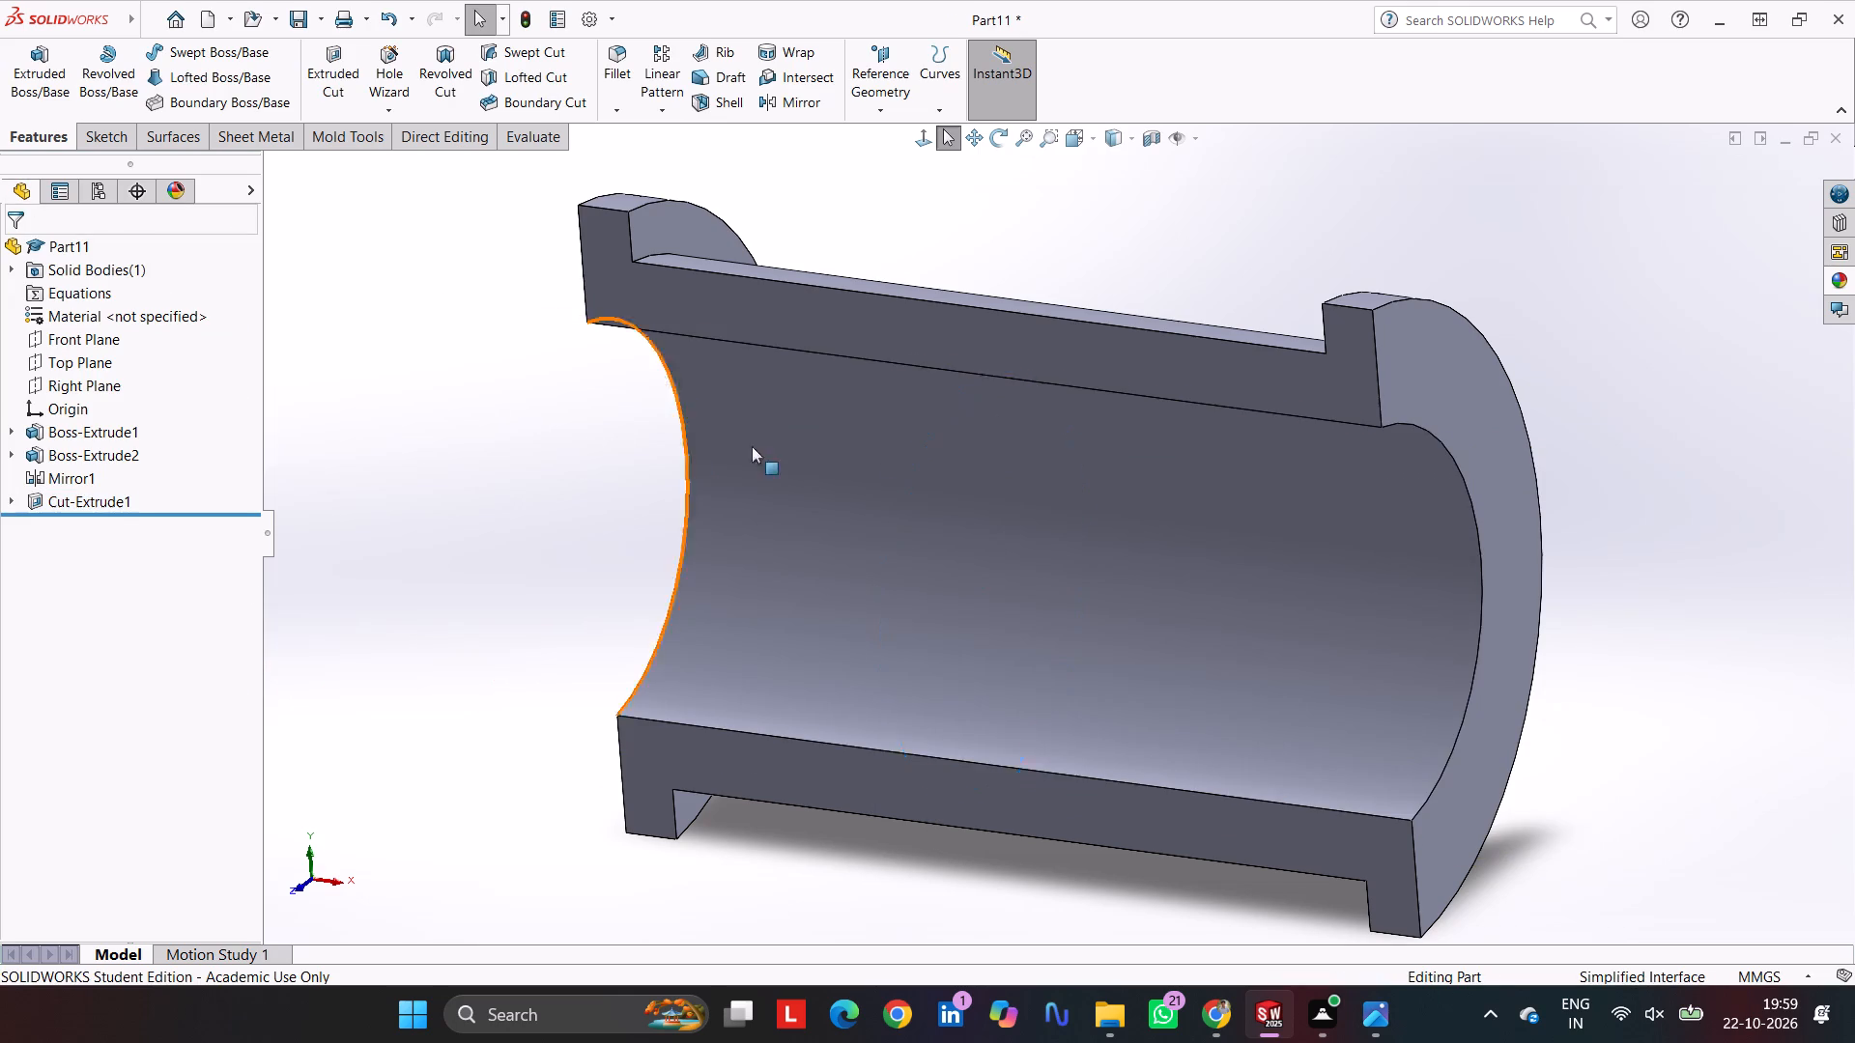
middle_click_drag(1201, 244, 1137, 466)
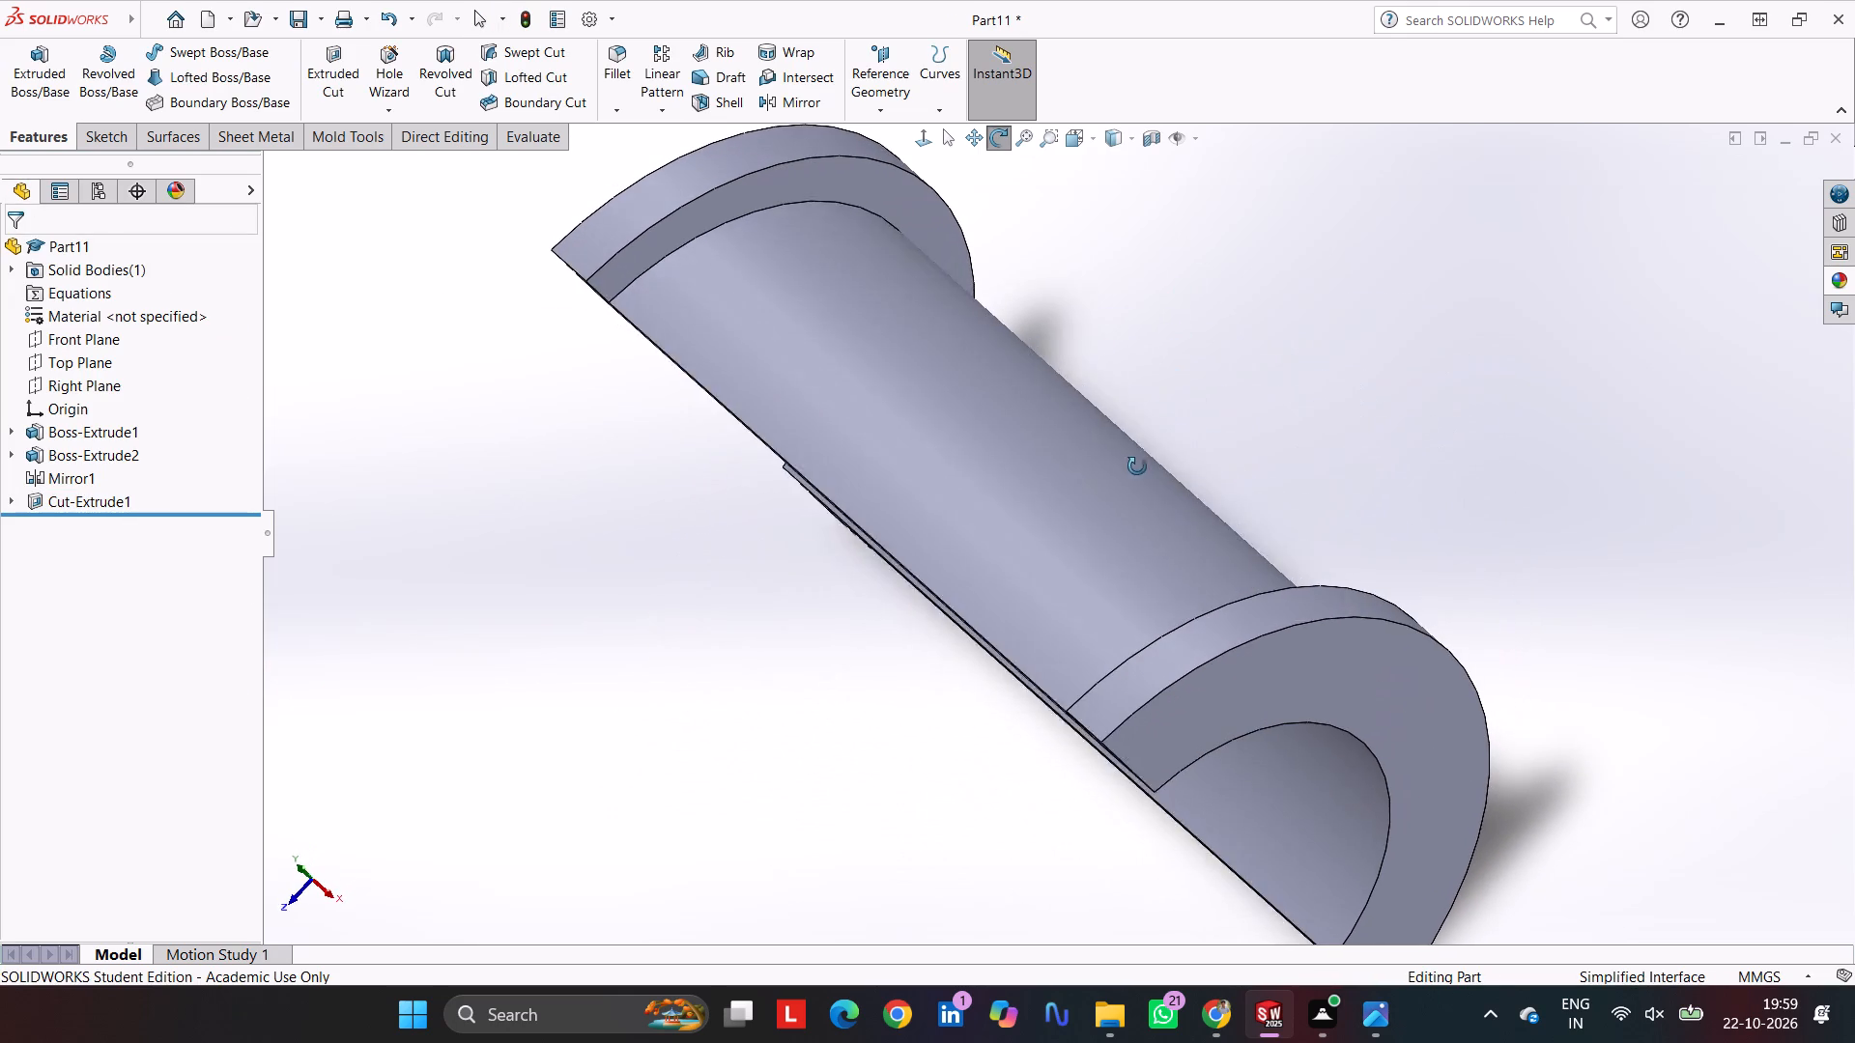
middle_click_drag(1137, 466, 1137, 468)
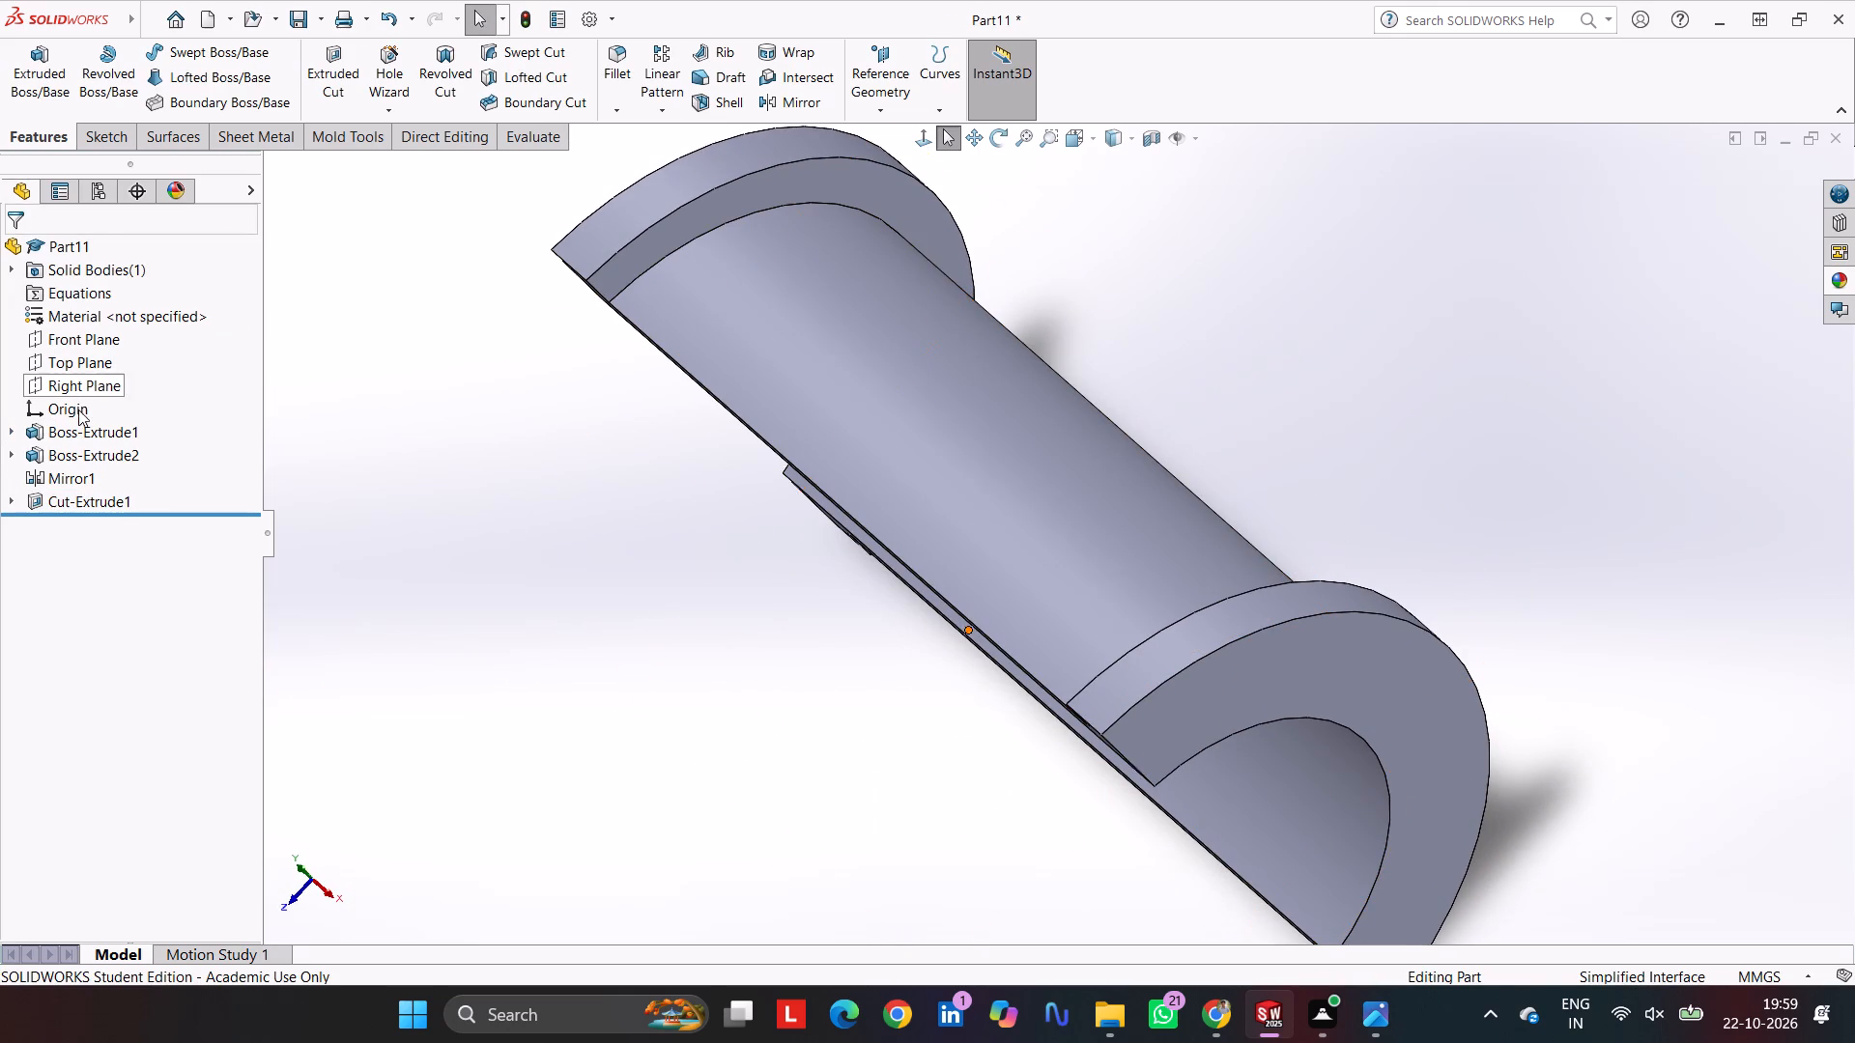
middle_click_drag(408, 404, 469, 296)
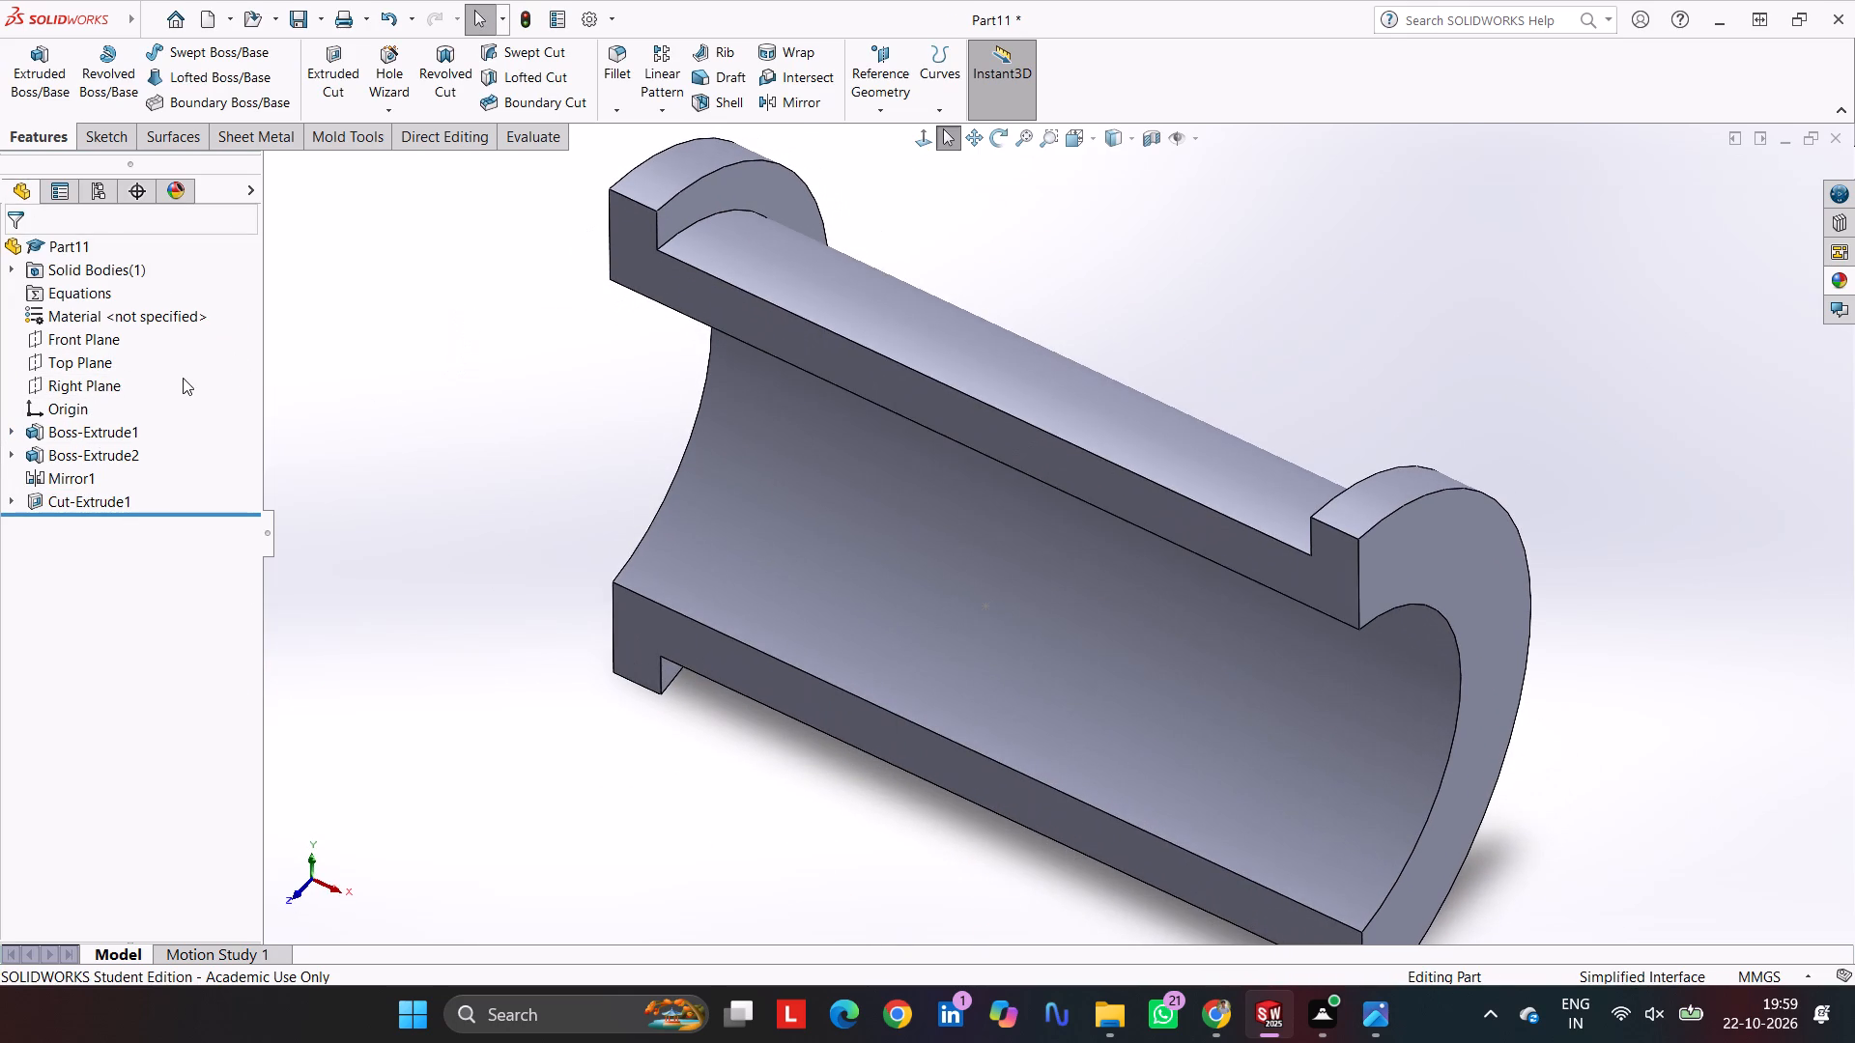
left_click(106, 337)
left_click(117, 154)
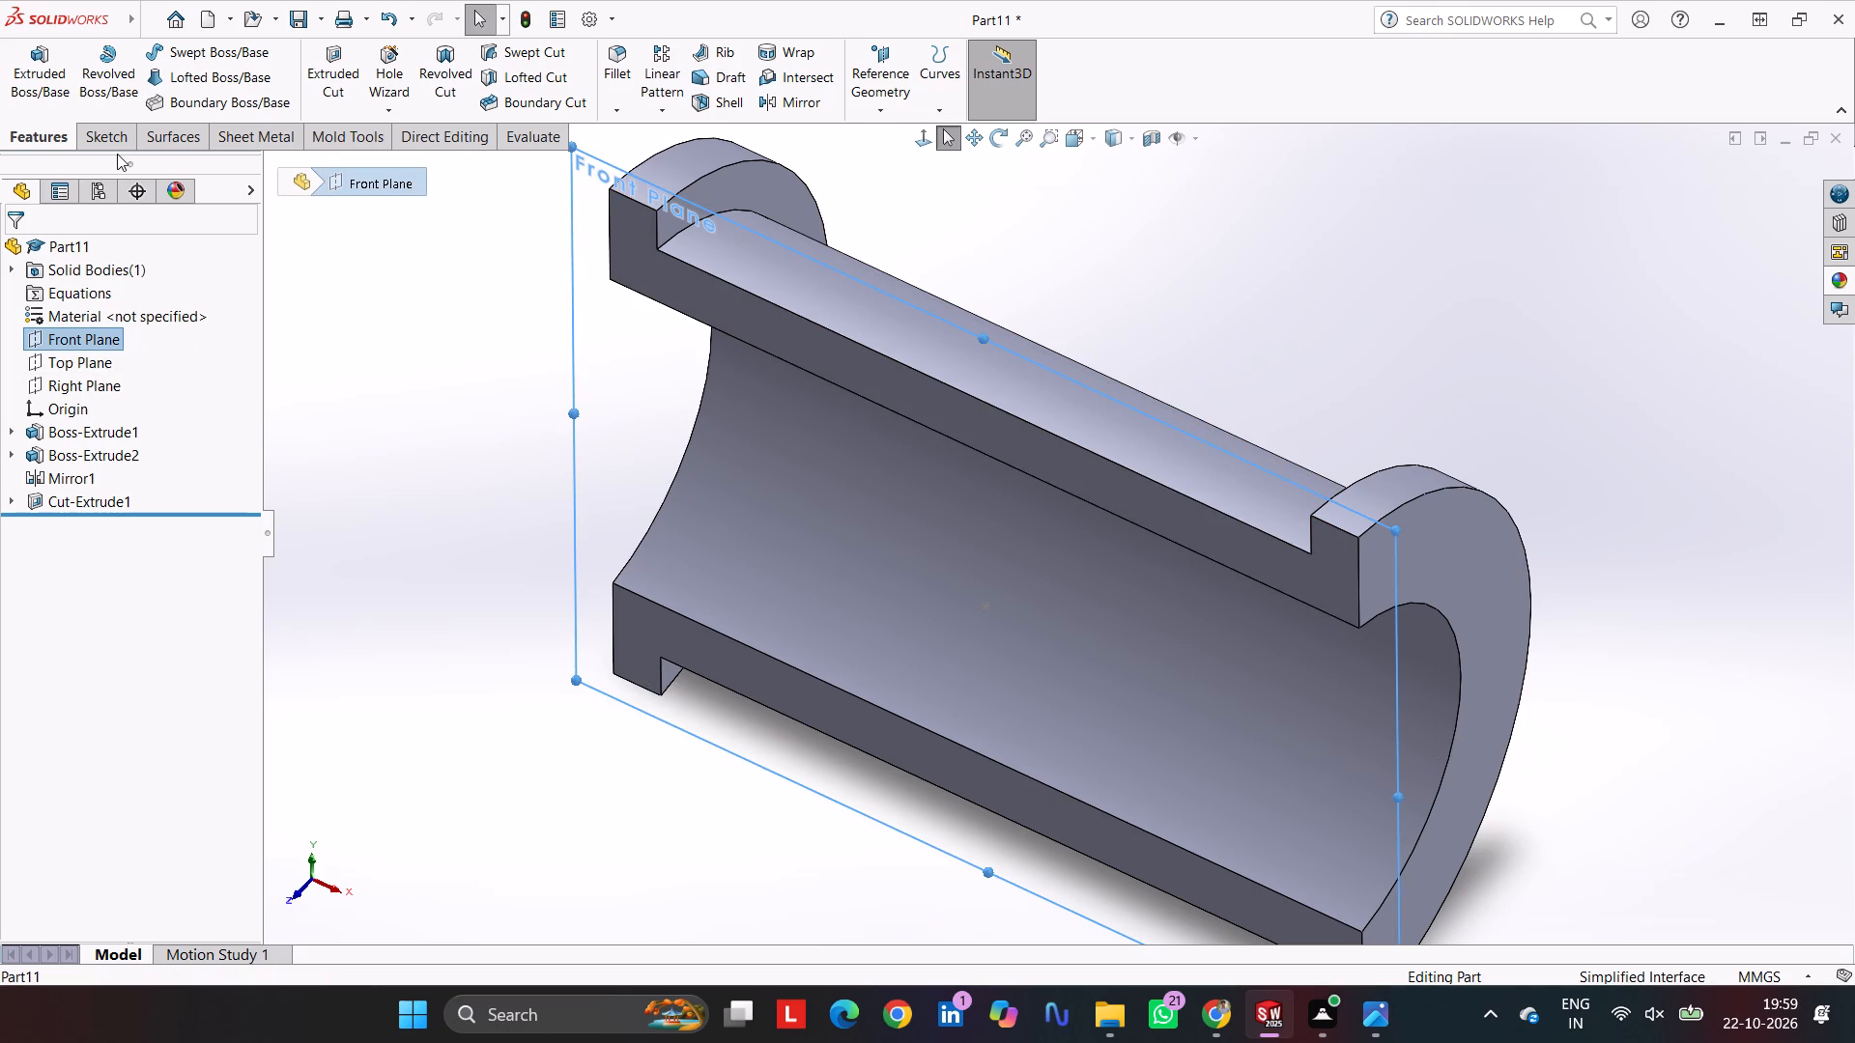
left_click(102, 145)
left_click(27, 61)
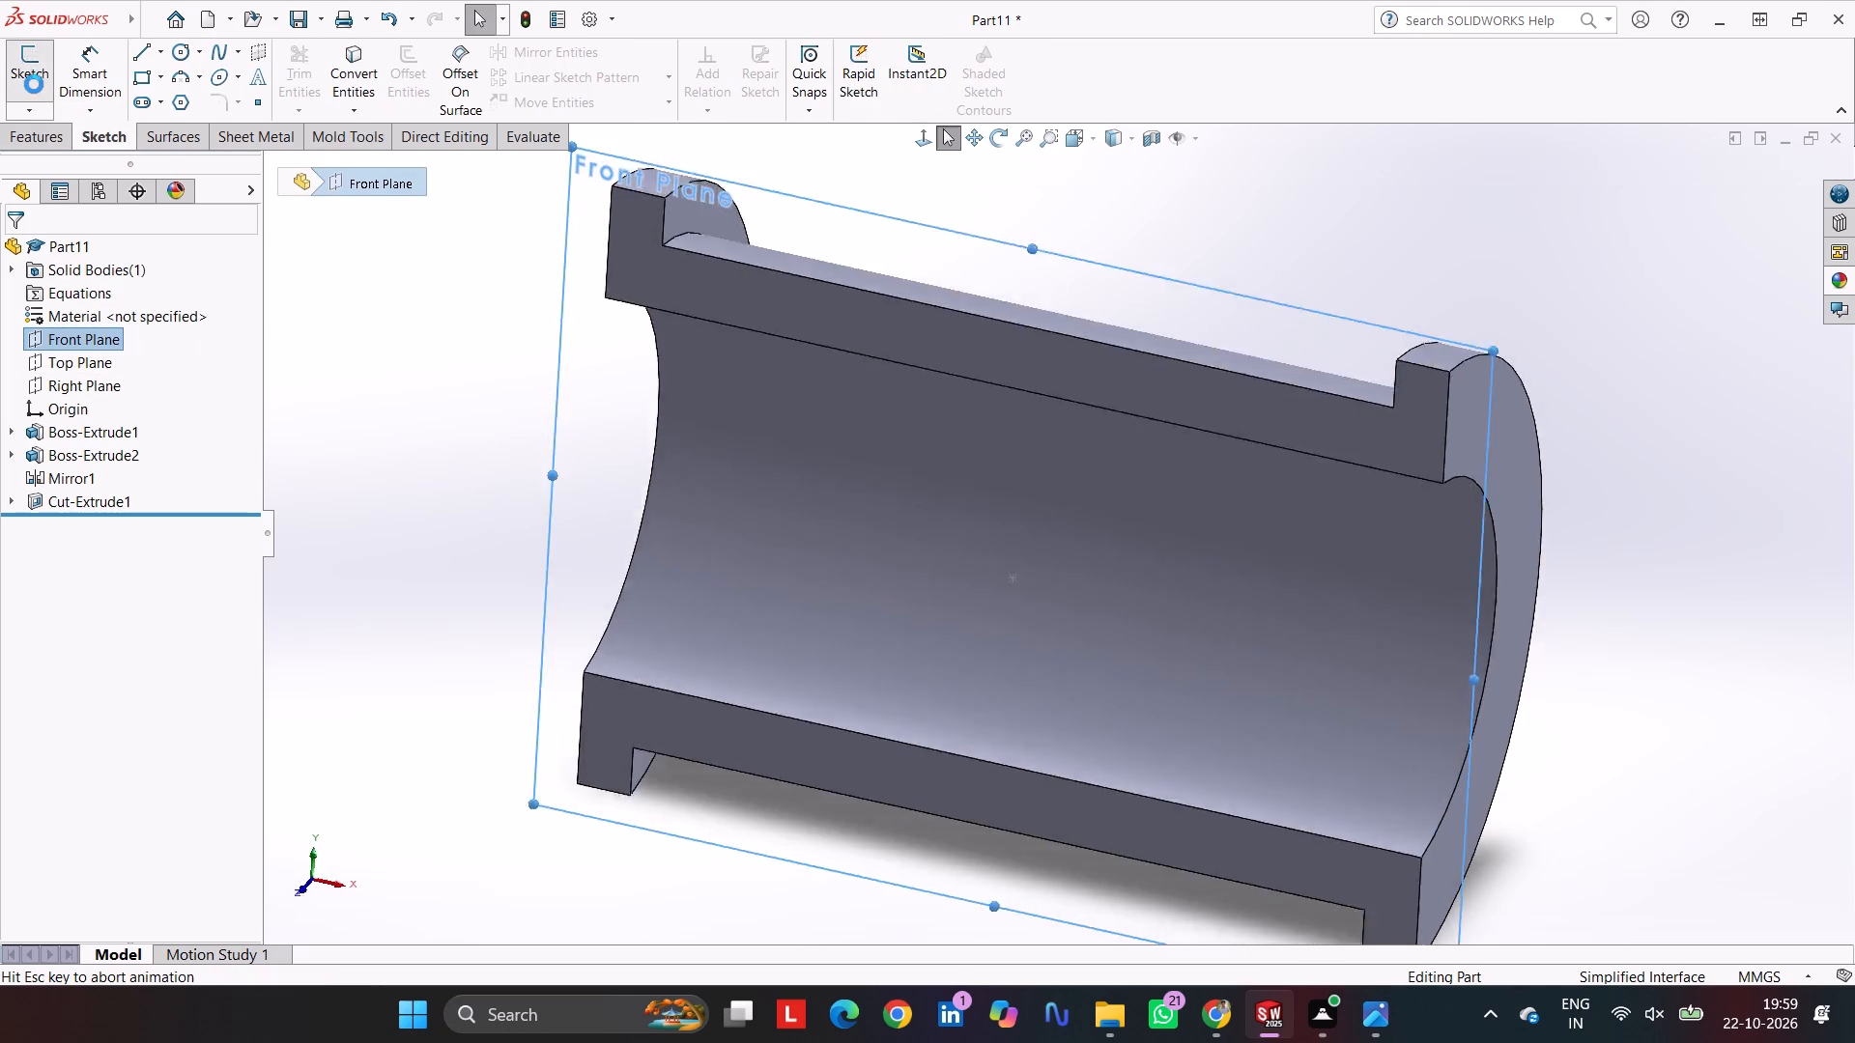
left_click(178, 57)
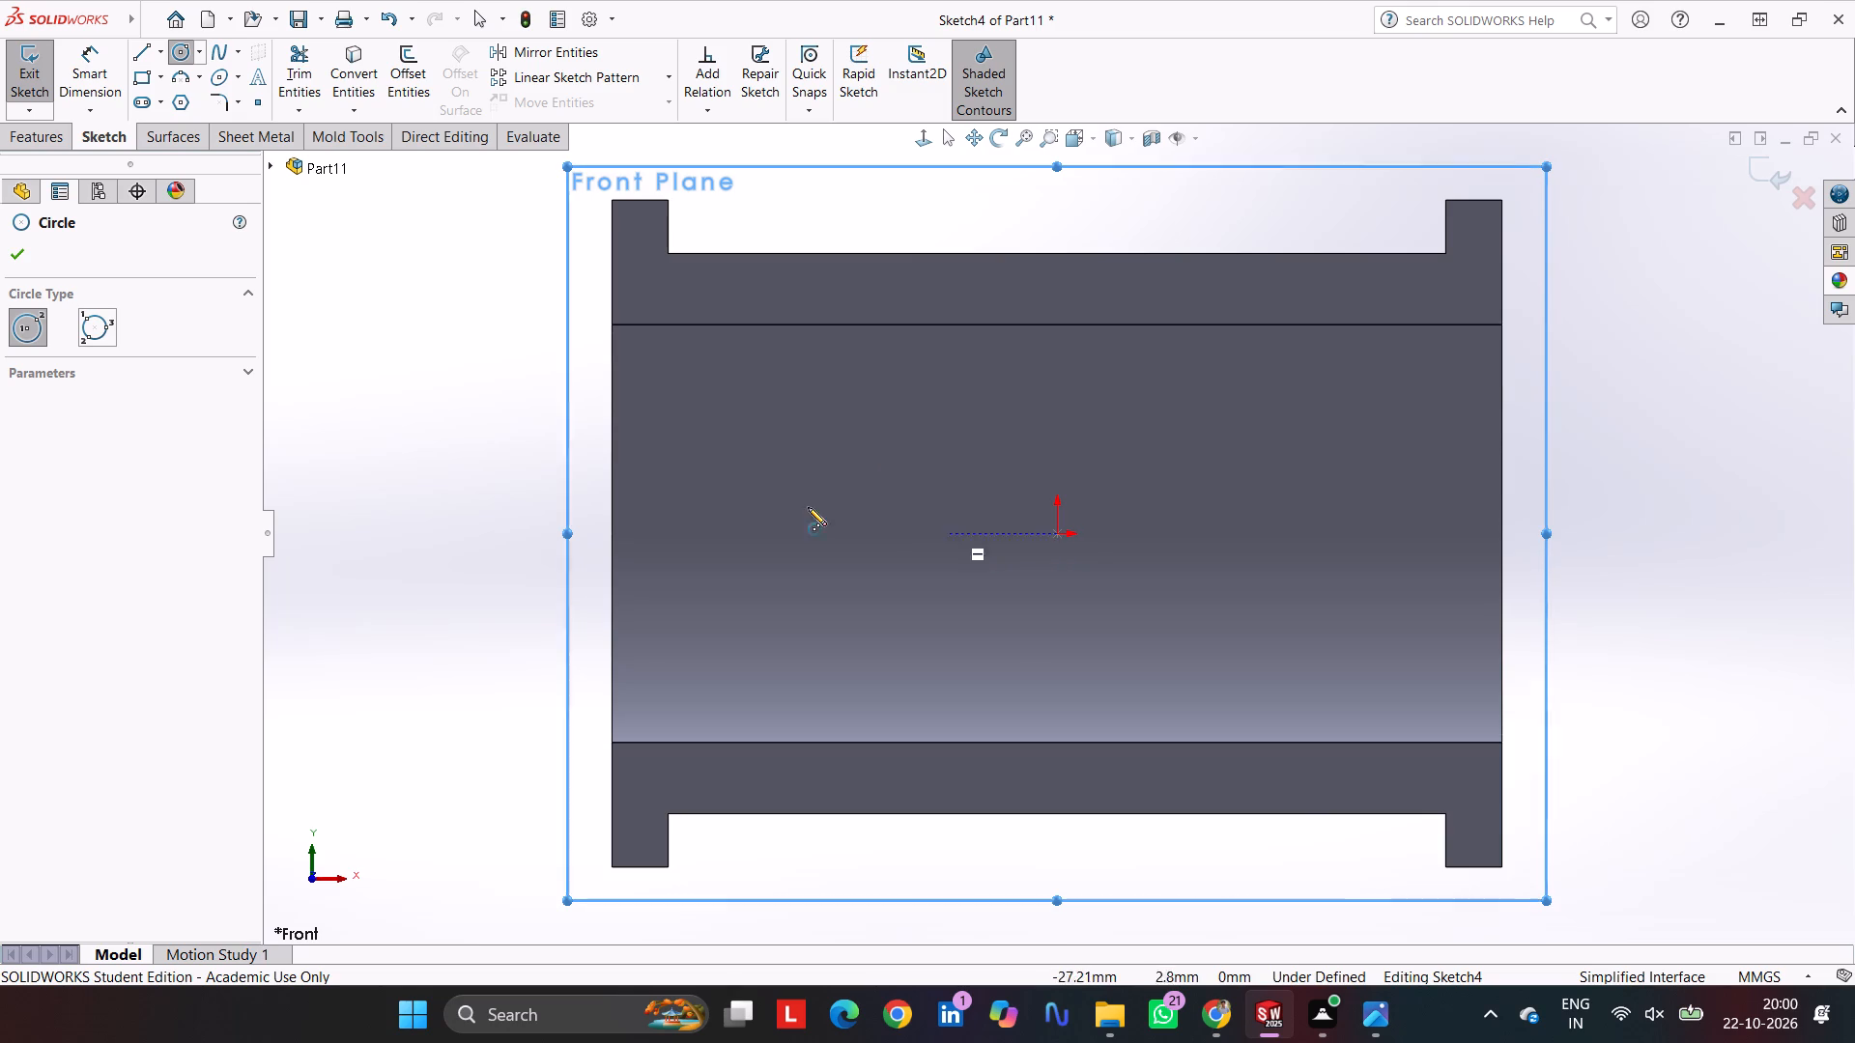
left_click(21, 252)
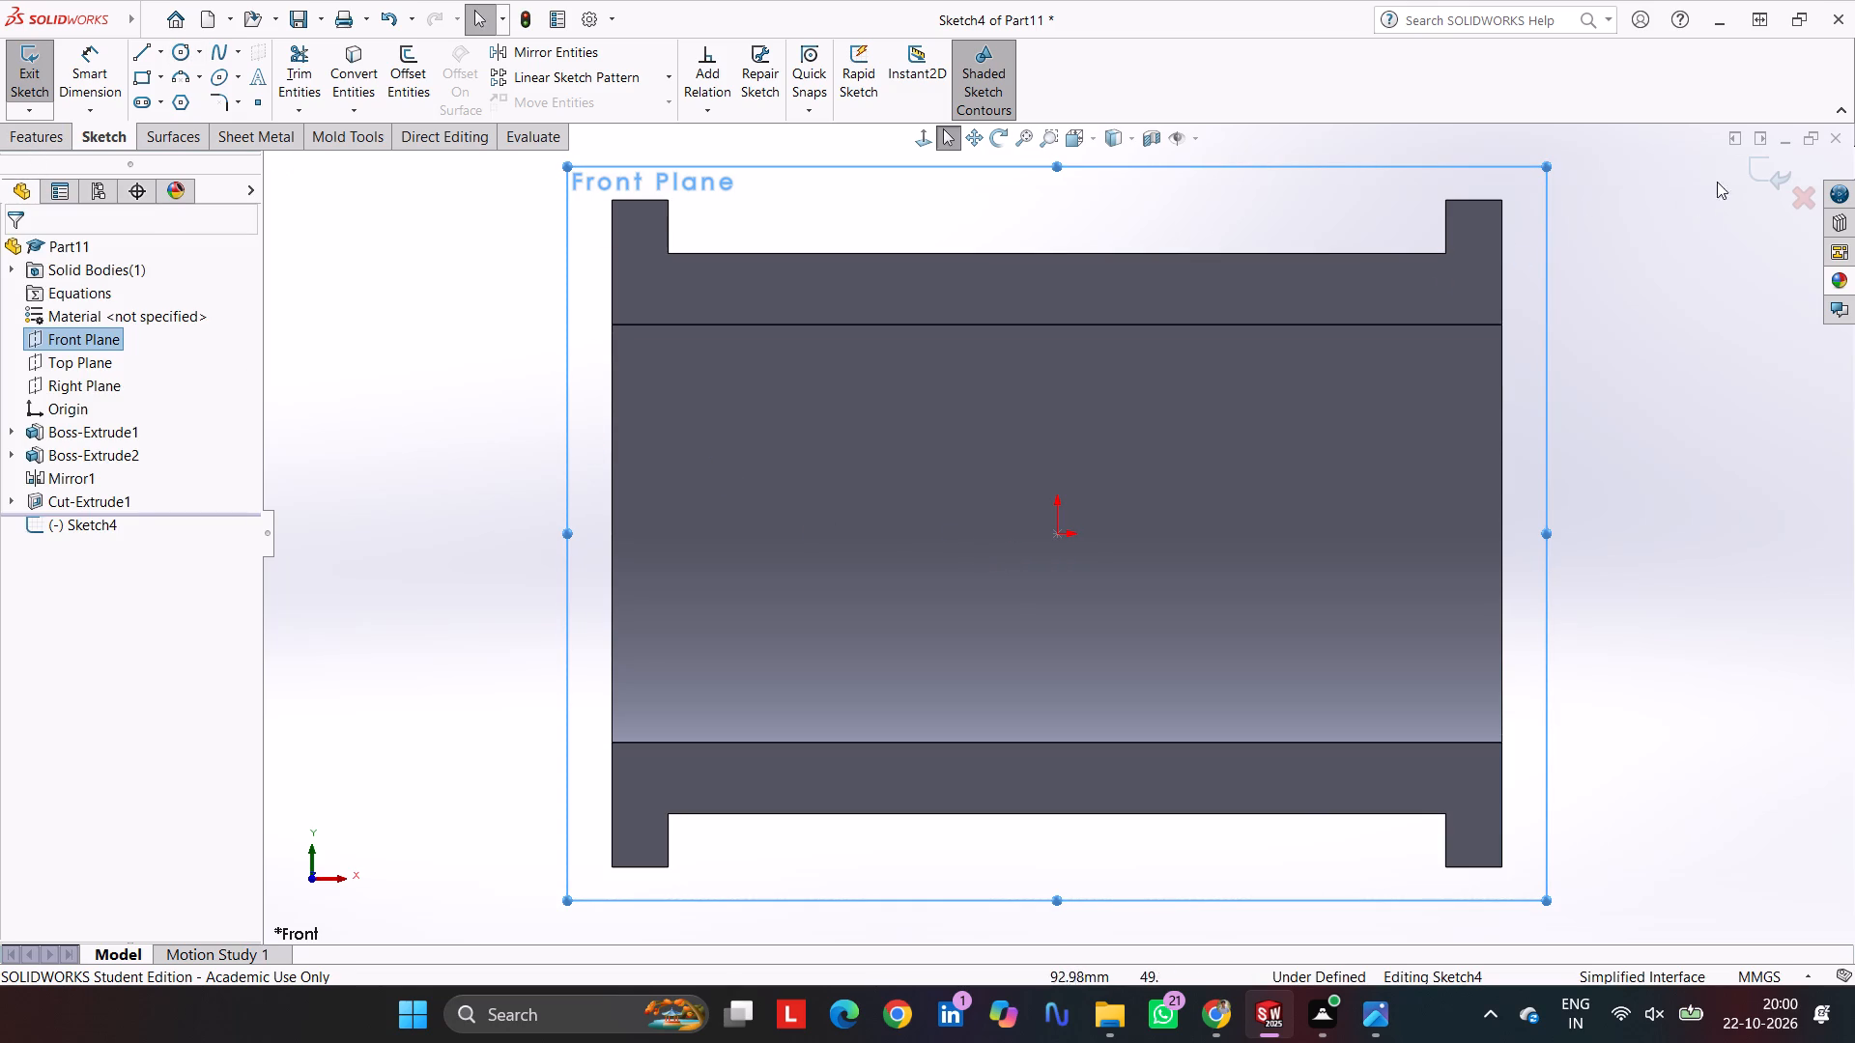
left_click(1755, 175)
Create a reference plane offset 38 mm from the Front Plane, with the offset flipped toward the body's curved outer side.
middle_click_drag(1303, 192, 1312, 592)
scroll(1160, 563, "up", 2)
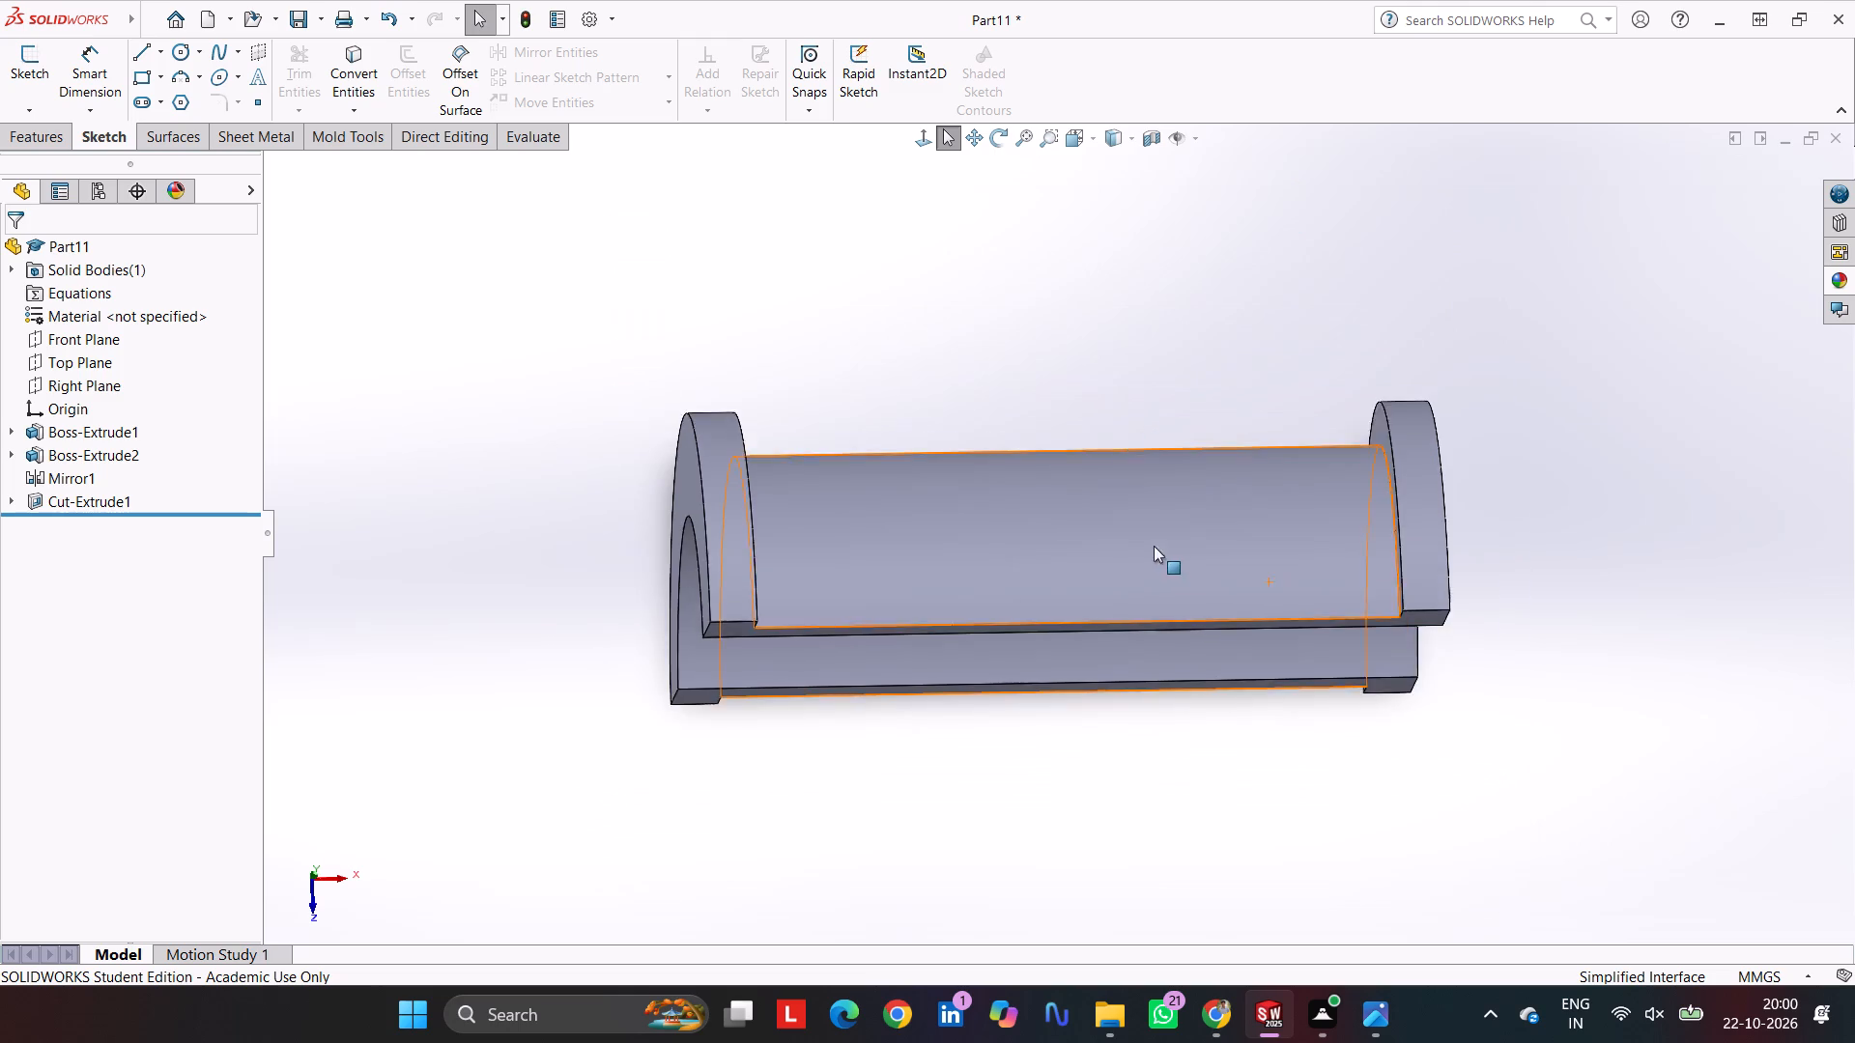
left_click(21, 132)
left_click(873, 115)
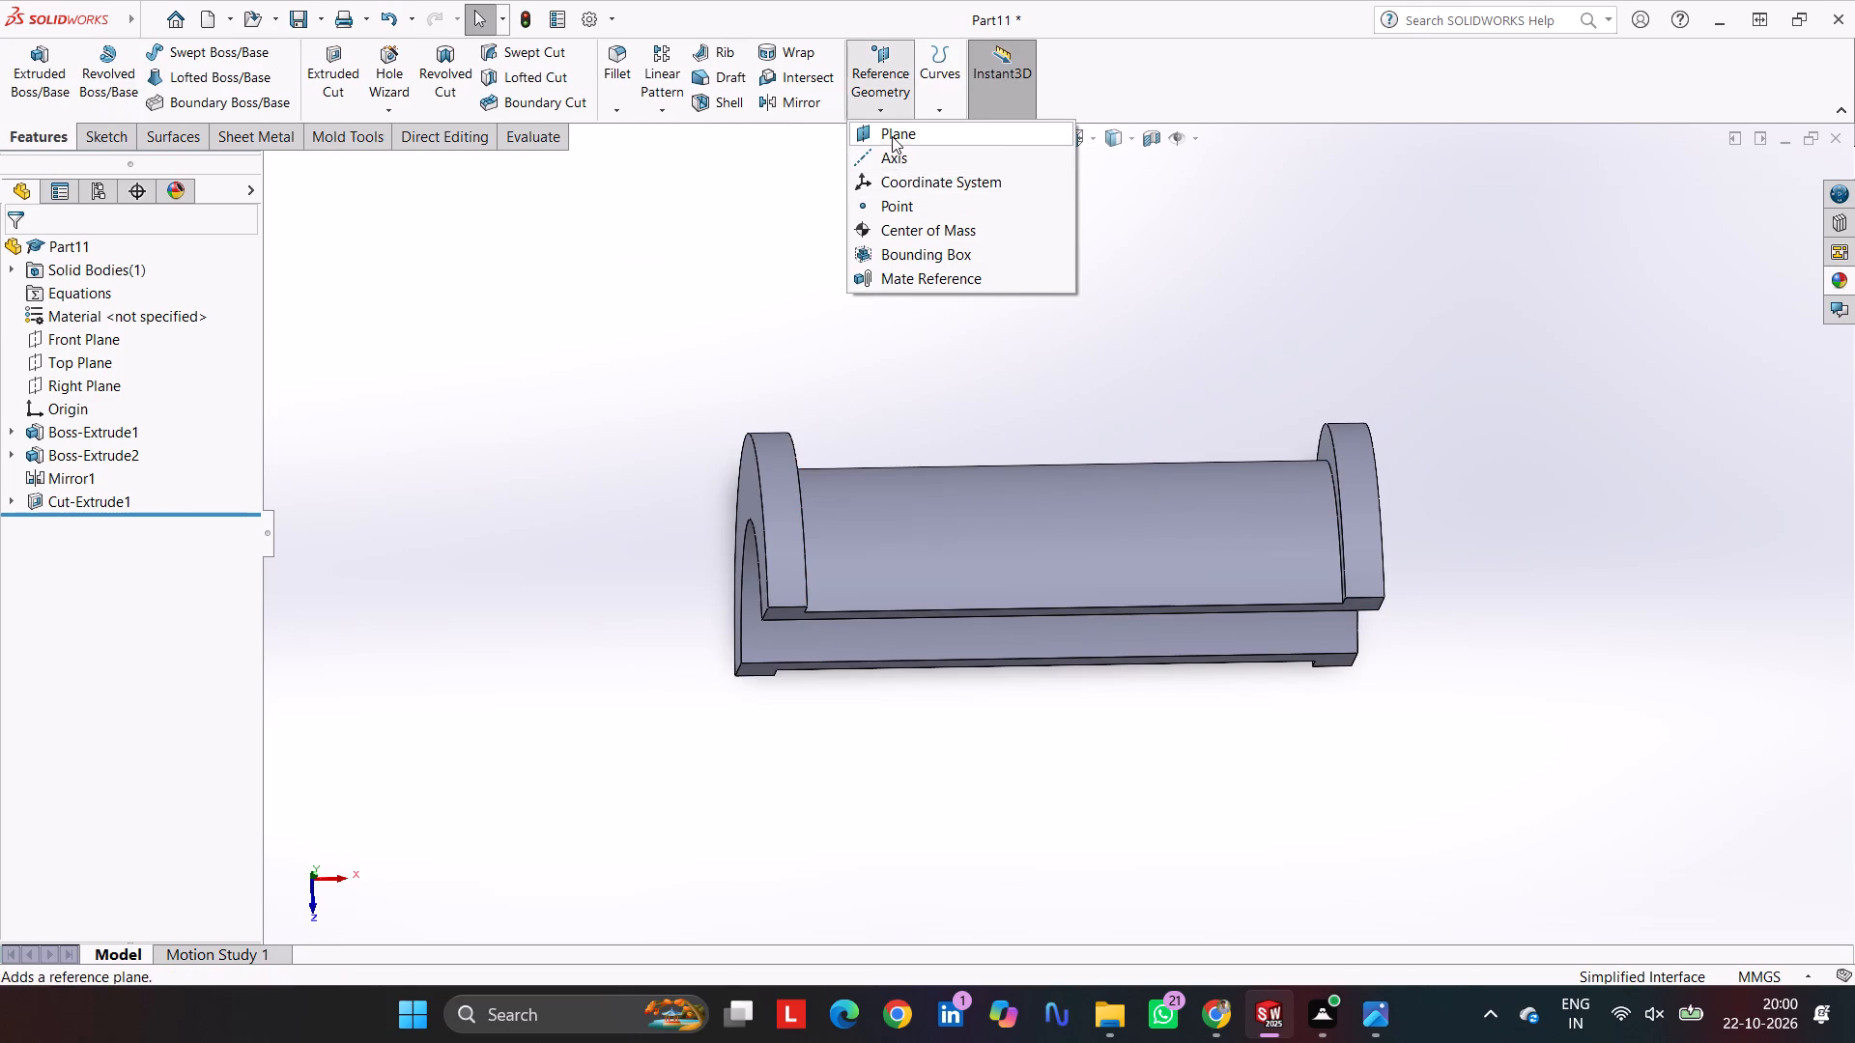
left_click(892, 136)
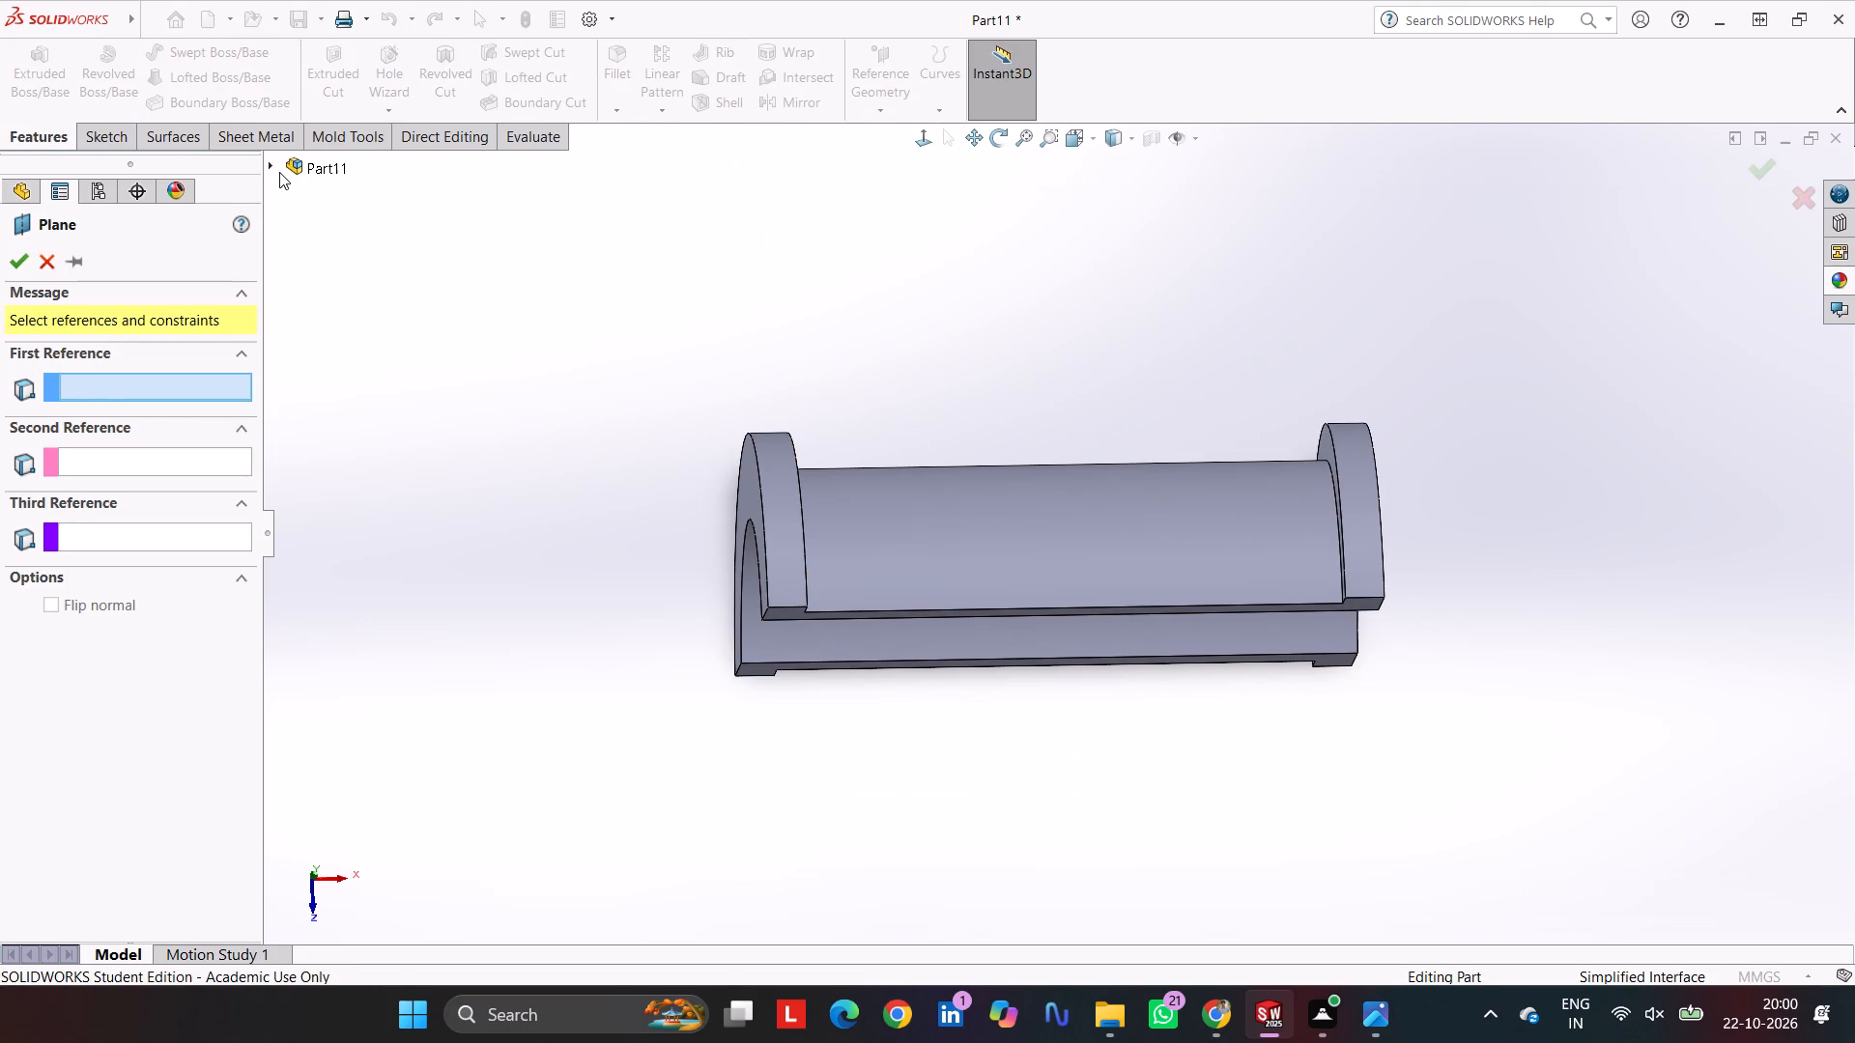
left_click(279, 172)
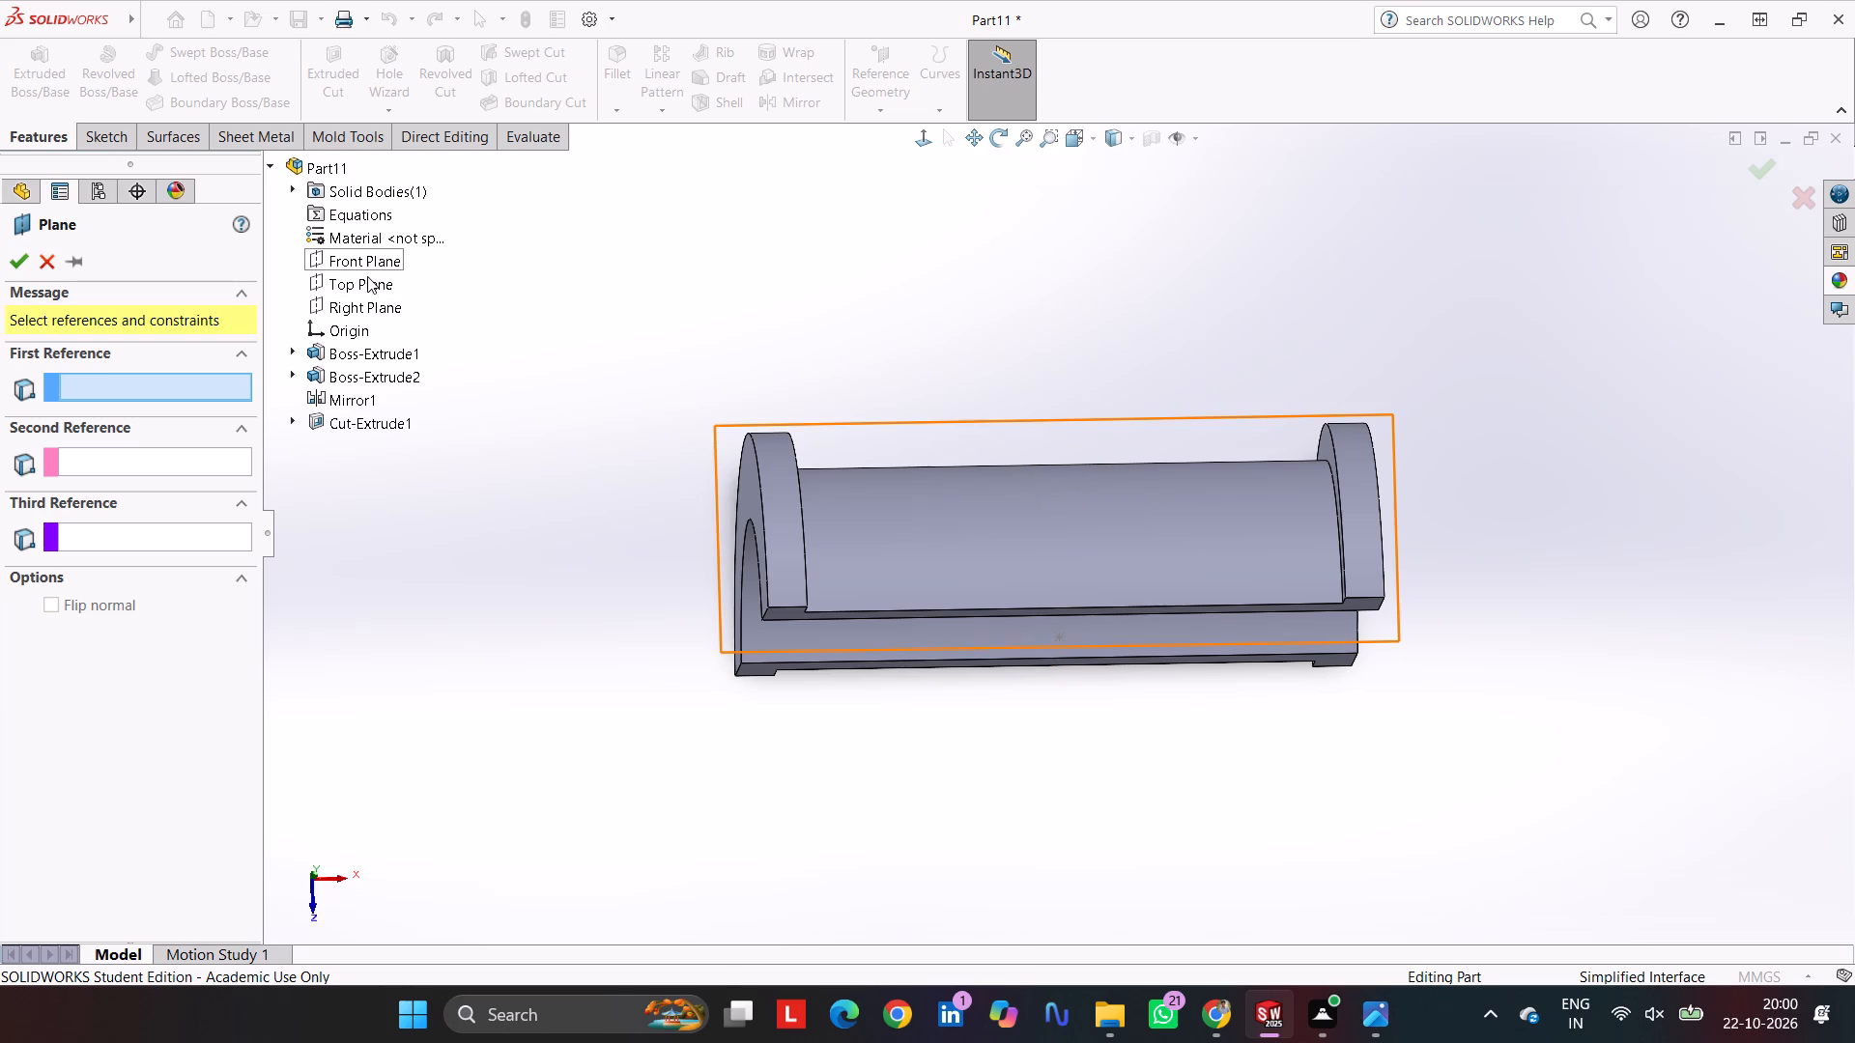
left_click(369, 266)
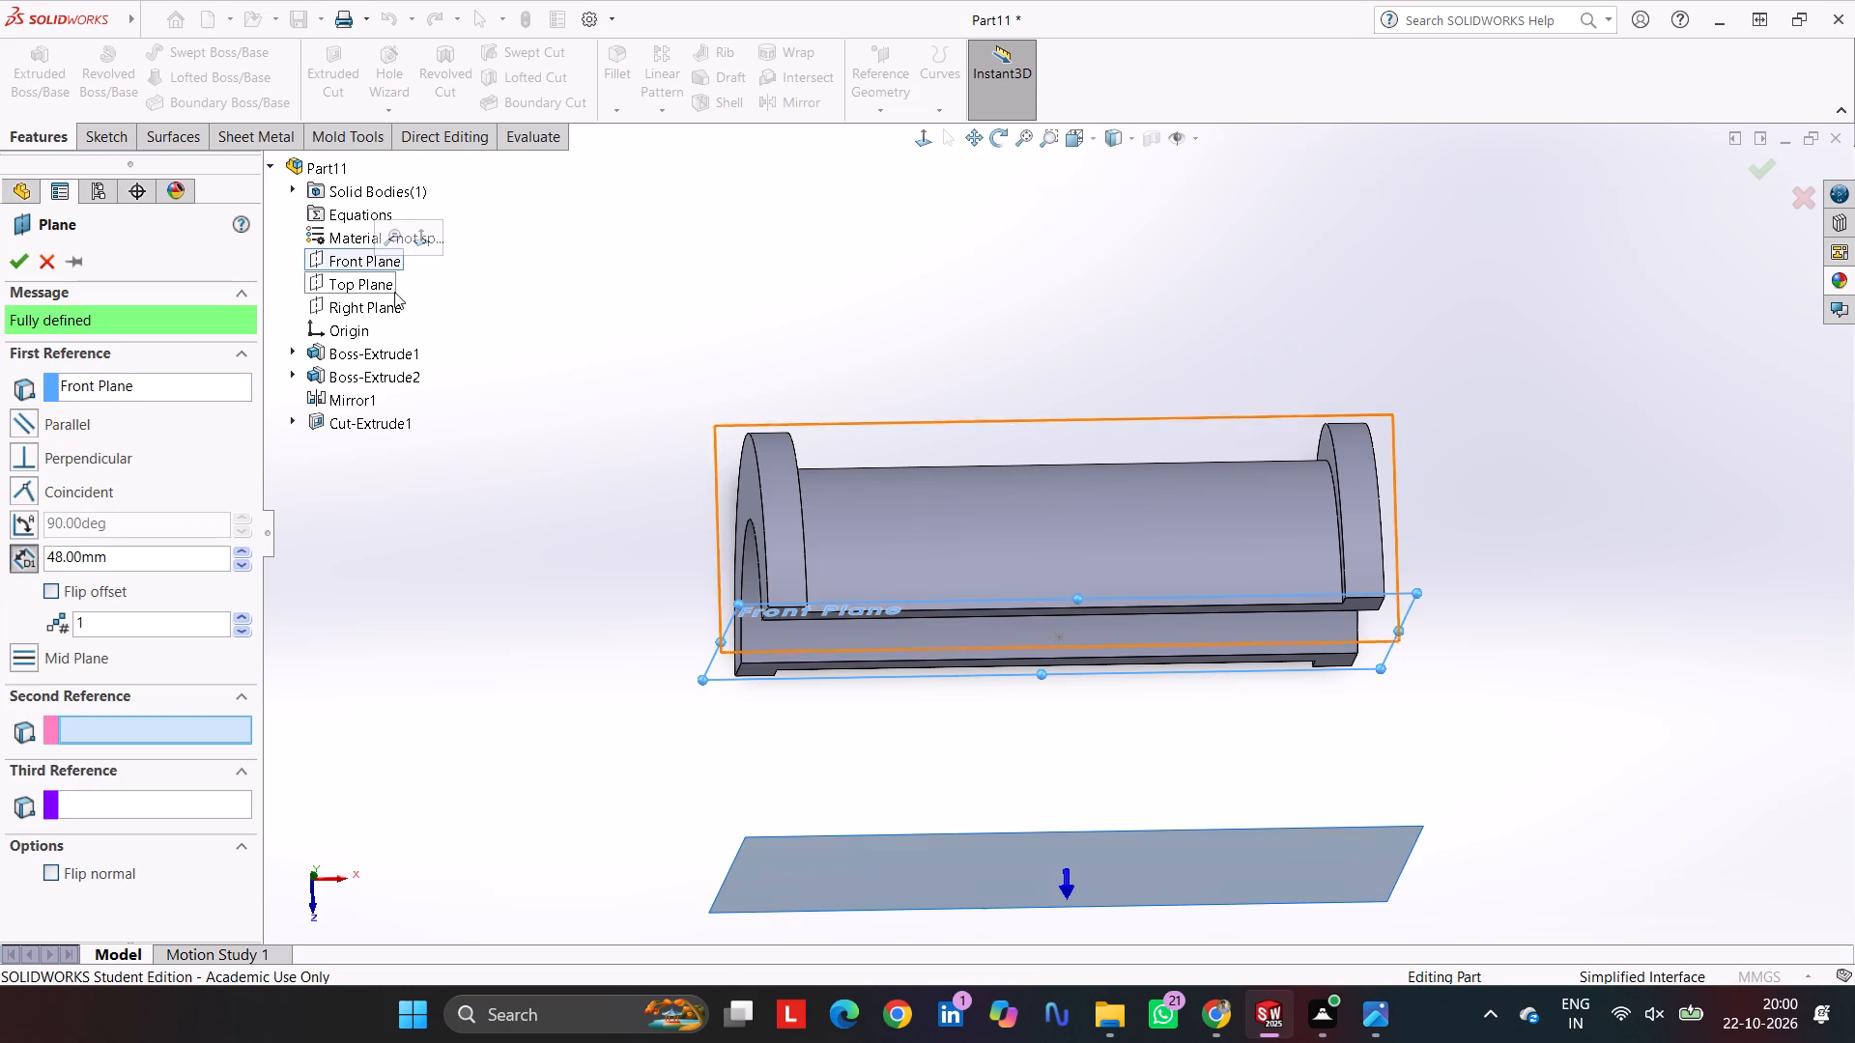
left_click(52, 586)
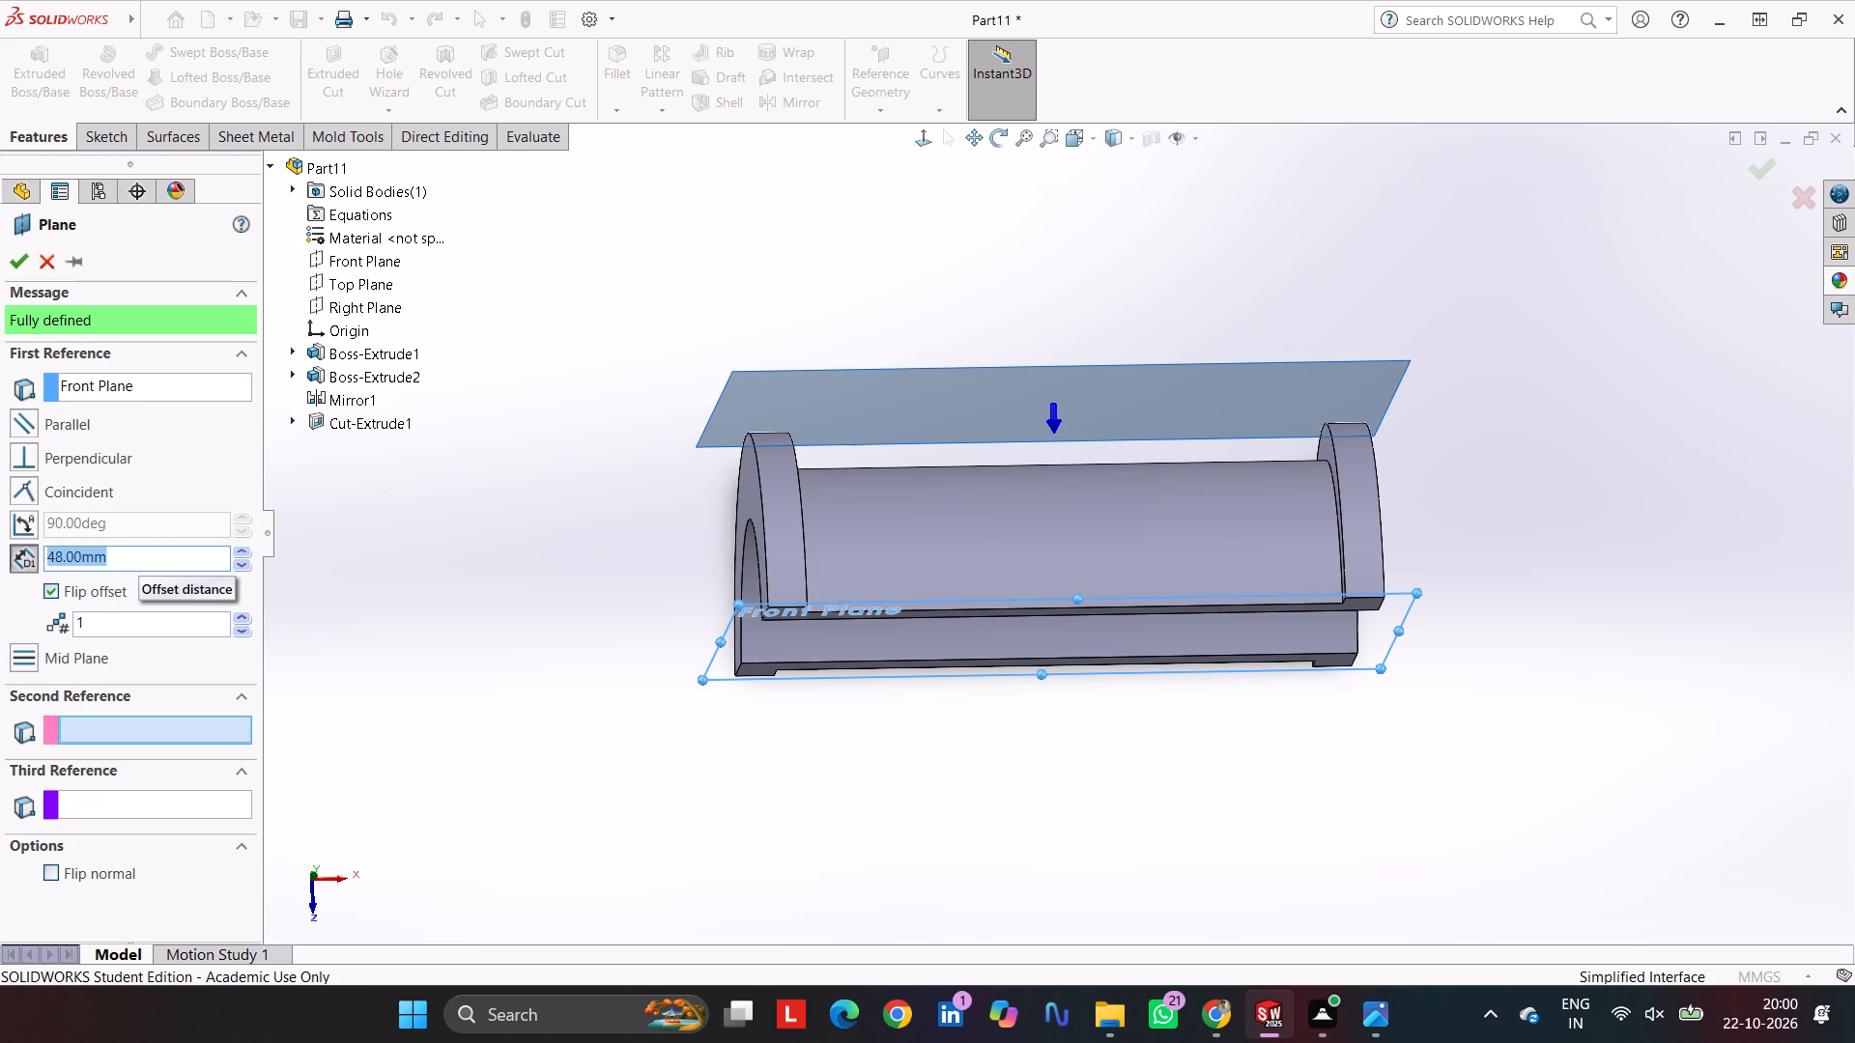
type("38")
key("Return")
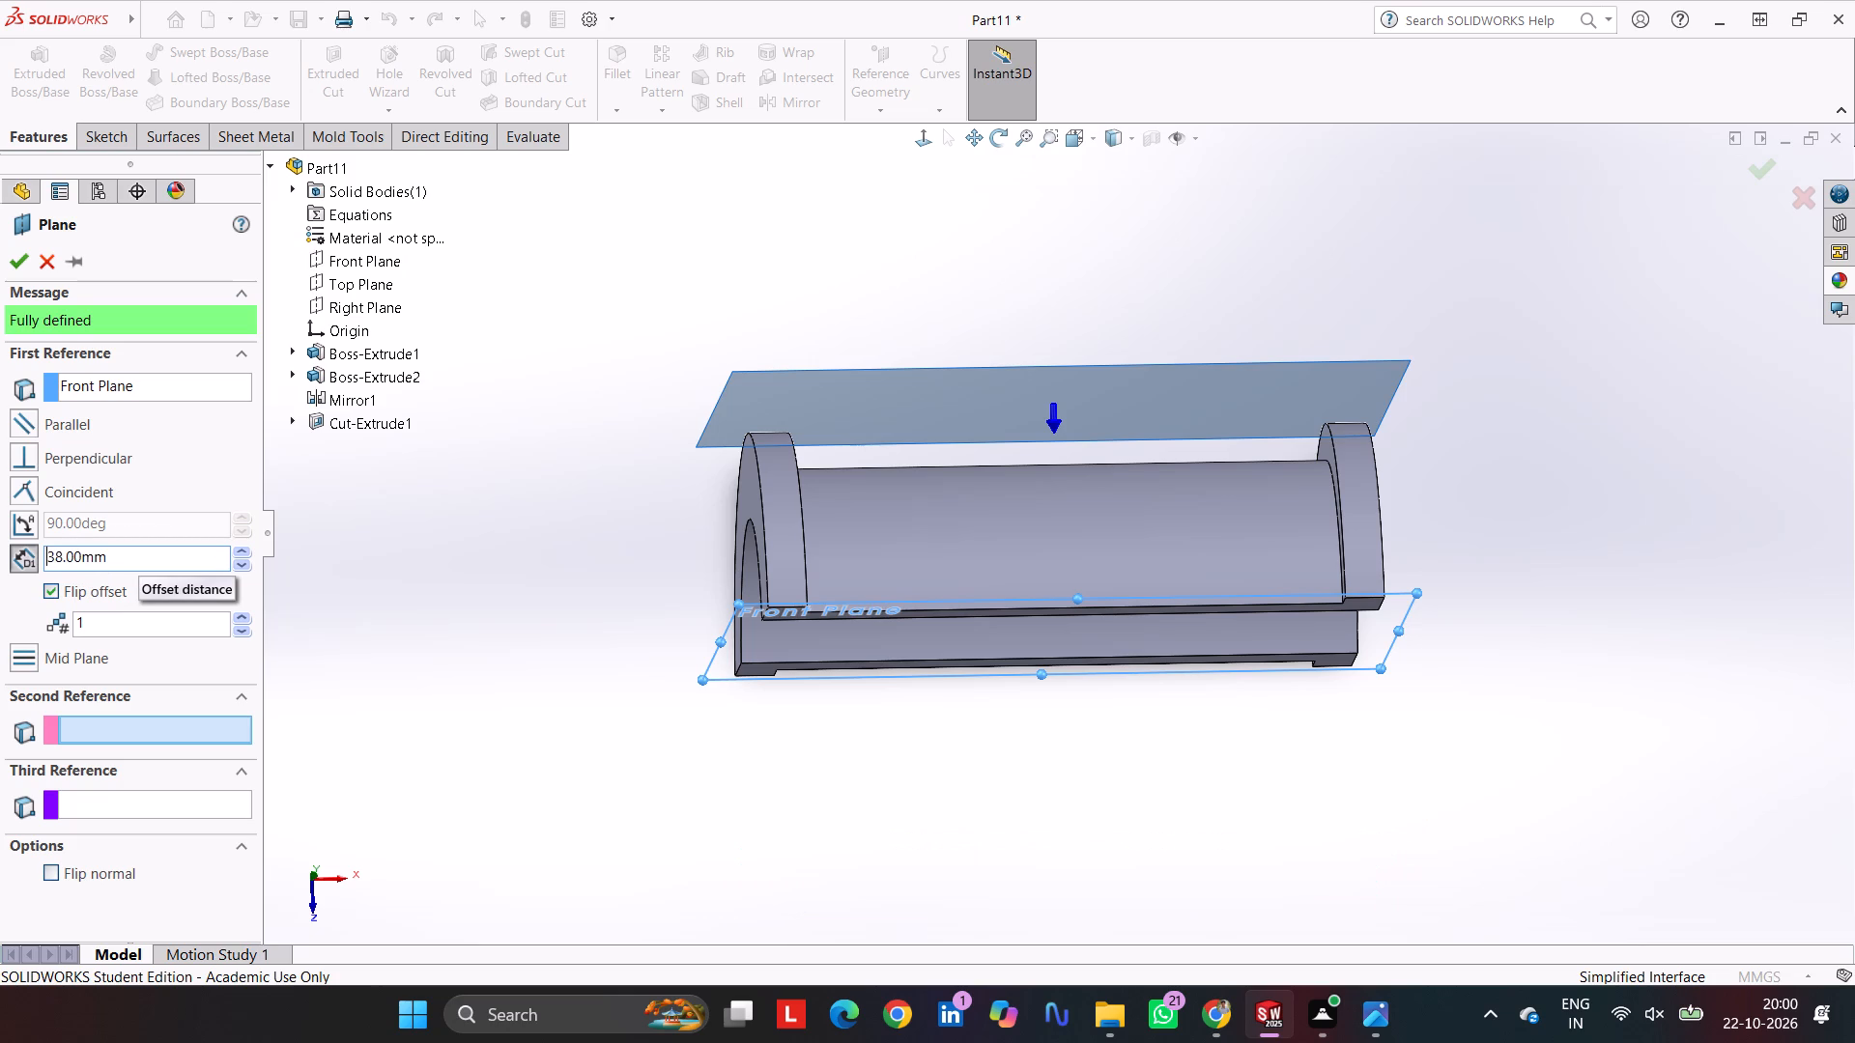
key("Return")
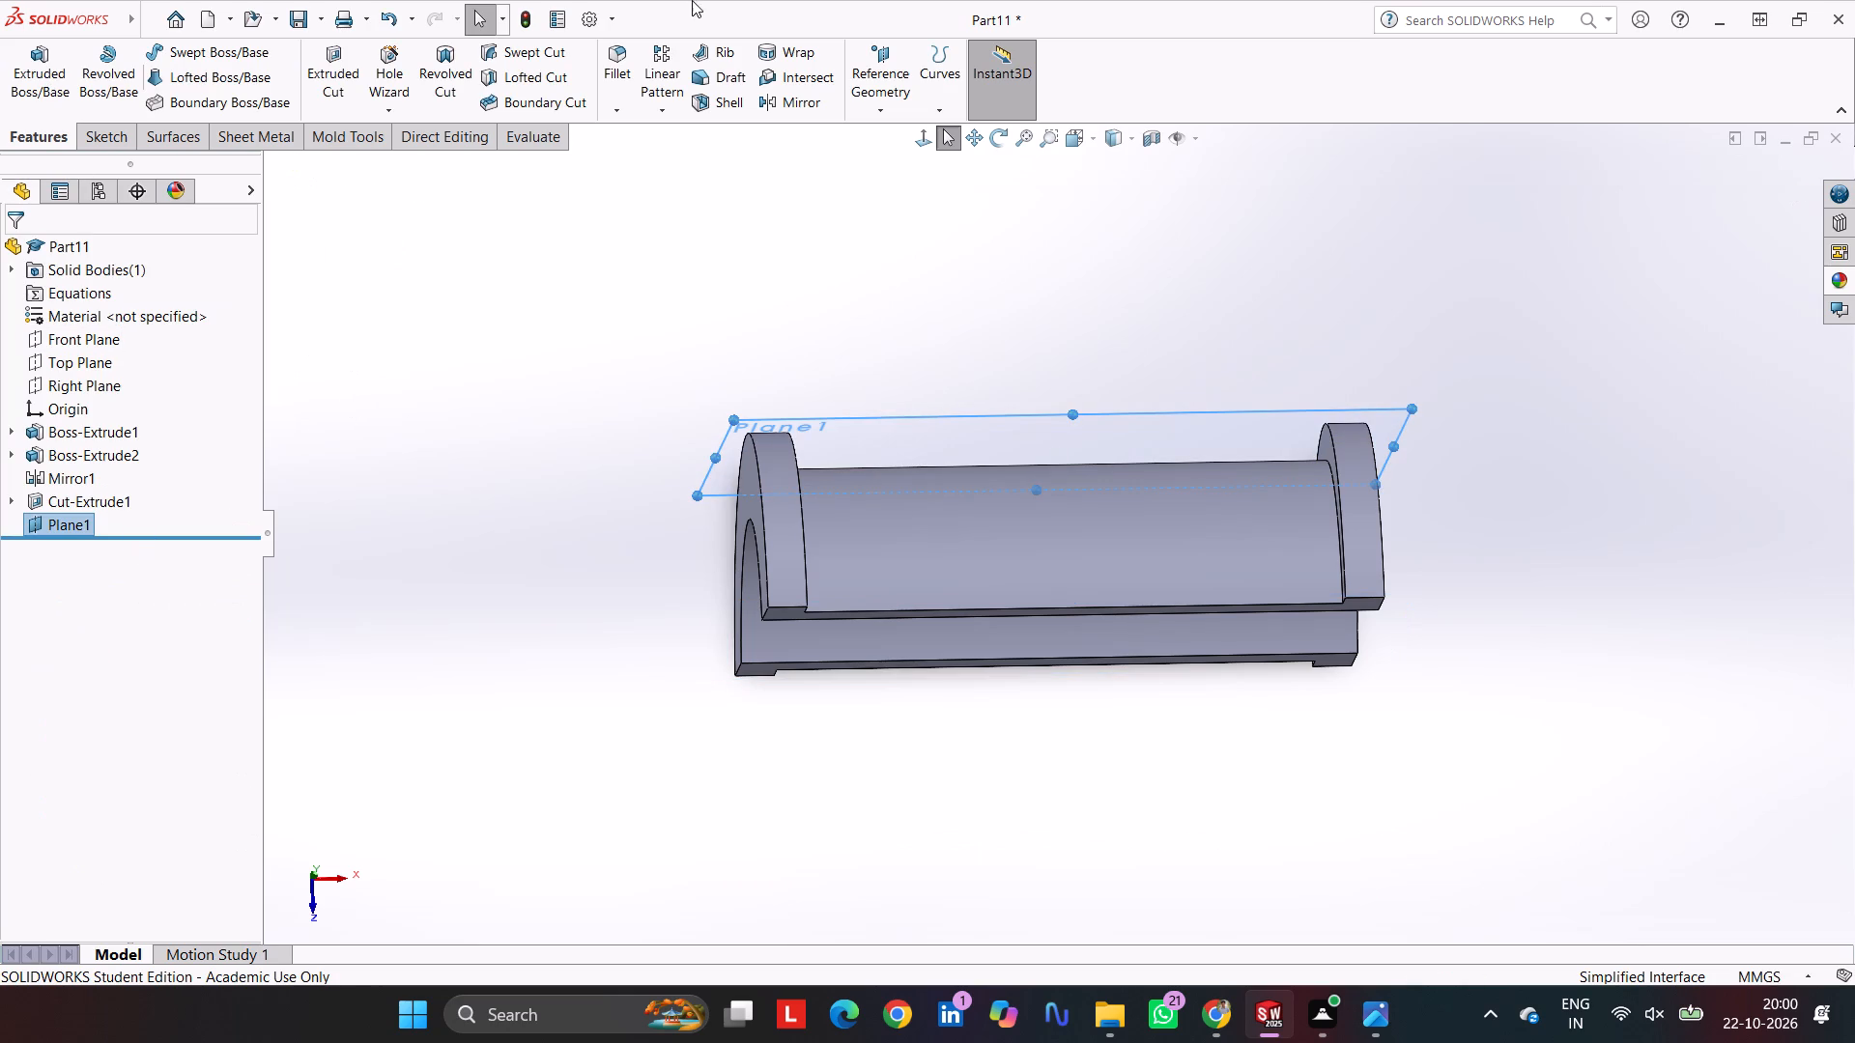
Open a sketch on the new offset plane and draw a circle about 24.6 mm in diameter centred on the origin.
left_click(128, 141)
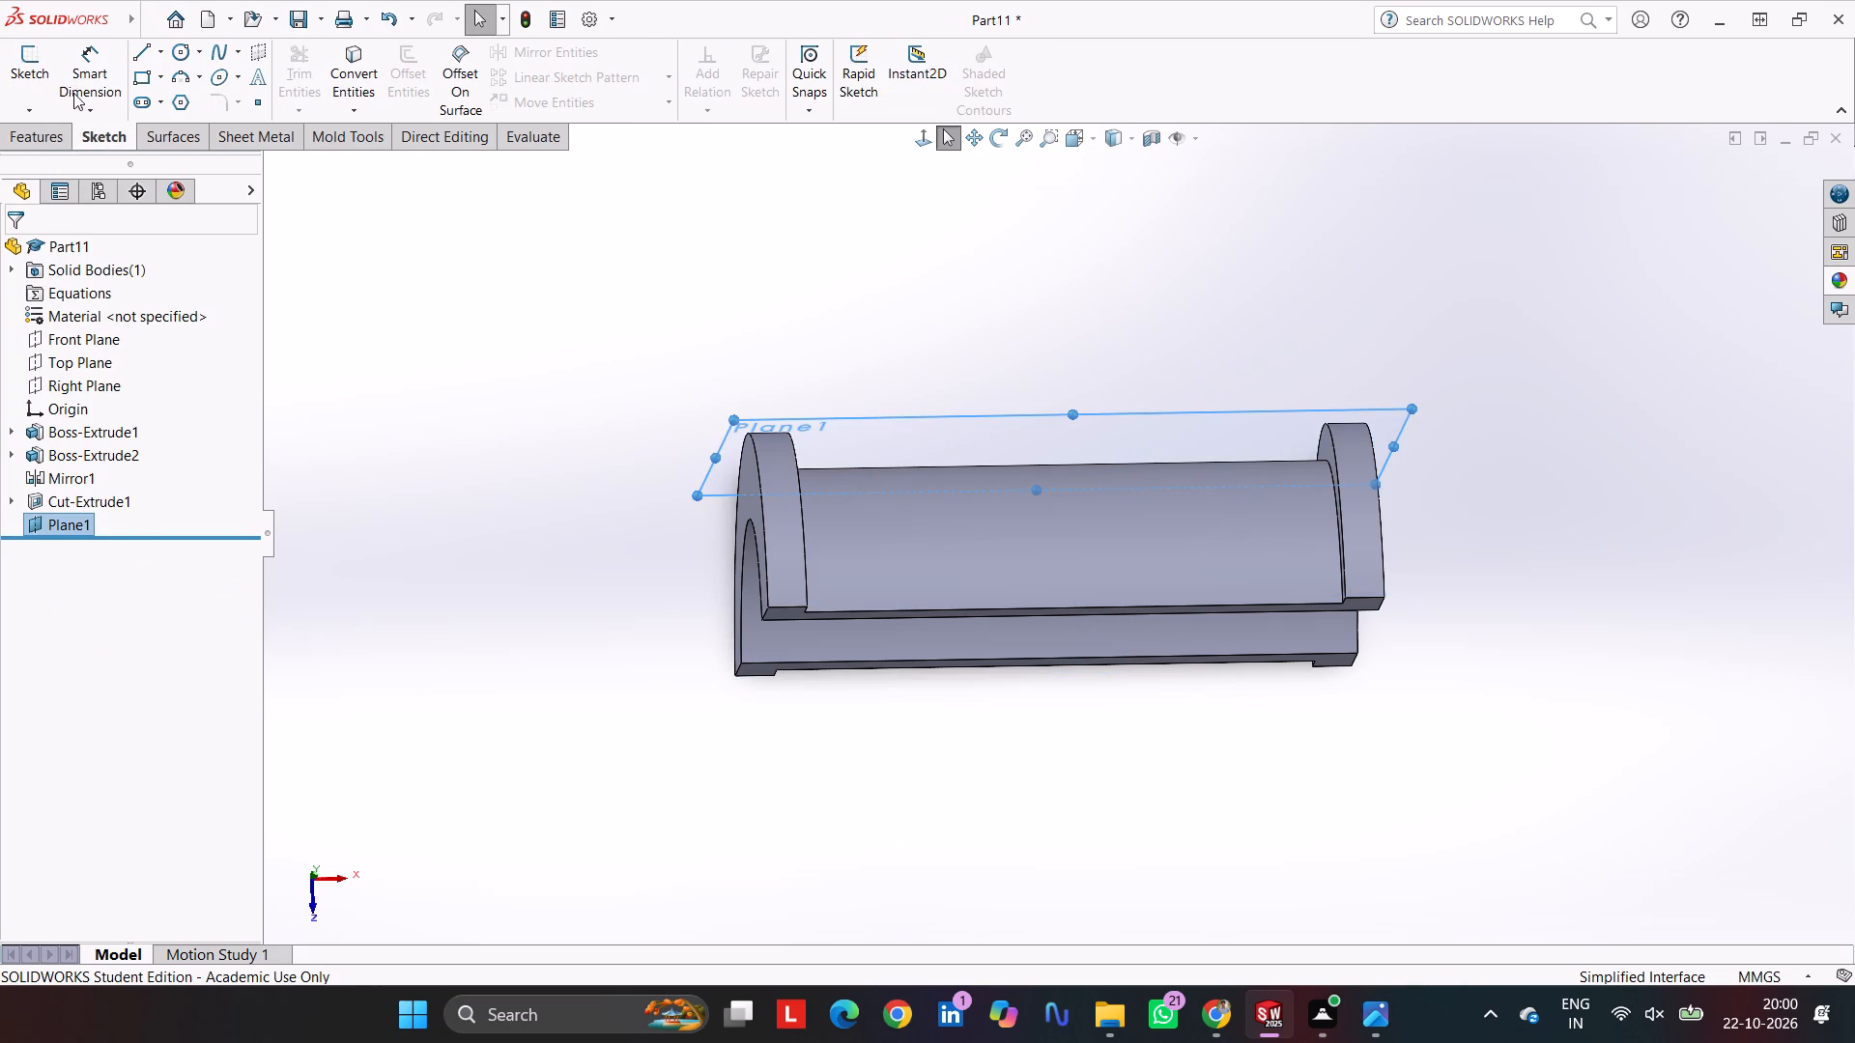
left_click(39, 70)
left_click(184, 61)
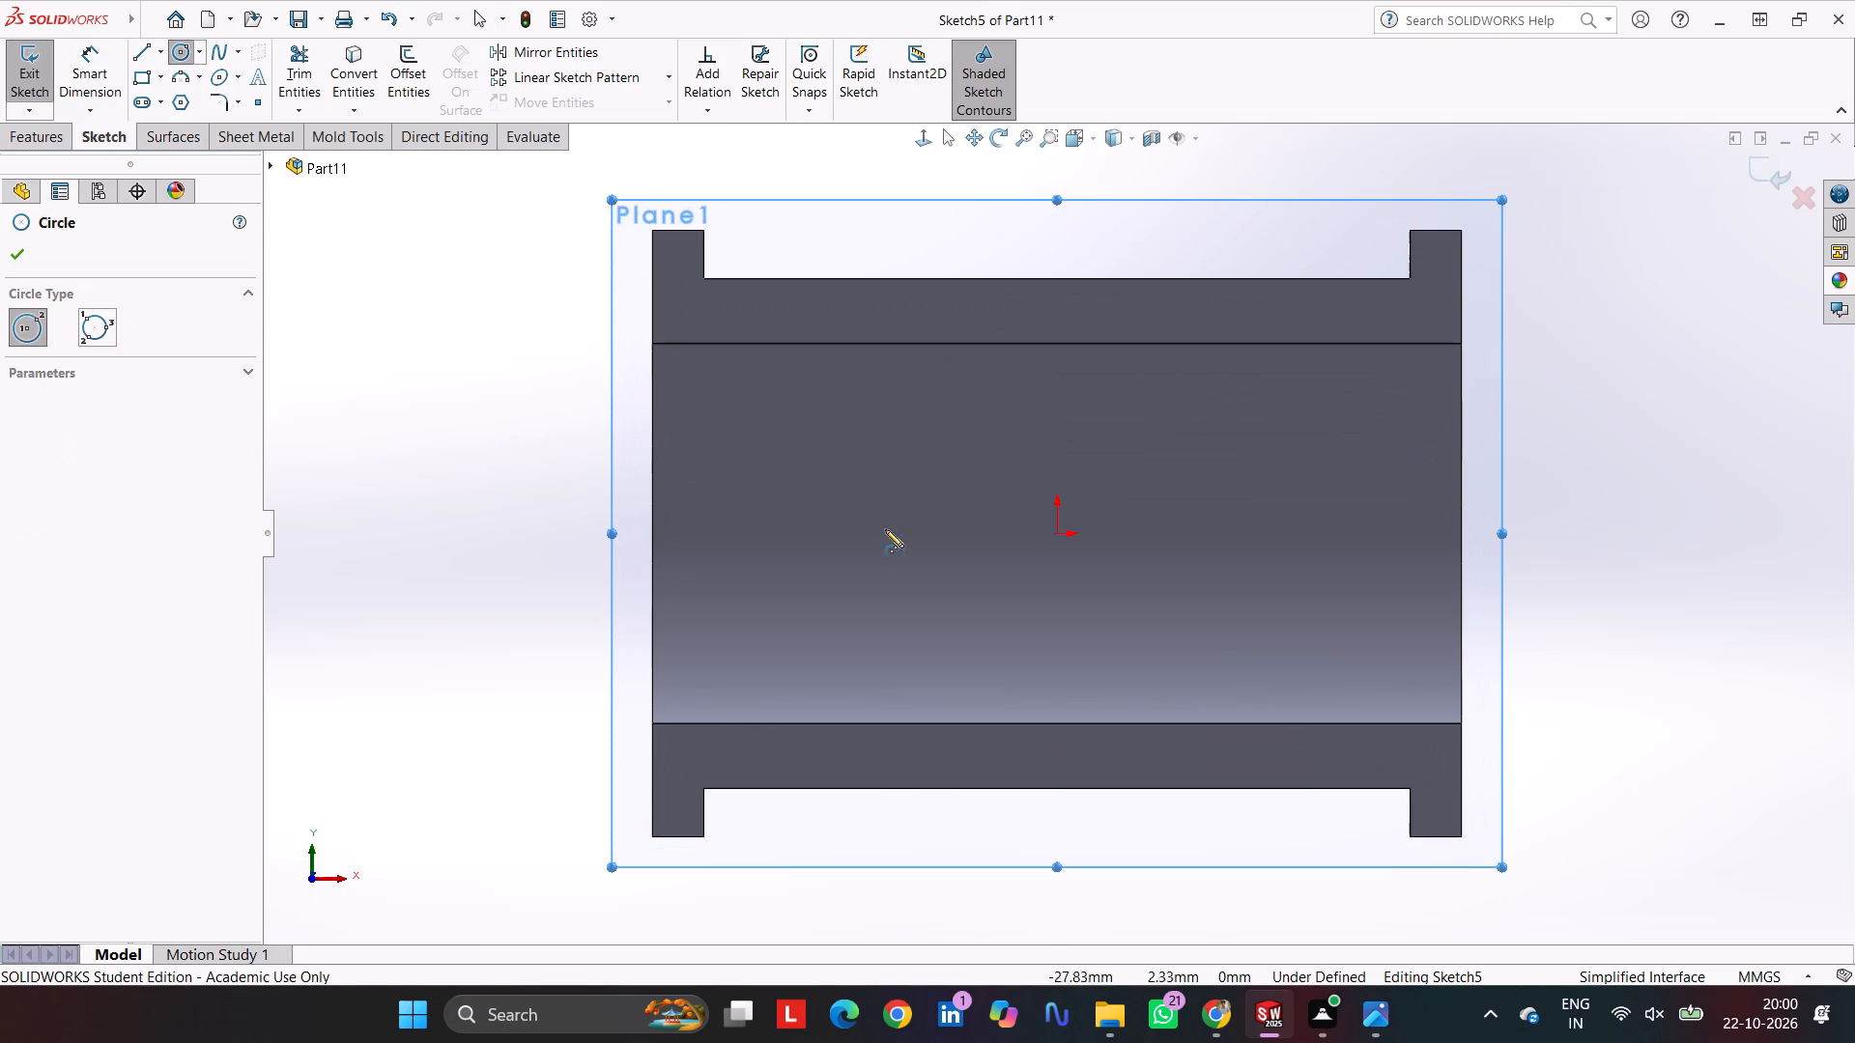
left_click_drag(1059, 530, 1040, 535)
left_click_drag(980, 550, 943, 555)
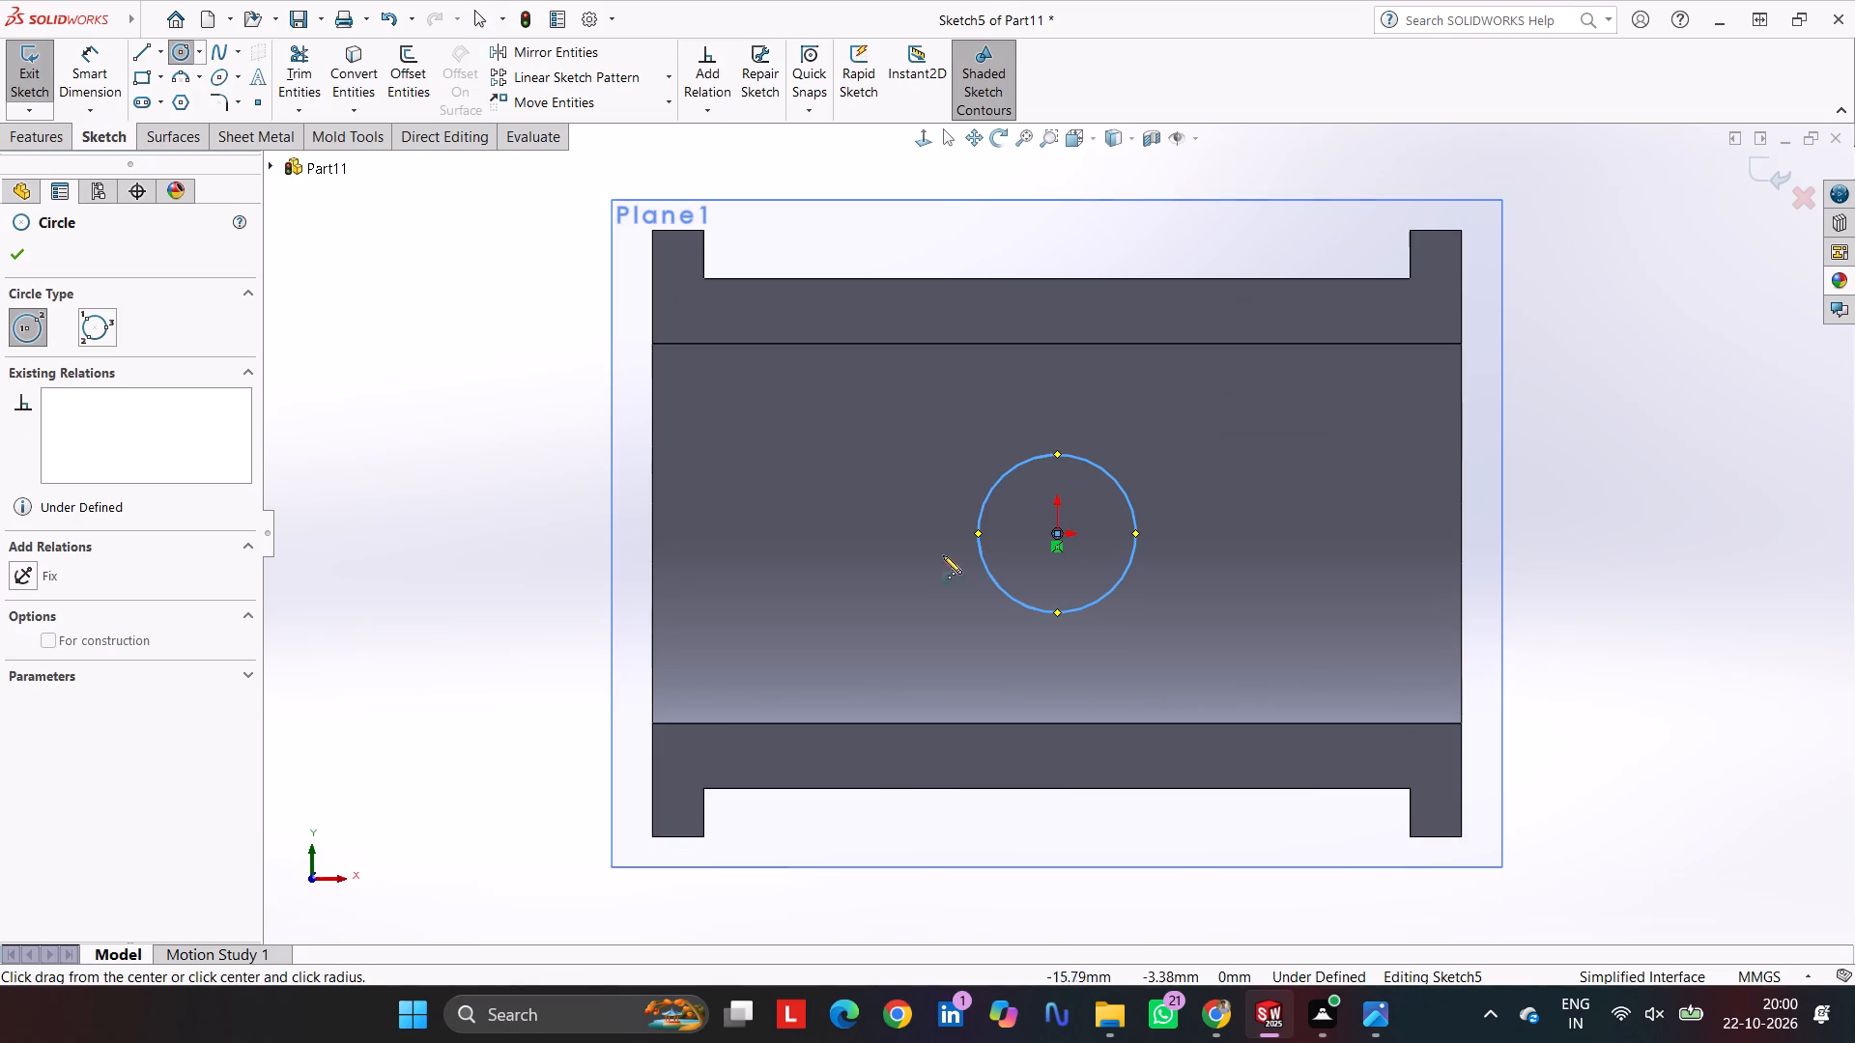
left_click_drag(943, 555, 956, 555)
Dimension the circle with a diameter of 16 mm.
left_click(95, 42)
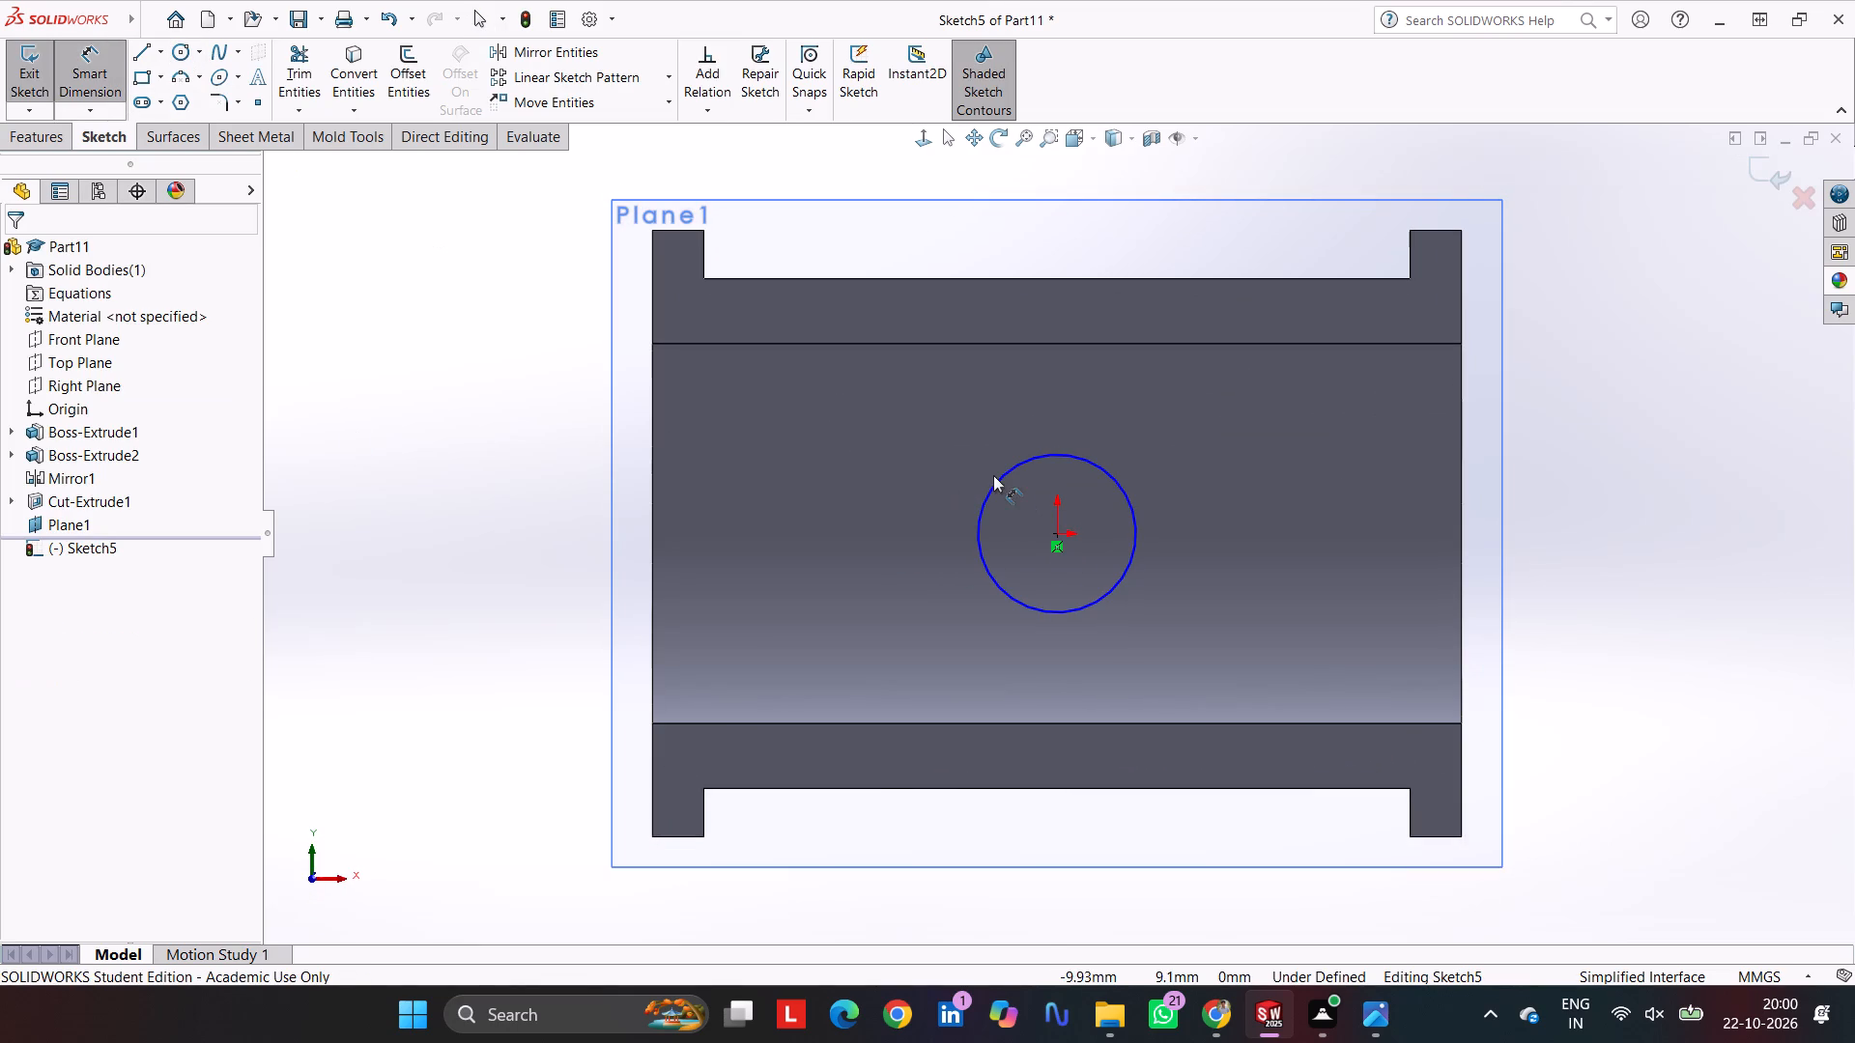
left_click(997, 479)
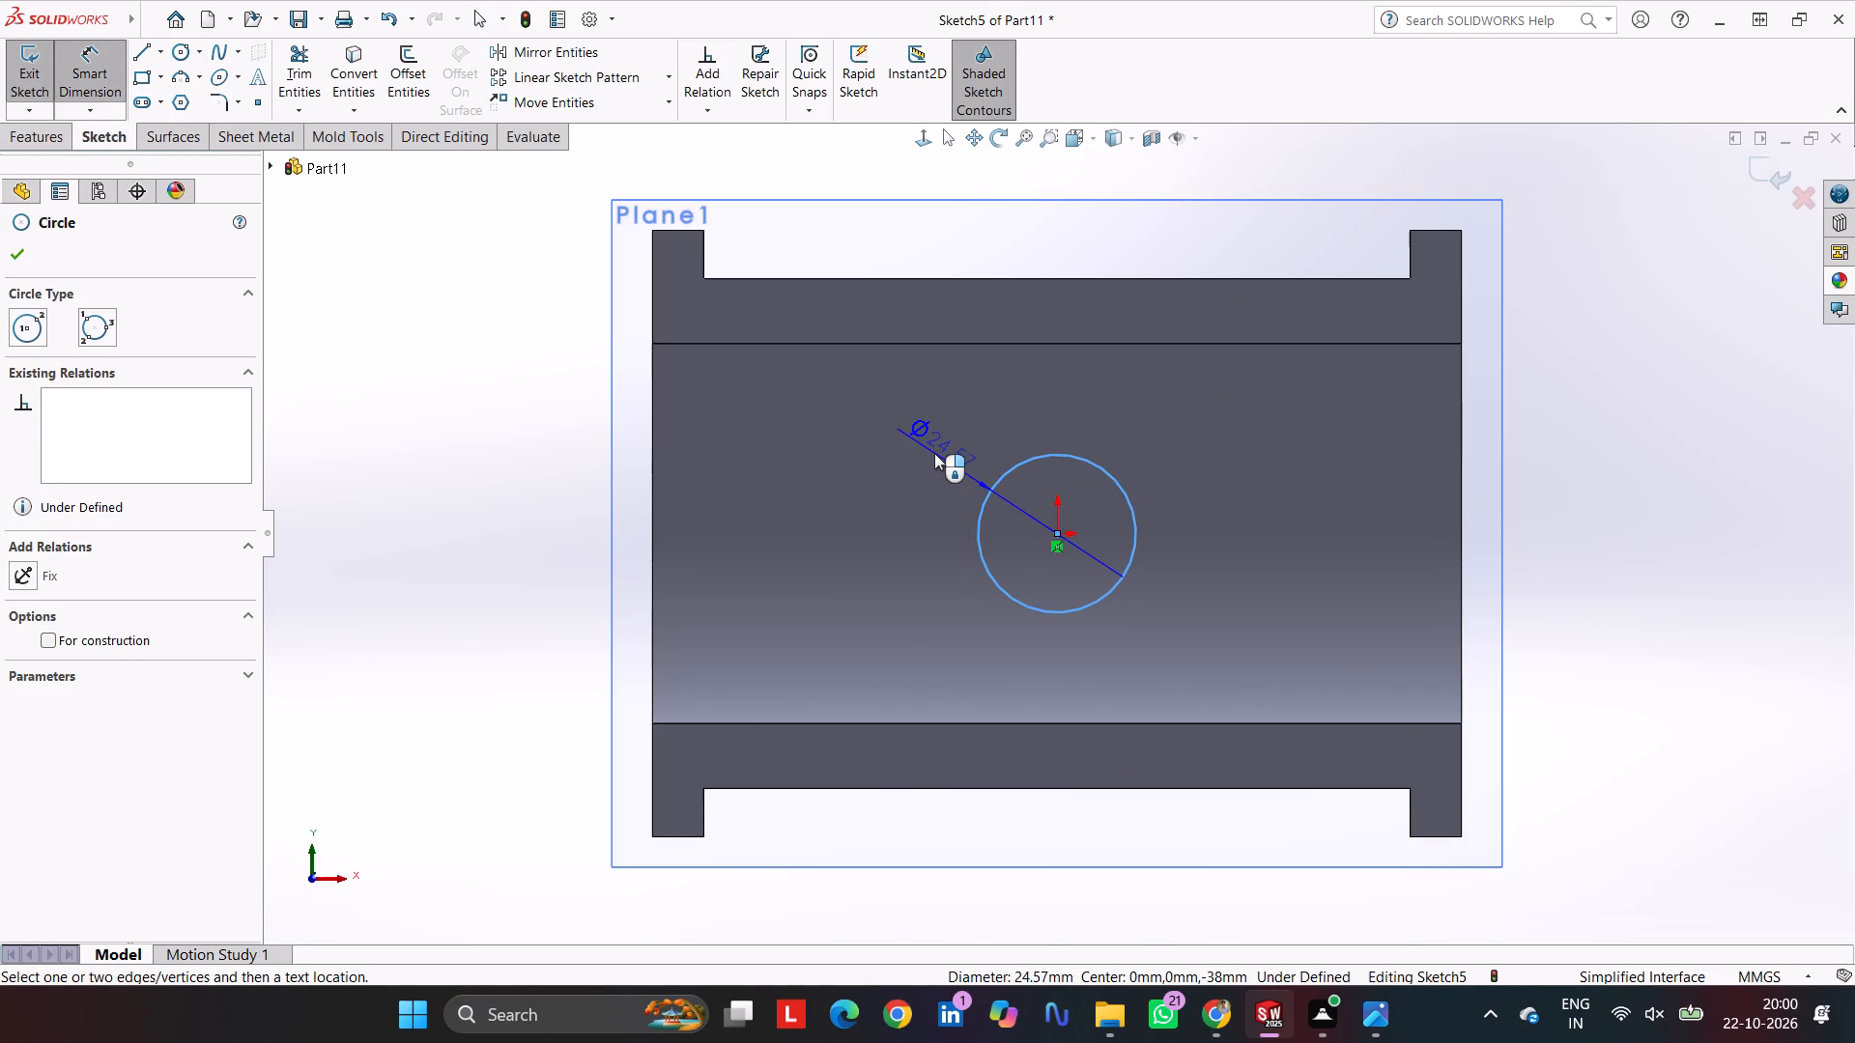
left_click(934, 453)
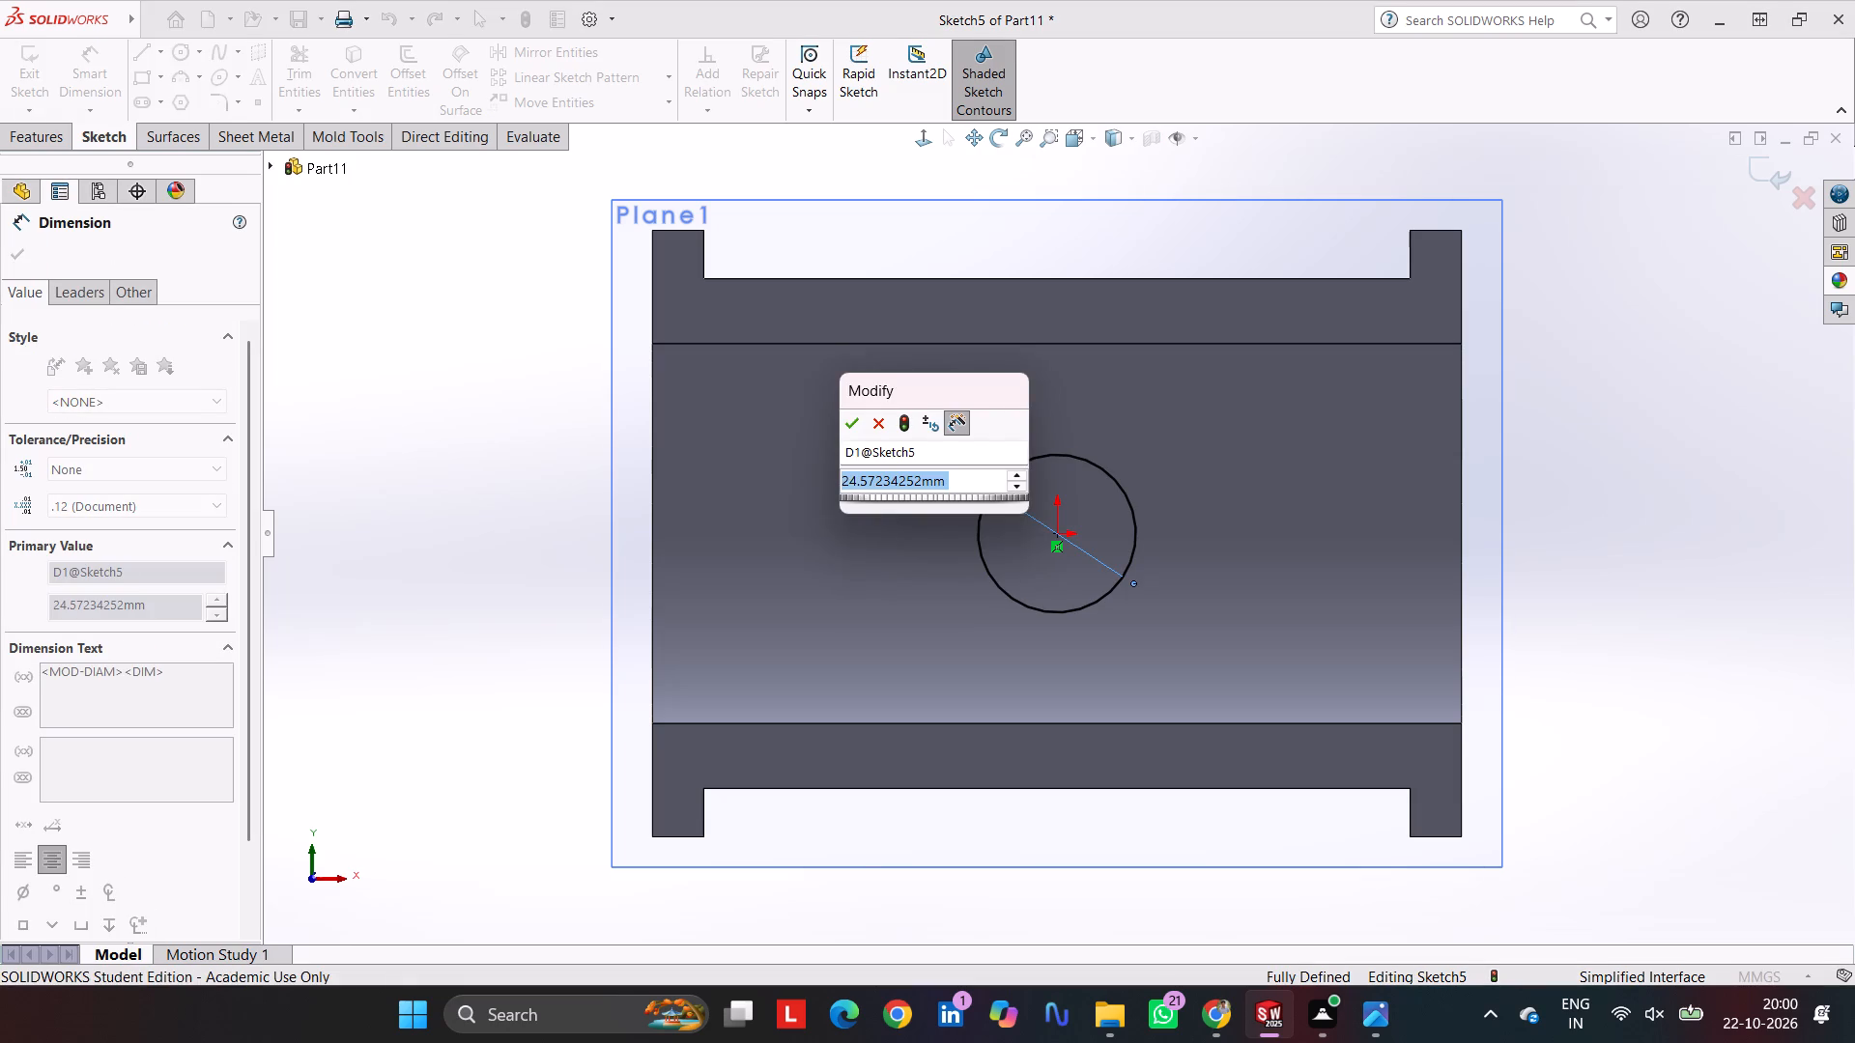
type("16")
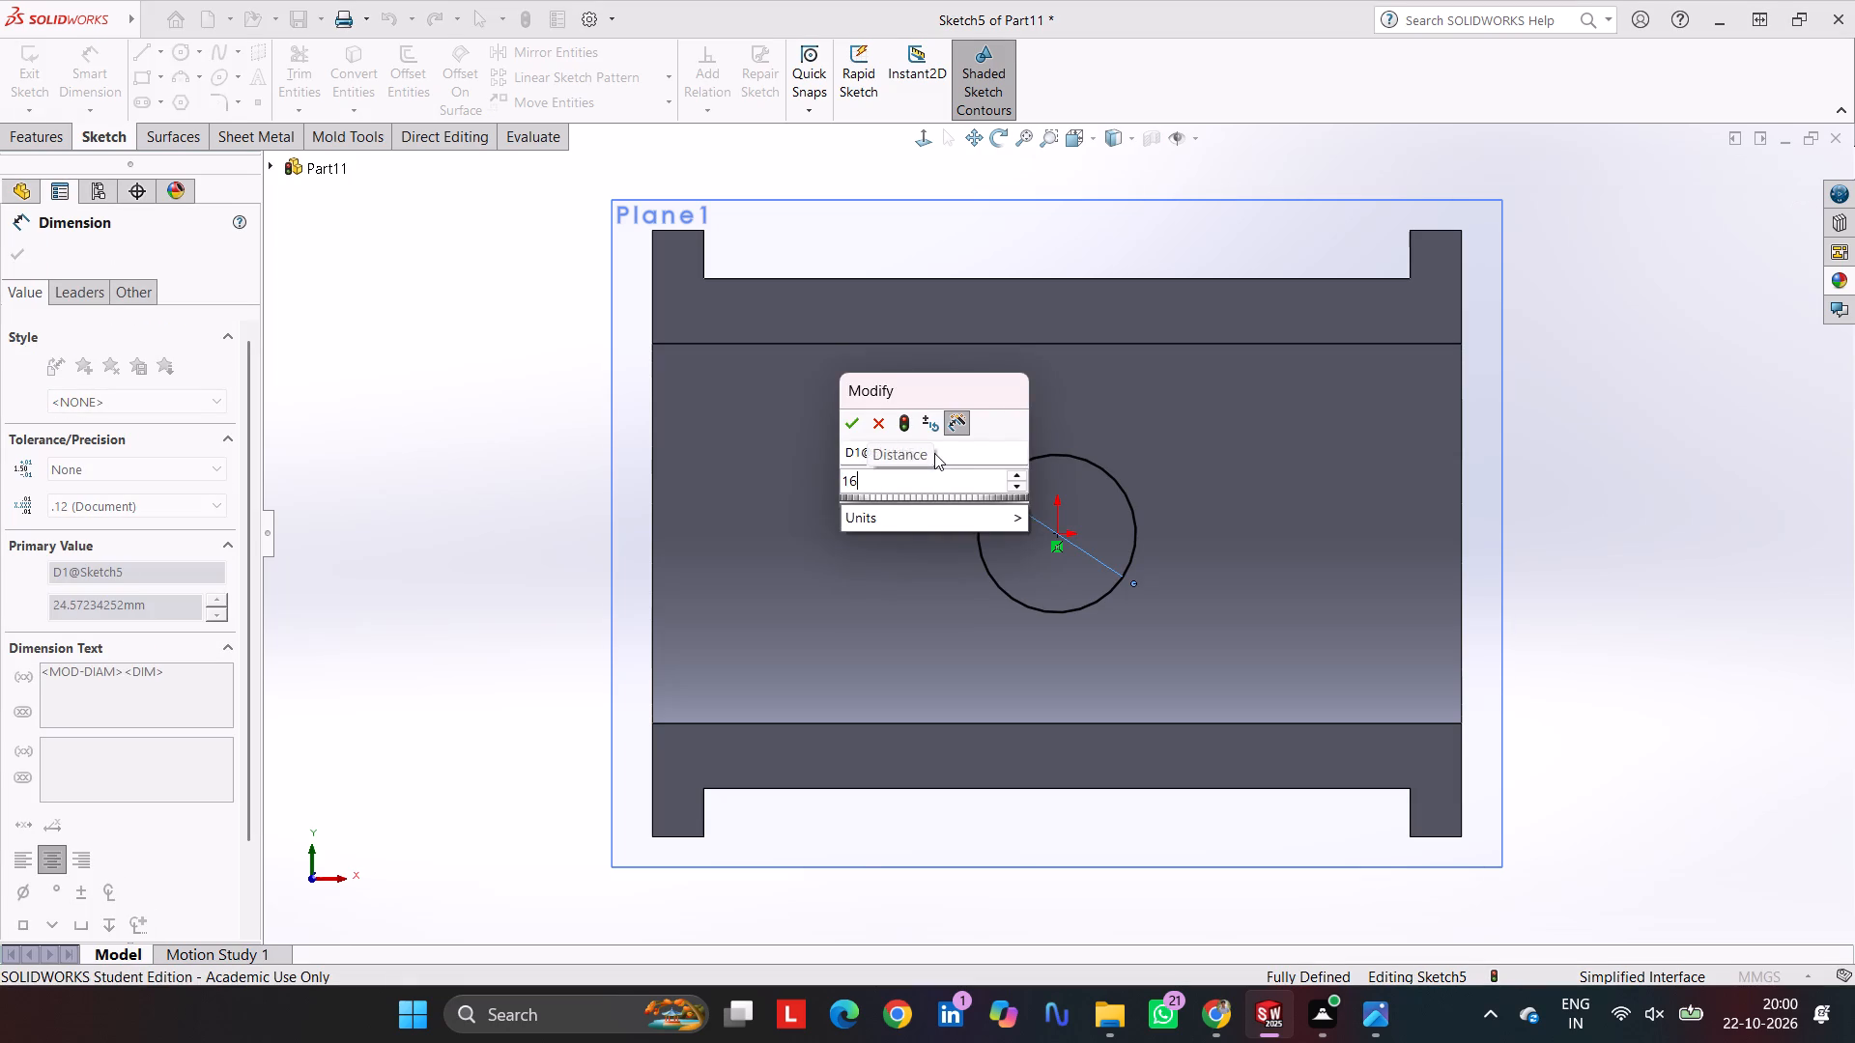
key("Return")
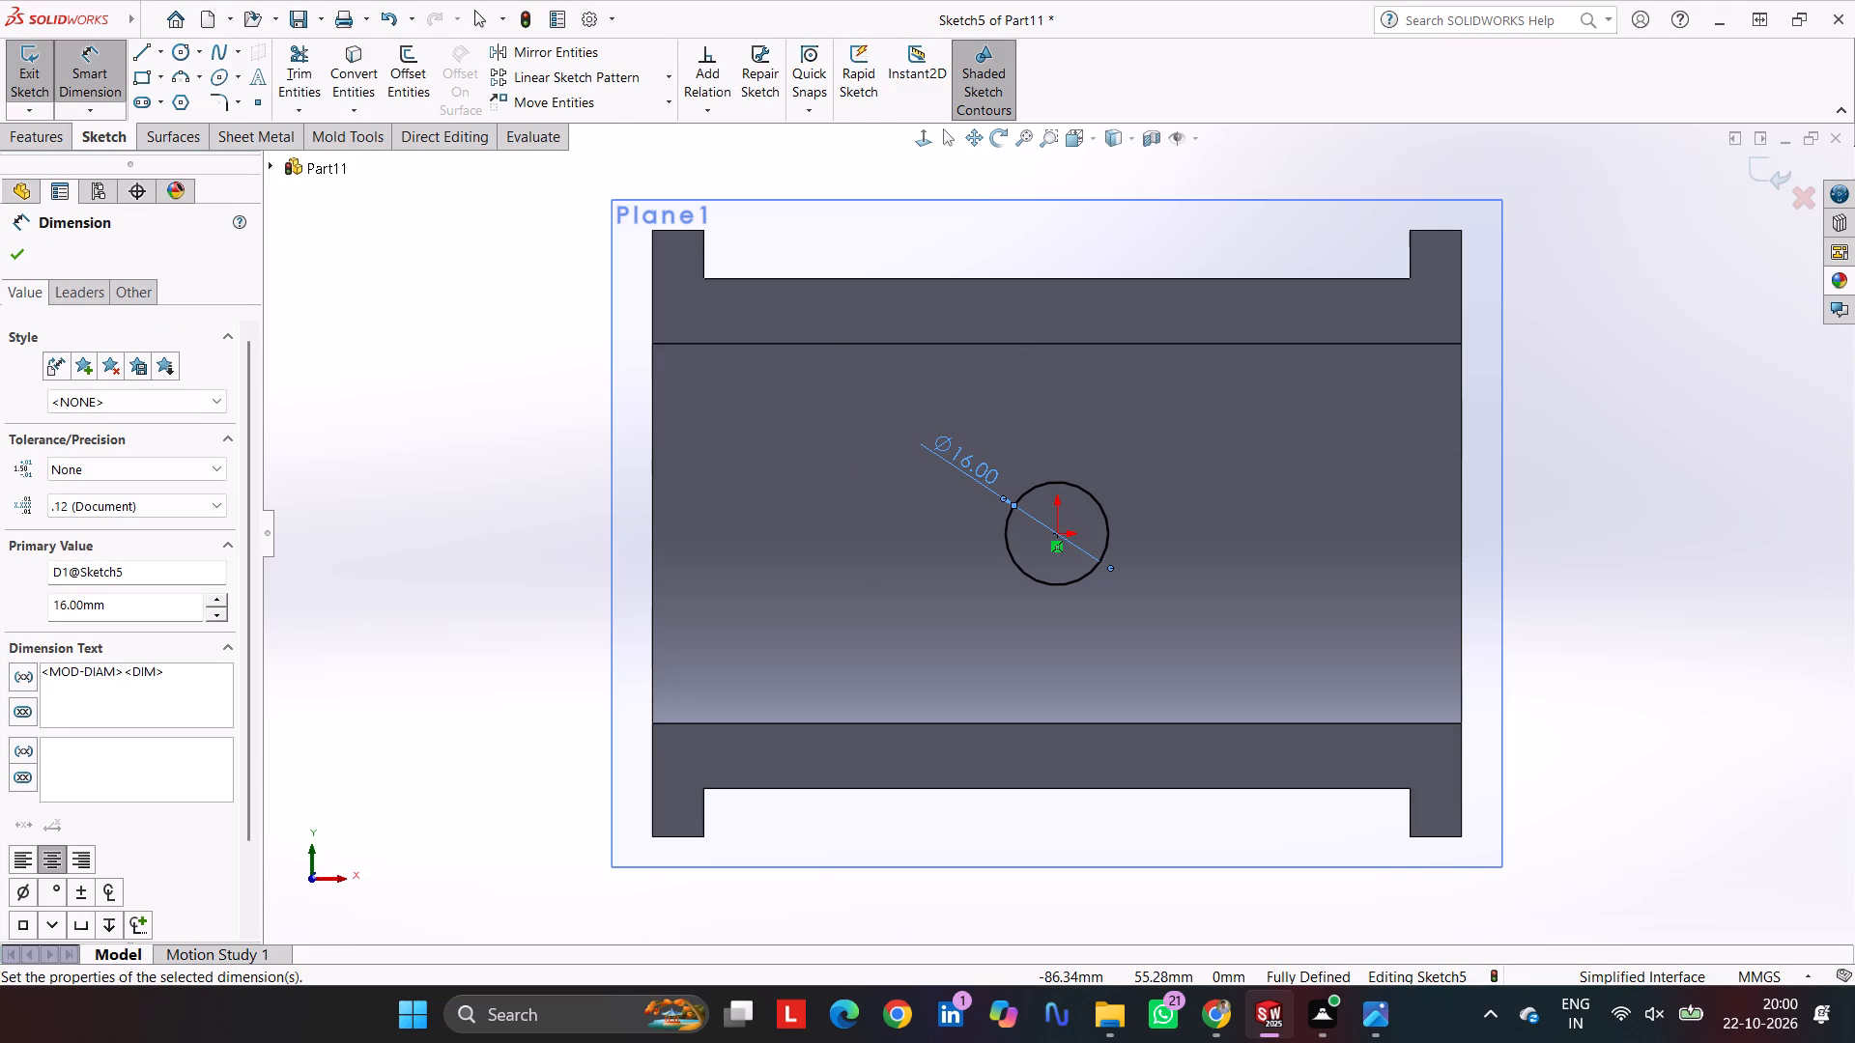
Extrude the 16 mm circle as a boss with the Up To Surface condition, ending on the body's curved outer face.
left_click(42, 143)
left_click(39, 67)
middle_click_drag(986, 307, 987, 388)
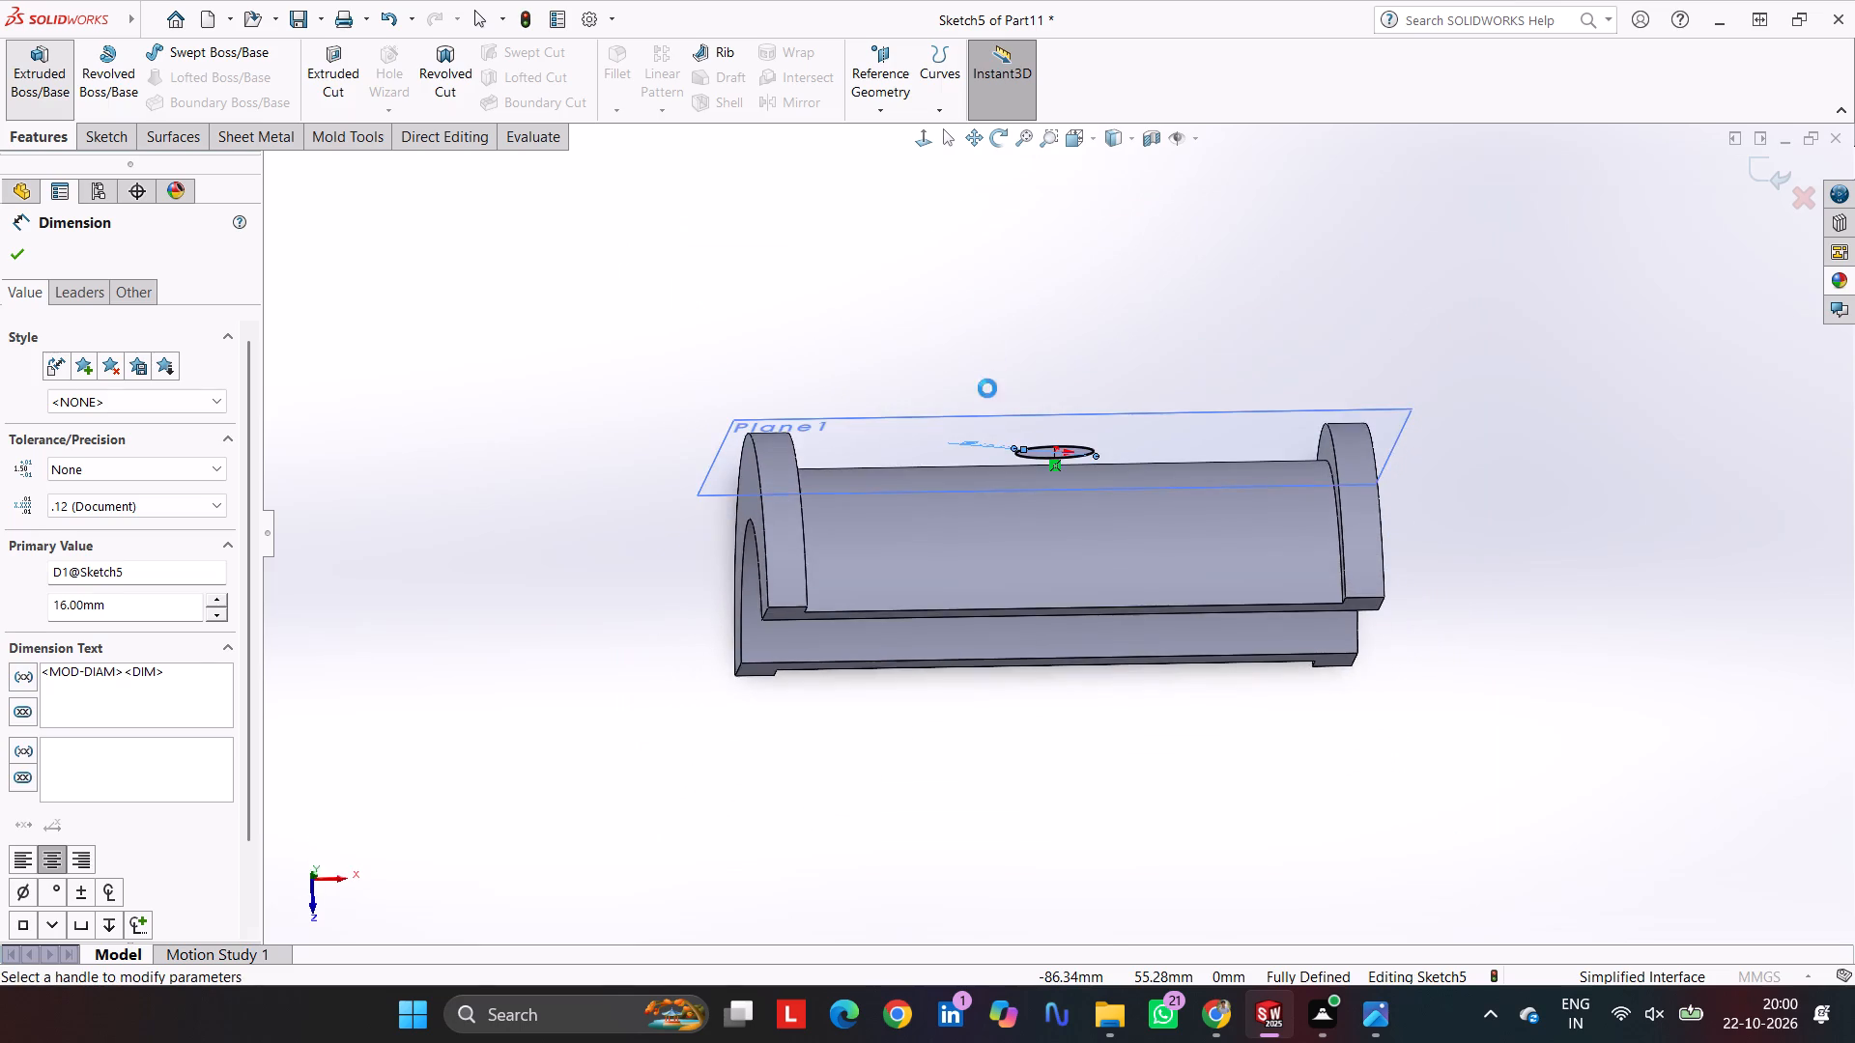
middle_click_drag(987, 388, 962, 409)
left_click(187, 378)
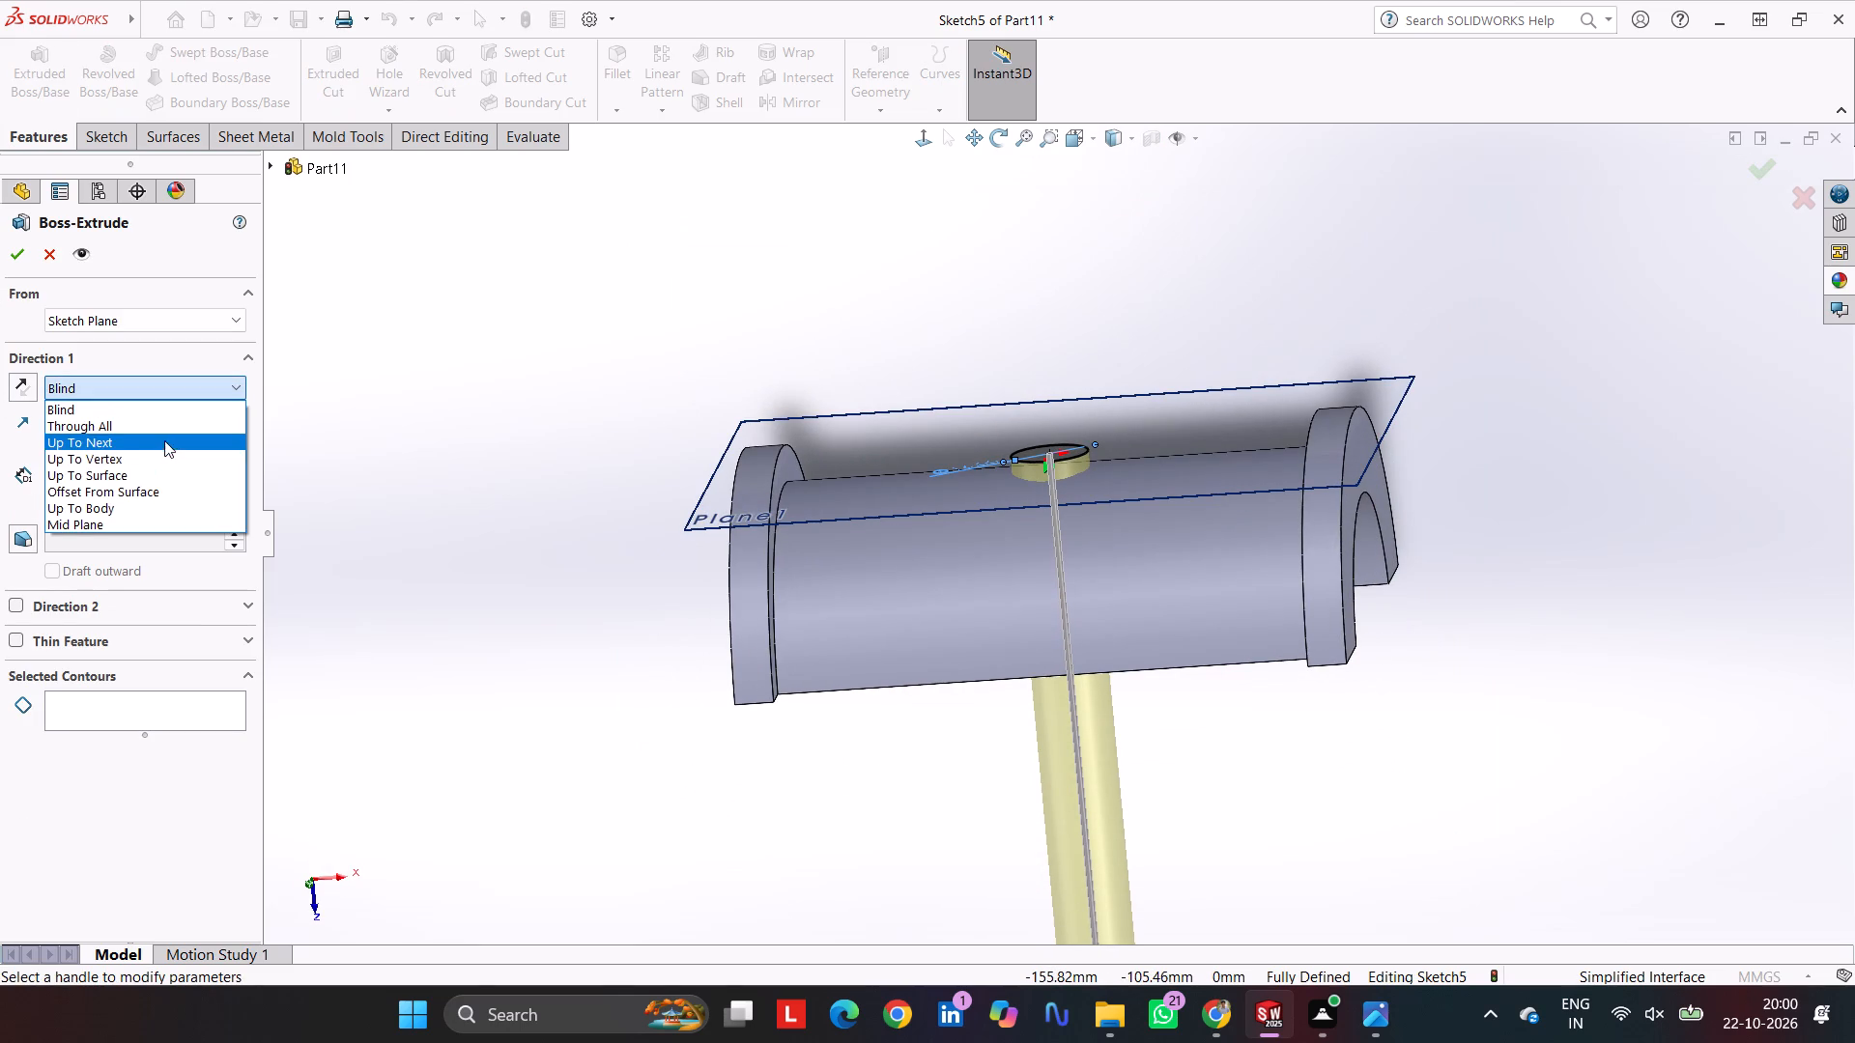
left_click(154, 466)
left_click(909, 614)
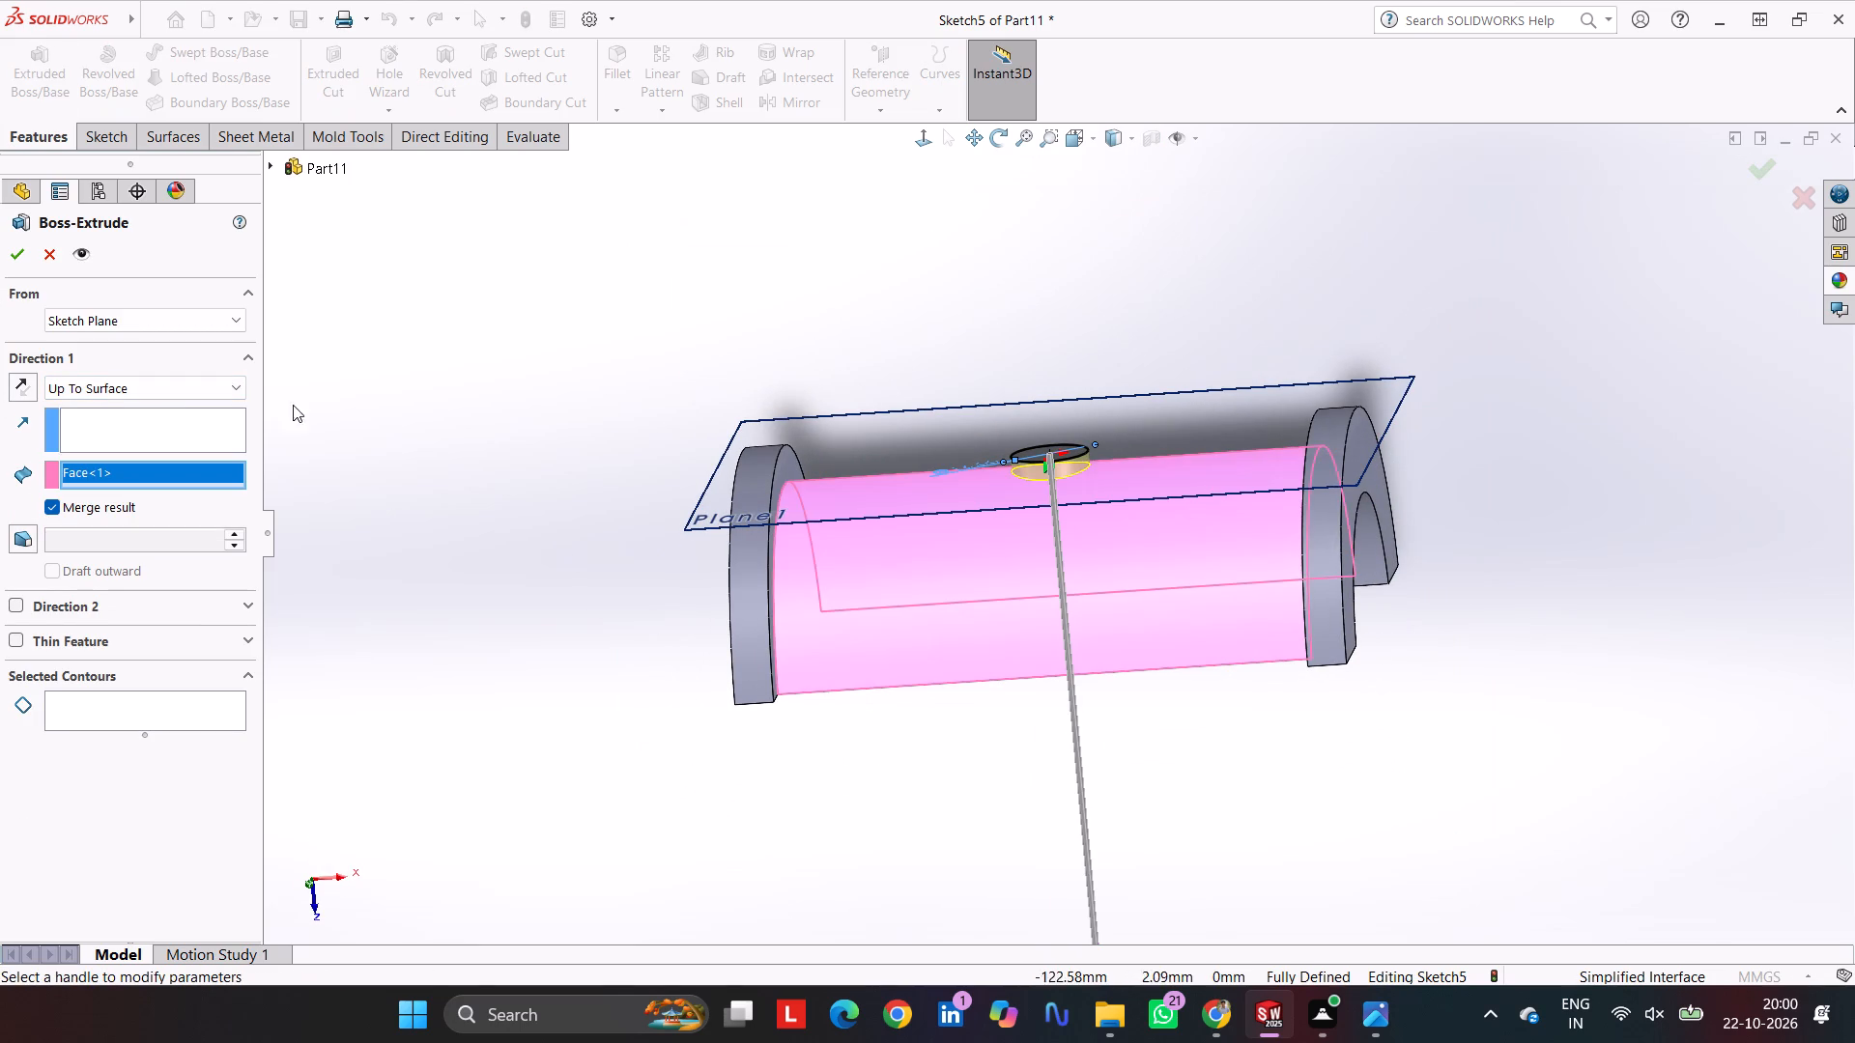
left_click(21, 254)
left_click(496, 350)
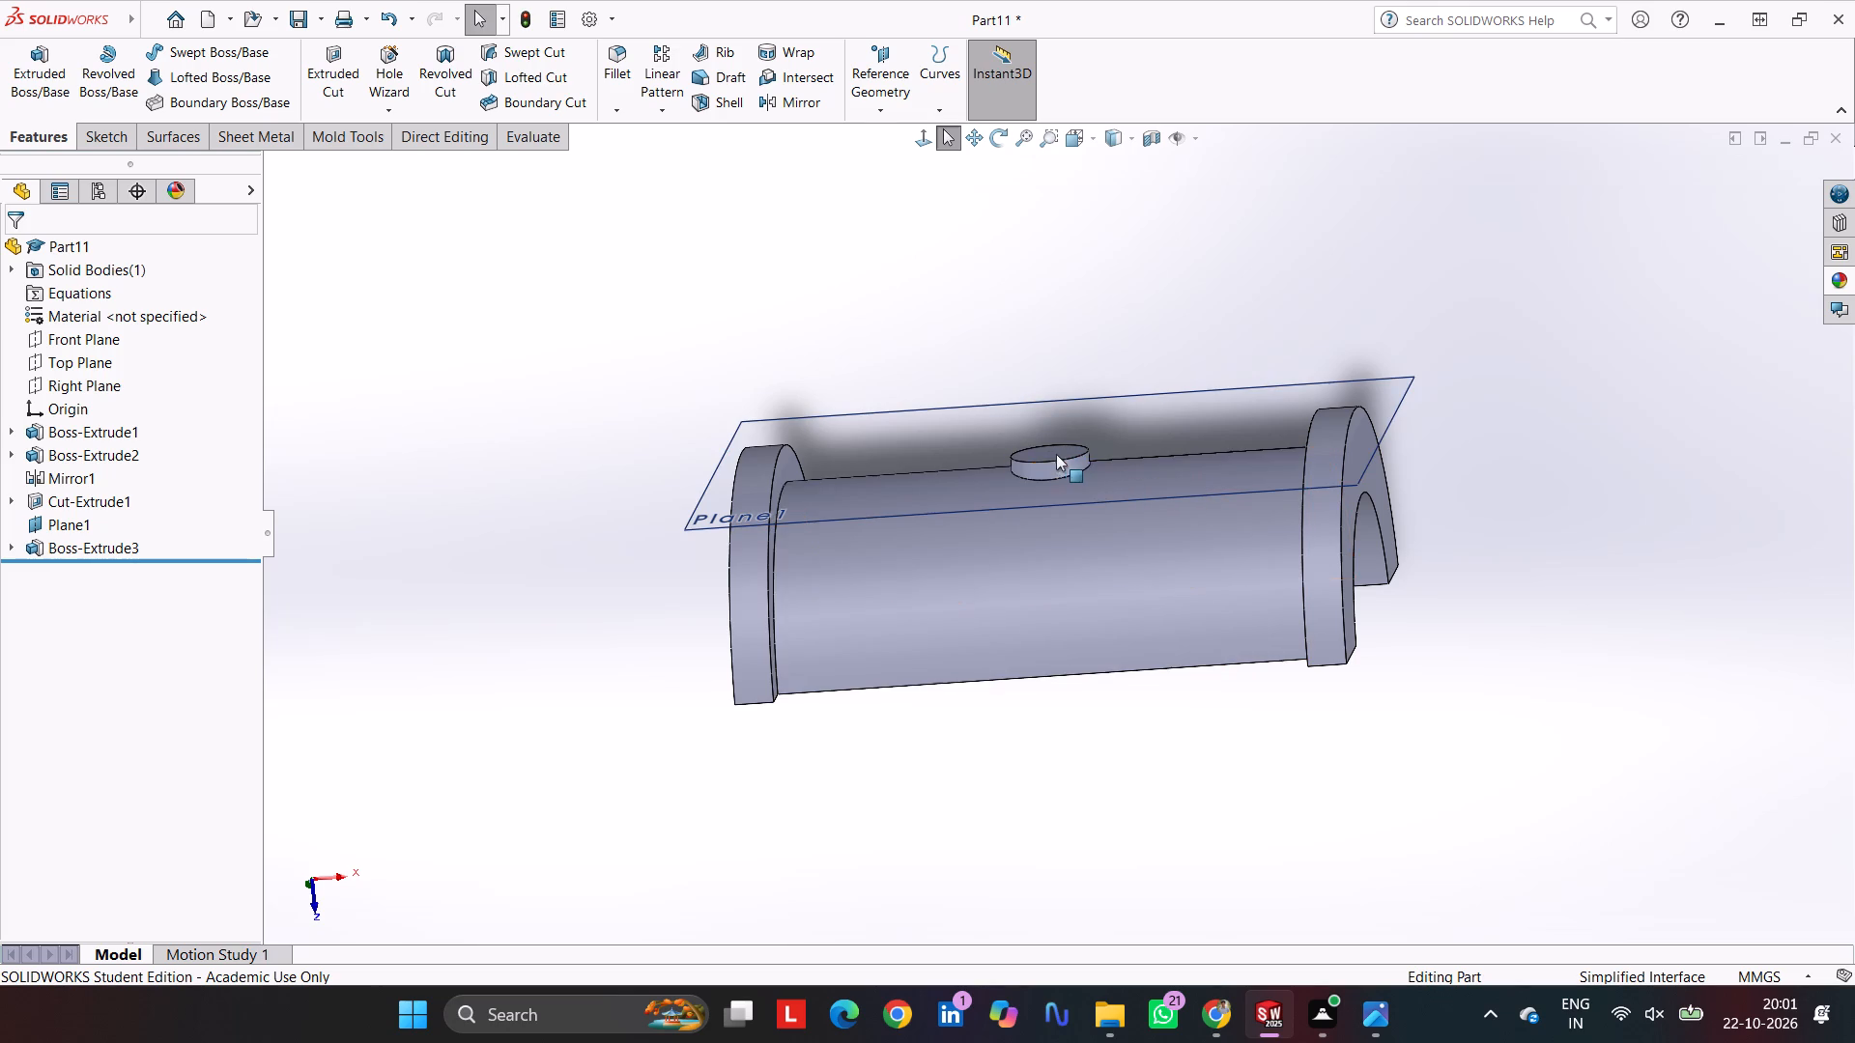
Open another sketch on the offset plane and draw a circle centred on the origin.
left_click(112, 158)
left_click(102, 144)
left_click(23, 61)
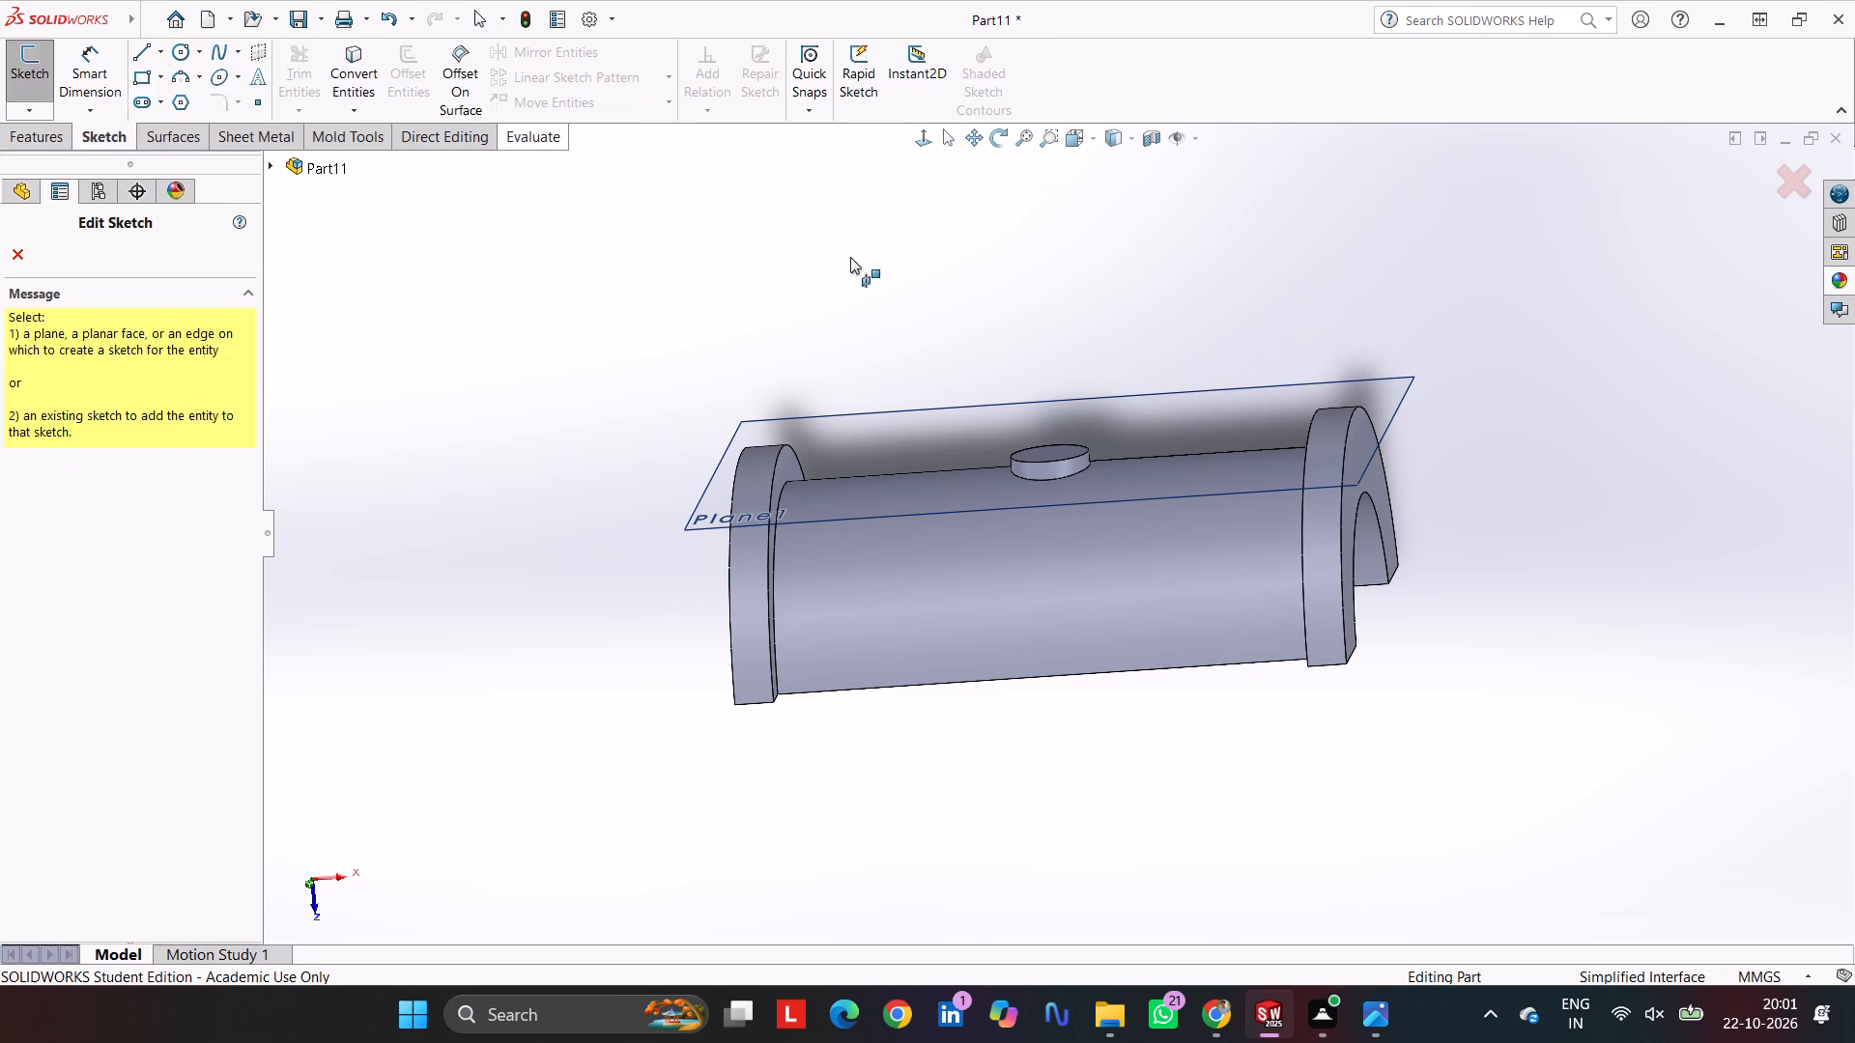
left_click(987, 511)
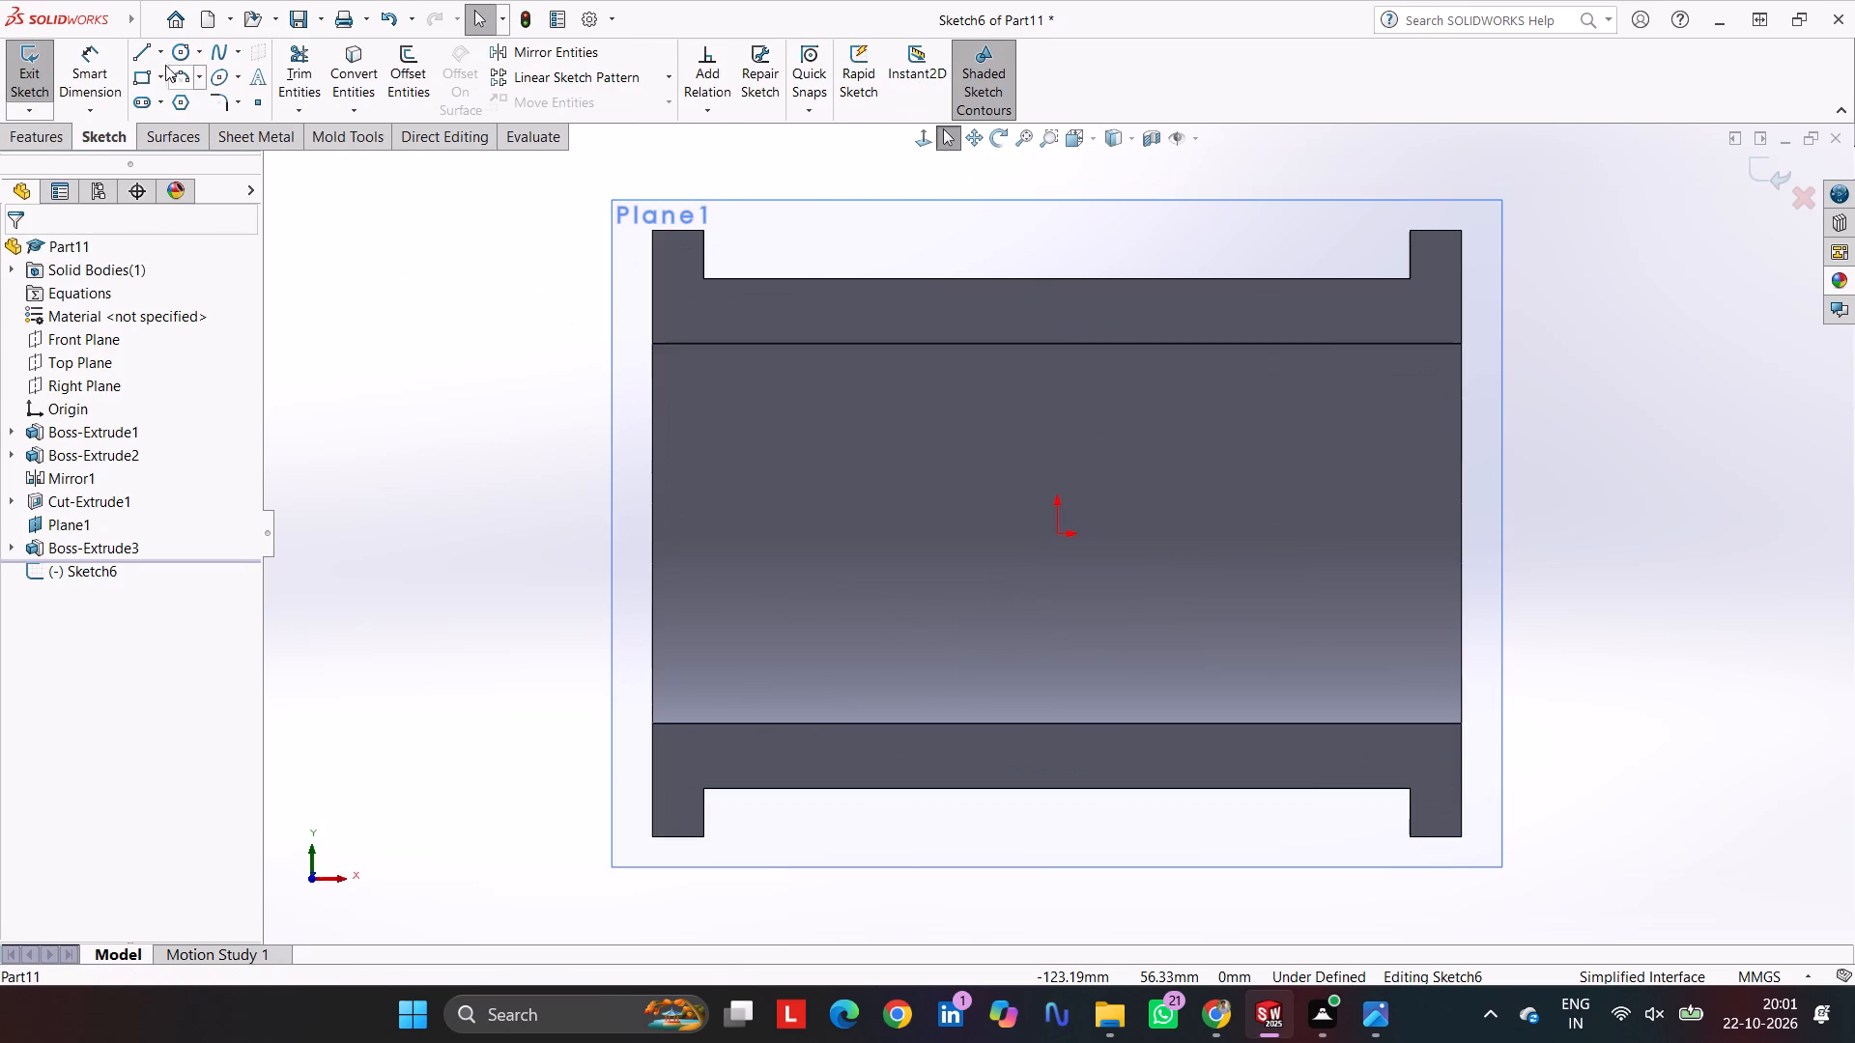
left_click(176, 55)
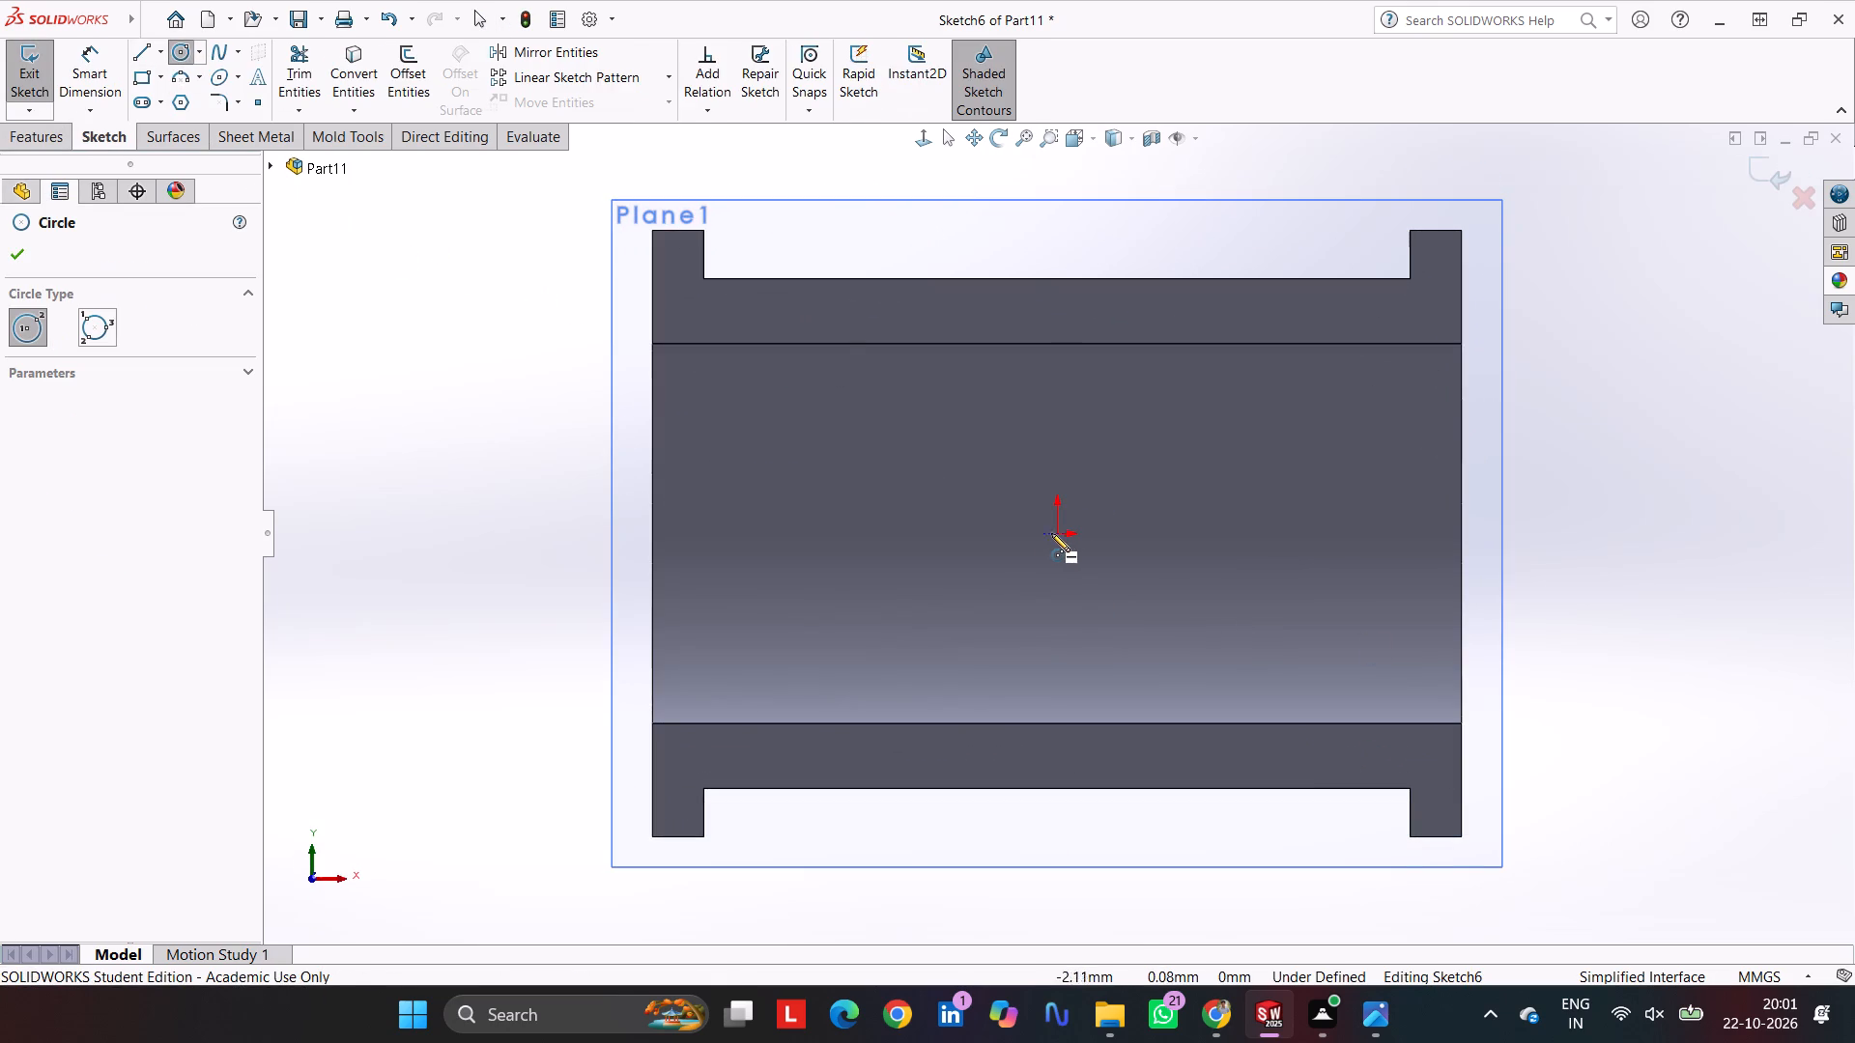
left_click(1062, 538)
left_click(1010, 558)
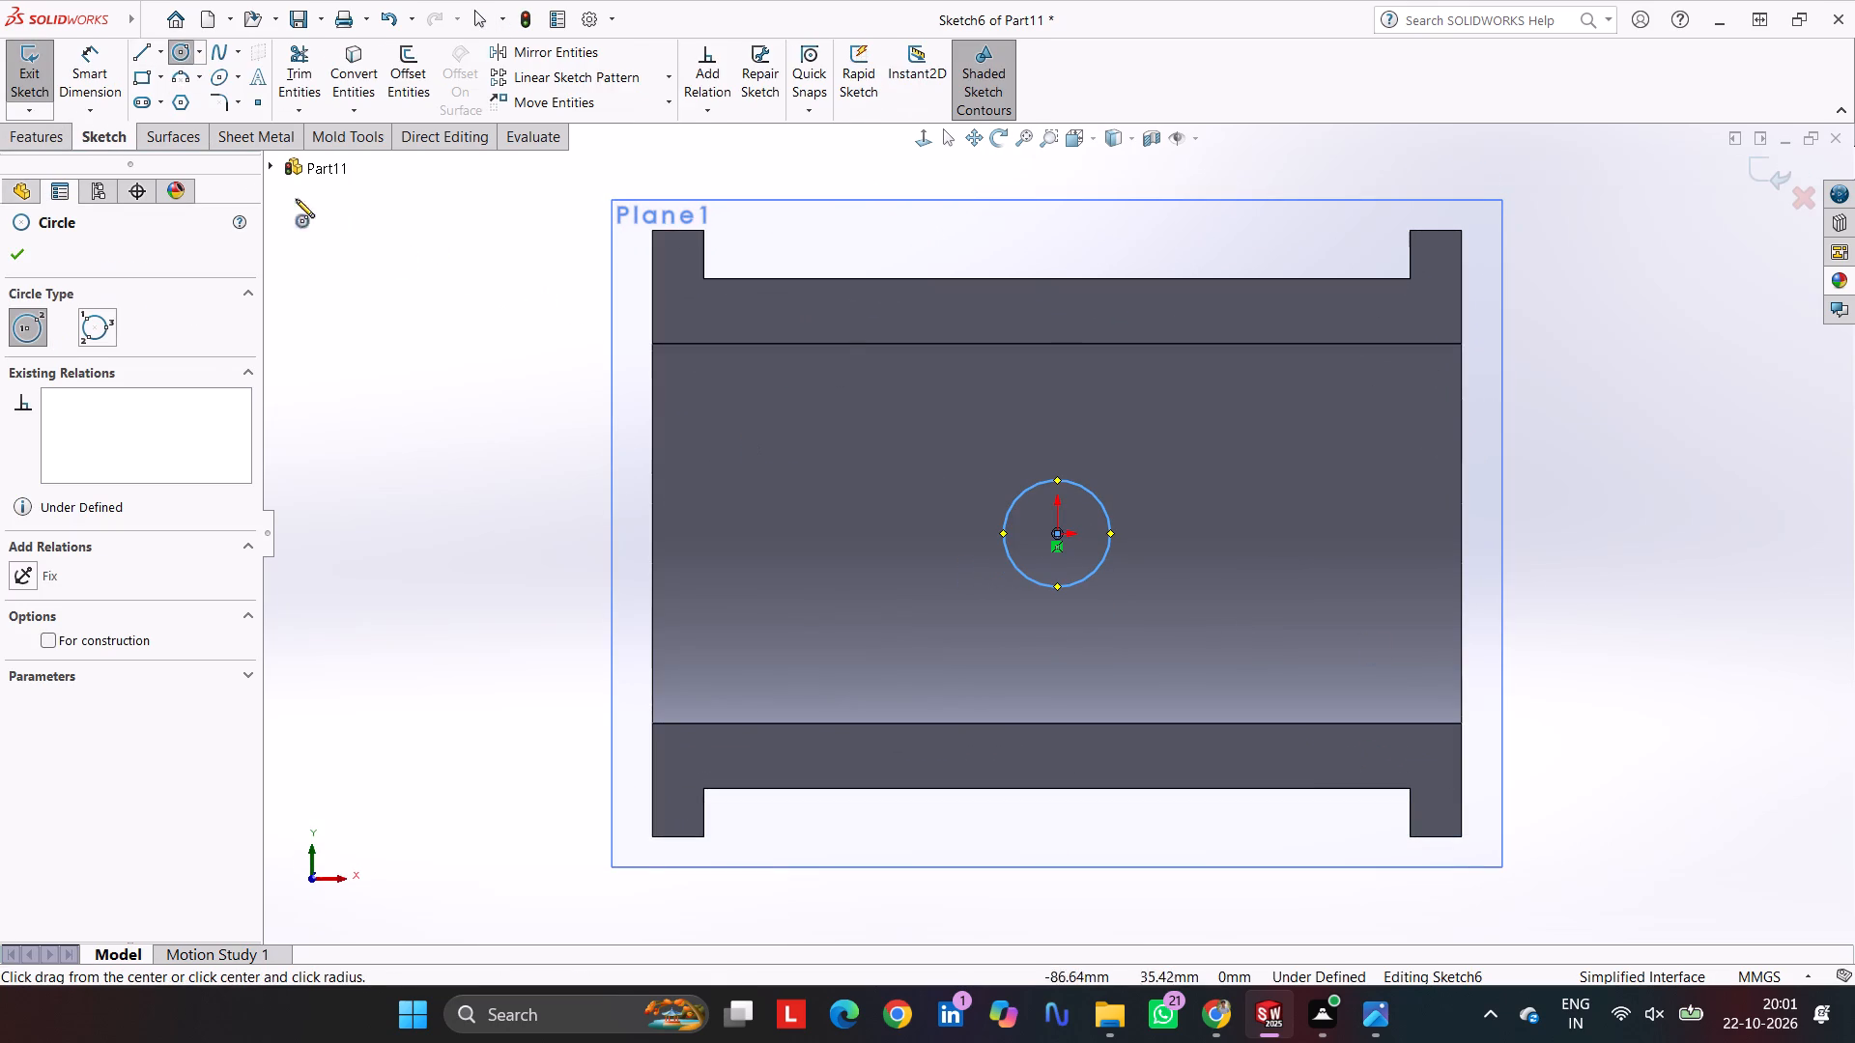
Dimension the new circle with a diameter of 10 mm.
left_click(92, 64)
left_click(1027, 487)
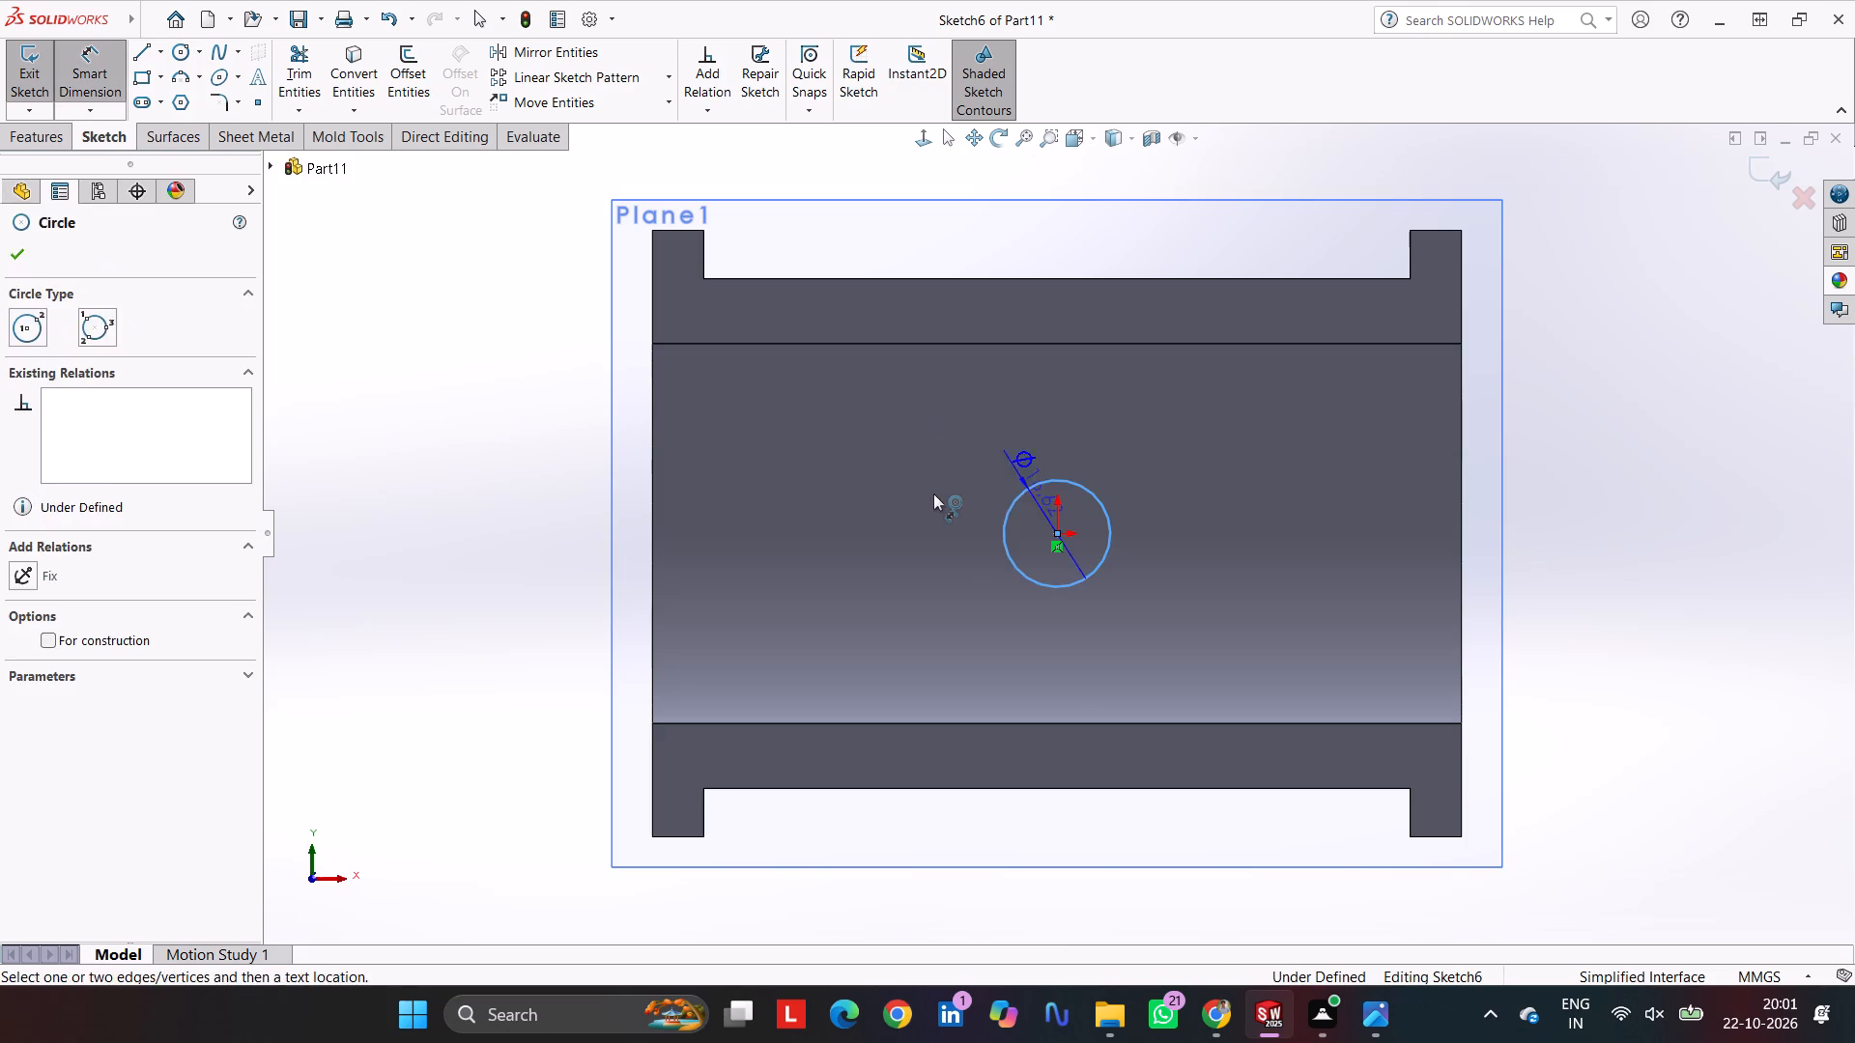
left_click(933, 493)
type("10")
key("Return")
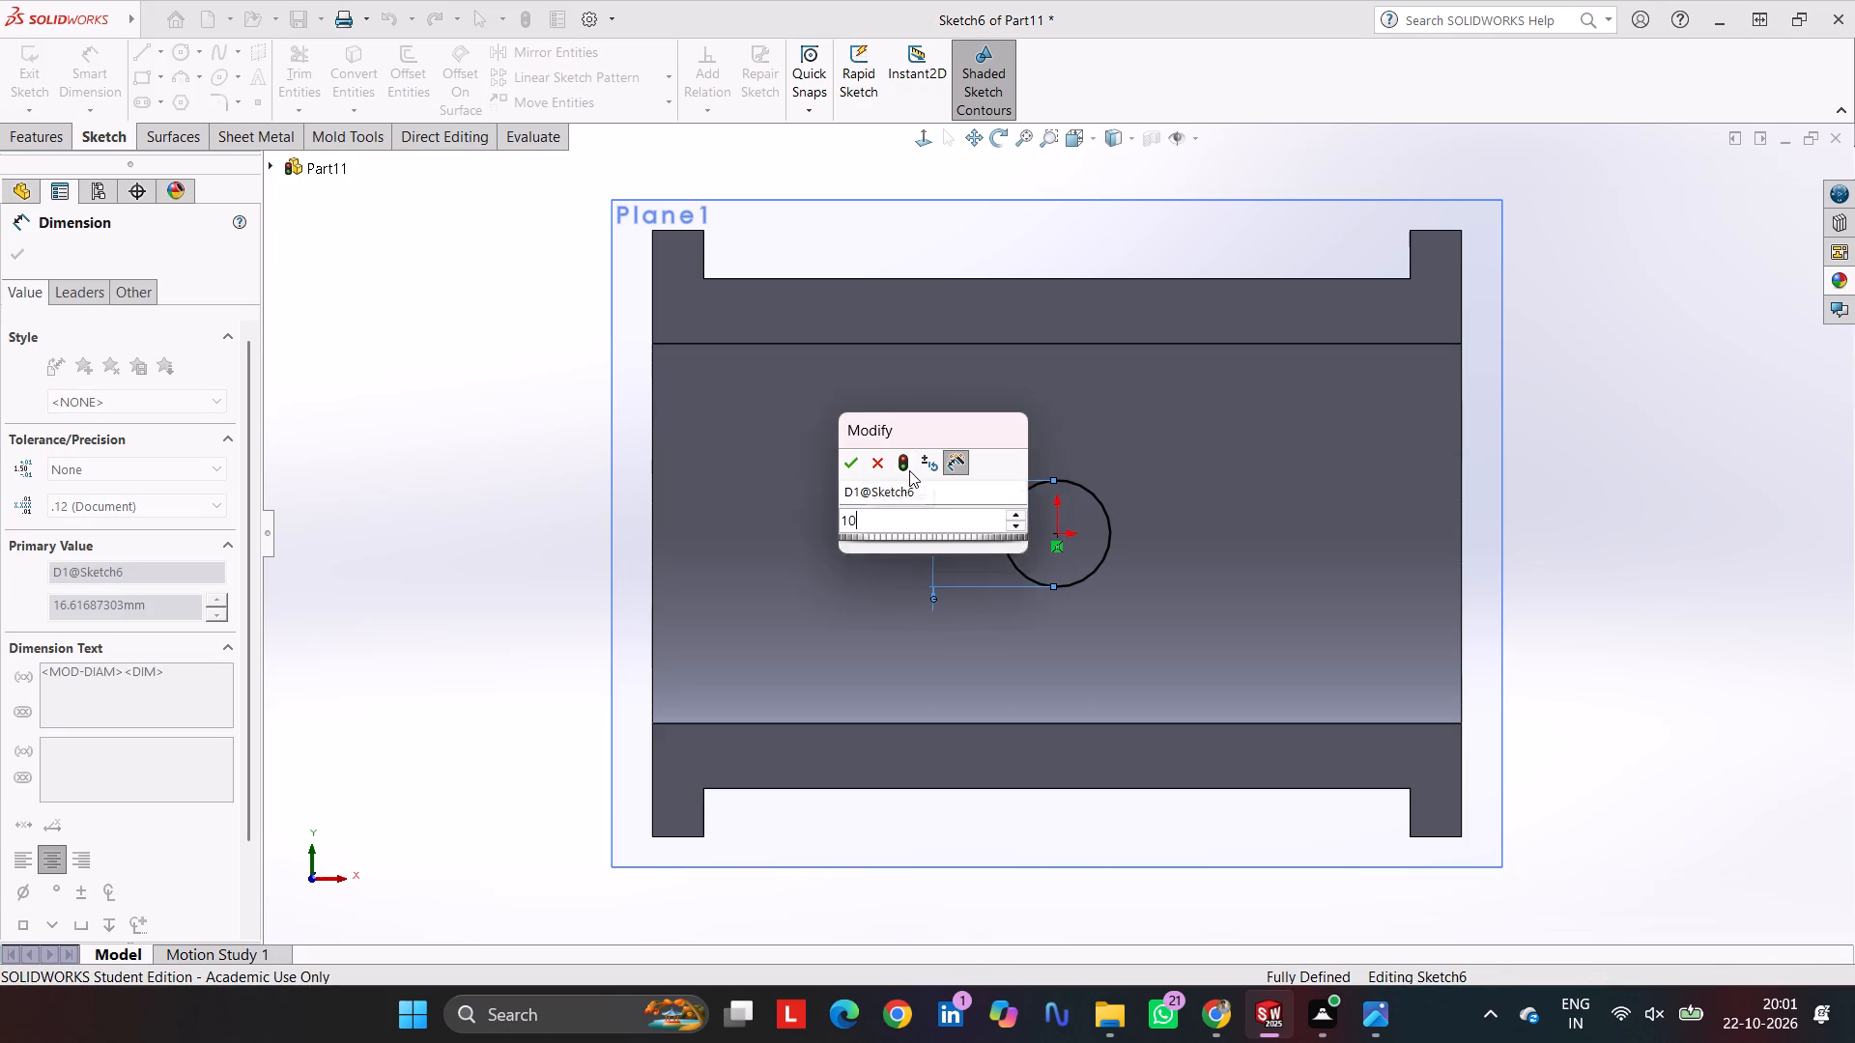
Cut-extrude the 10 mm circle Mid Plane to a depth of 30 mm through the small boss and the body wall.
left_click(38, 136)
left_click(316, 73)
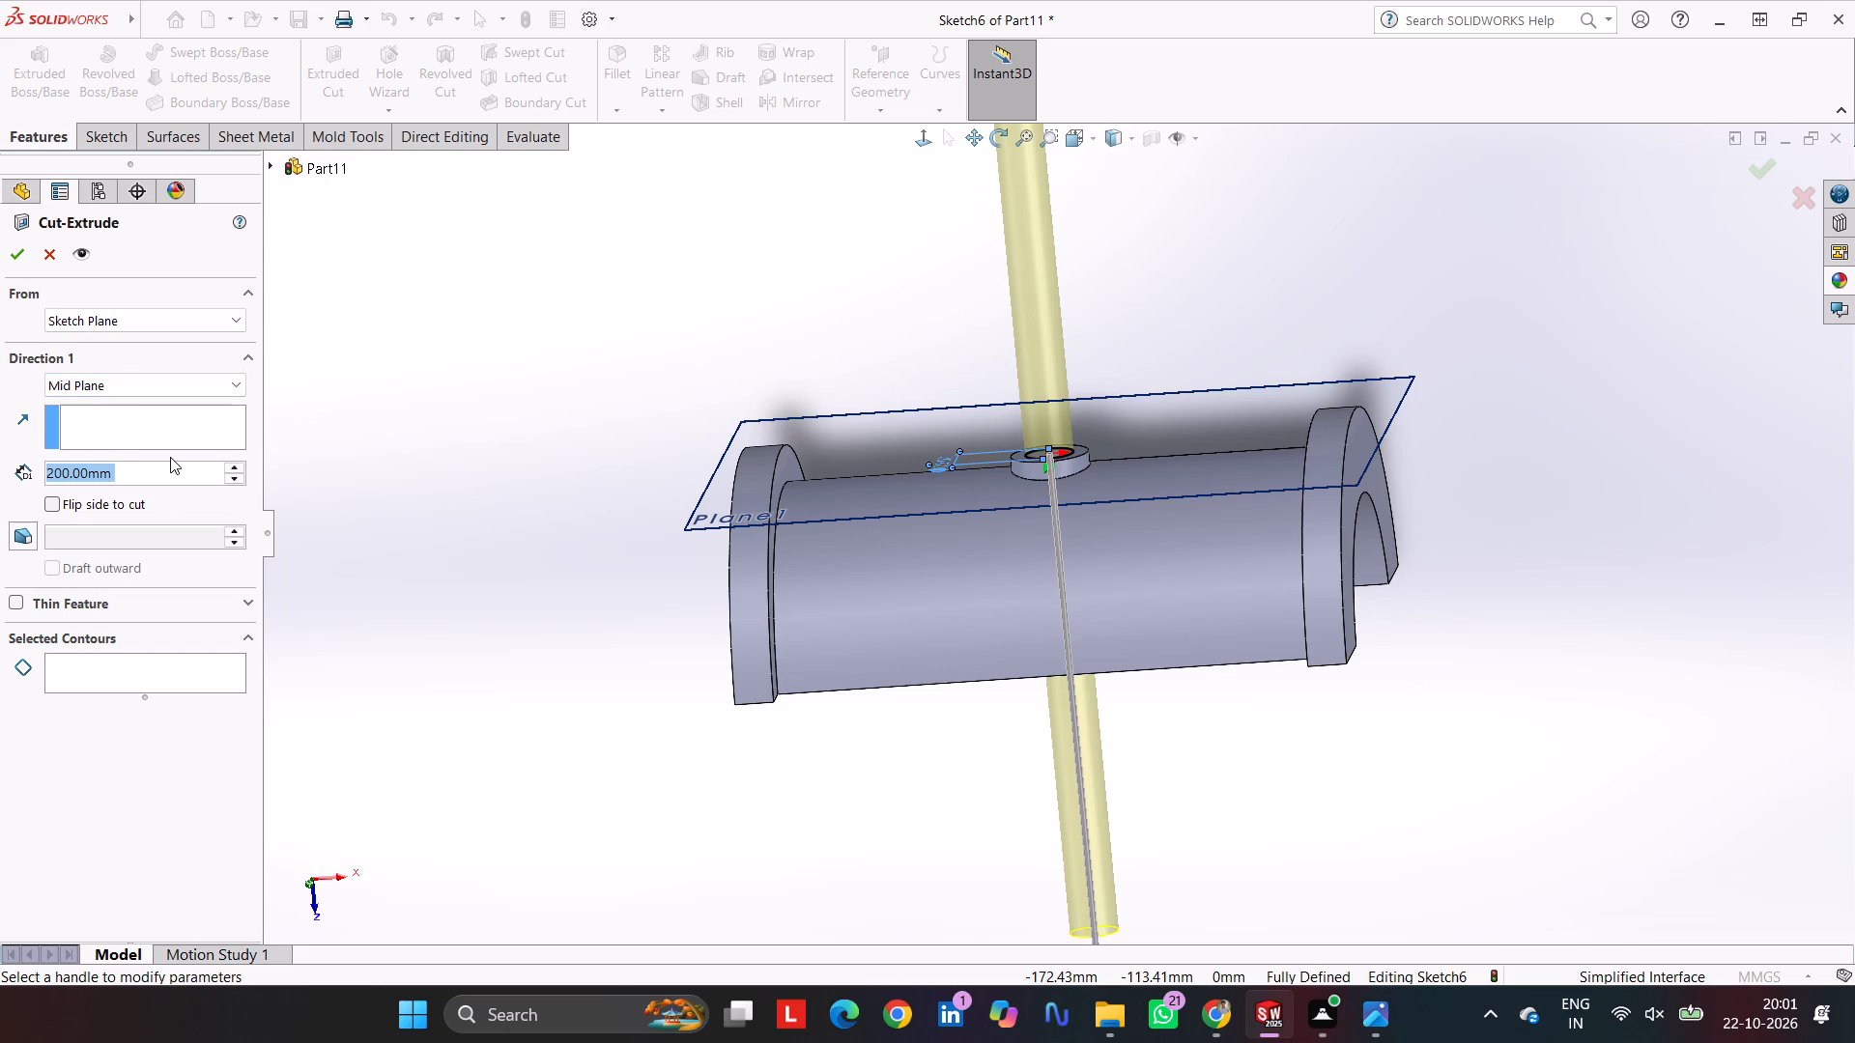
type("30")
key("Return")
key("Return")
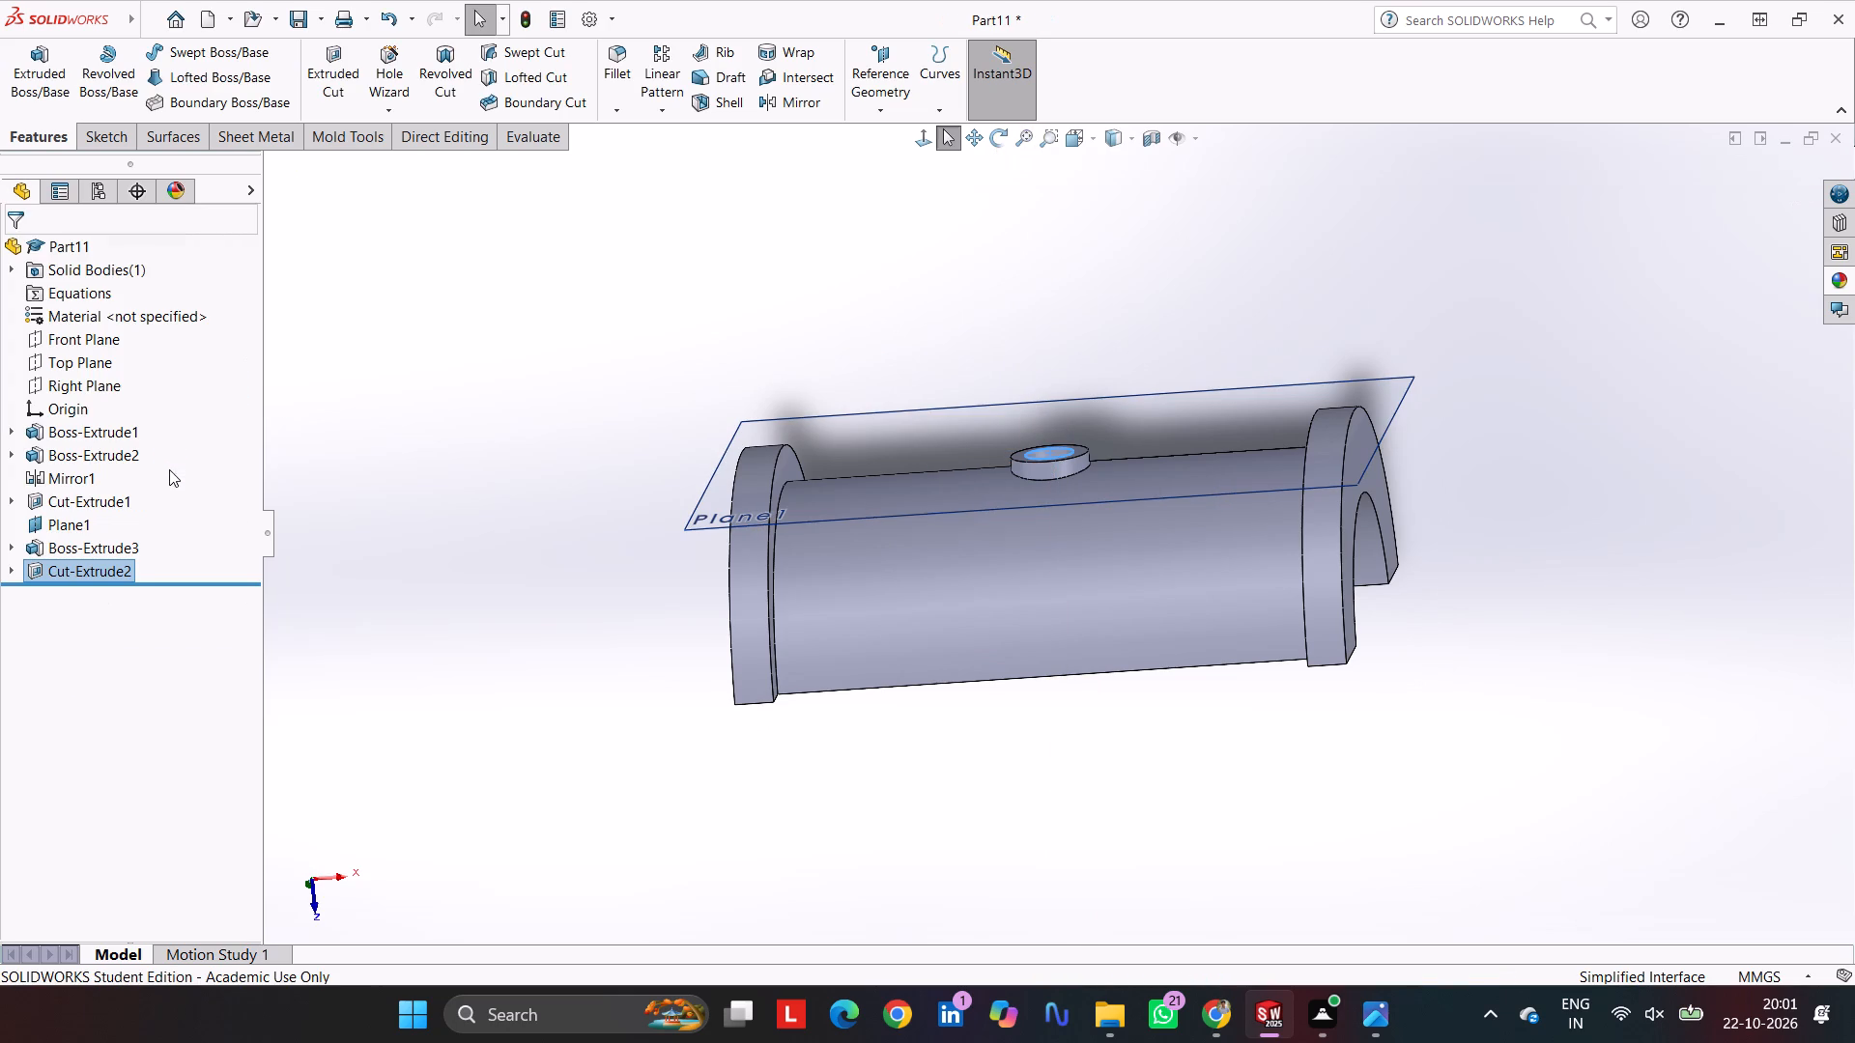
left_click(1260, 297)
Hide the offset reference plane Plane1.
middle_click_drag(1519, 675, 1491, 395)
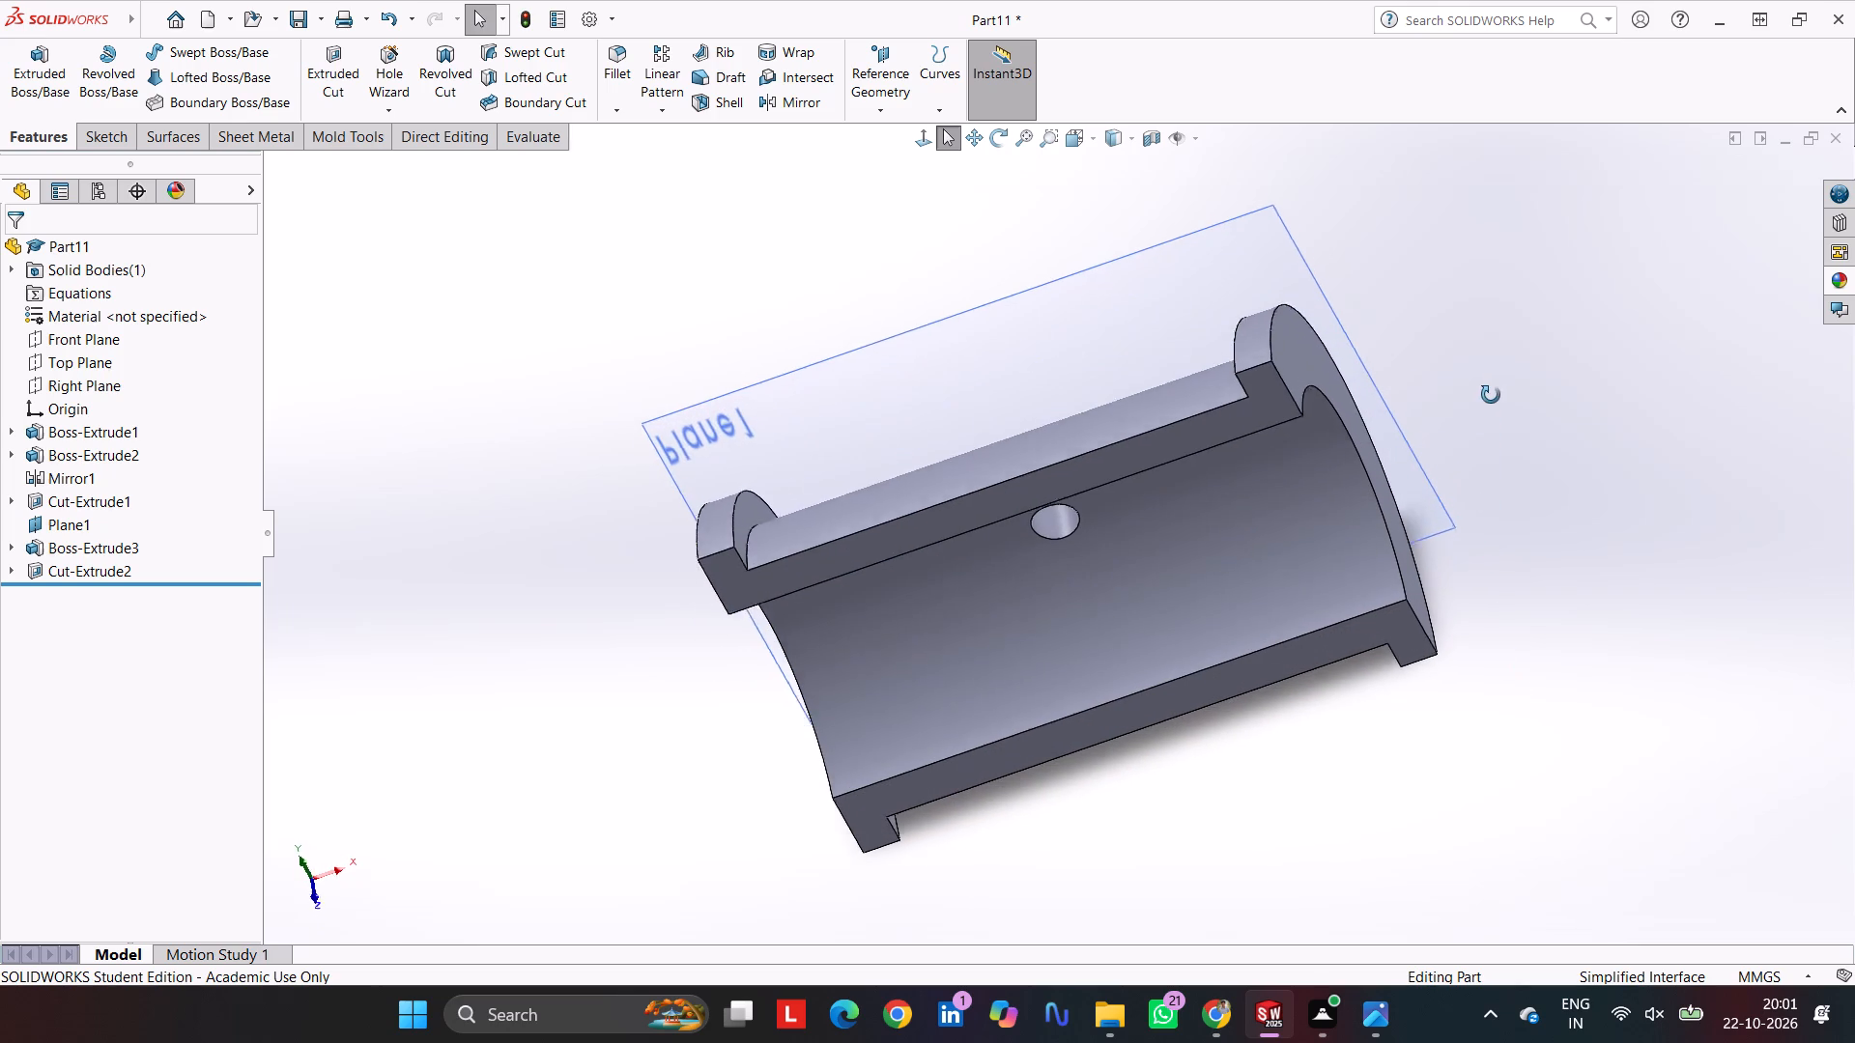
middle_click_drag(1491, 395, 1493, 392)
left_click(1840, 276)
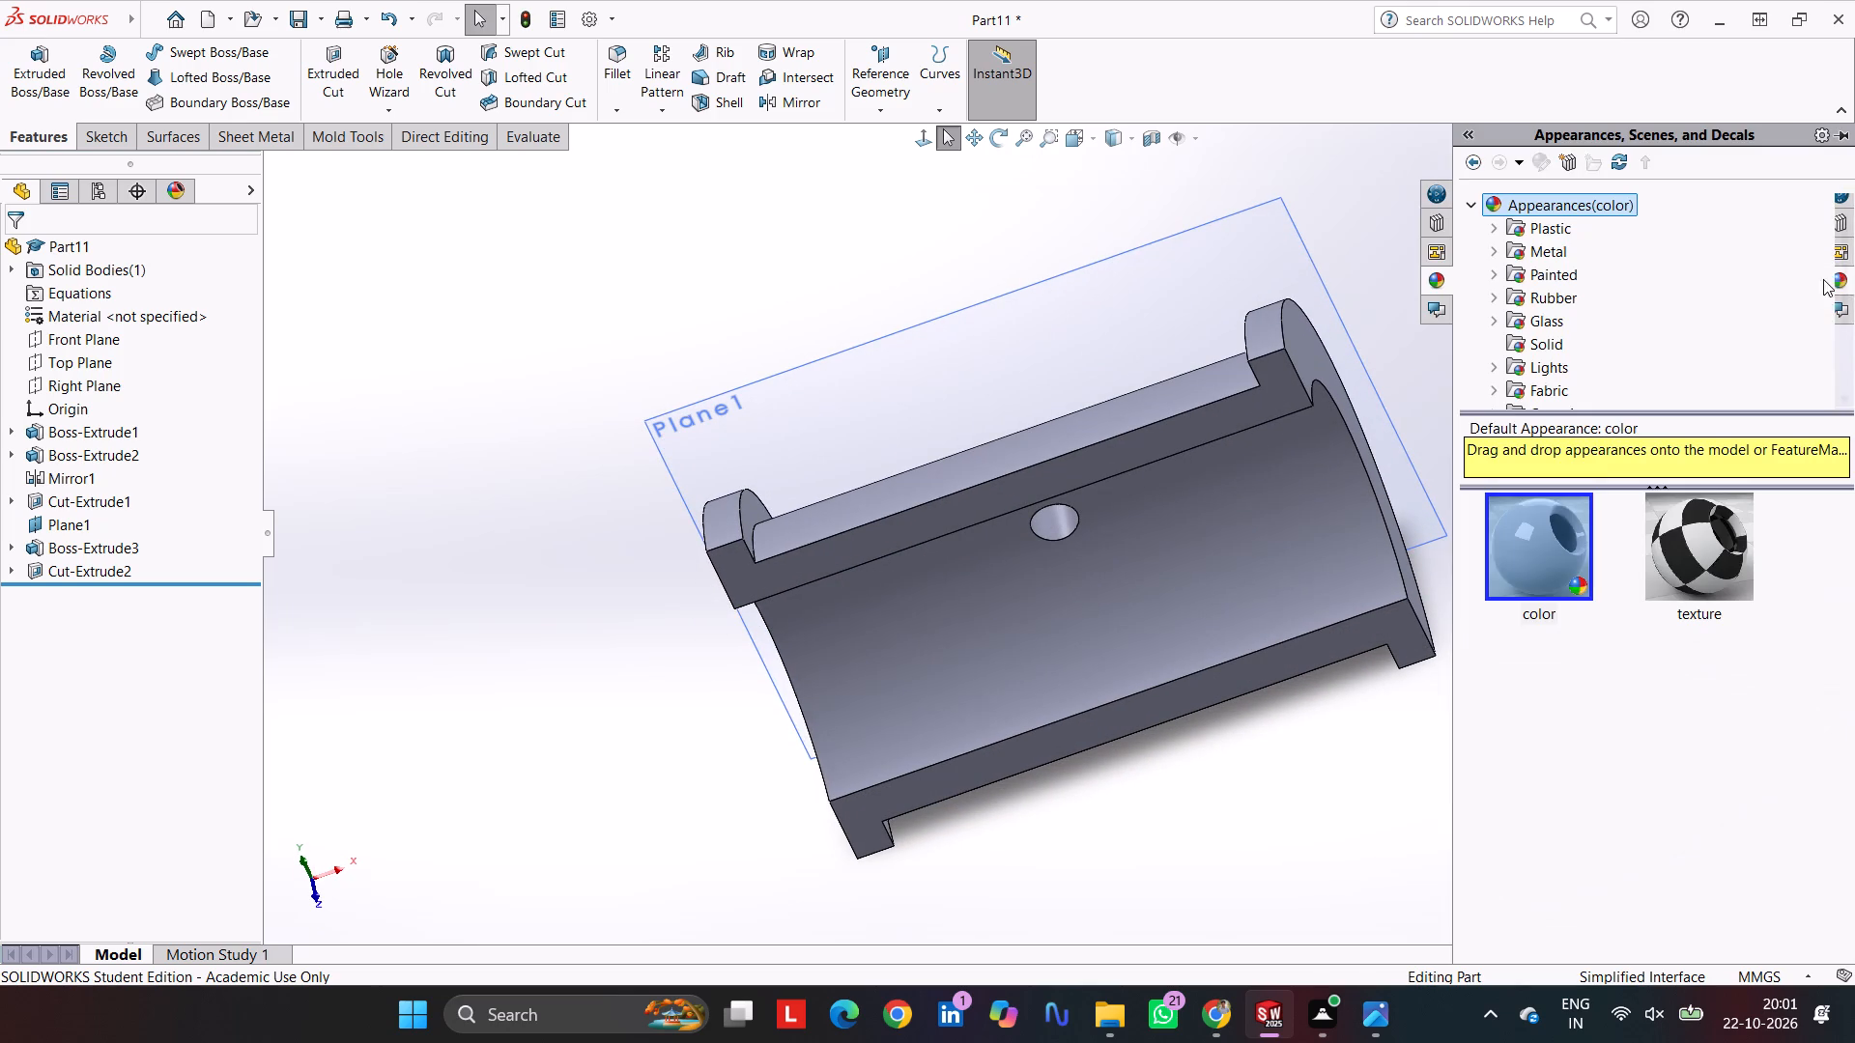
left_click(1101, 211)
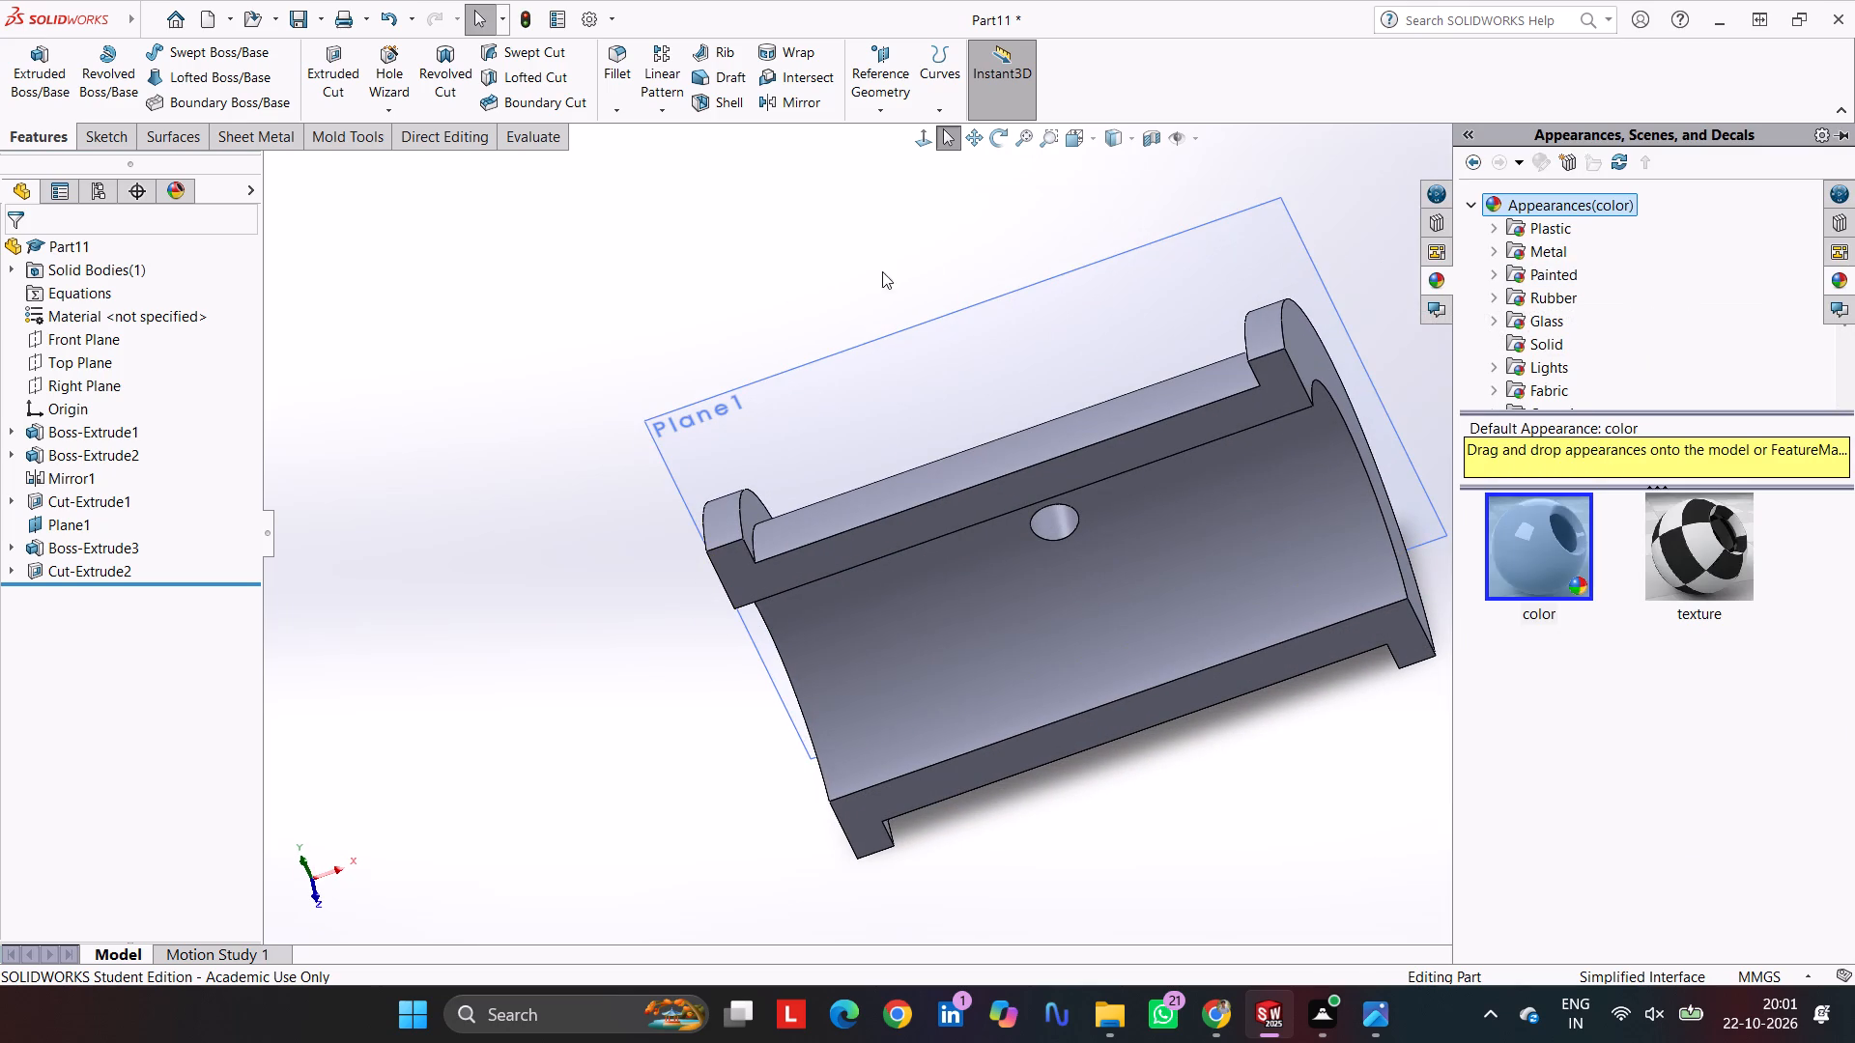
left_click(763, 380)
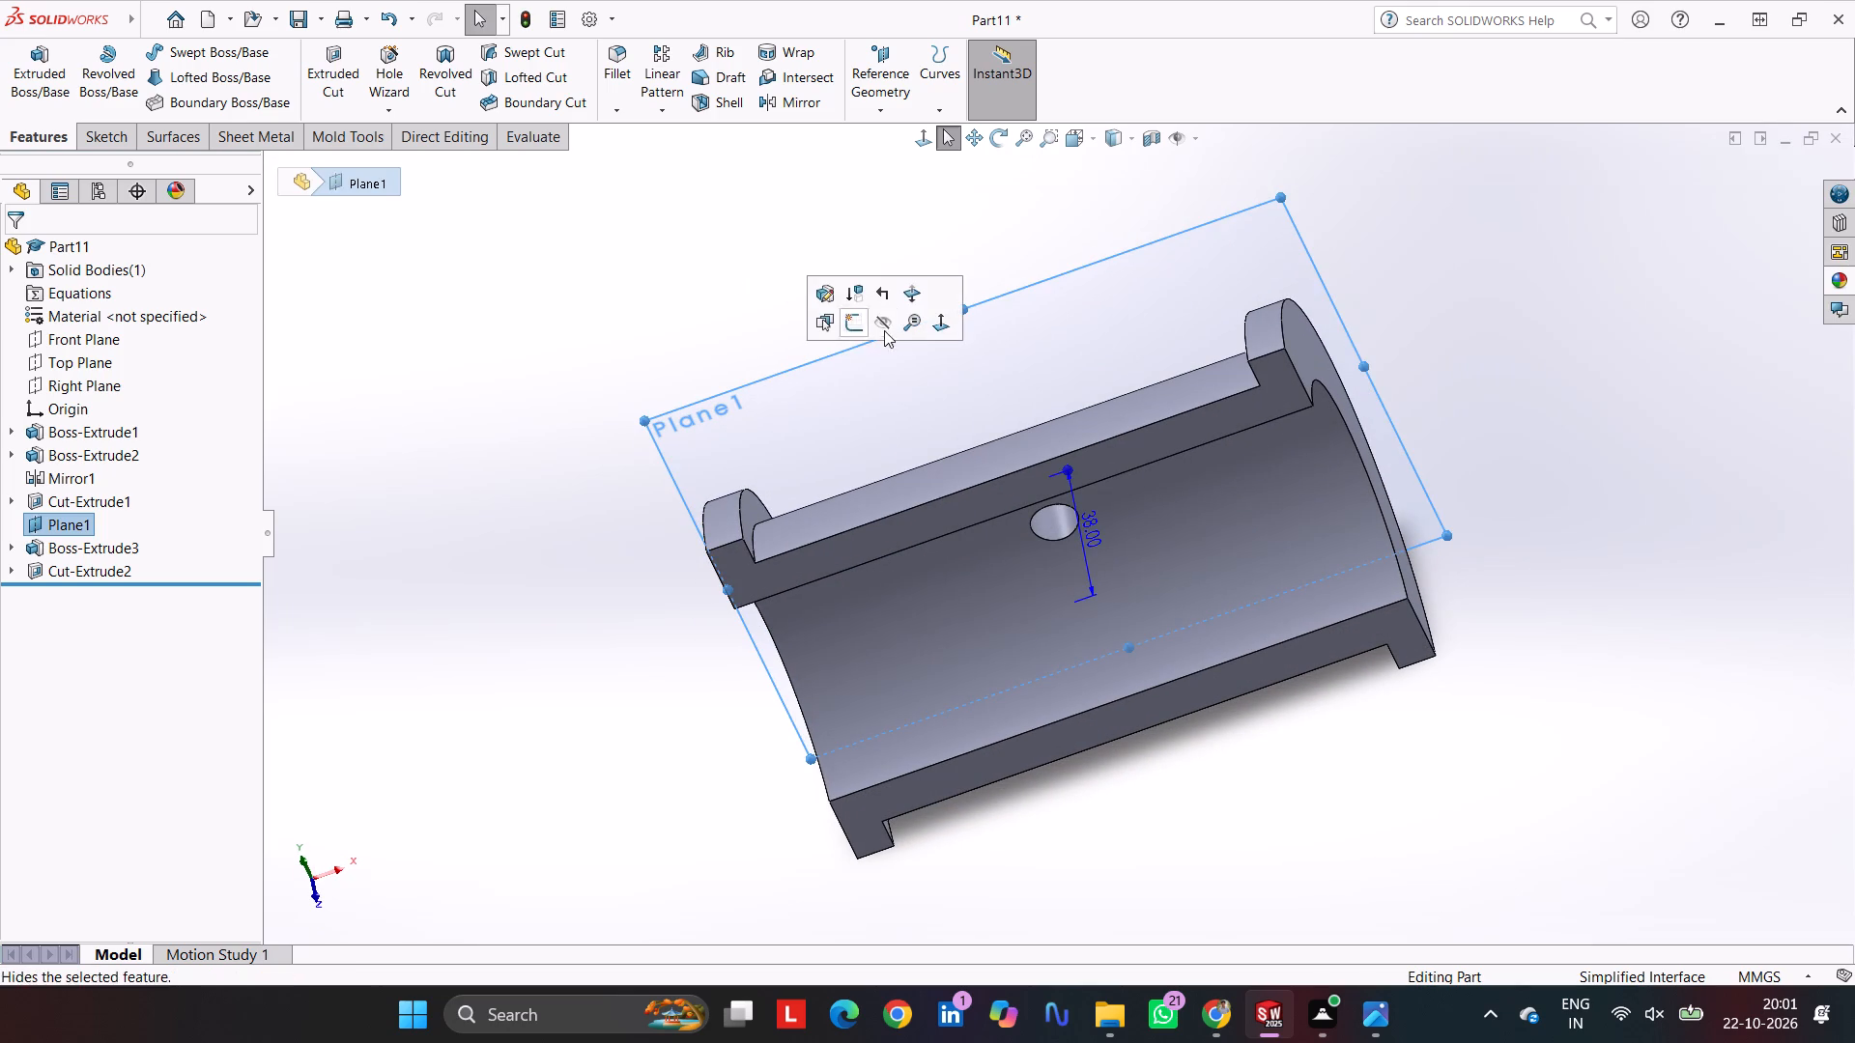
left_click(878, 324)
left_click(1513, 500)
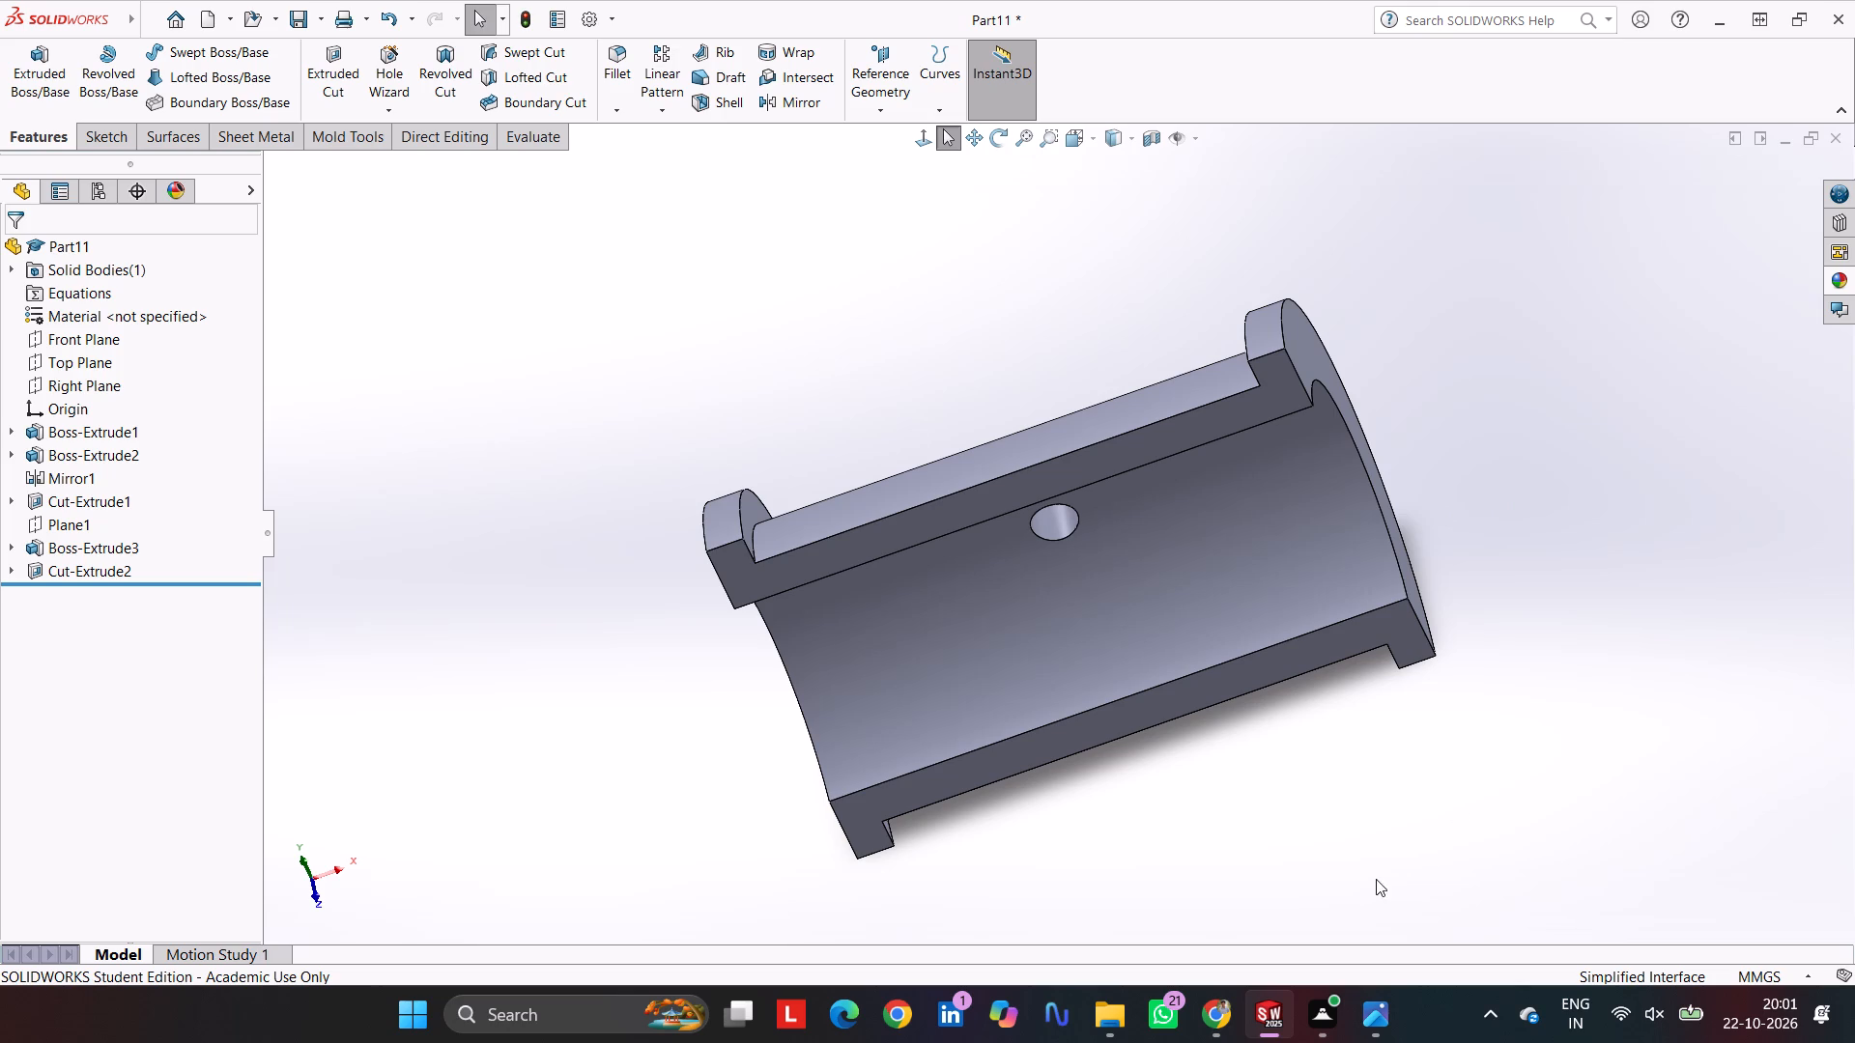
Colour the whole body of the half-bushing with the brown-orange swatch from the standard palette, matching part 6.
right_click(1050, 597)
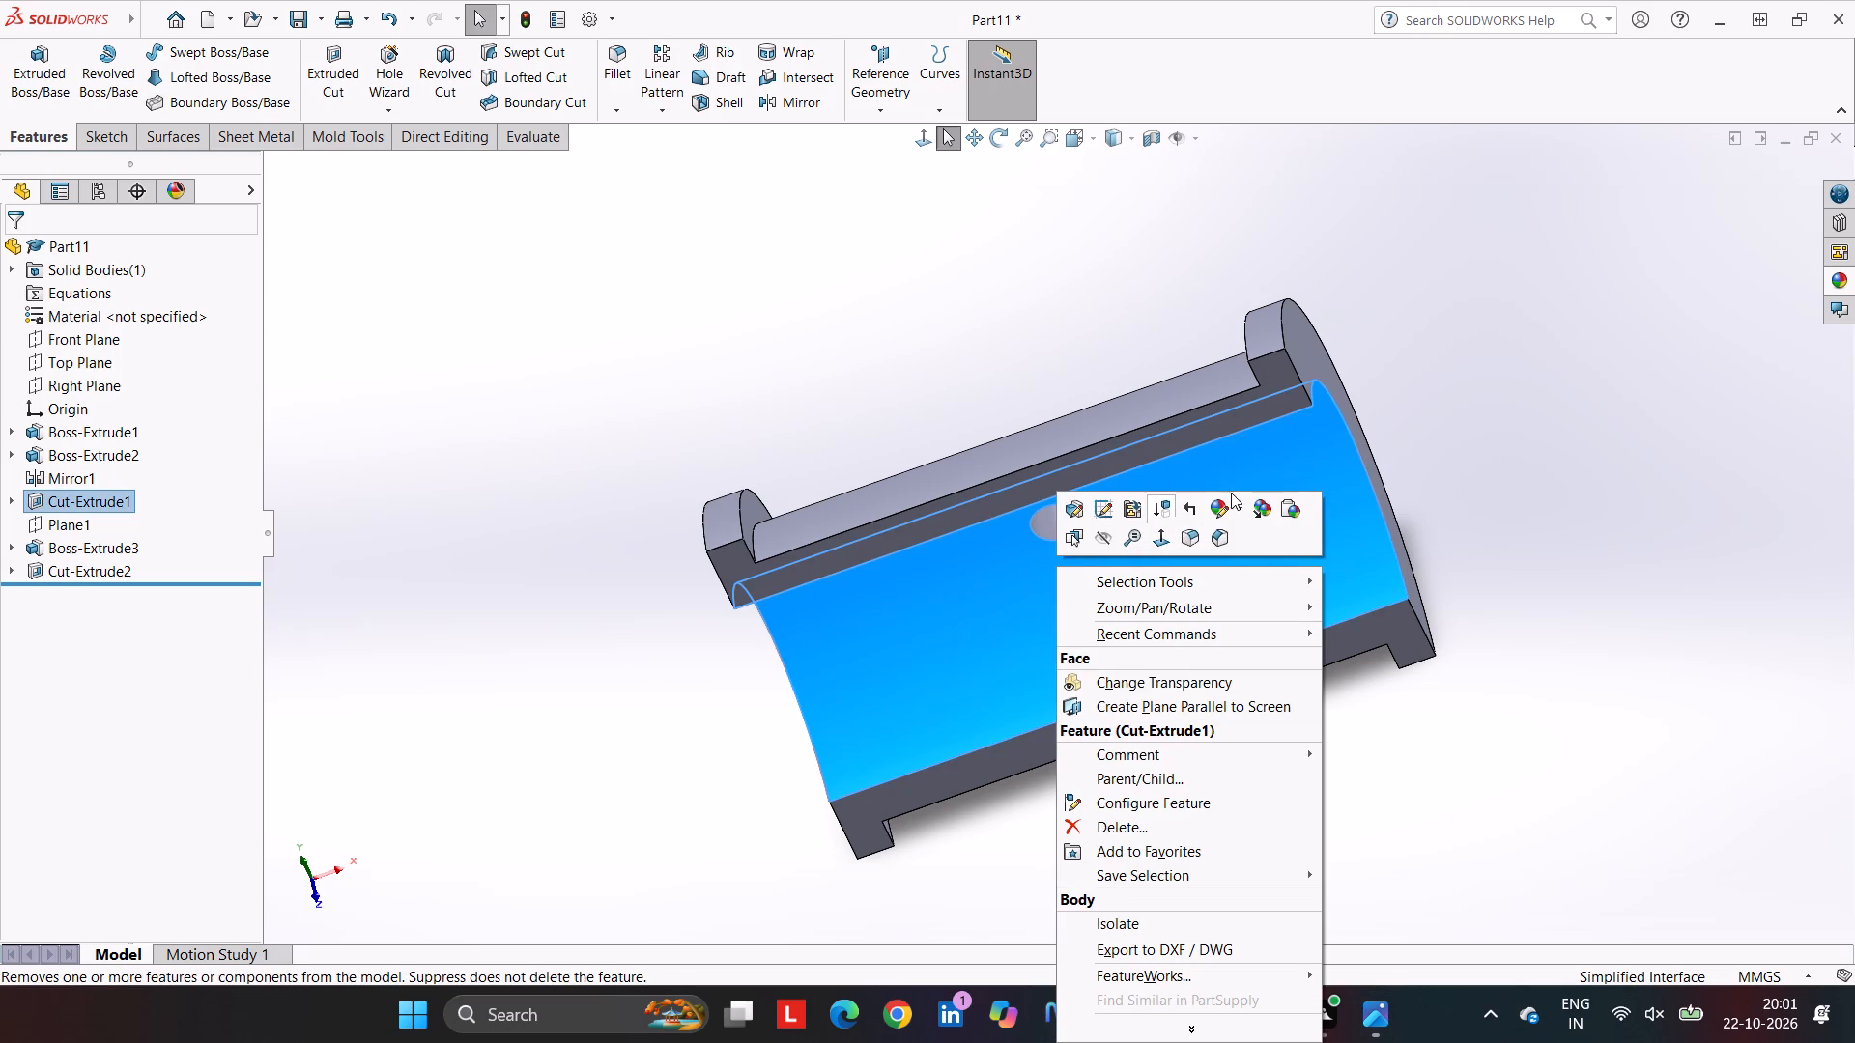
left_click(1220, 507)
left_click(1244, 590)
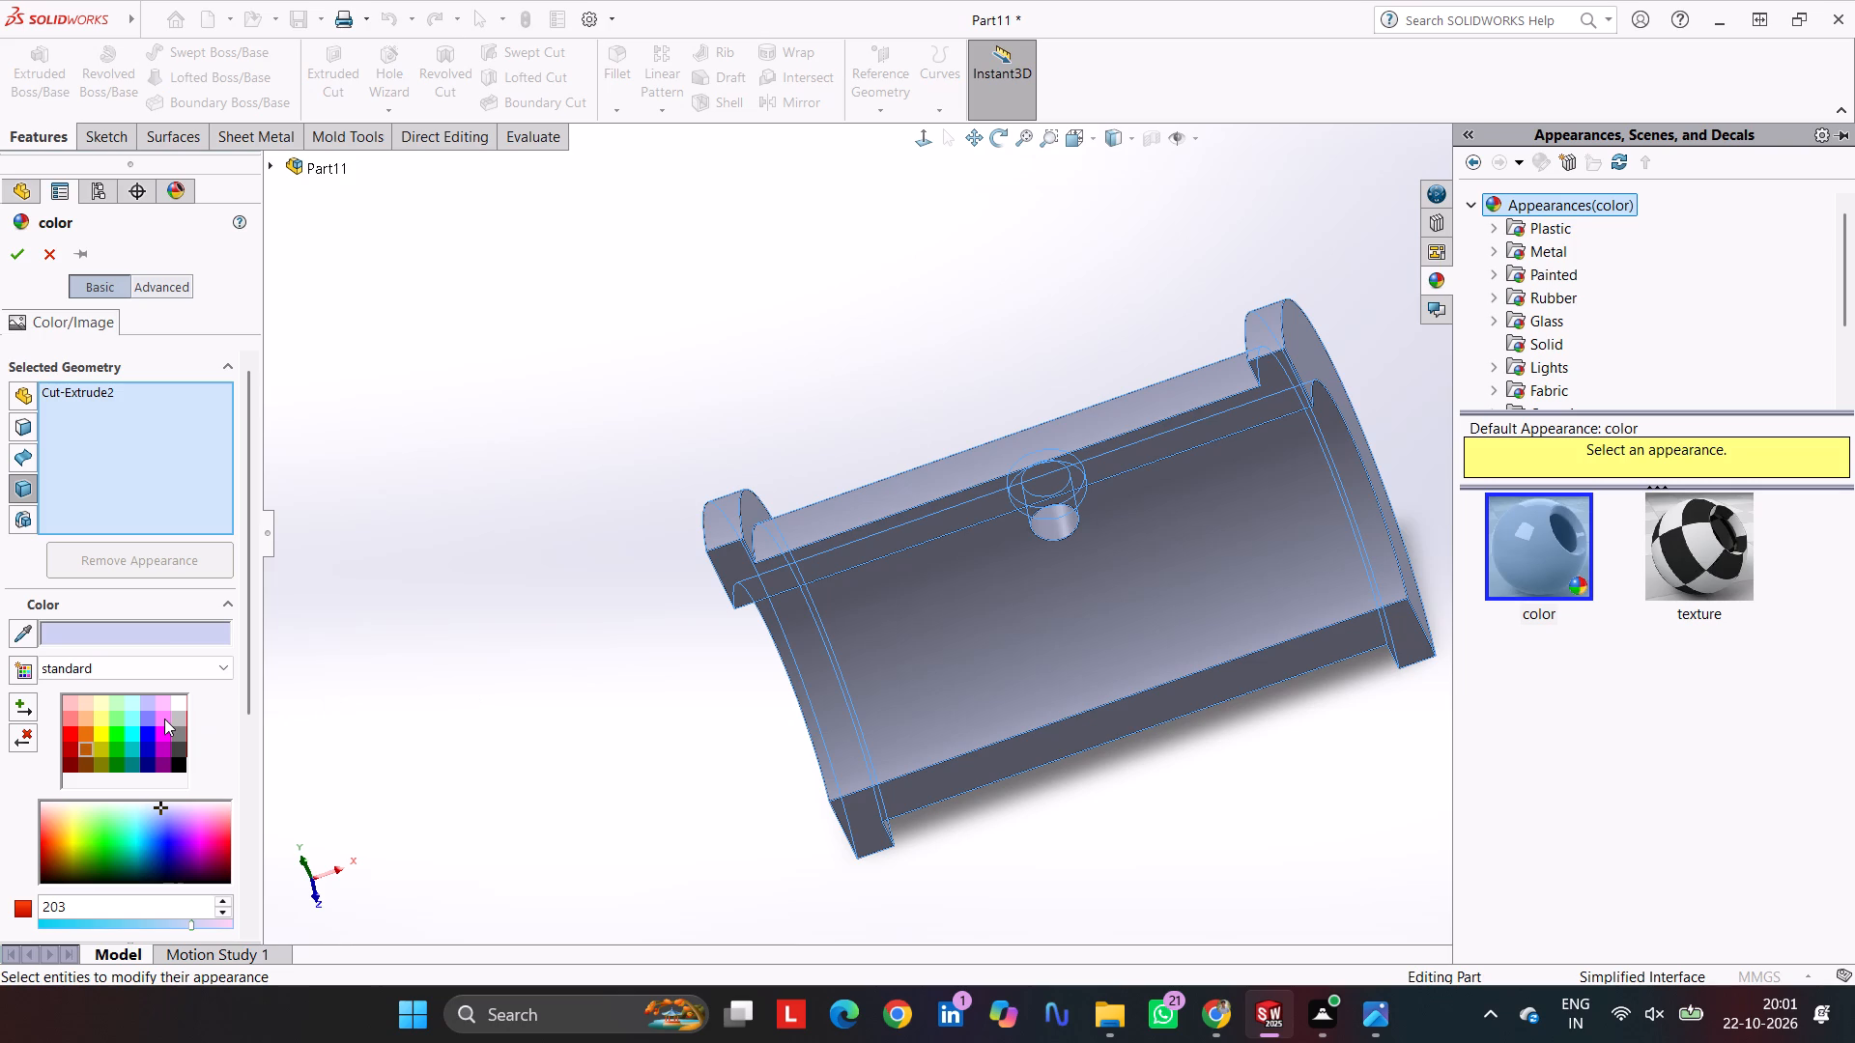
left_click(85, 744)
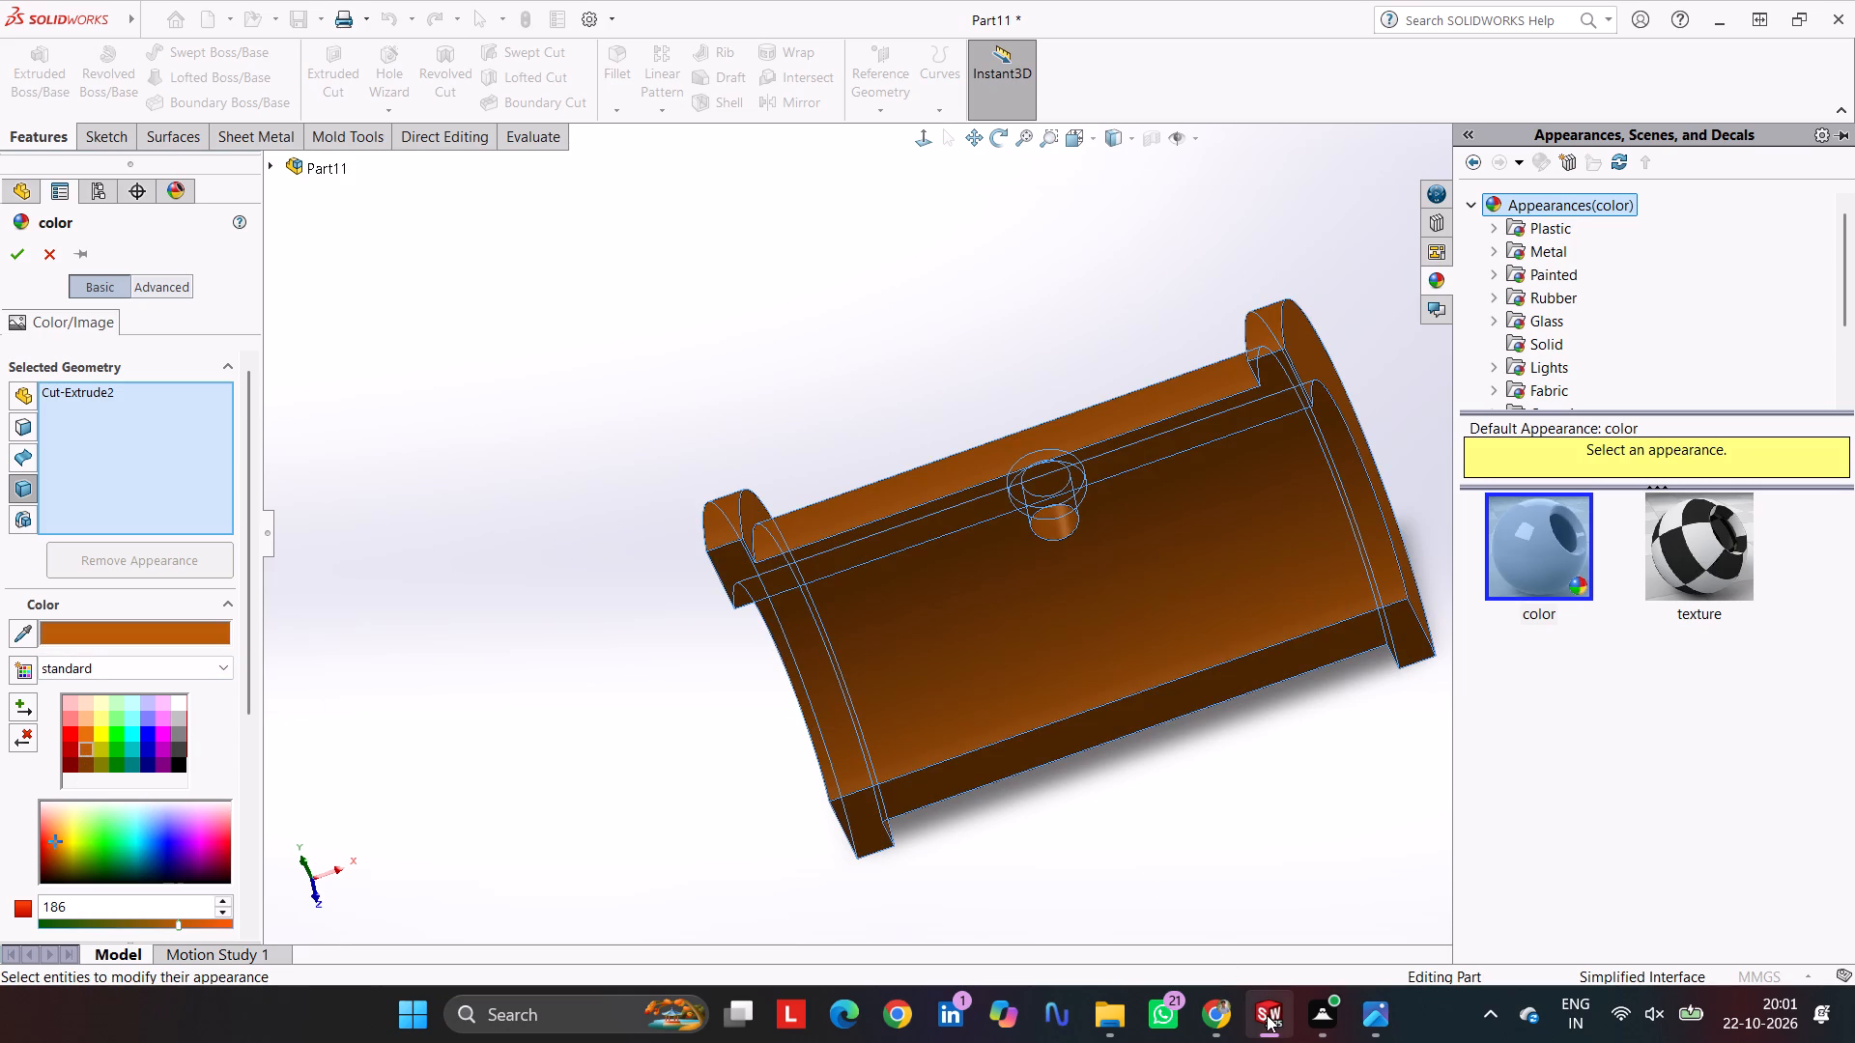
left_click(1447, 916)
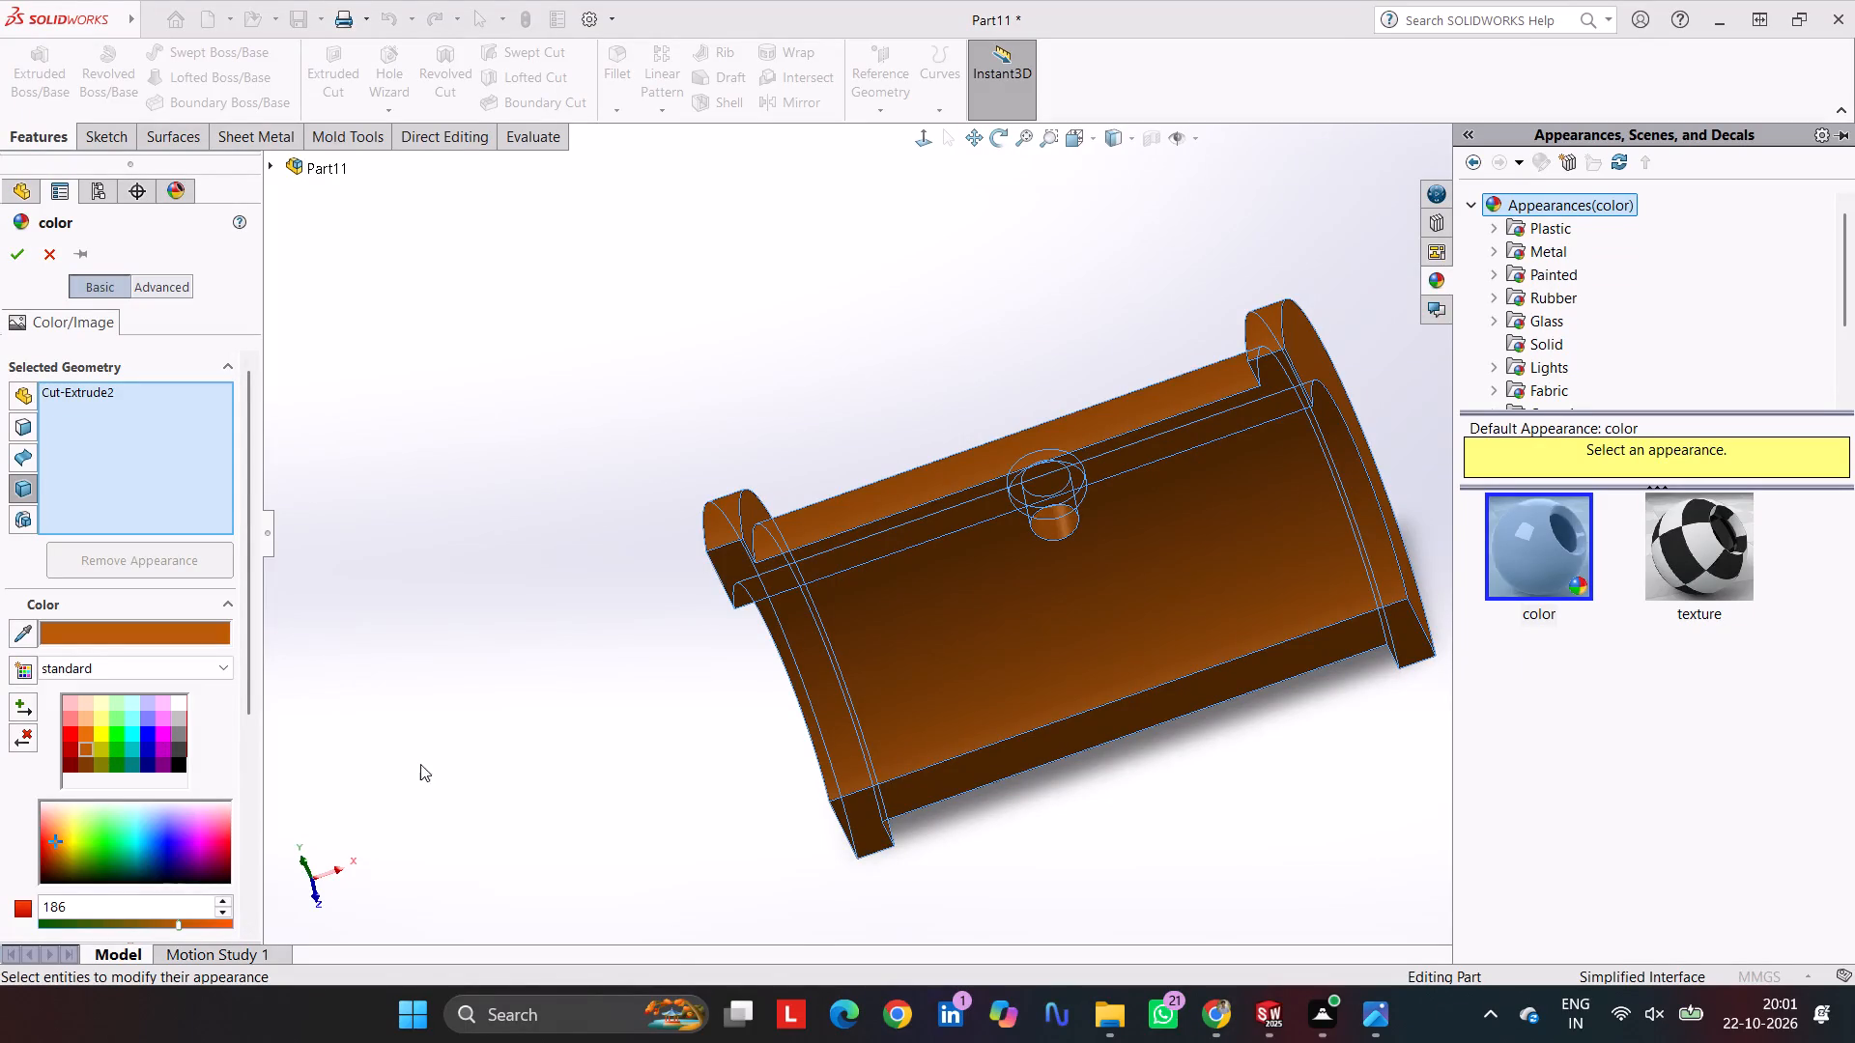
left_click(1404, 918)
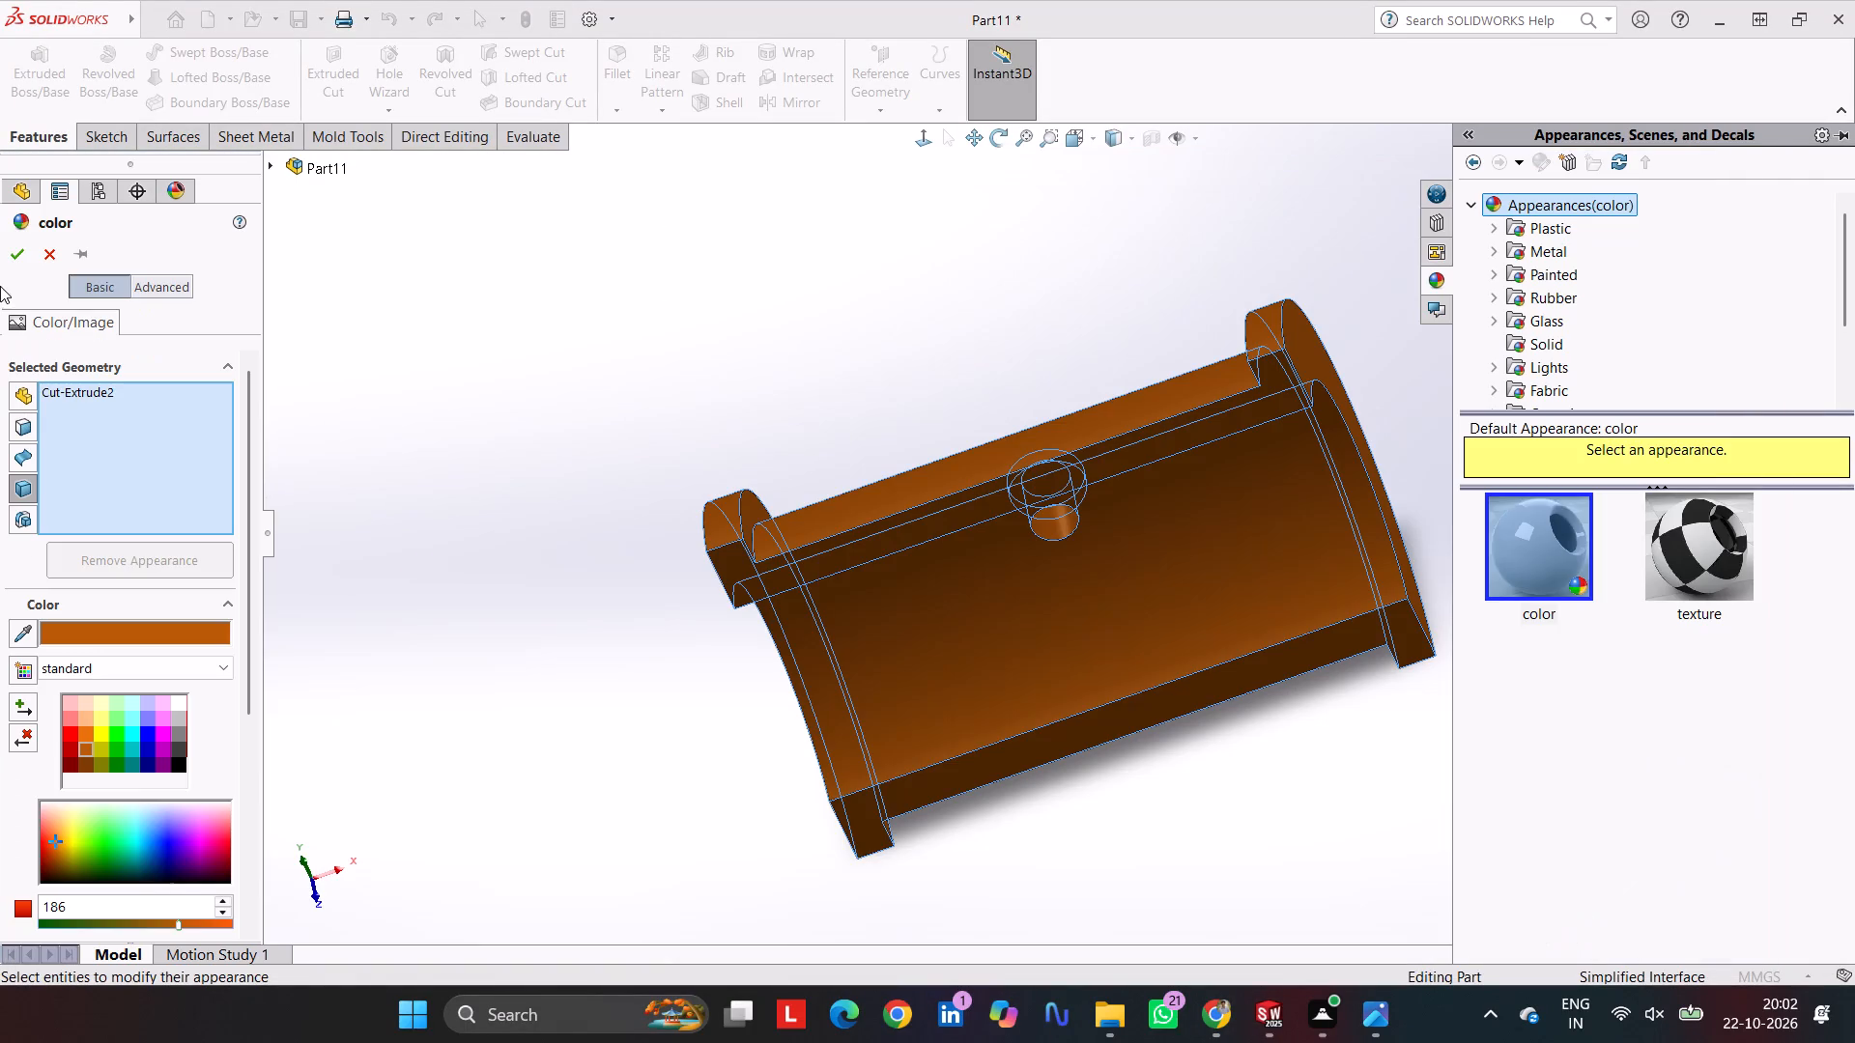
left_click(27, 263)
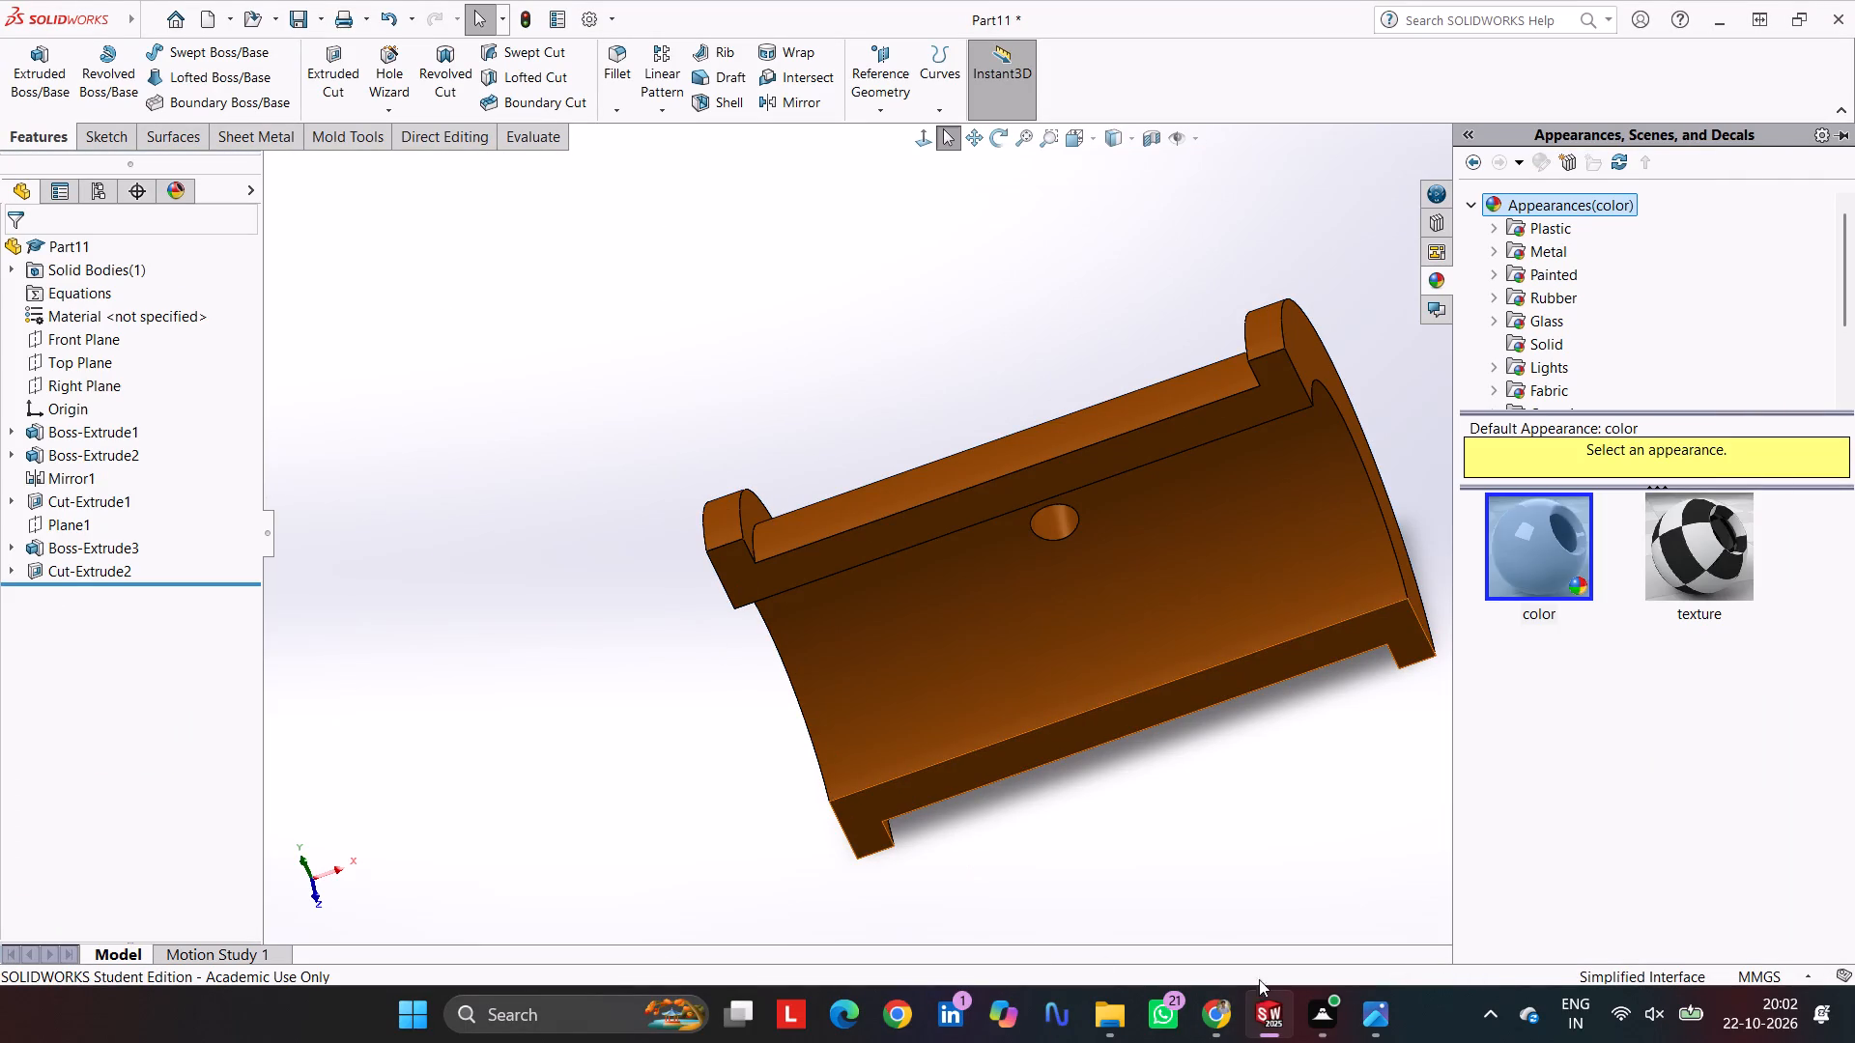
Switch to part 6 and recolour its whole body with the same brown-orange standard swatch.
left_click(1402, 899)
left_click(709, 581)
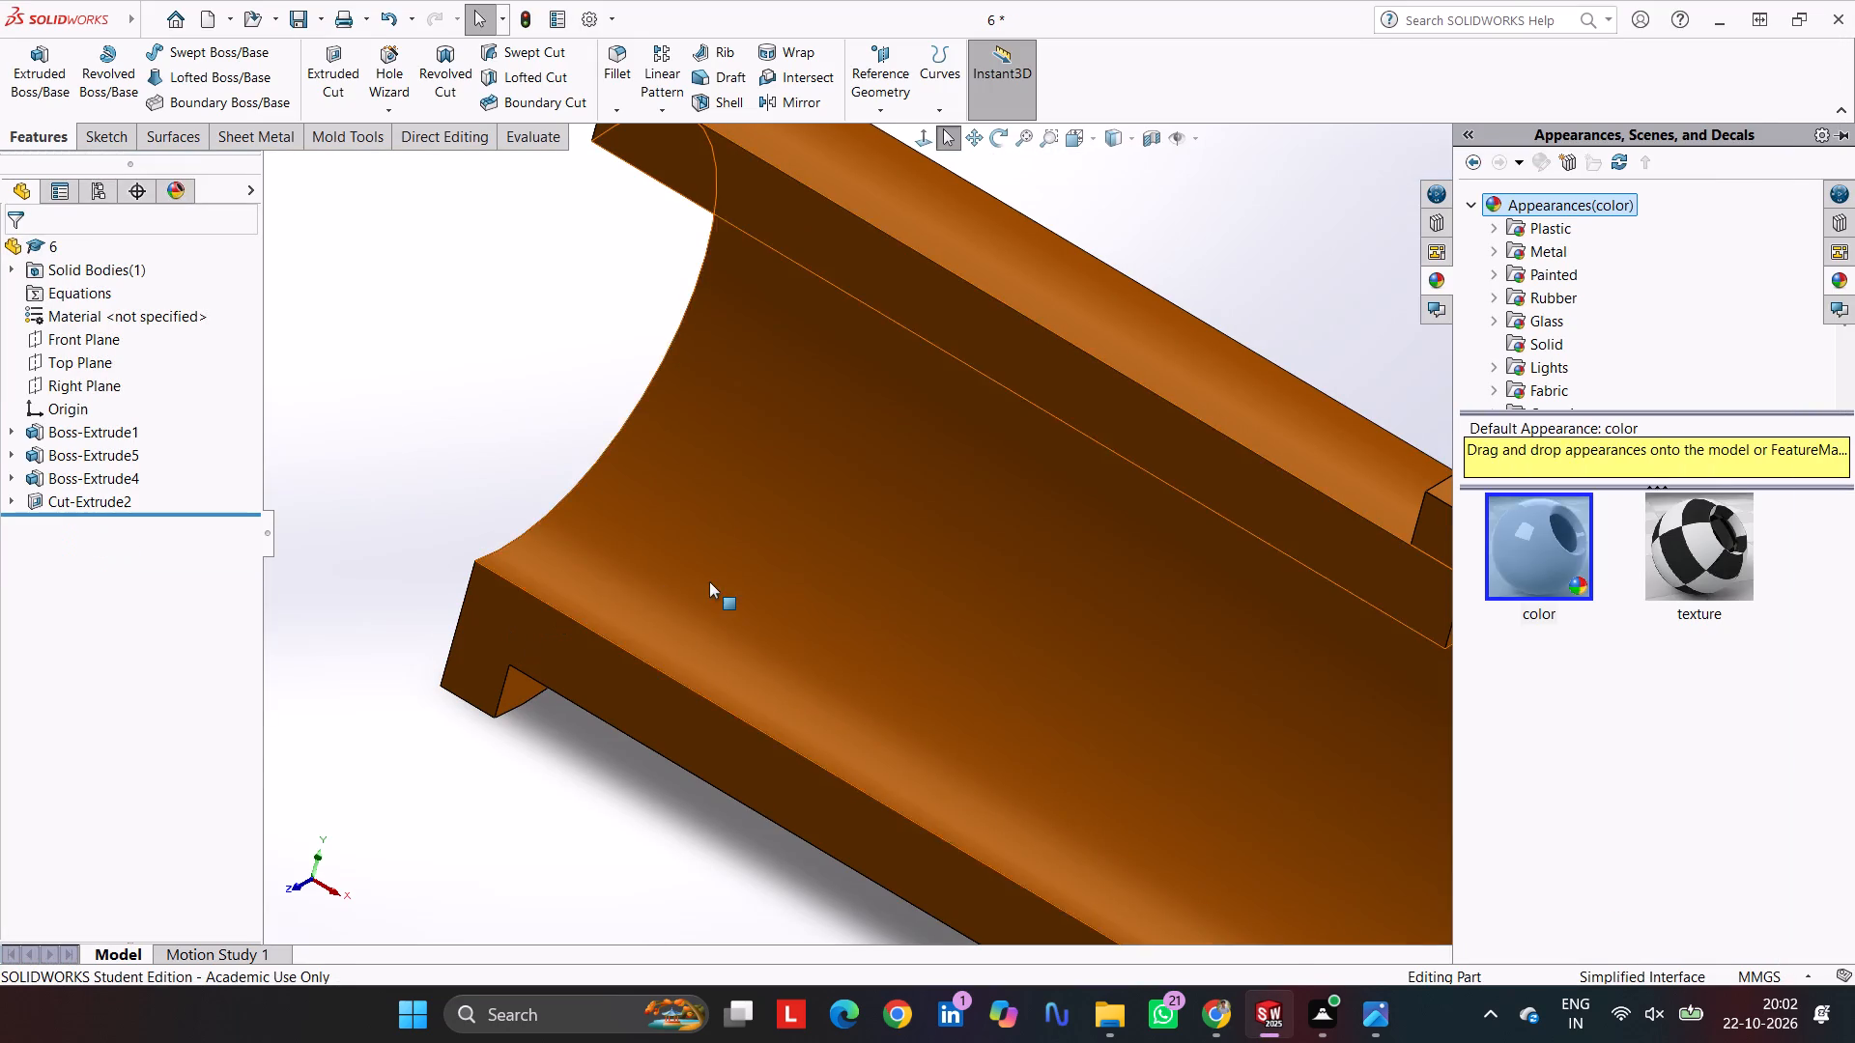
left_click(920, 493)
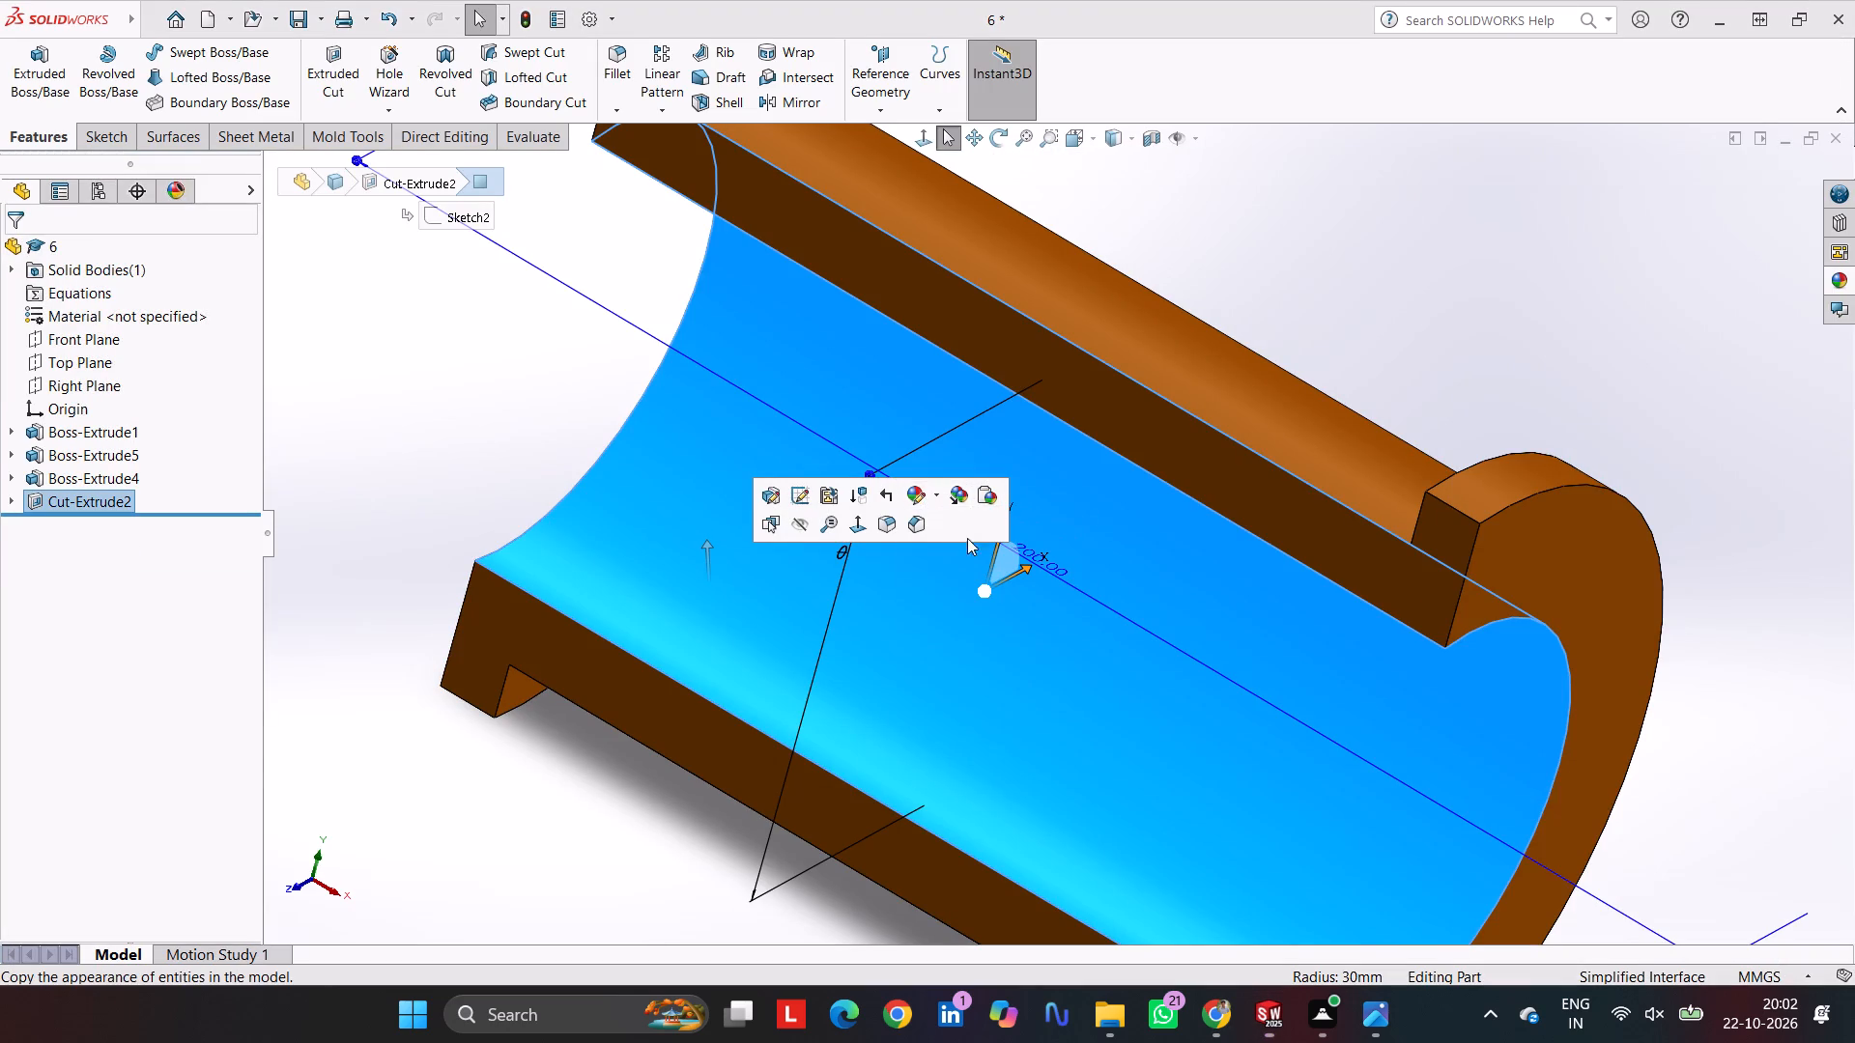
left_click(921, 496)
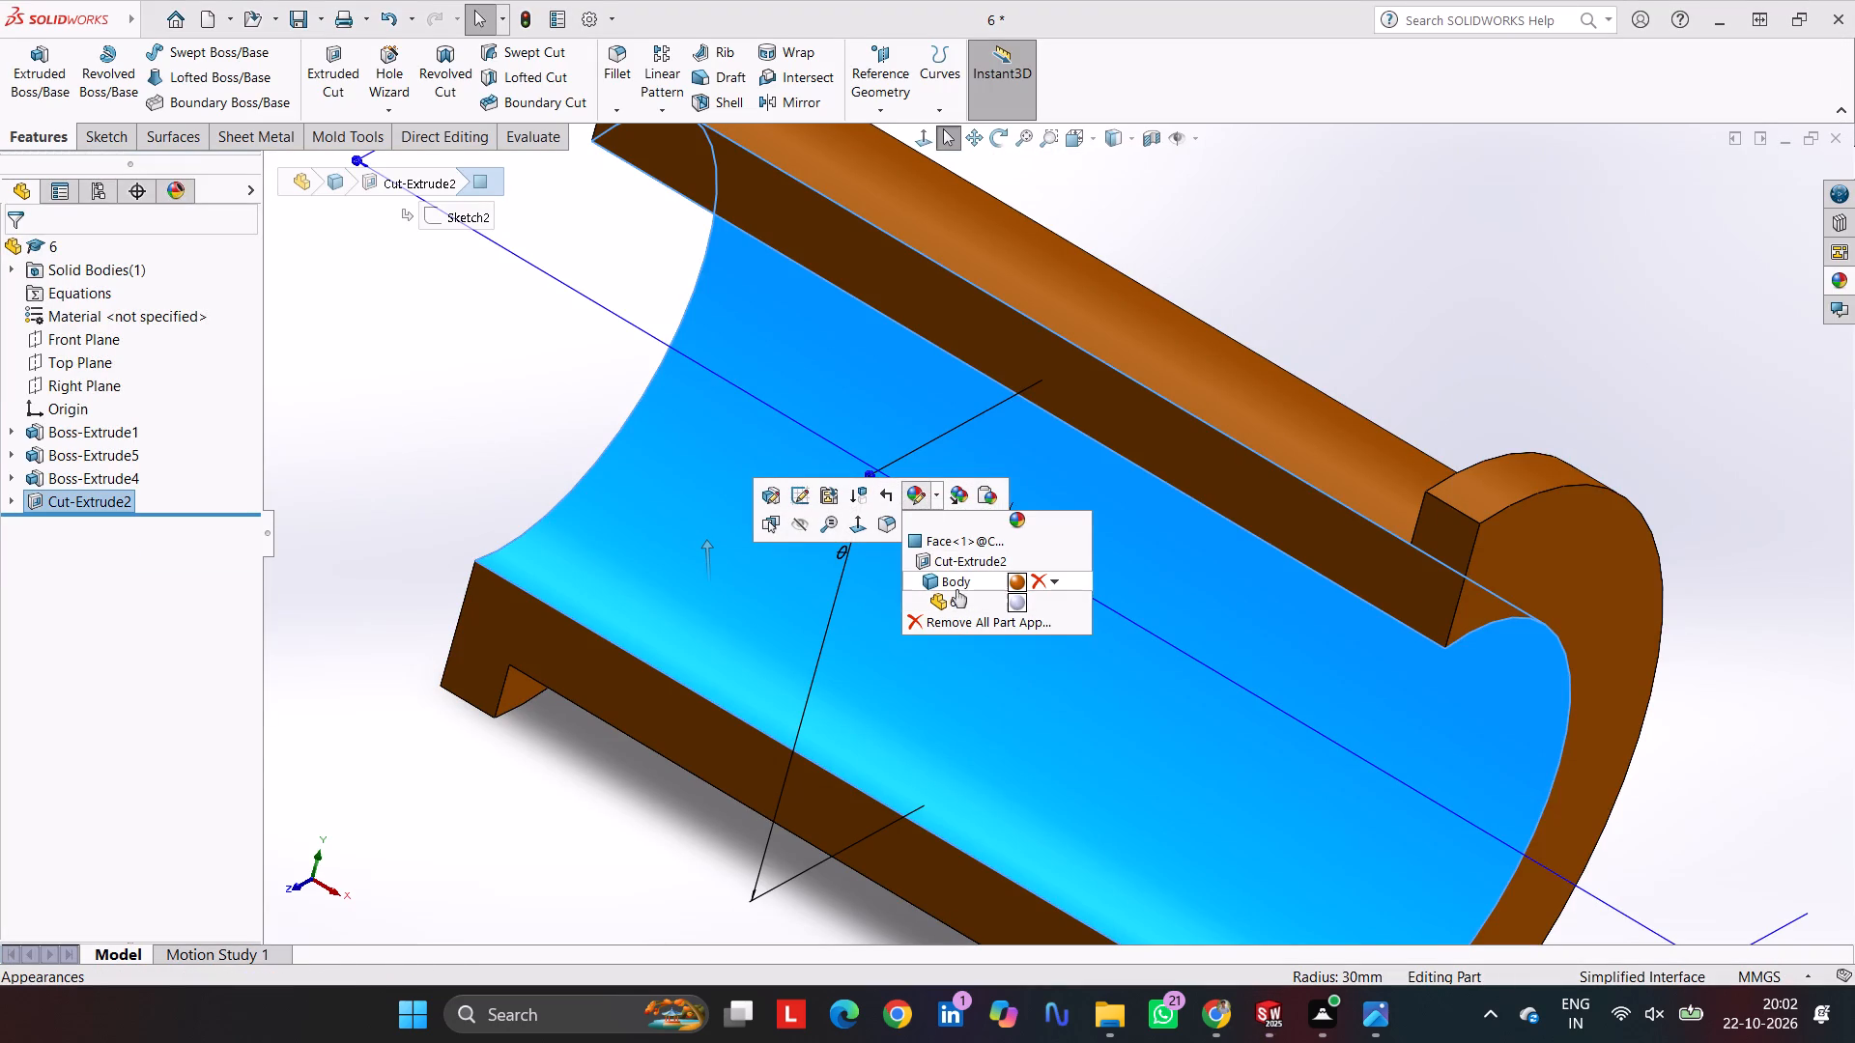
left_click(956, 589)
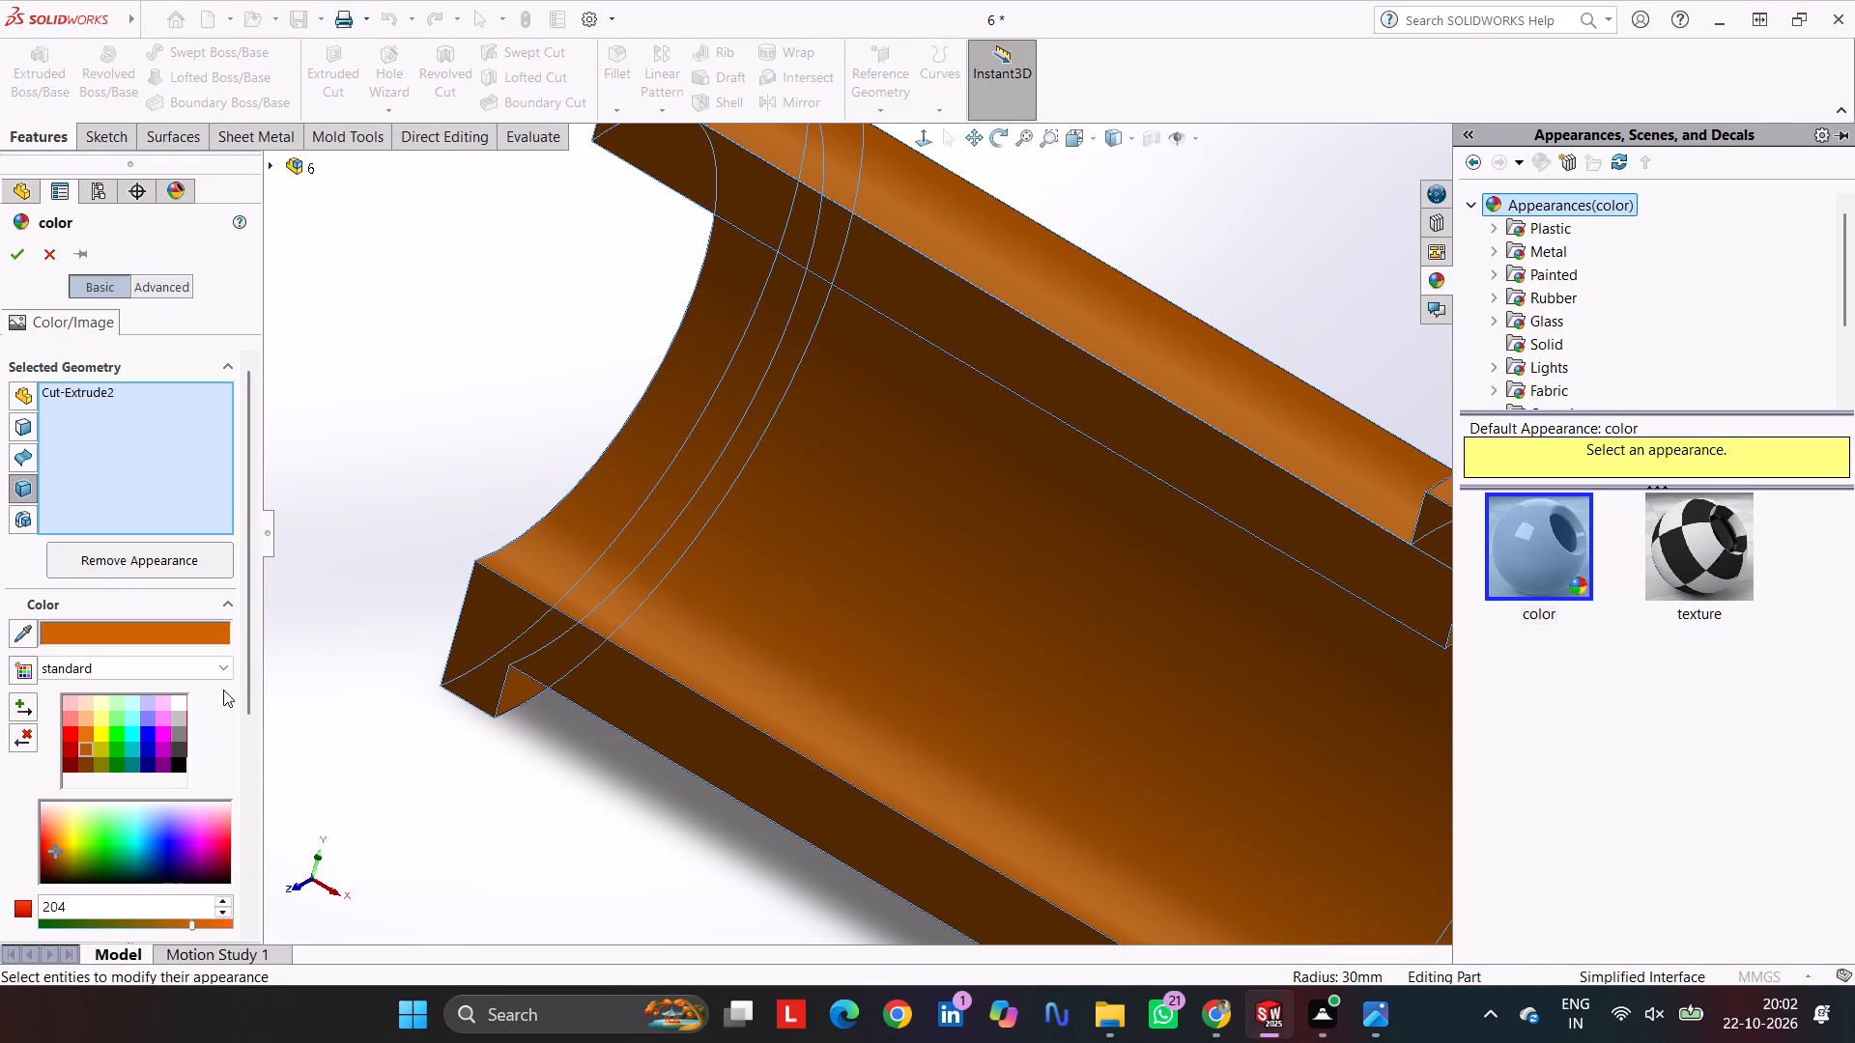
left_click(87, 728)
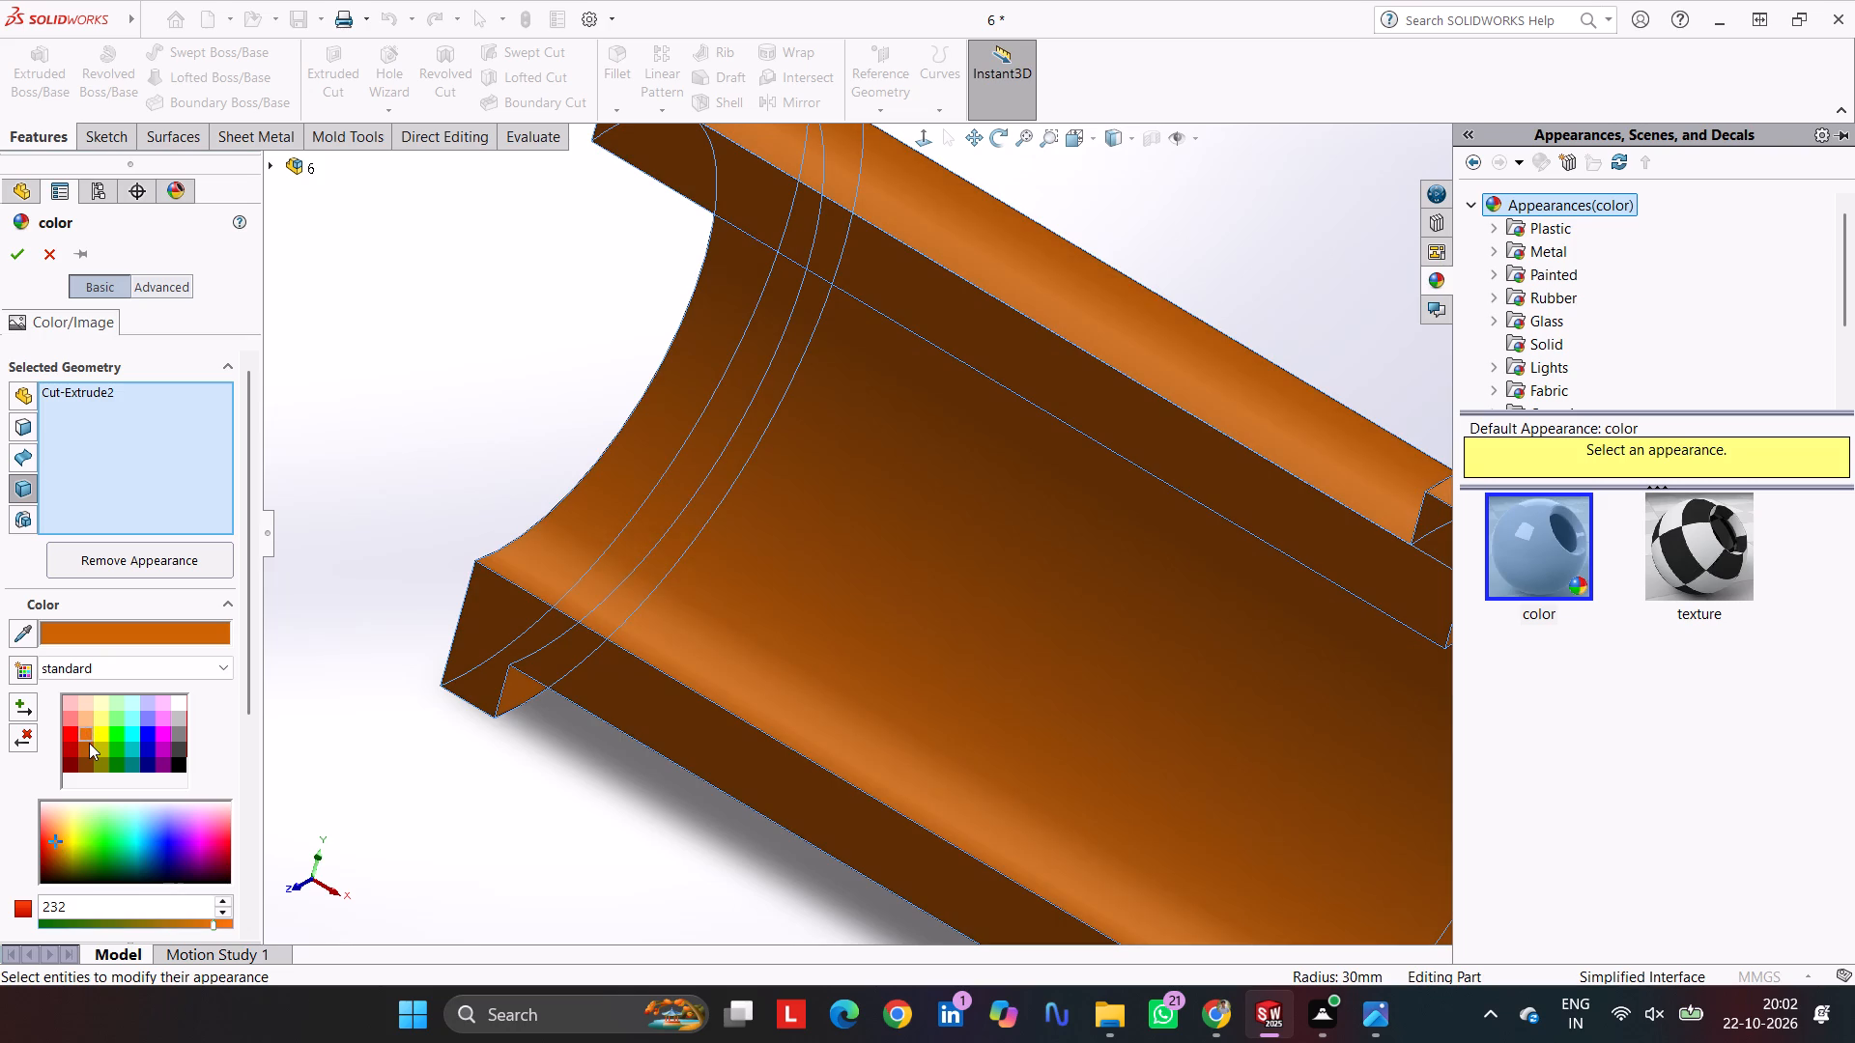
left_click(89, 743)
left_click(16, 257)
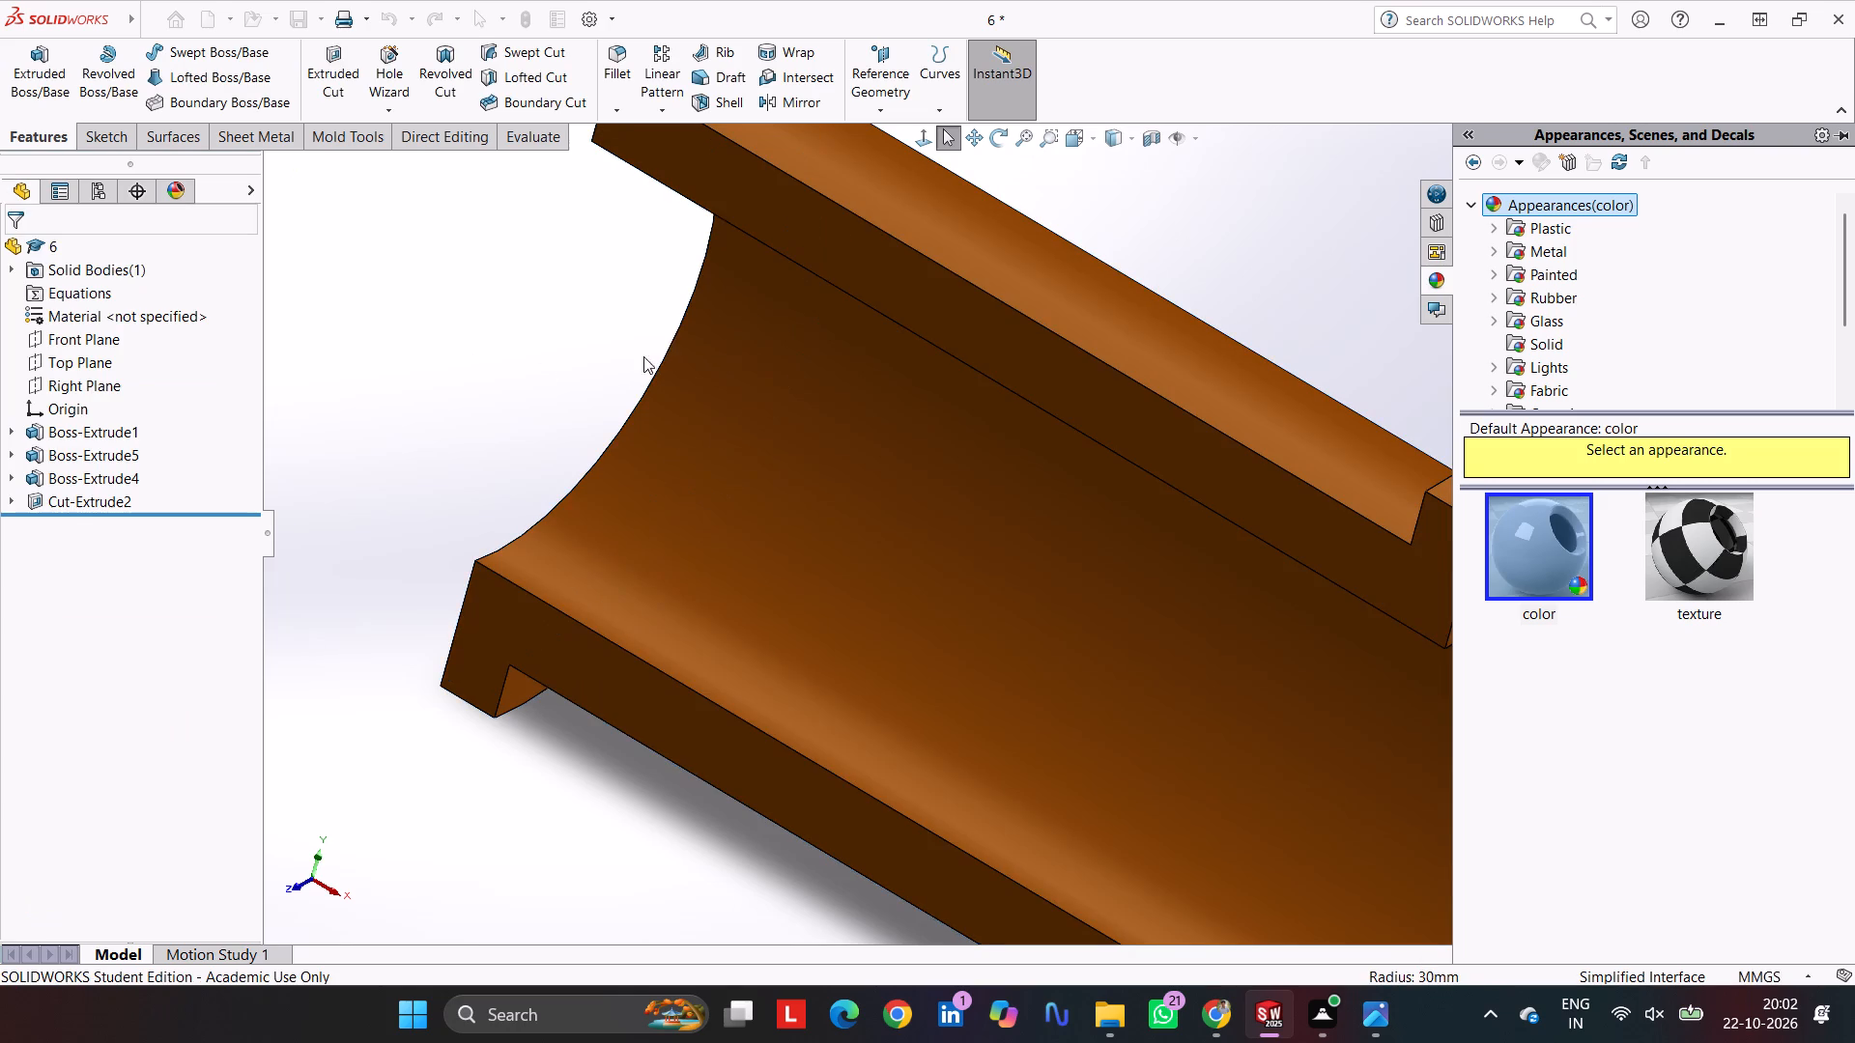
left_click(663, 342)
Set part 6 to the isometric view and save it.
scroll(1019, 527, "up", 3)
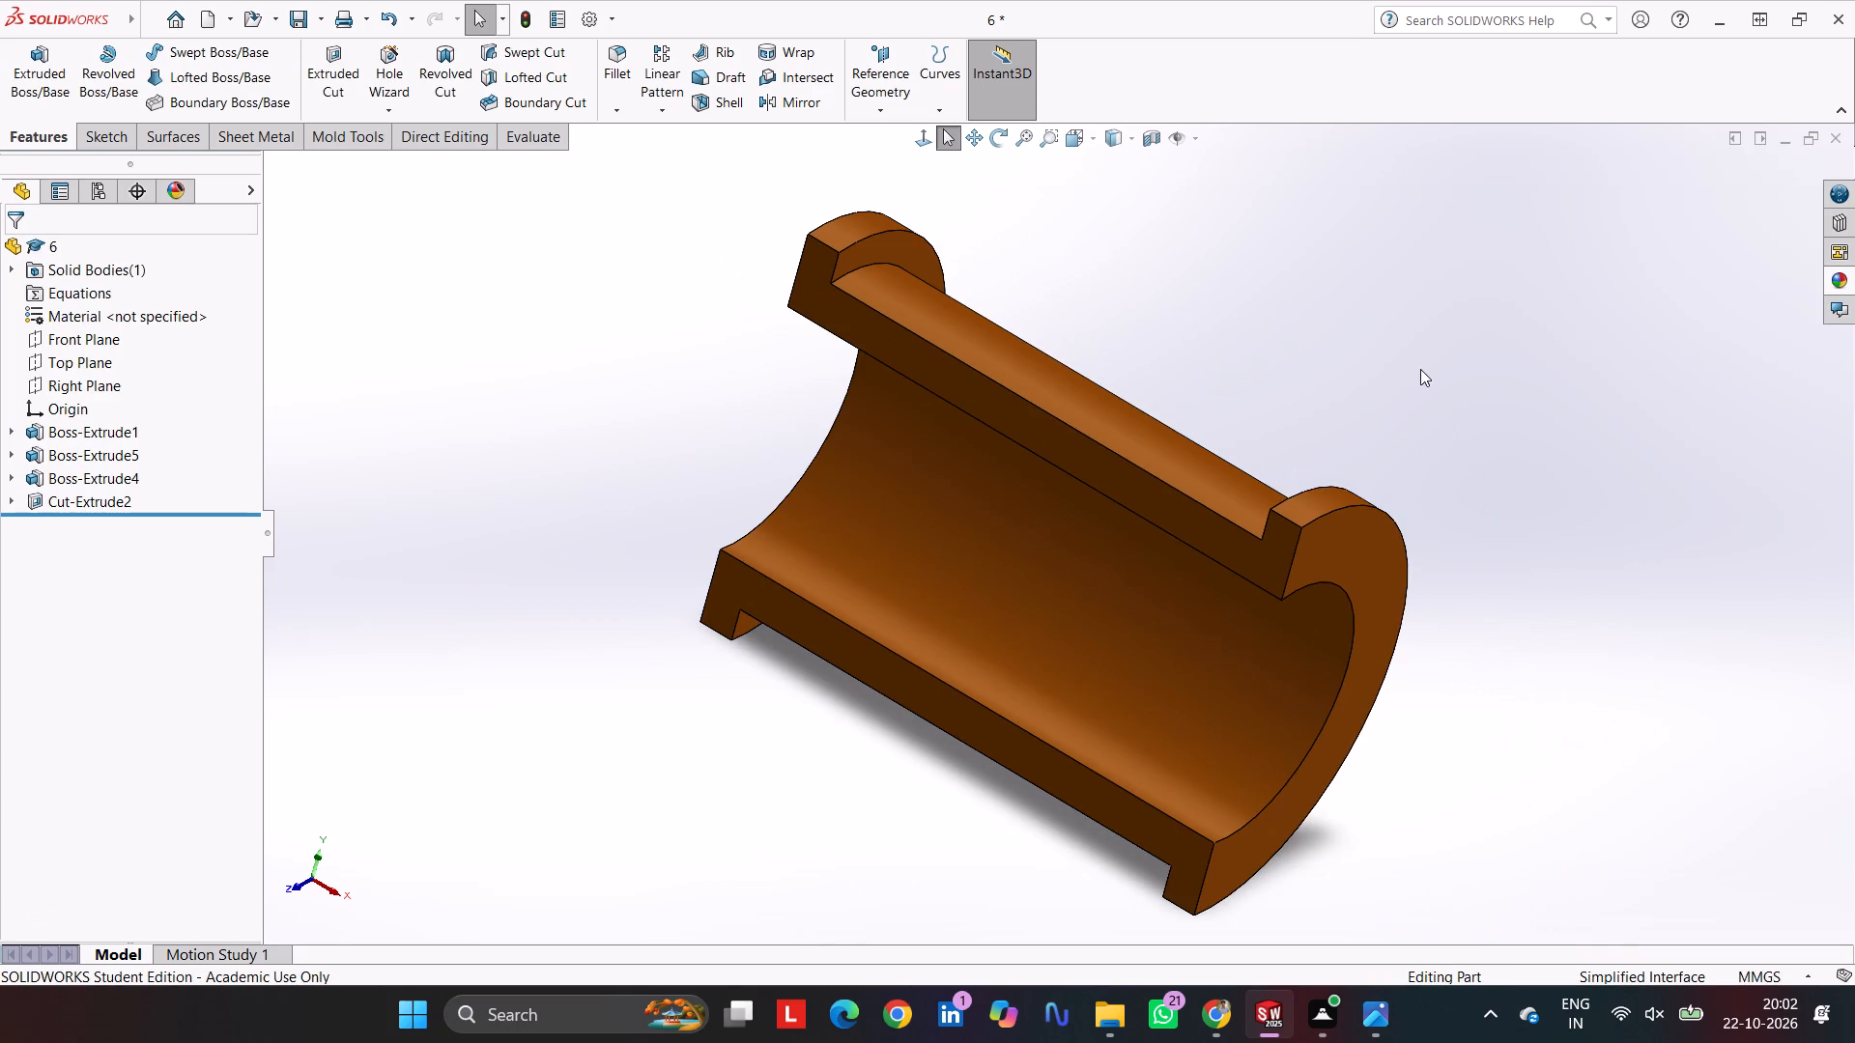
key("ctrl+7")
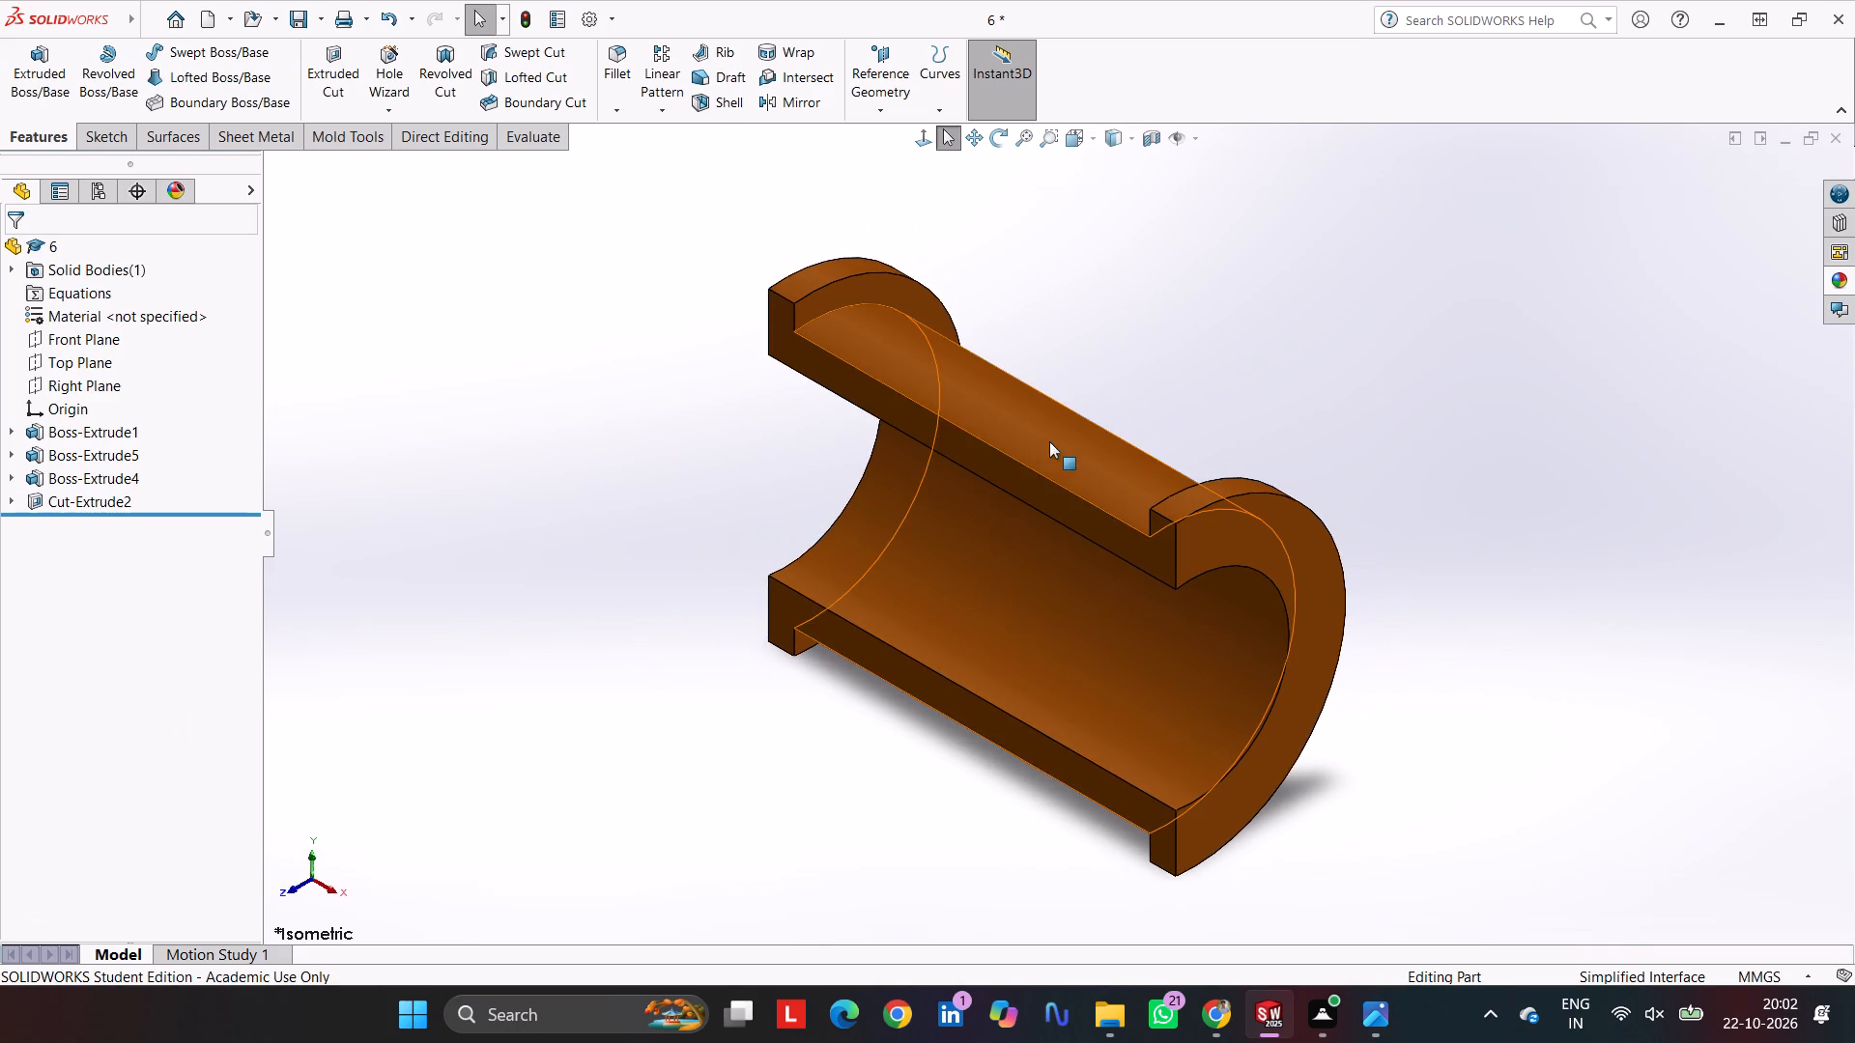
key("ctrl+s")
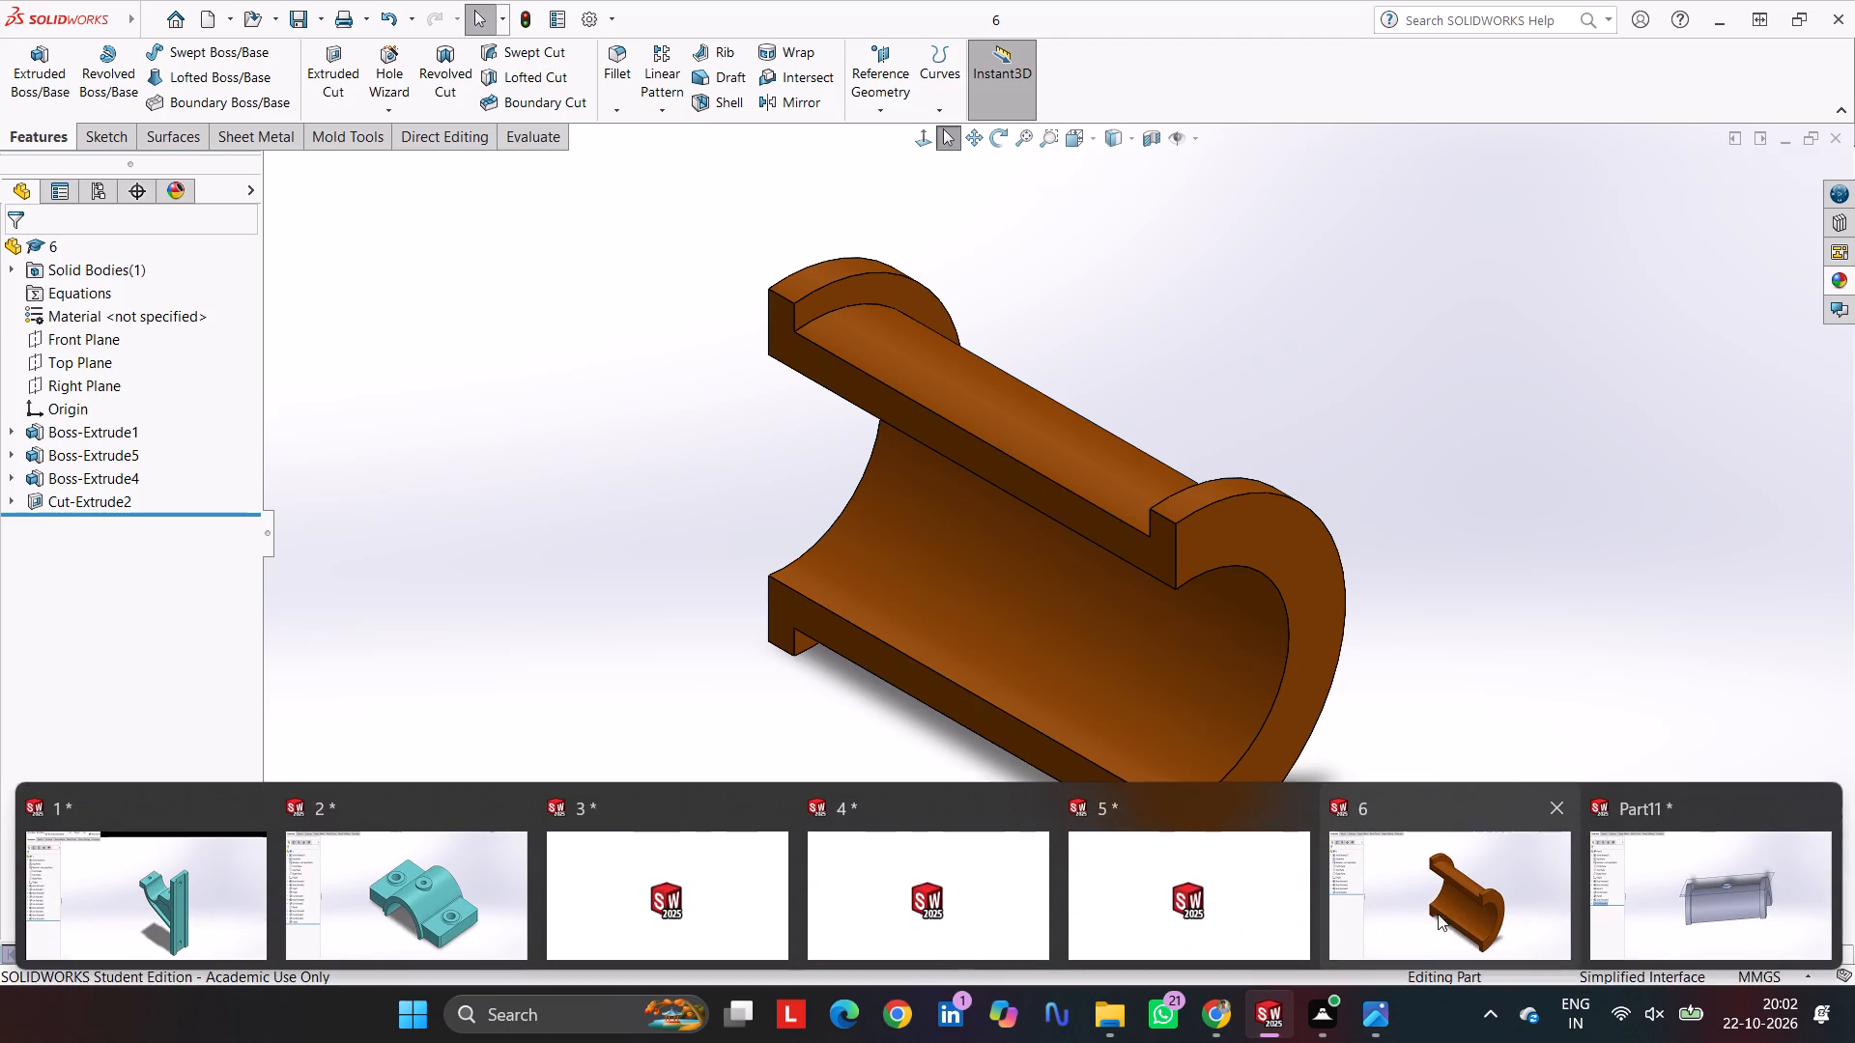
Save the open parts 1, 2, 3, 4 and 5 one after another.
left_click(217, 856)
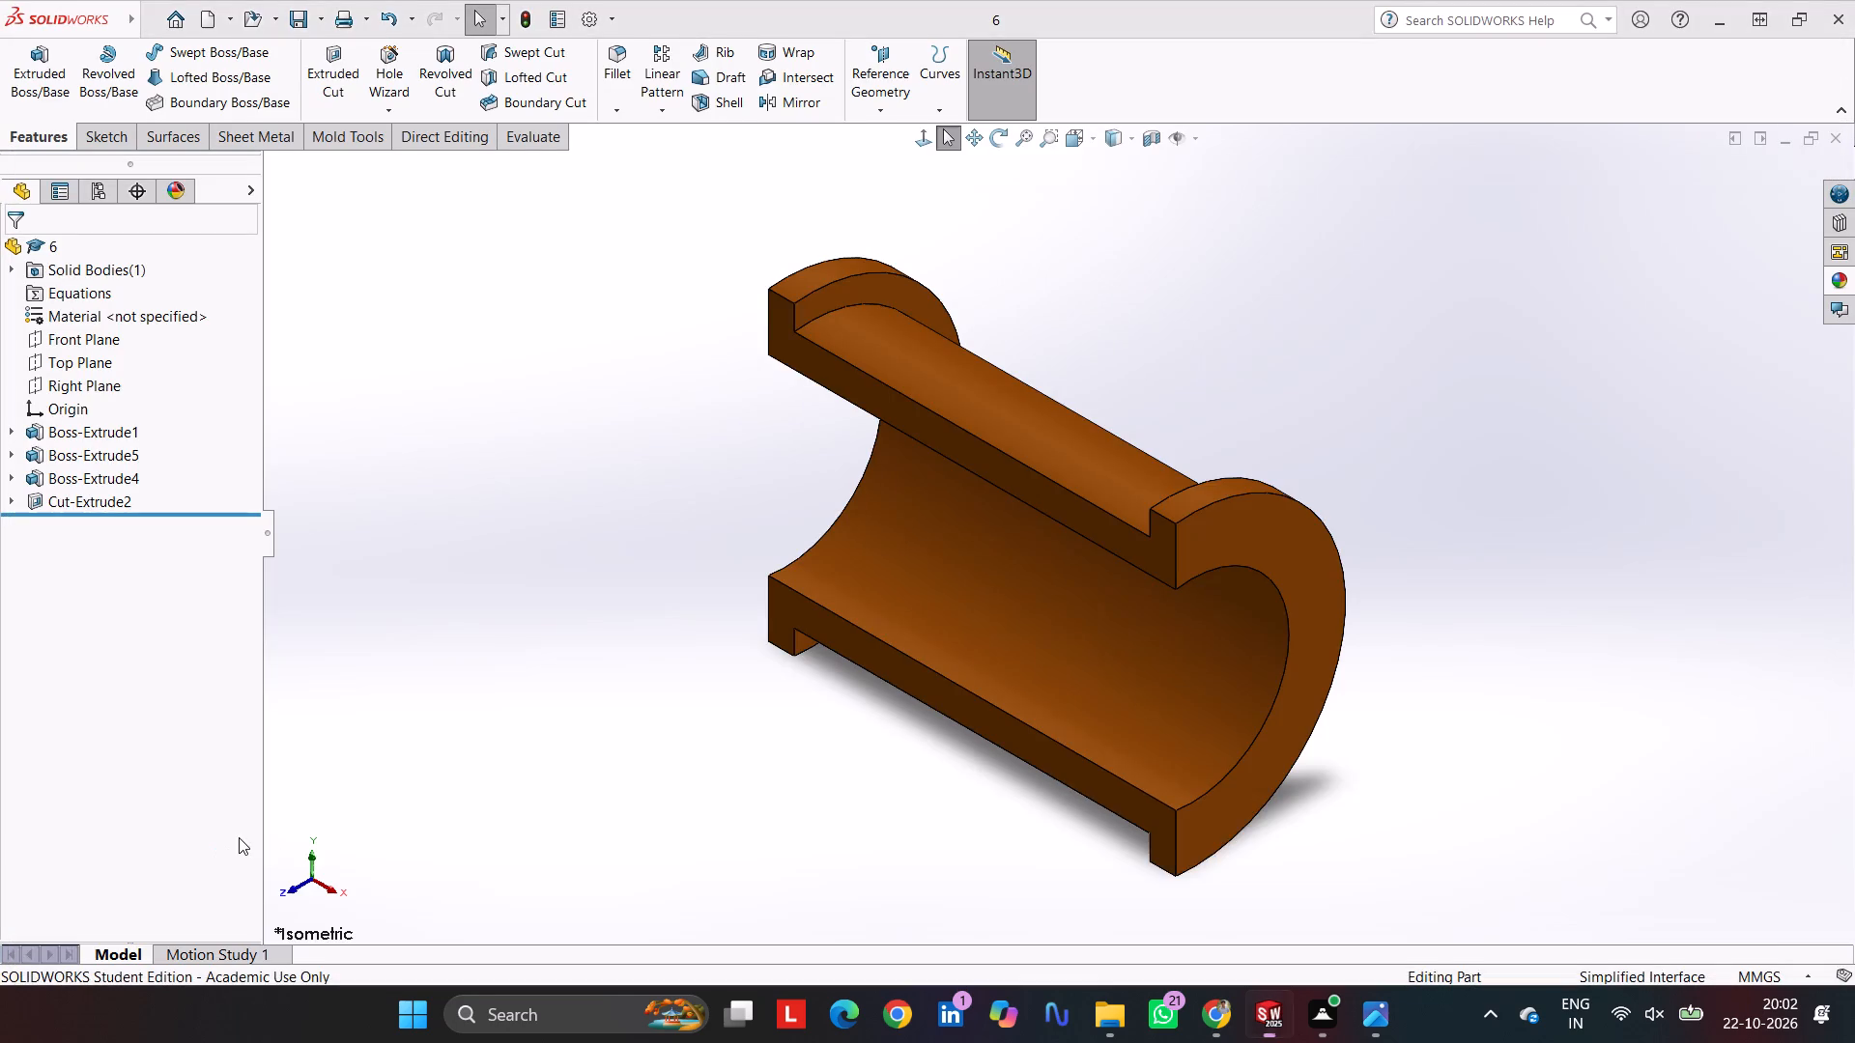
key("ctrl+s")
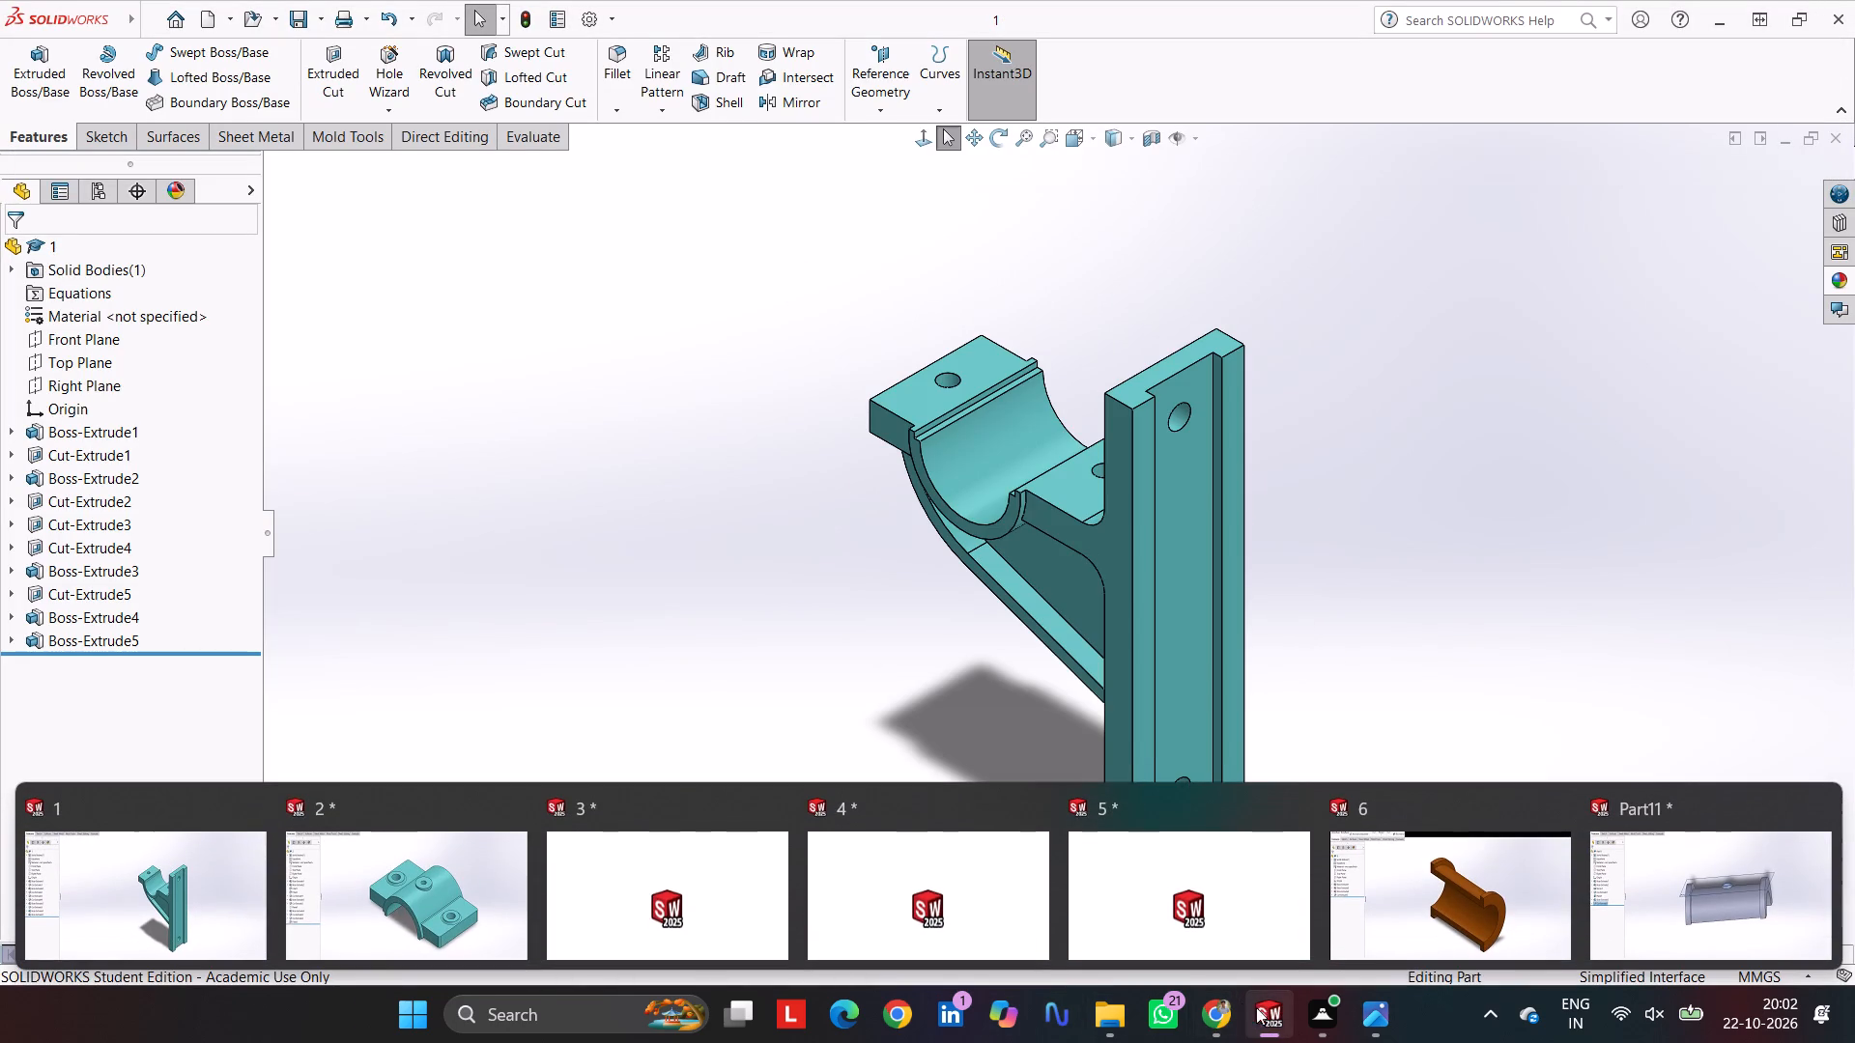
left_click(476, 881)
key("ctrl+s")
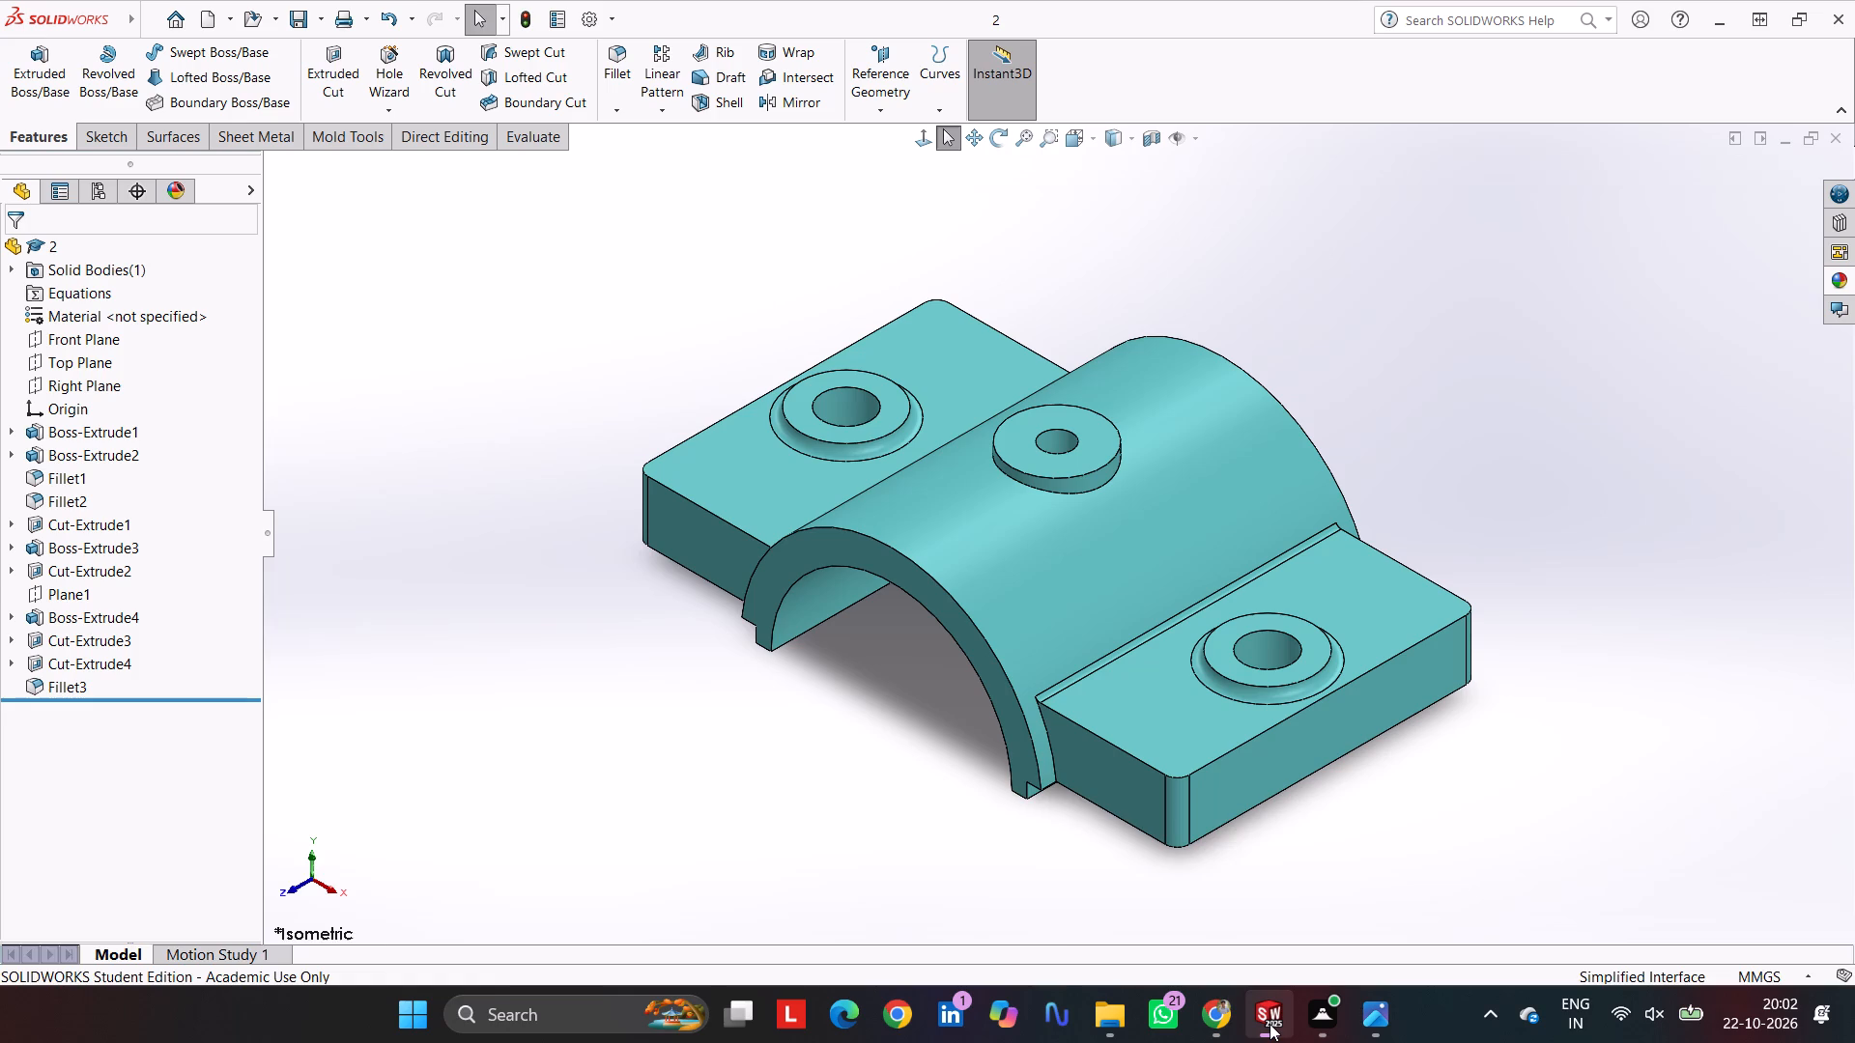
left_click(631, 883)
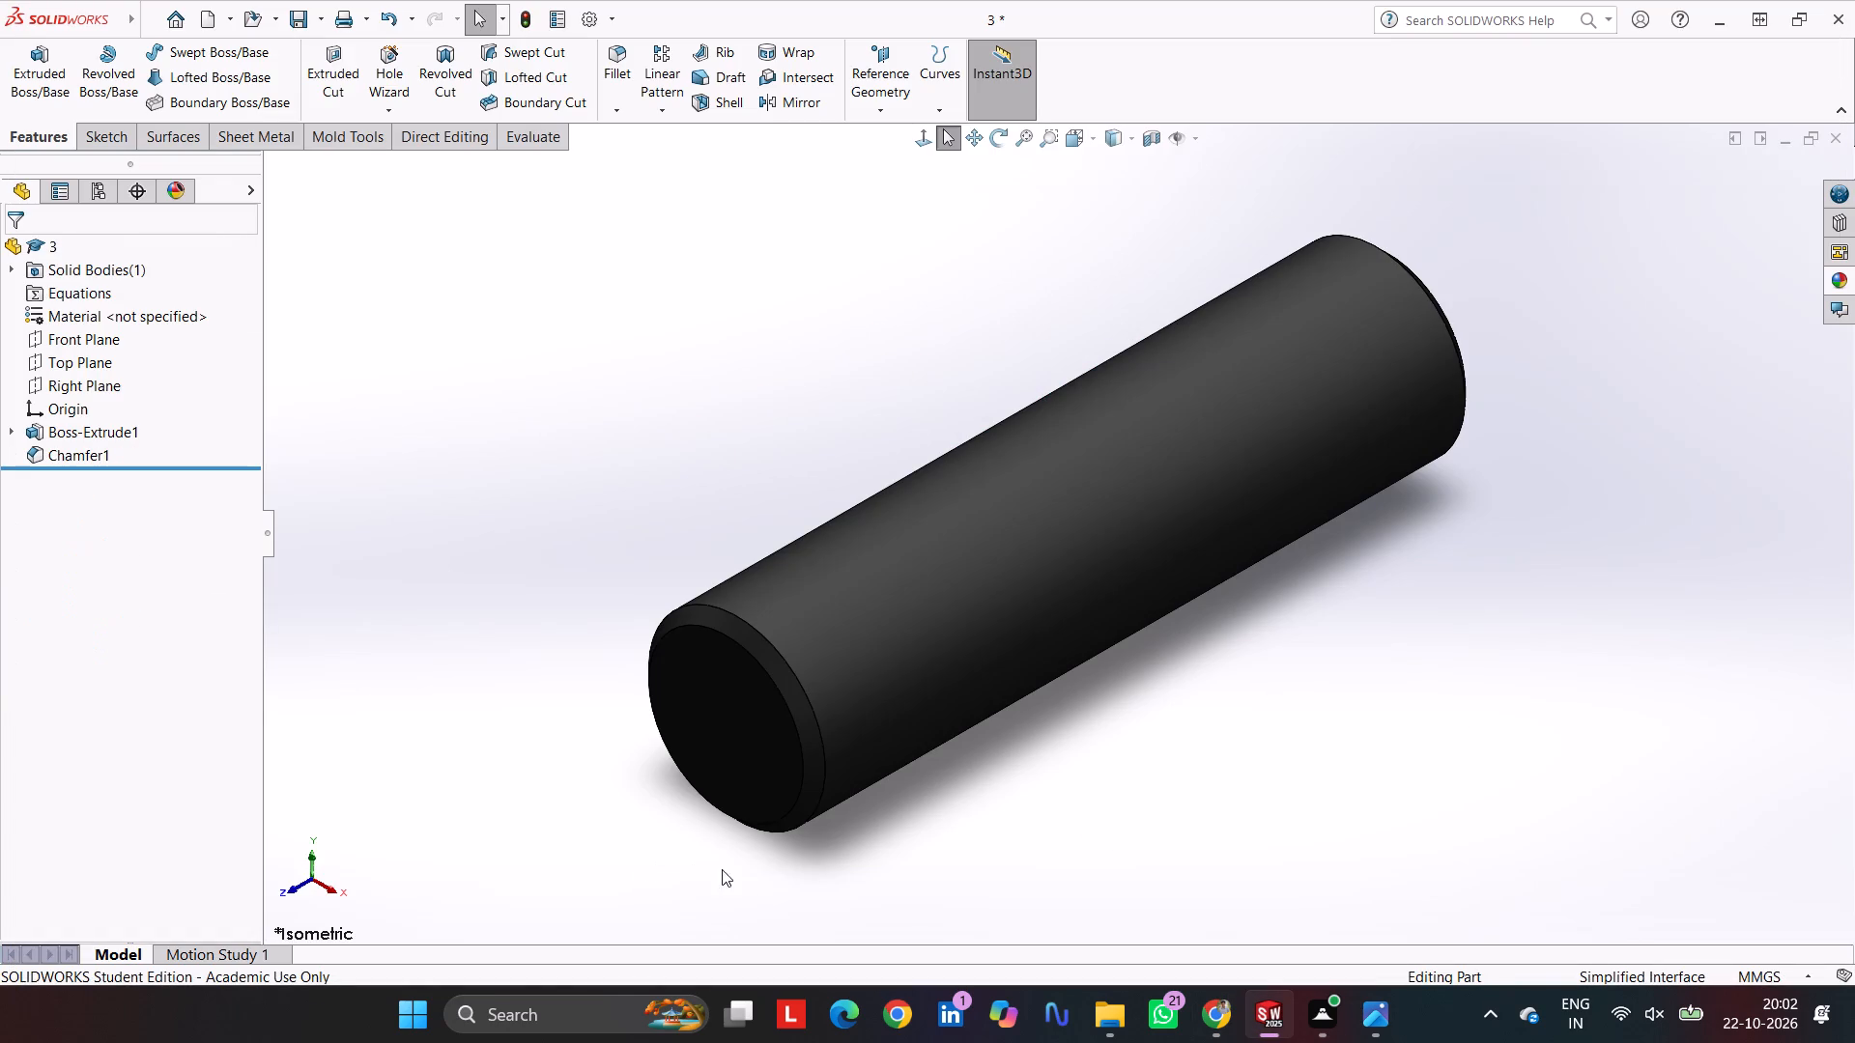
key("ctrl+s")
key("ctrl+s")
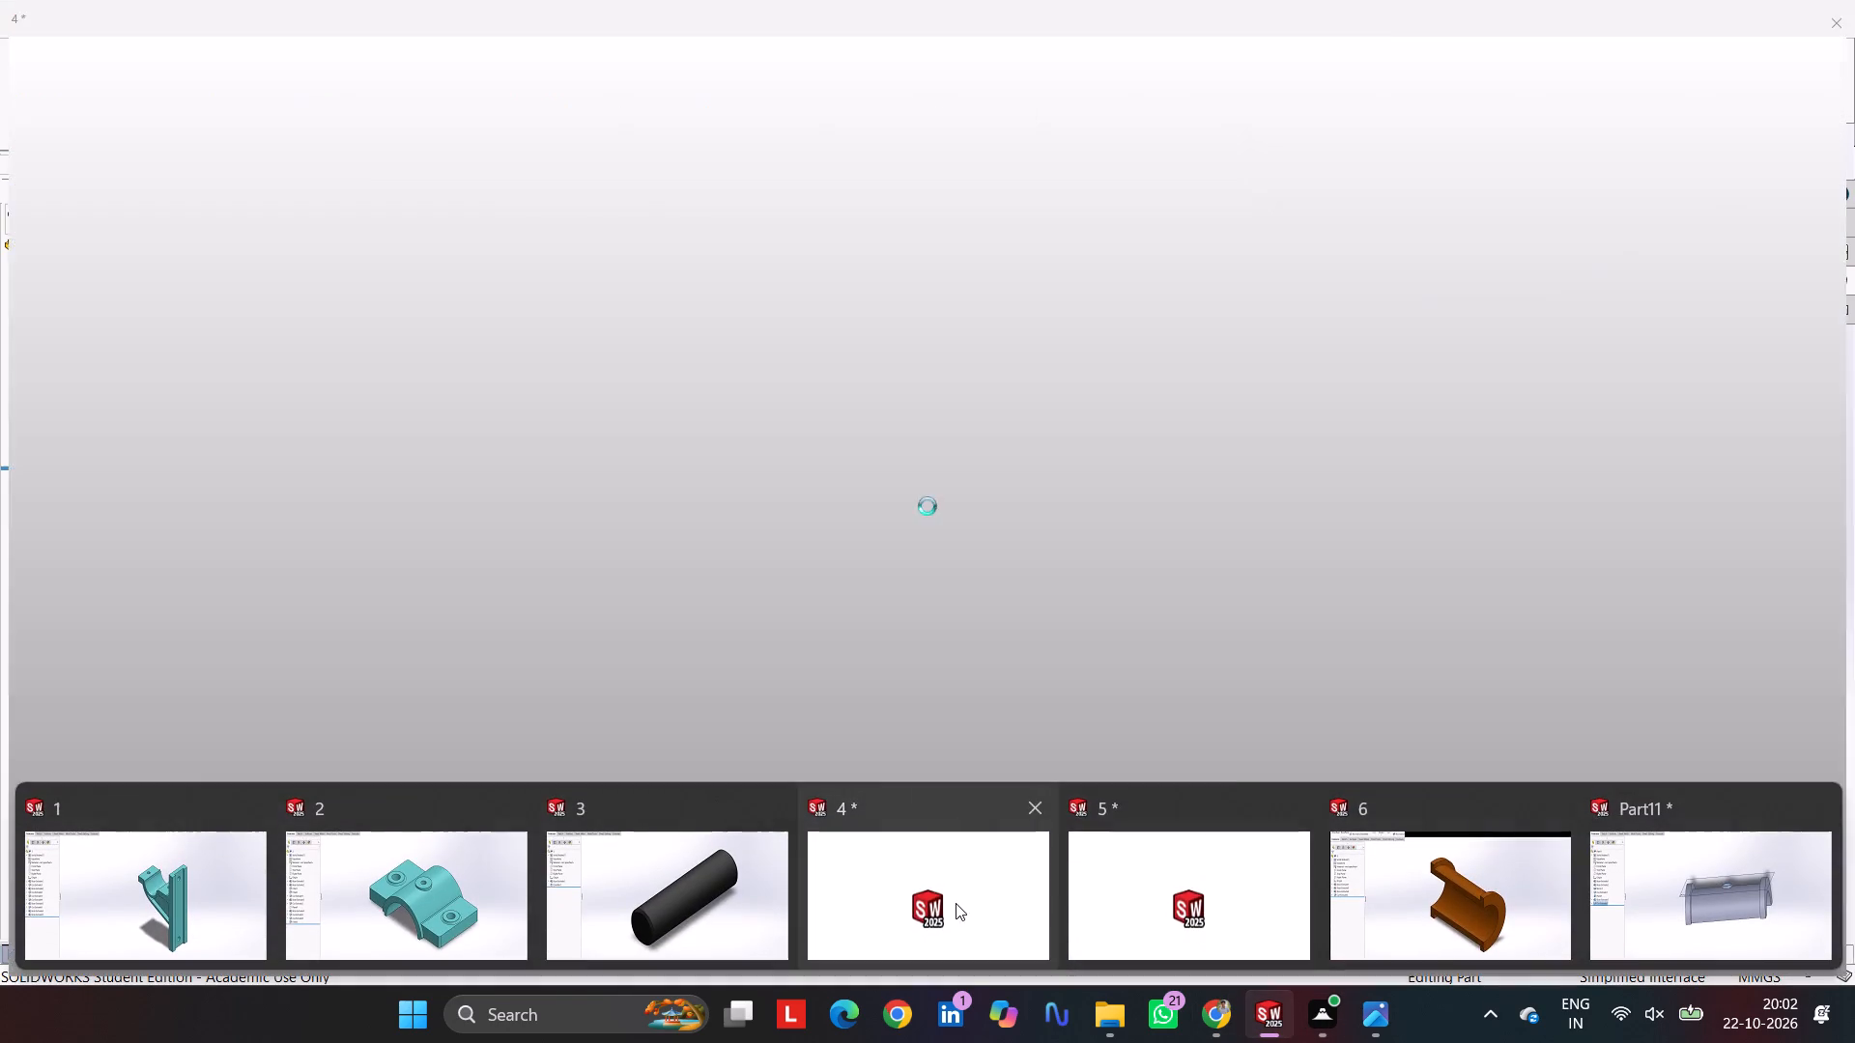
left_click(951, 908)
key("ctrl+s")
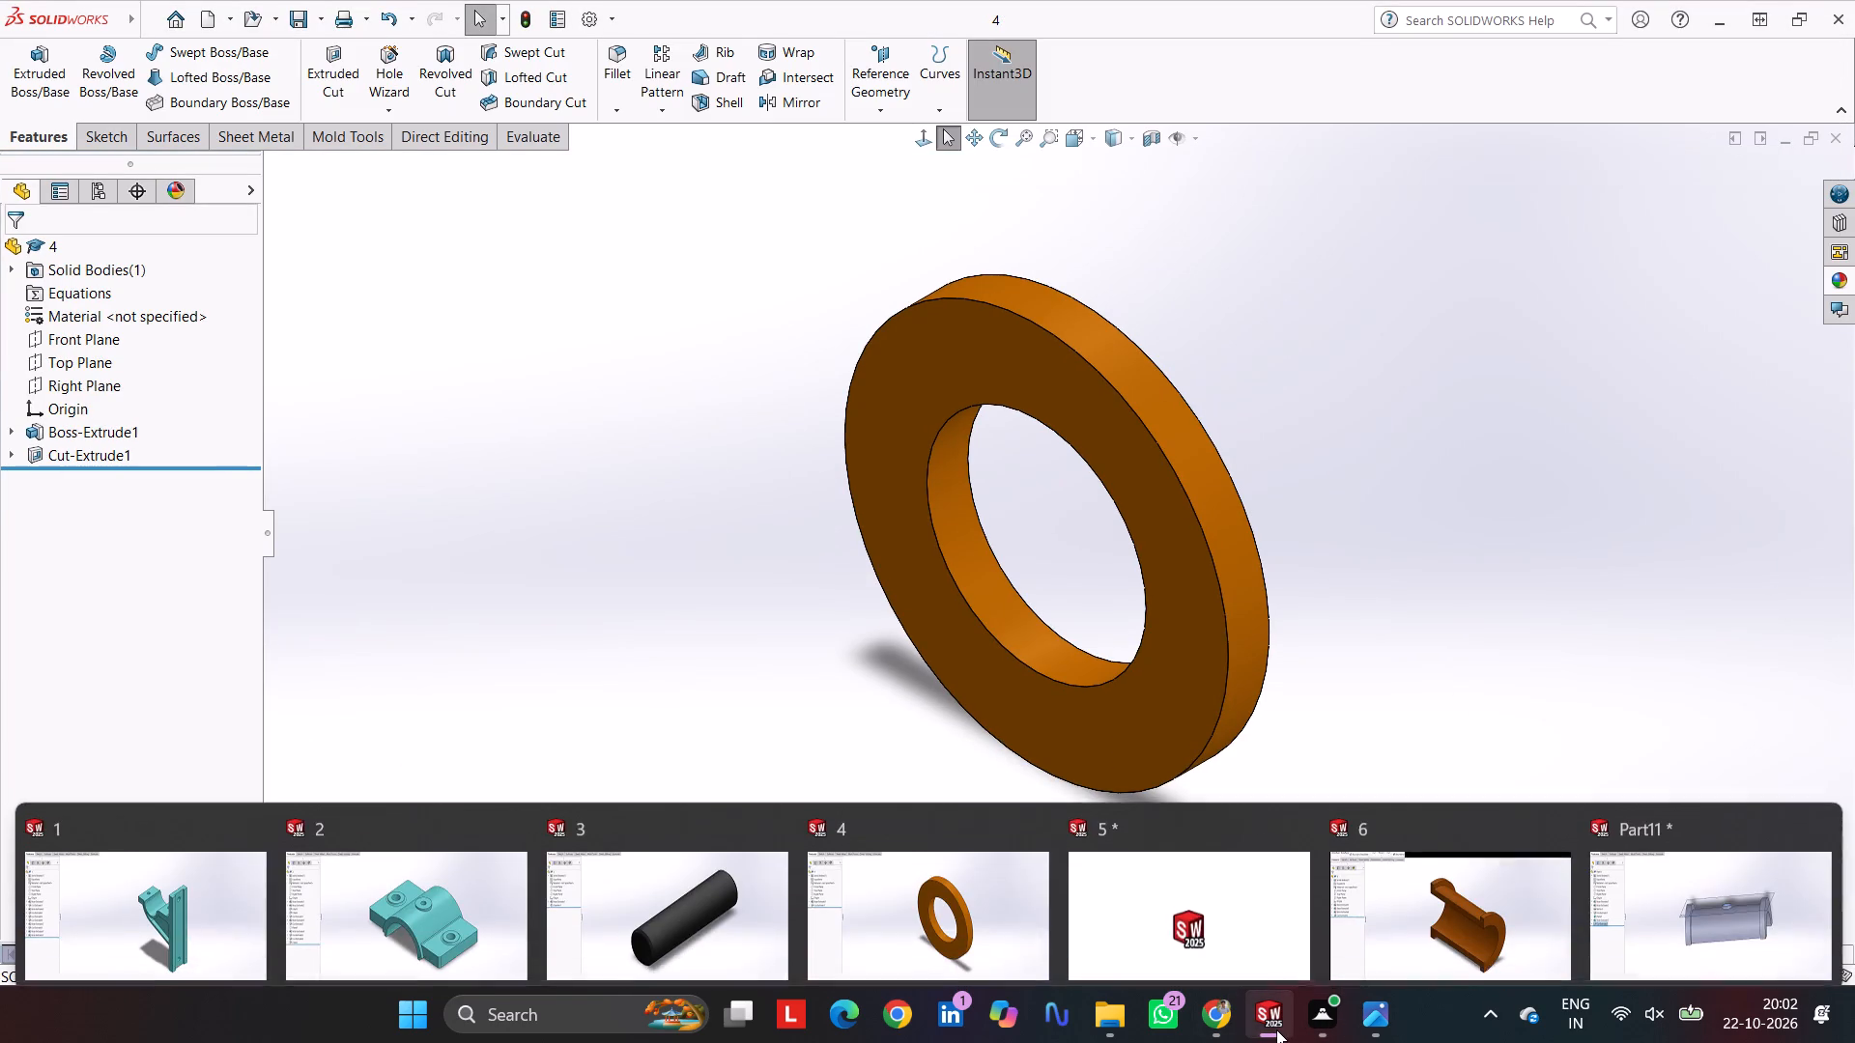
left_click(1130, 901)
key("ctrl+s")
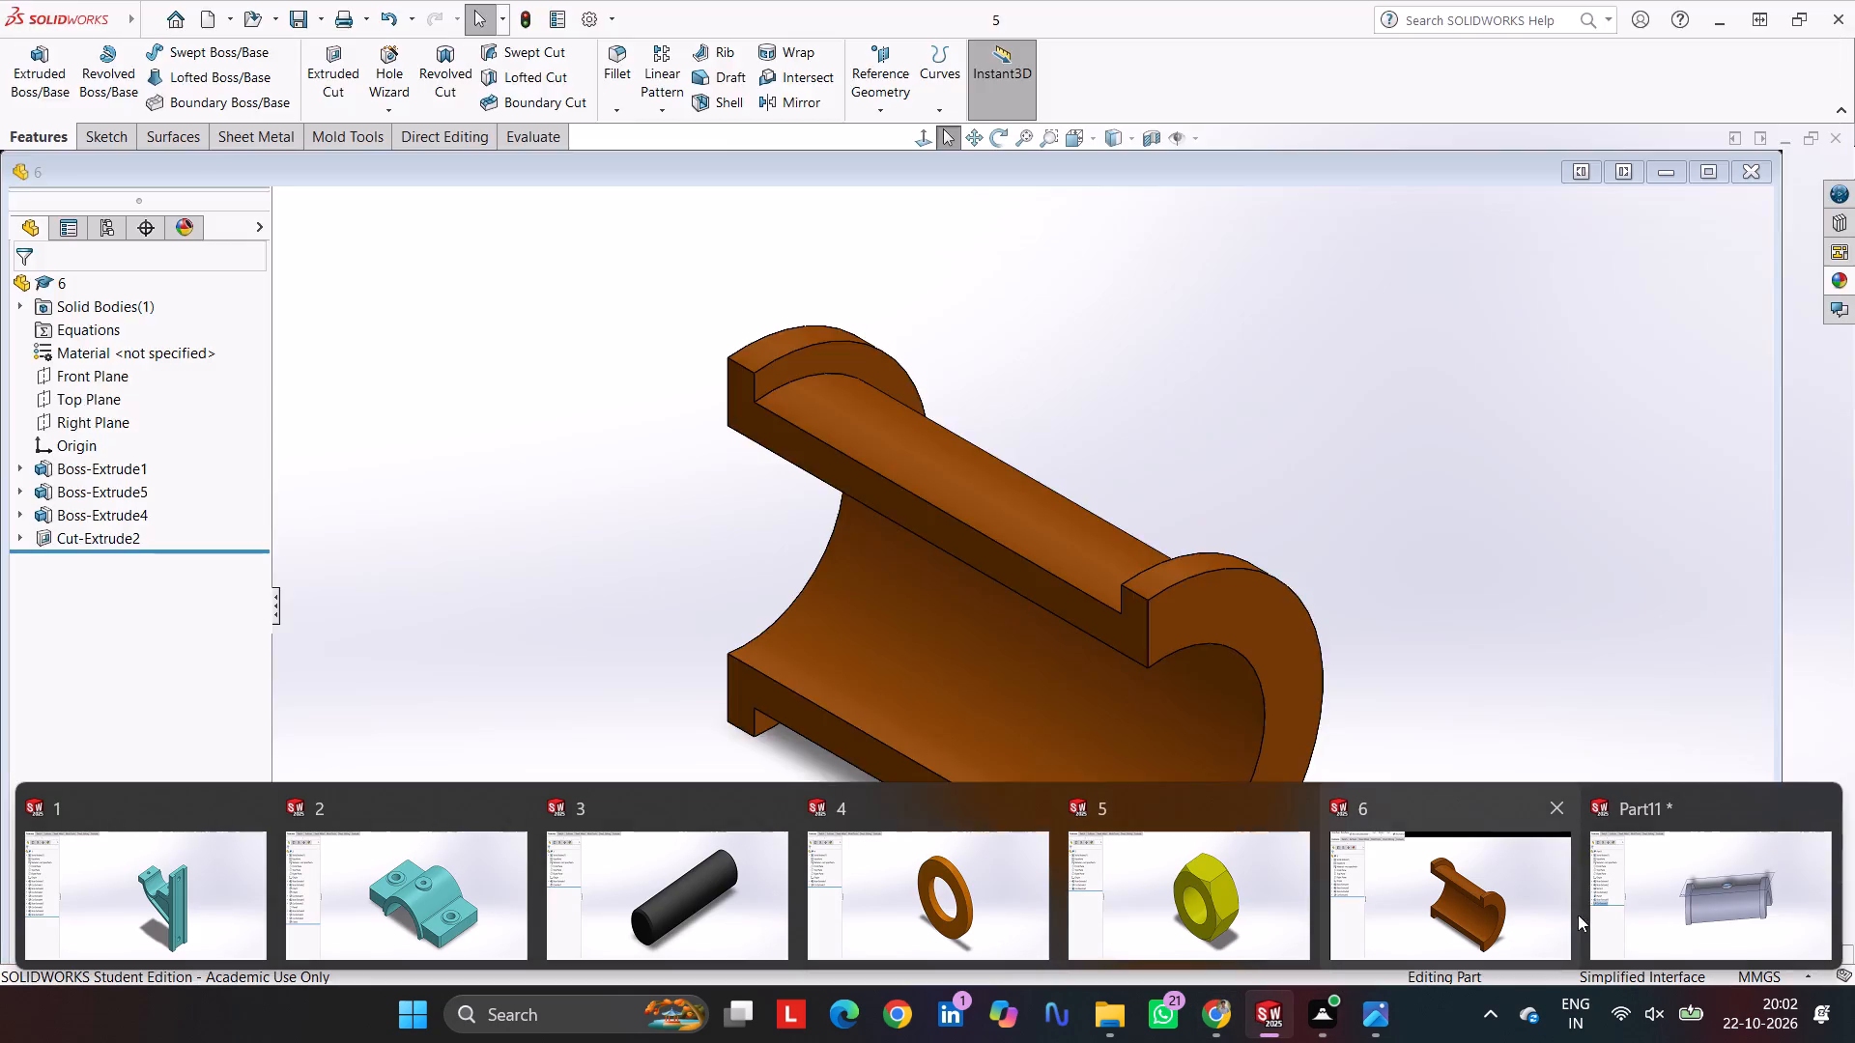
Return to the unsaved half-bushing with the hole, set it isometric and save it as 7 in the Pivot Chair Assembly folder.
left_click(1712, 916)
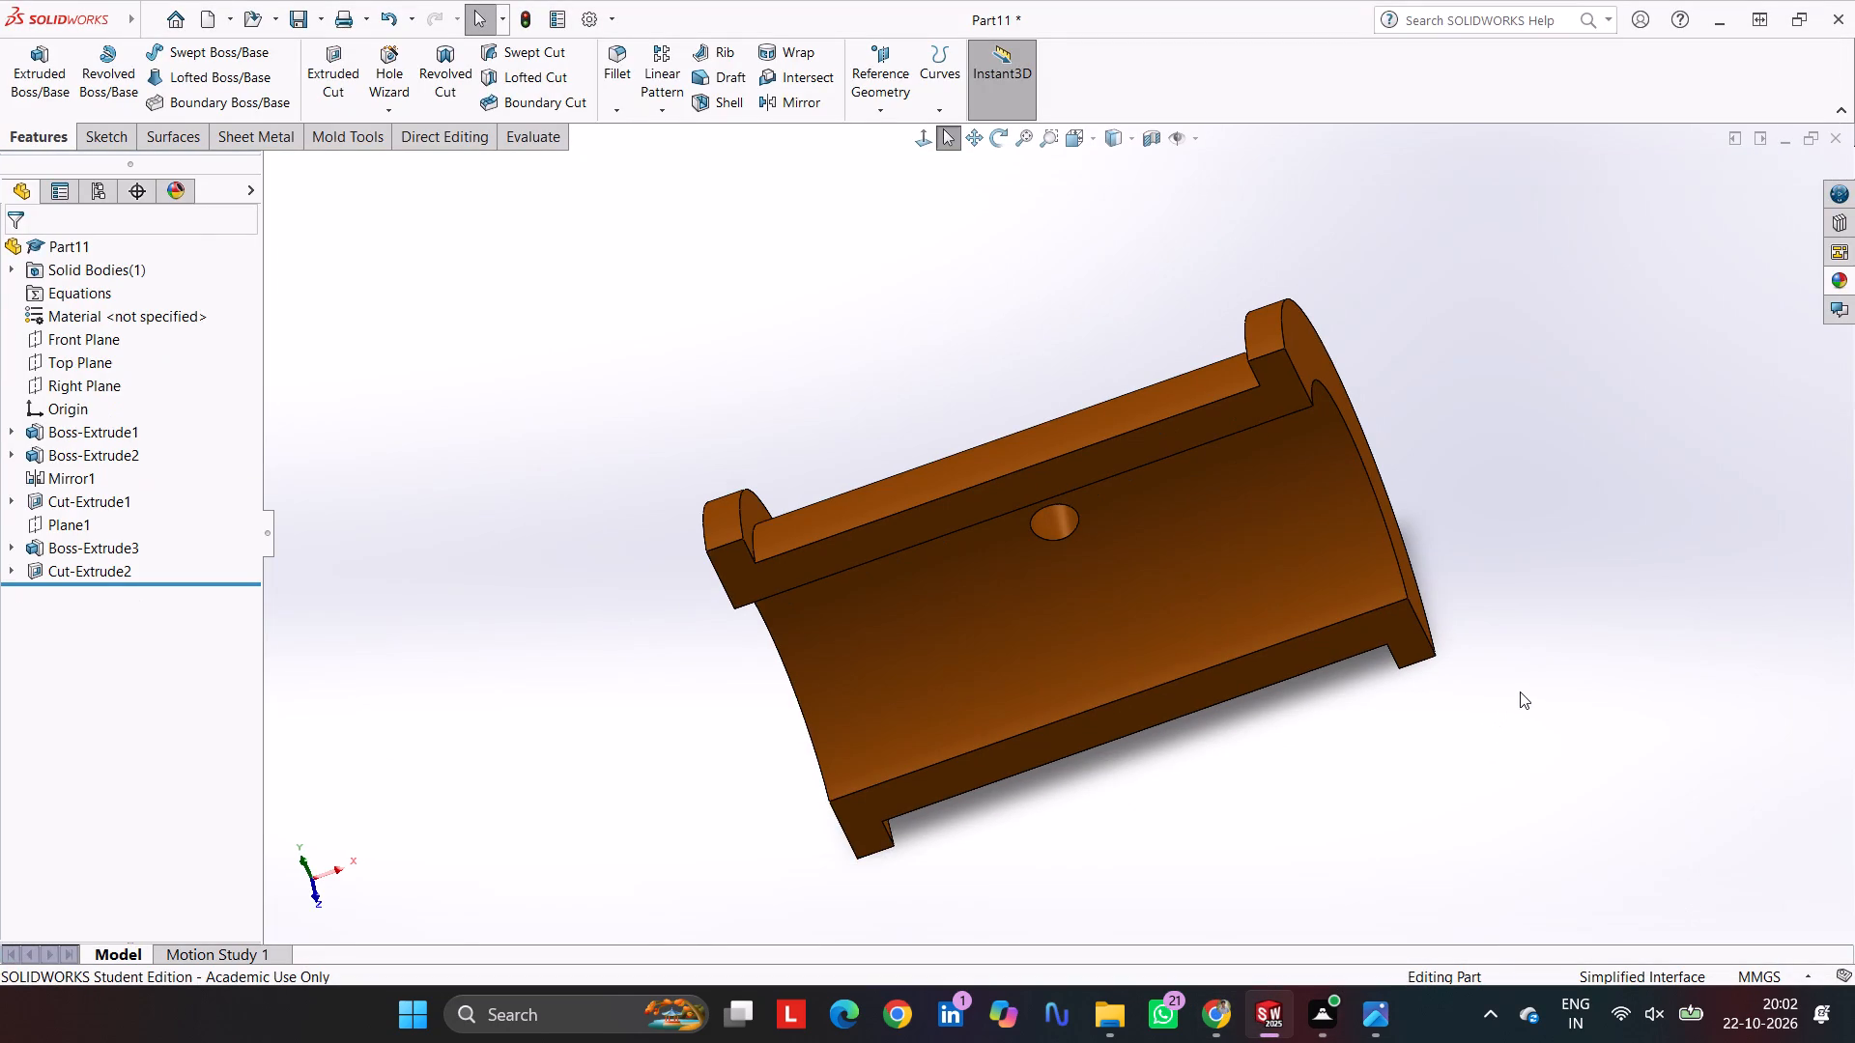
key("ctrl+7")
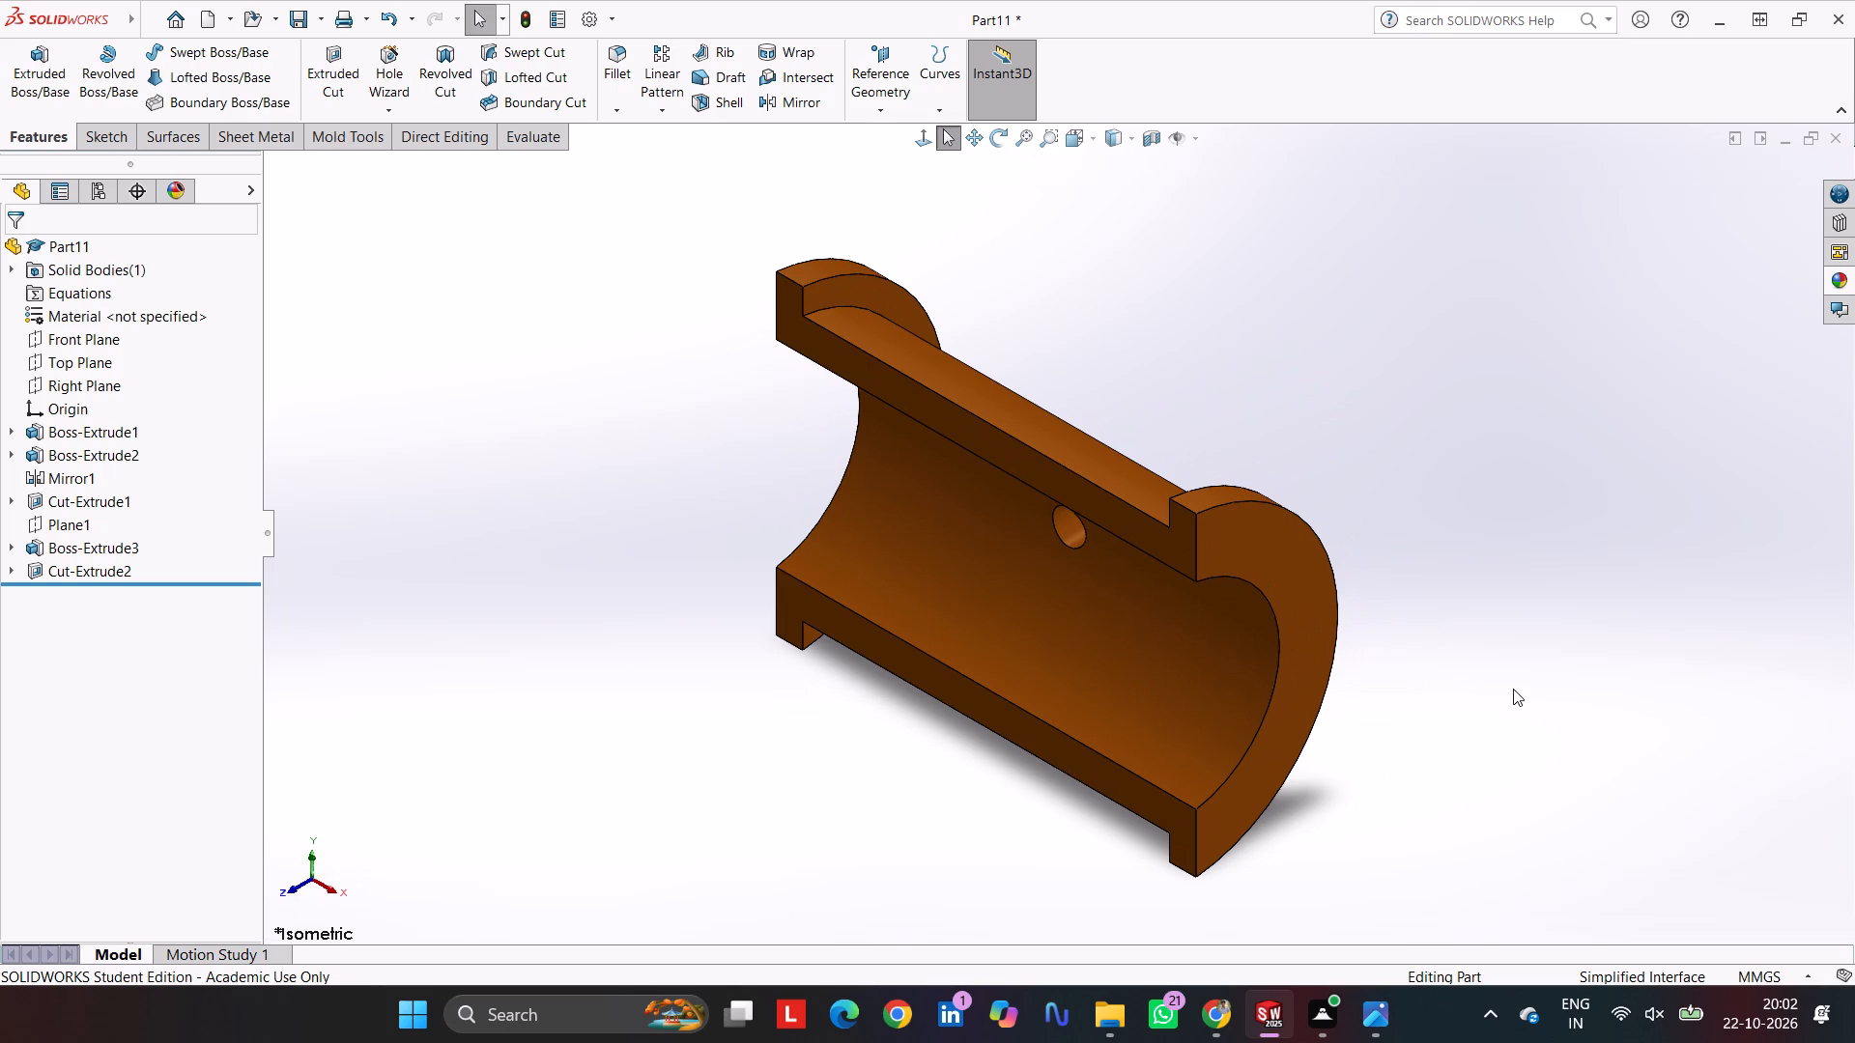
key("ctrl+s")
scroll(891, 433, "down", 4)
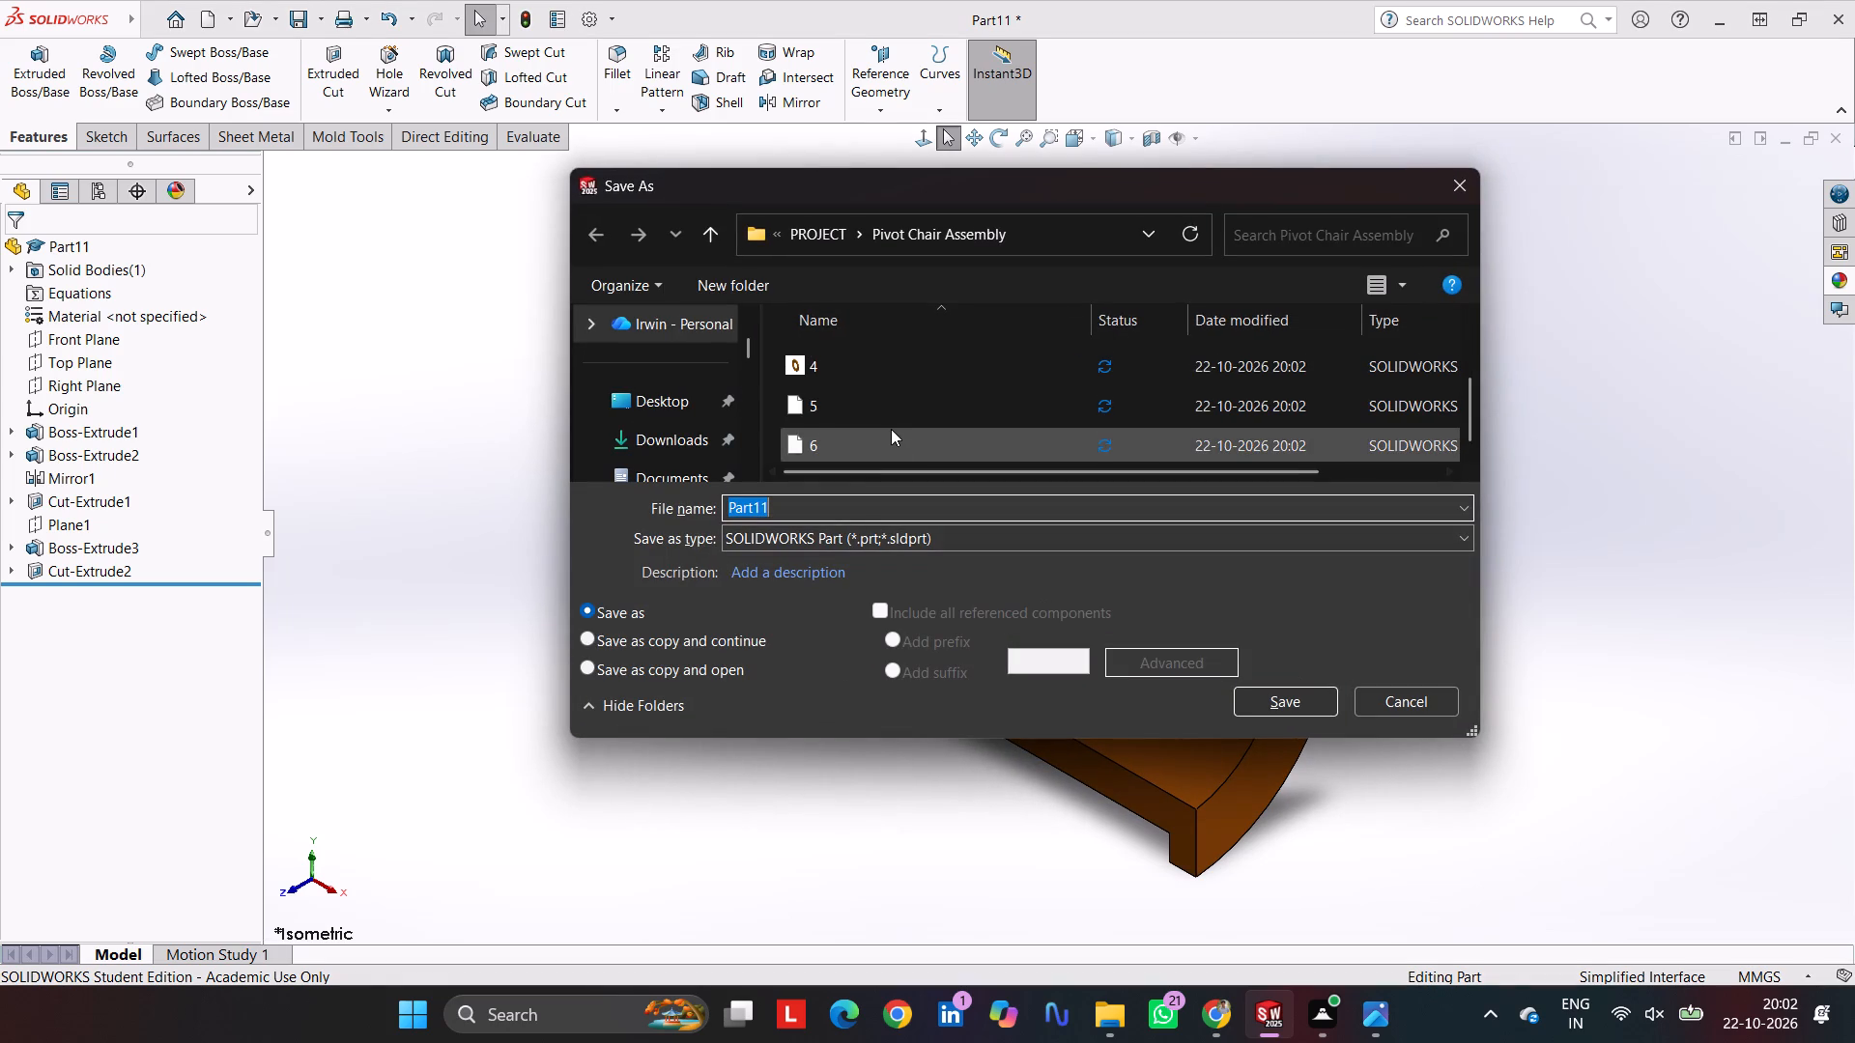
scroll(891, 429, "down", 2)
key("7")
key("Return")
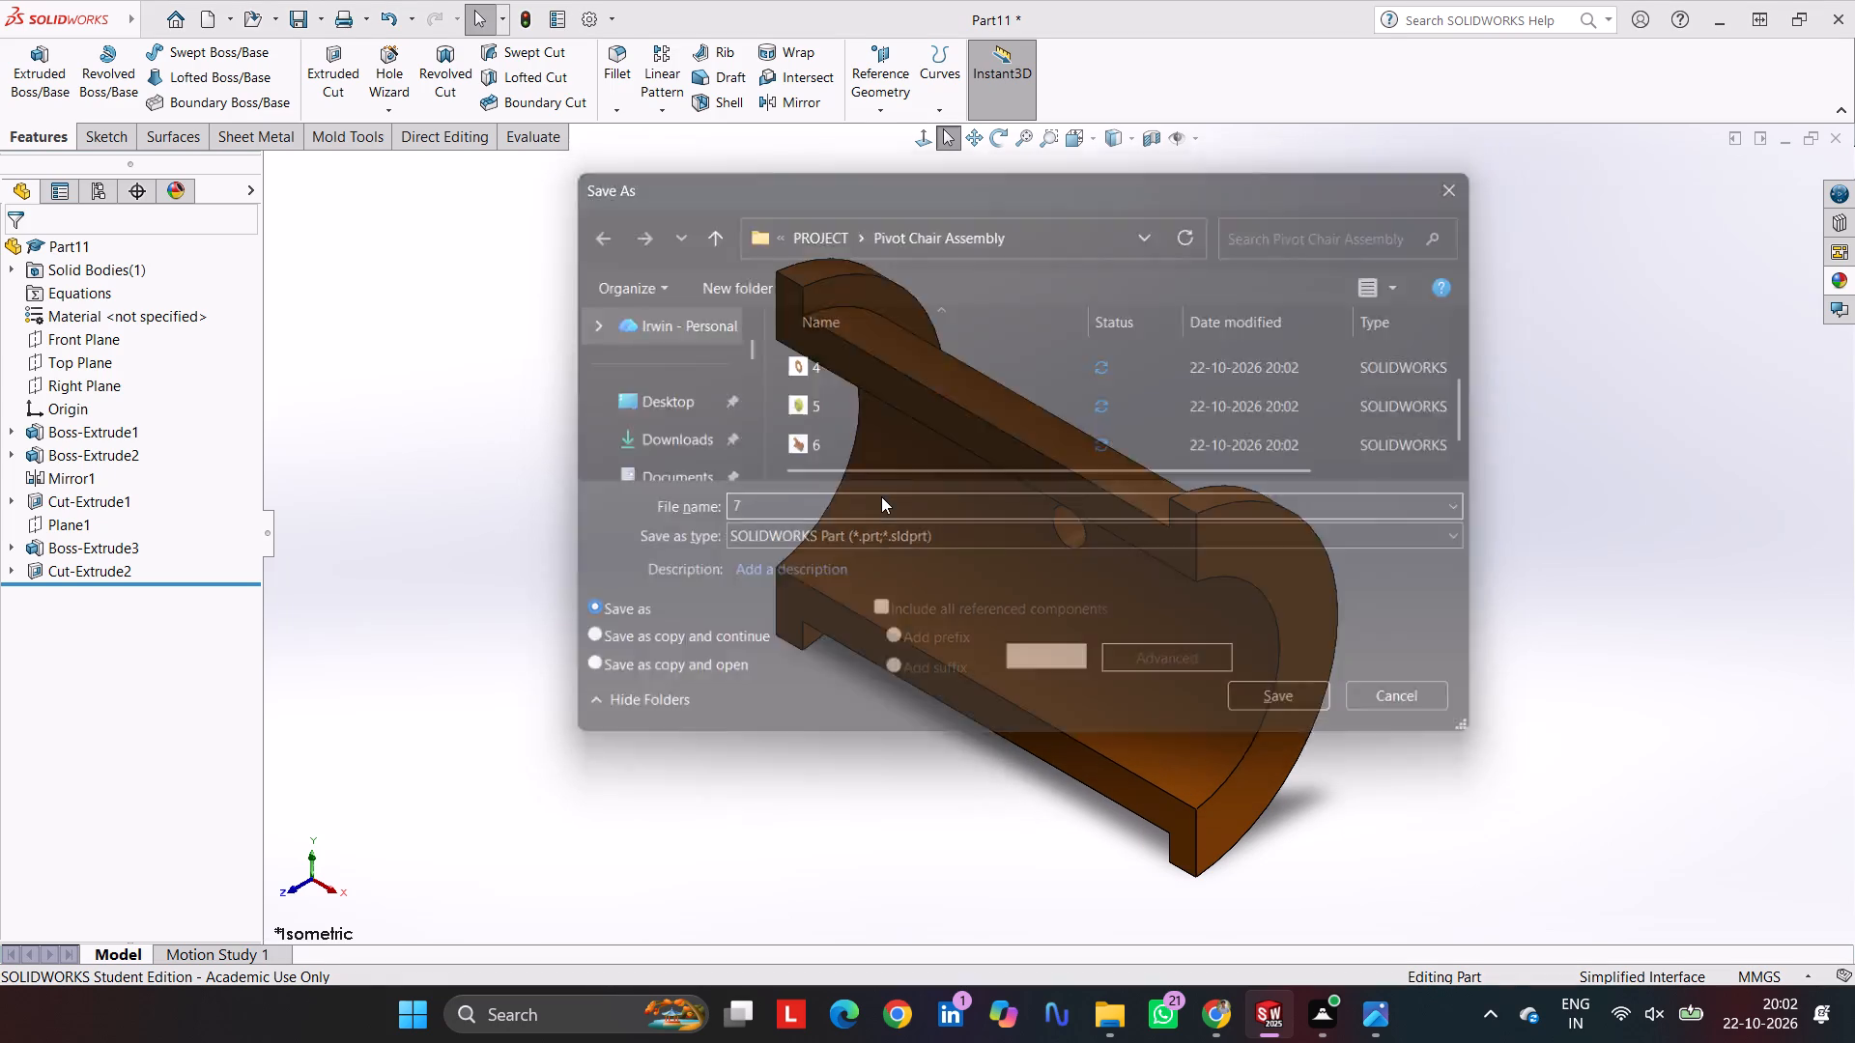
Change the paper size in the page setup and print part 7 with Microsoft Print to PDF, naming the output 7.
key("ctrl+p")
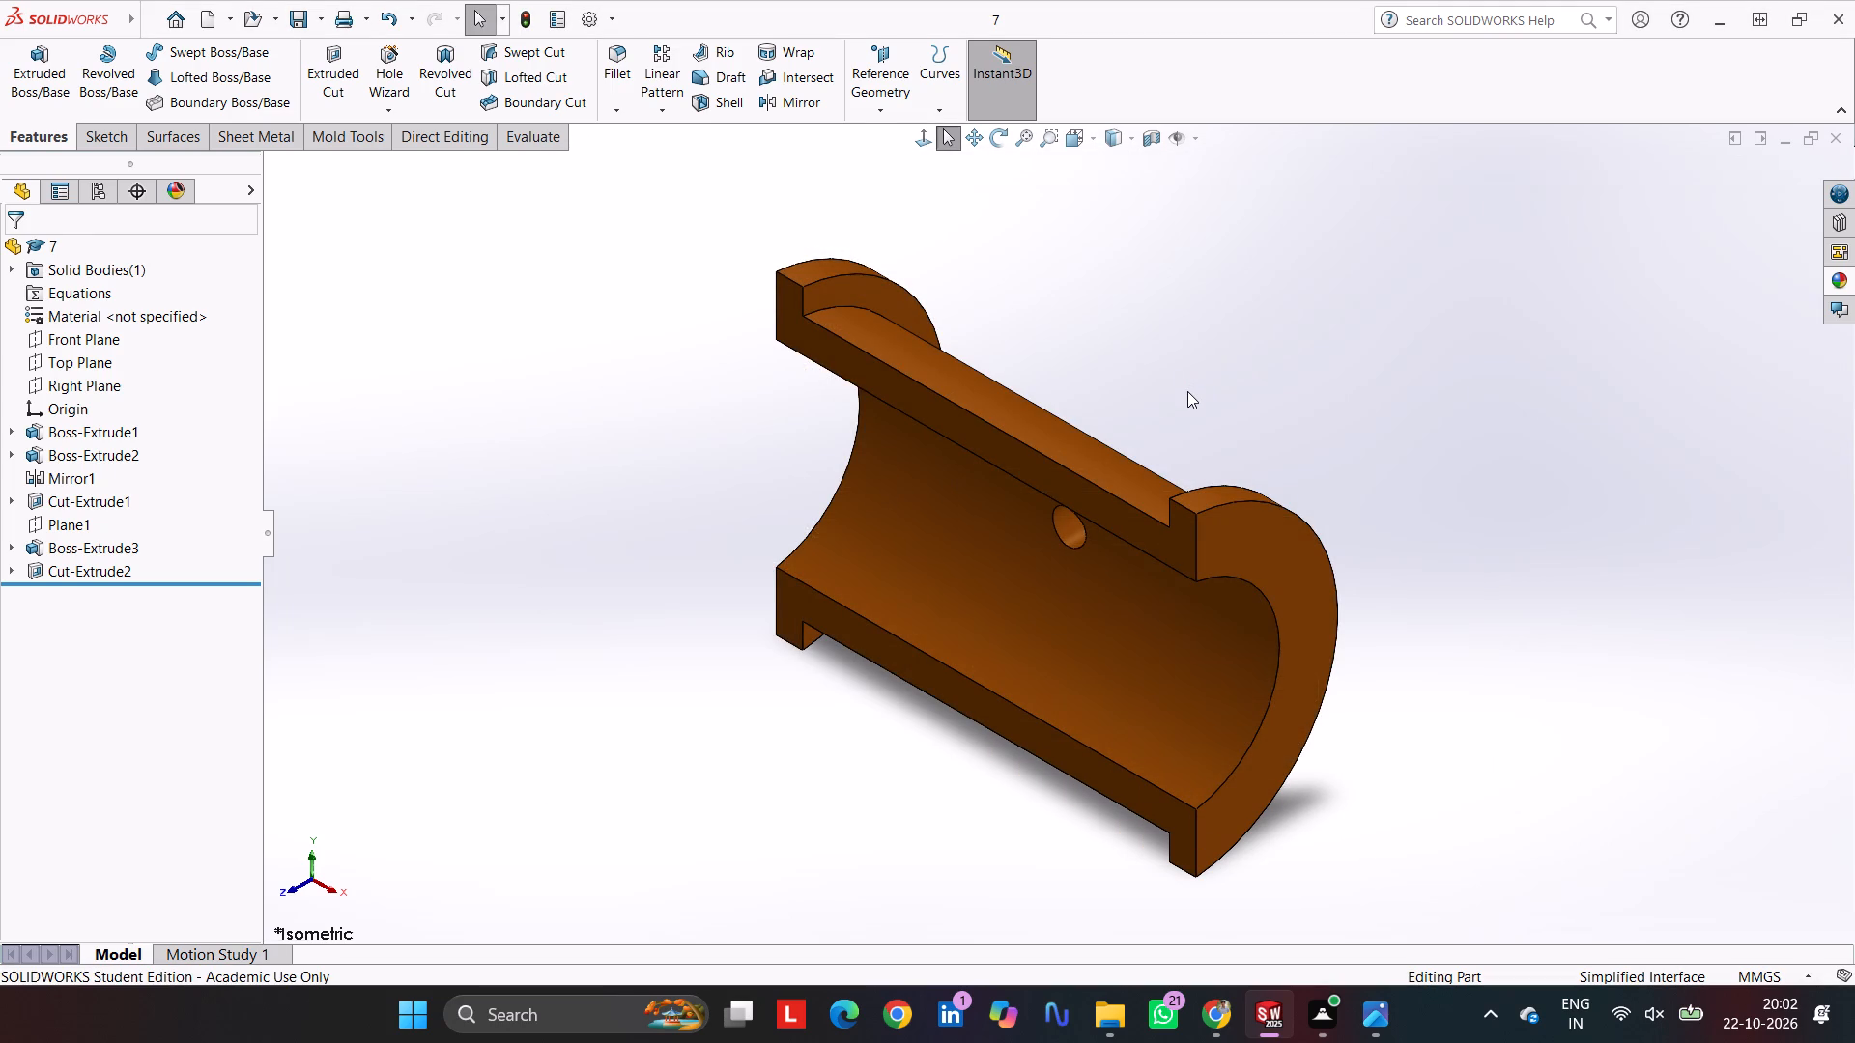
left_click(1120, 297)
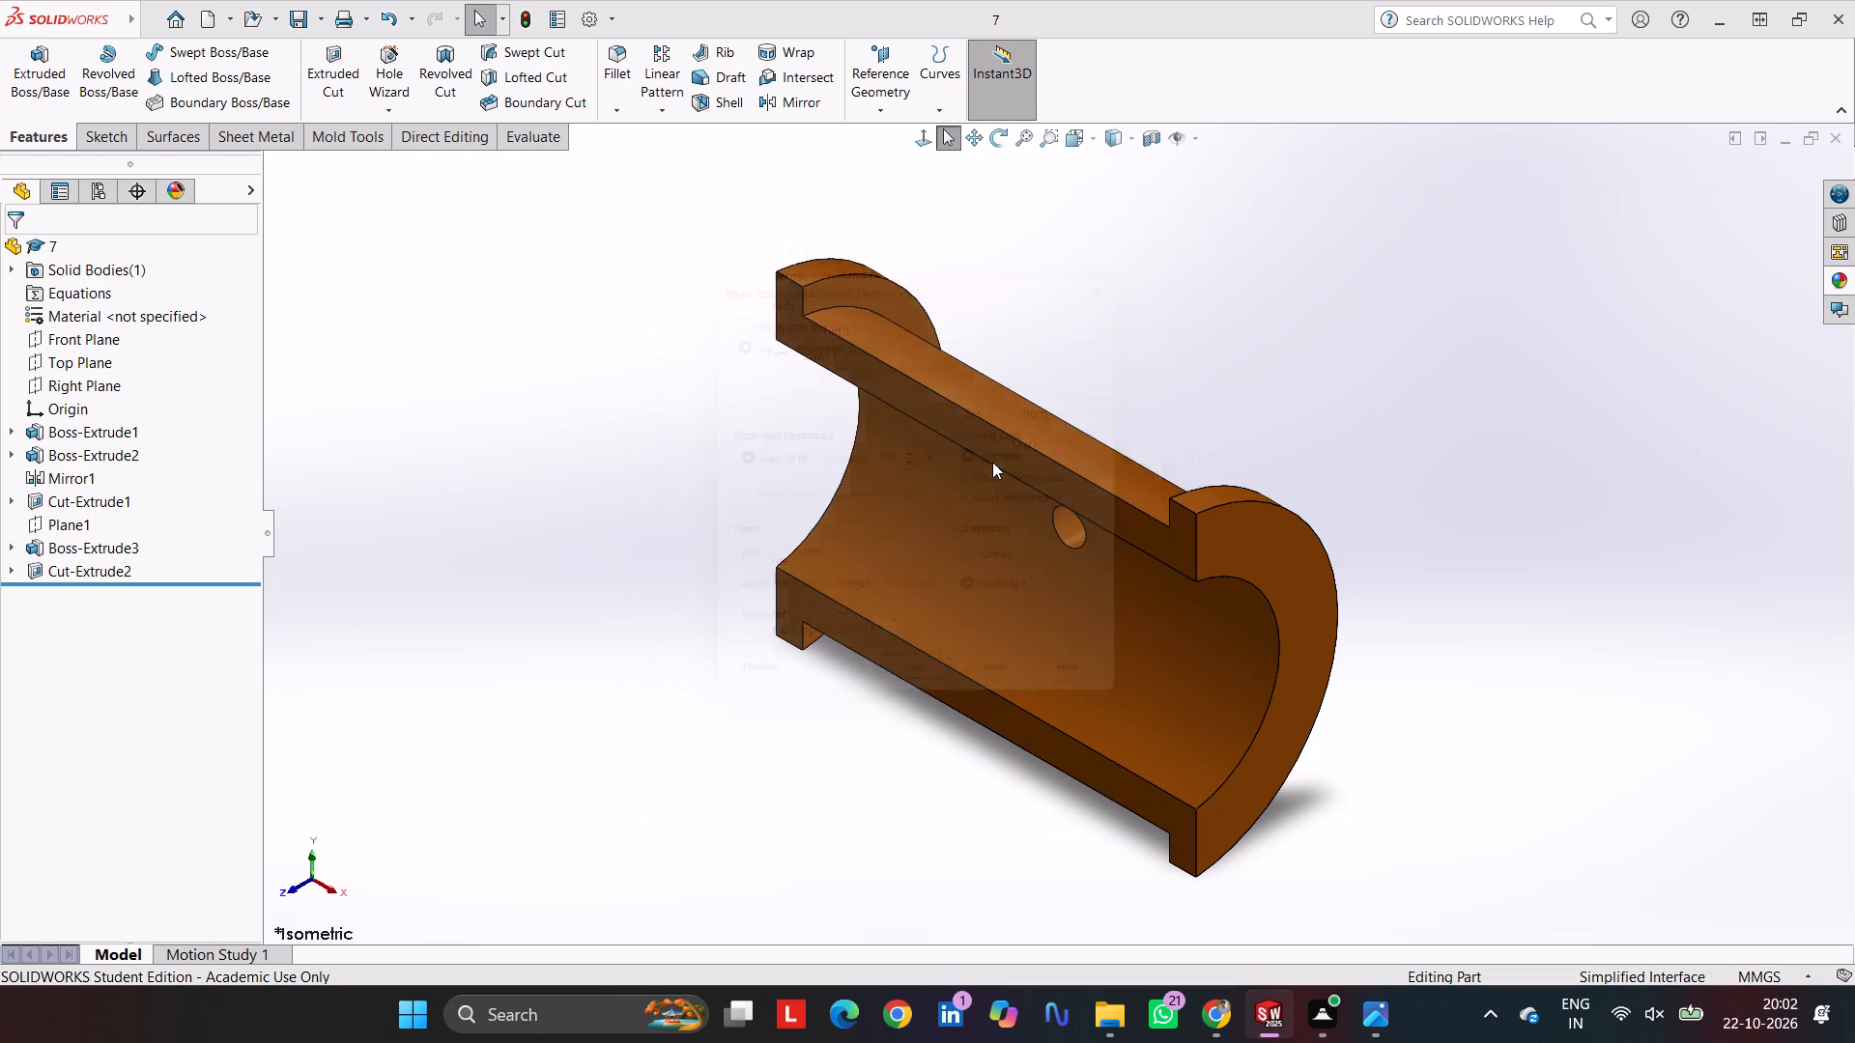
left_click(885, 569)
scroll(875, 409, "up", 11)
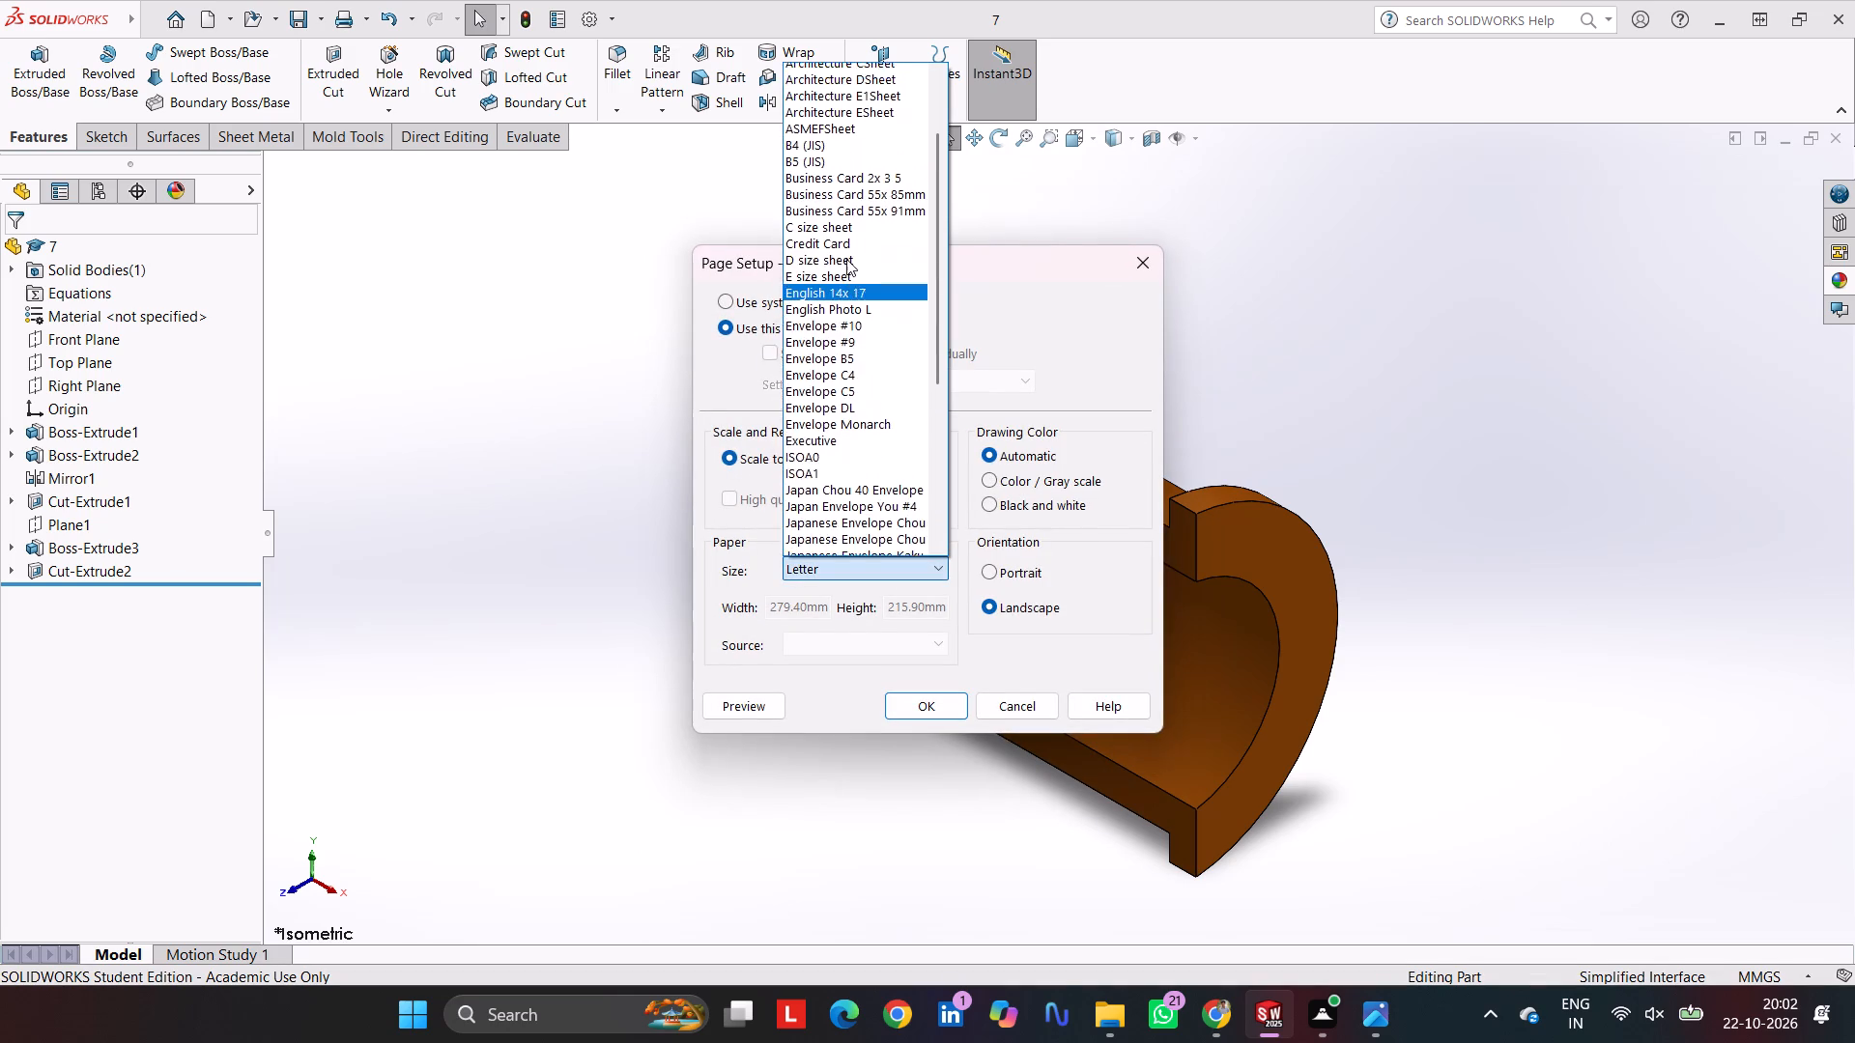
left_click(821, 109)
left_click(912, 700)
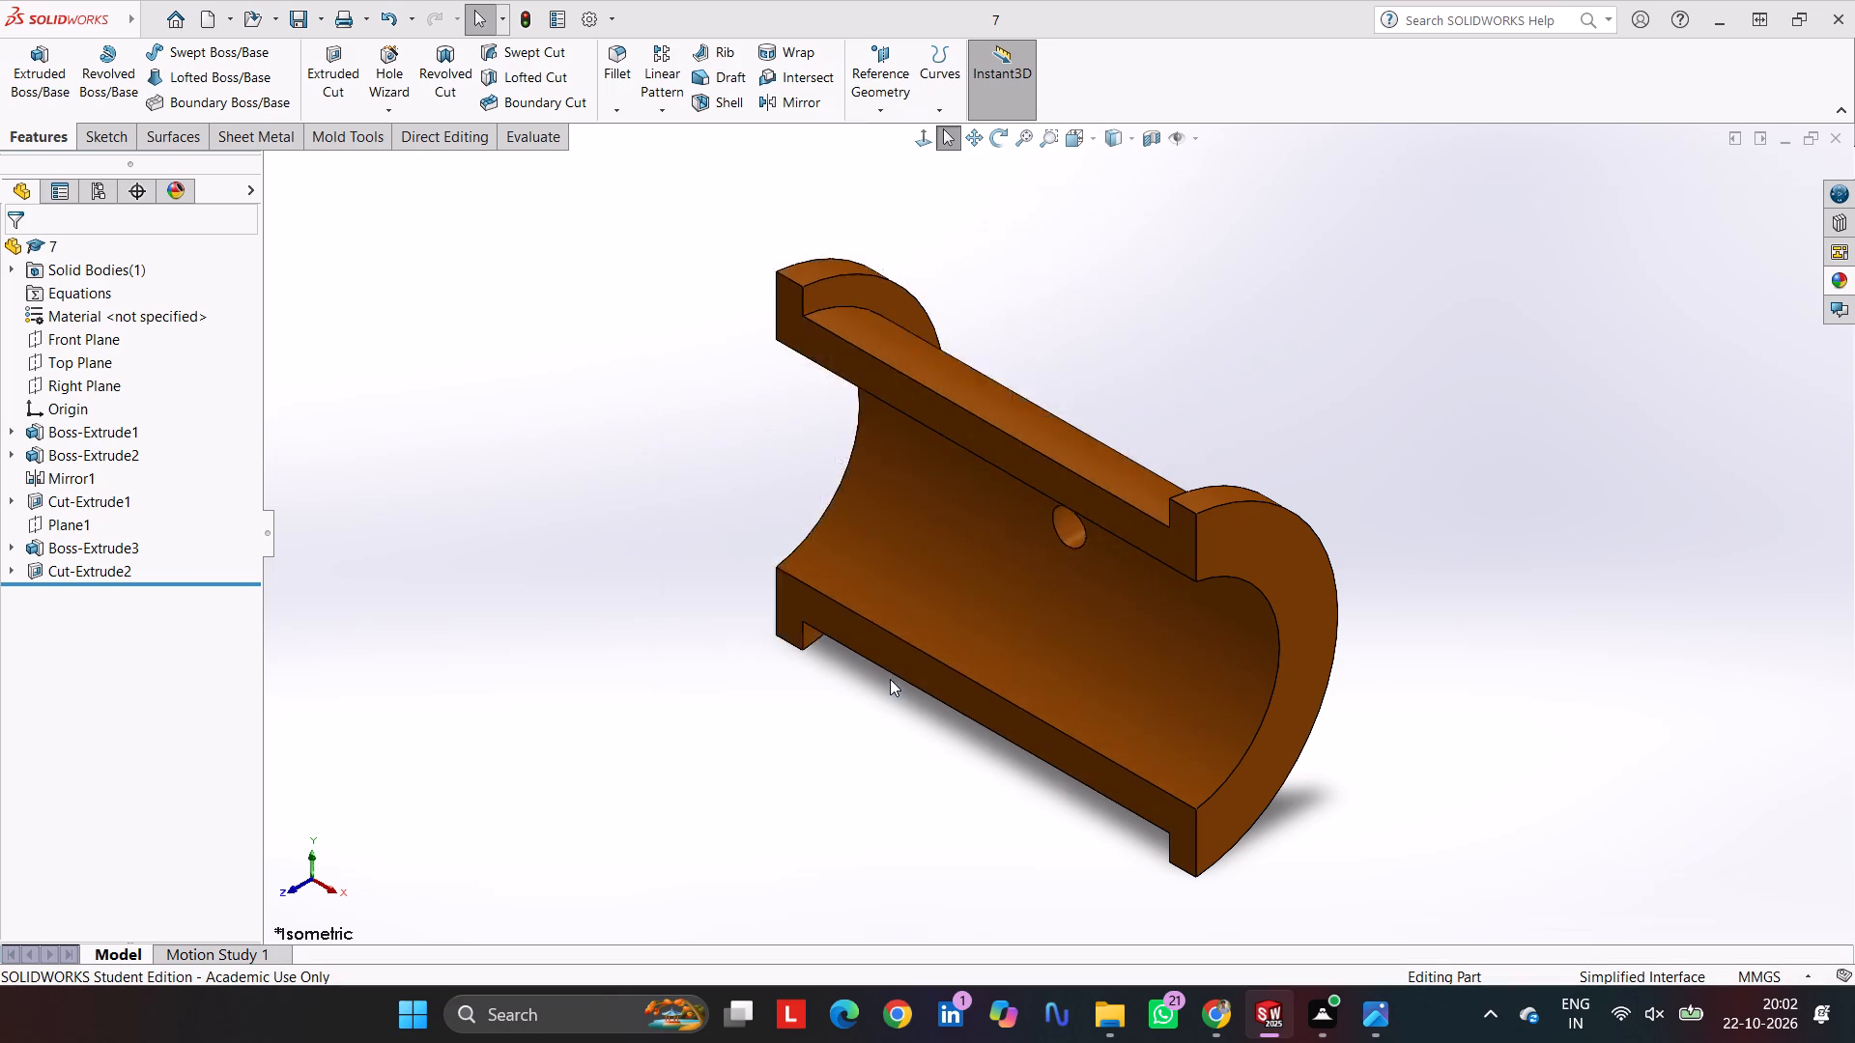
left_click(891, 751)
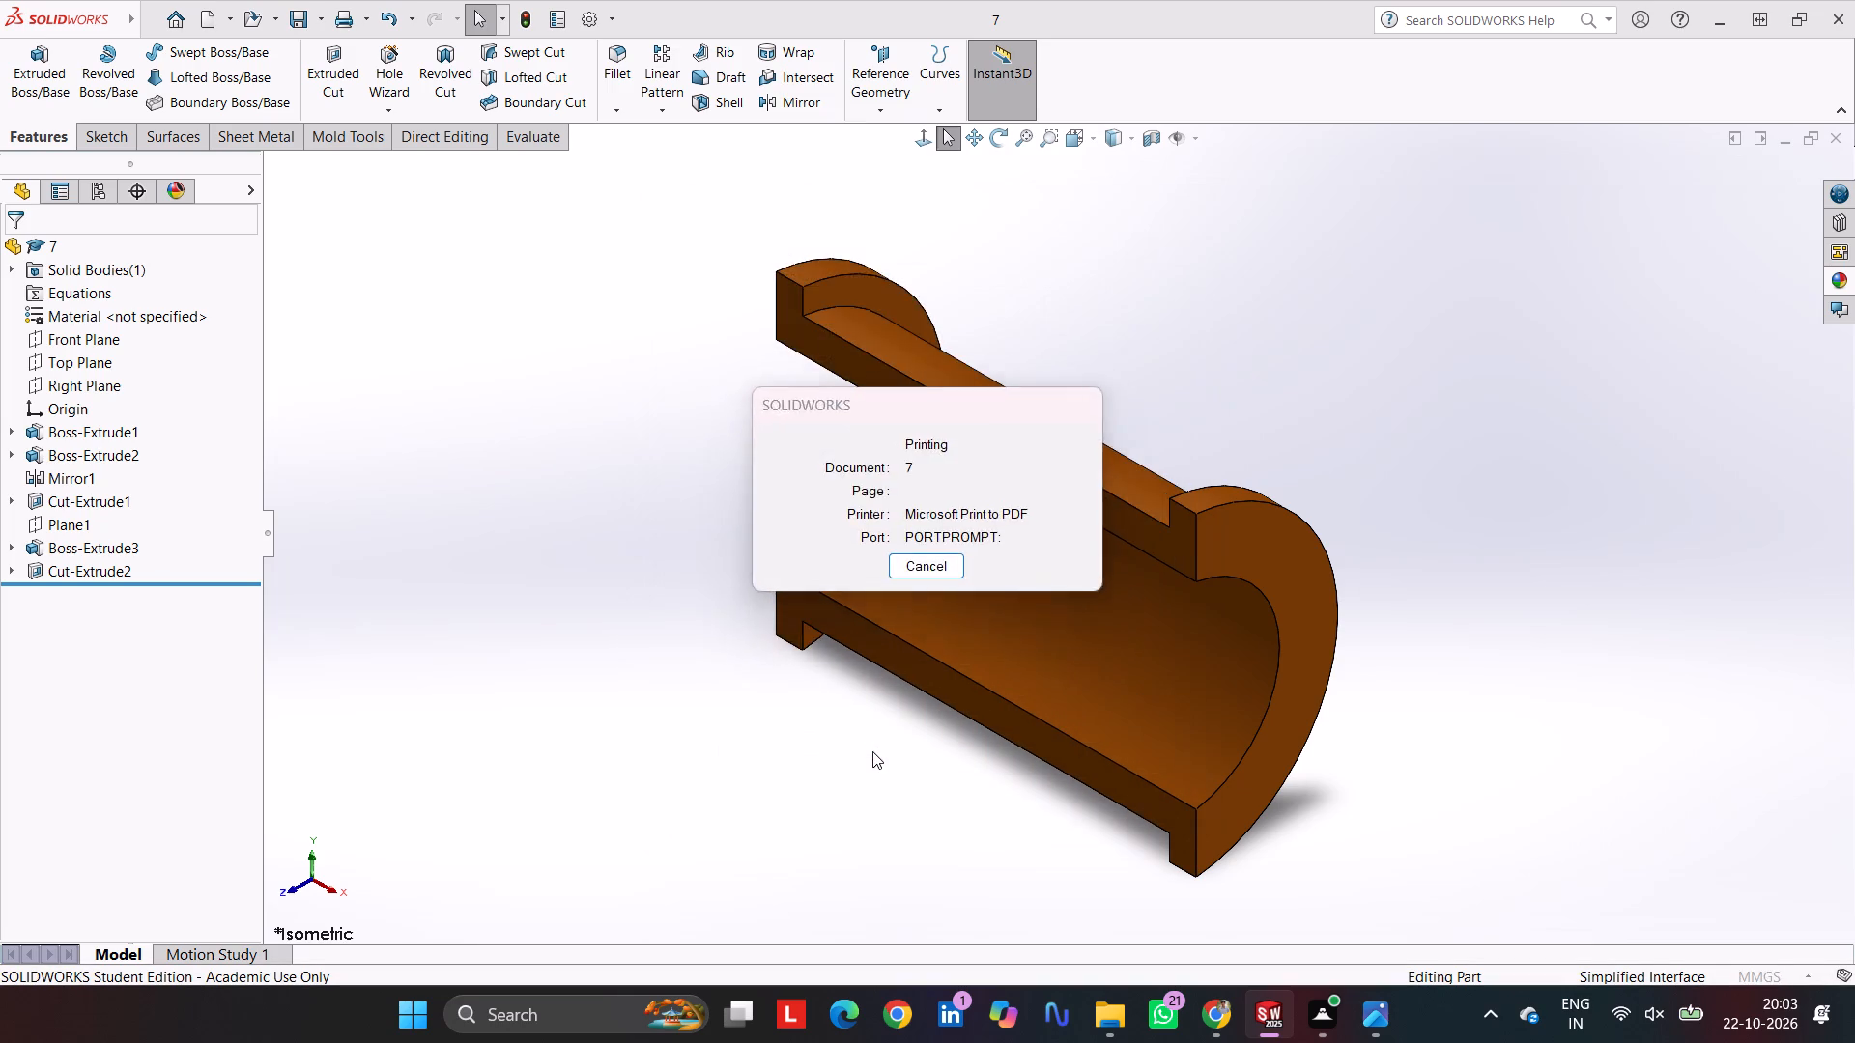
key("7")
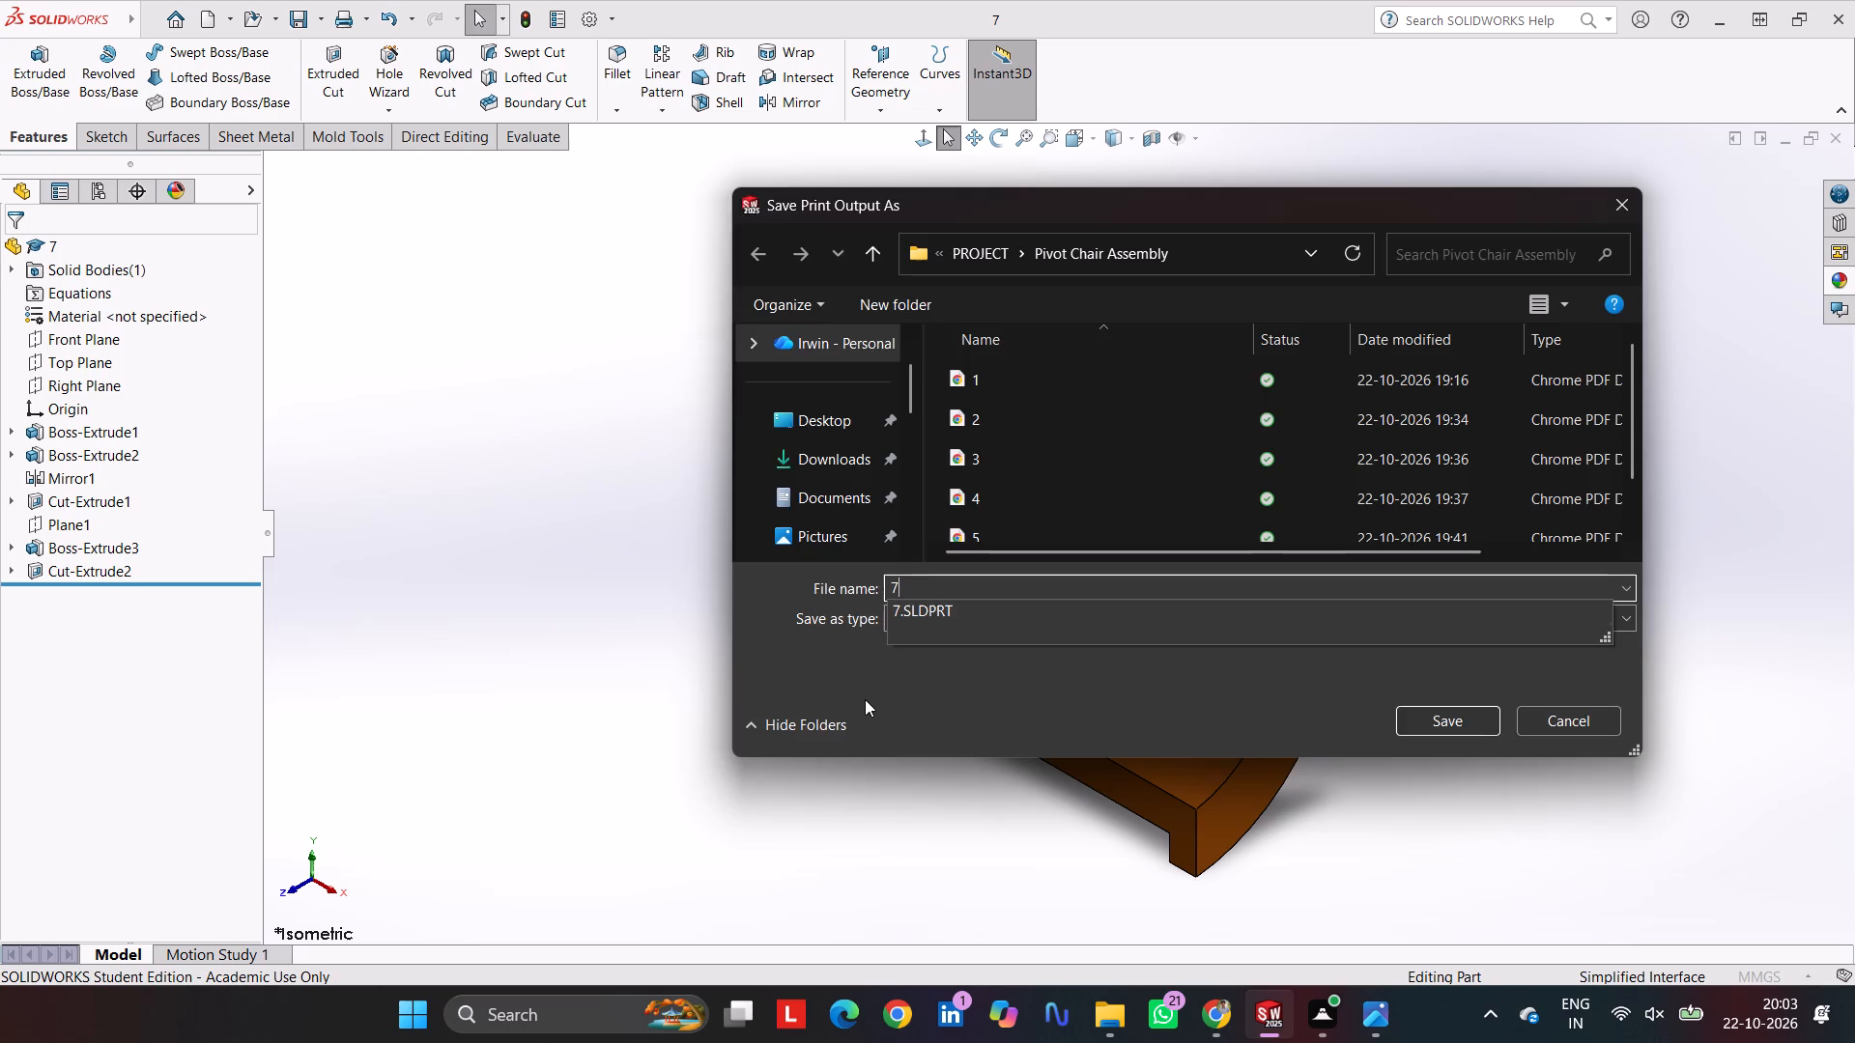
key("Return")
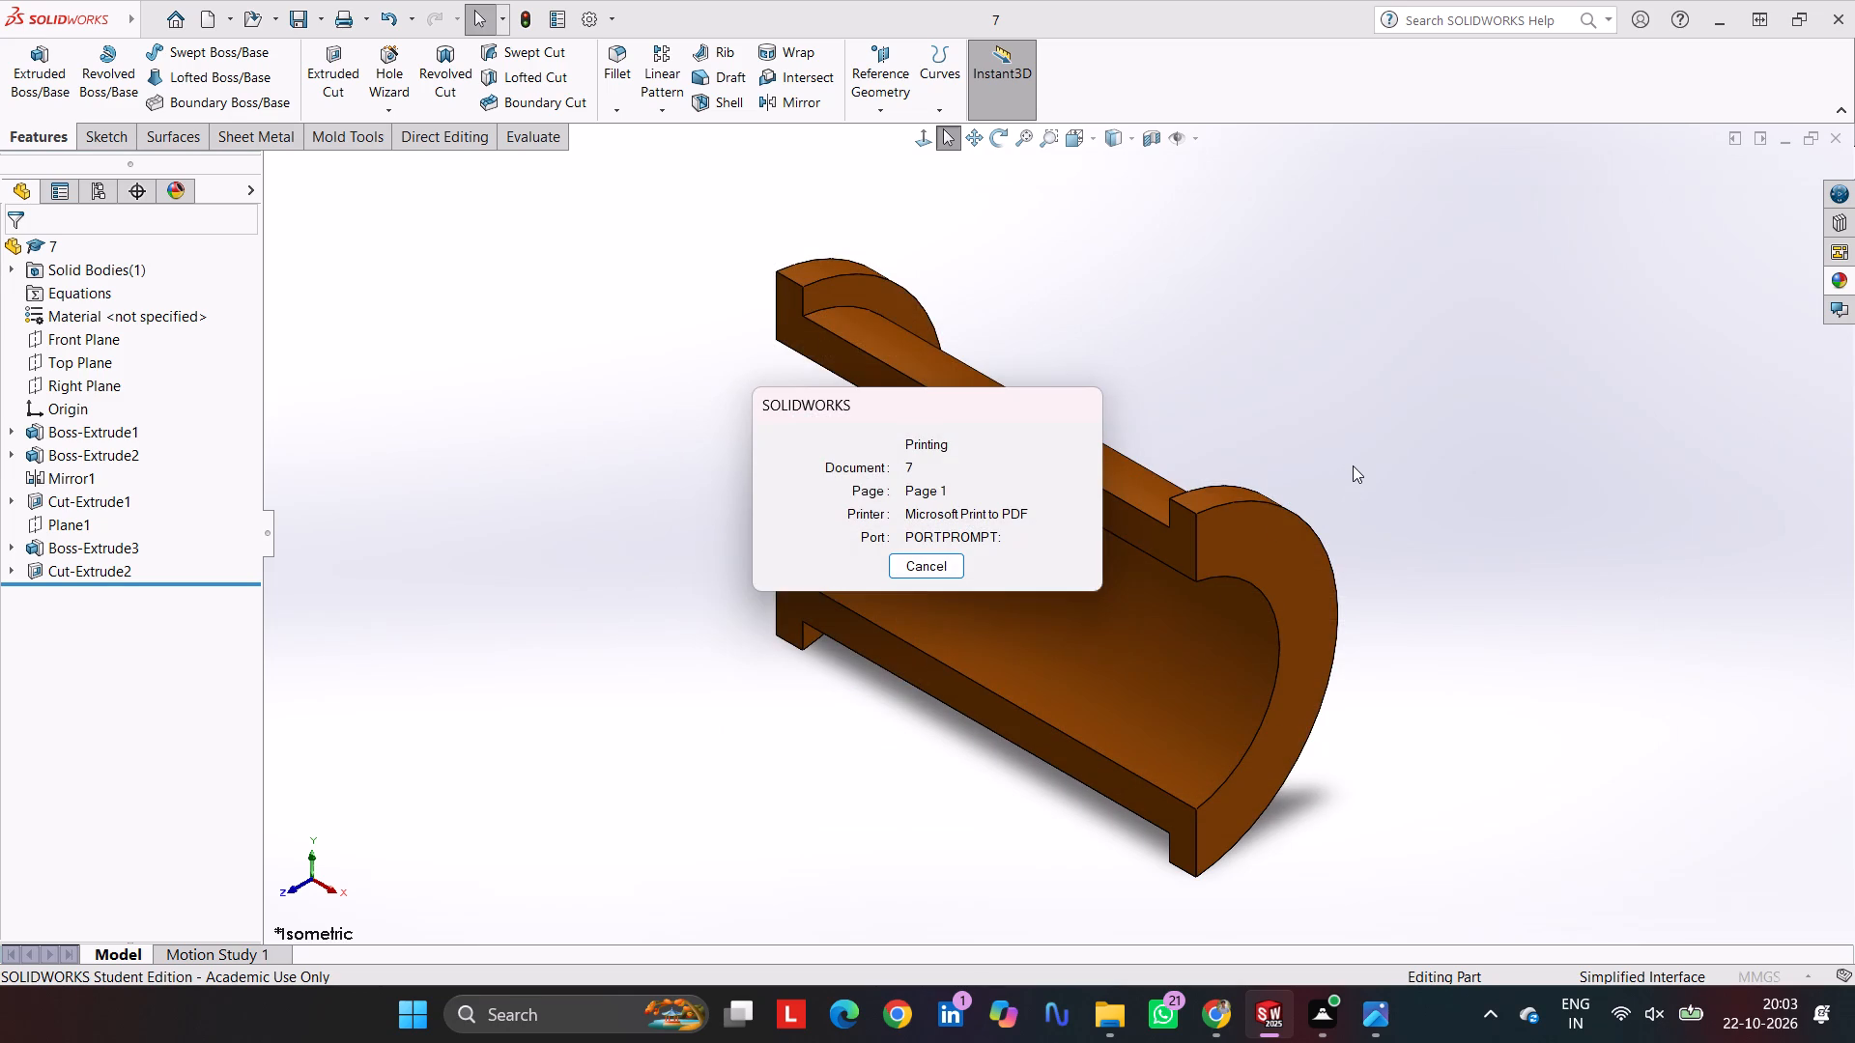
left_click(1414, 467)
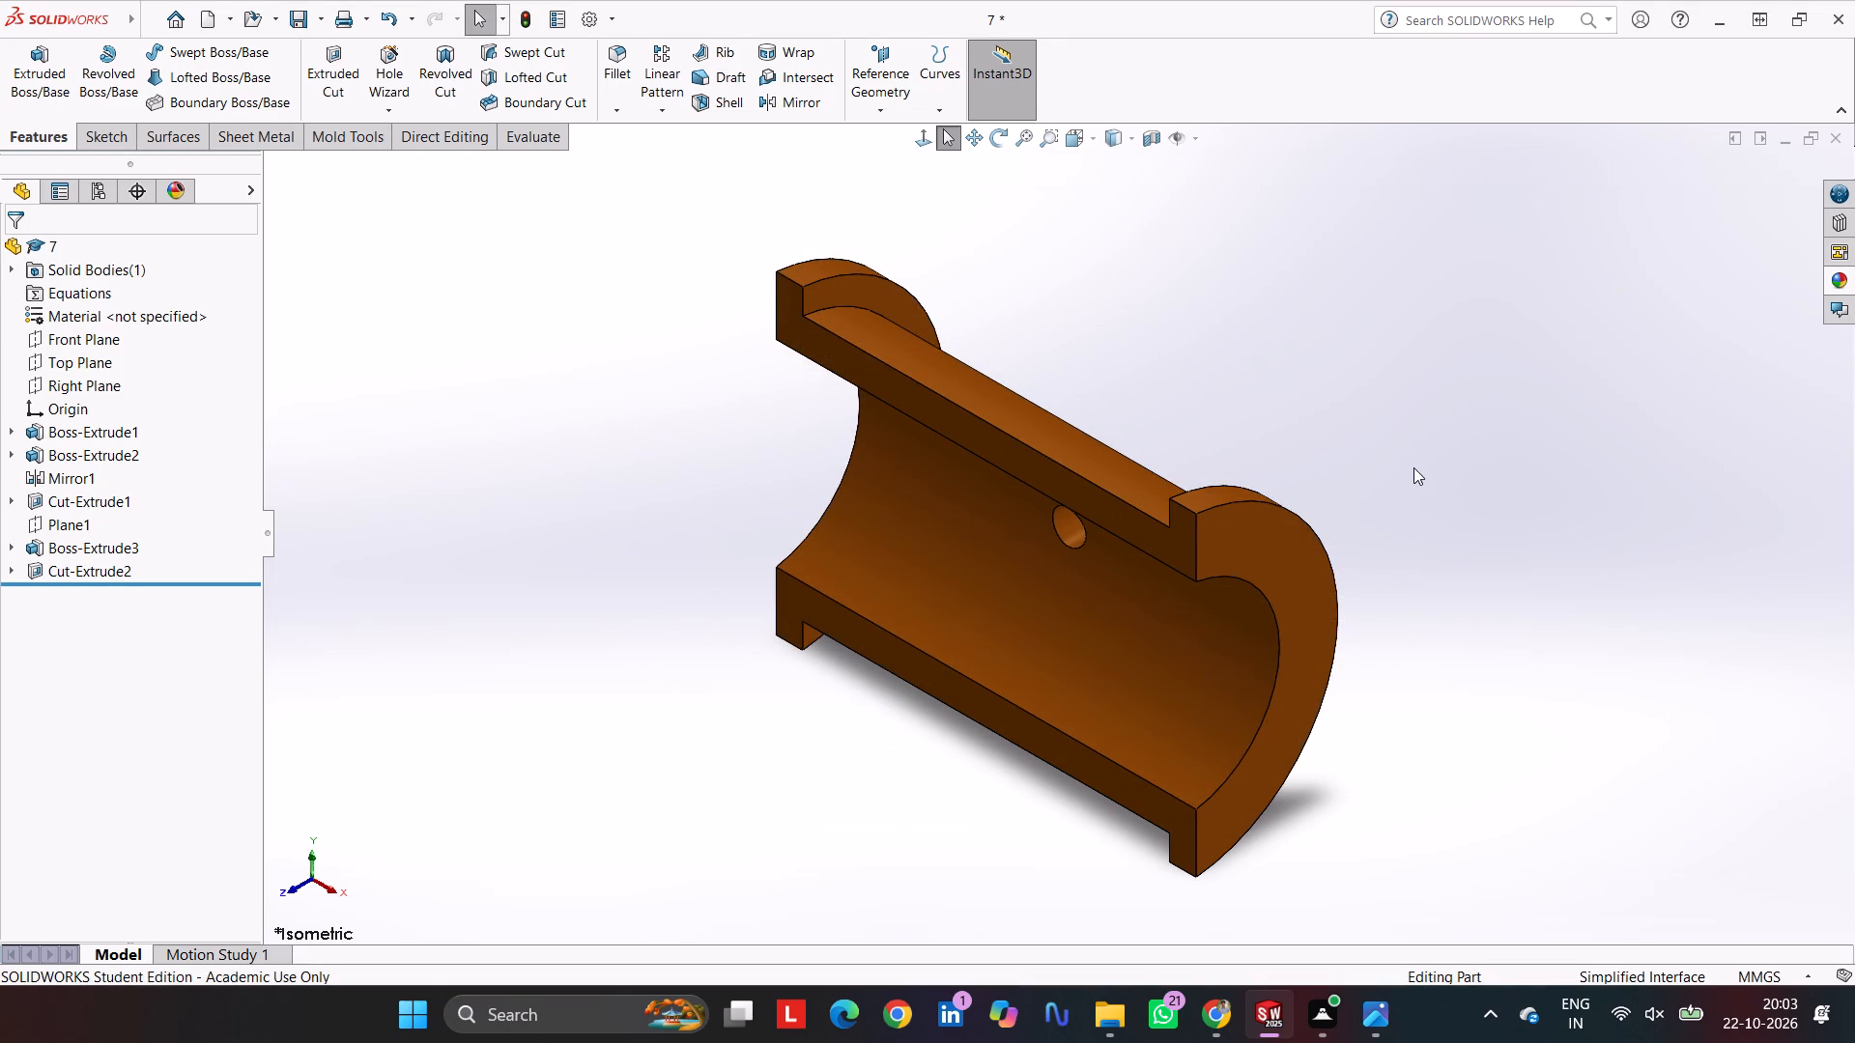
Create a new assembly document.
key("ctrl+n")
key("Right")
key("Return")
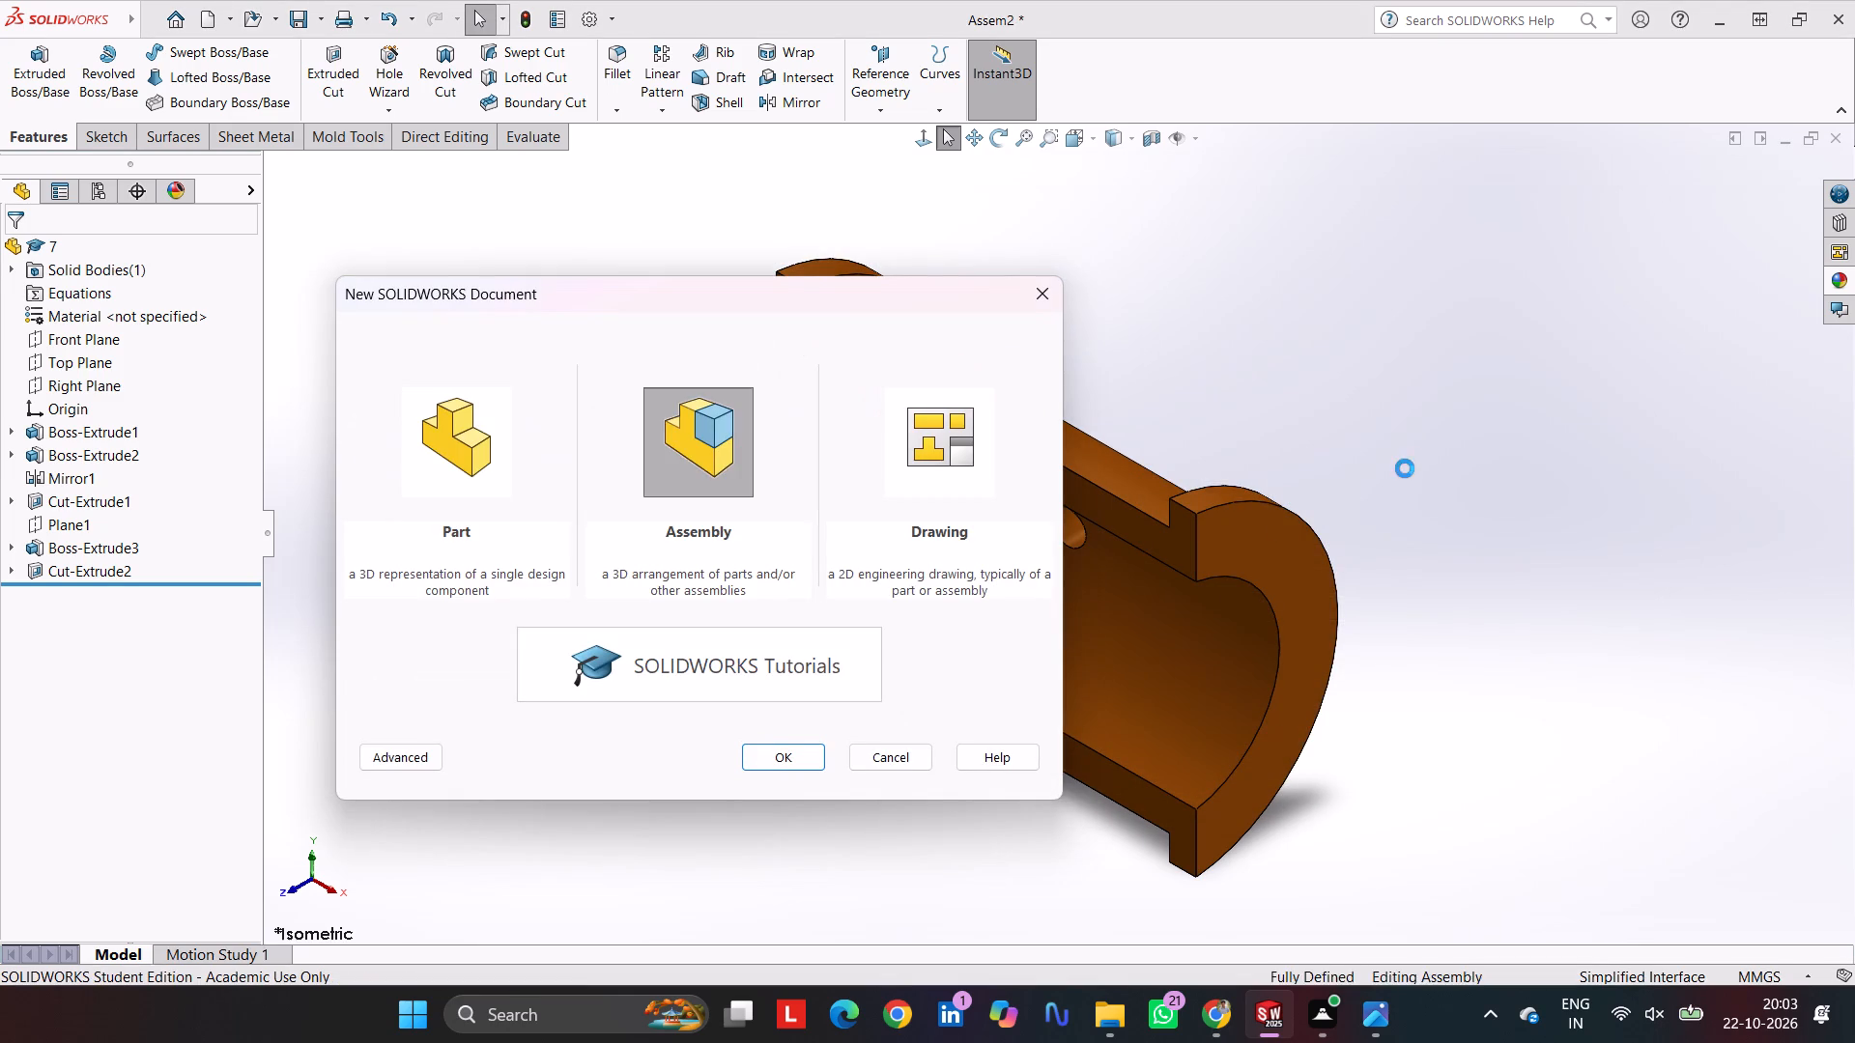
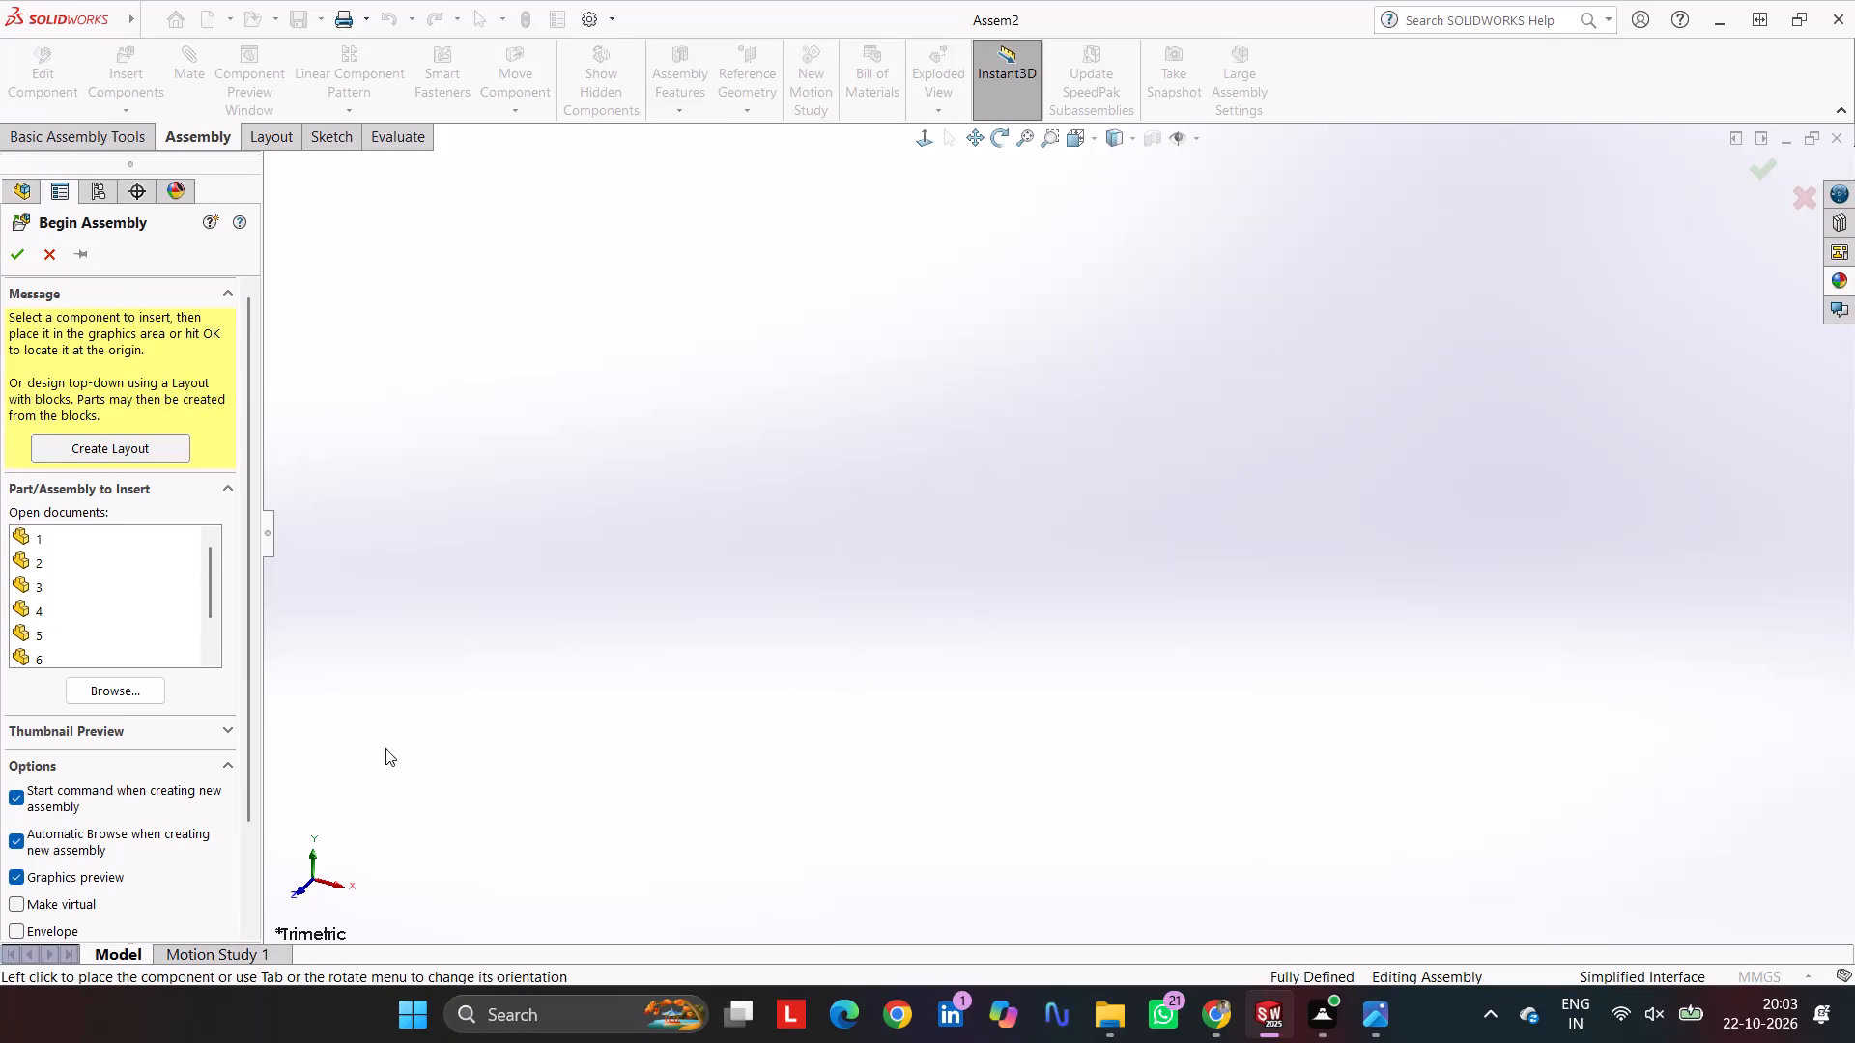
Insert part 1, the bracket, as the first component of the assembly.
scroll(127, 668, "down", 3)
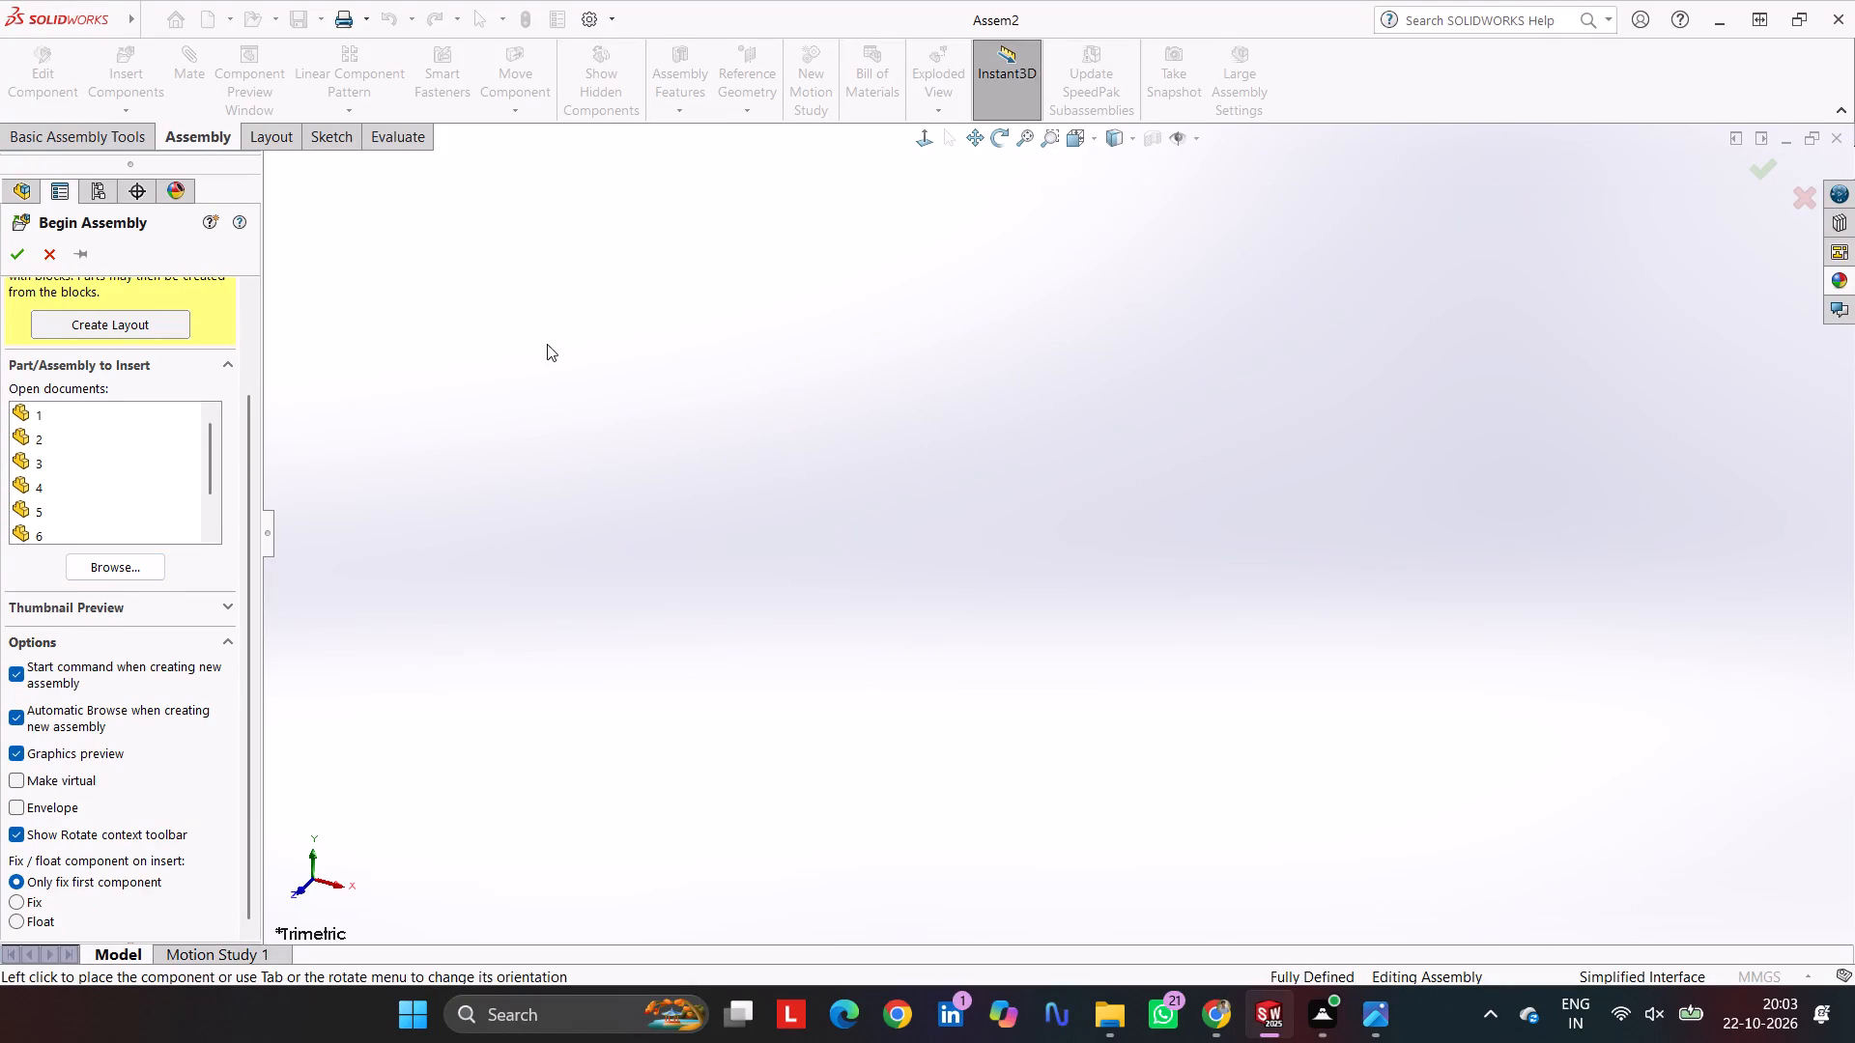
left_click(86, 409)
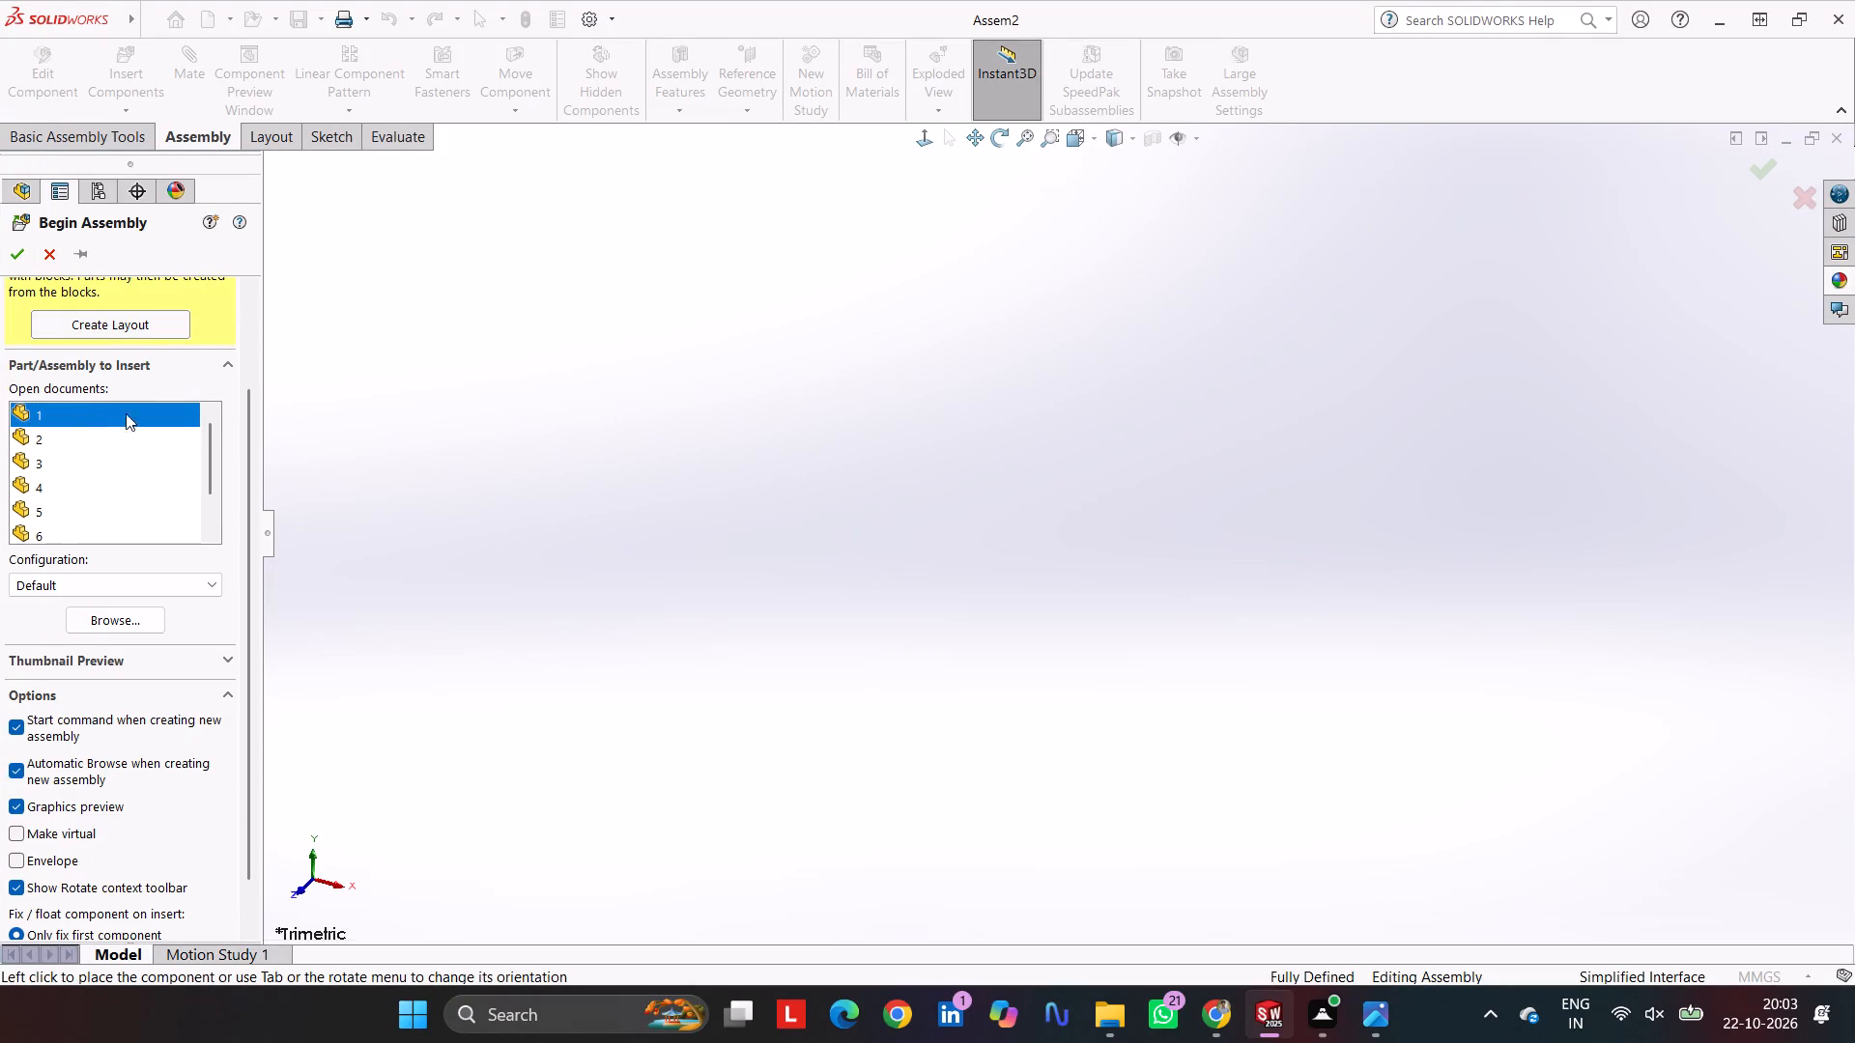
left_click(1043, 509)
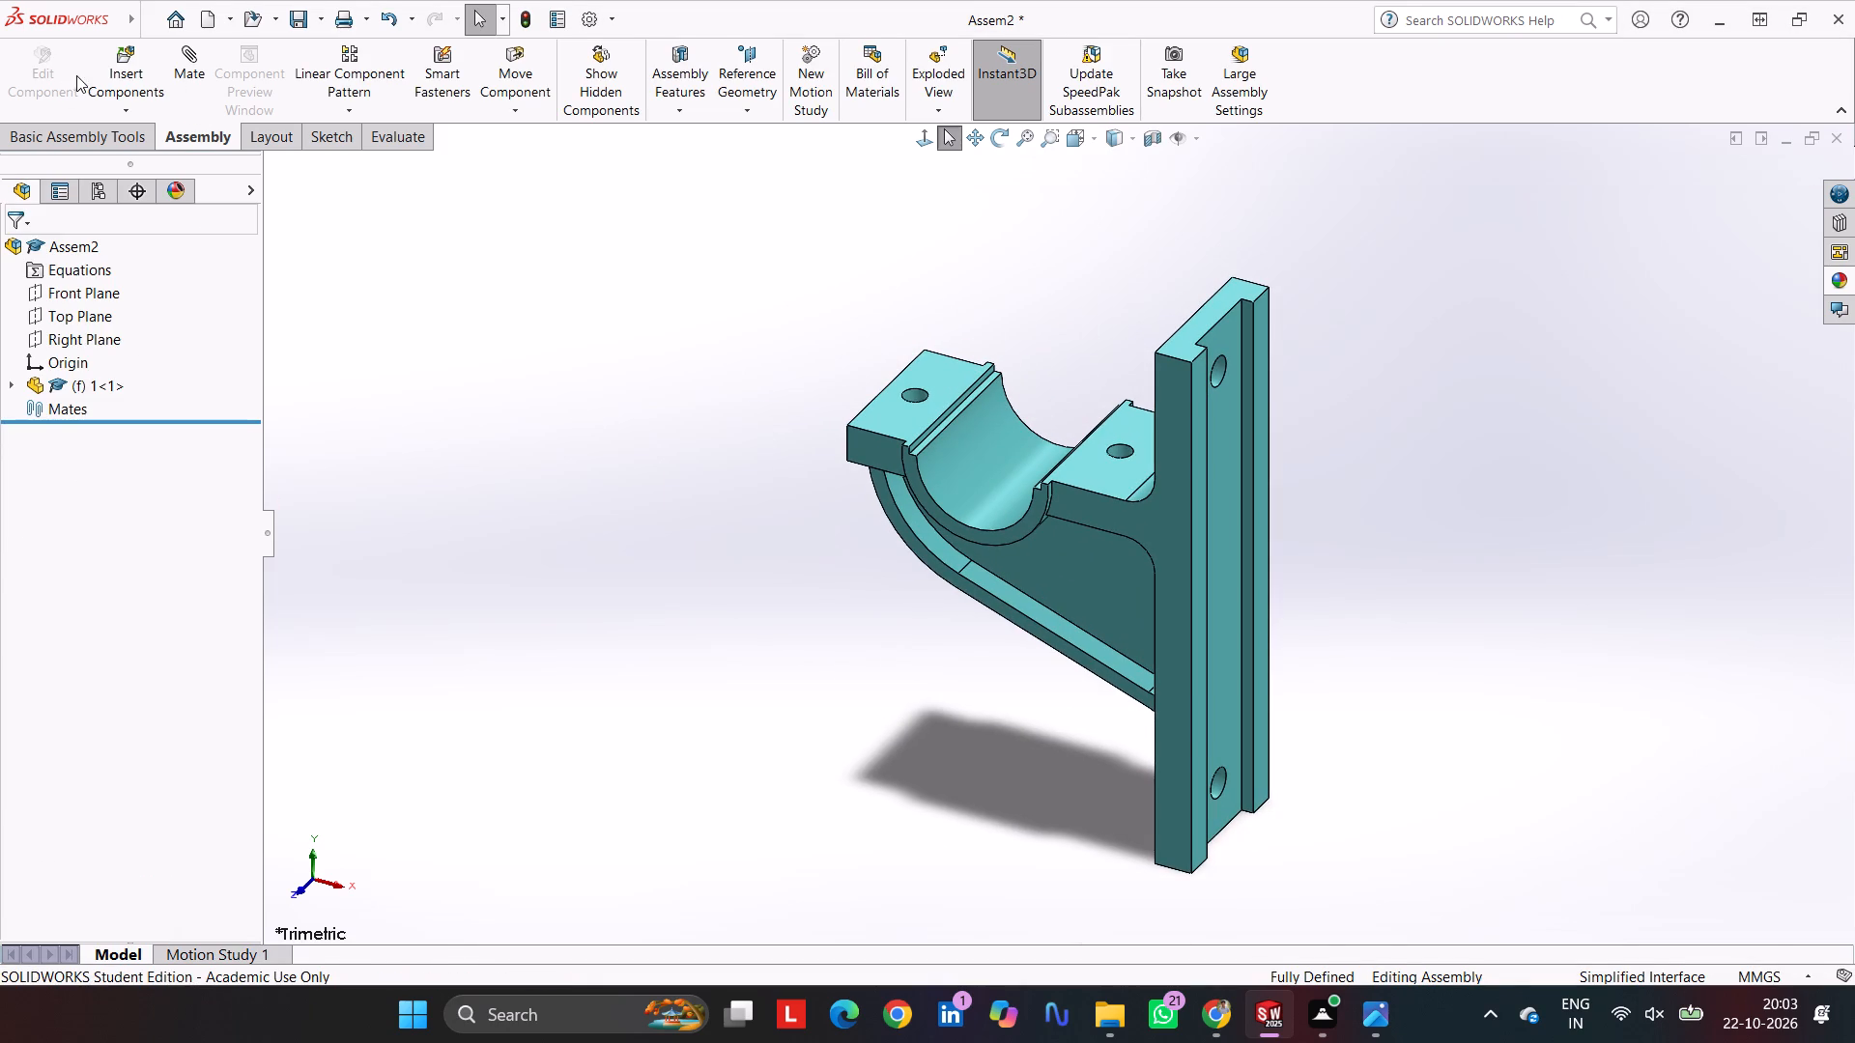
Insert parts 2 to 7 together and place them one by one in the free space around the bracket.
left_click(142, 60)
left_click(76, 550)
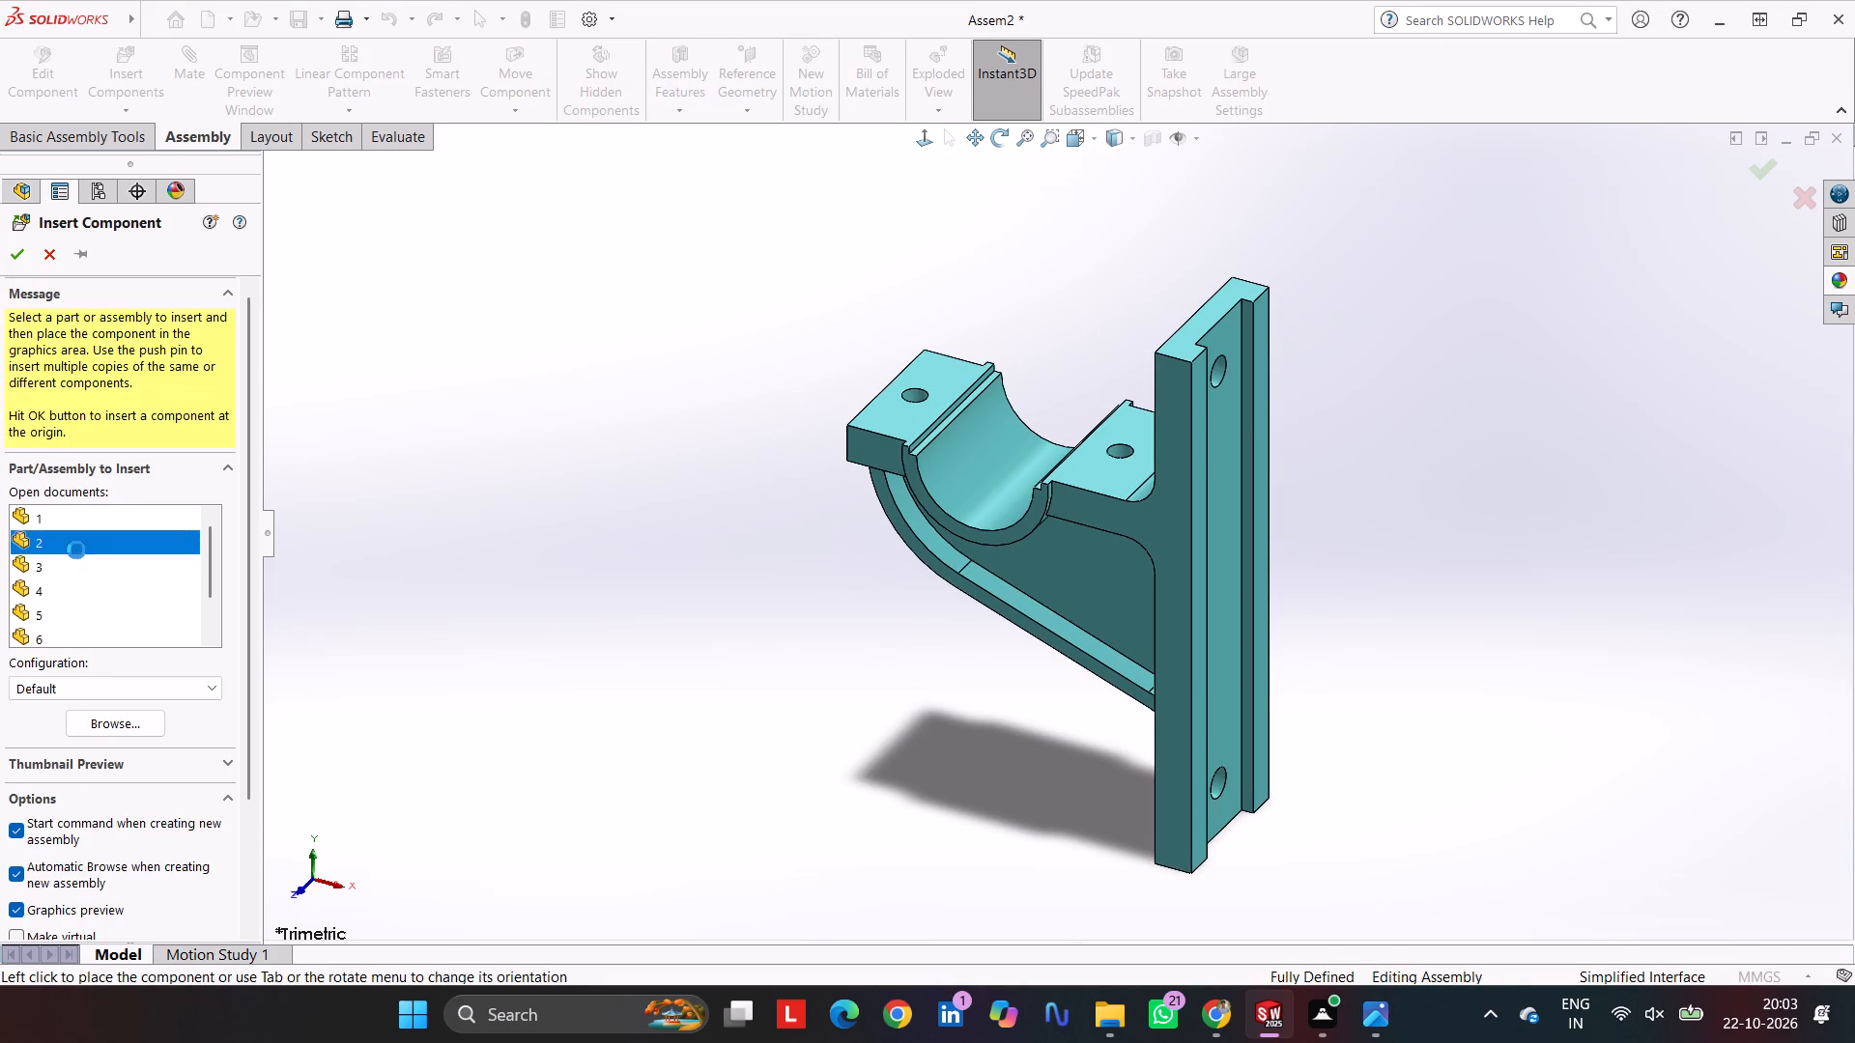
scroll(78, 602, "down", 9)
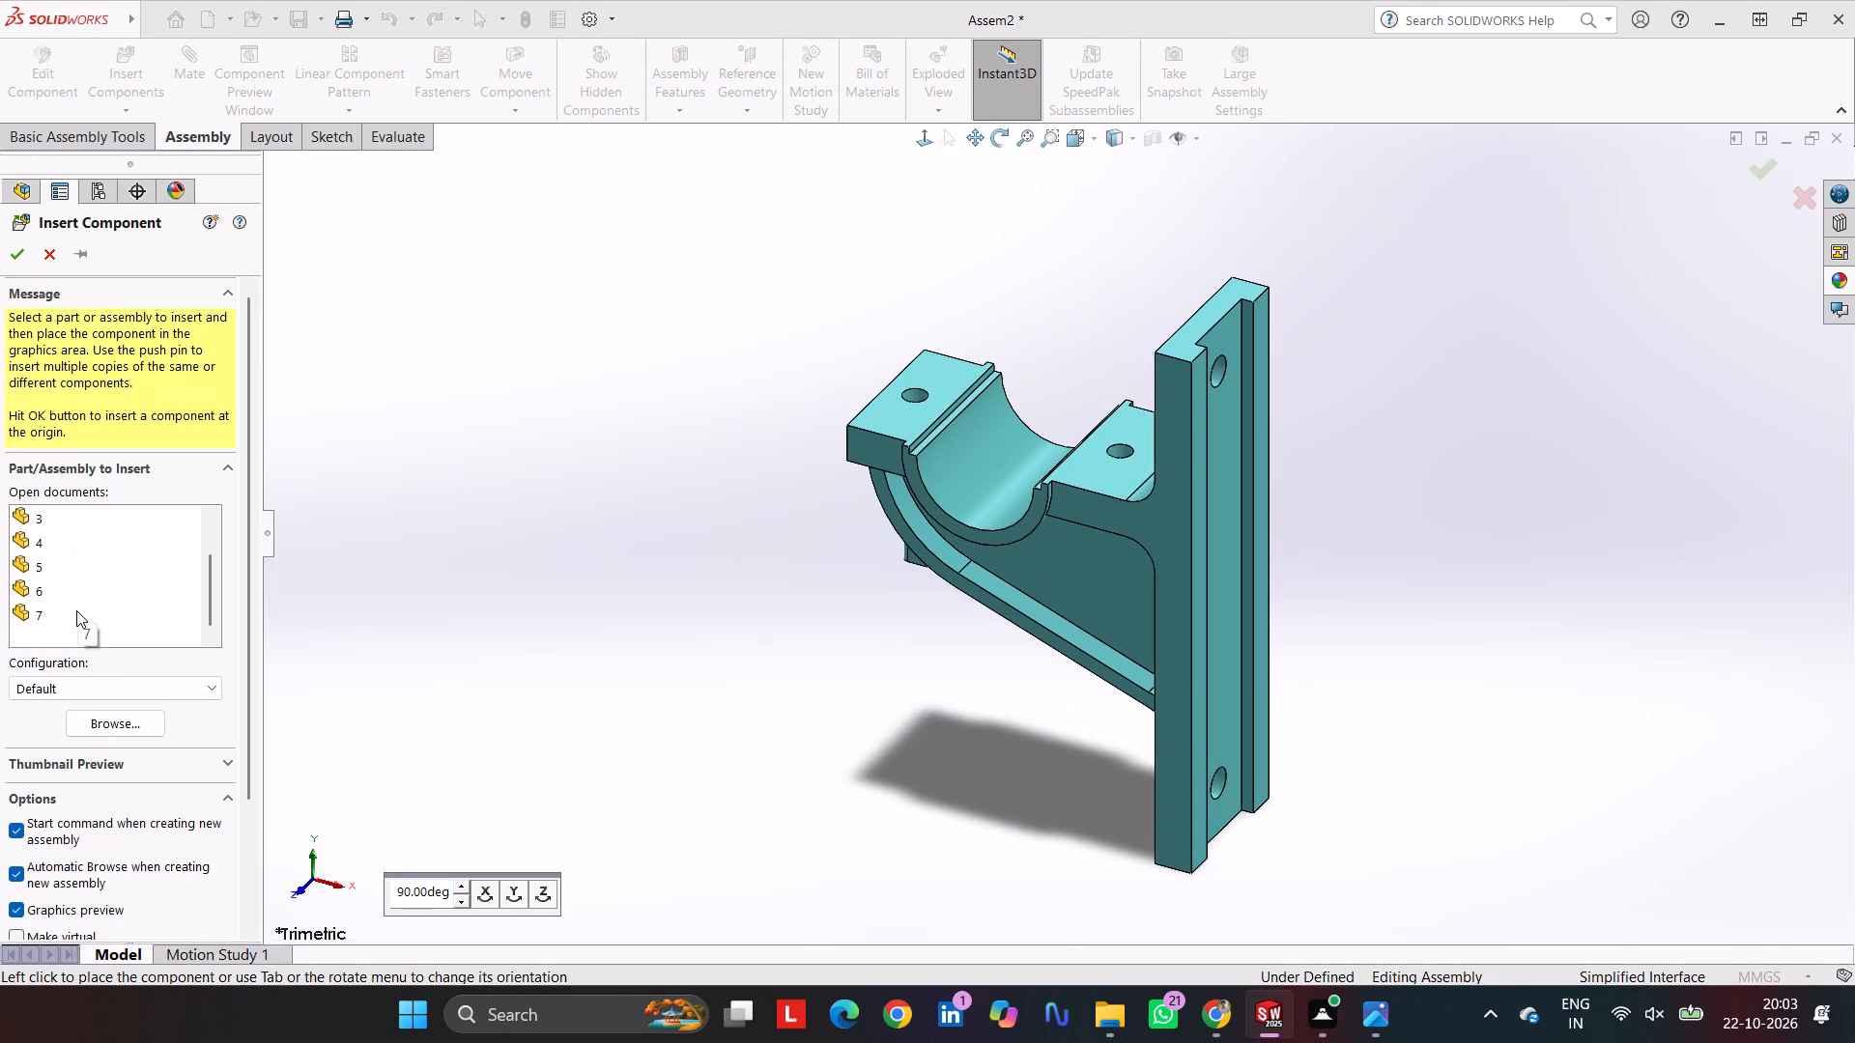
left_click(76, 612, "shift")
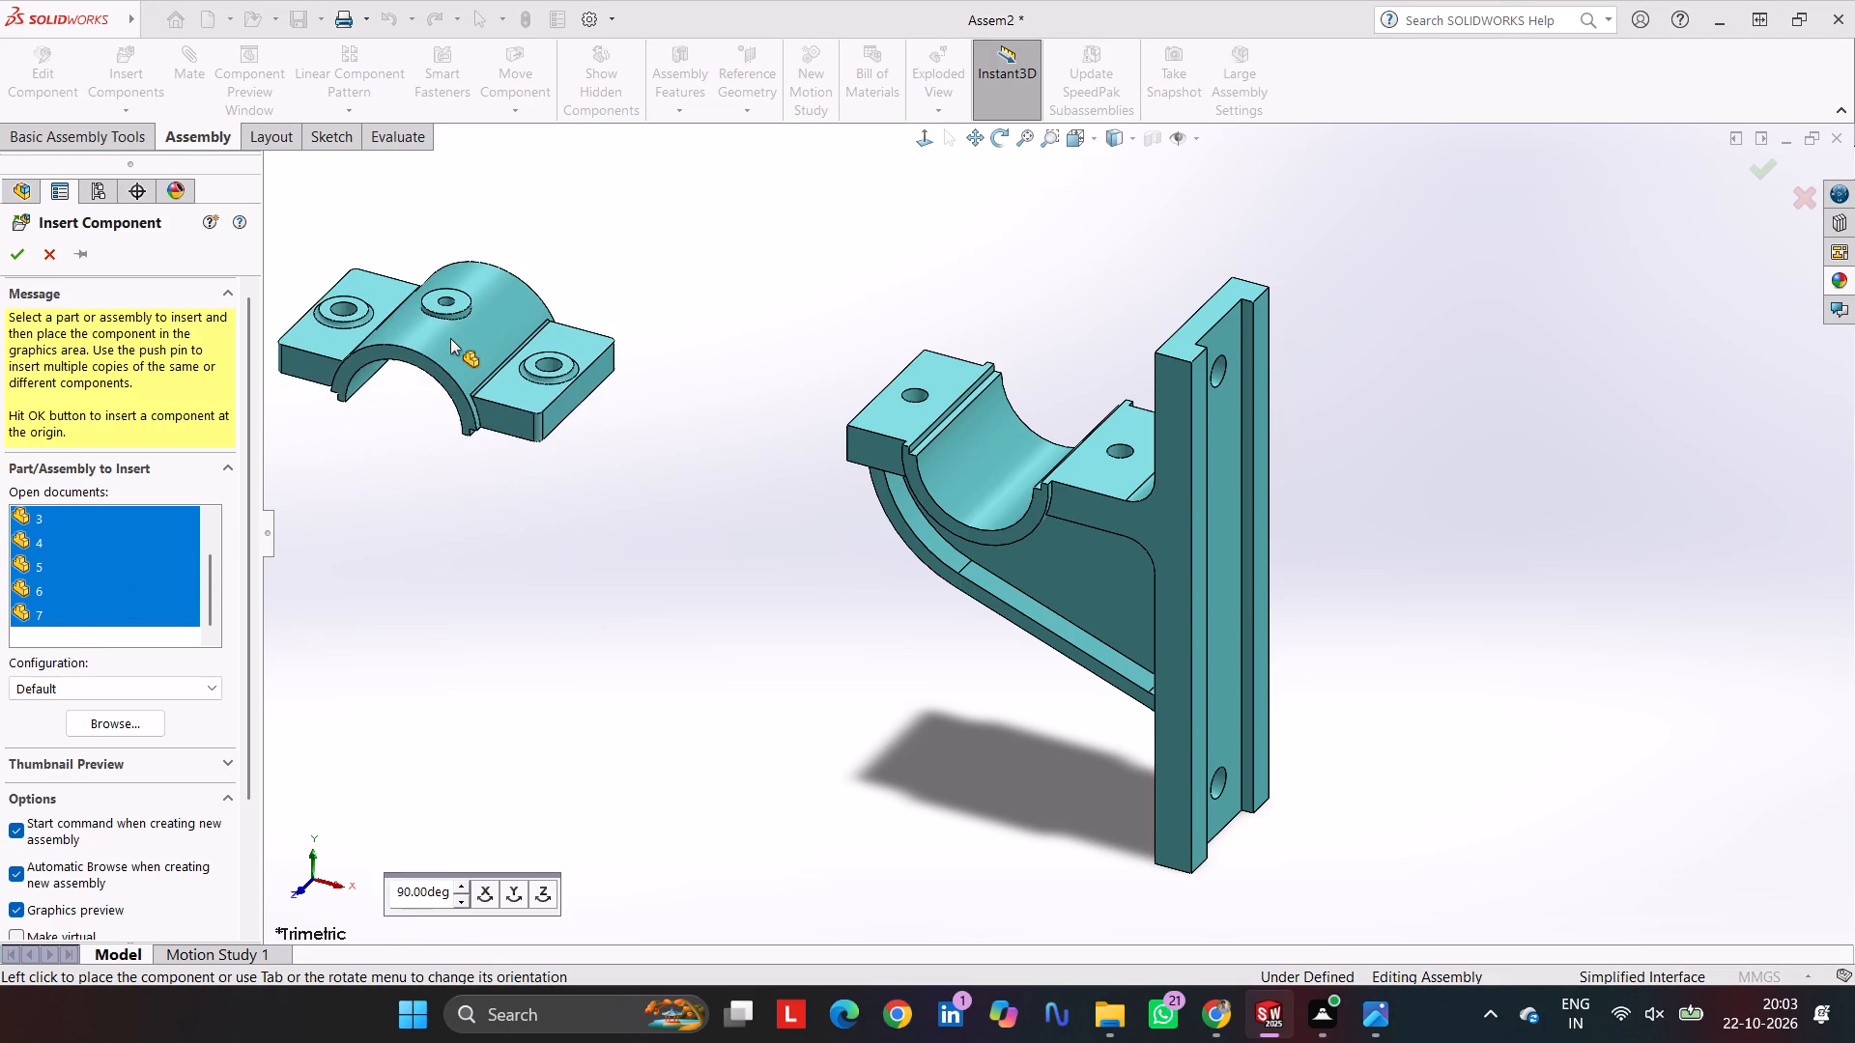
left_click(568, 302)
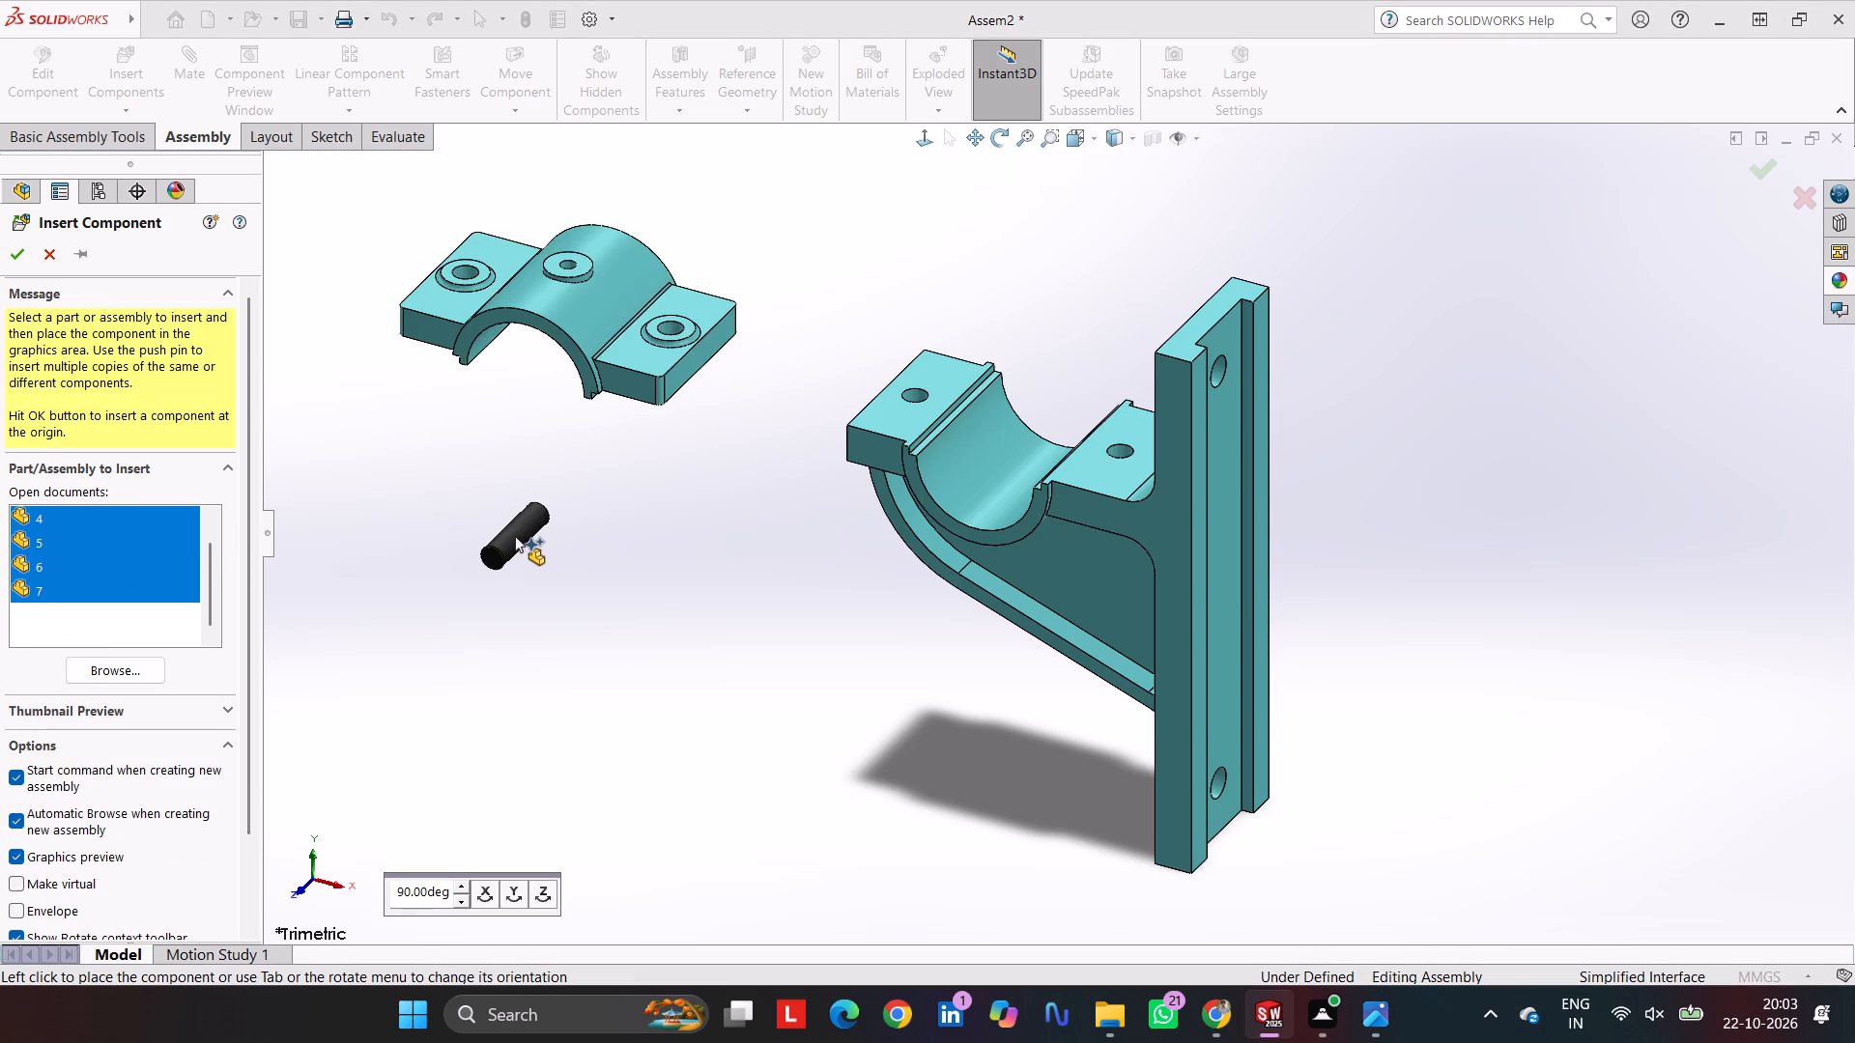
left_click(515, 536)
left_click(397, 506)
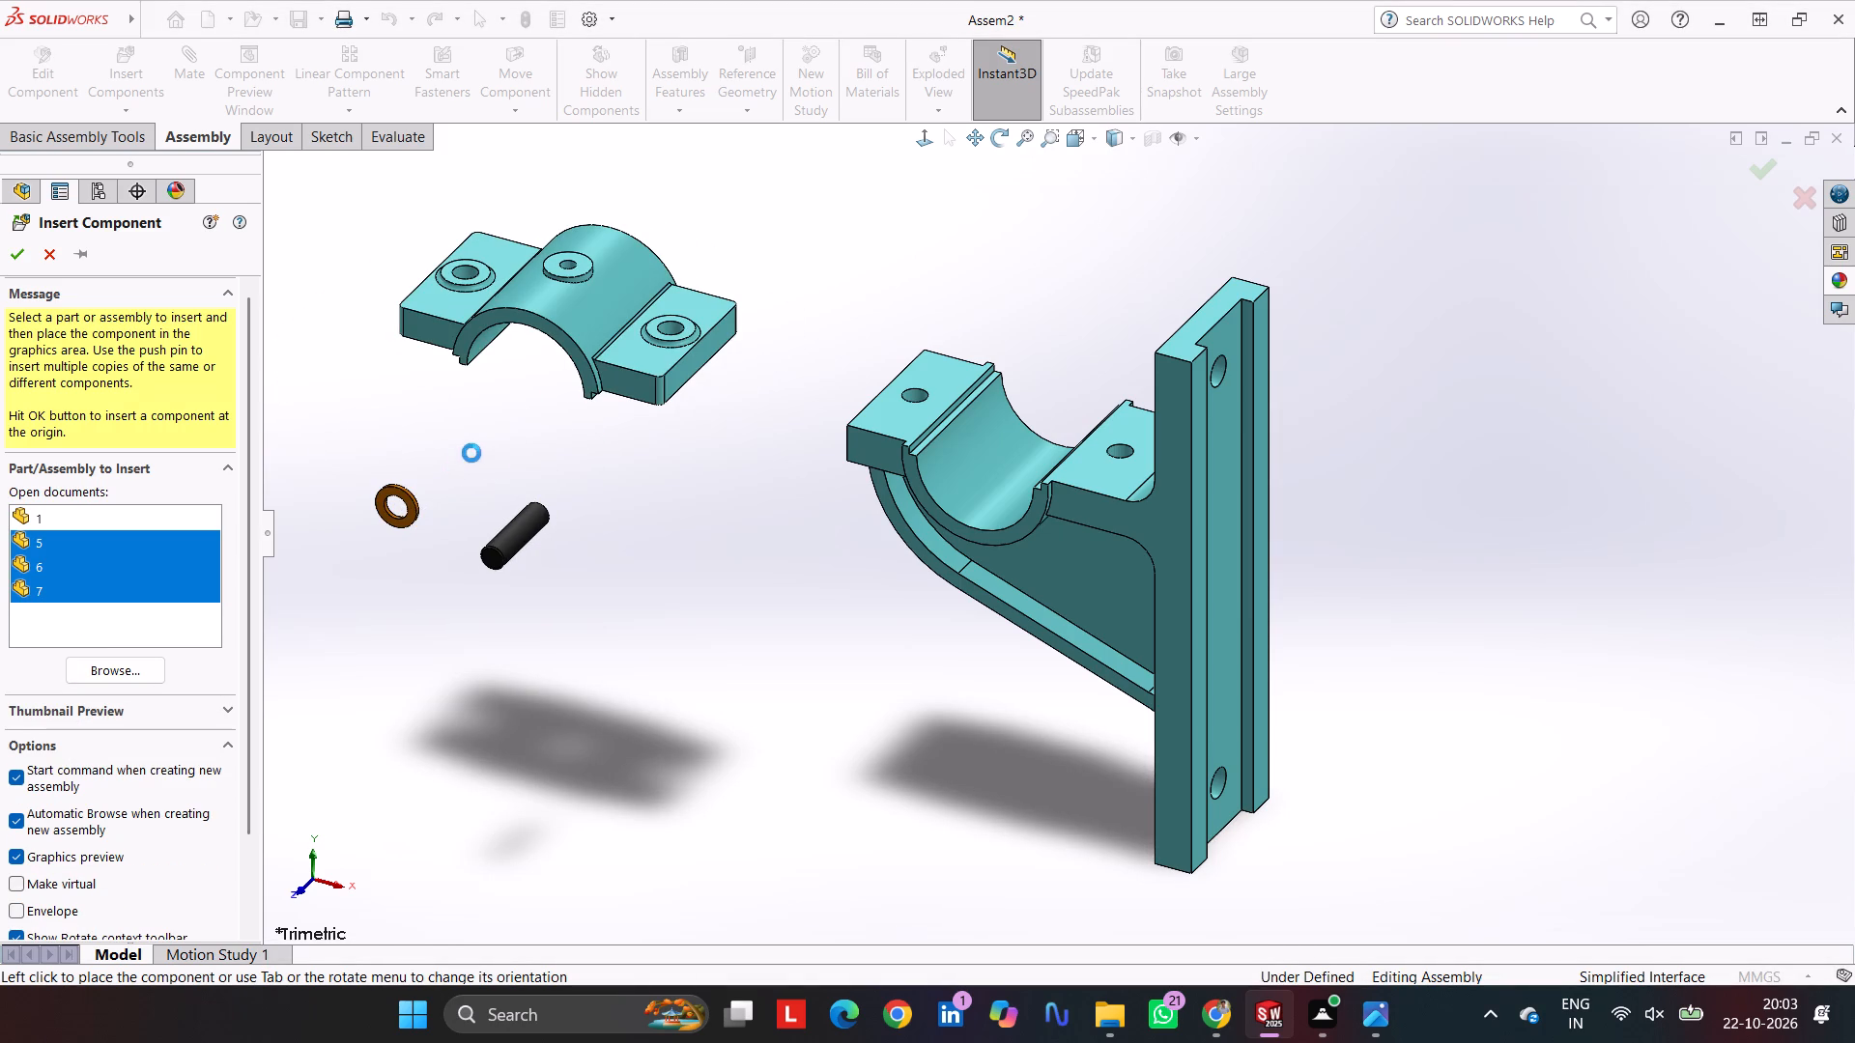
left_click(477, 444)
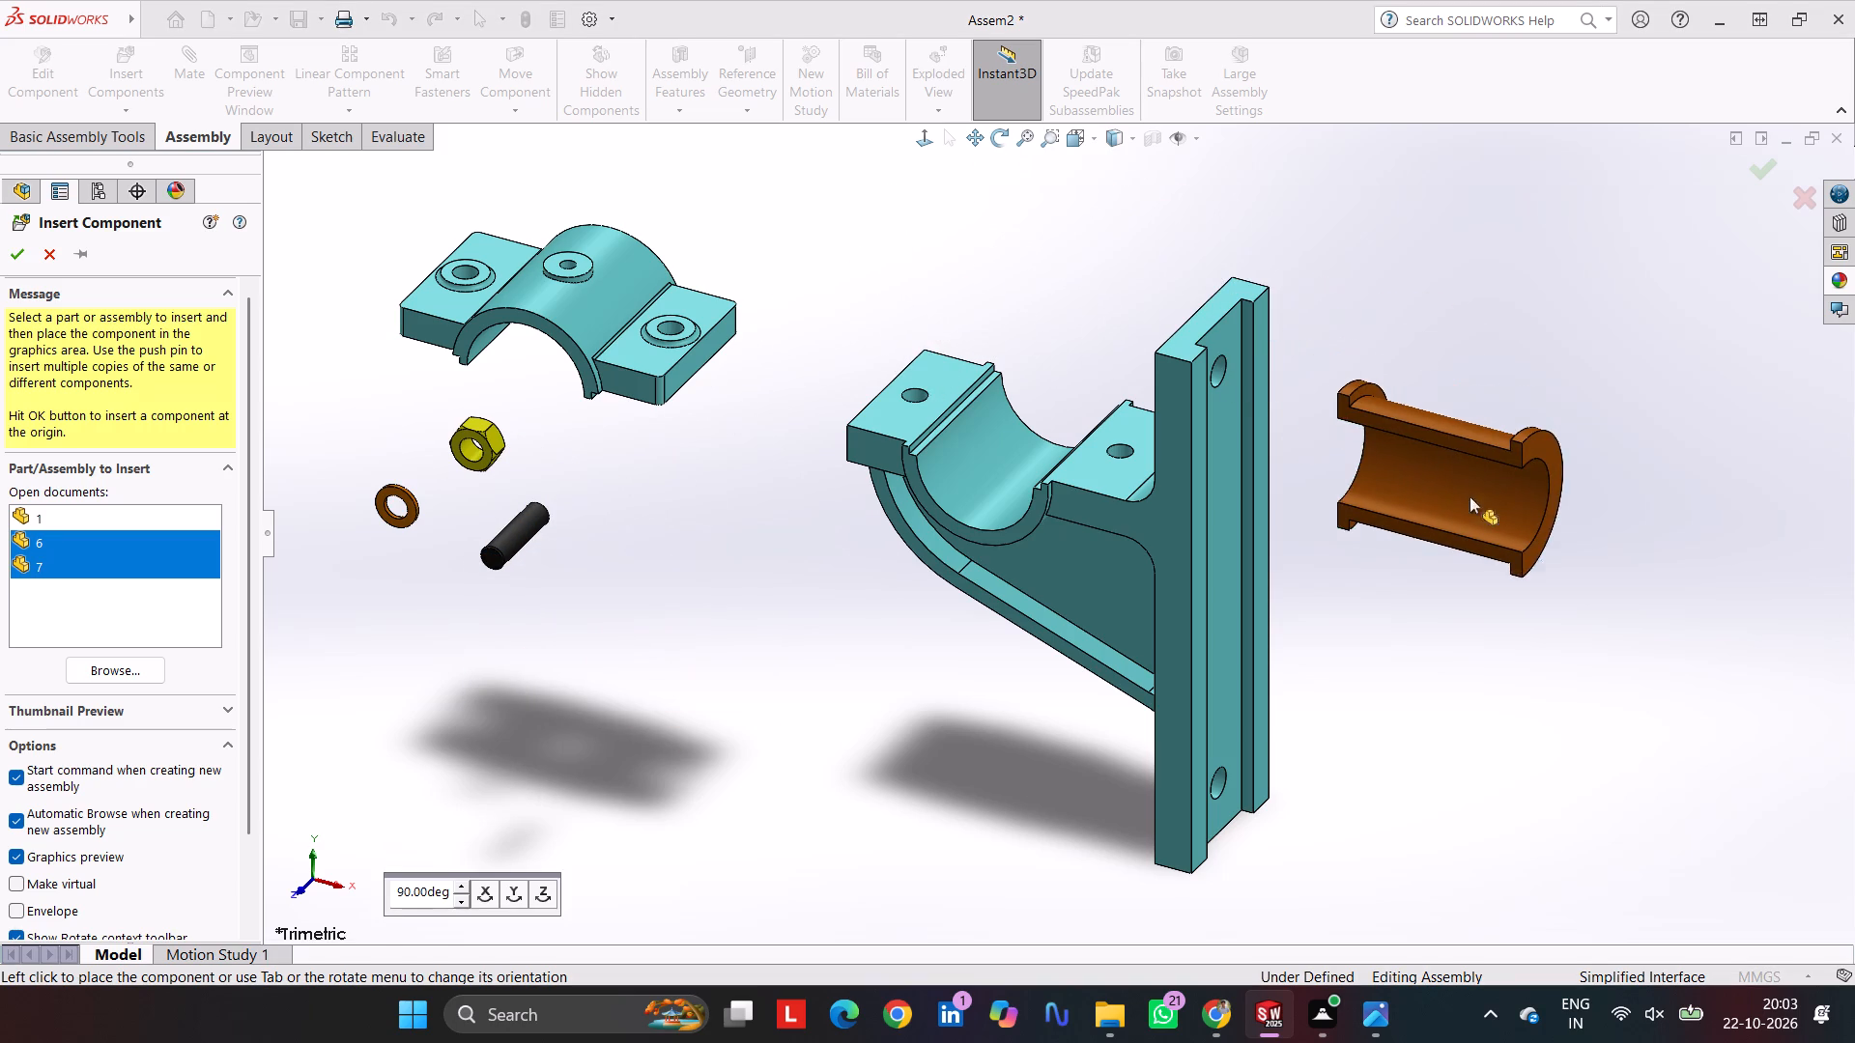
left_click(1486, 505)
left_click(1493, 329)
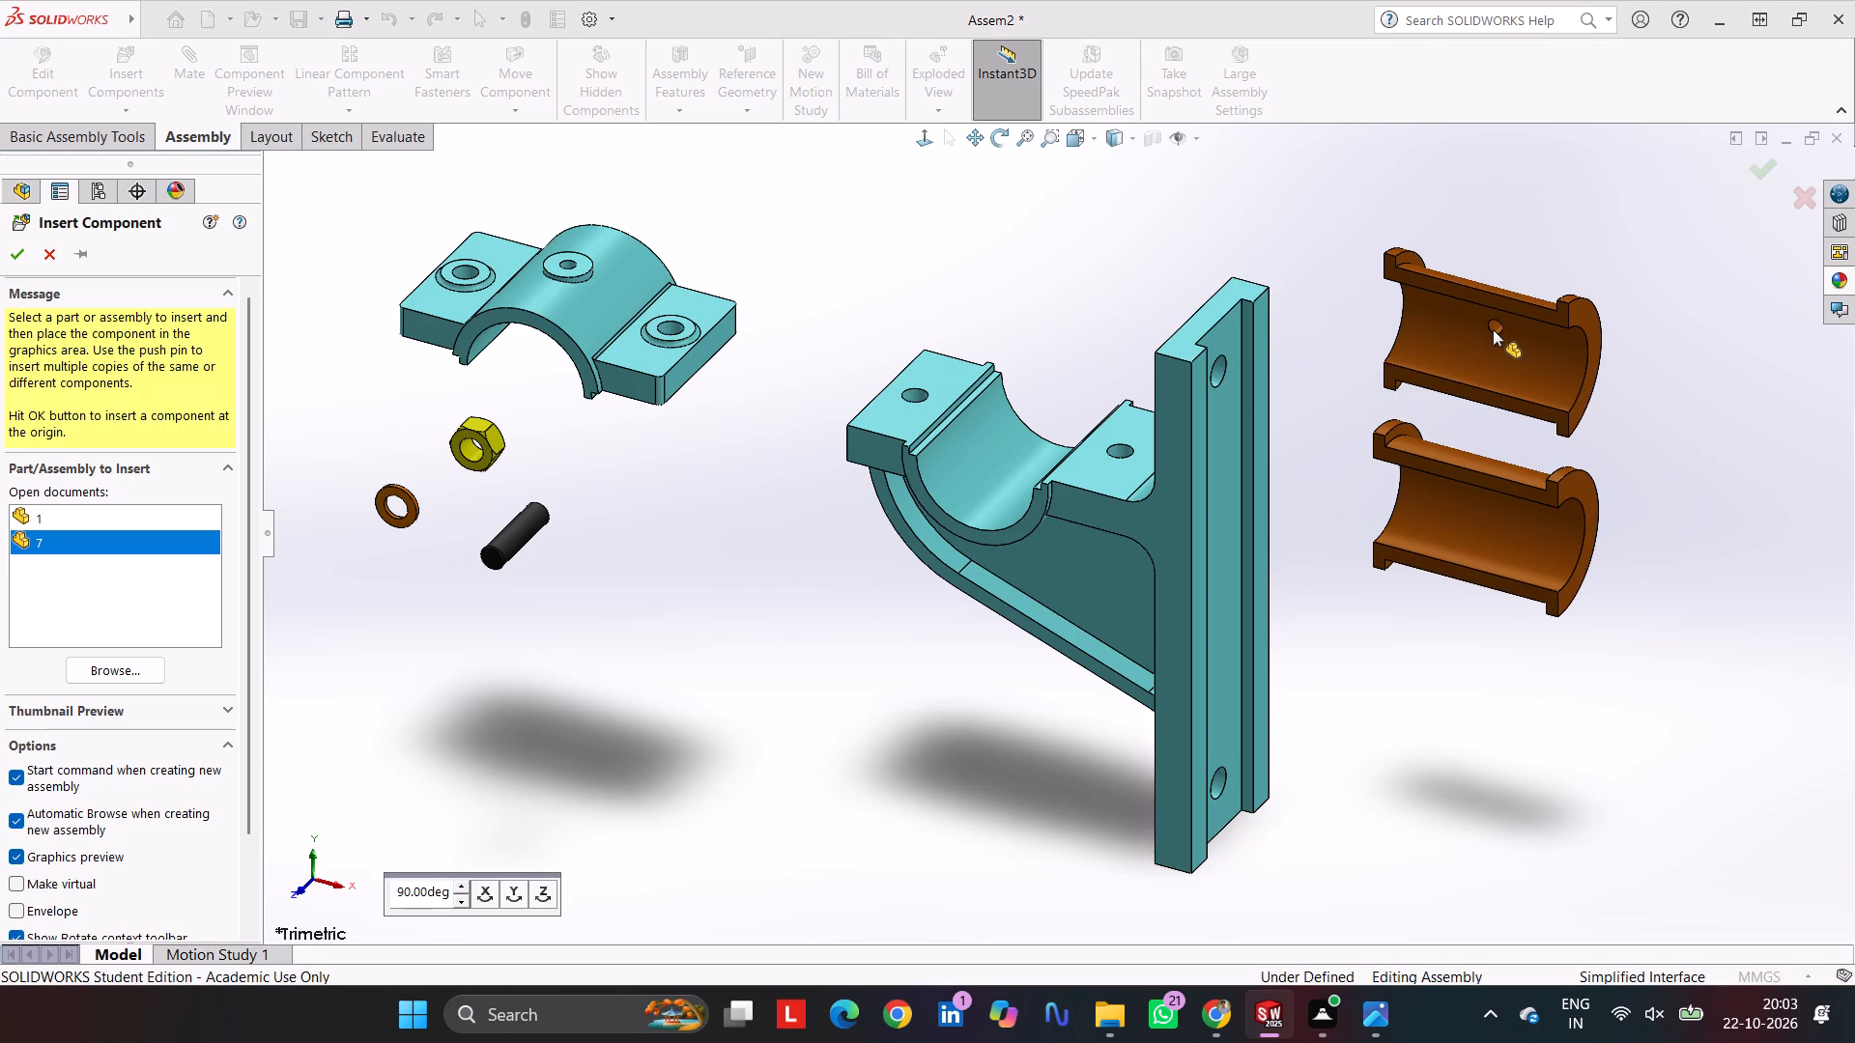
left_click(837, 644)
left_click(1398, 754)
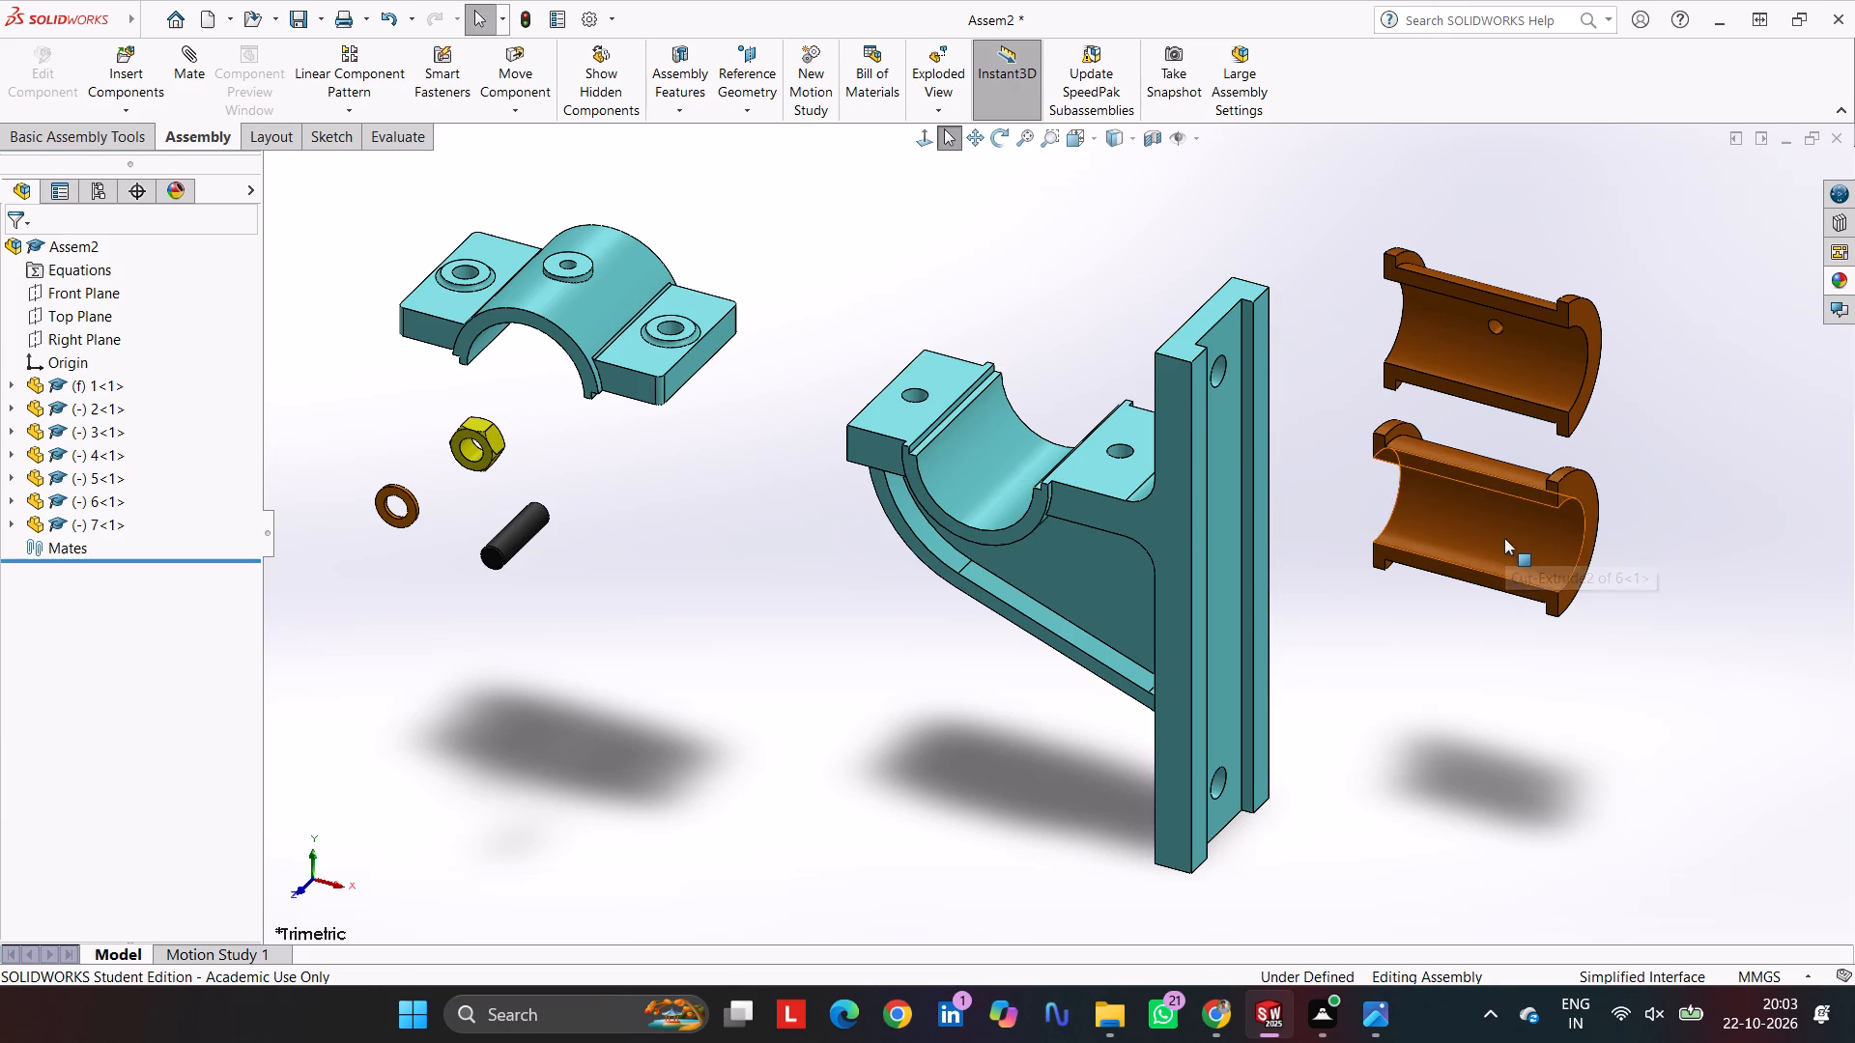
Bring half-bushing 6 near the bracket and mate its outer cylindrical face concentric with the bracket's semicircular seat.
left_click_drag(1504, 538, 849, 613)
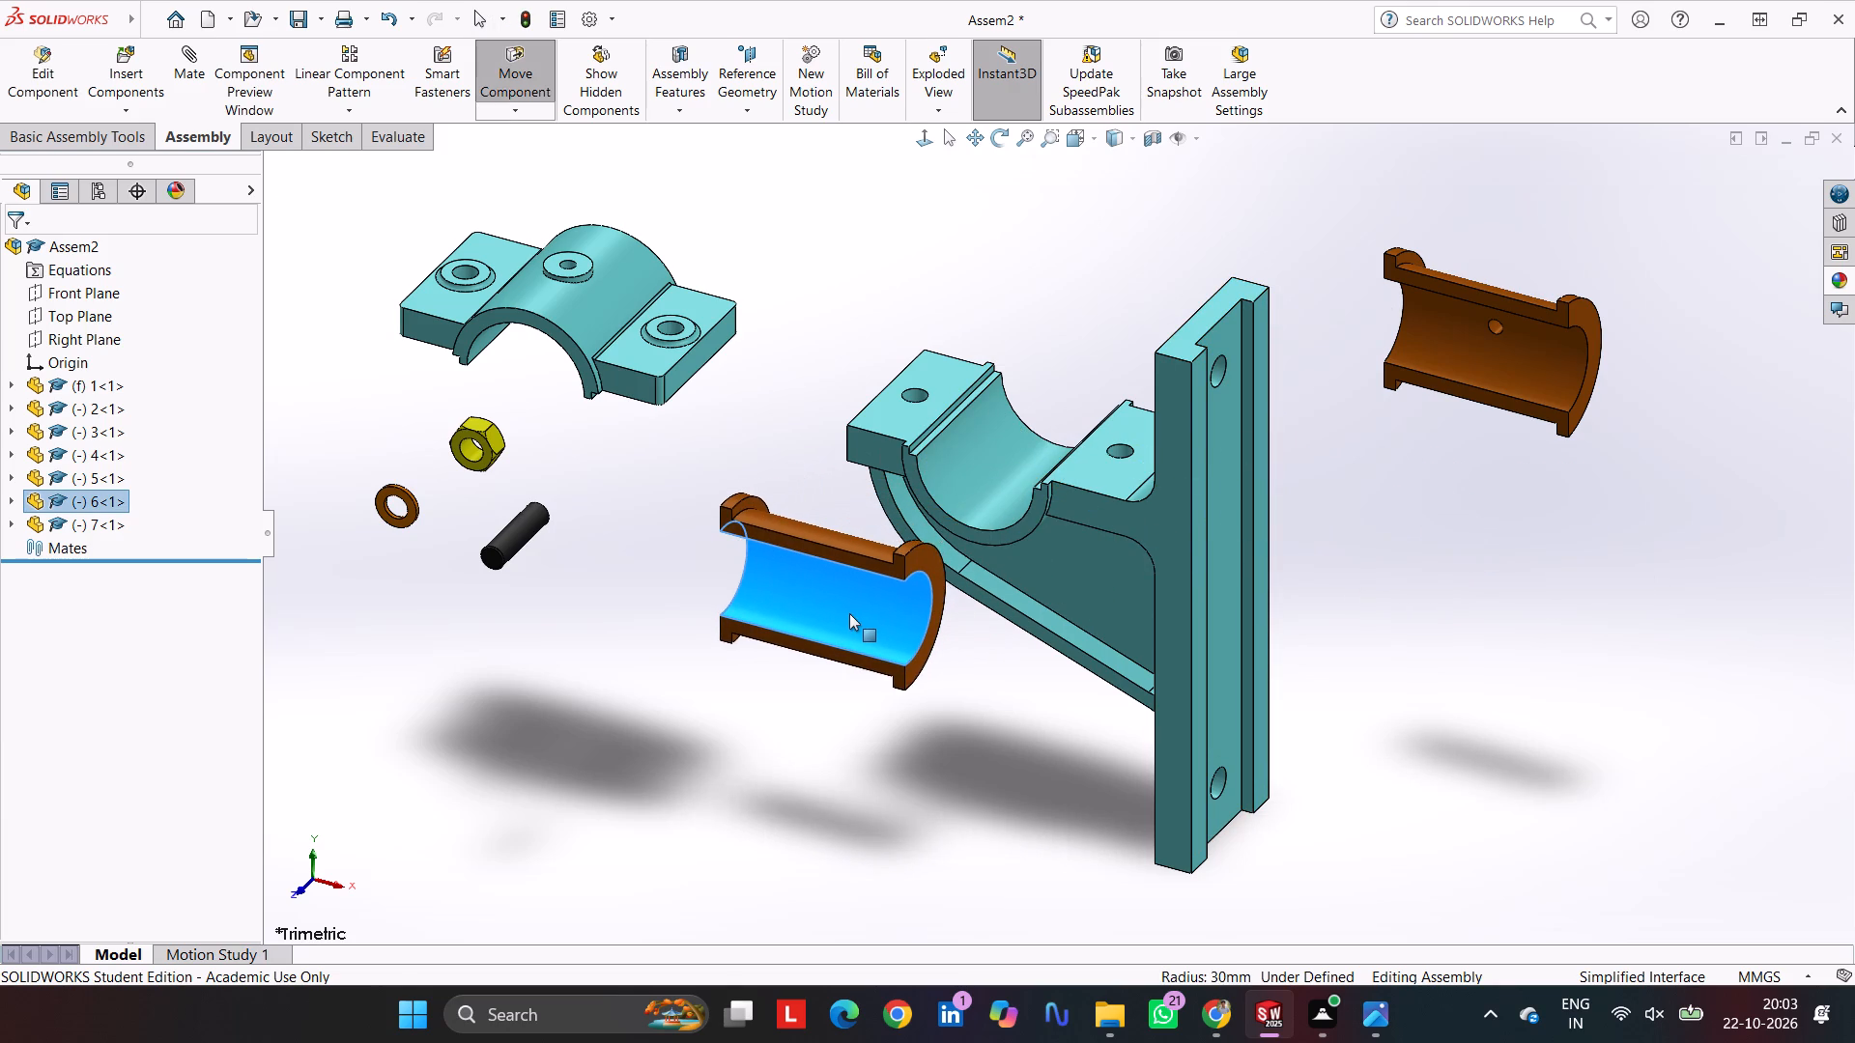
left_click_drag(849, 613, 840, 613)
left_click(769, 500)
left_click(791, 528)
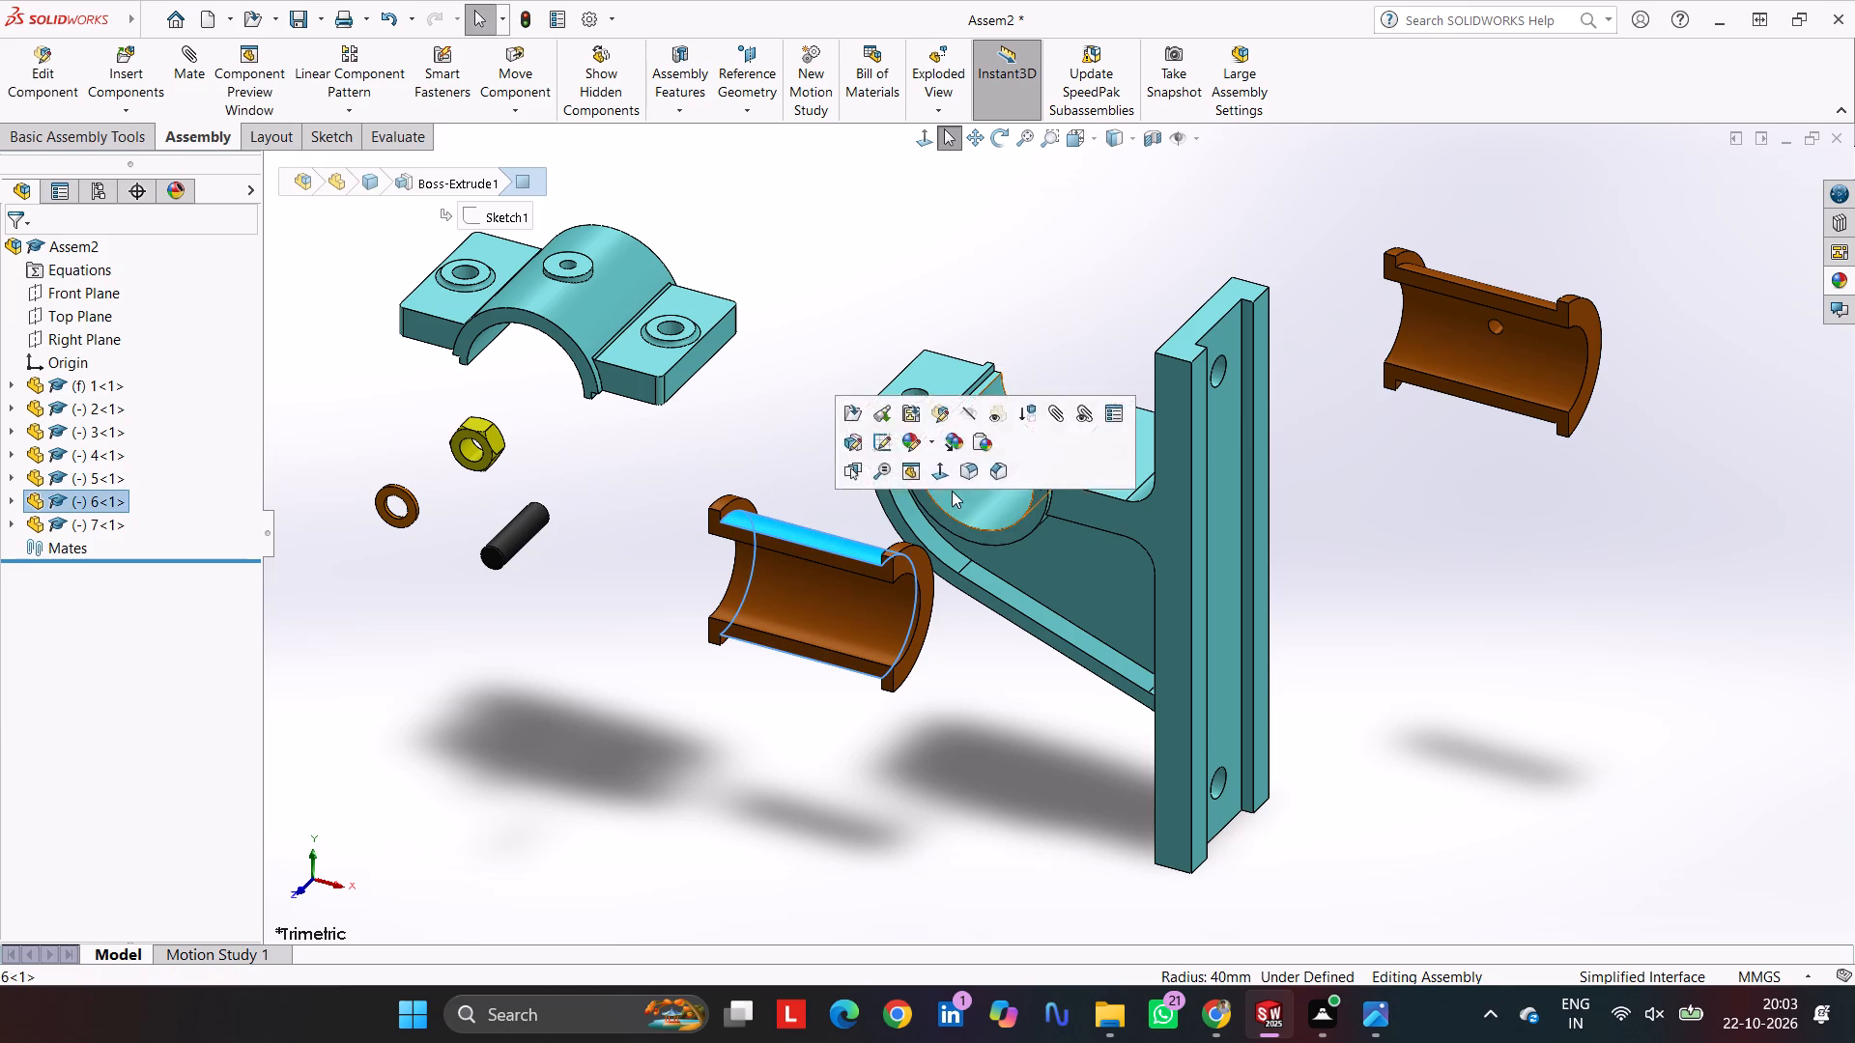
left_click(952, 491, "ctrl")
left_click(197, 60)
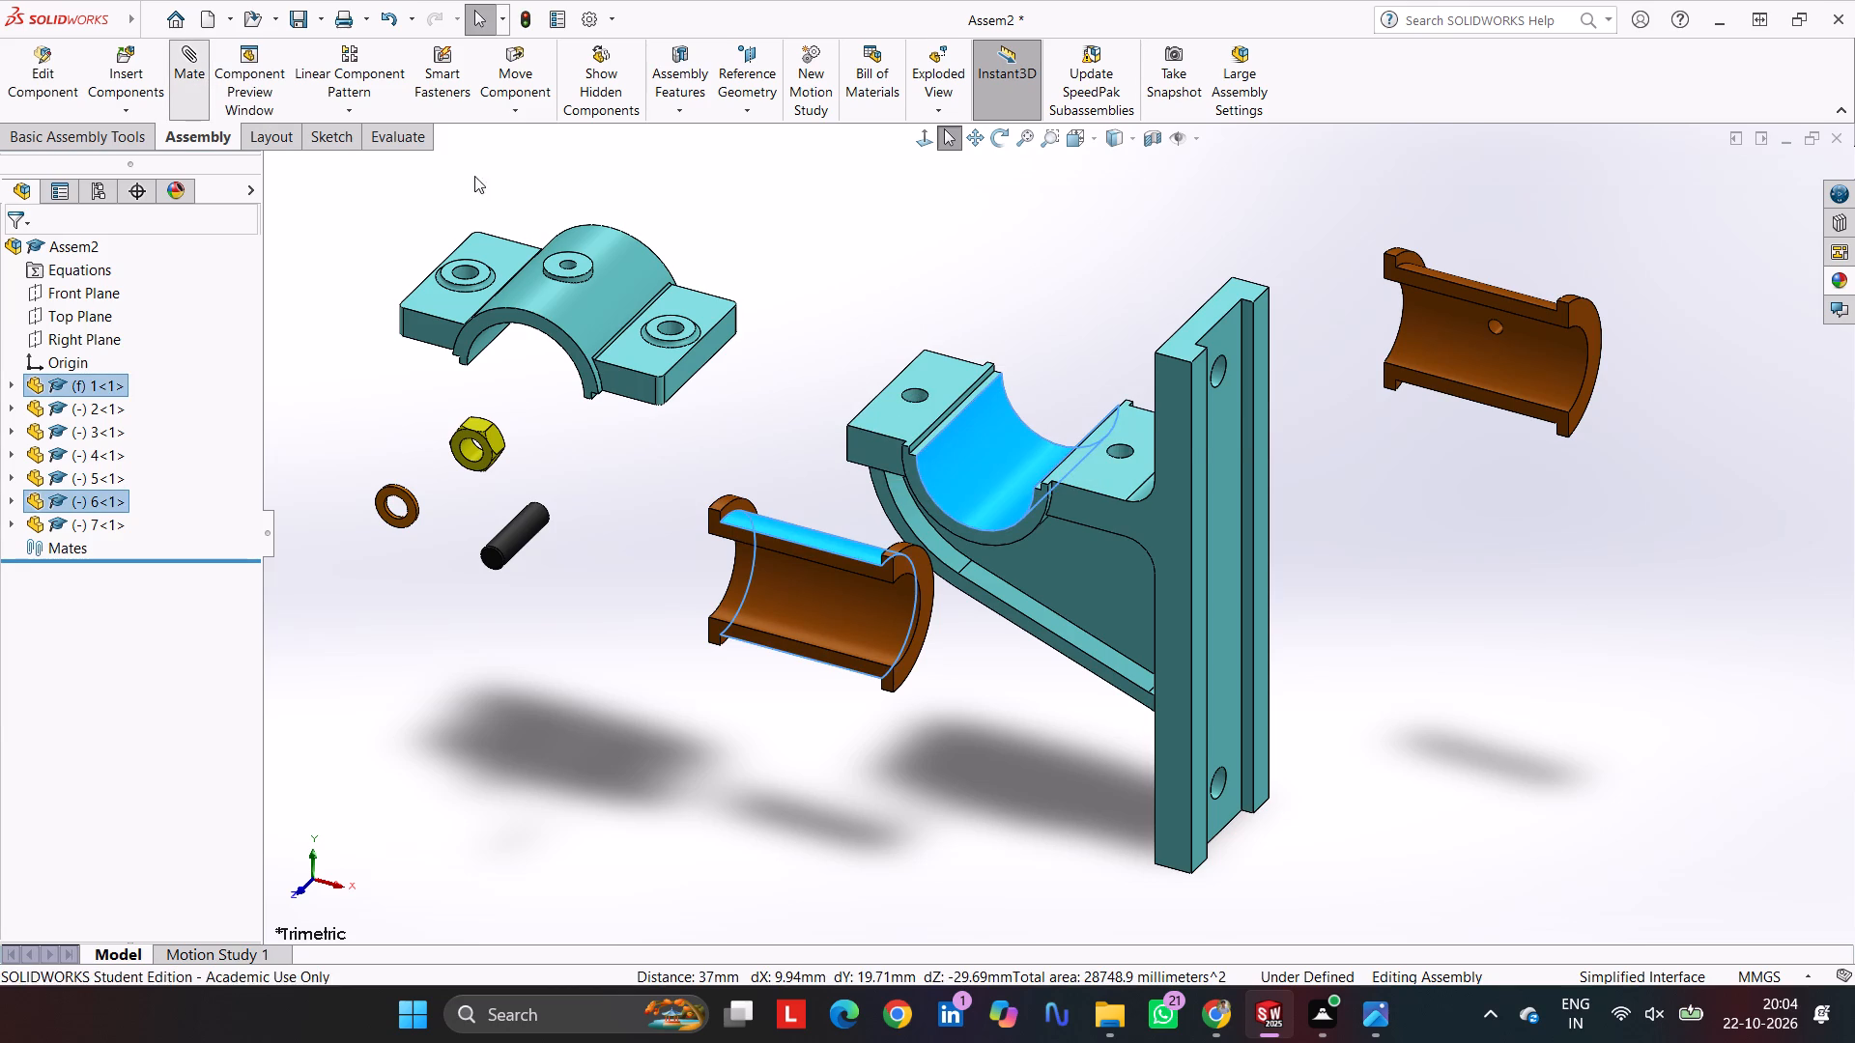
left_click(1243, 400)
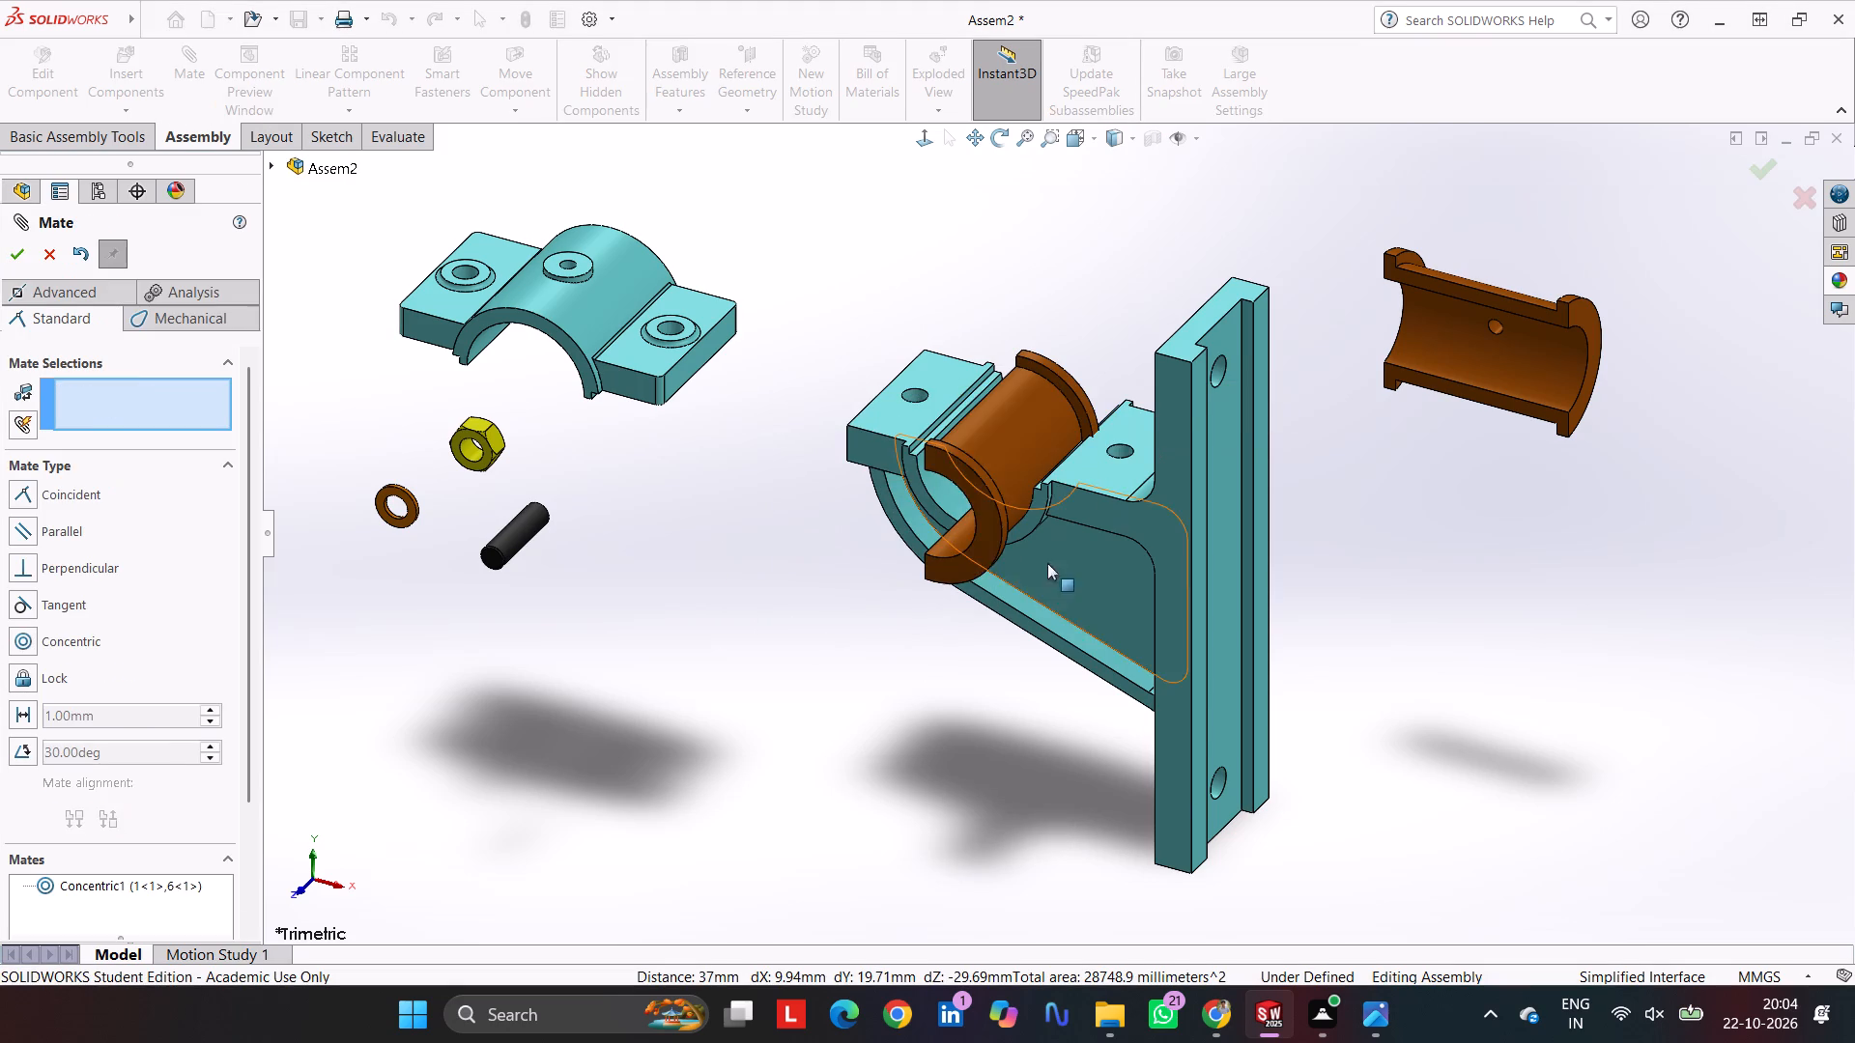
Turn half-bushing 6 open side up and mate its flat split face coincident with the bracket's top face beside the seat.
left_click_drag(976, 468, 987, 680)
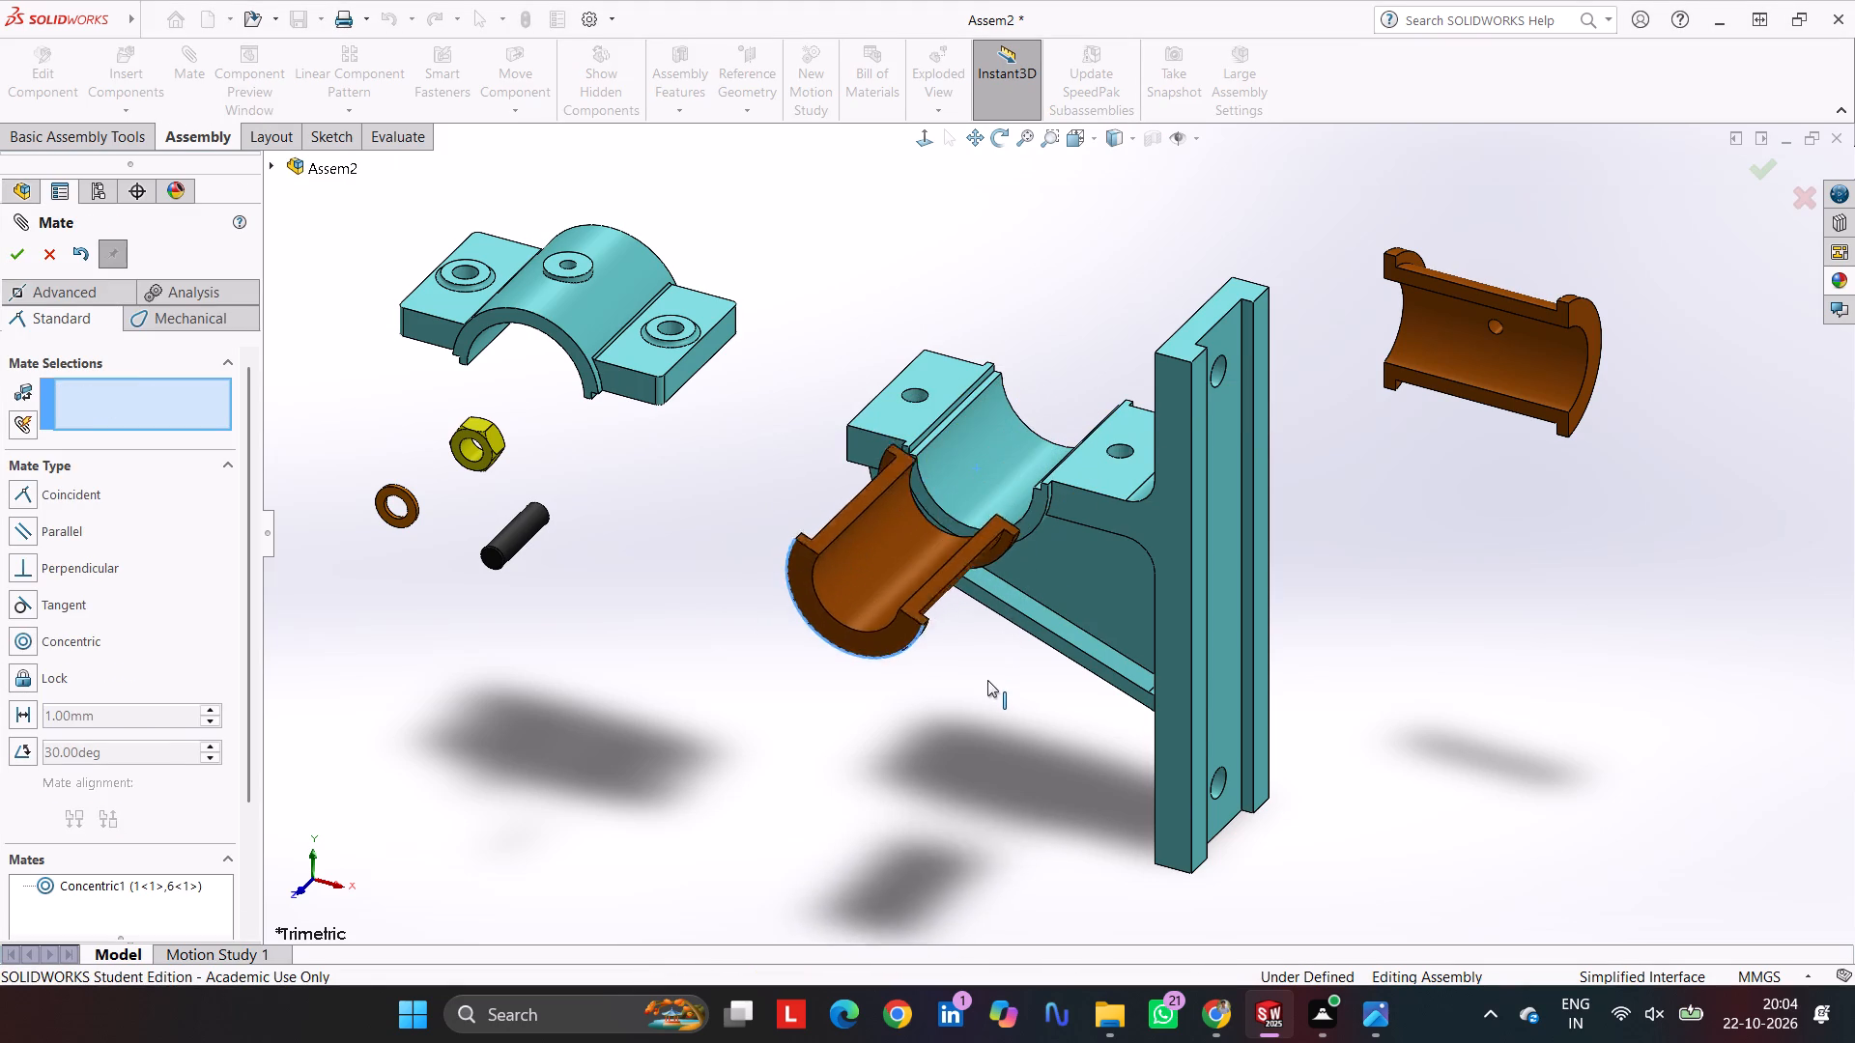
left_click_drag(987, 680, 990, 650)
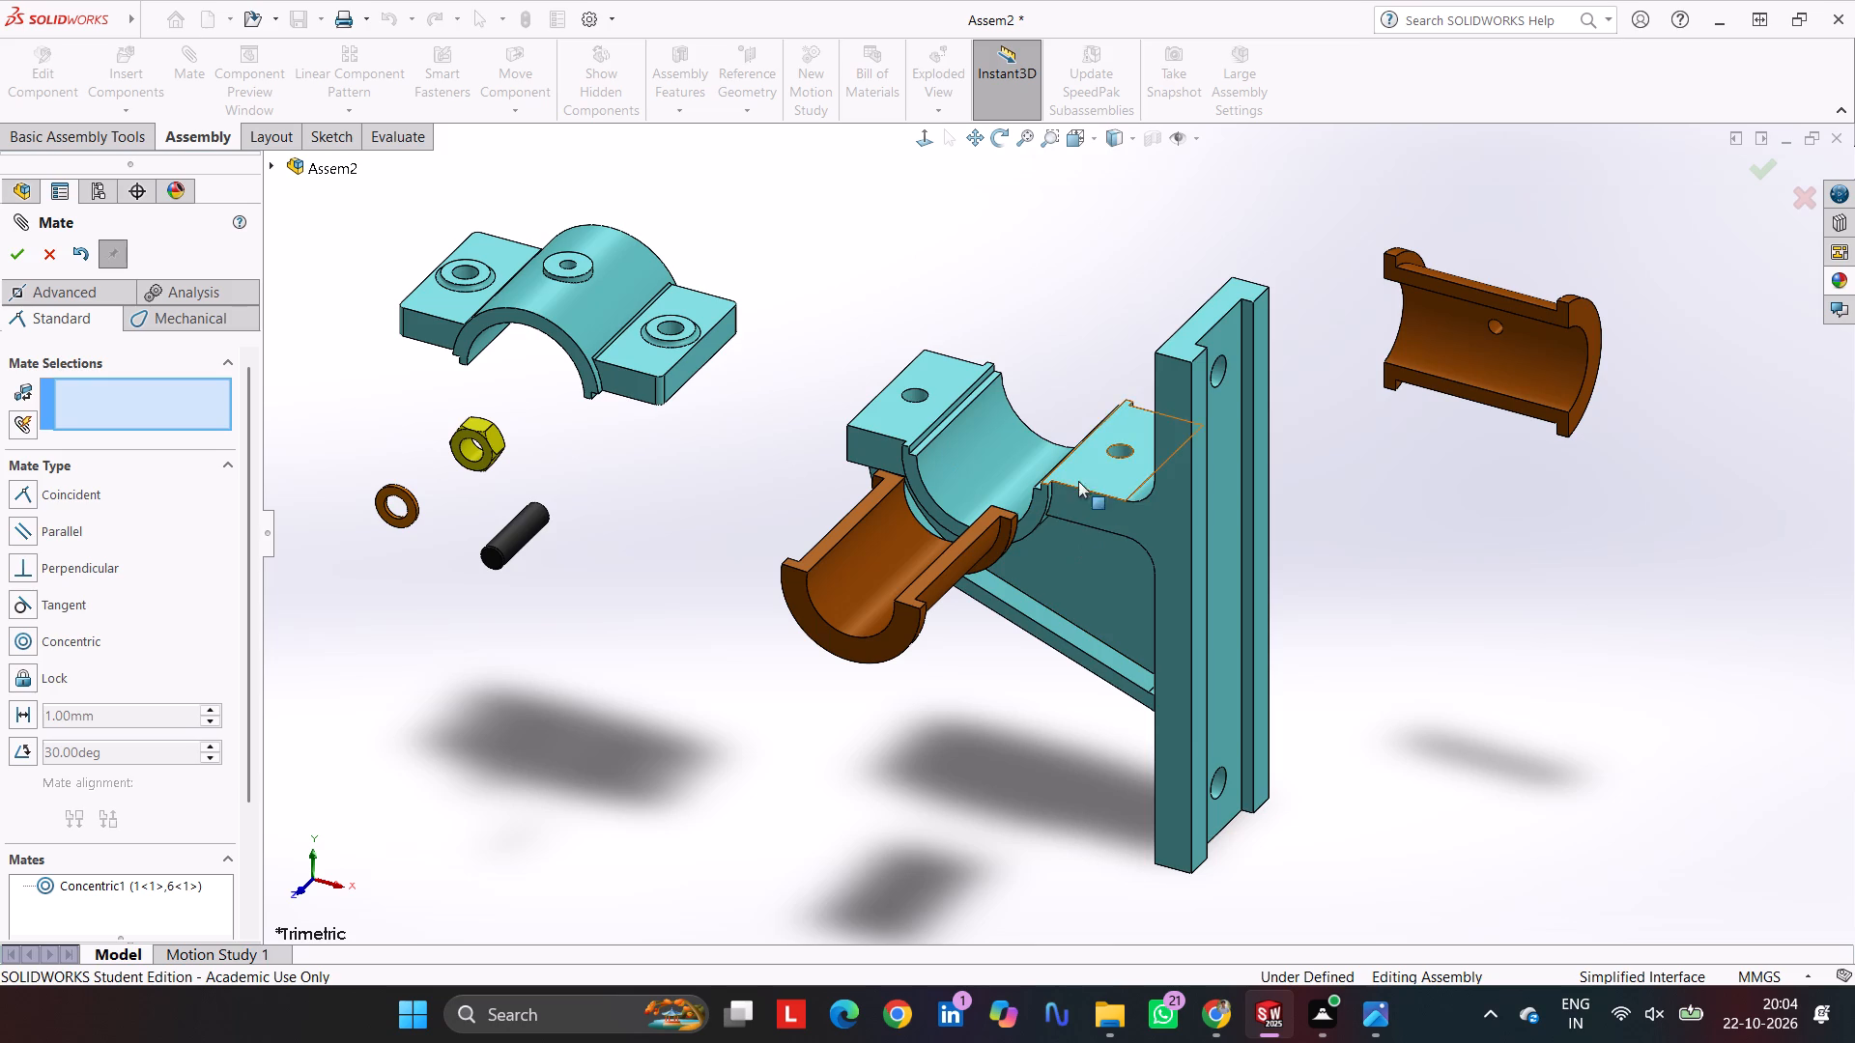
left_click(1082, 465)
left_click(982, 522, "ctrl")
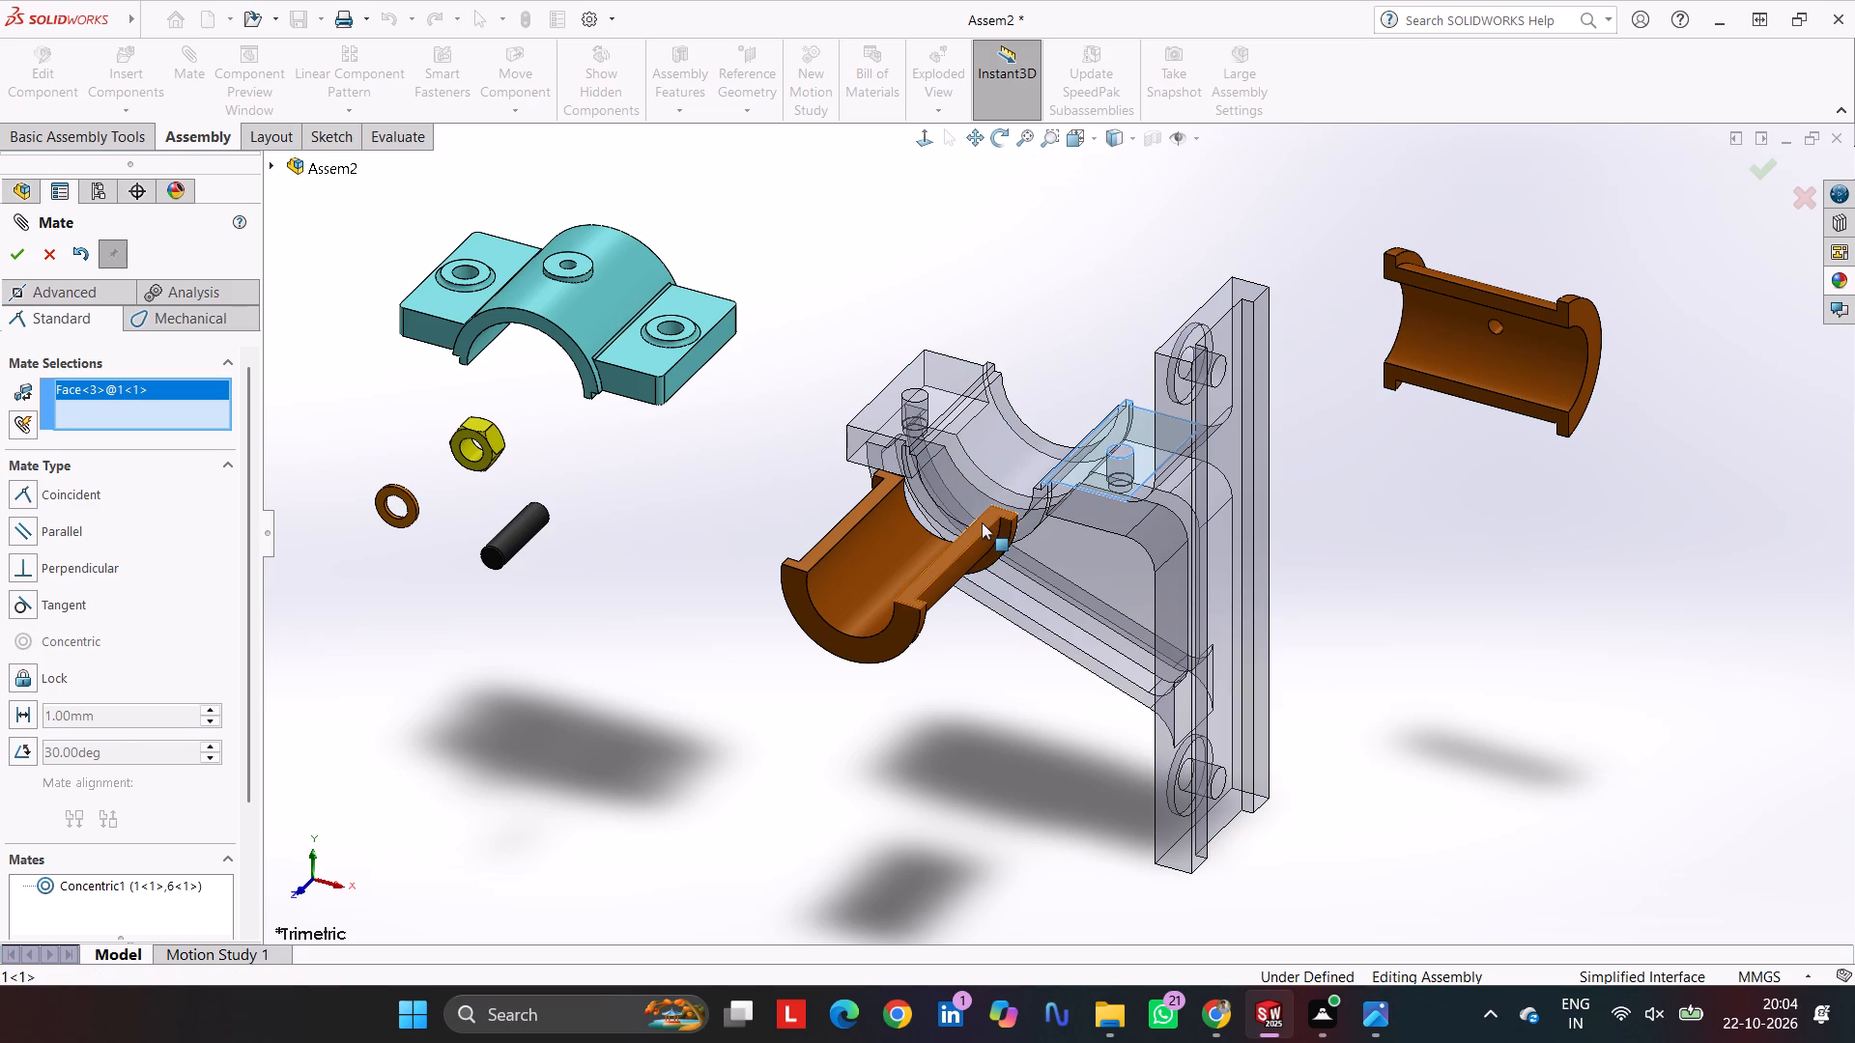
left_click(1215, 461)
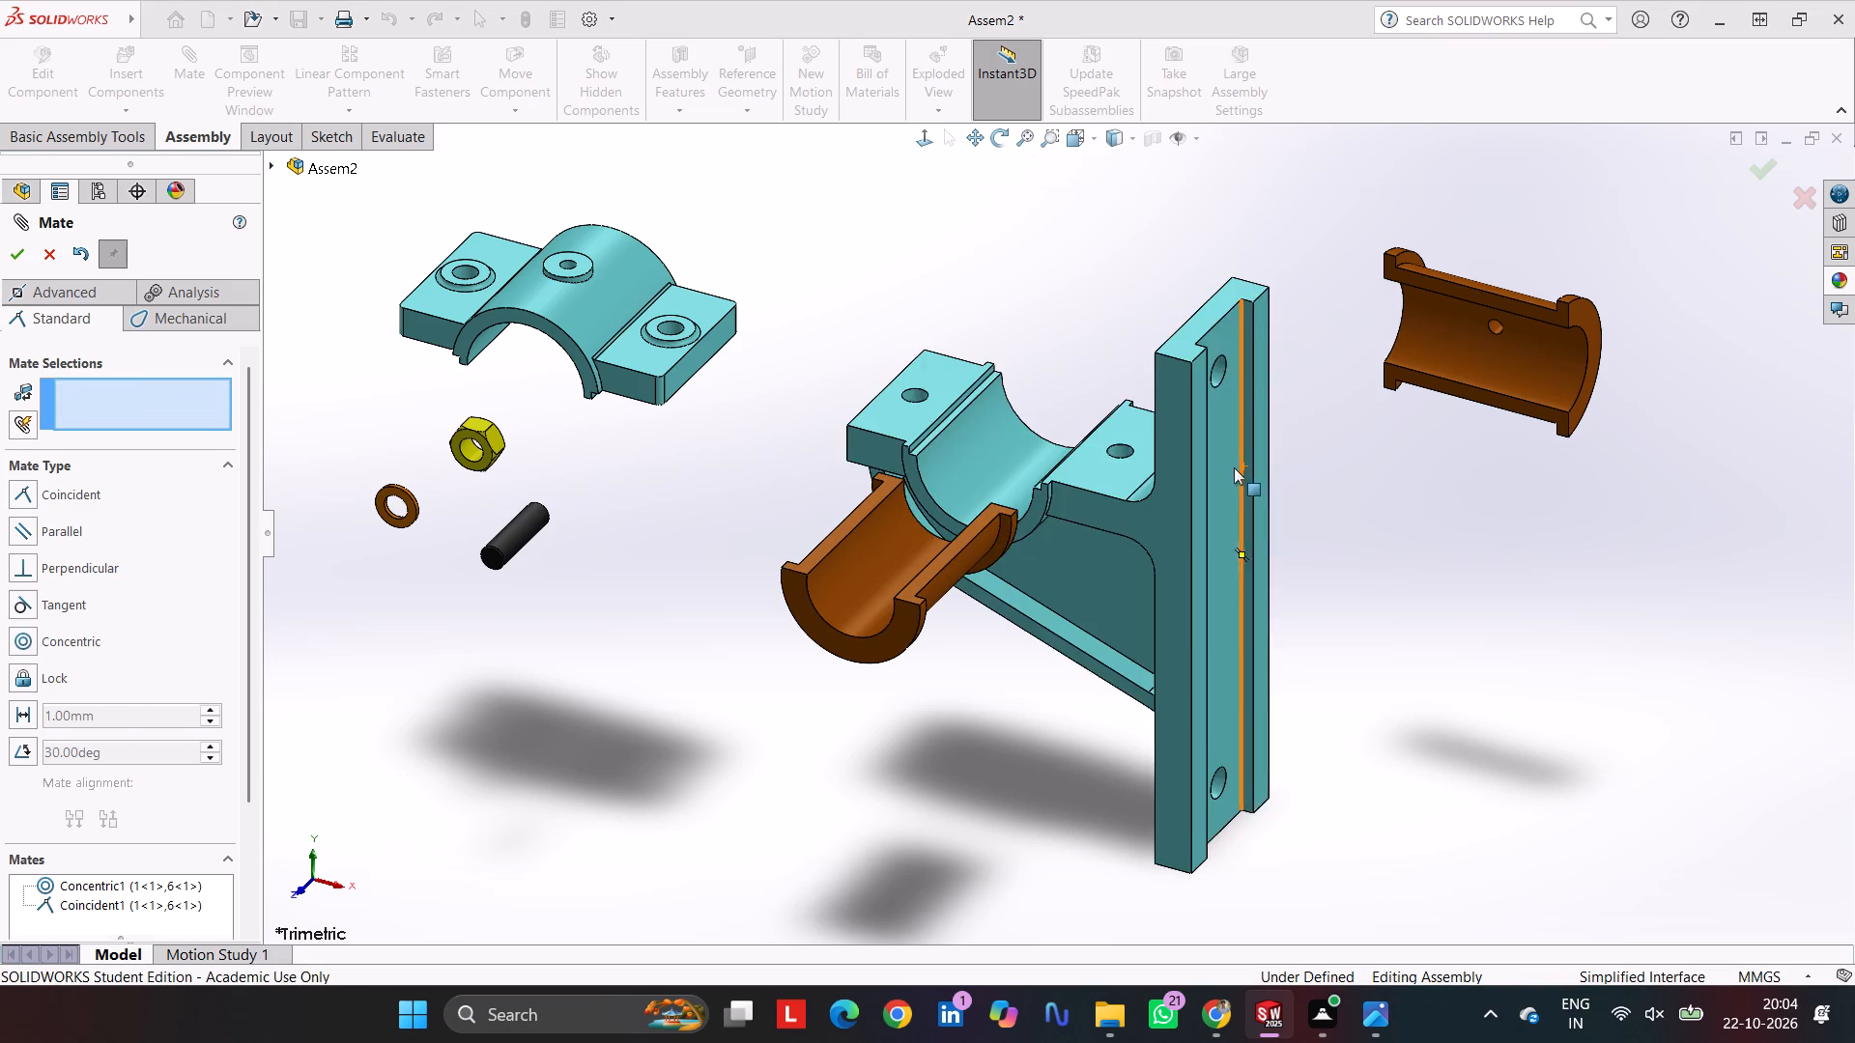
Add a coincident mate between the end face of the bracket's seat and the inner flange face of half-bushing 6.
middle_click_drag(1338, 487, 1399, 375)
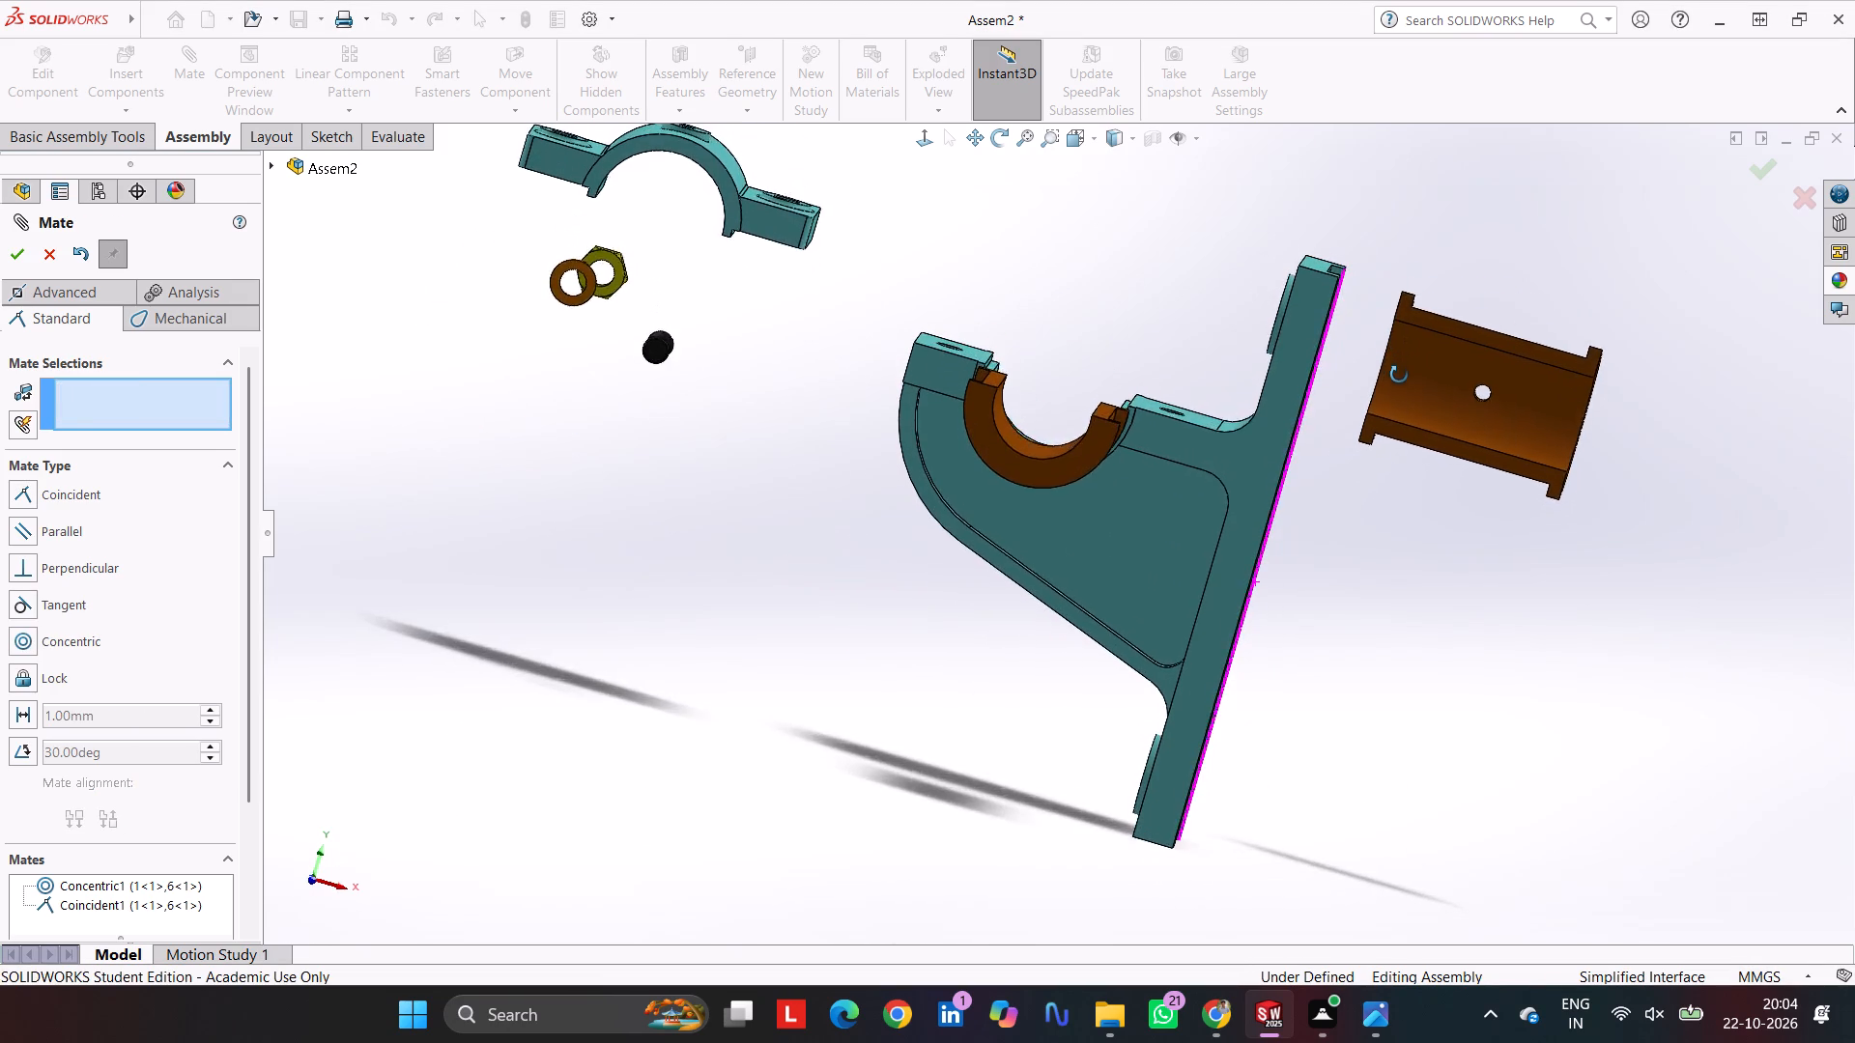
middle_click_drag(1399, 375, 1369, 516)
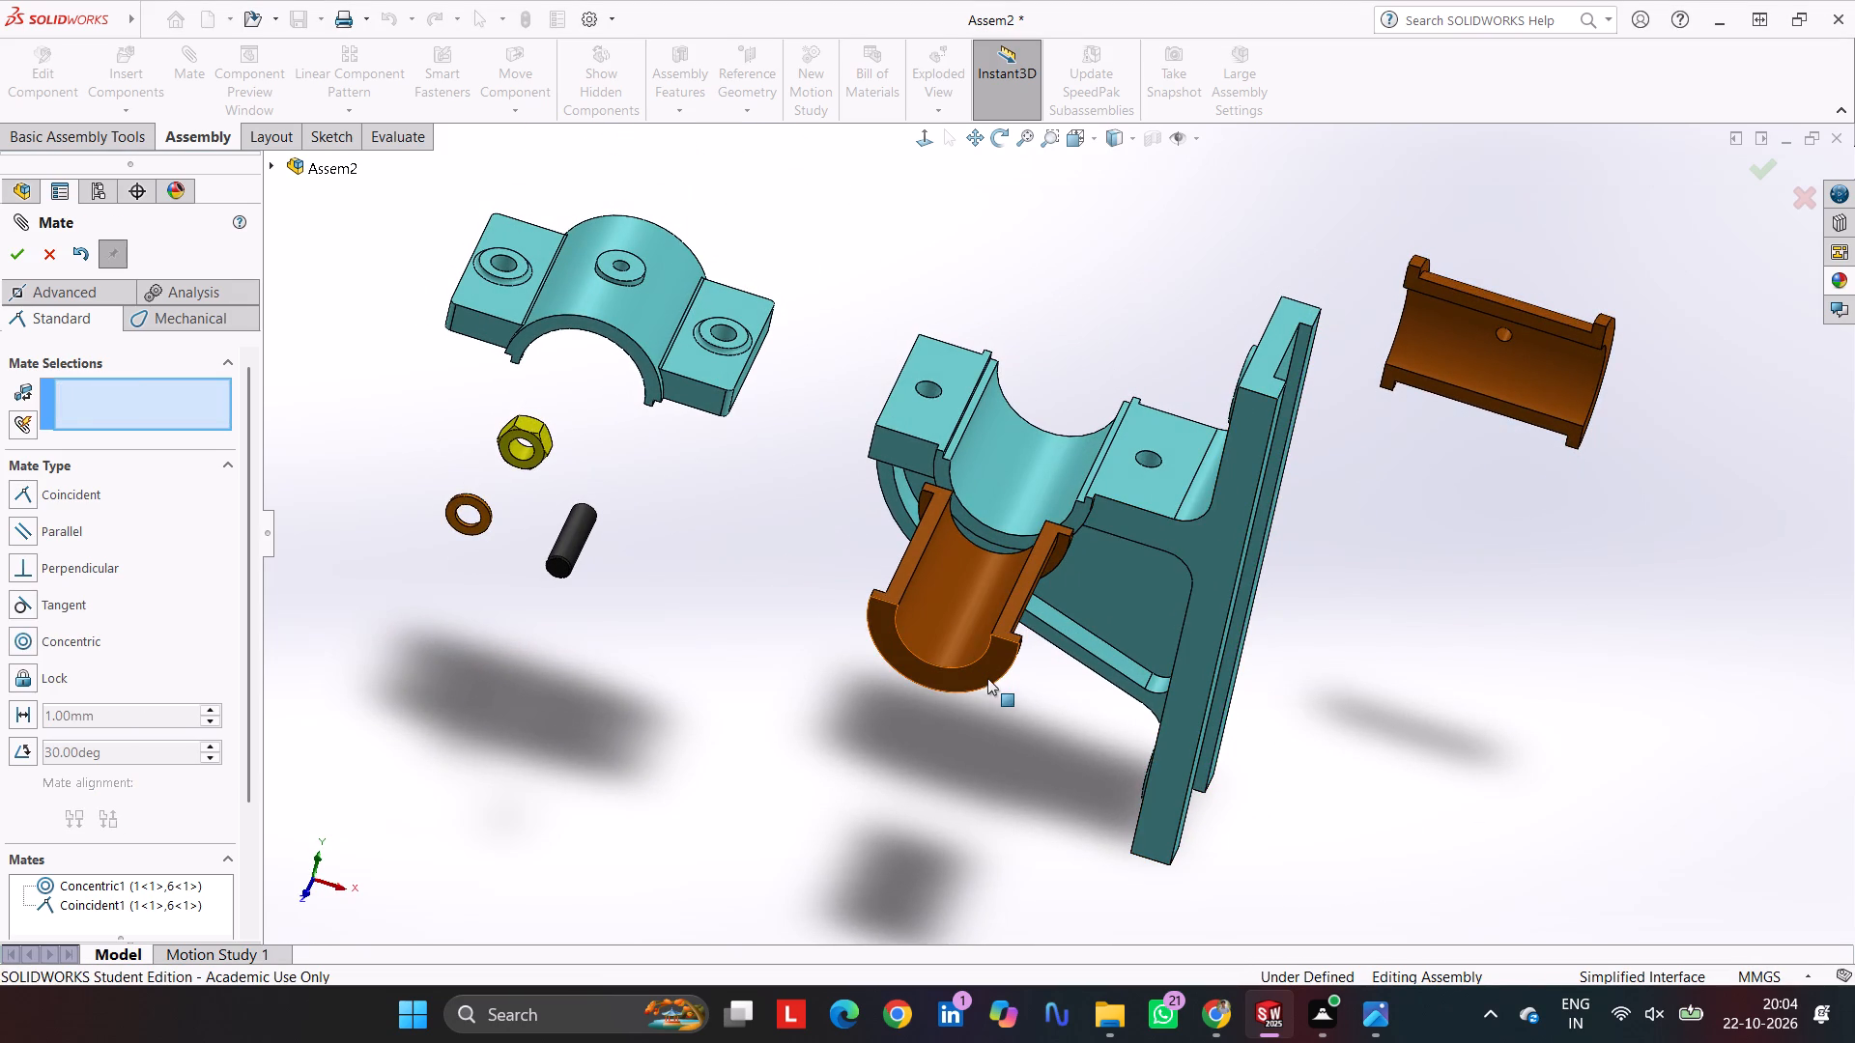
middle_click_drag(1081, 467, 1073, 622)
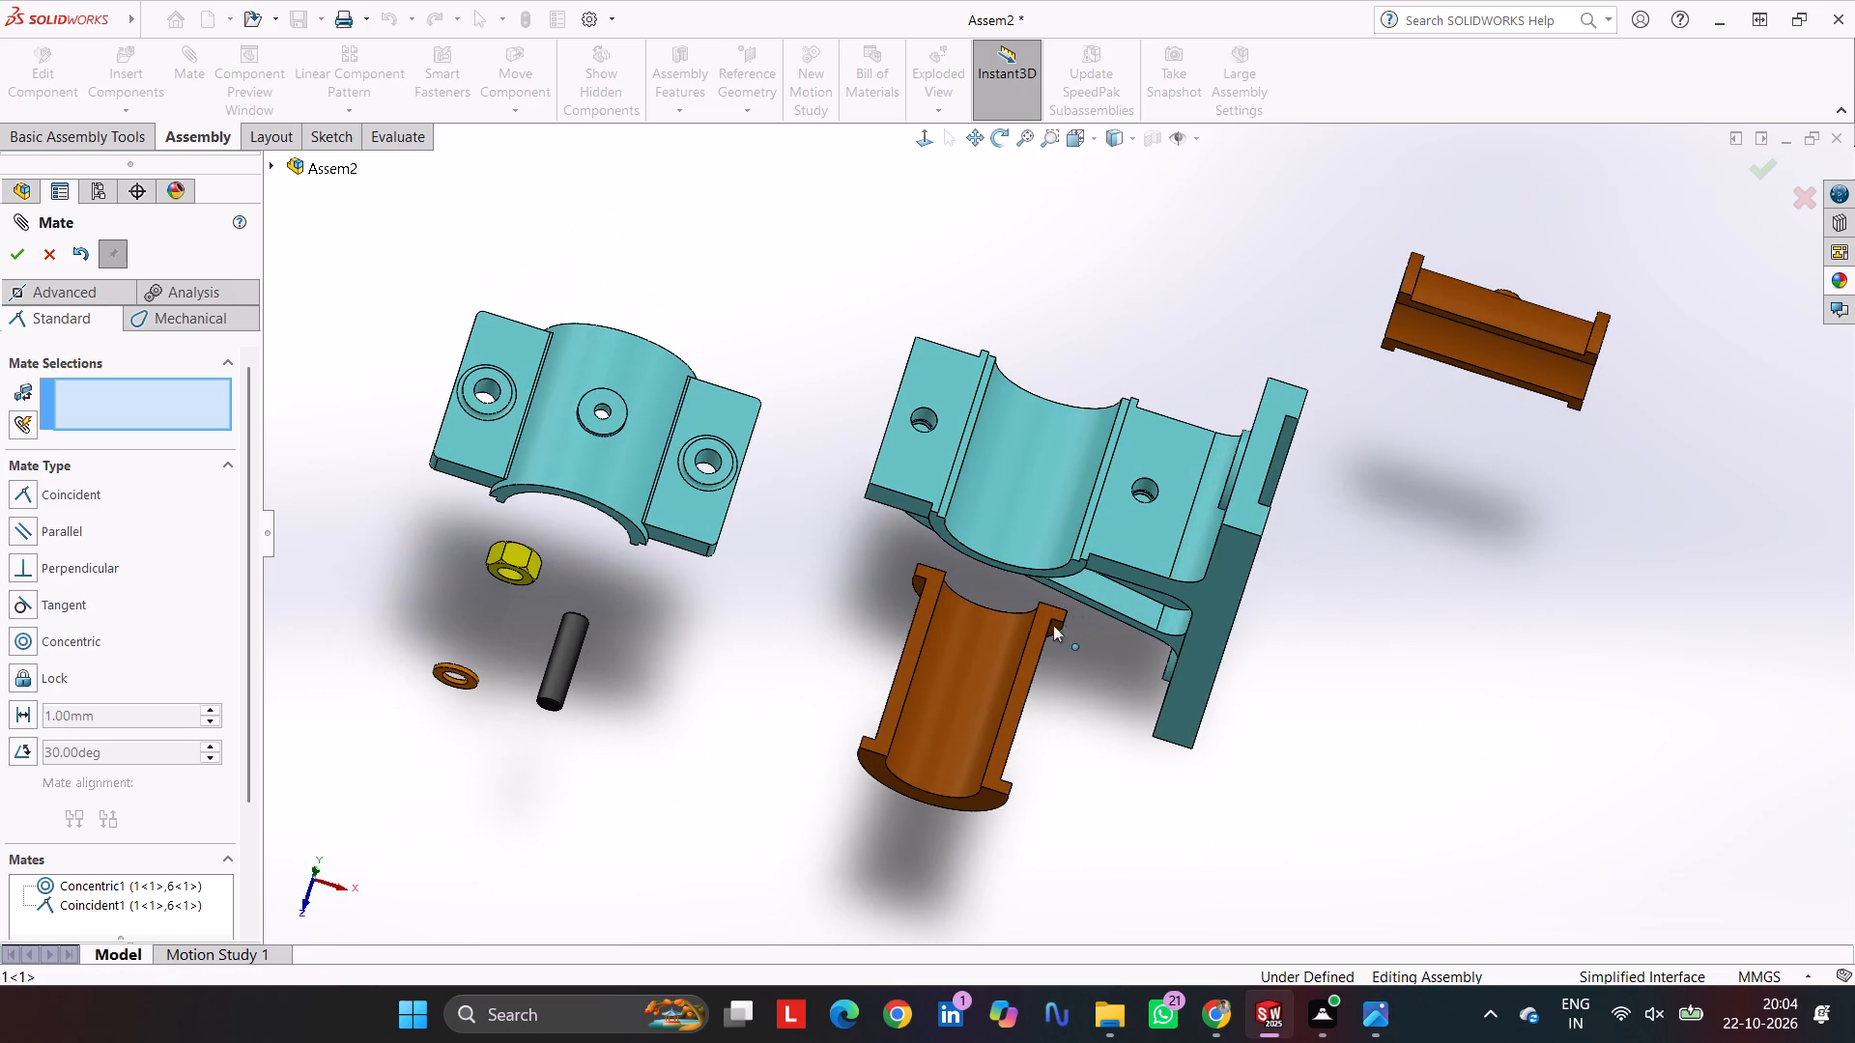
left_click_drag(952, 689, 1013, 422)
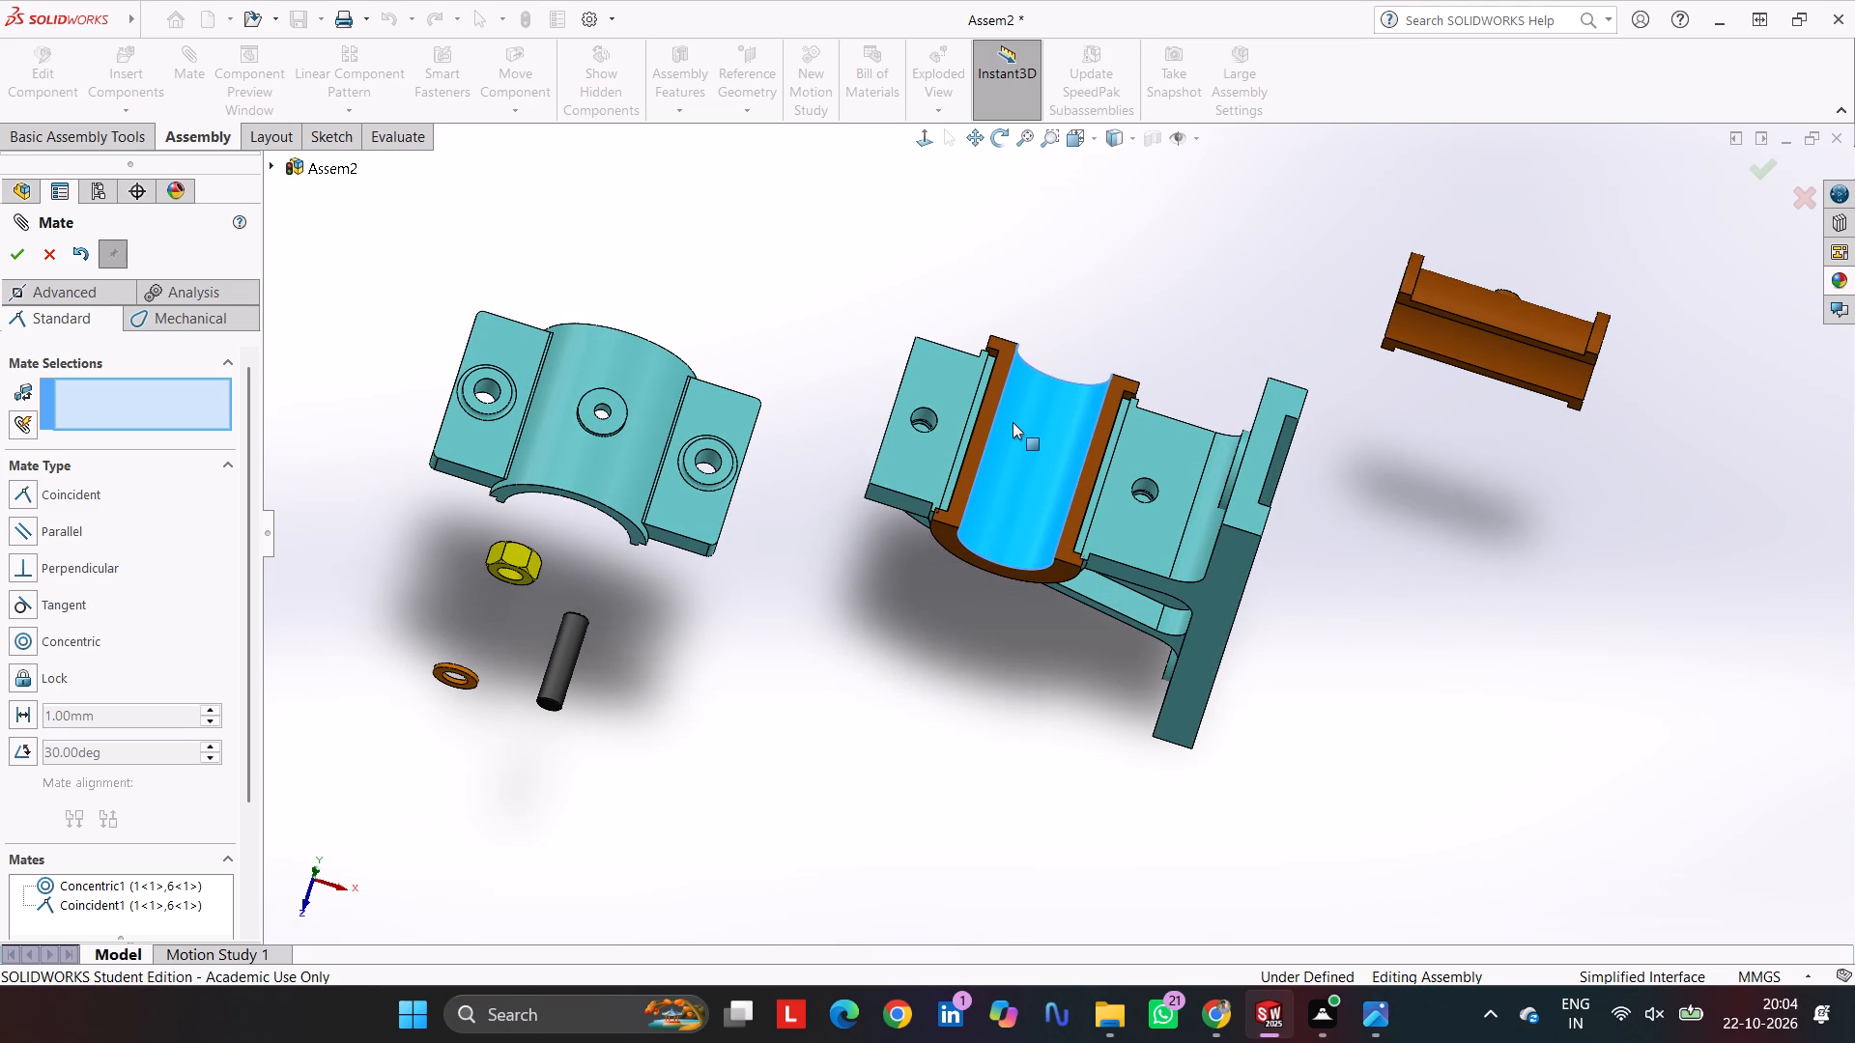
left_click_drag(1013, 422, 936, 685)
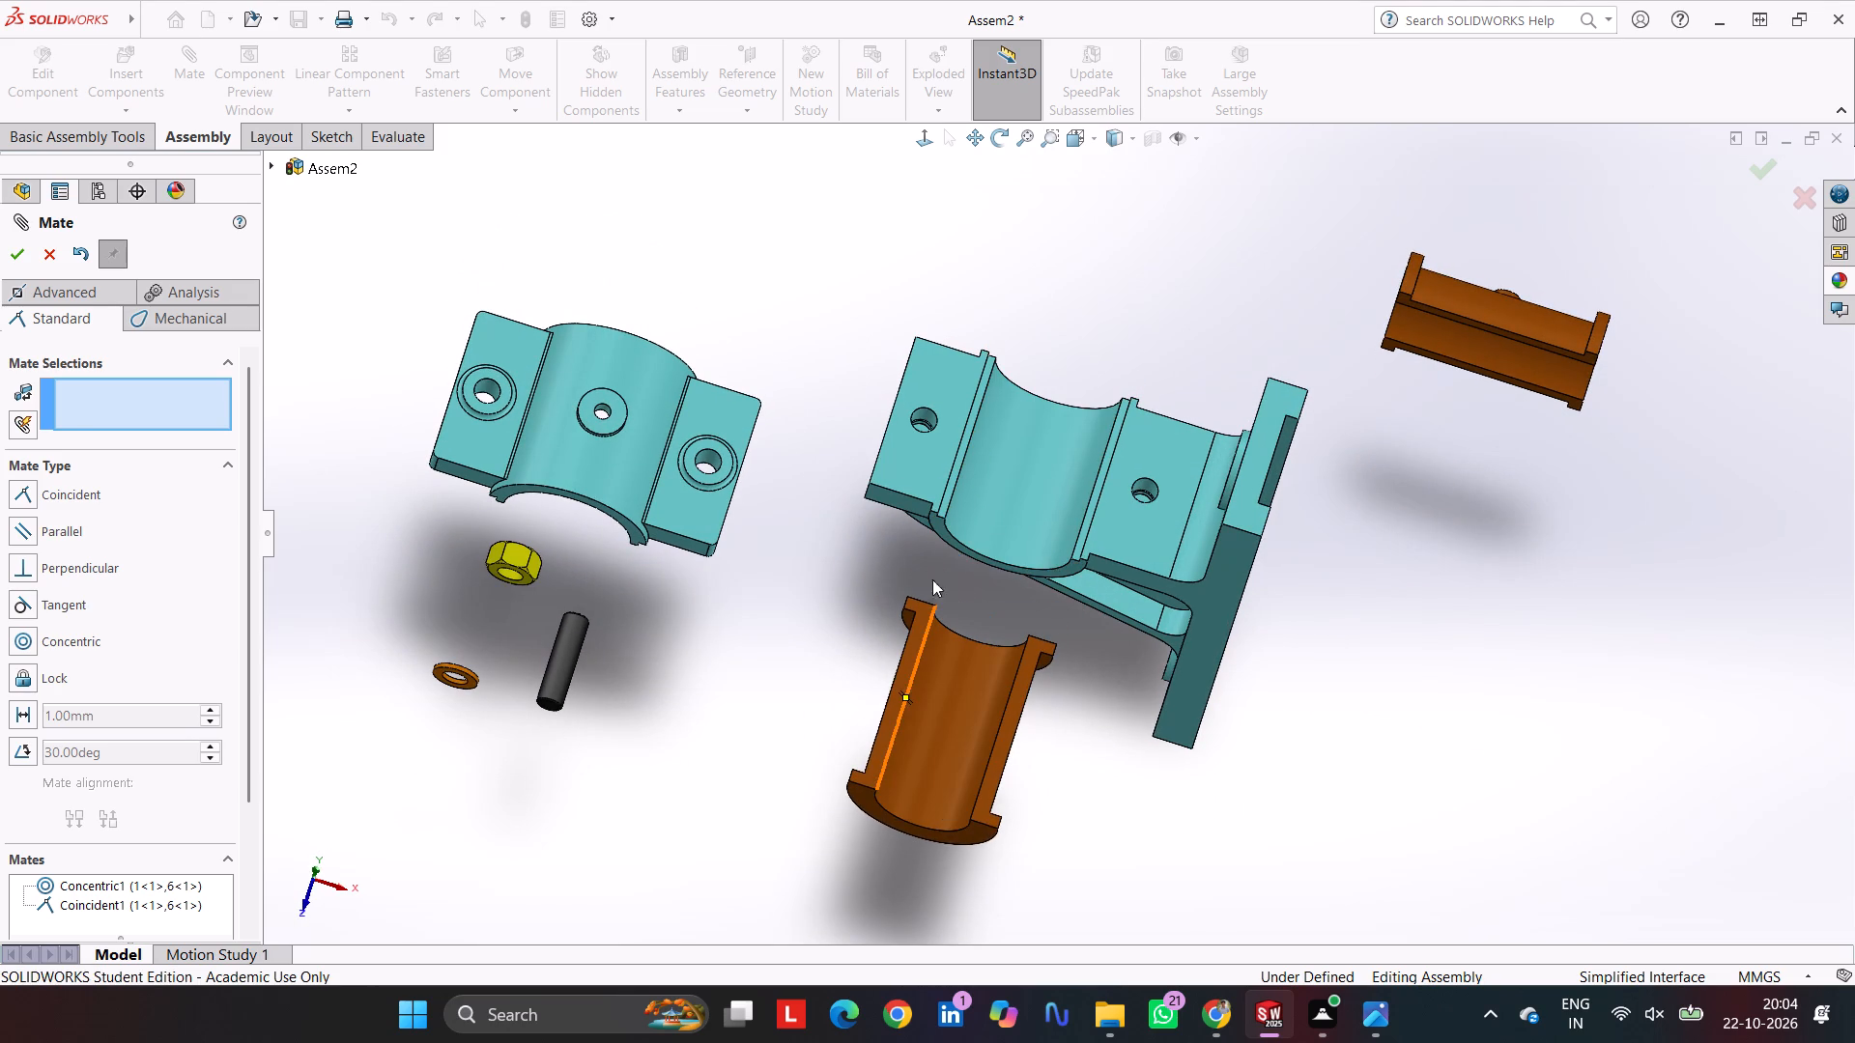
left_click(938, 521)
middle_click_drag(870, 627, 892, 810)
right_click_drag(892, 810, 892, 835)
middle_click_drag(892, 810, 892, 832)
scroll(860, 767, "down", 2)
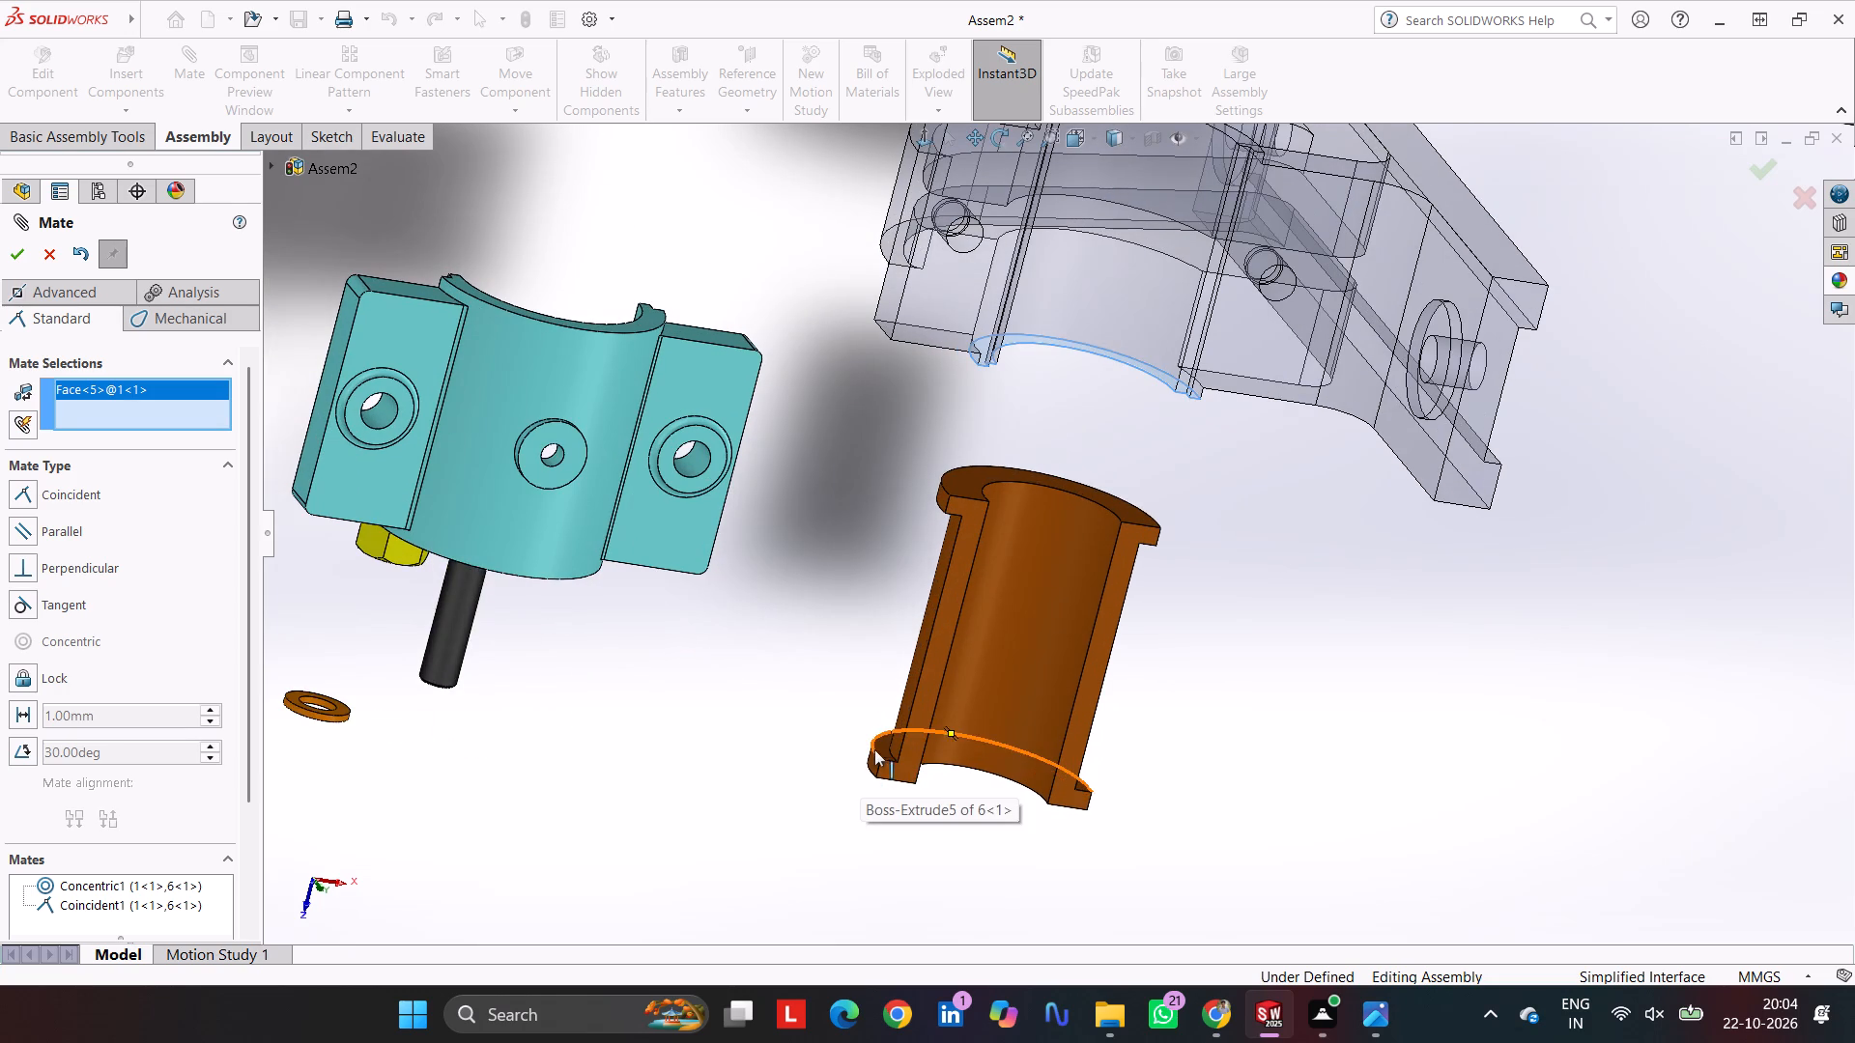
left_click(882, 744)
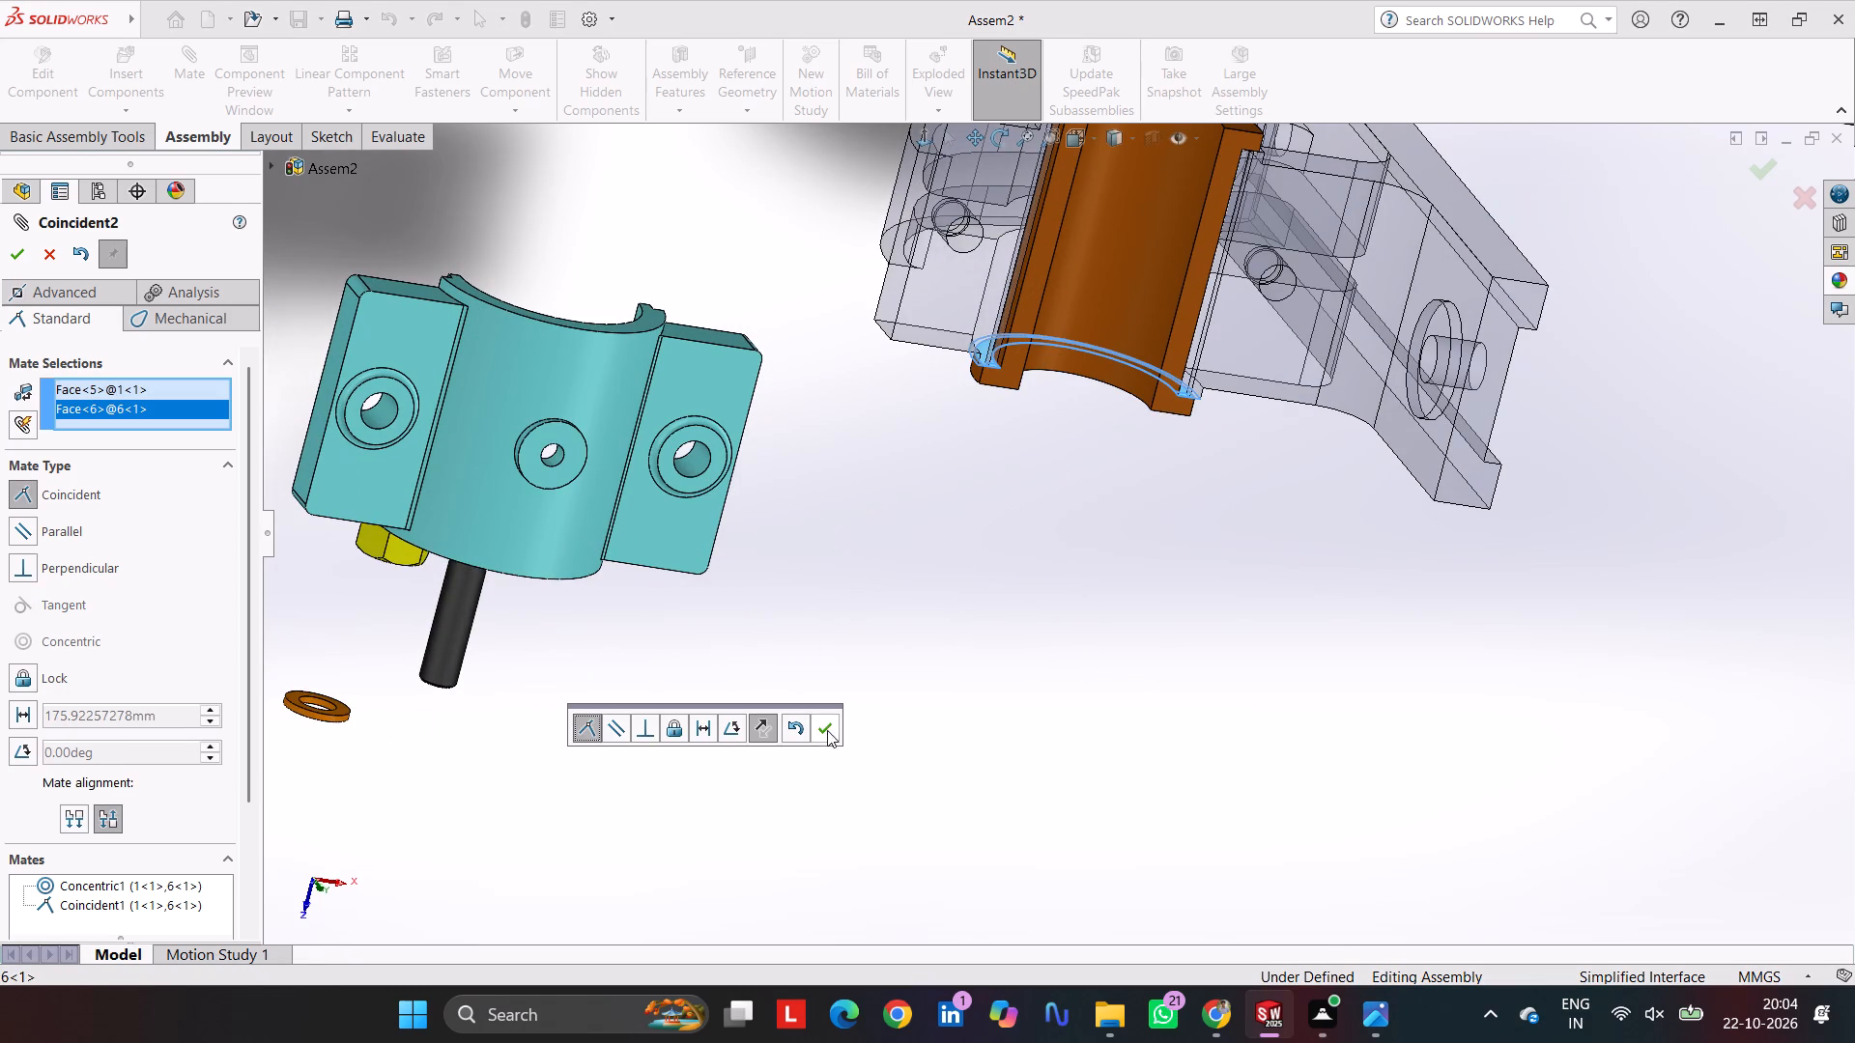
left_click(827, 730)
Mate the inner cylindrical face of half-bushing 7 concentric with the inner face of half-bushing 6.
middle_click_drag(1238, 632, 1212, 350)
scroll(1320, 373, "up", 3)
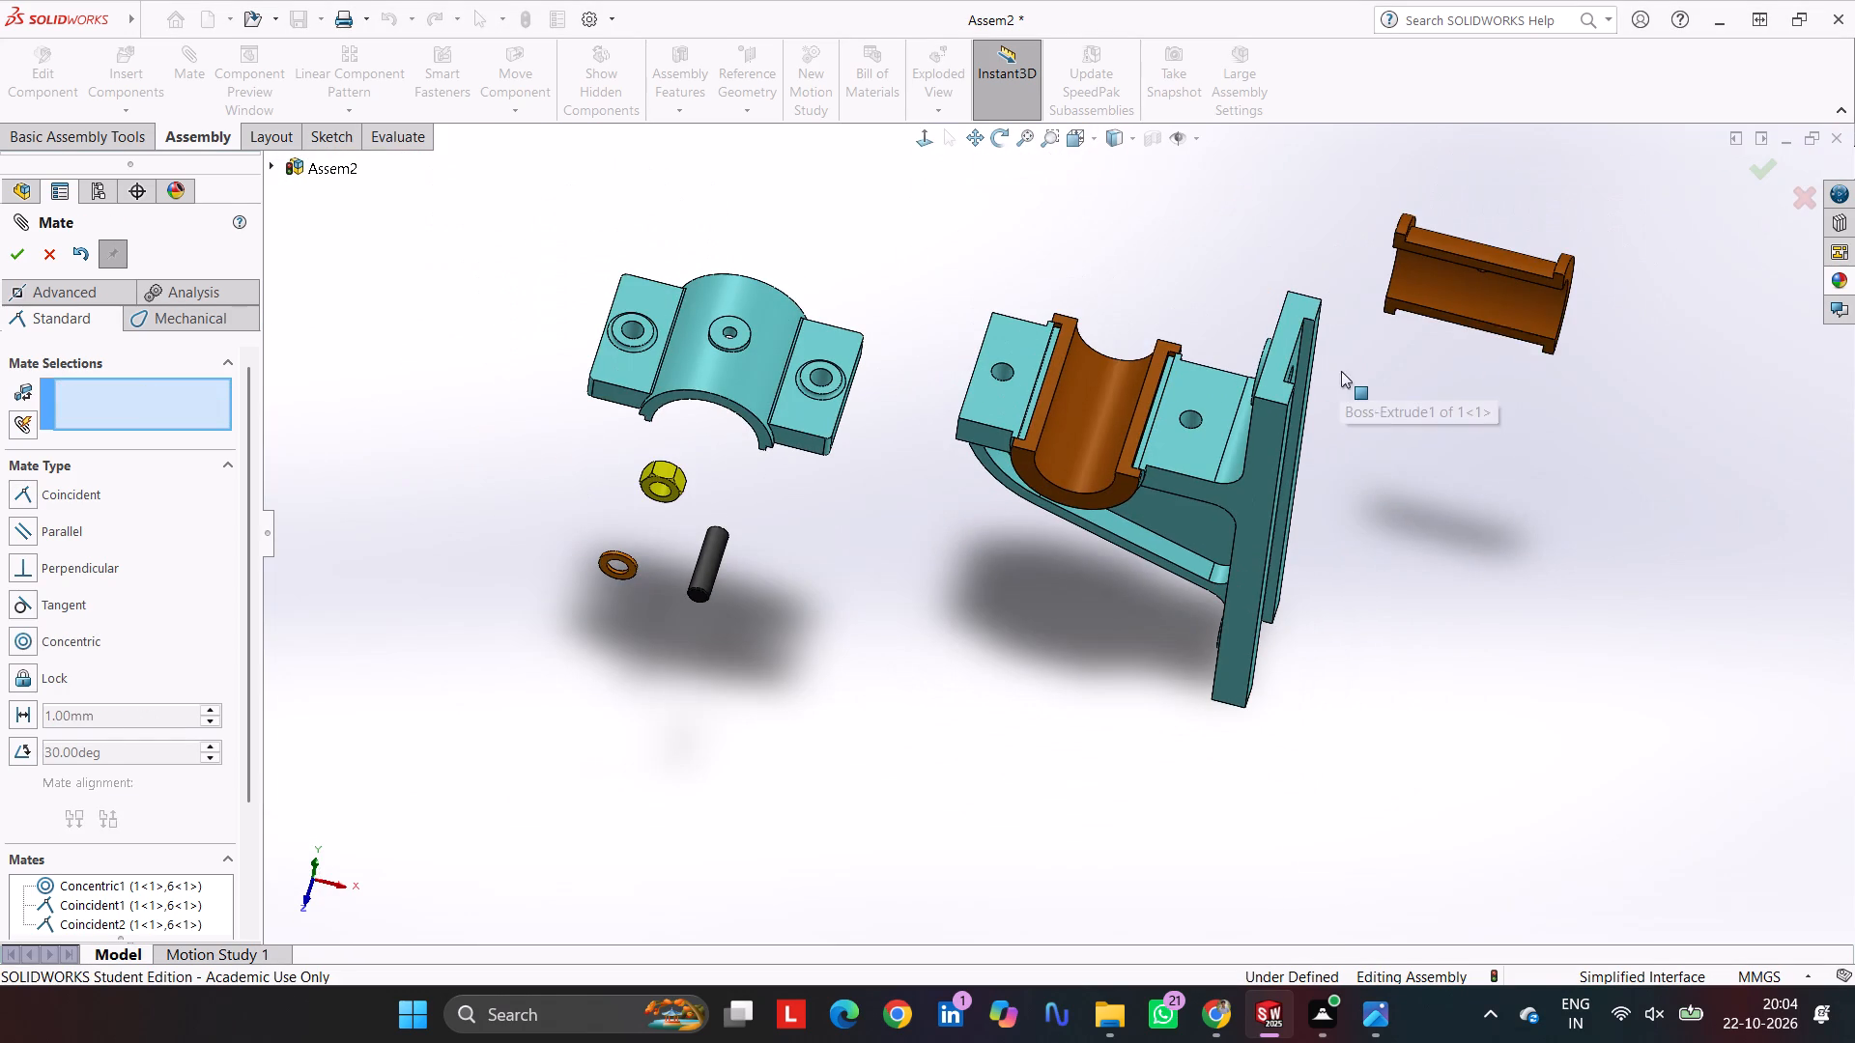
left_click(1487, 289)
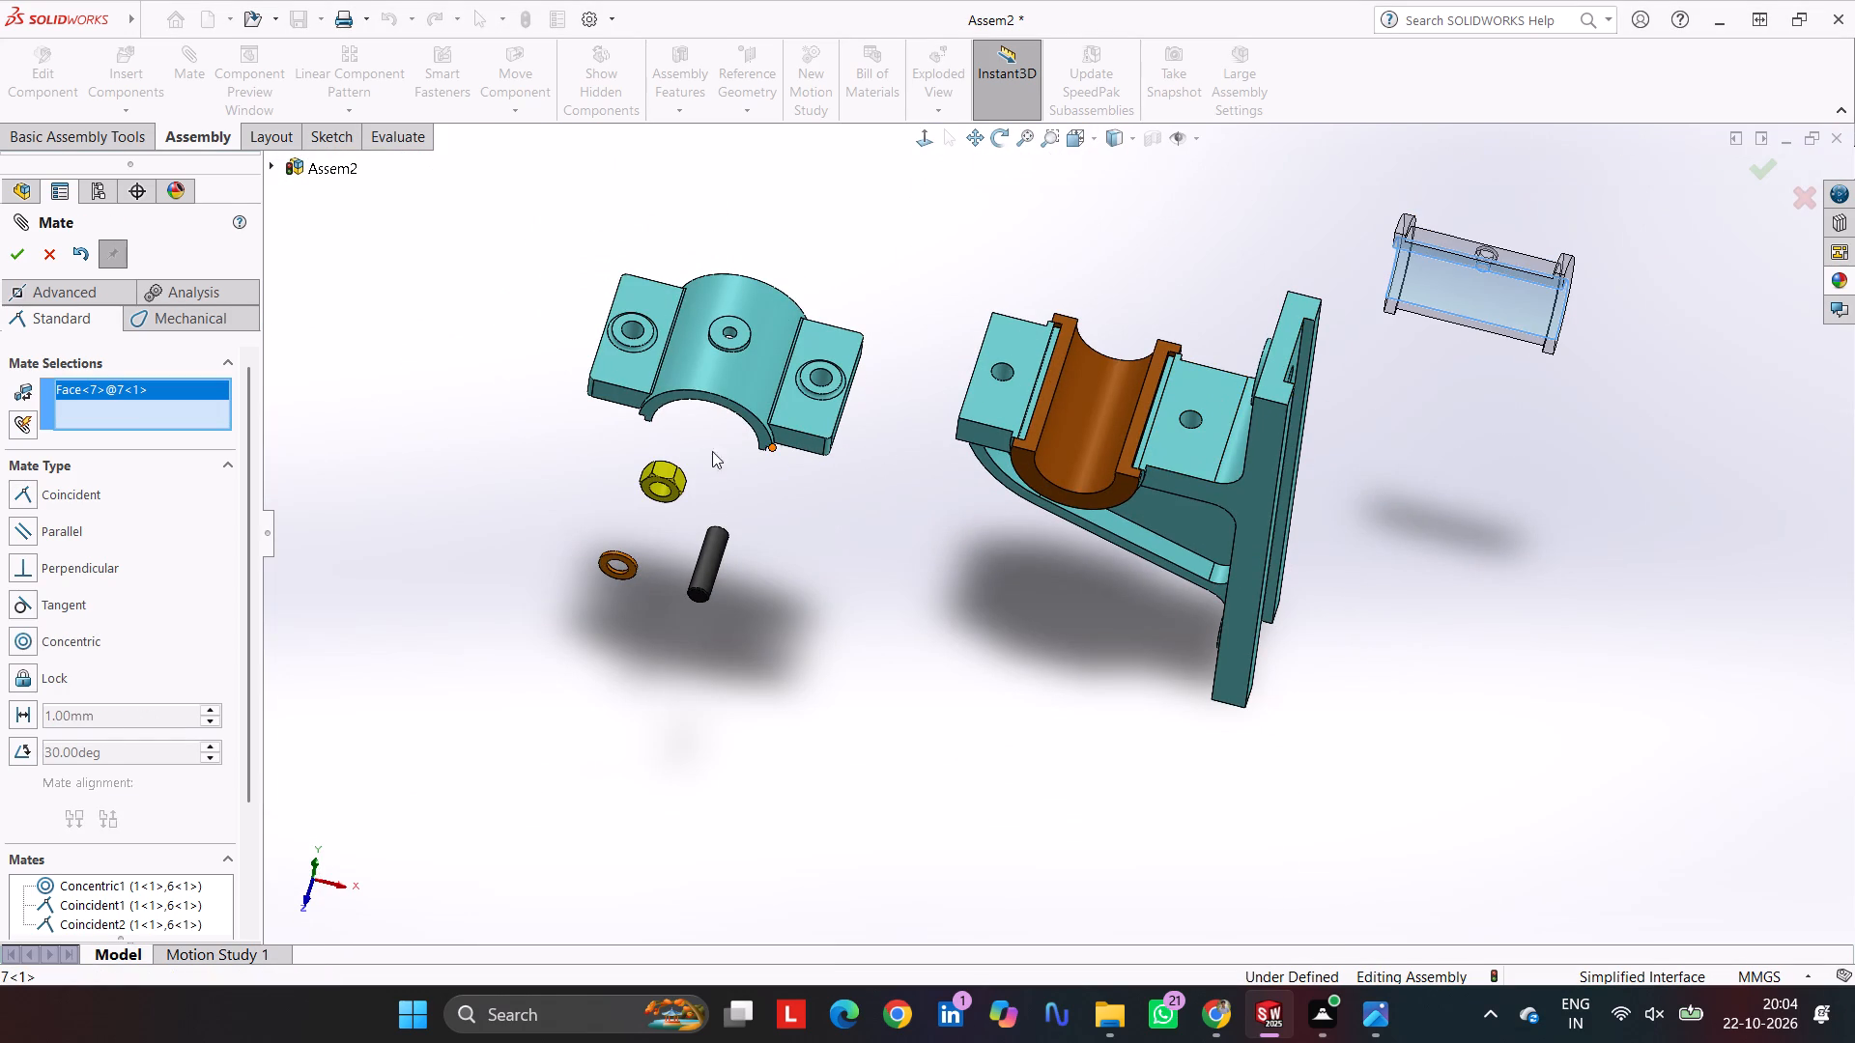
left_click(1089, 417)
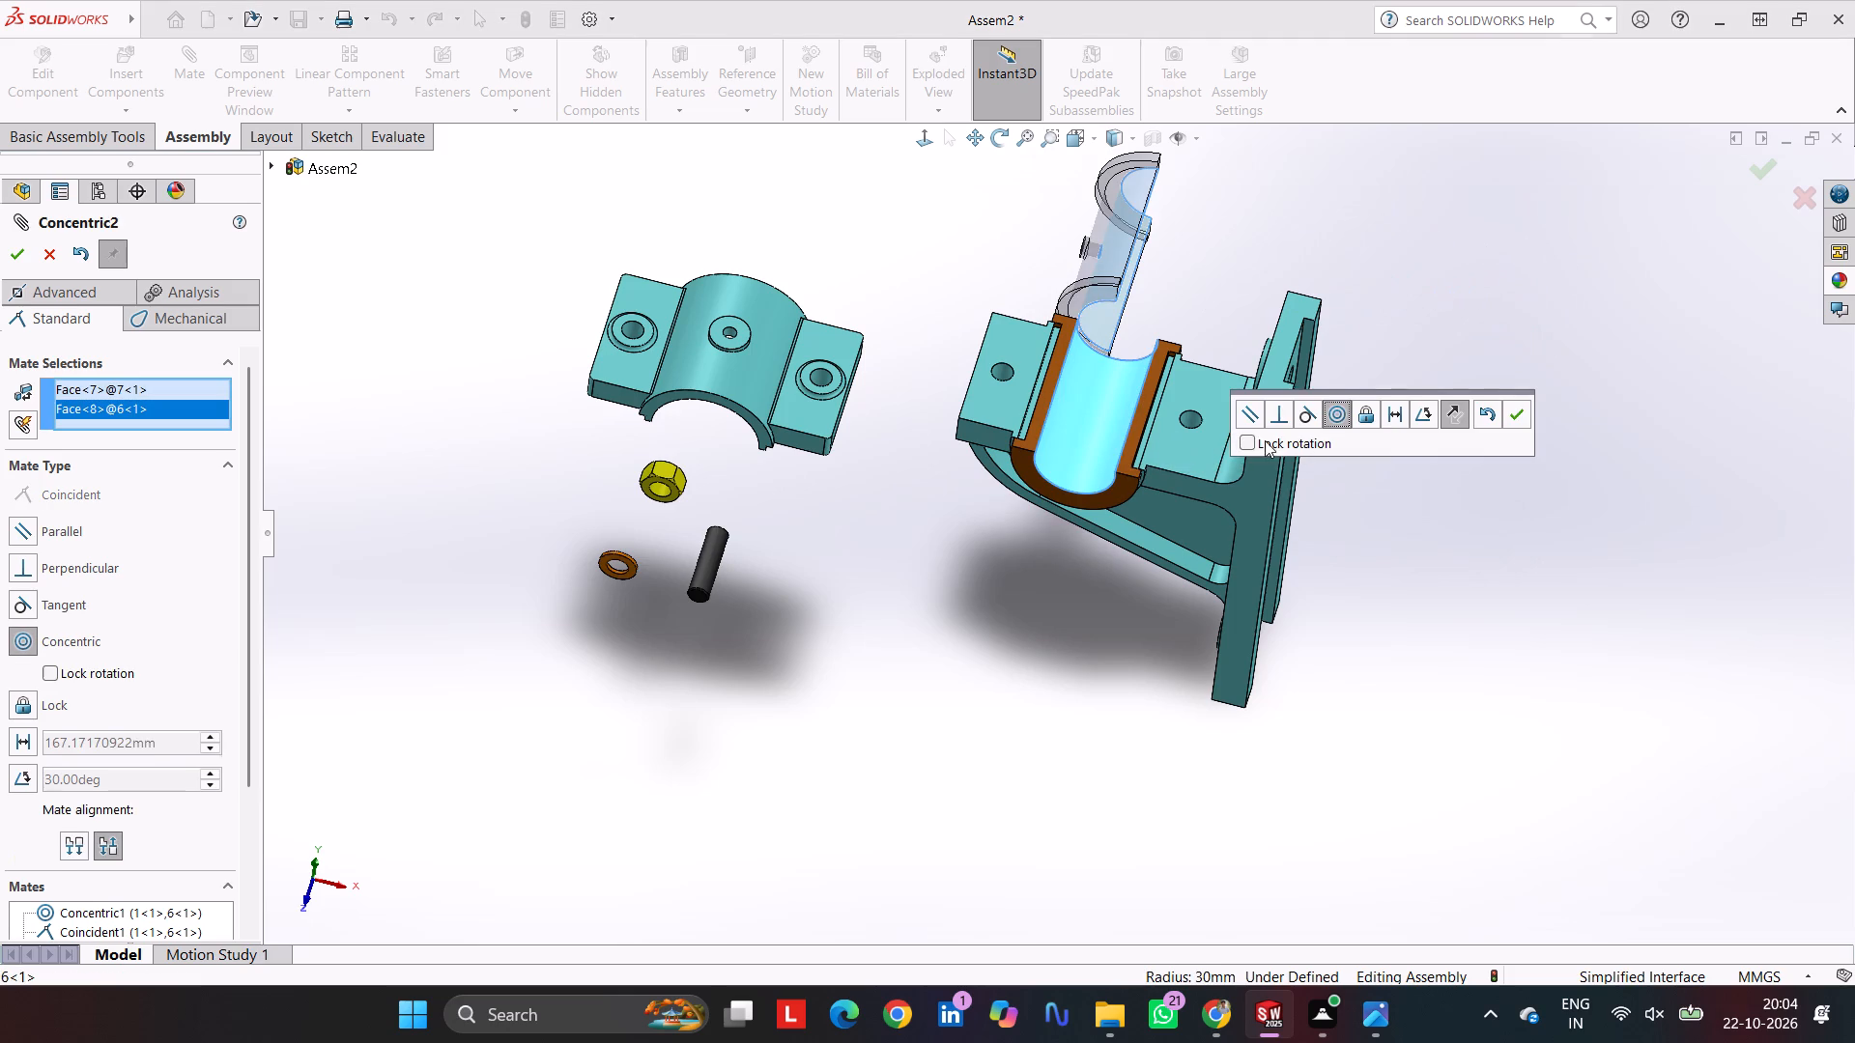
left_click(1513, 416)
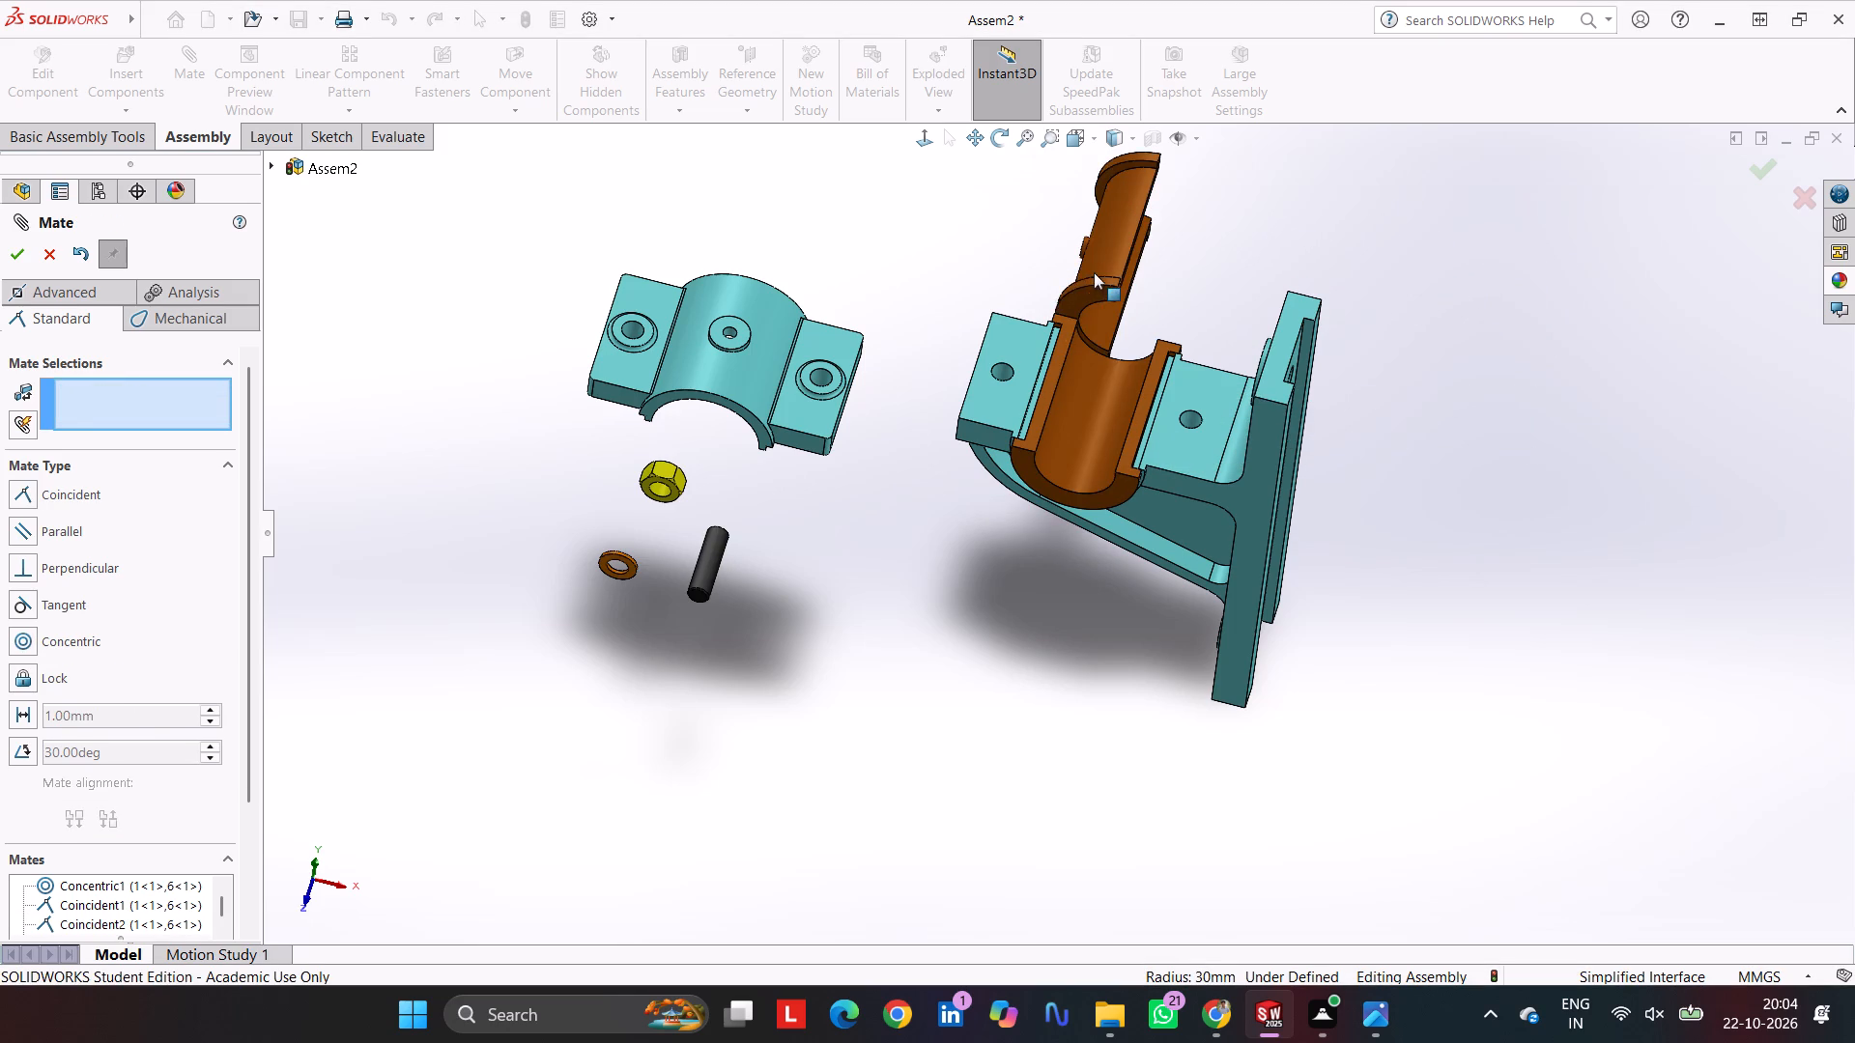
Rotate half-bushing 7 over half-bushing 6 and mate their flat split faces coincident.
left_click_drag(1095, 271, 1181, 284)
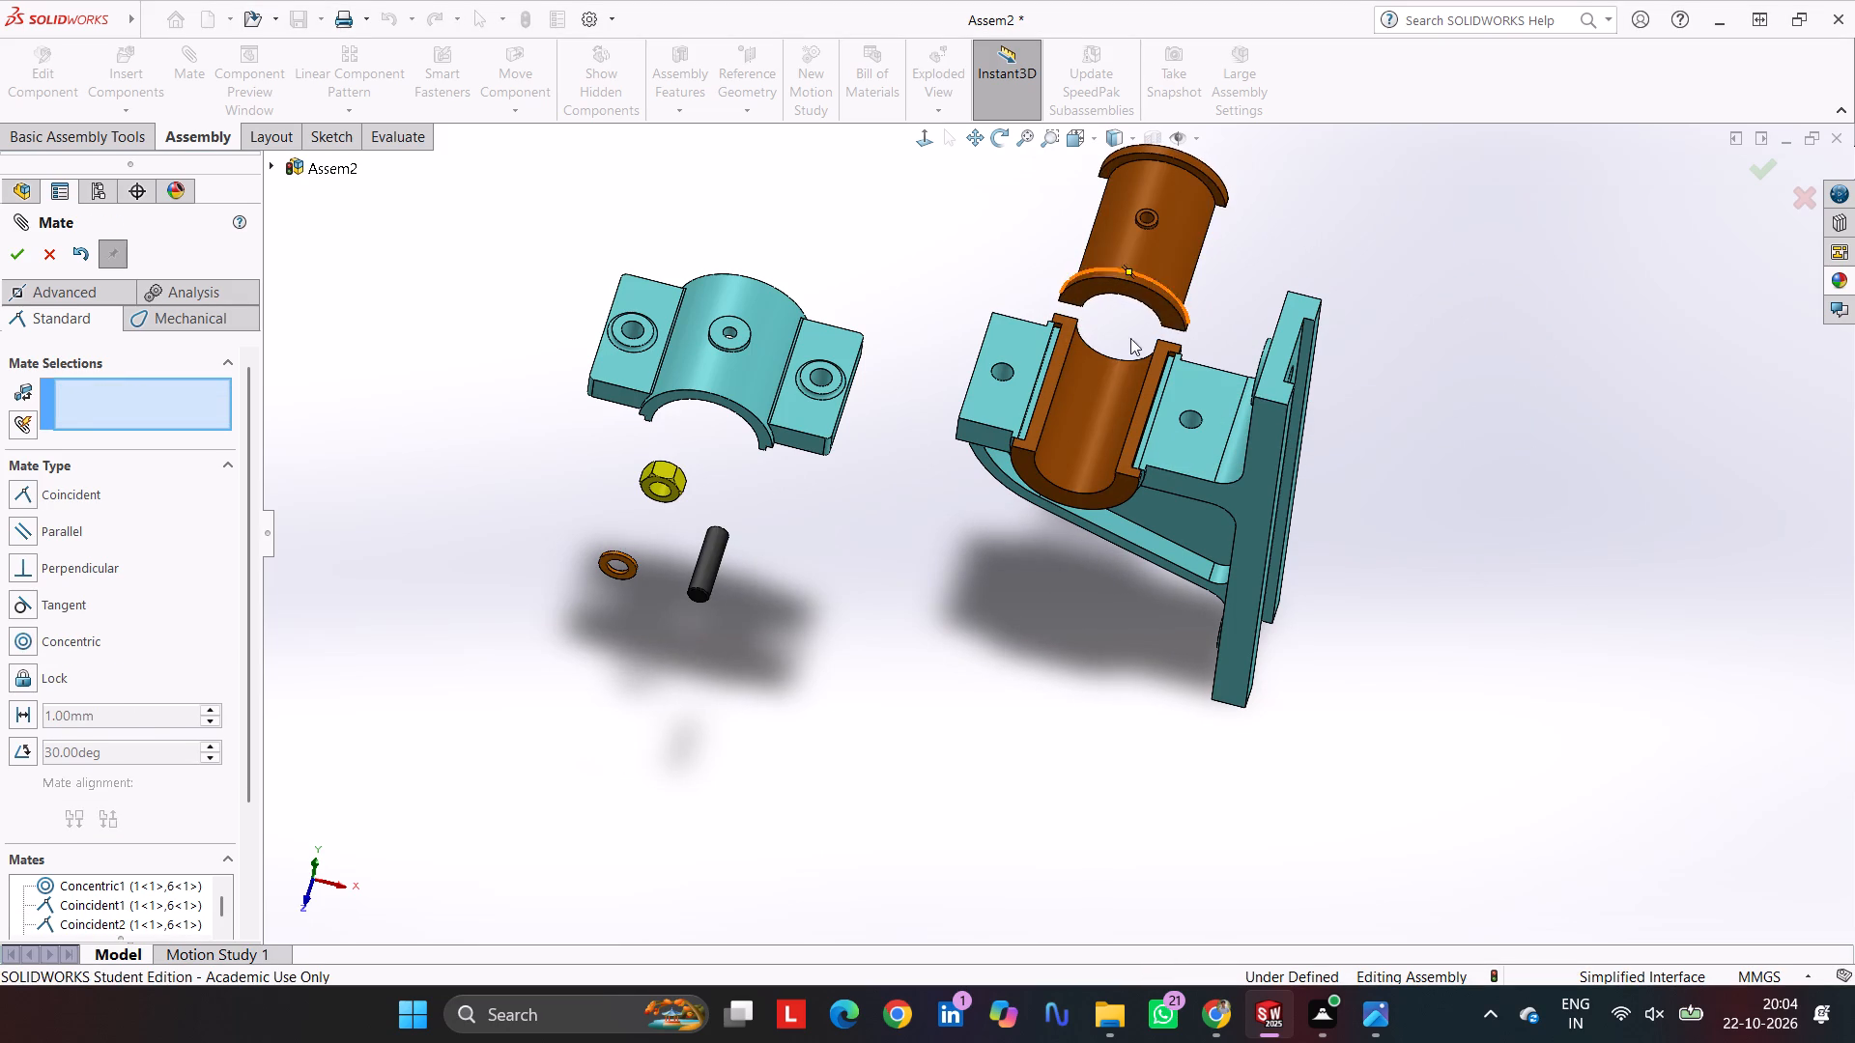
left_click(1065, 332)
middle_click_drag(996, 241, 1041, 217)
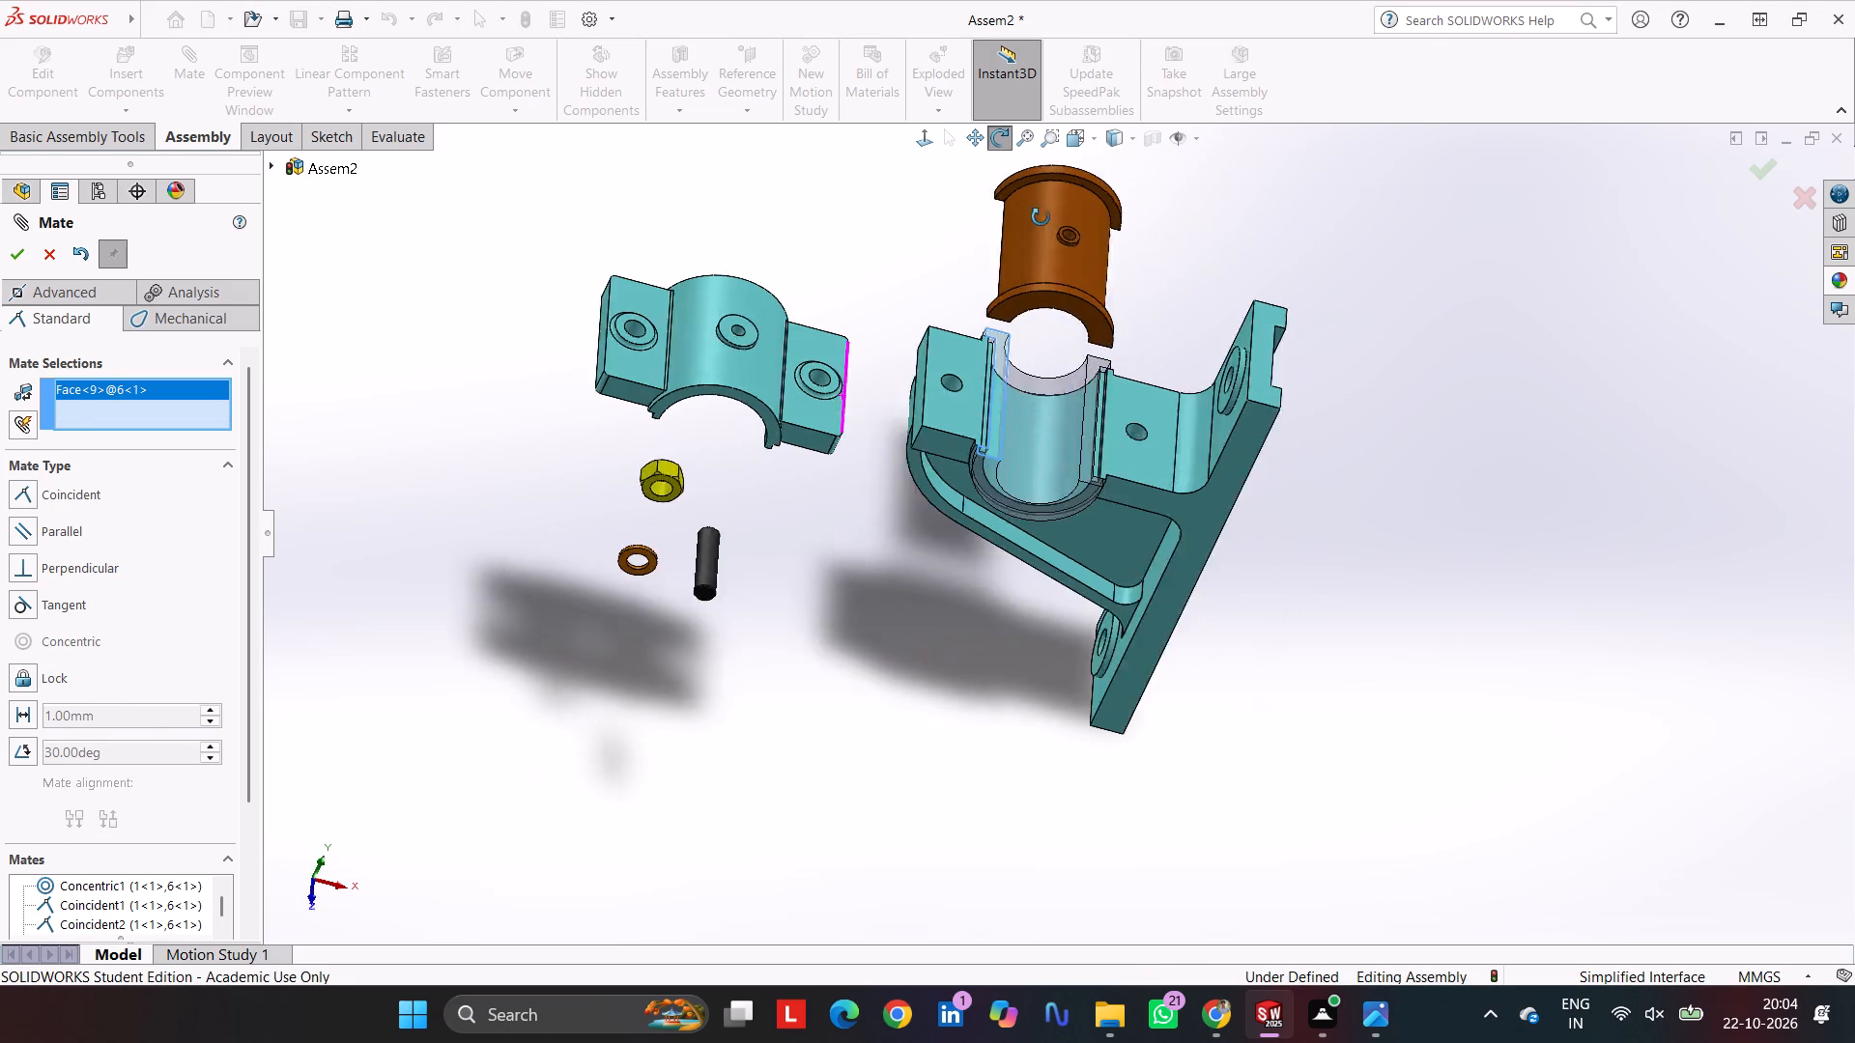
middle_click_drag(1041, 217, 1226, 68)
scroll(491, 472, "down", 6)
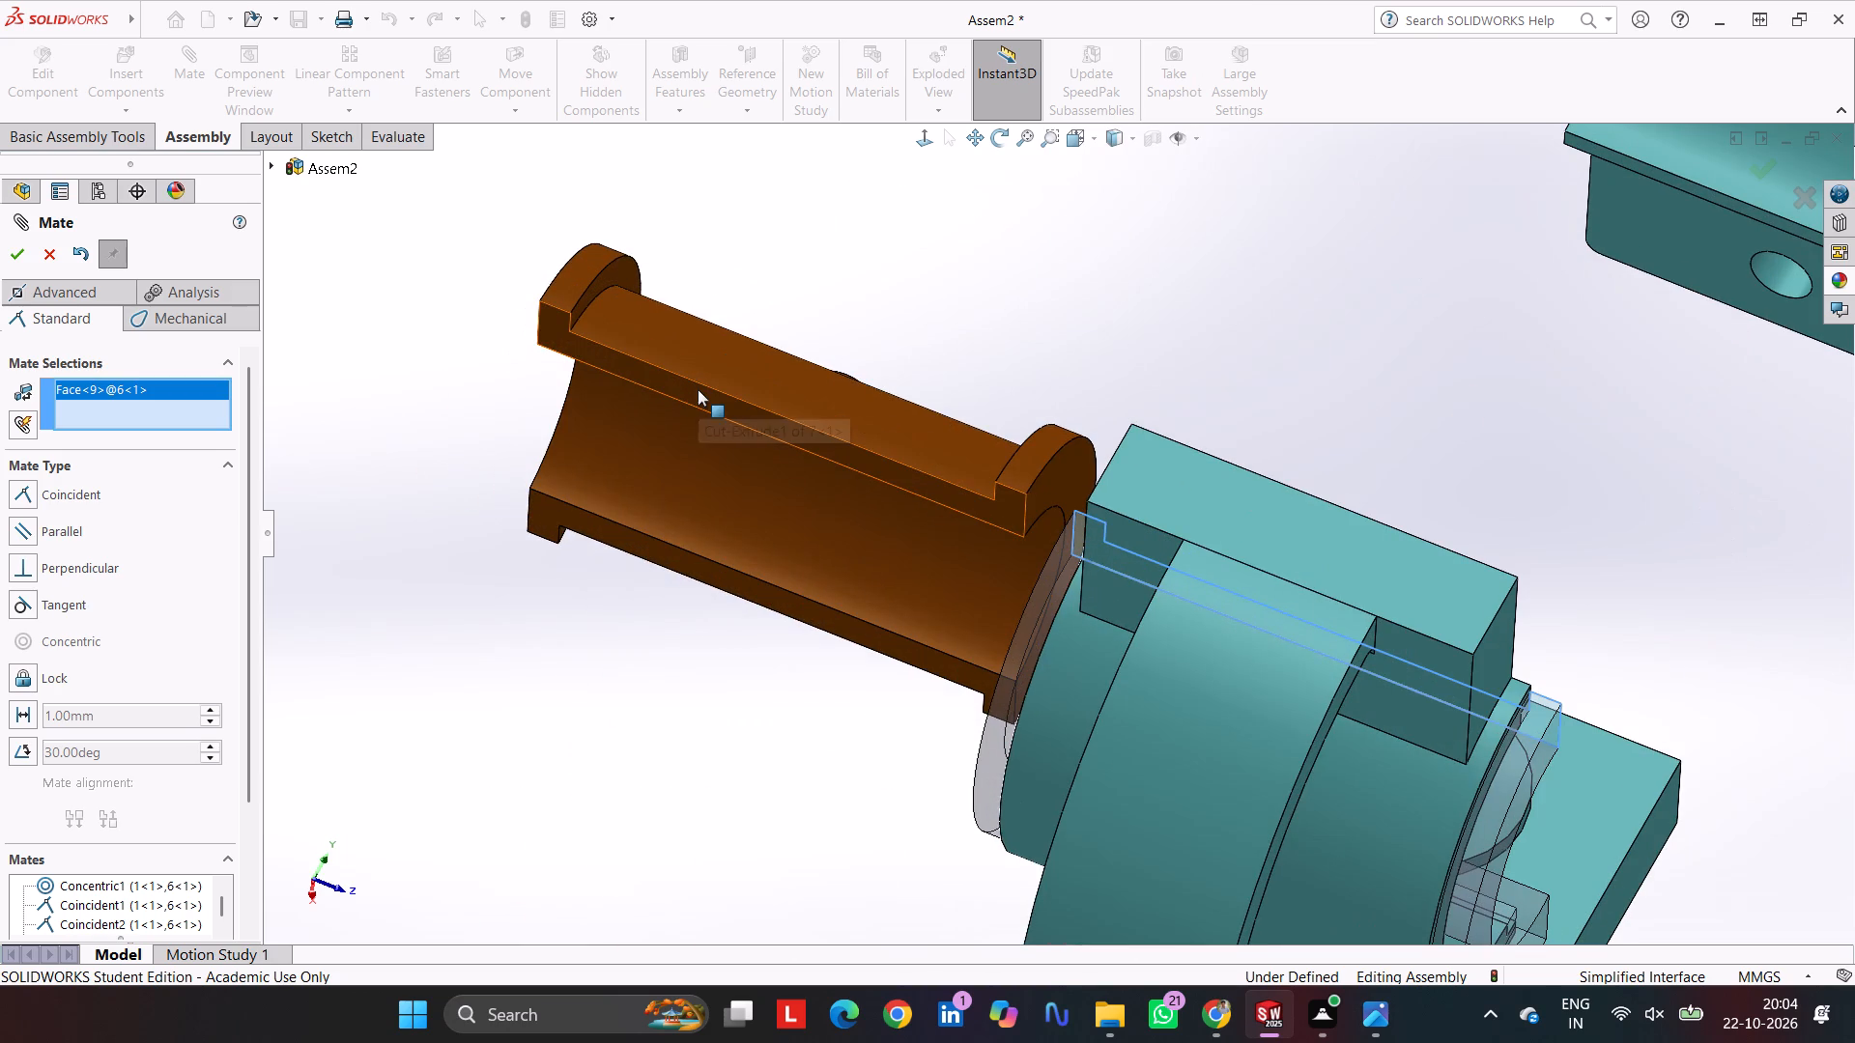
left_click(696, 391)
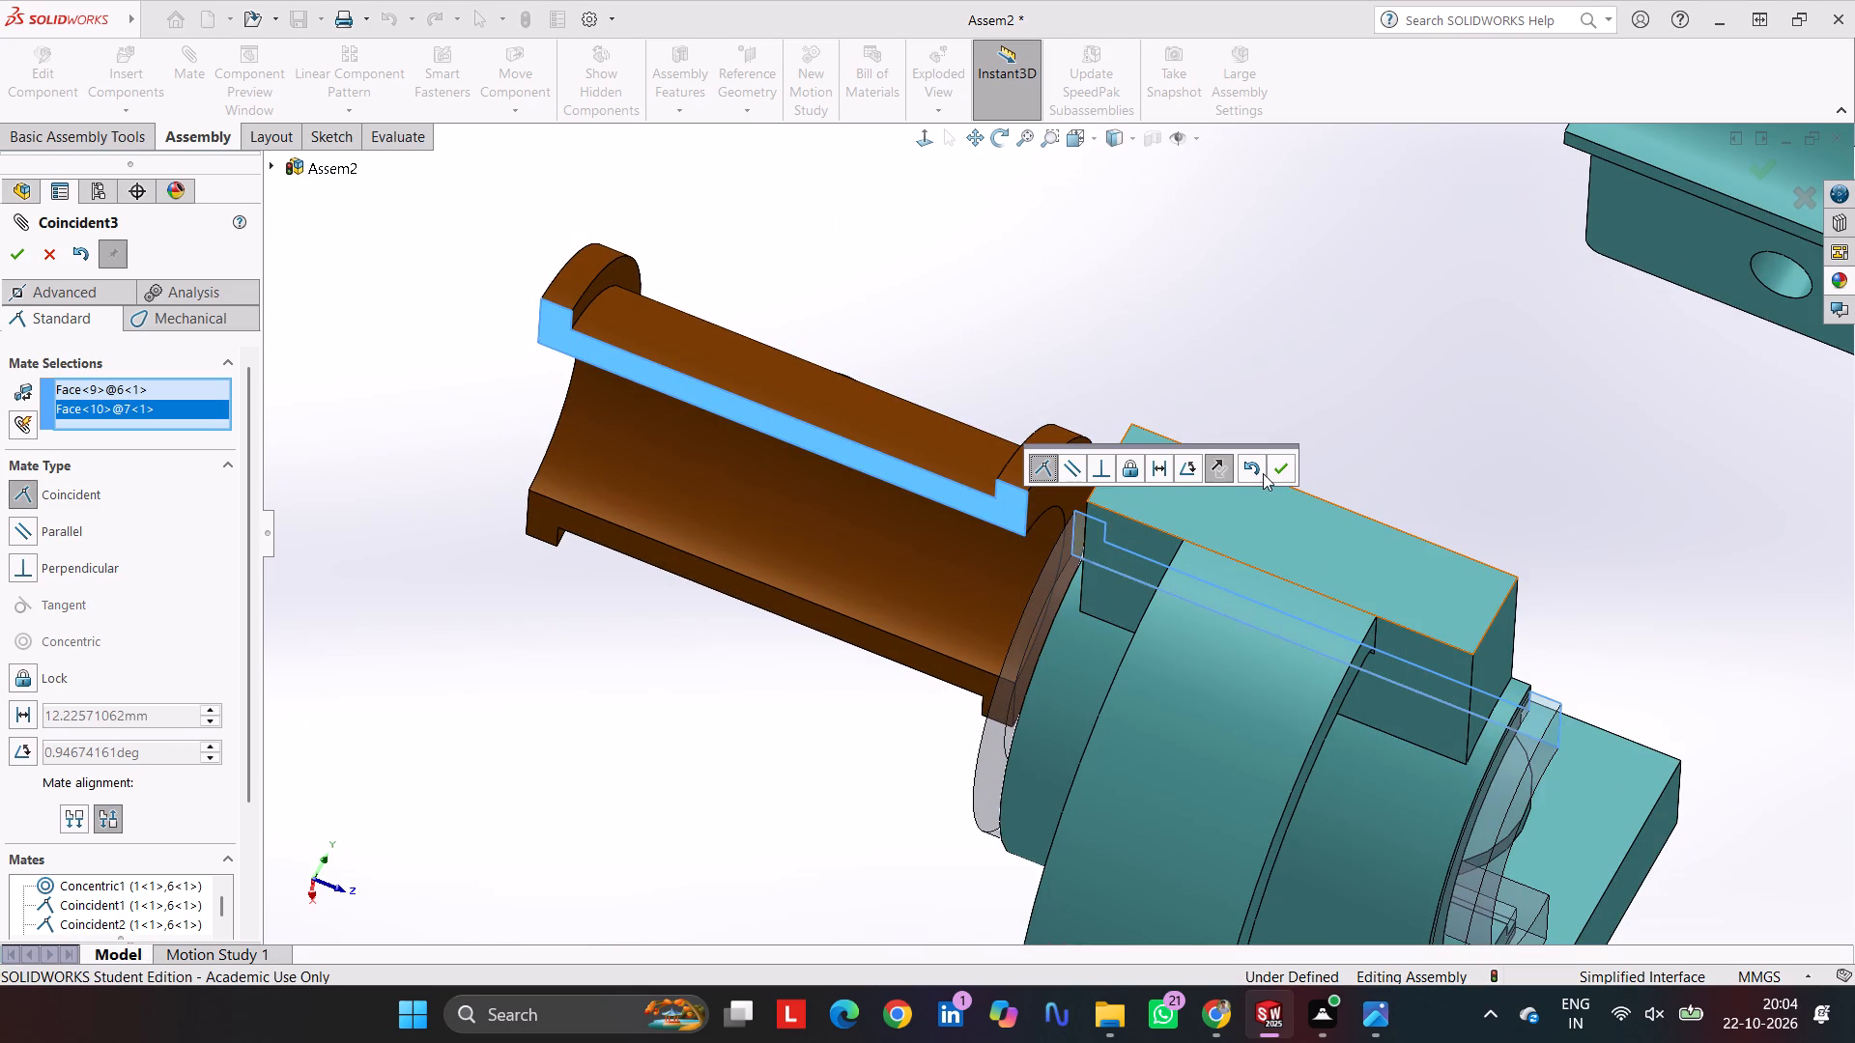
left_click(1287, 465)
Add a coincident mate between the flange end faces of half-bushings 7 and 6.
left_click(1066, 483)
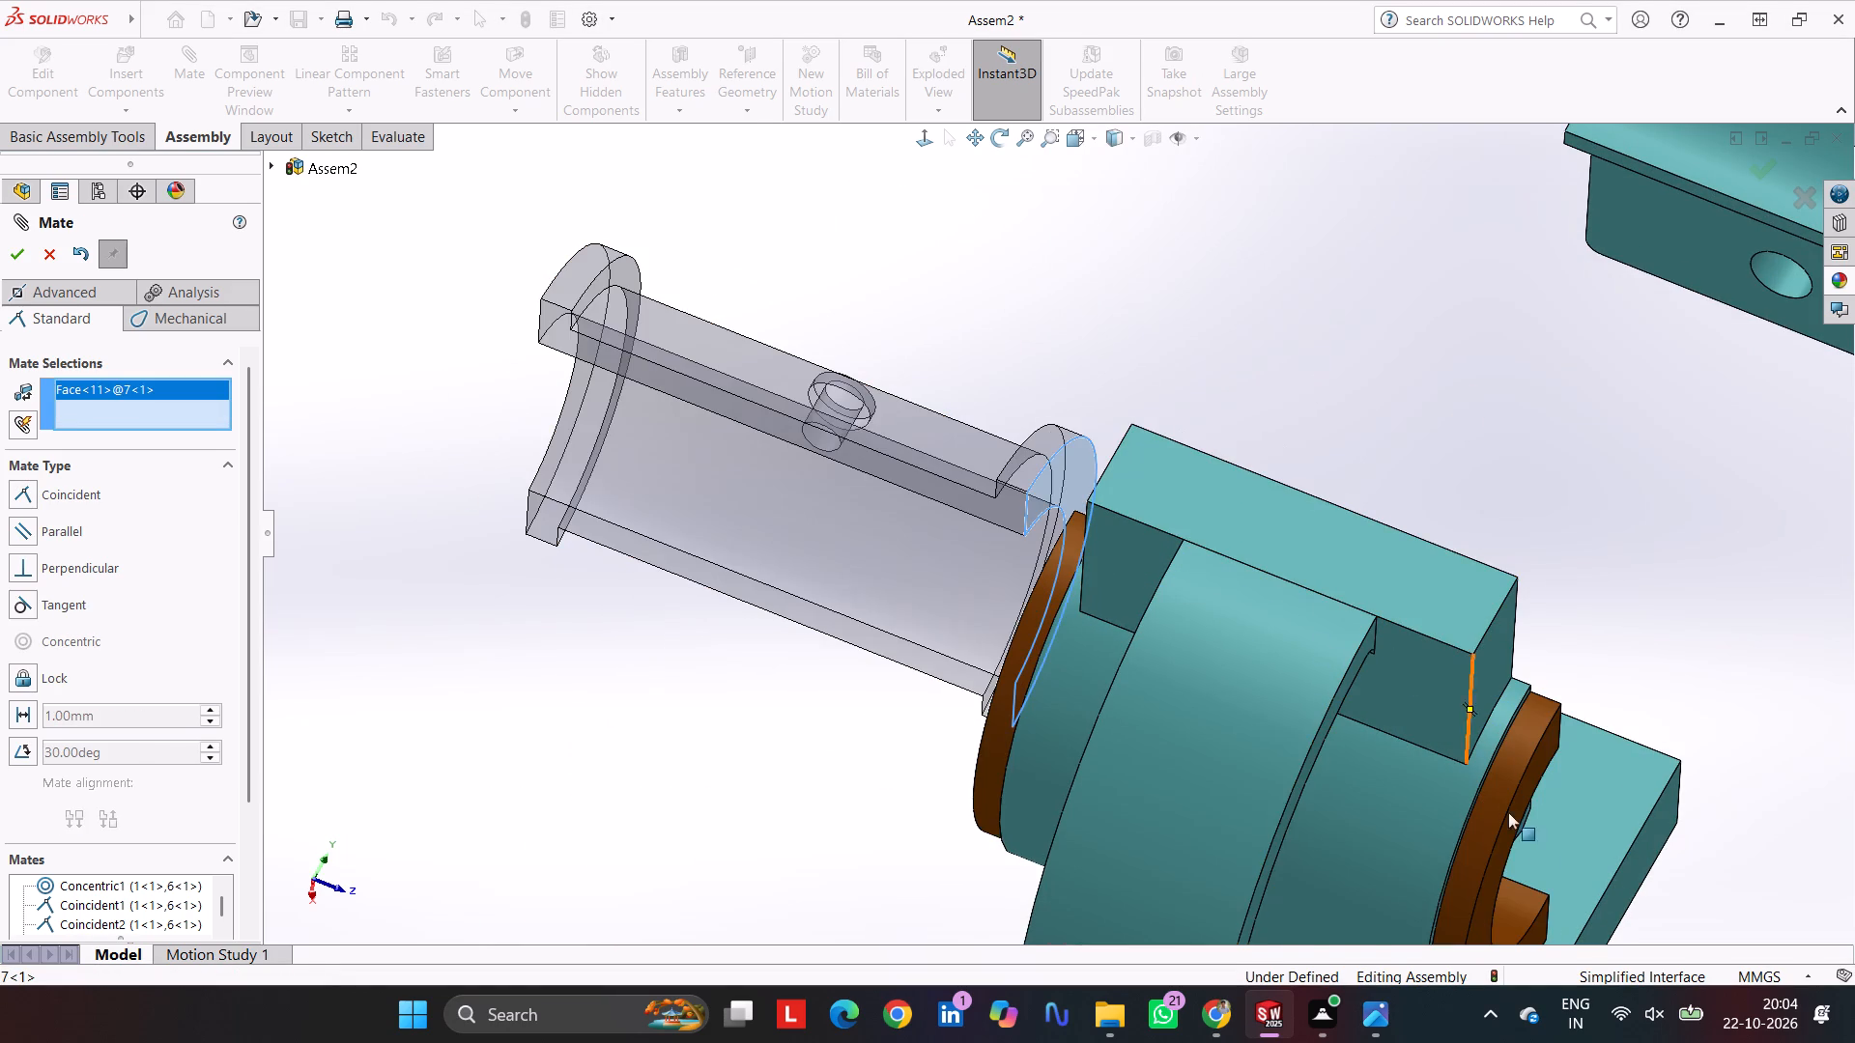
left_click(1522, 803)
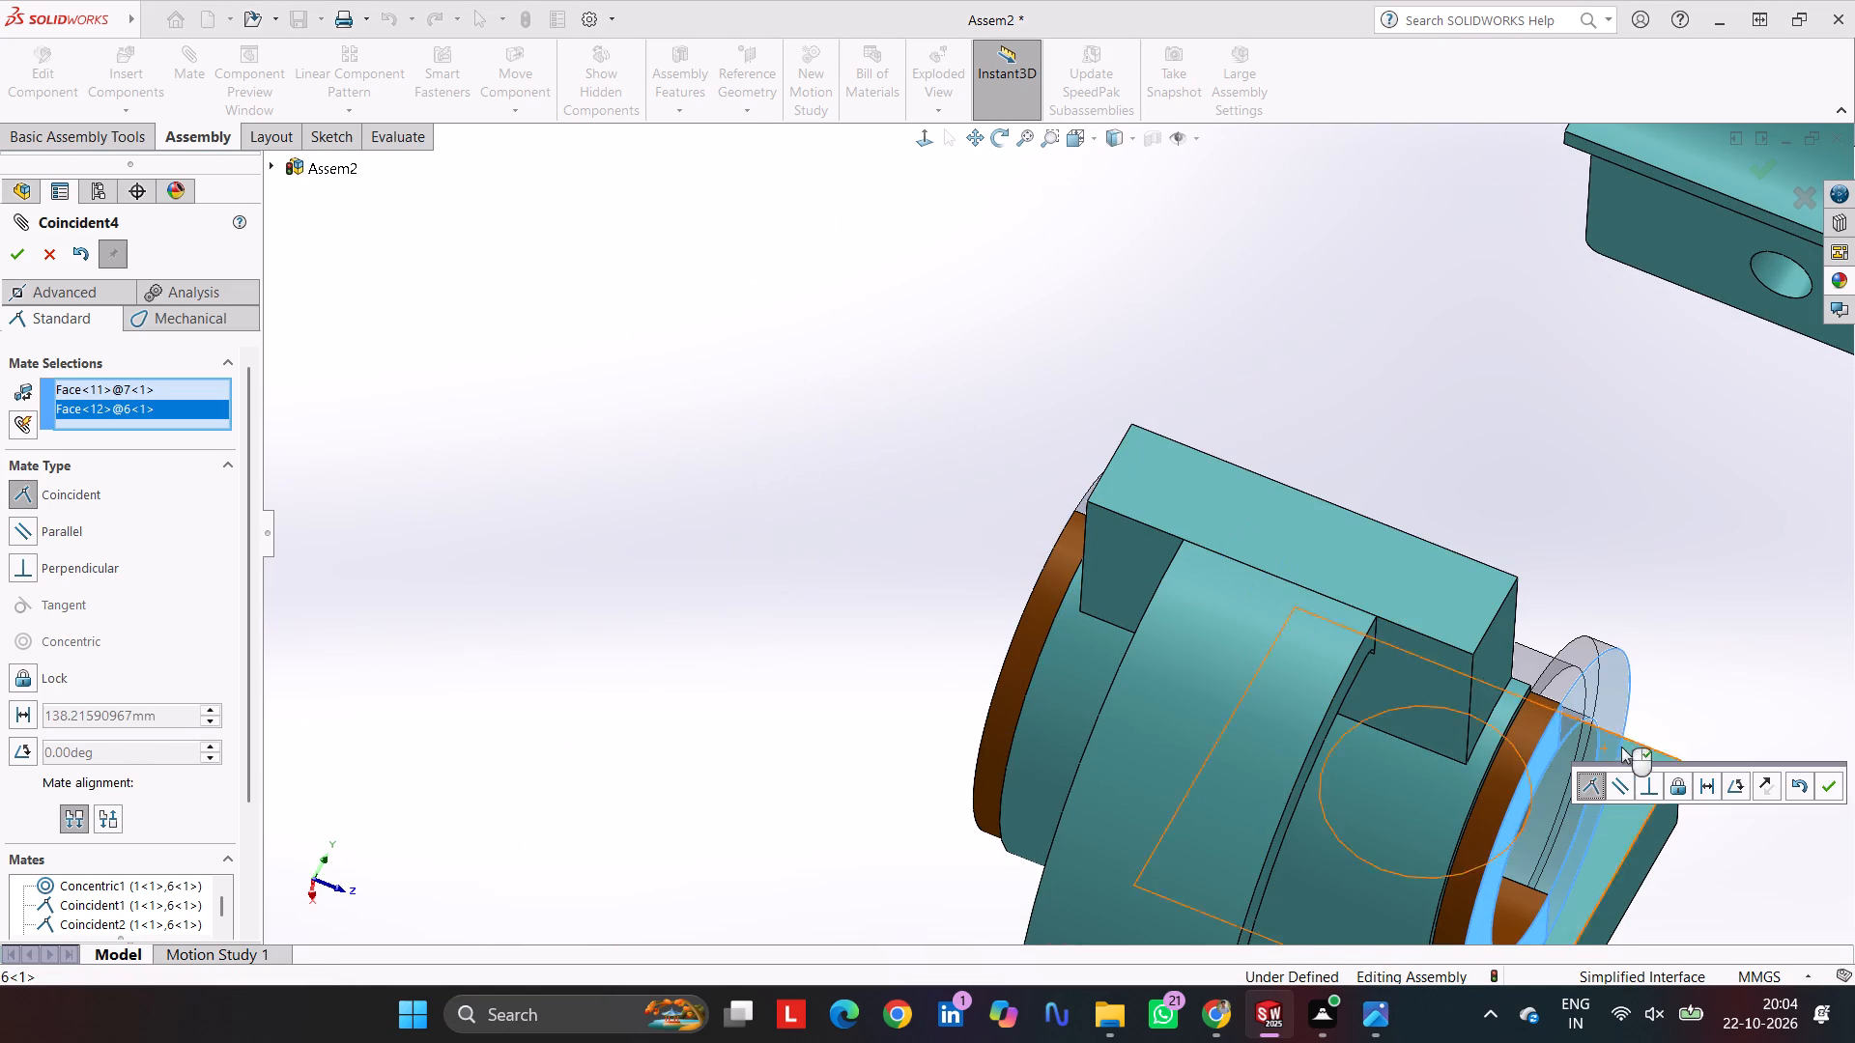
left_click(1830, 785)
Mate the central hole of cap 2 concentric with the small hole on the outer surface of half-bushing 7.
scroll(1465, 718, "up", 3)
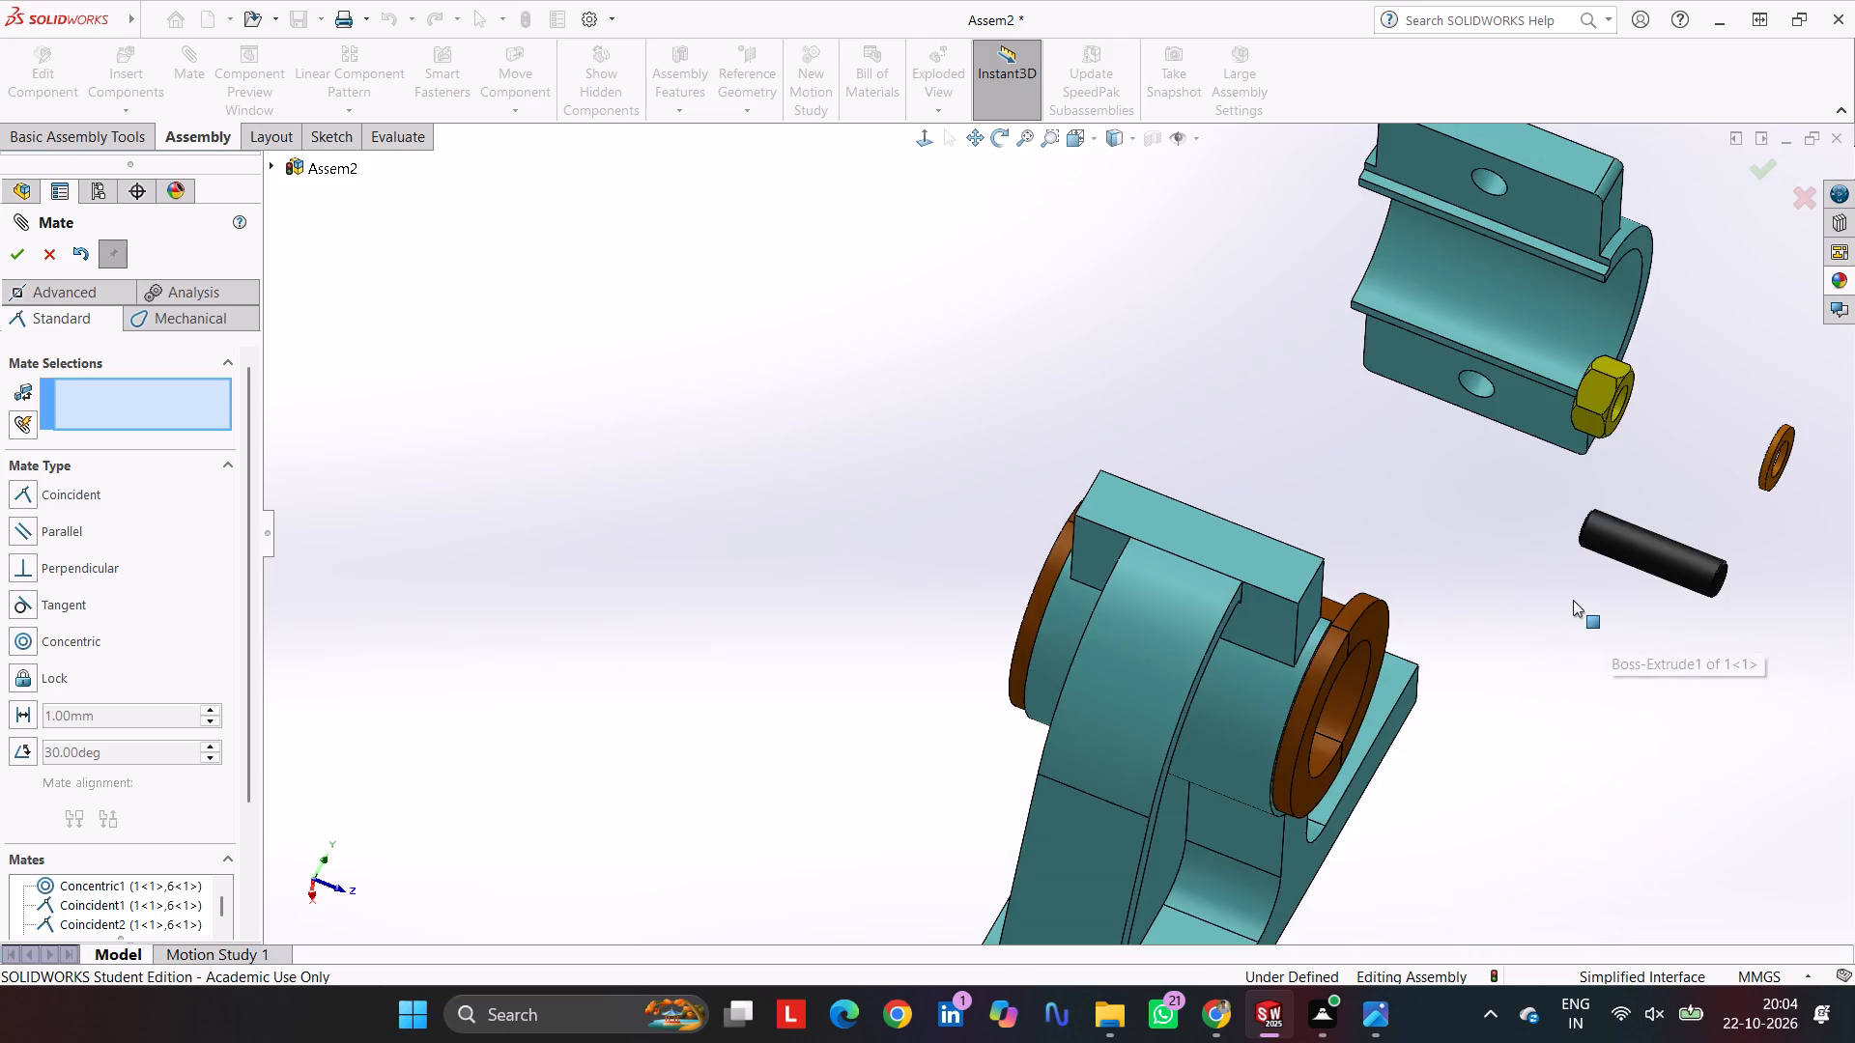
middle_click_drag(1571, 600, 1377, 868)
left_click_drag(1000, 828, 923, 830)
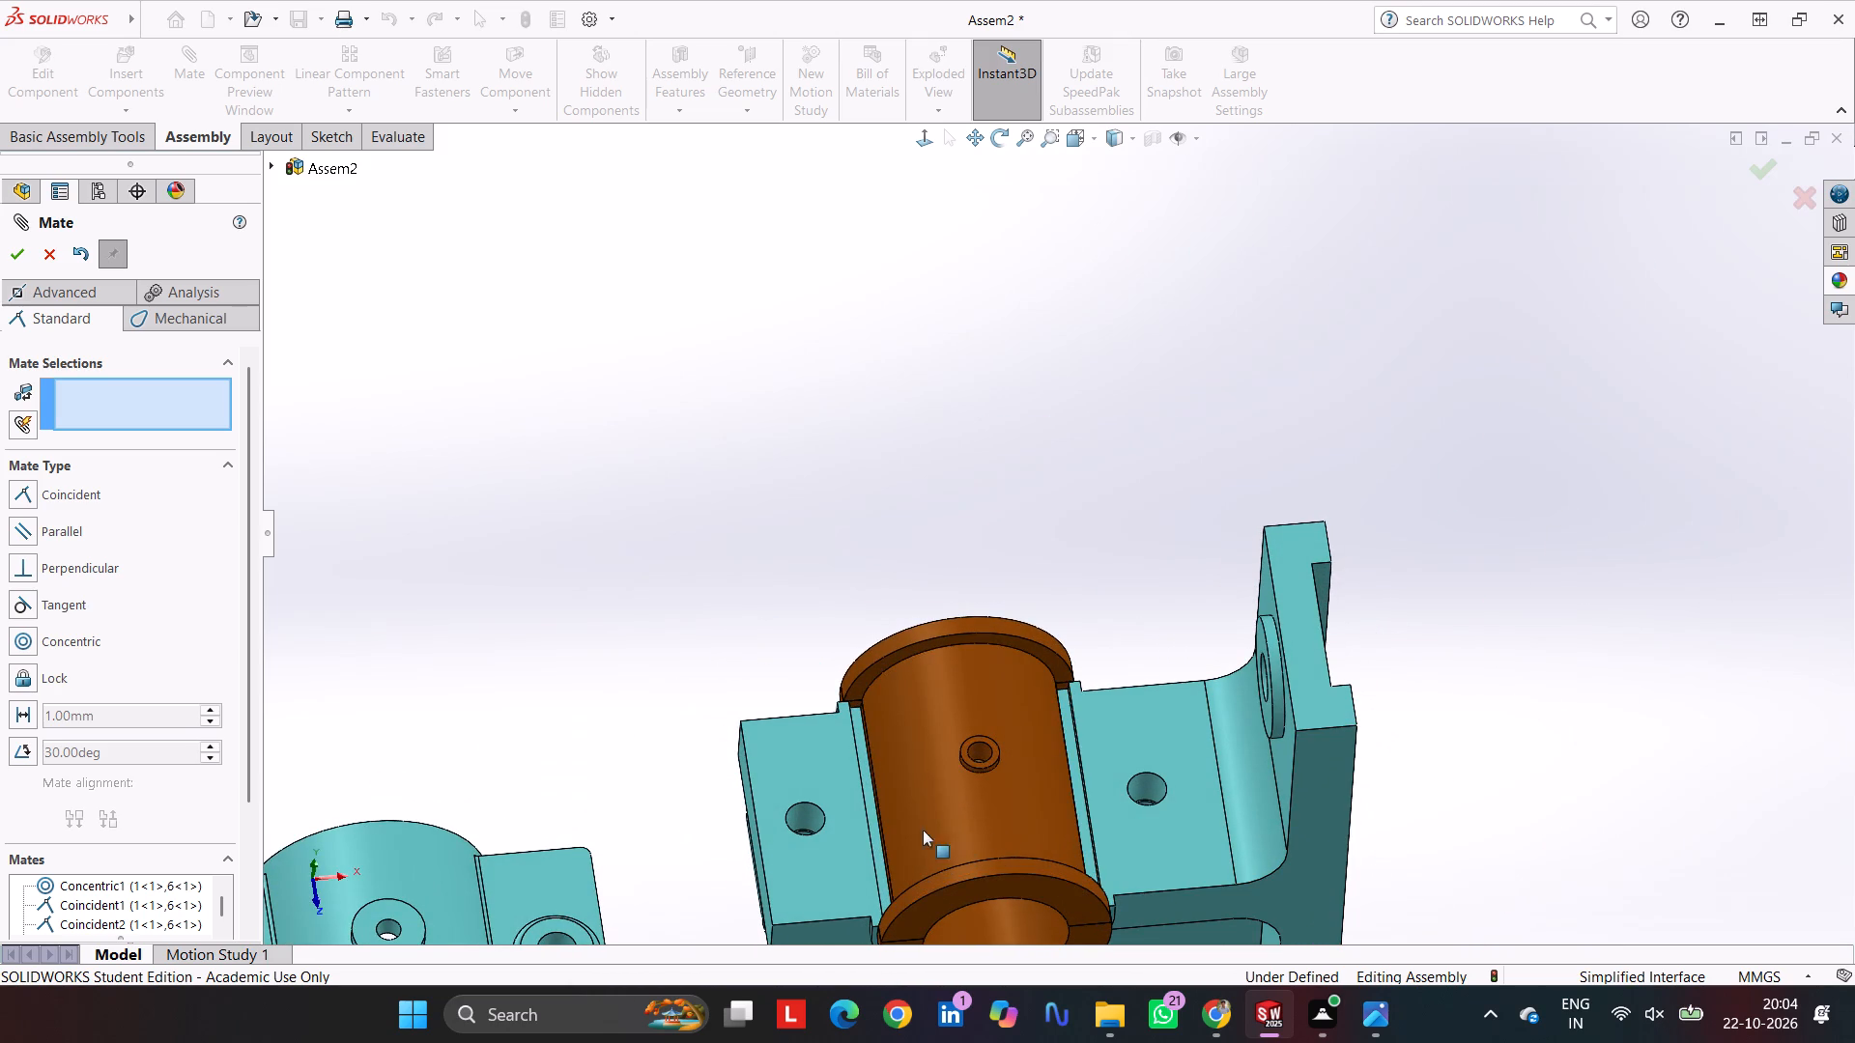
left_click_drag(923, 830, 982, 832)
scroll(956, 830, "up", 2)
scroll(877, 799, "down", 2)
scroll(777, 832, "up", 2)
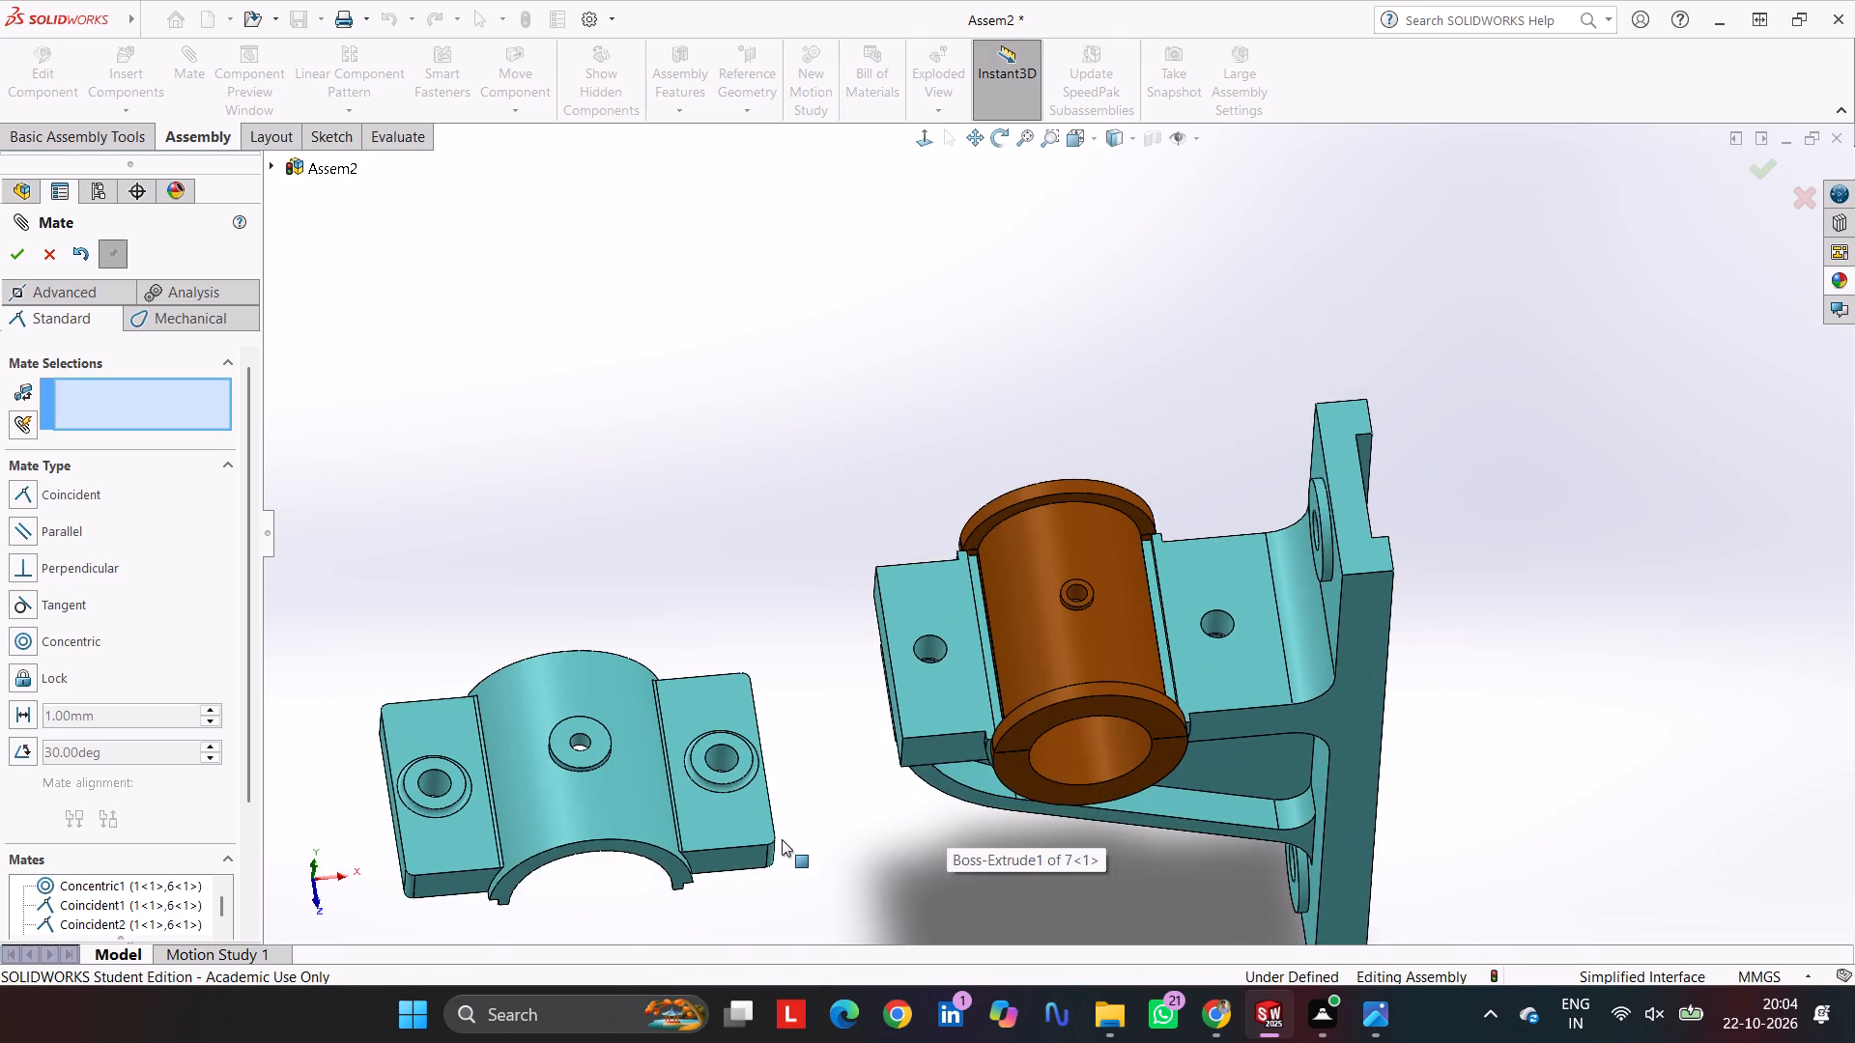
scroll(805, 843, "up", 1)
middle_click_drag(806, 843, 790, 1016)
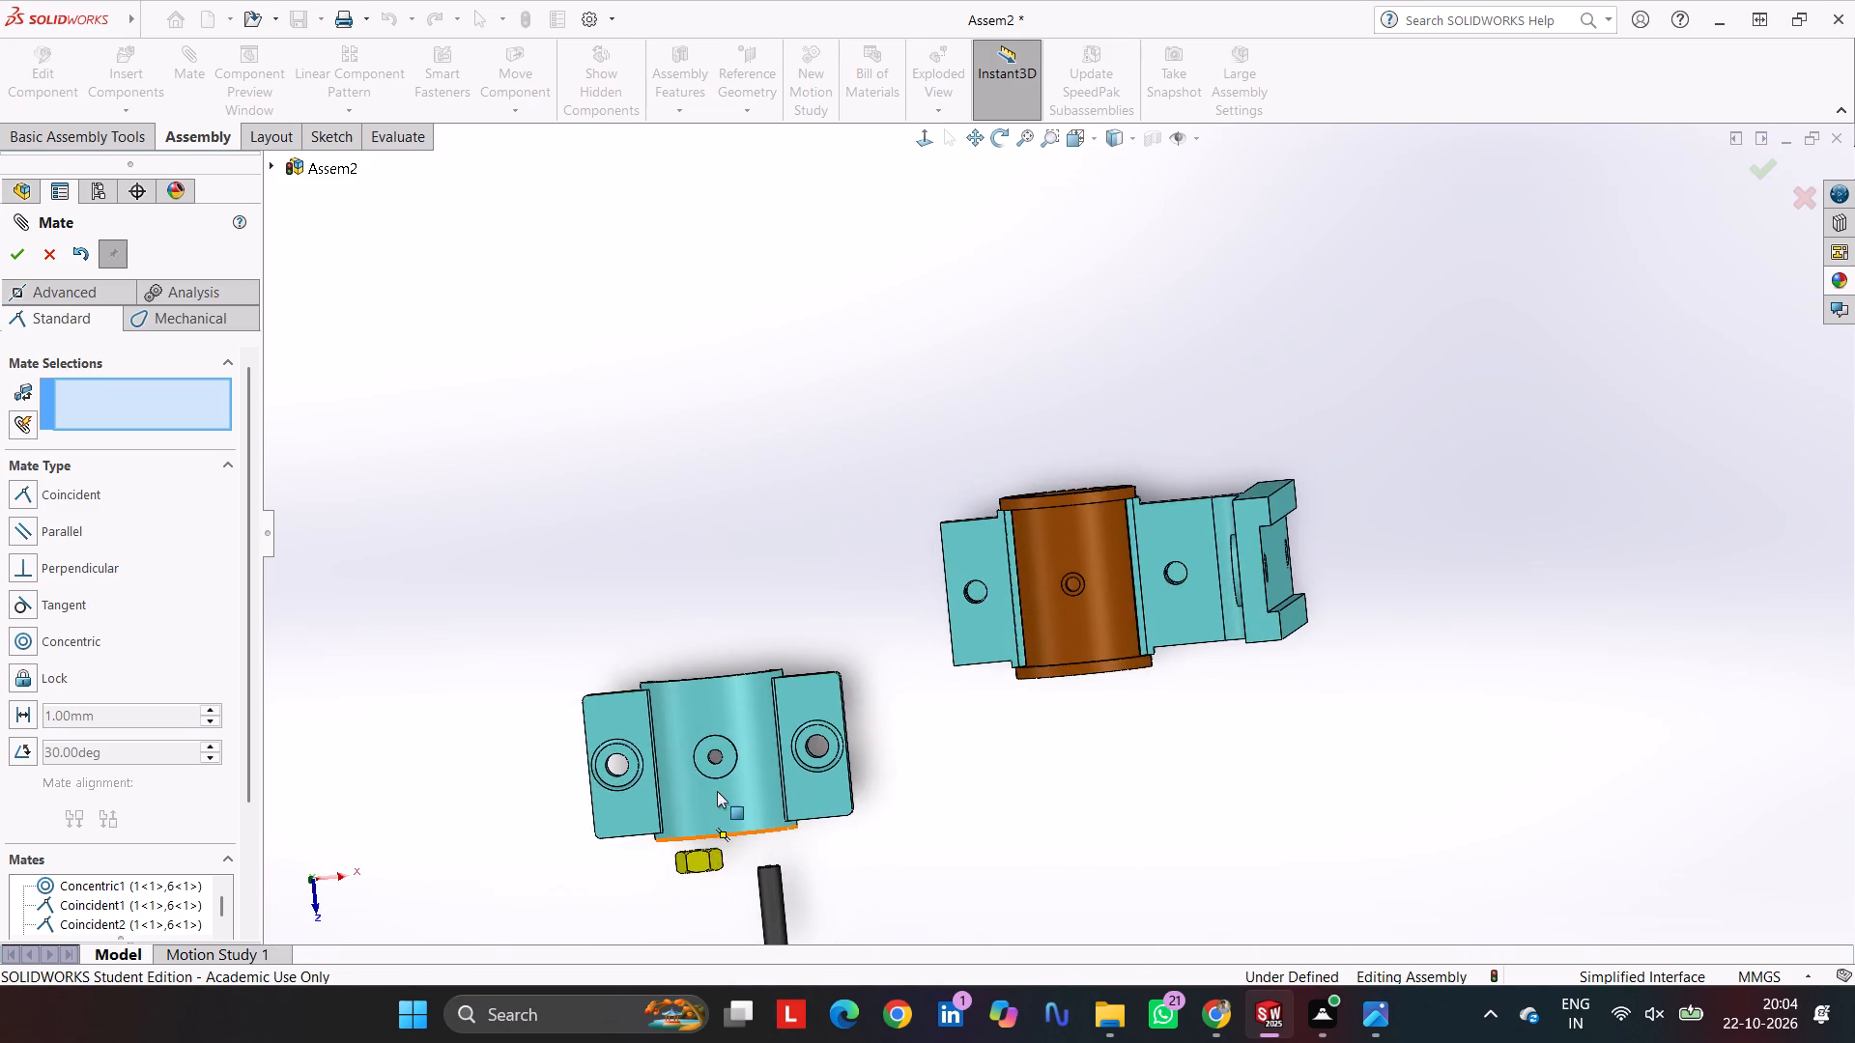
scroll(712, 771, "down", 4)
middle_click_drag(871, 679, 872, 679)
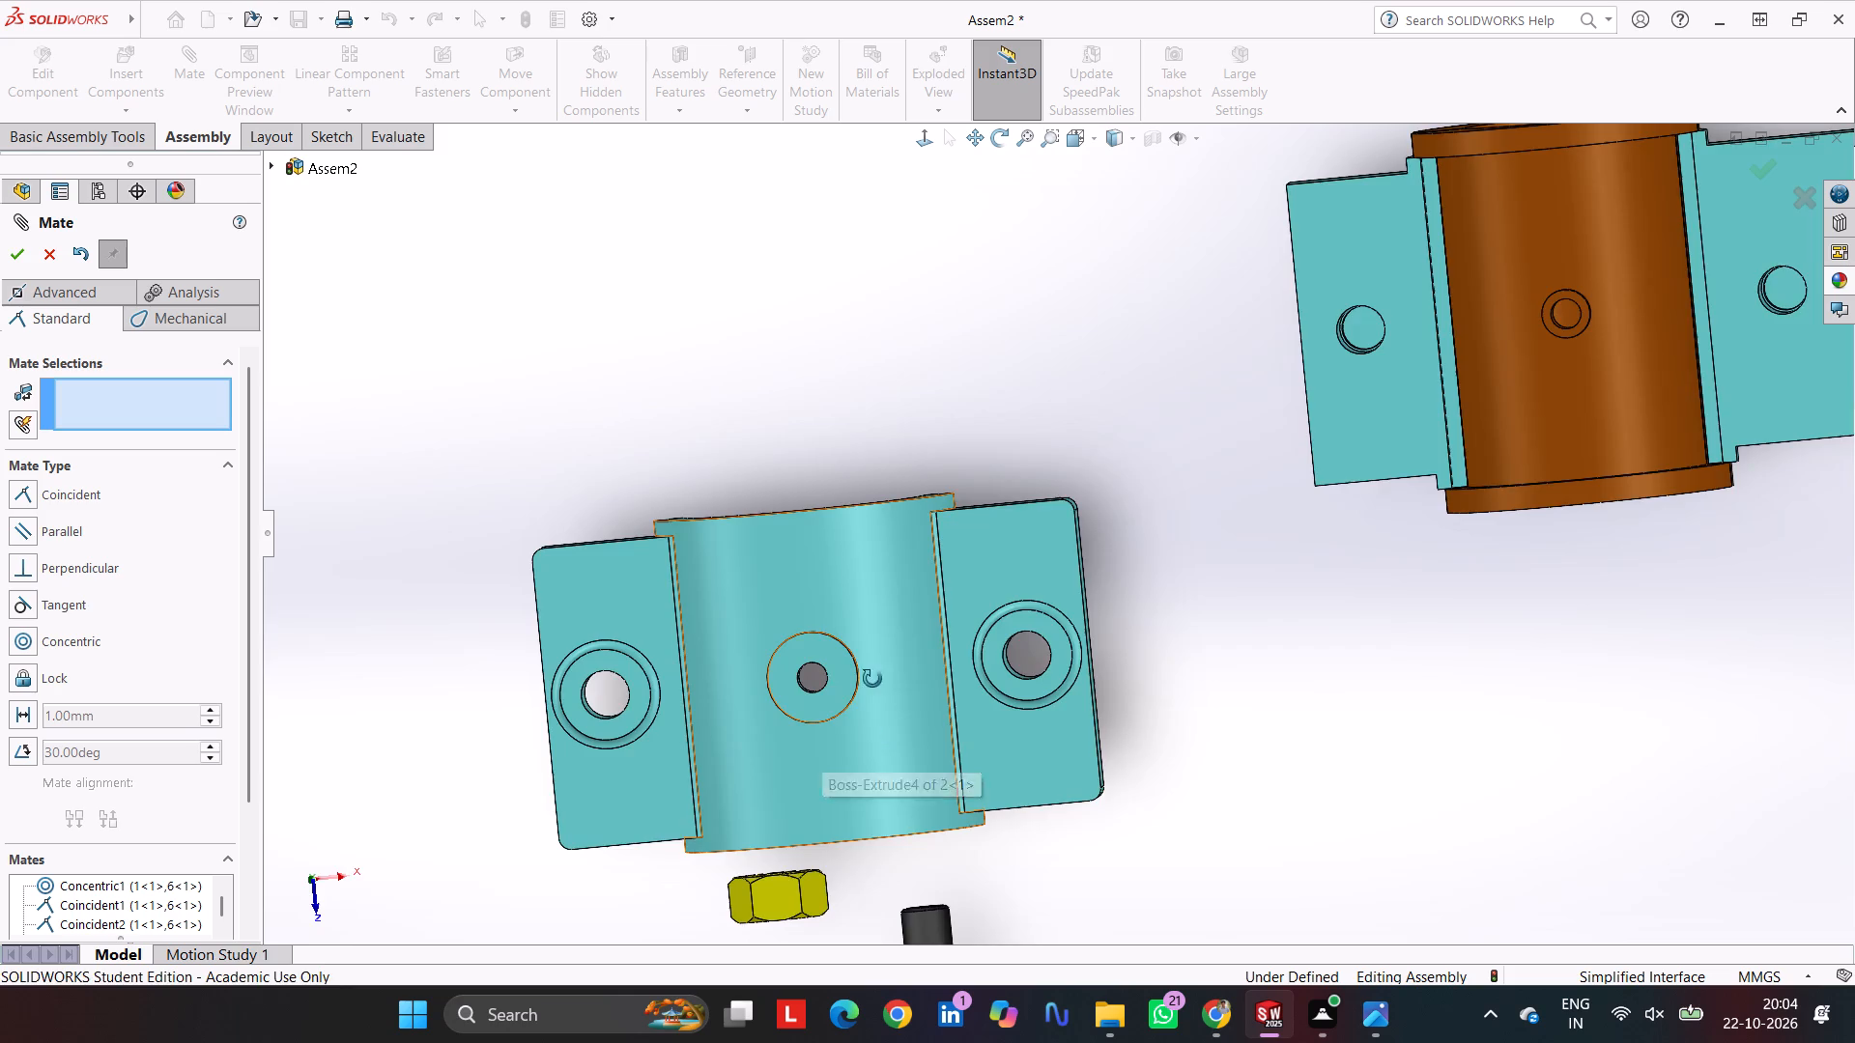
middle_click_drag(872, 679, 963, 559)
left_click(837, 659)
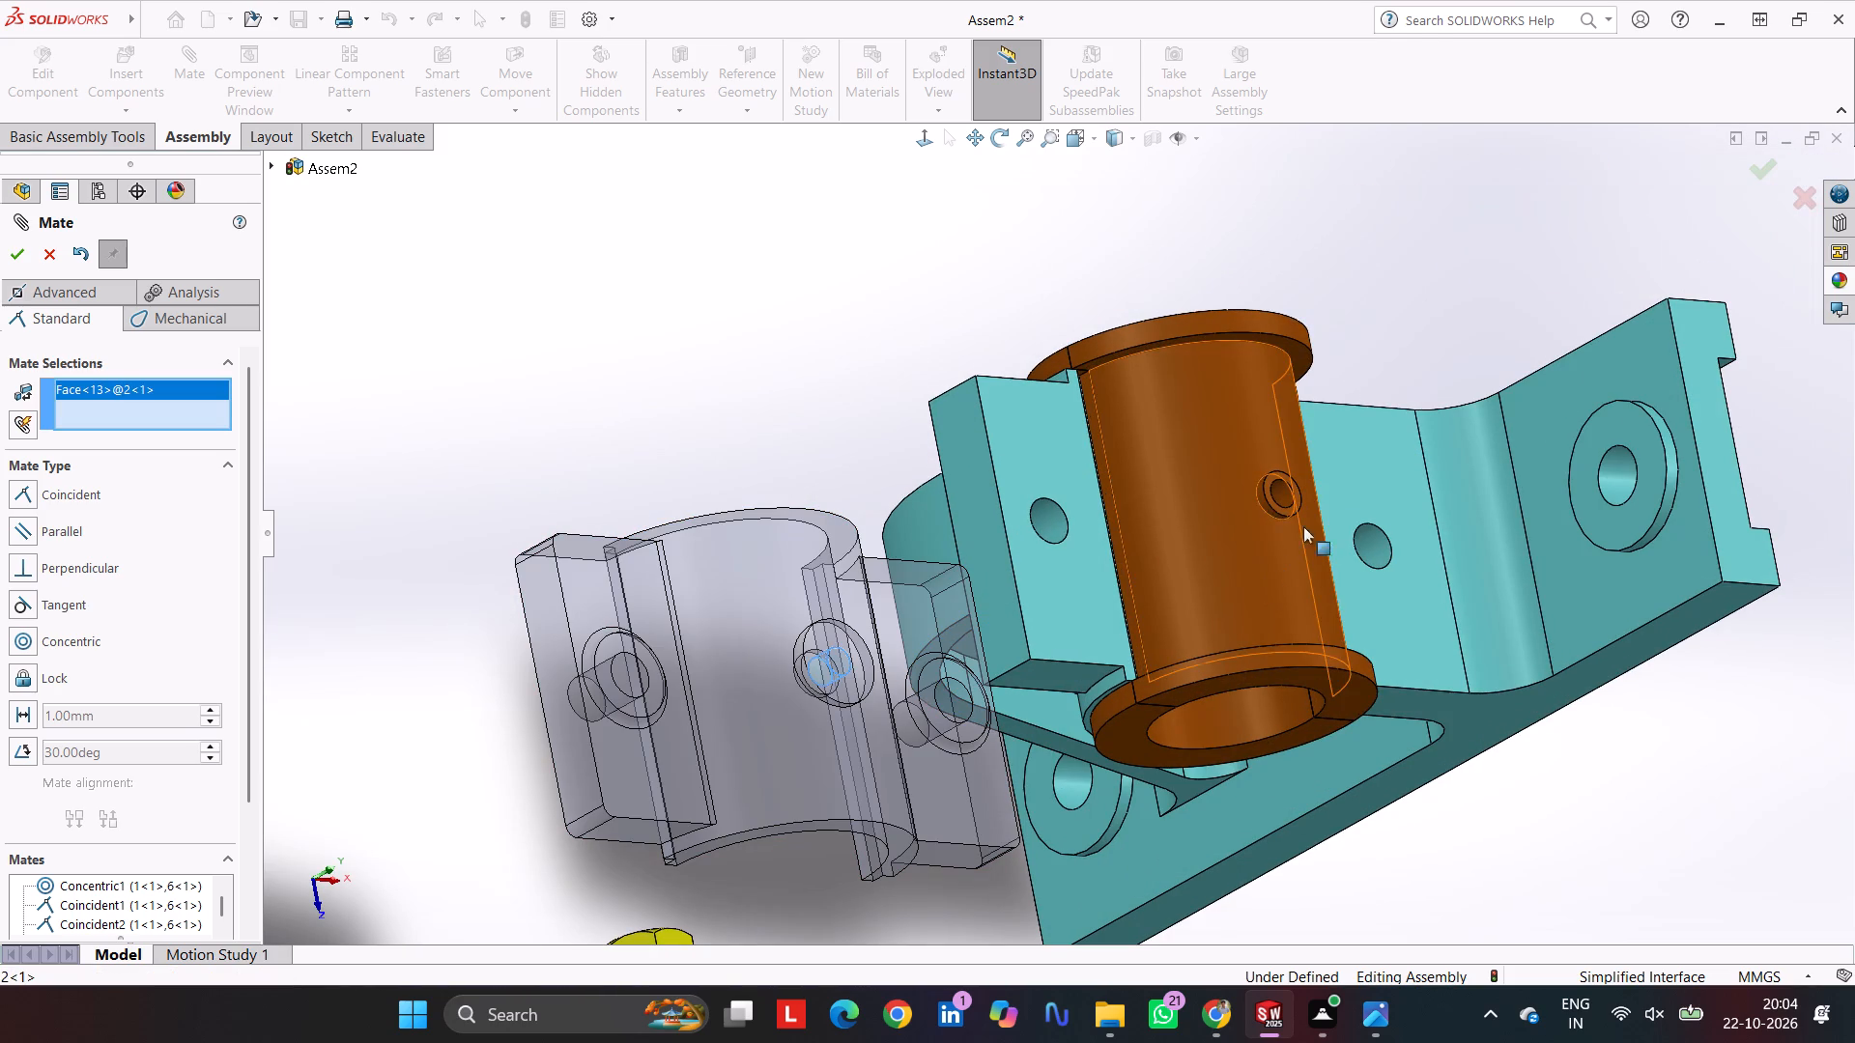
left_click(1280, 487)
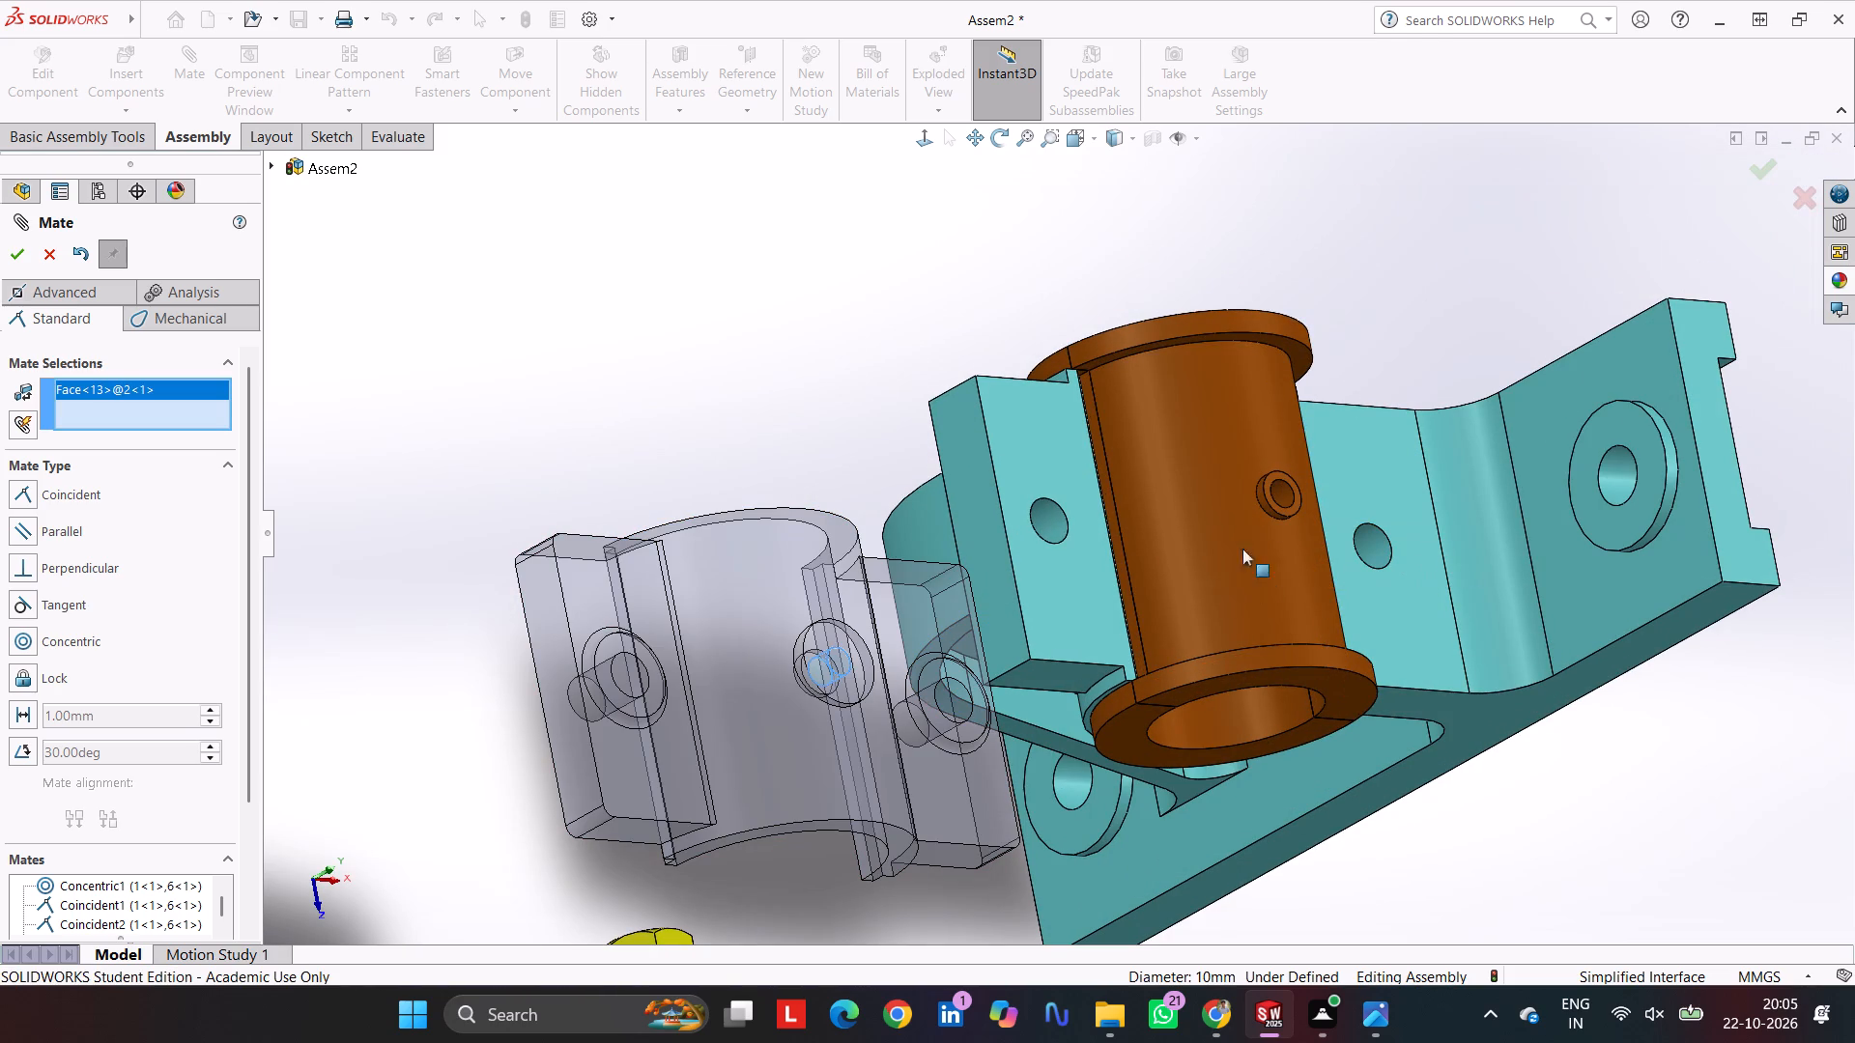
left_click(1285, 493)
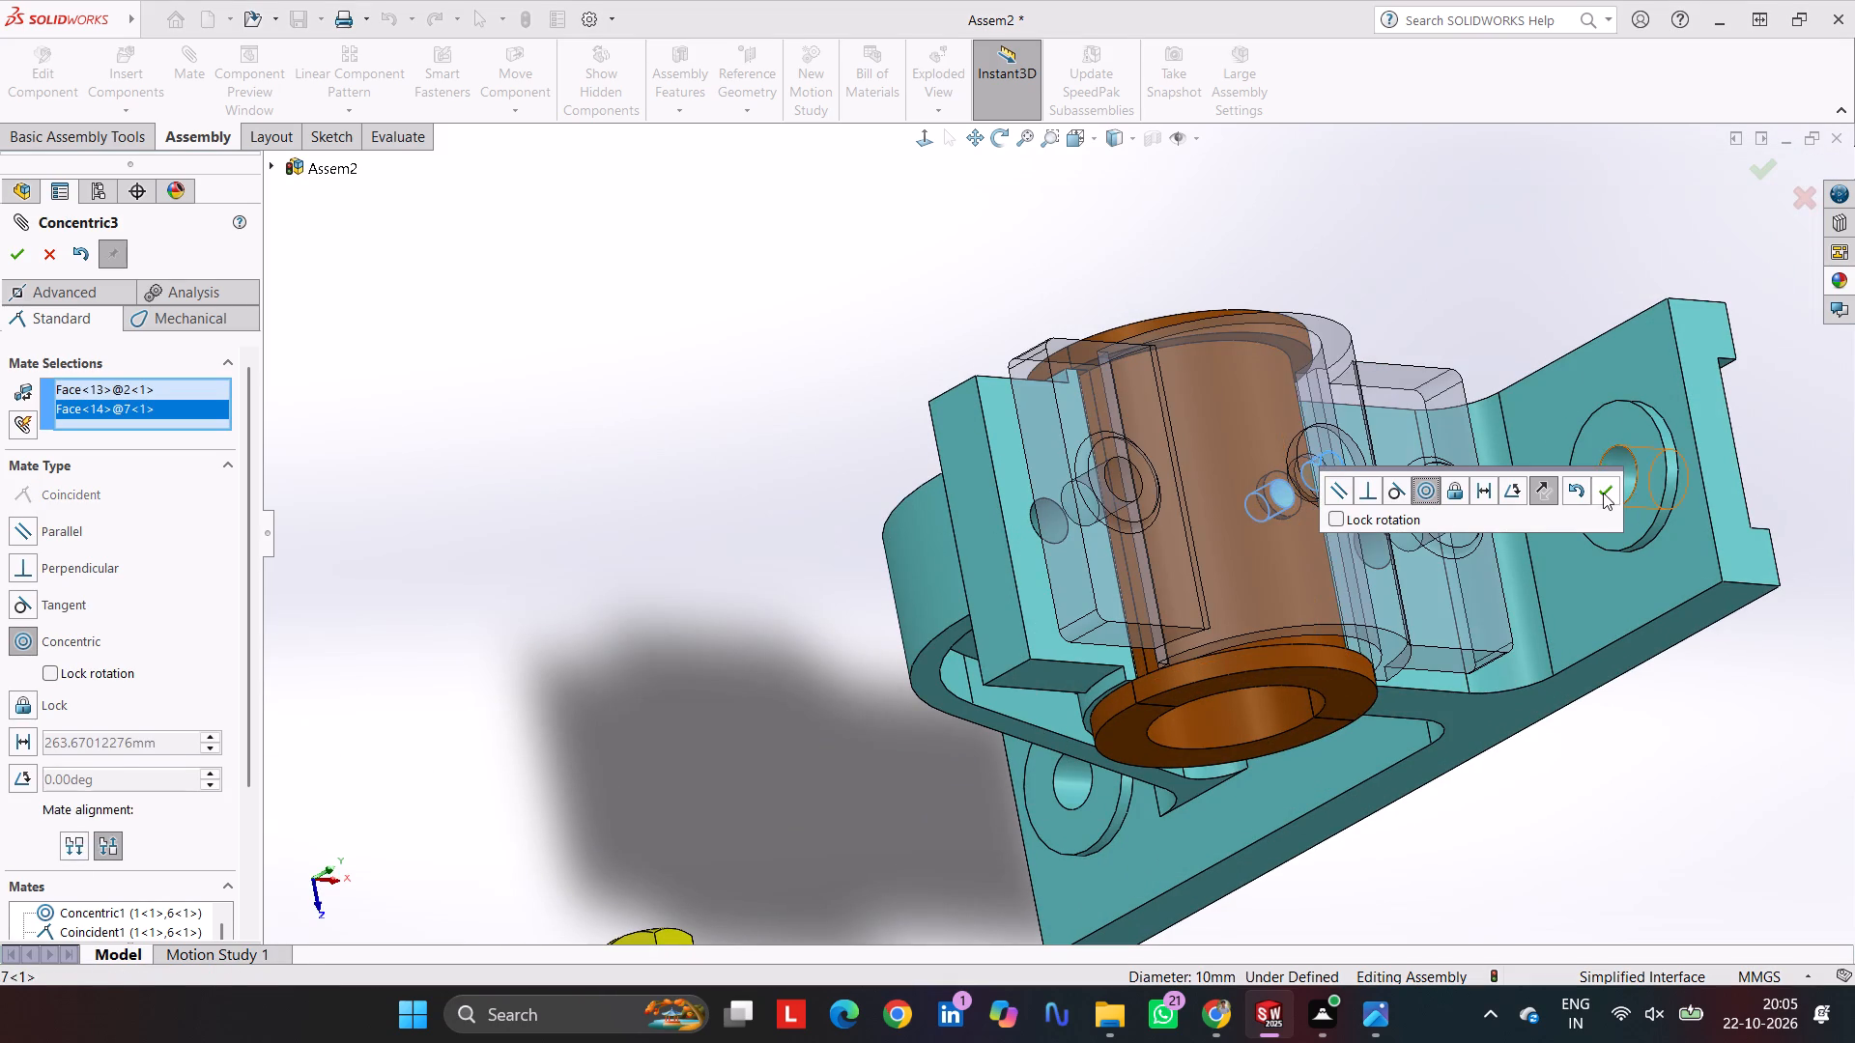
left_click(1602, 489)
Mate the inner cylindrical face of cap 2 concentric with the outer cylindrical face of half-bushing 7, and finish mating.
left_click_drag(1307, 569, 1388, 496)
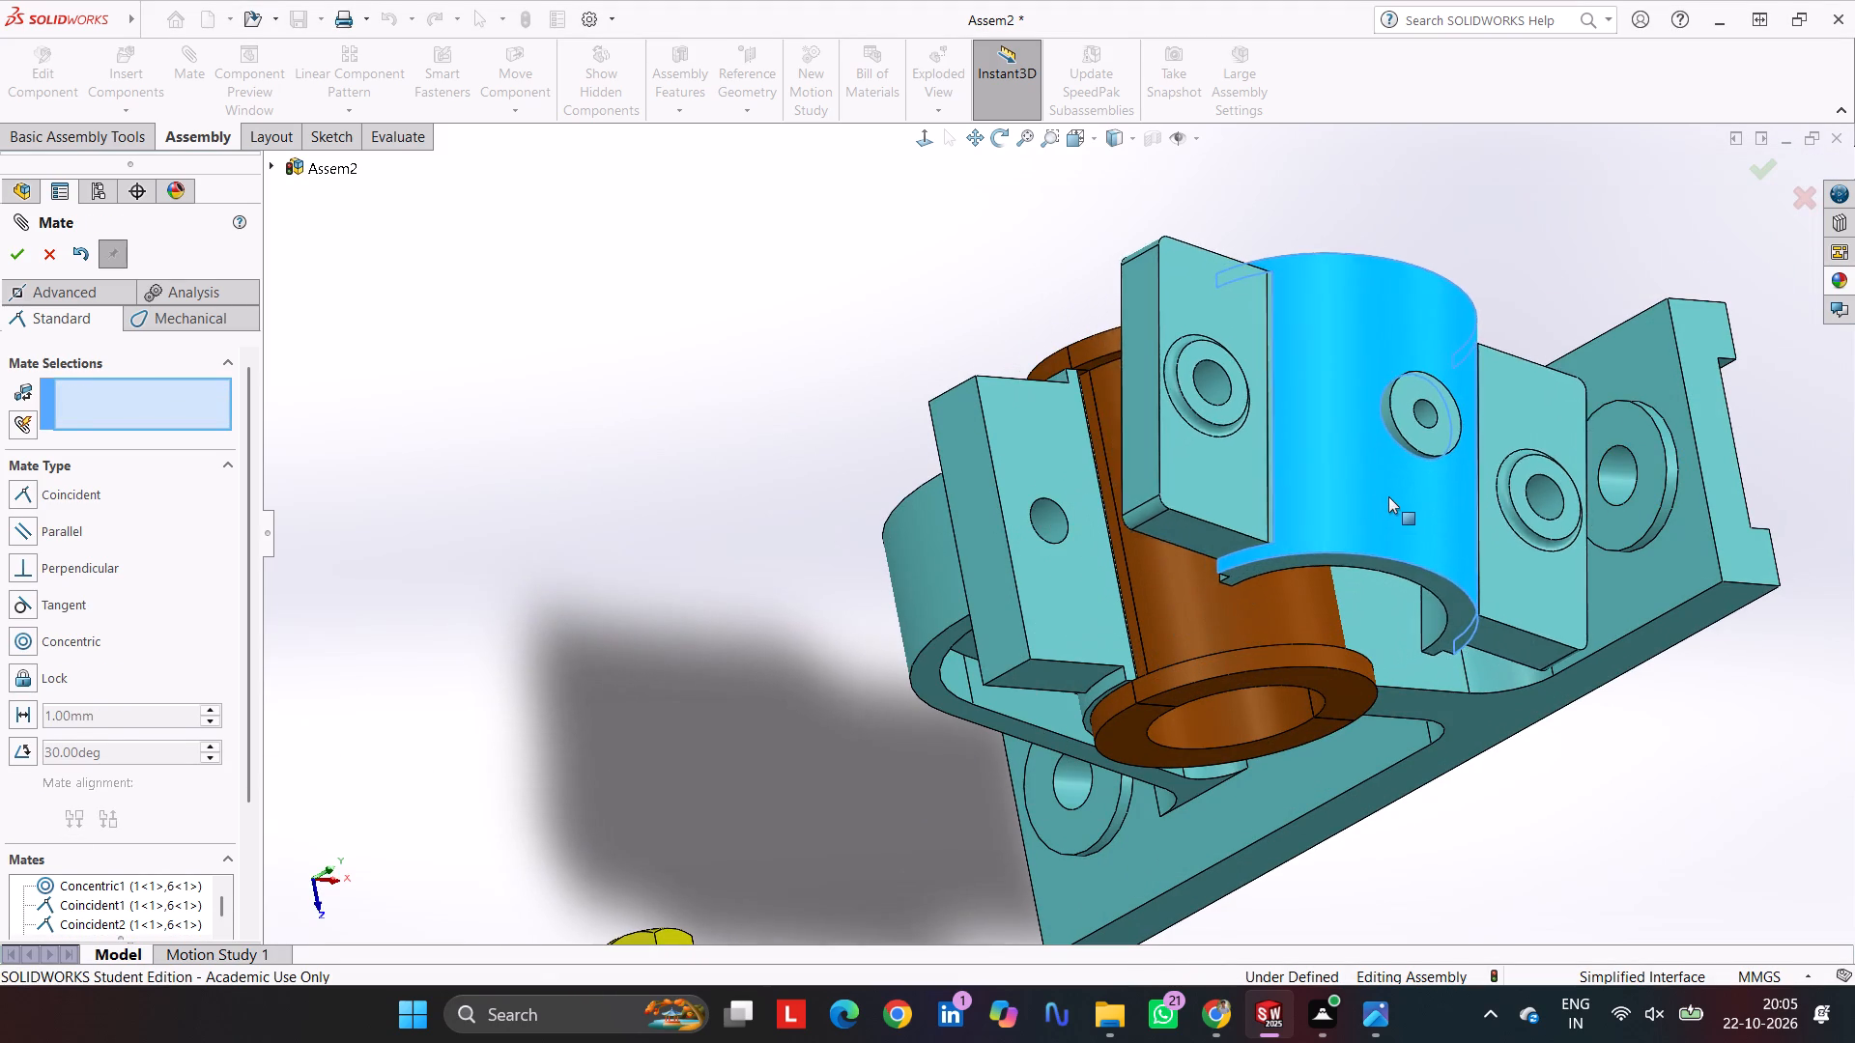
left_click_drag(1388, 496, 1362, 484)
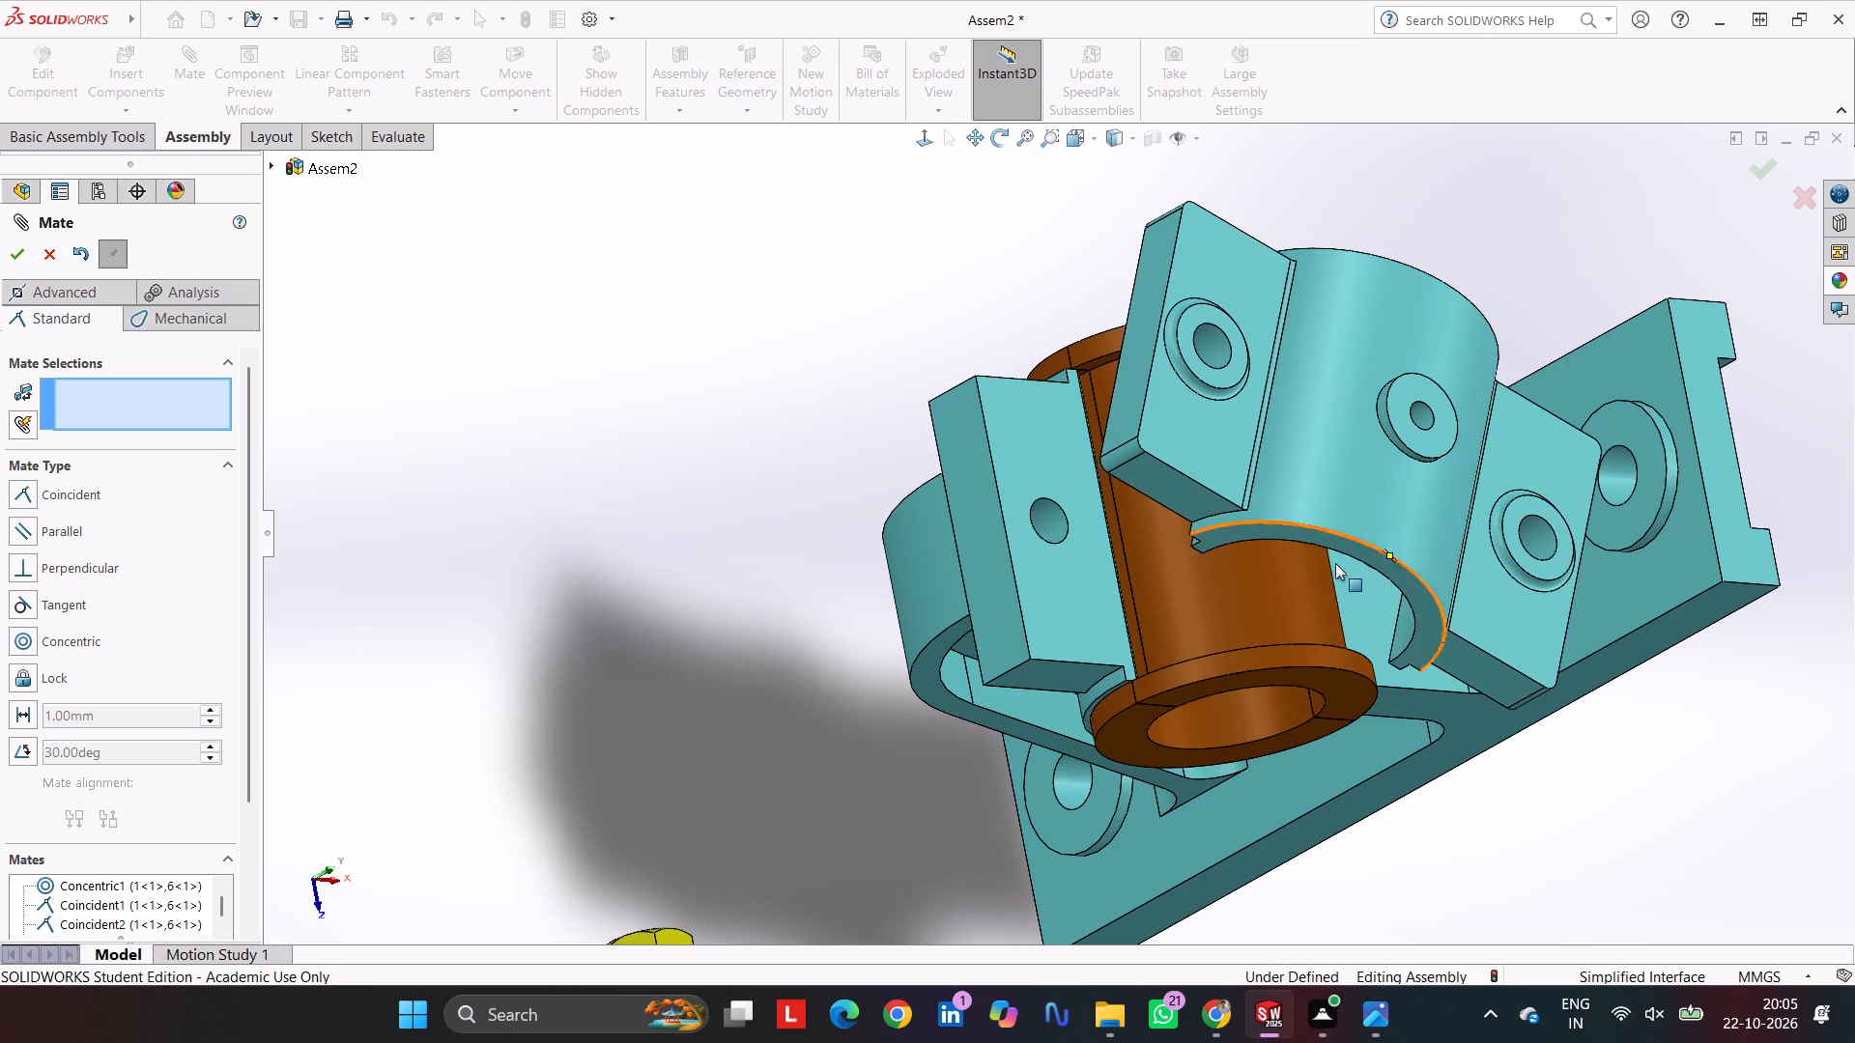
left_click(1301, 597)
middle_click_drag(1369, 644, 1496, 379)
left_click(1564, 383)
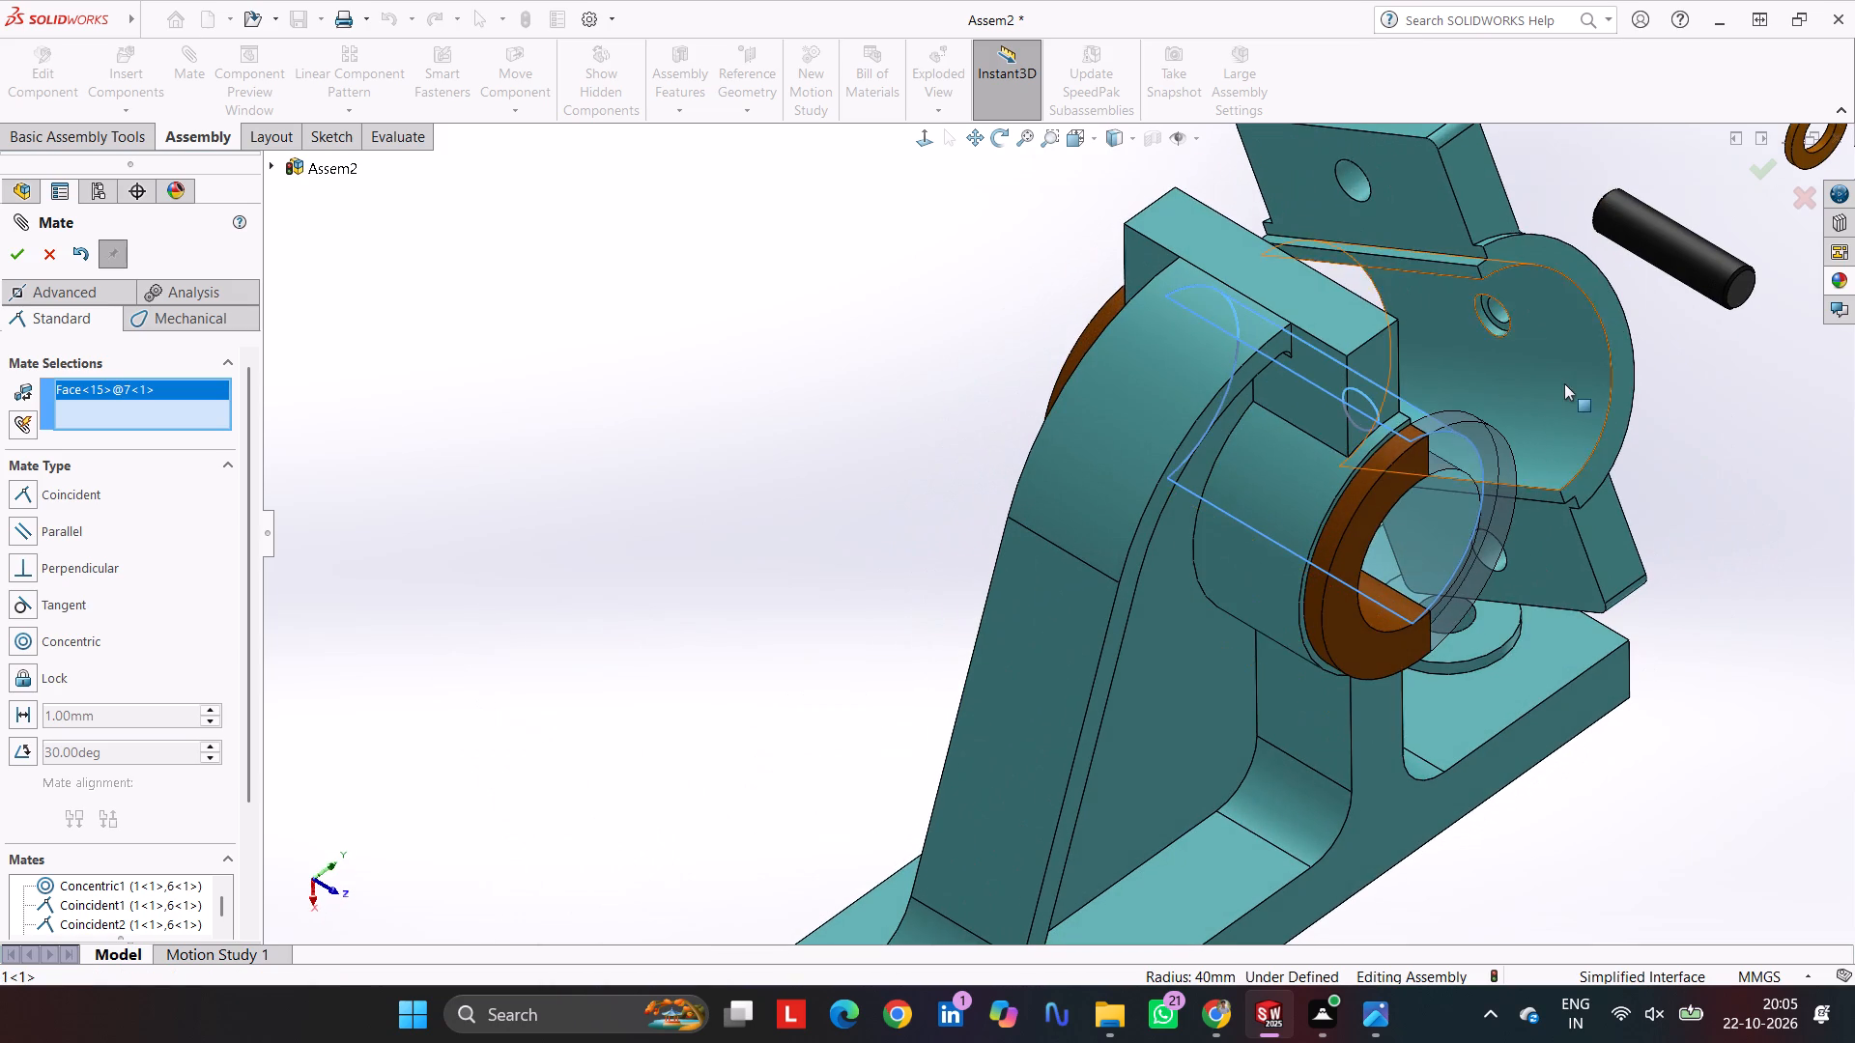
left_click(1838, 430)
middle_click_drag(1668, 434, 1433, 699)
left_click_drag(1241, 662, 1313, 639)
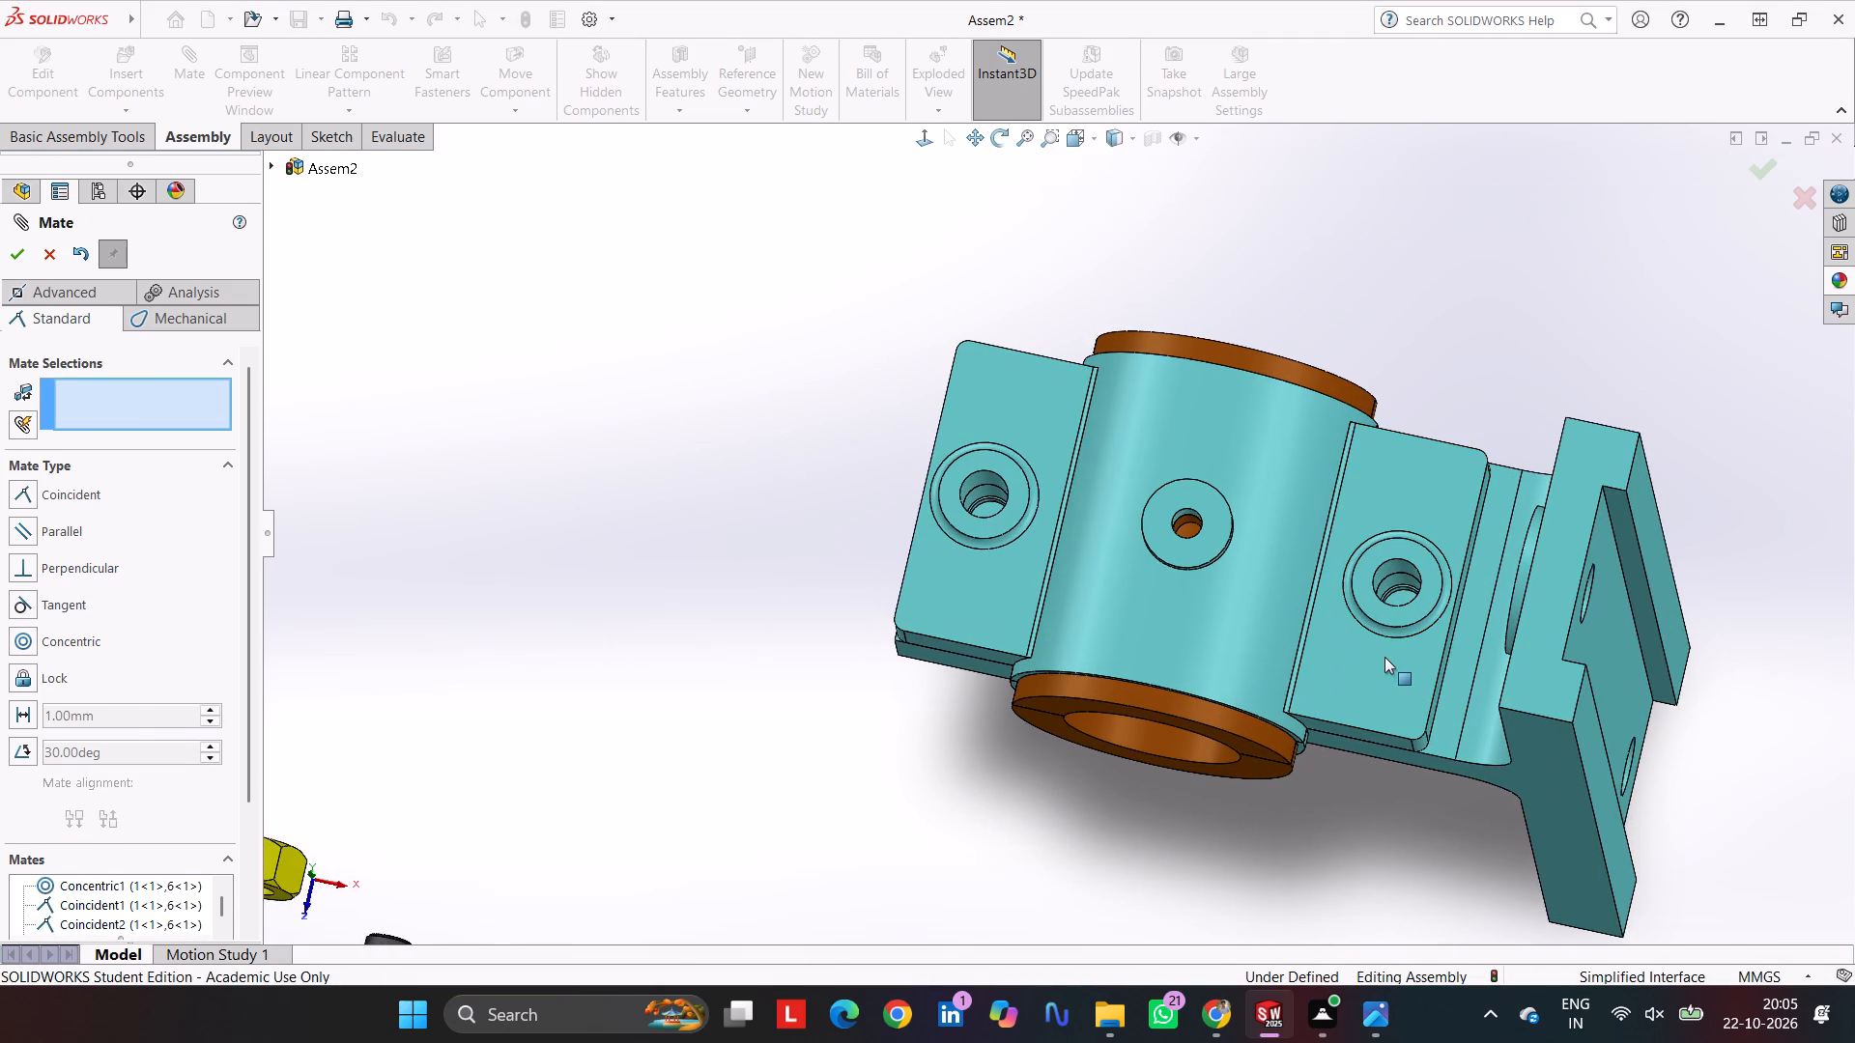
left_click_drag(1378, 659, 1342, 691)
middle_click_drag(1318, 834, 1337, 886)
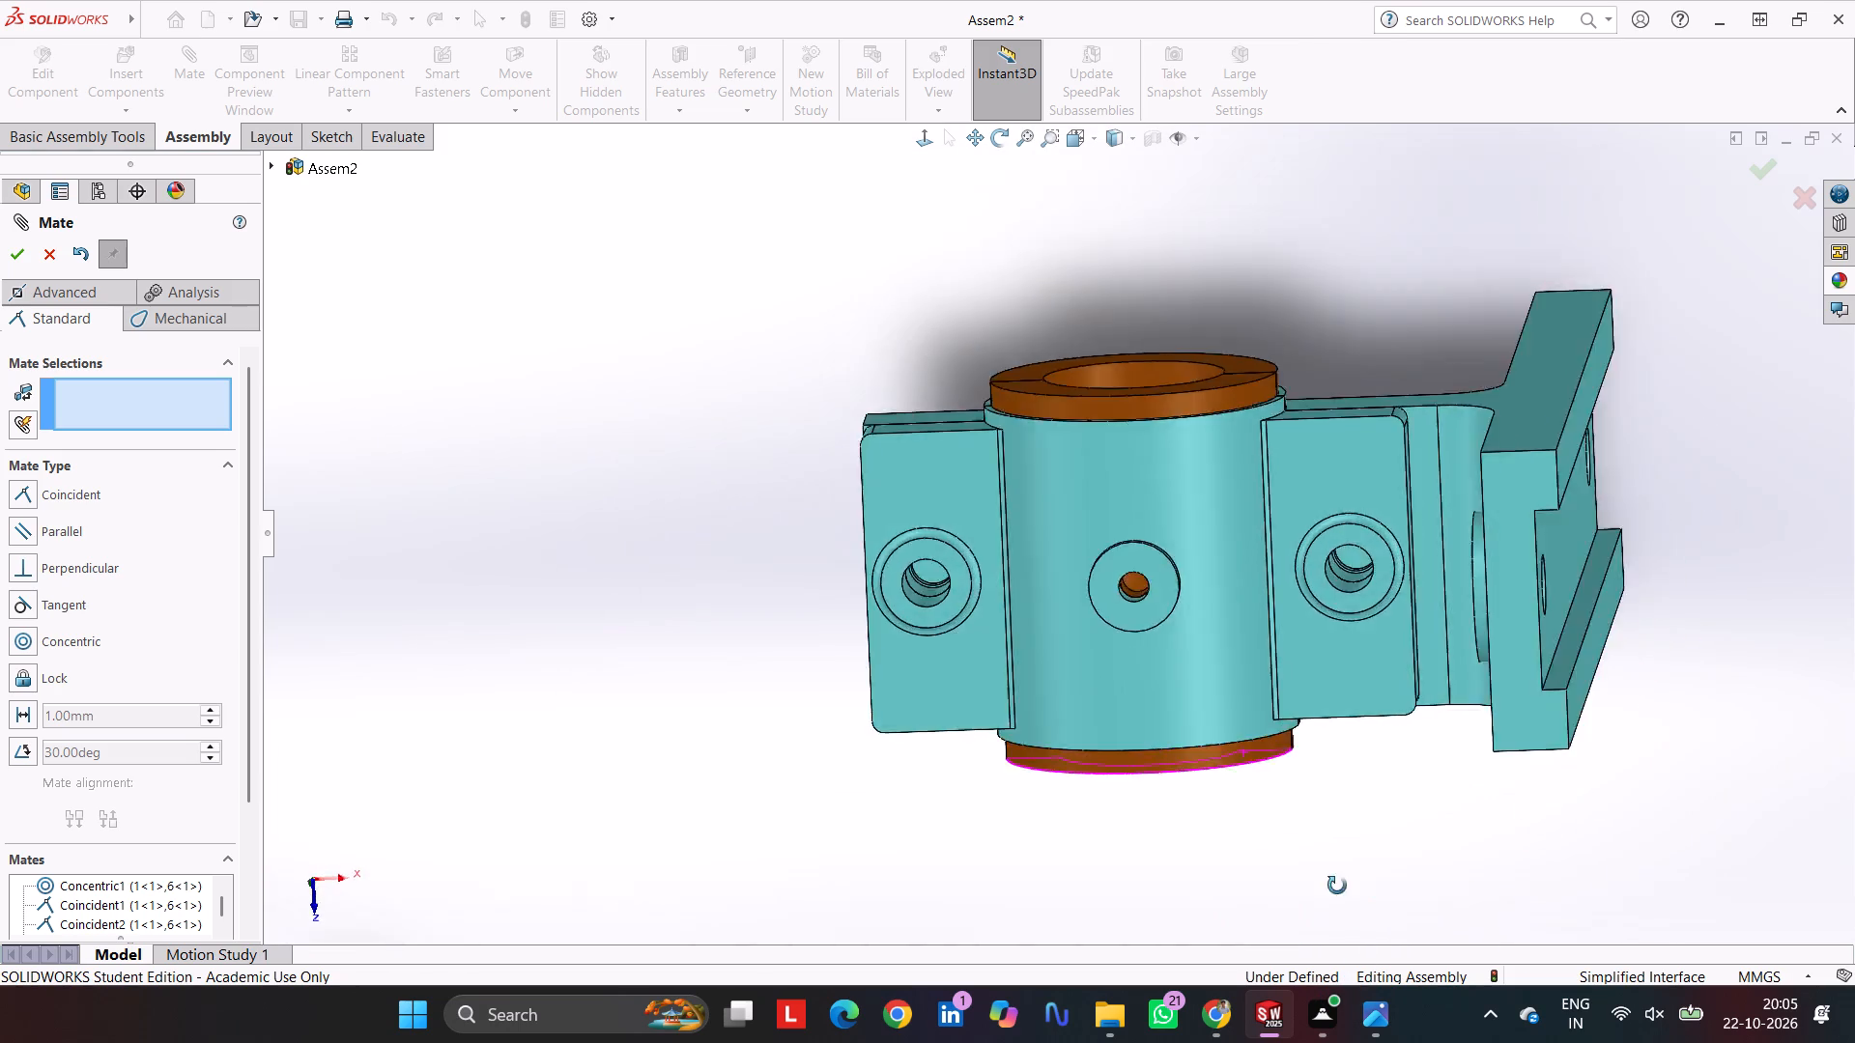
middle_click_drag(1337, 886, 1329, 786)
scroll(1166, 842, "up", 4)
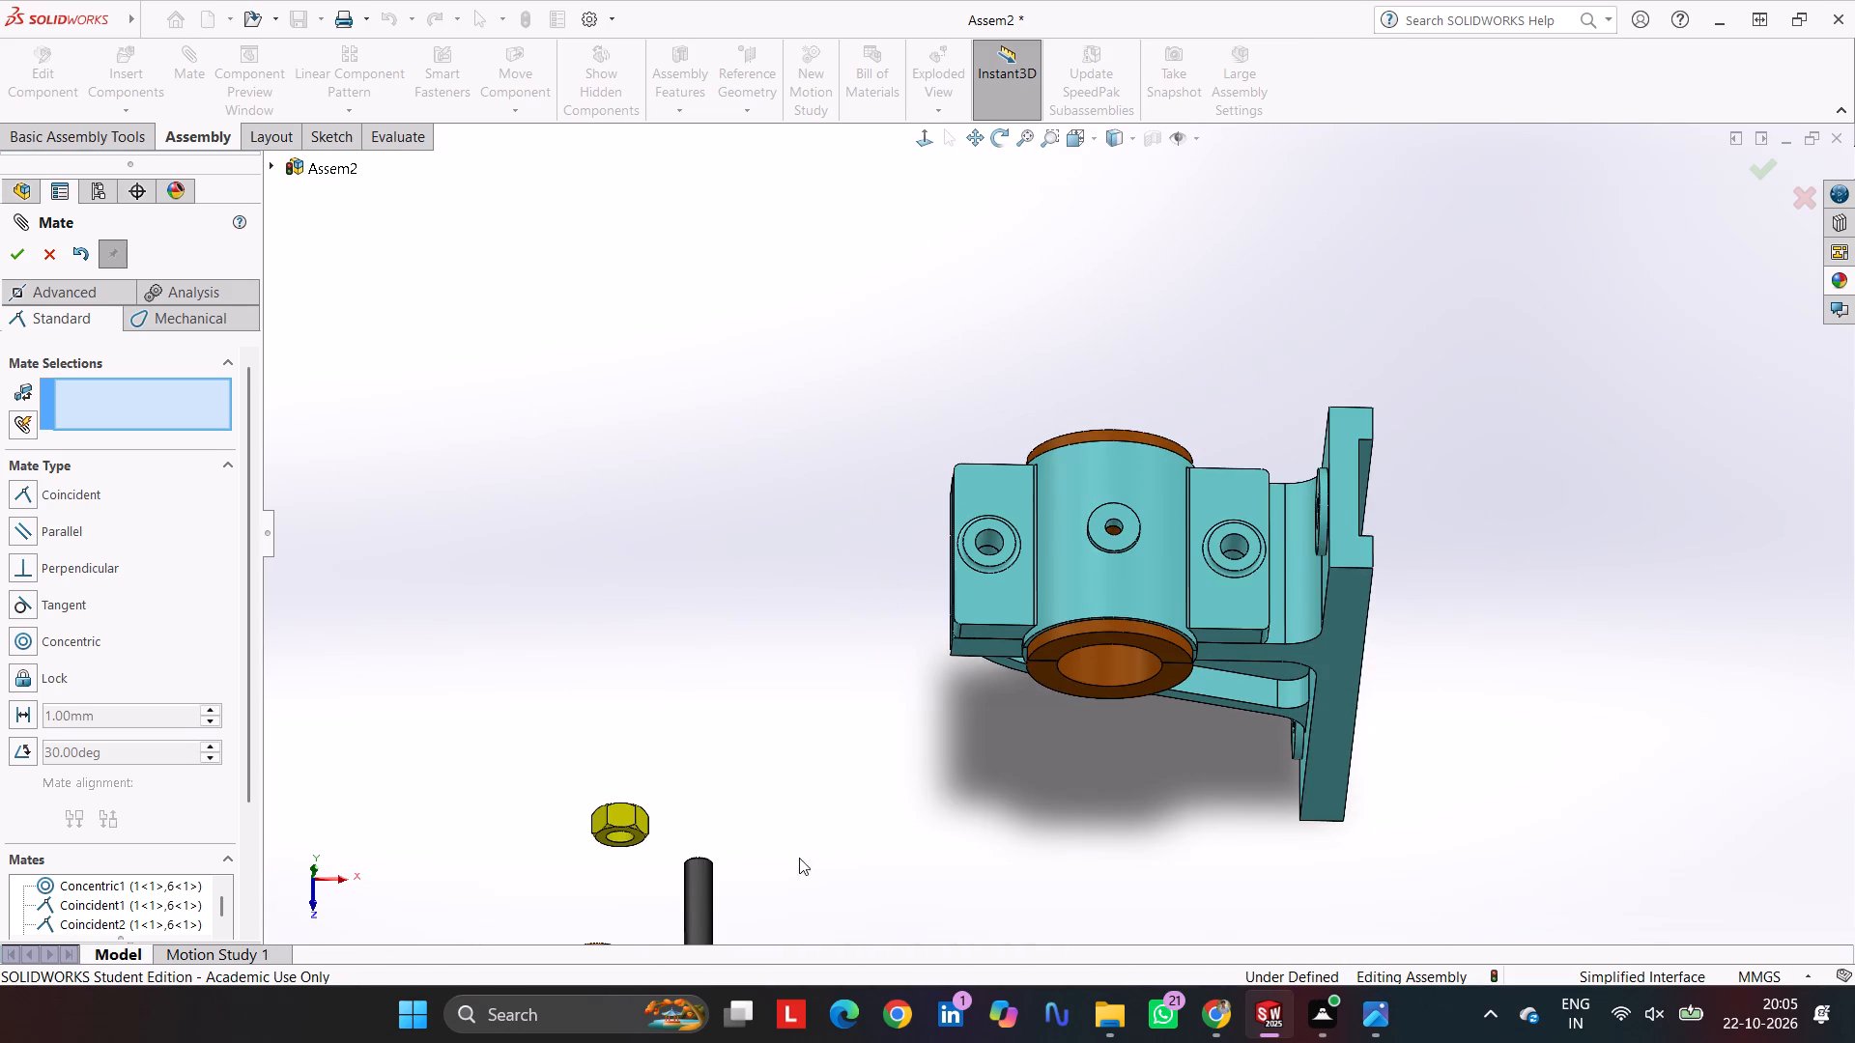
left_click(758, 837)
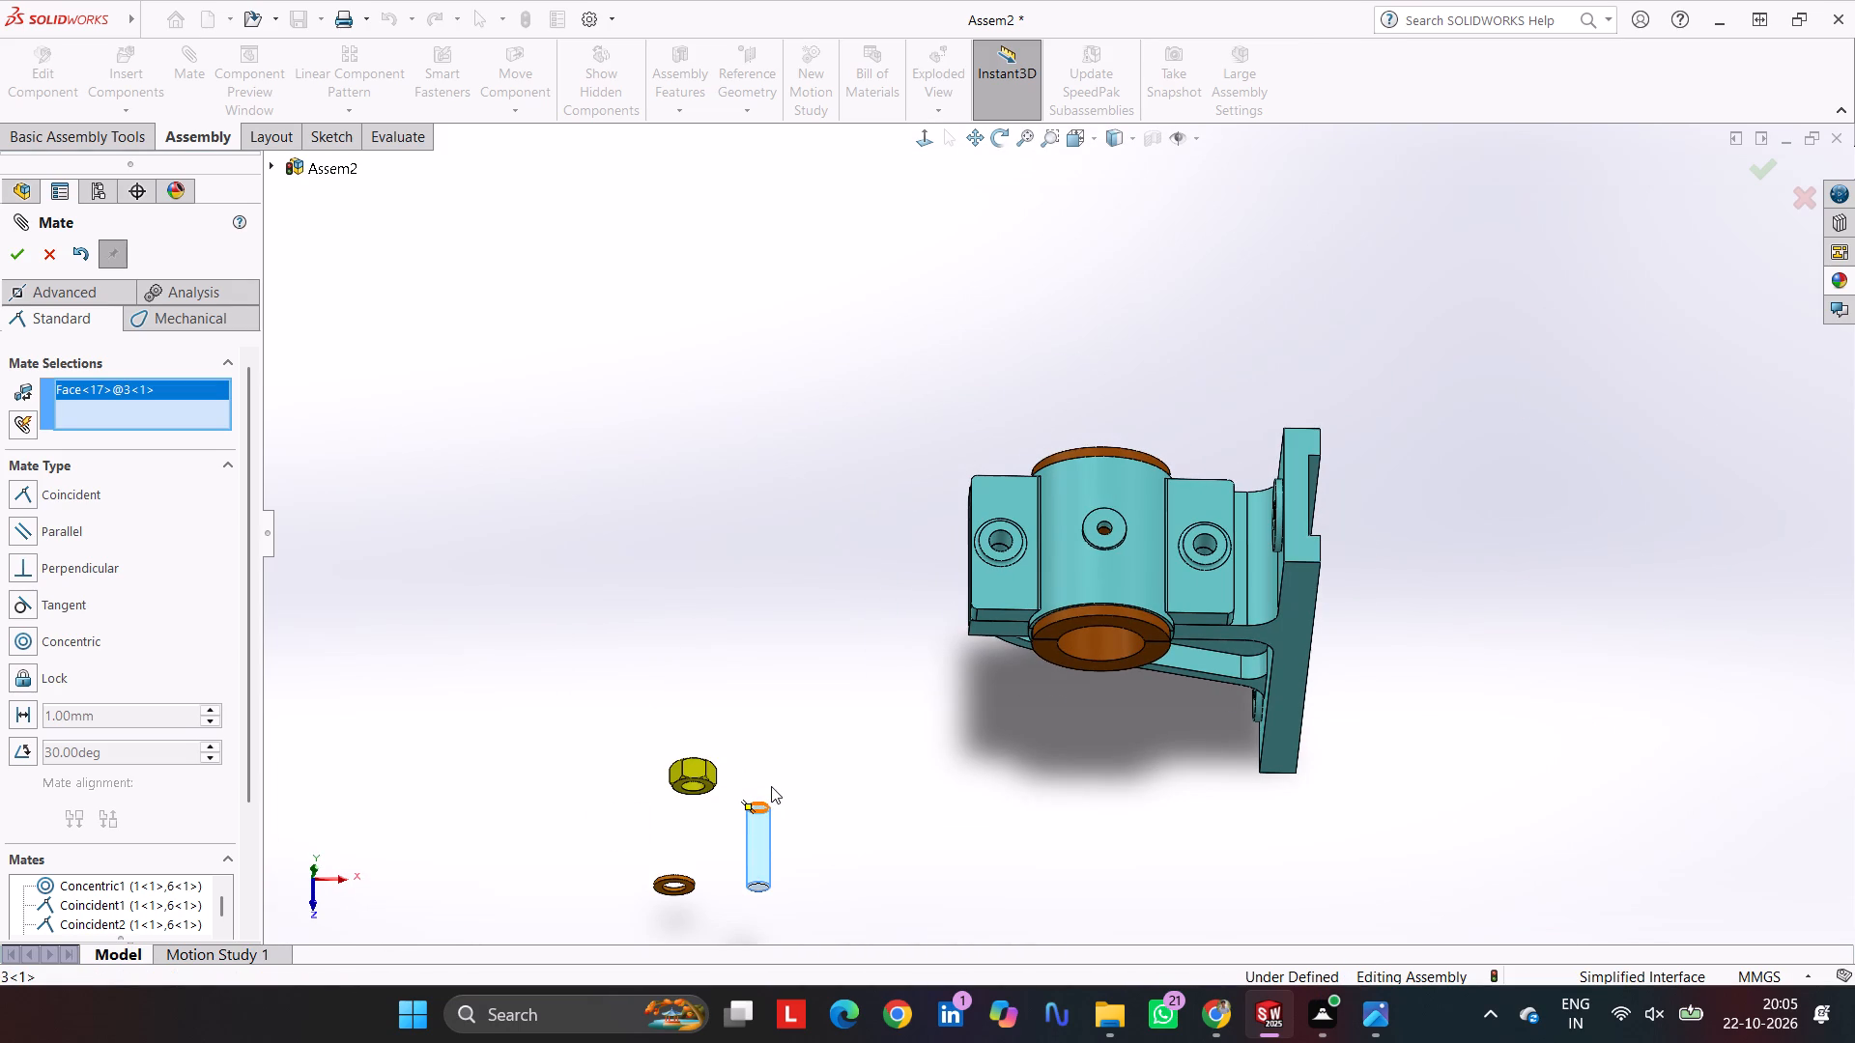
key("Escape")
key("Escape")
key("Escape")
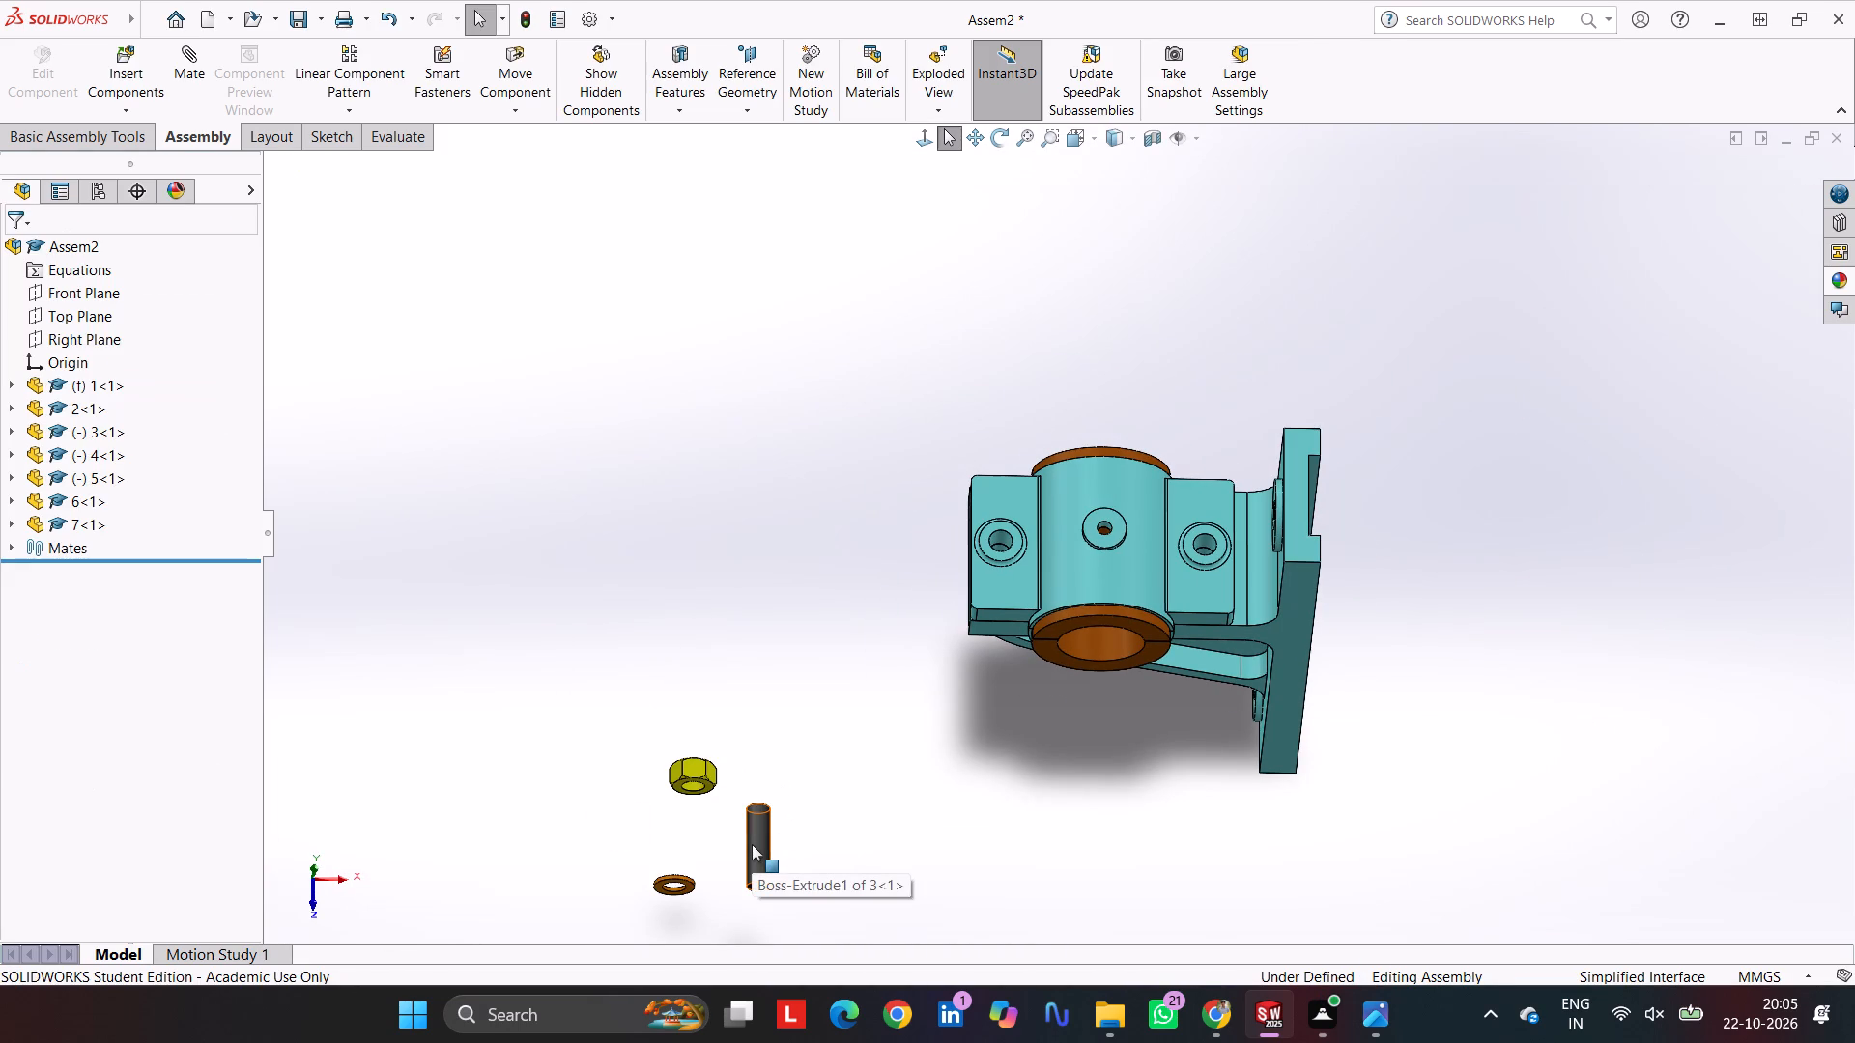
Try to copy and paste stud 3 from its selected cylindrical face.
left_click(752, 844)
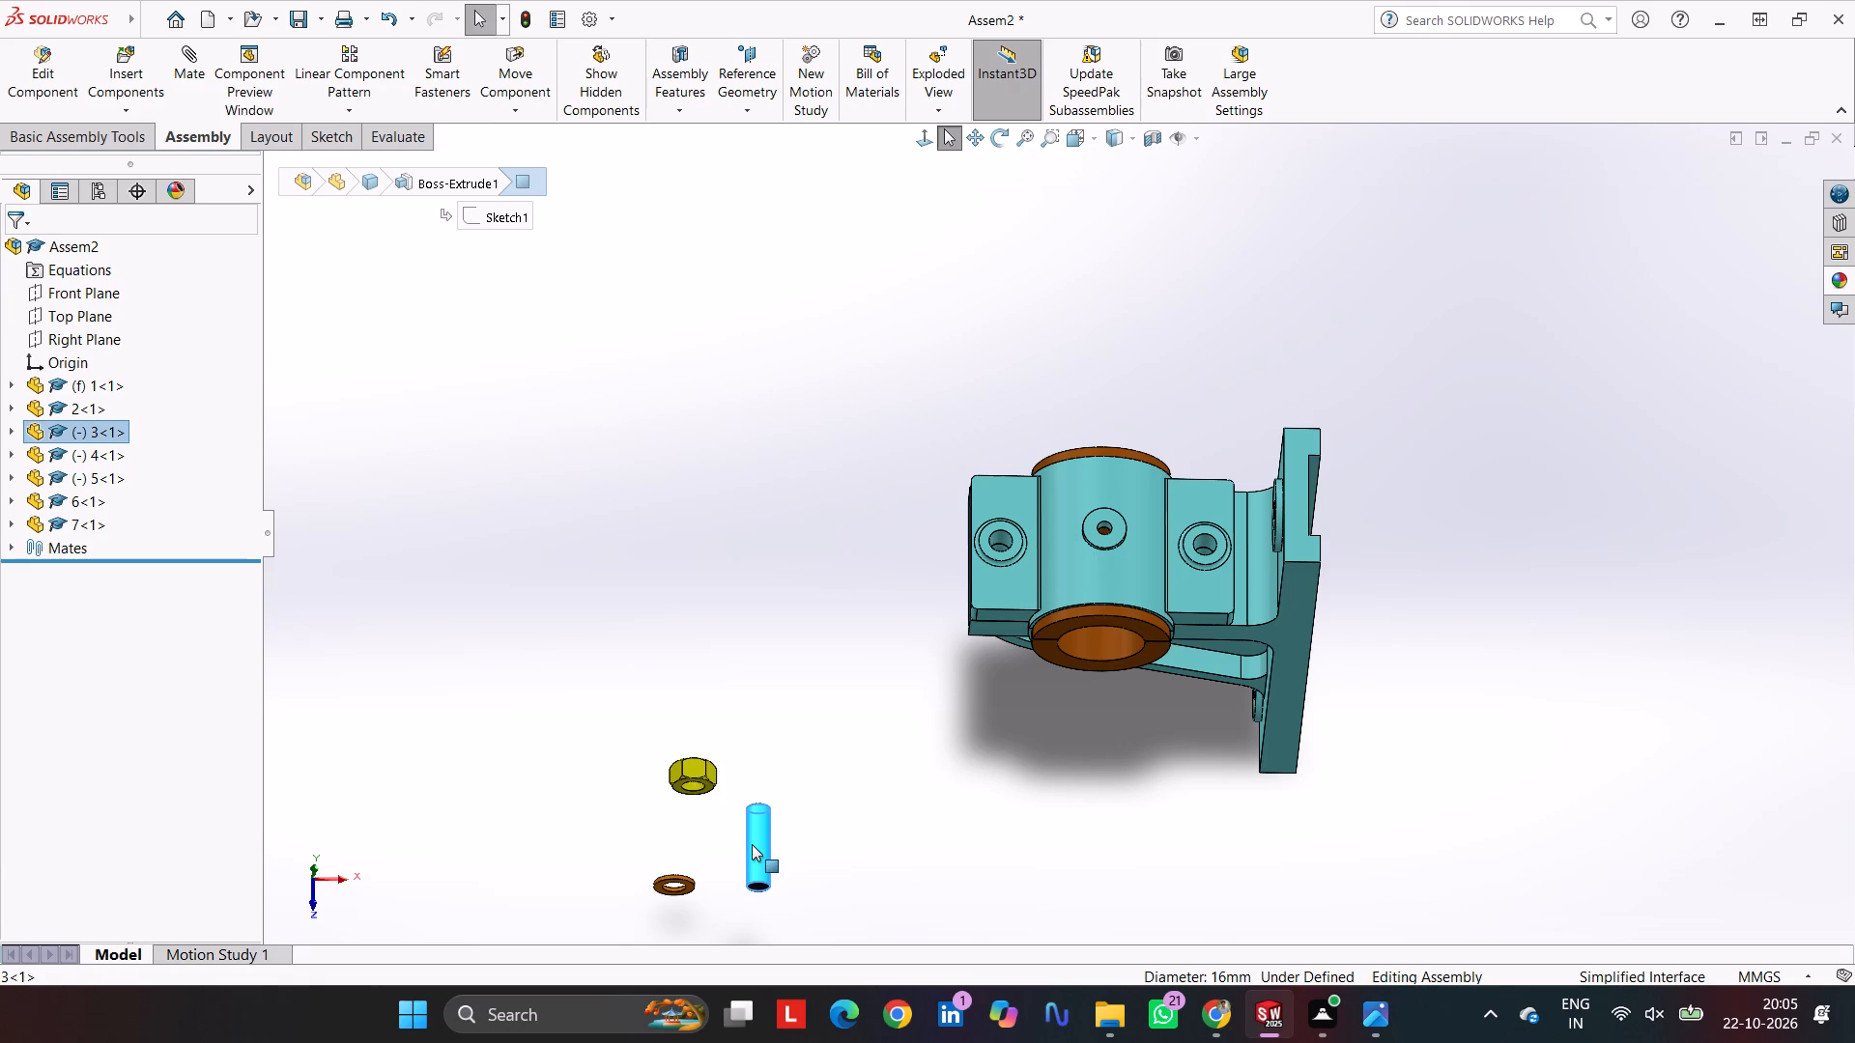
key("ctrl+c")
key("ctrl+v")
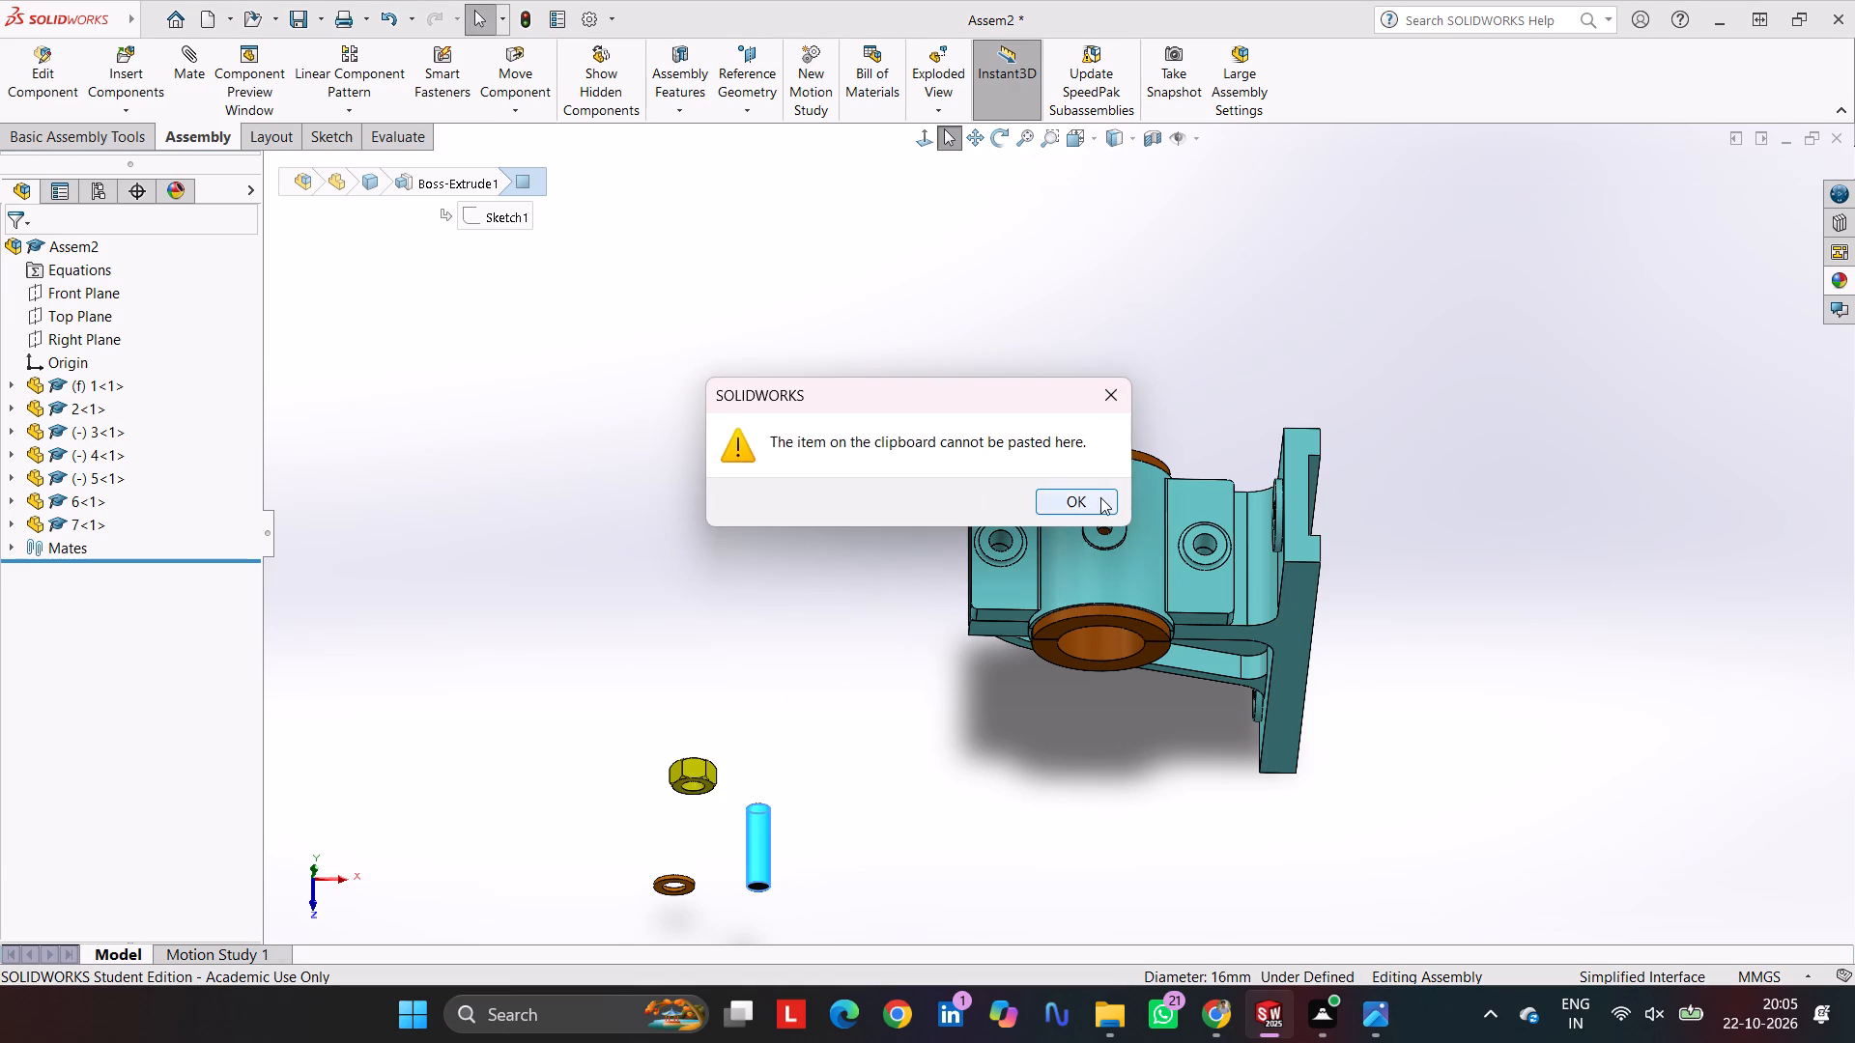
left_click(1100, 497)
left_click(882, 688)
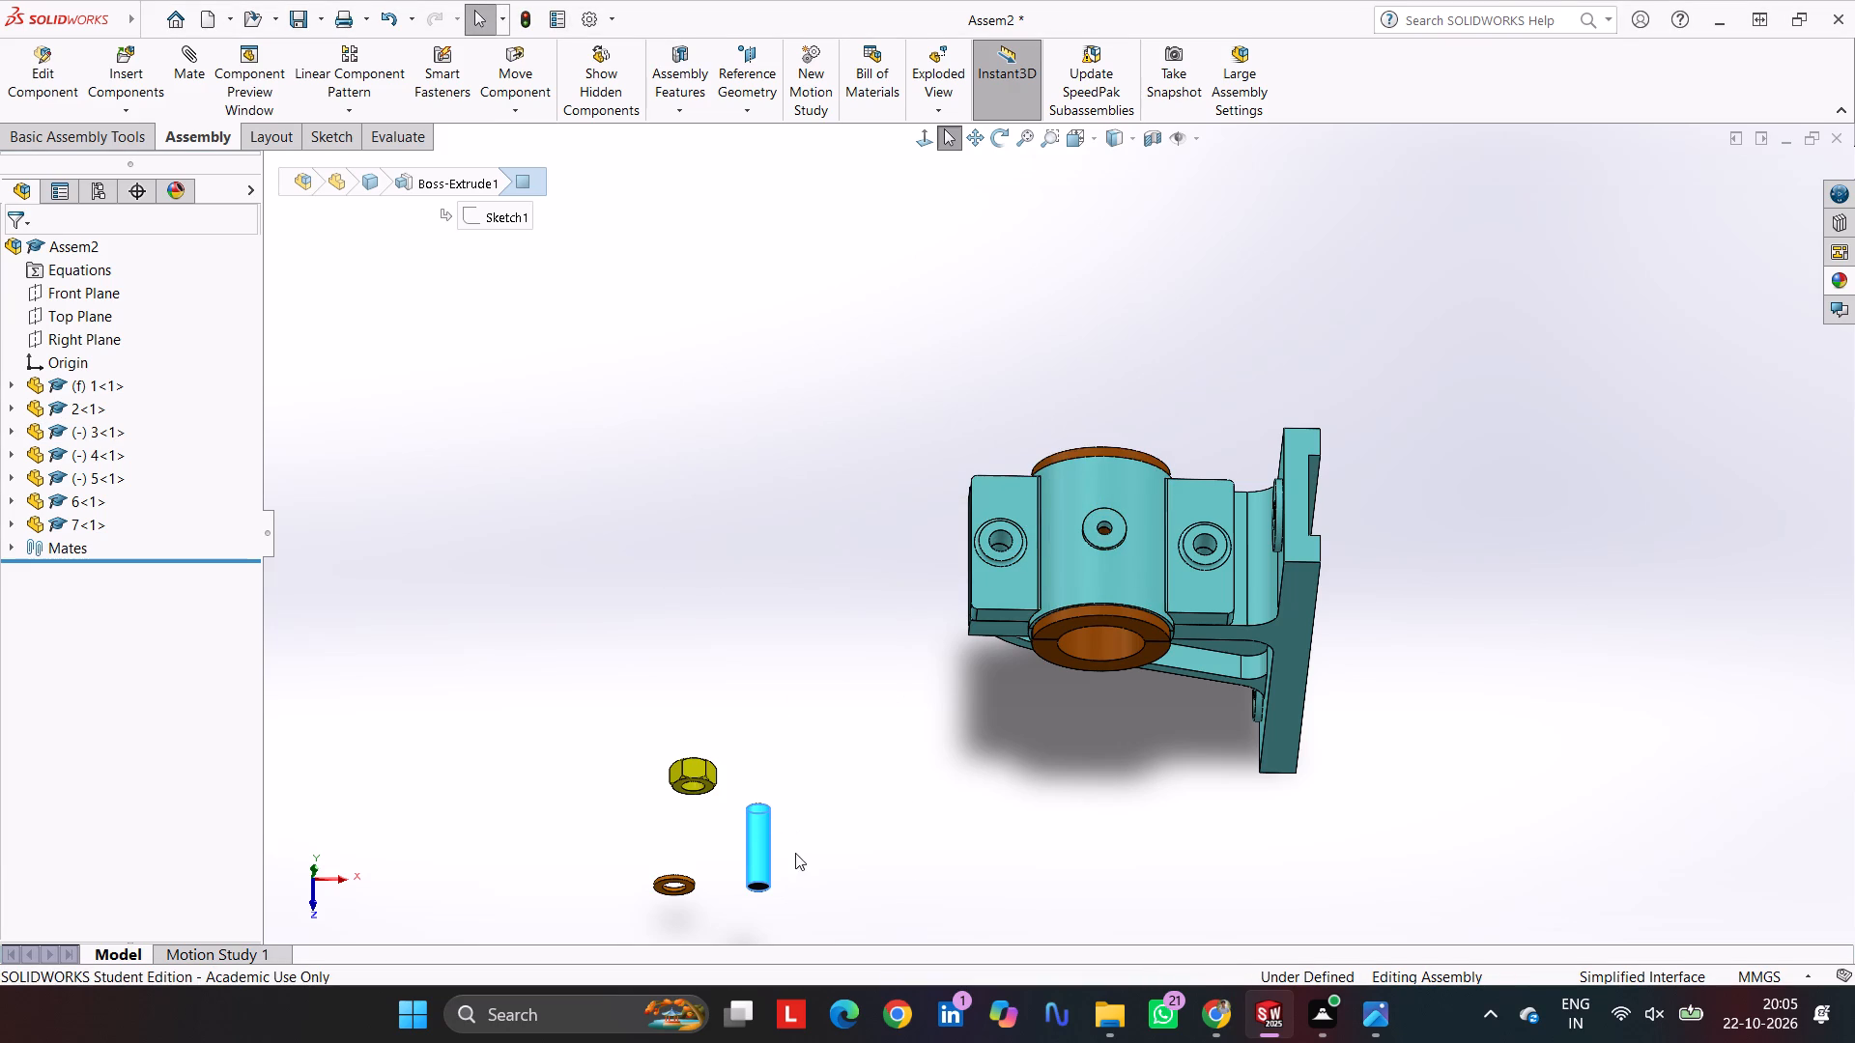
Copy the whole stud component 3 and paste a second instance into the assembly.
left_click(766, 836)
left_click(100, 429)
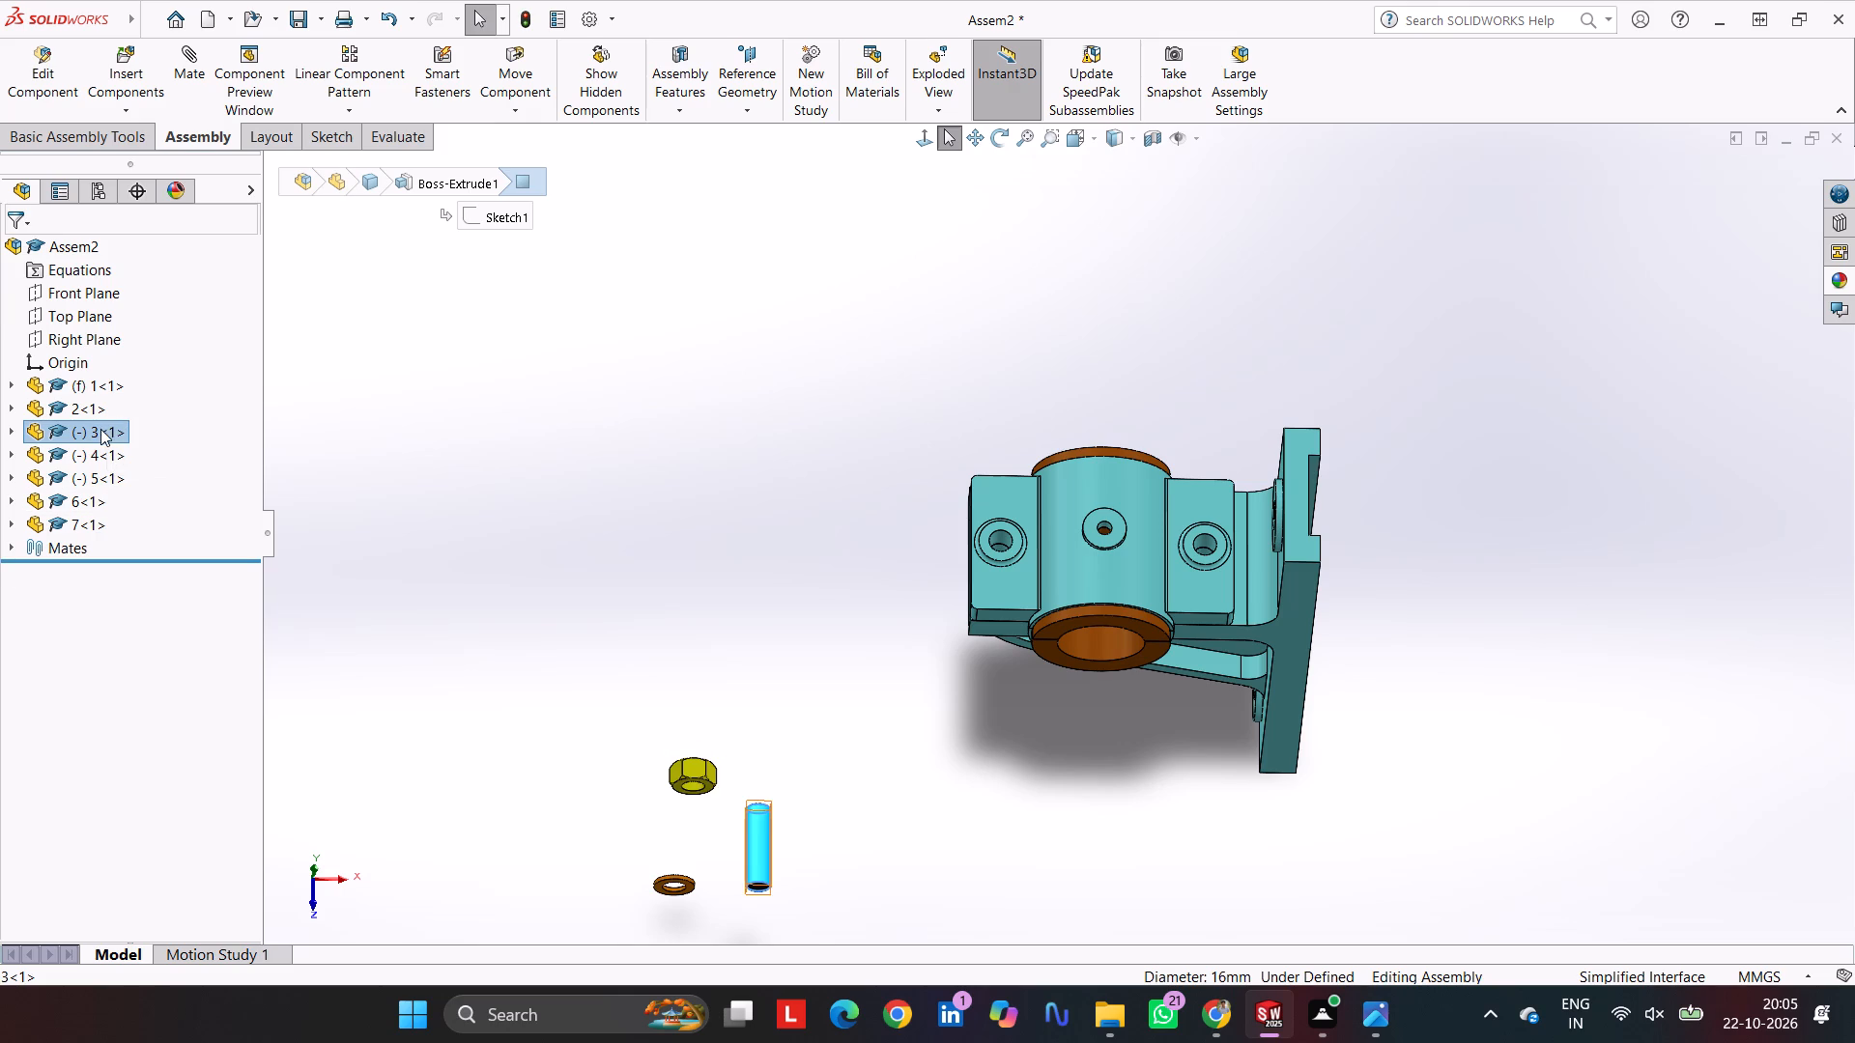
key("ctrl+c")
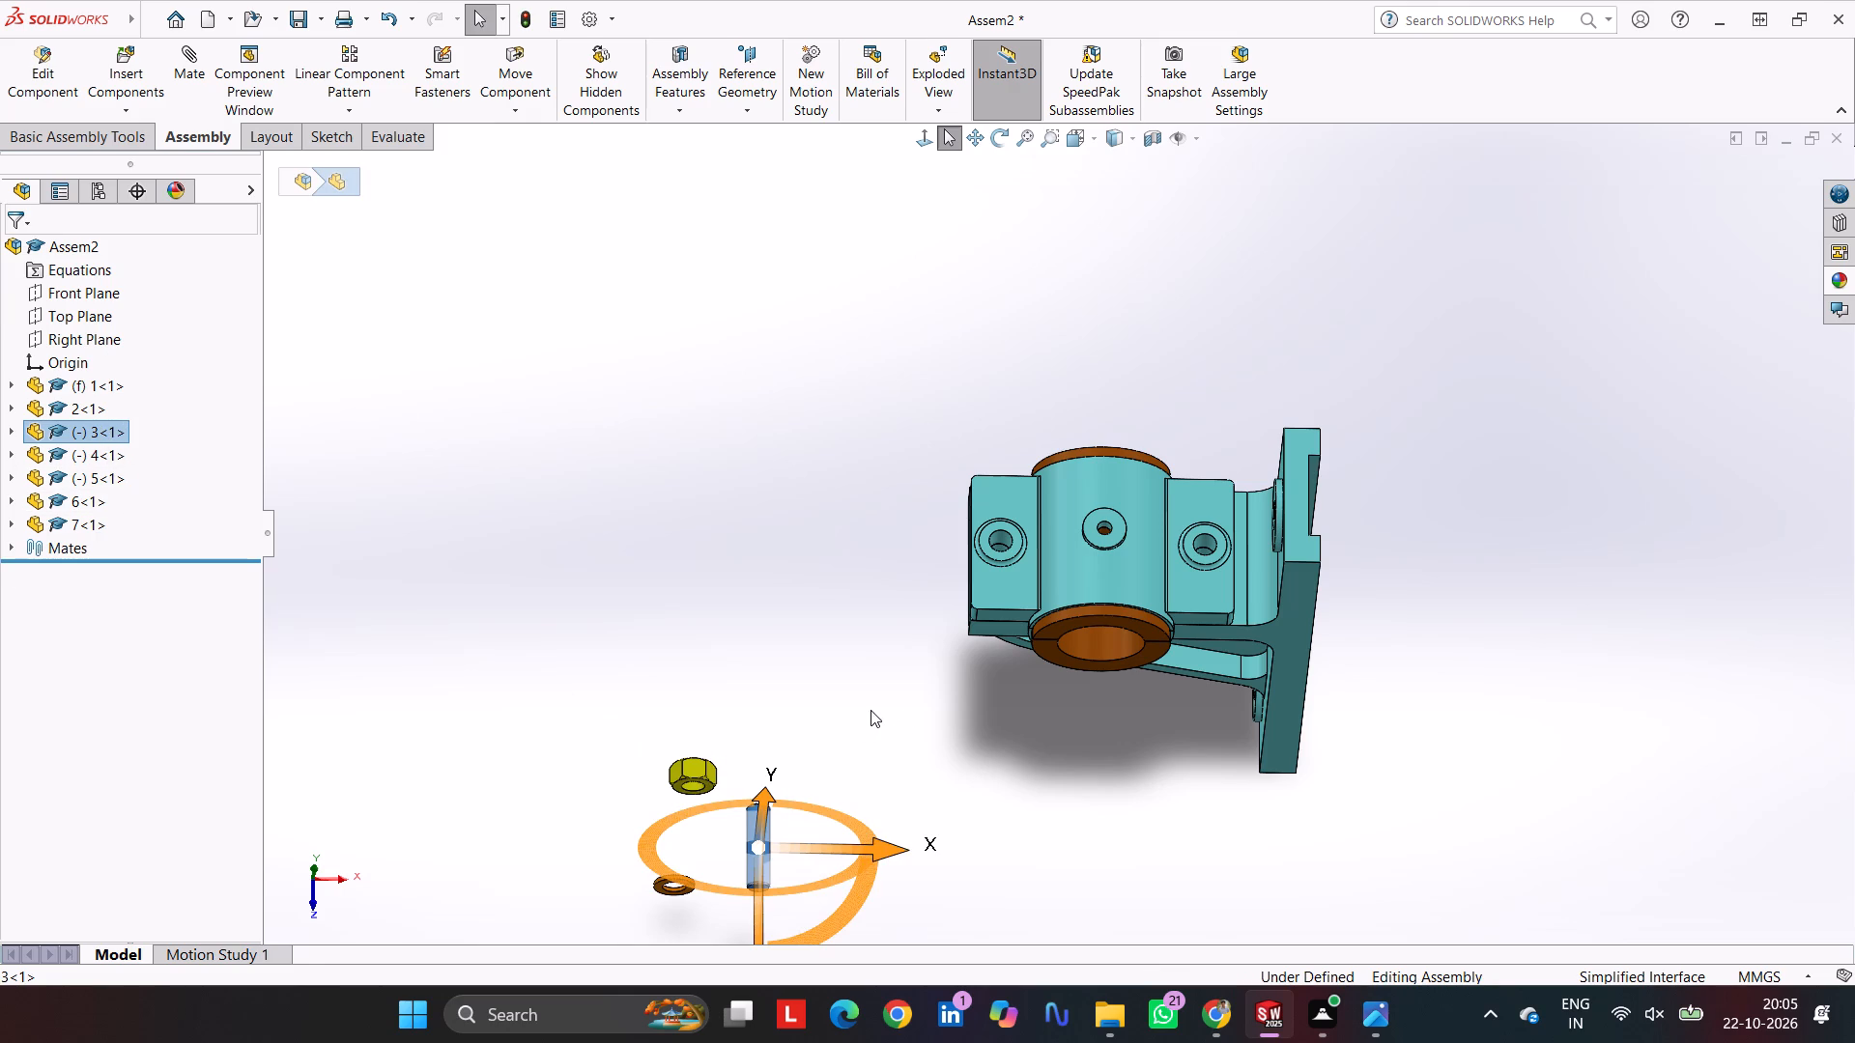
key("ctrl+v")
left_click(1047, 739)
Copy the washer component 4 and paste a second instance into the assembly.
middle_click_drag(932, 737, 941, 693)
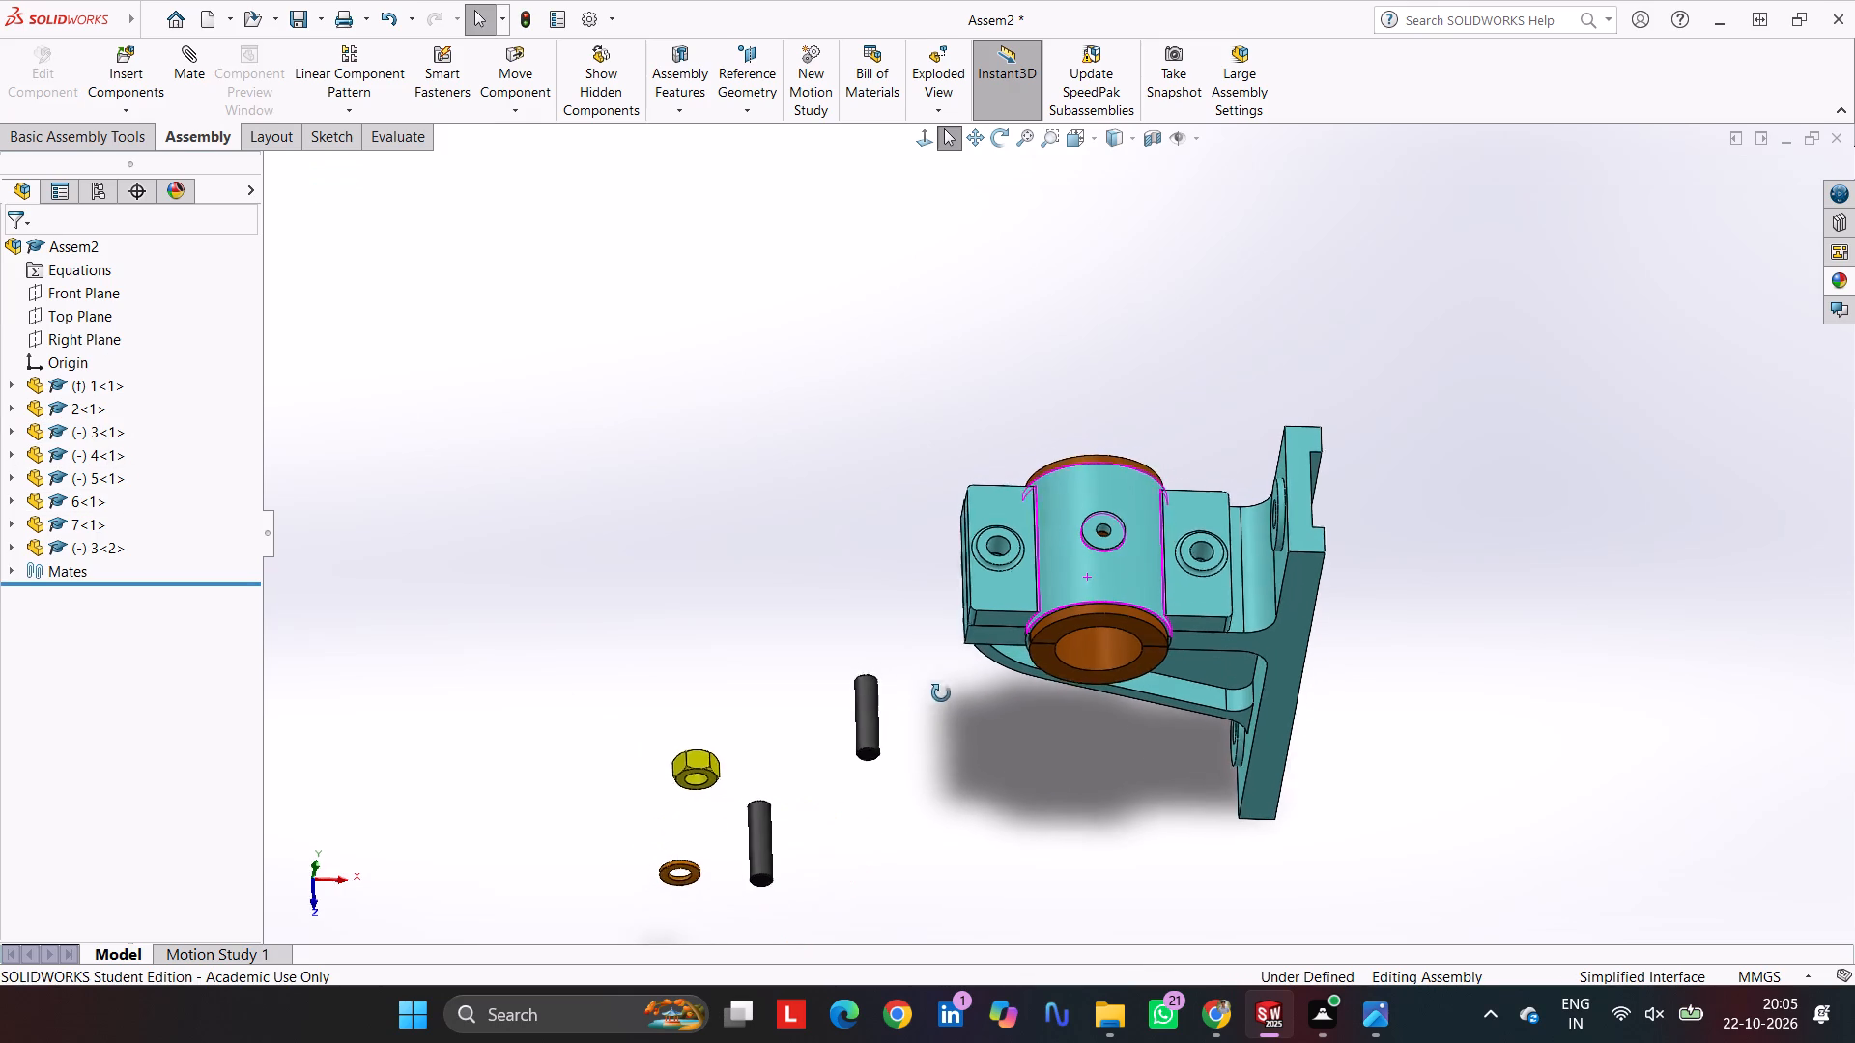
middle_click_drag(941, 693, 944, 684)
left_click(699, 868)
left_click(109, 447)
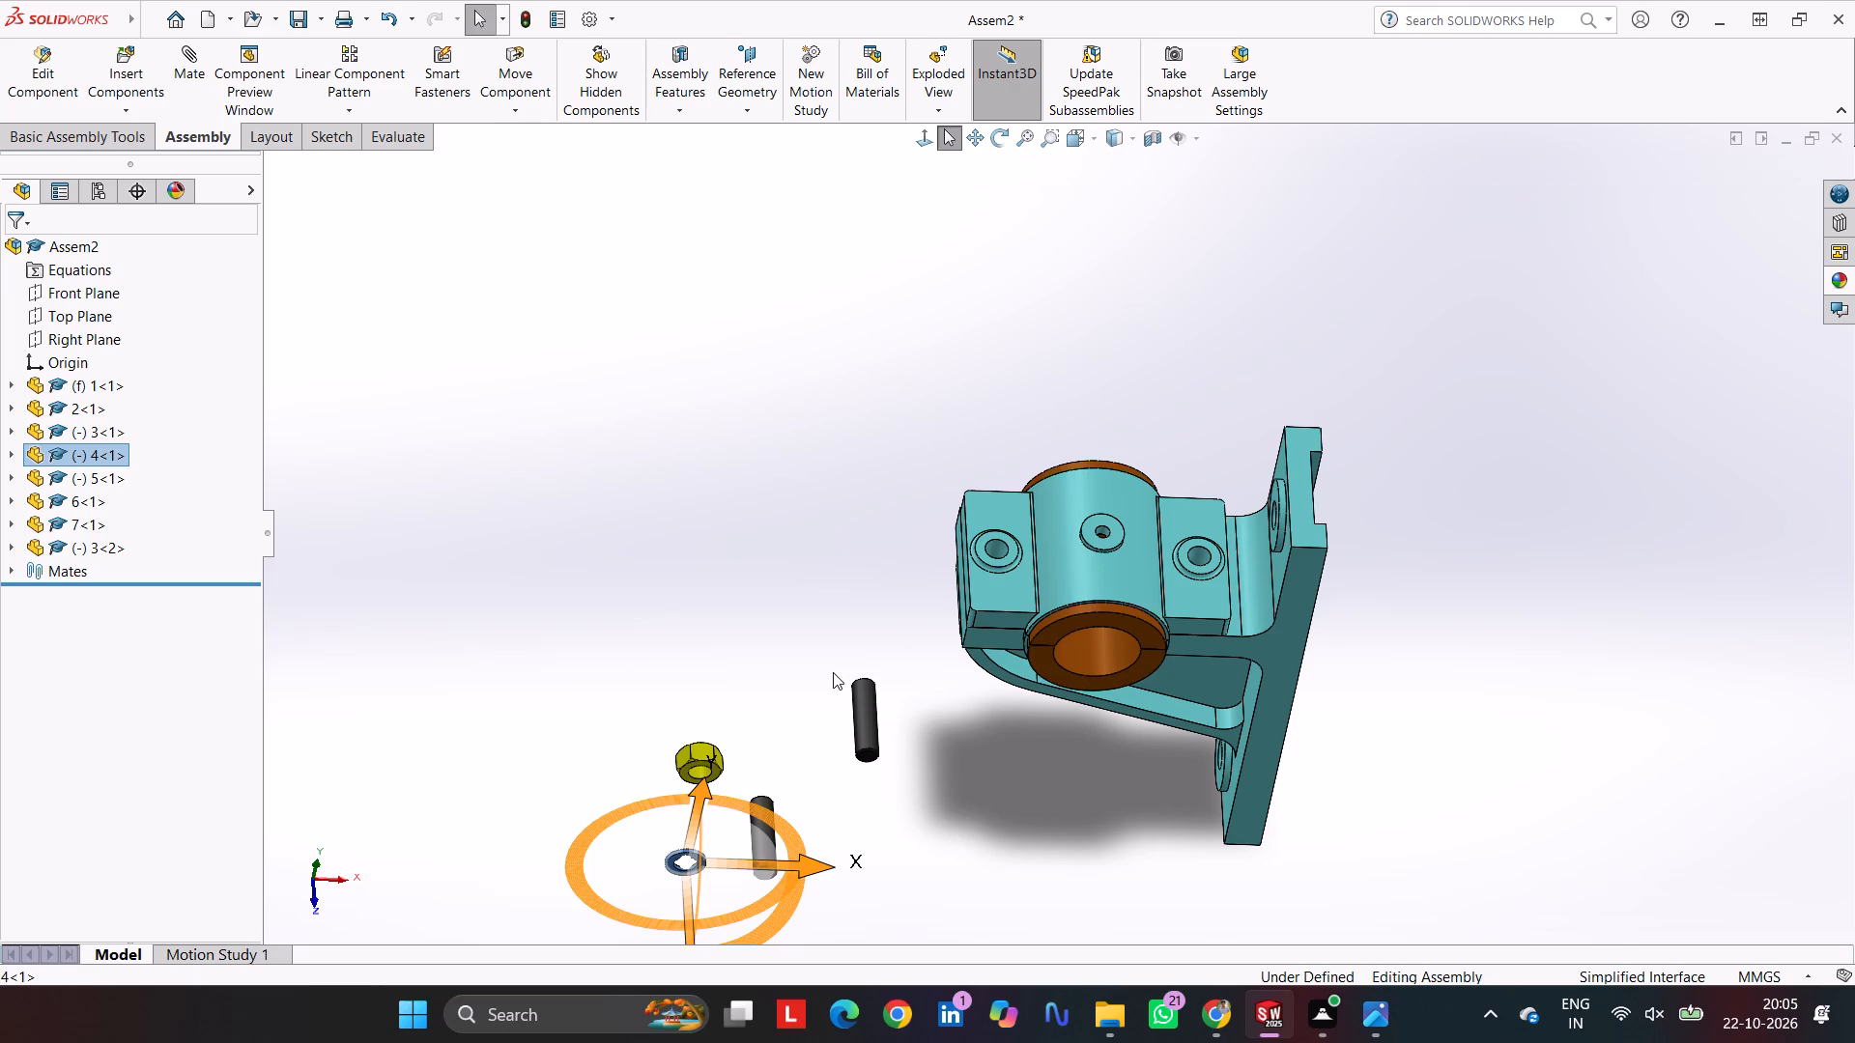
key("ctrl+c")
key("ctrl+v")
left_click(809, 698)
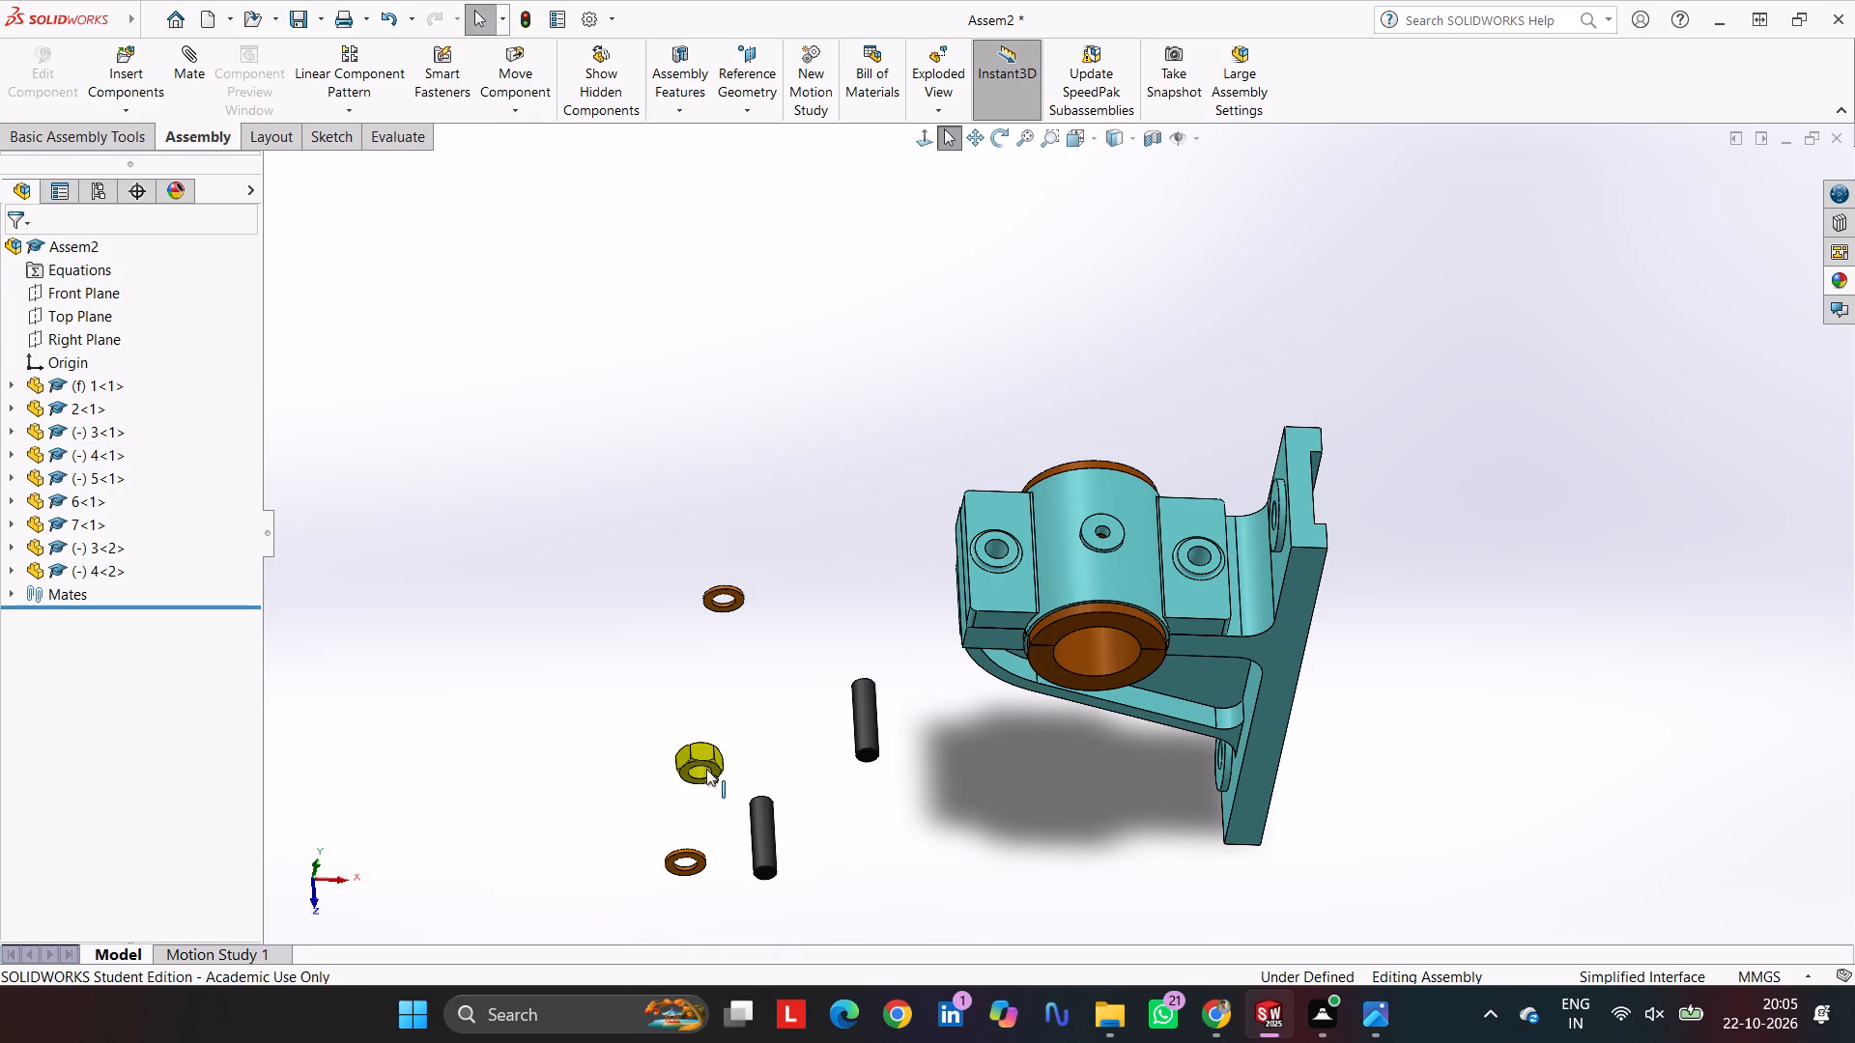
Copy the nut component 5 and paste a second instance into the assembly.
left_click(695, 750)
left_click(78, 474)
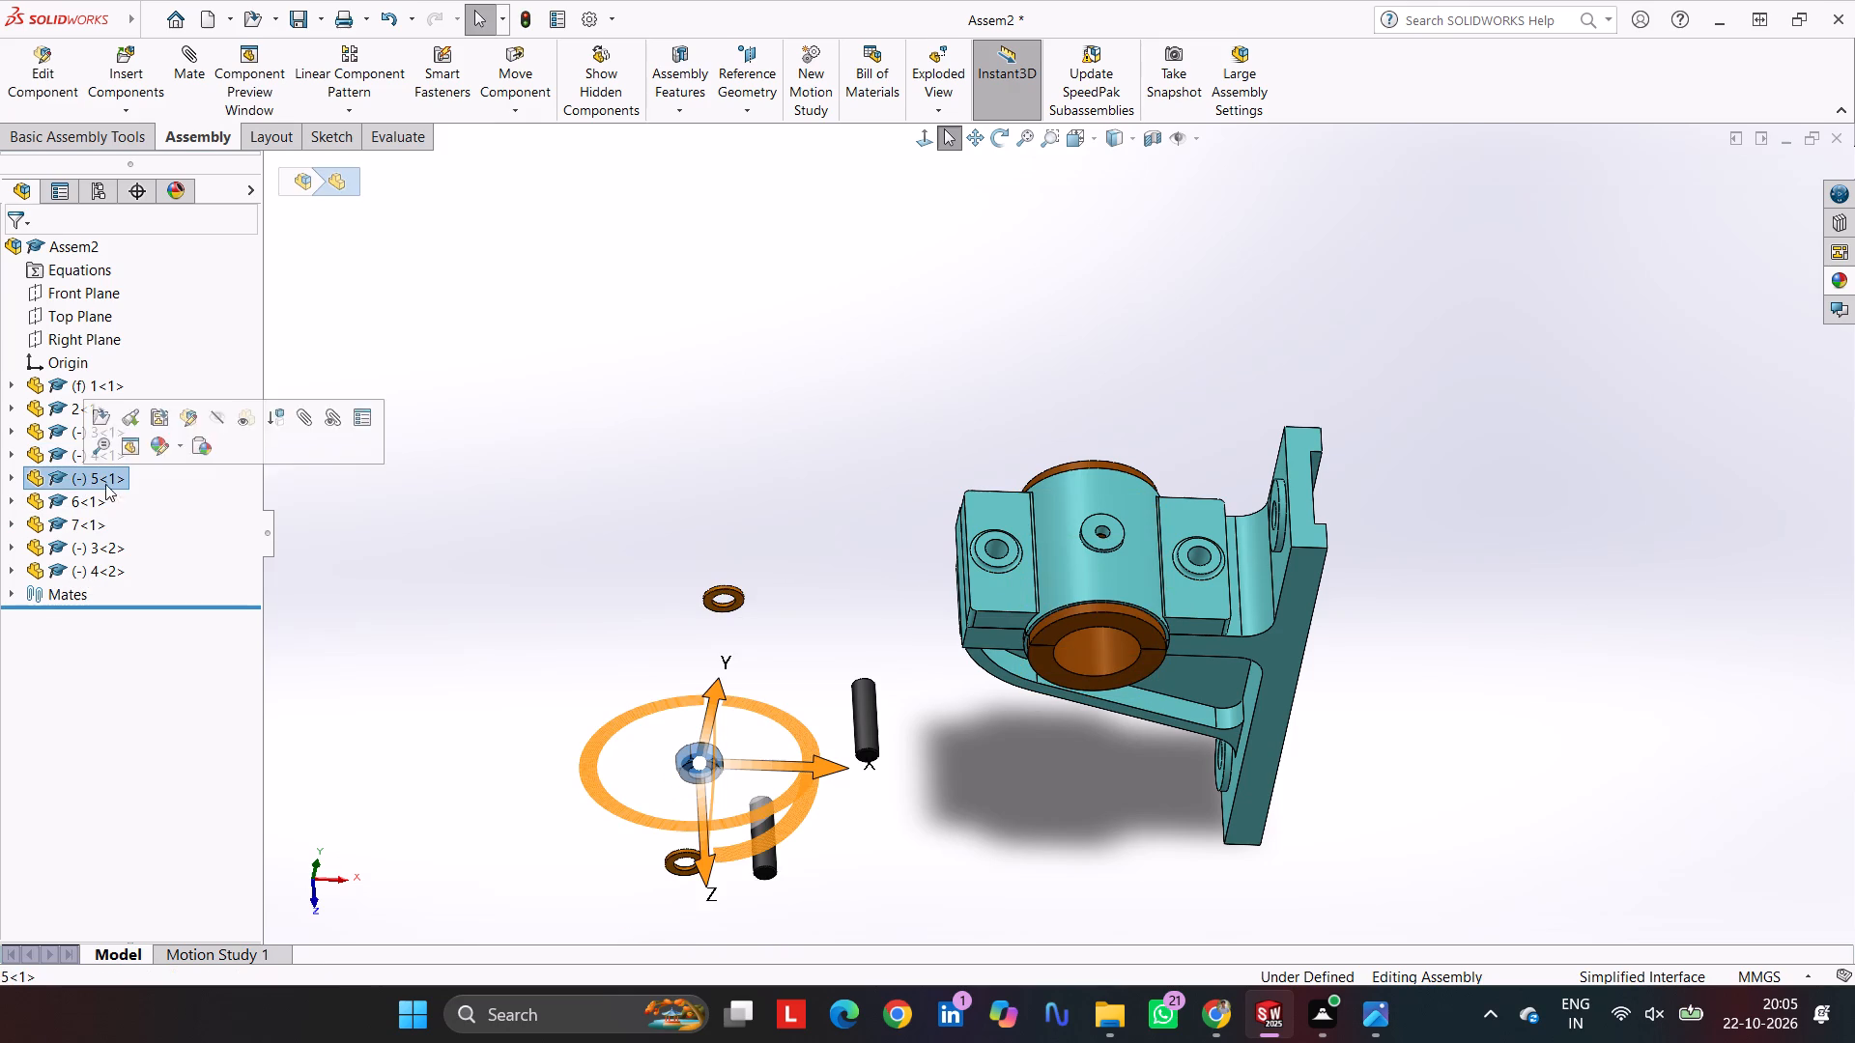
key("ctrl+c")
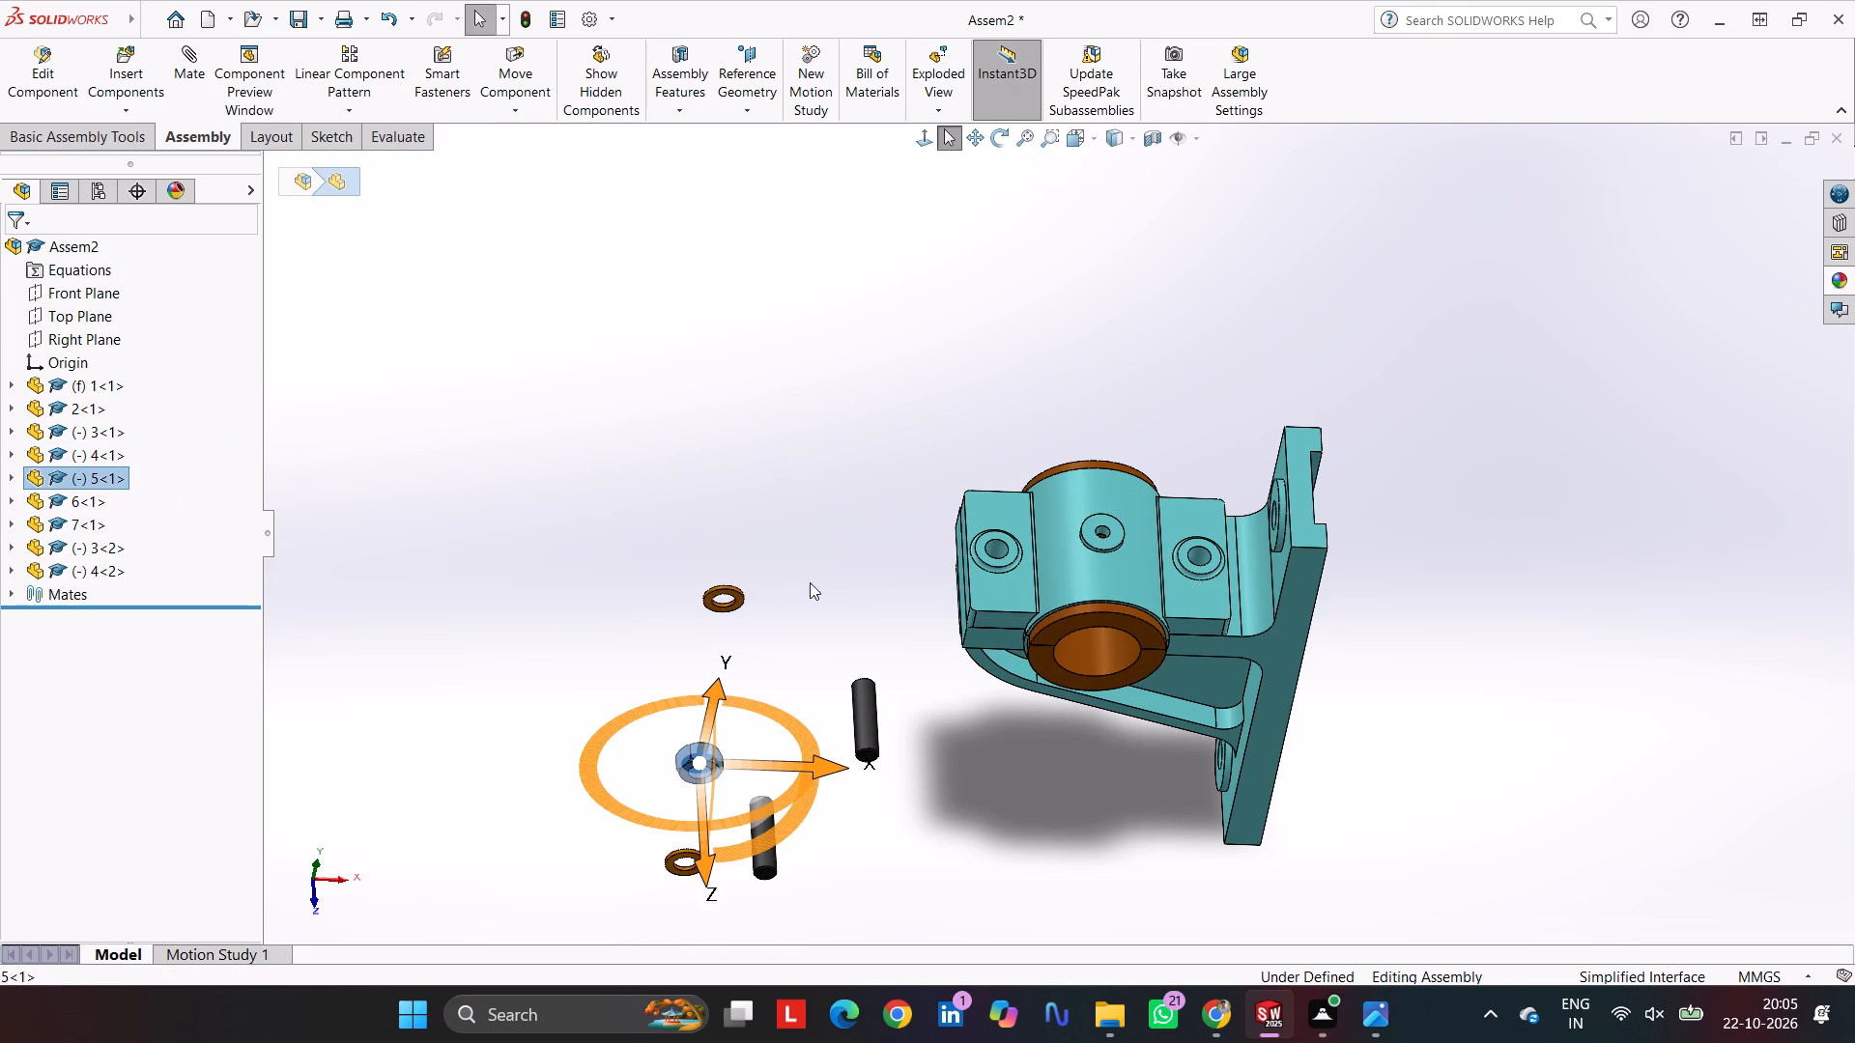
key("ctrl+v")
left_click(1026, 768)
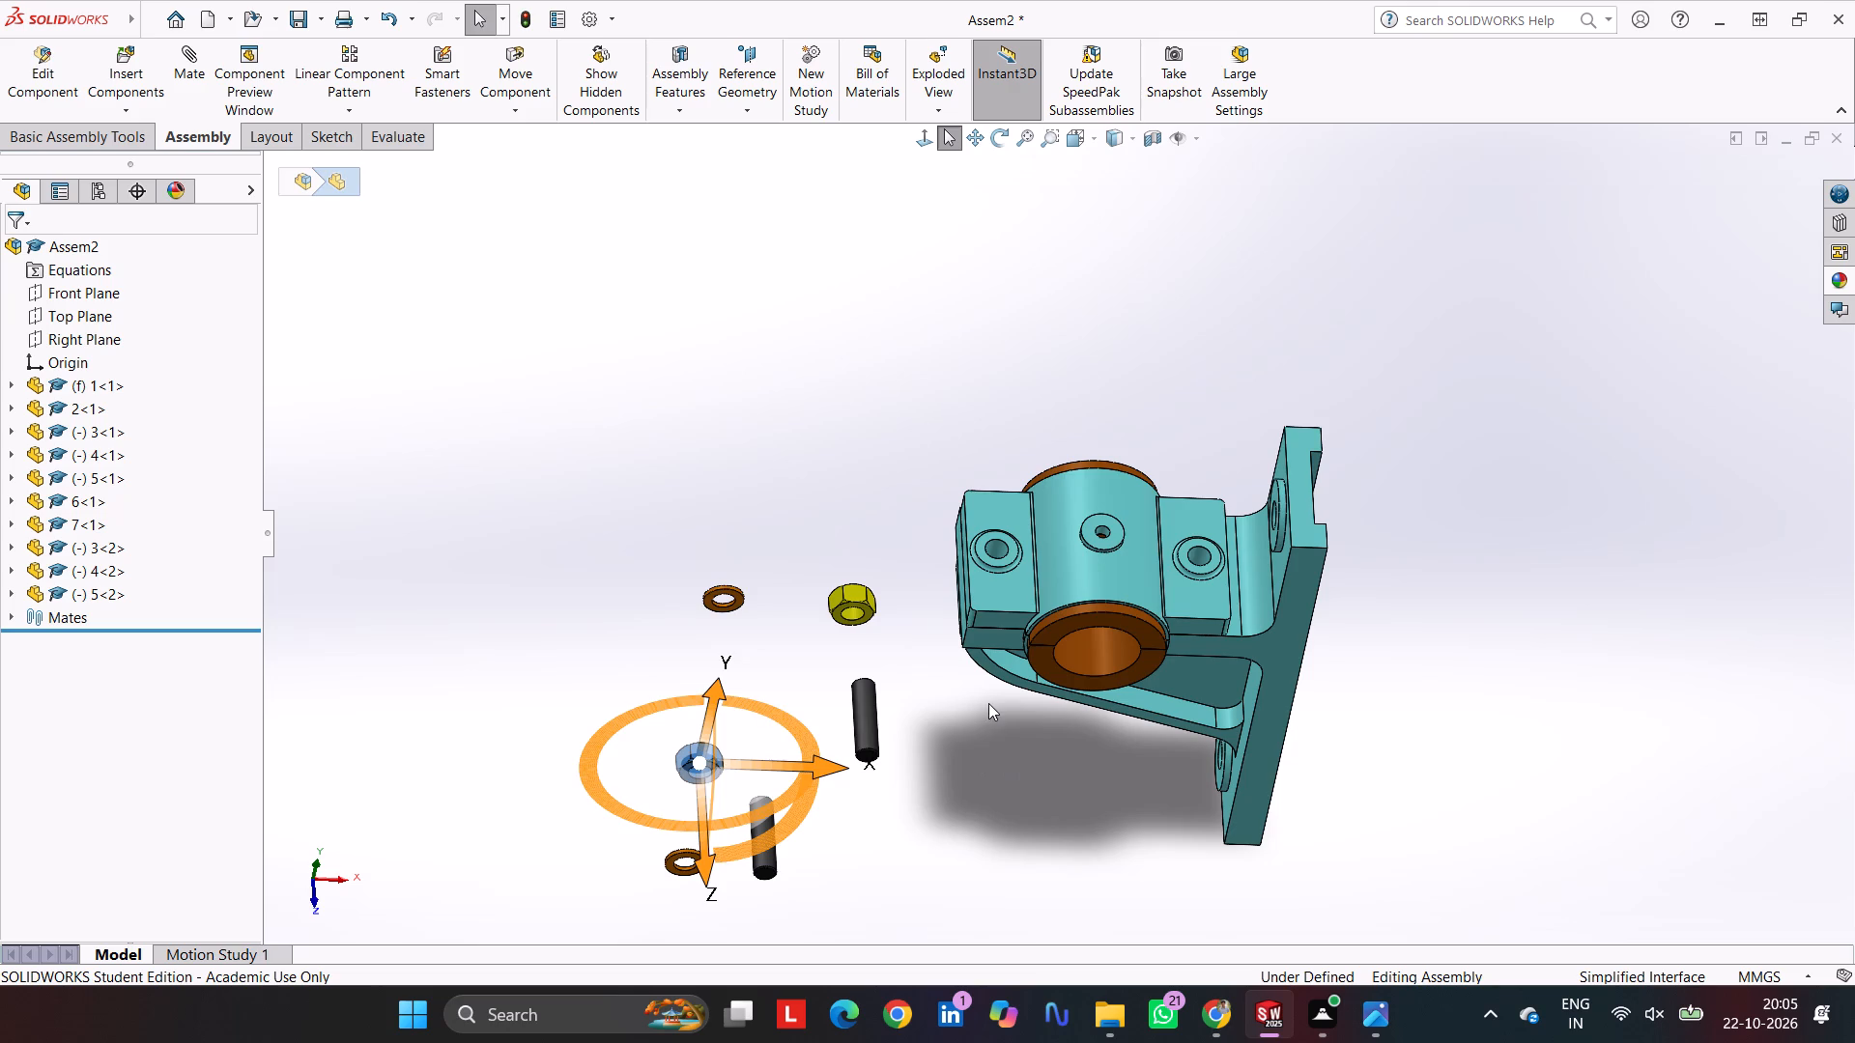
Move the original washer 4 up beside its pasted copy.
scroll(839, 715, "down", 2)
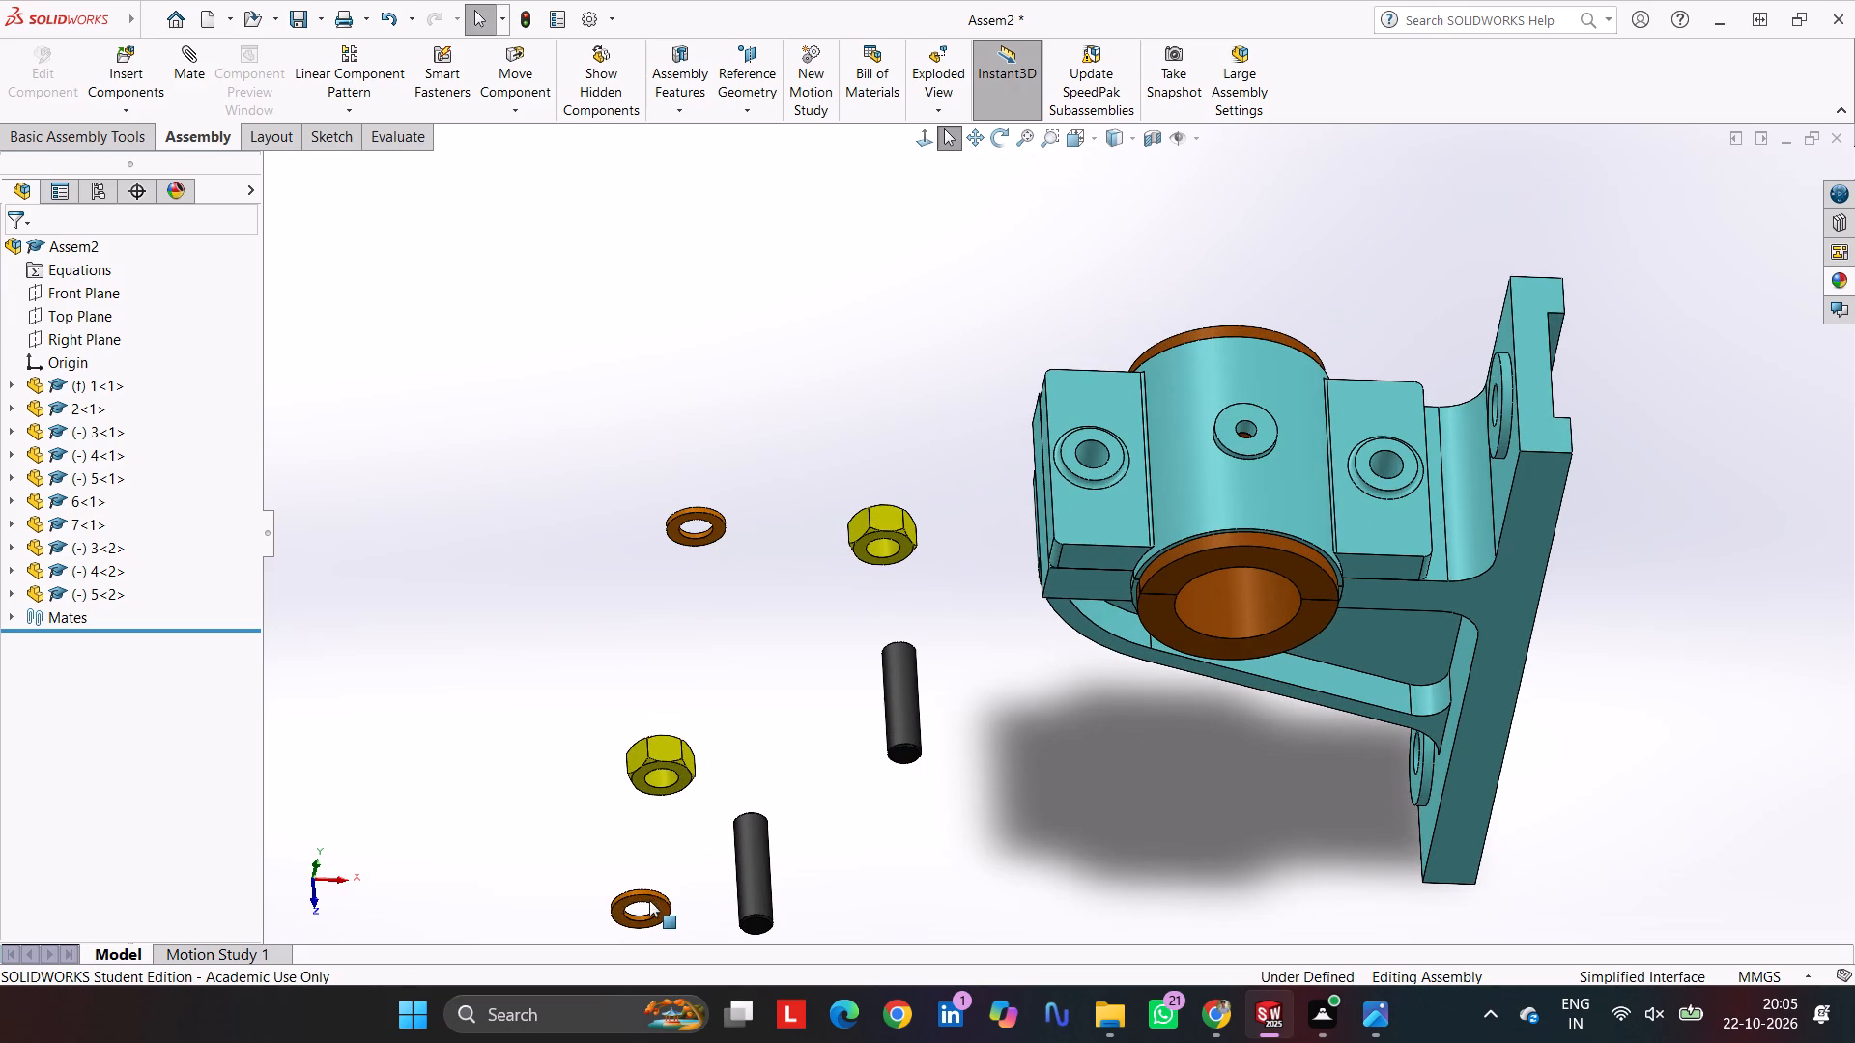
left_click_drag(649, 900, 772, 463)
left_click(744, 691)
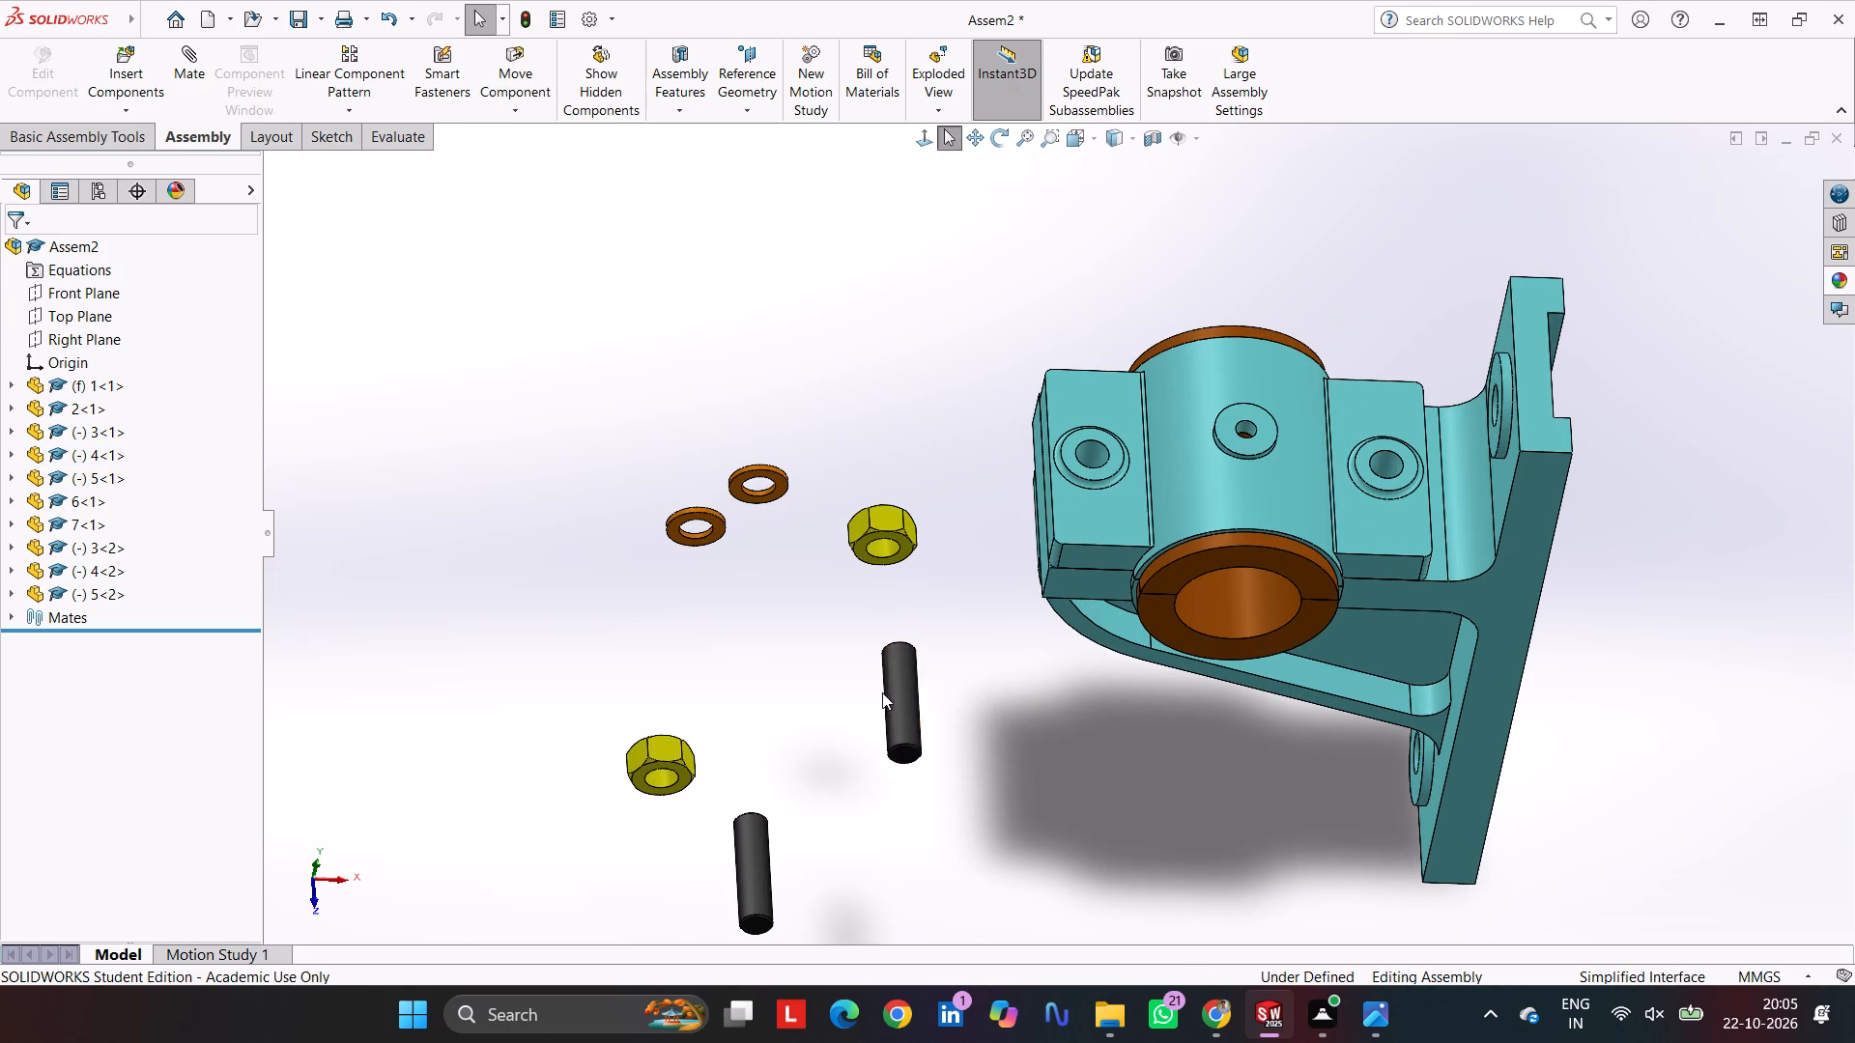
Mate the copied stud 3 concentric with the cap 2 bolt hole farther from the bracket's mounting plate.
left_click(904, 693)
left_click(1087, 448, "ctrl")
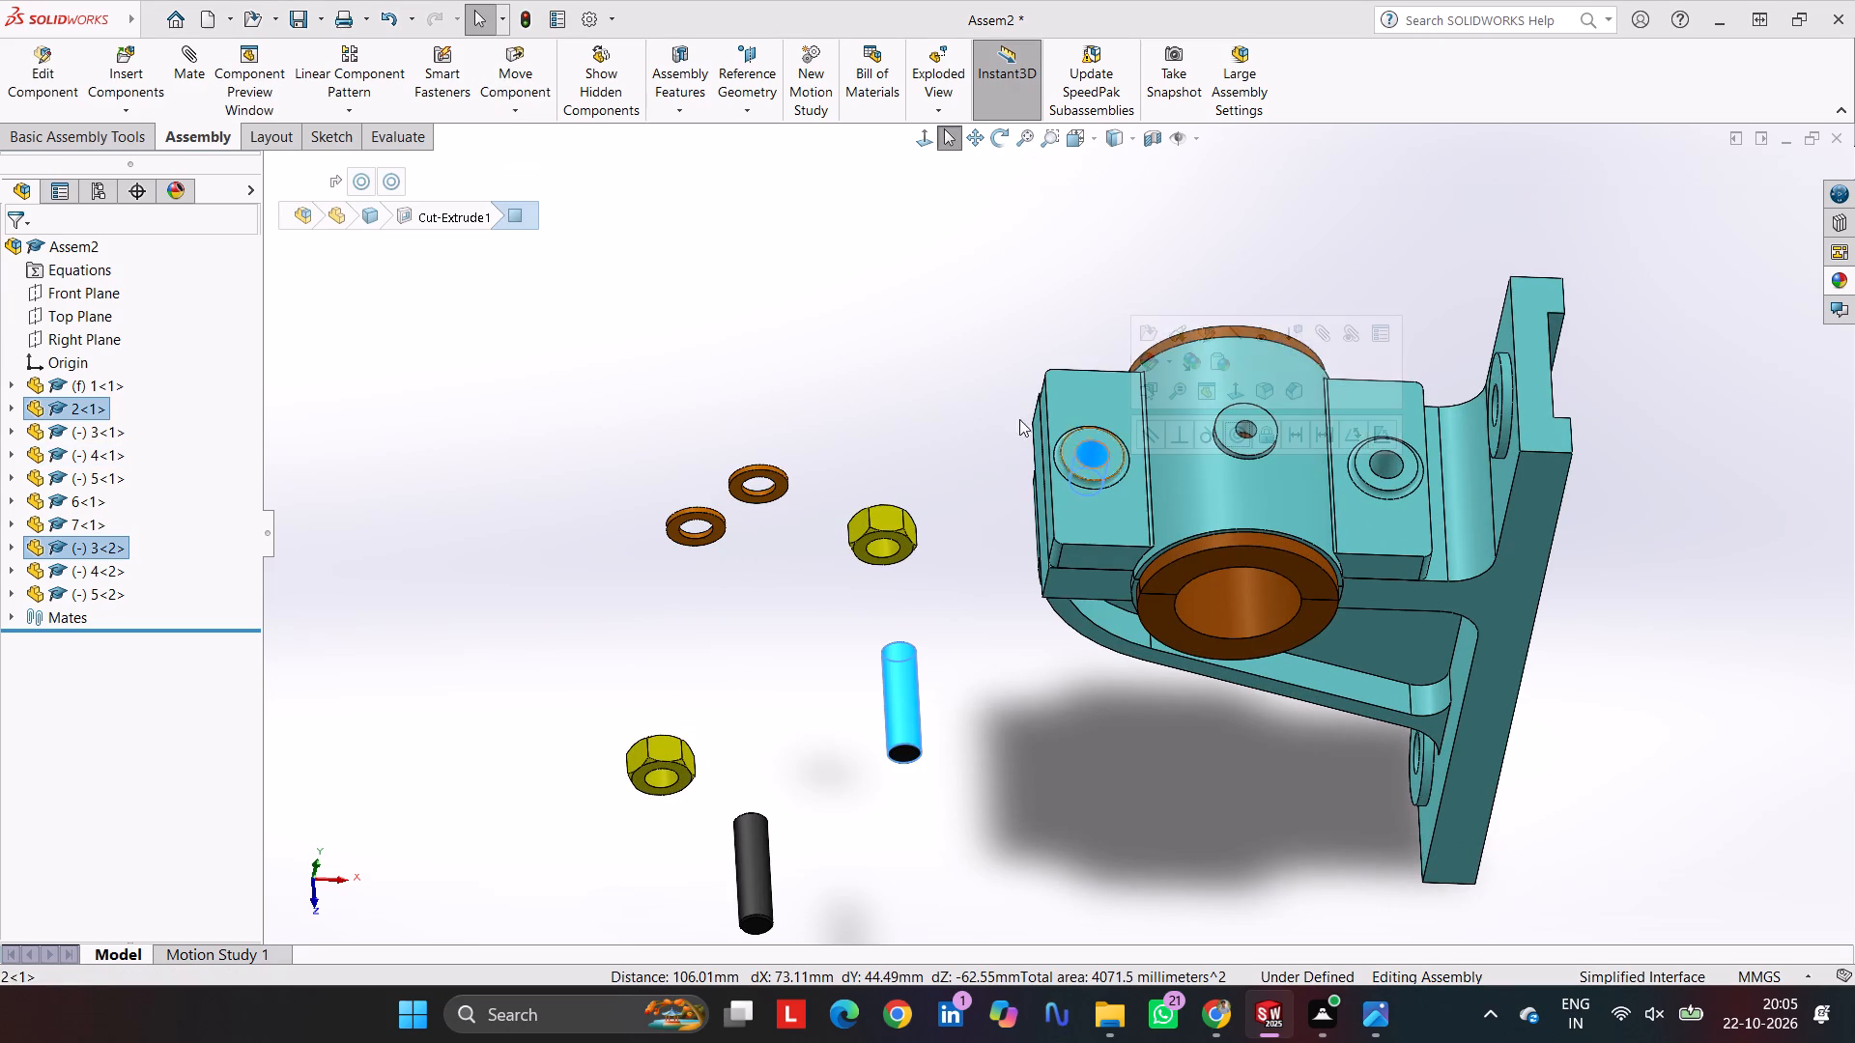
left_click(1326, 334)
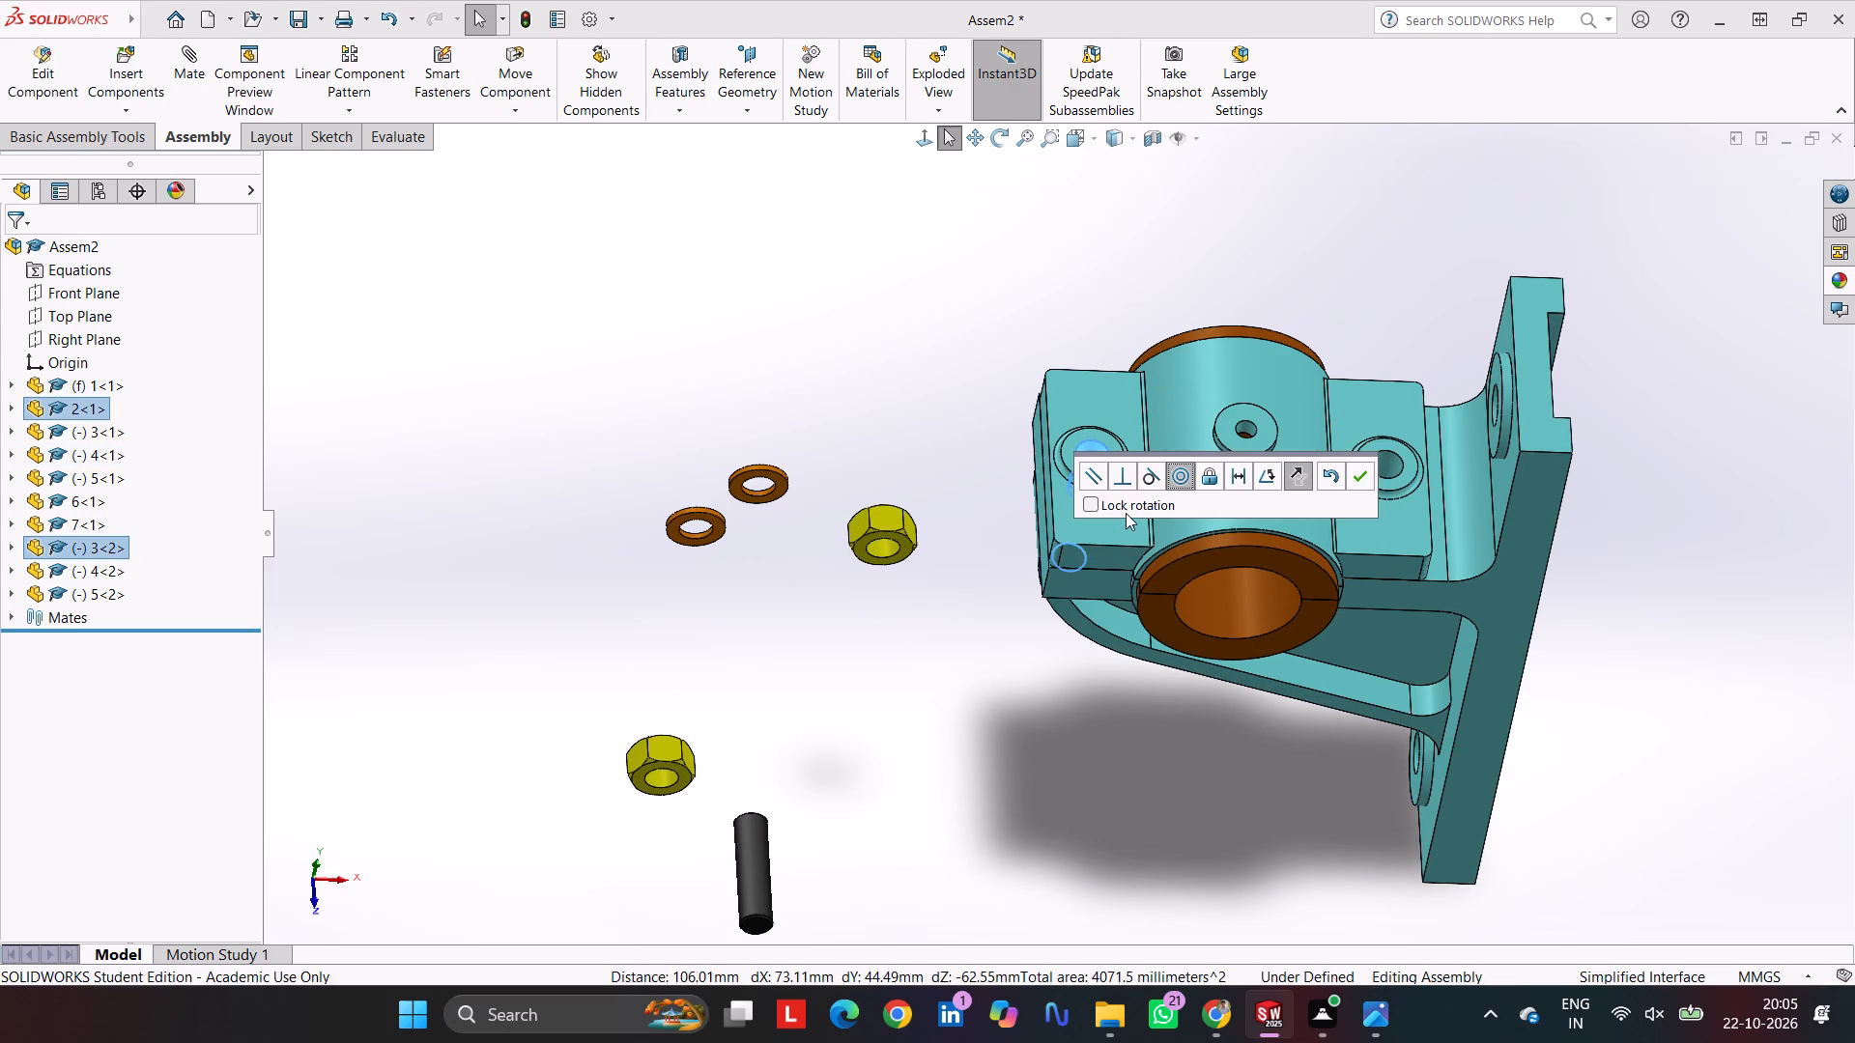
left_click(1348, 472)
middle_click_drag(1131, 506, 1159, 476)
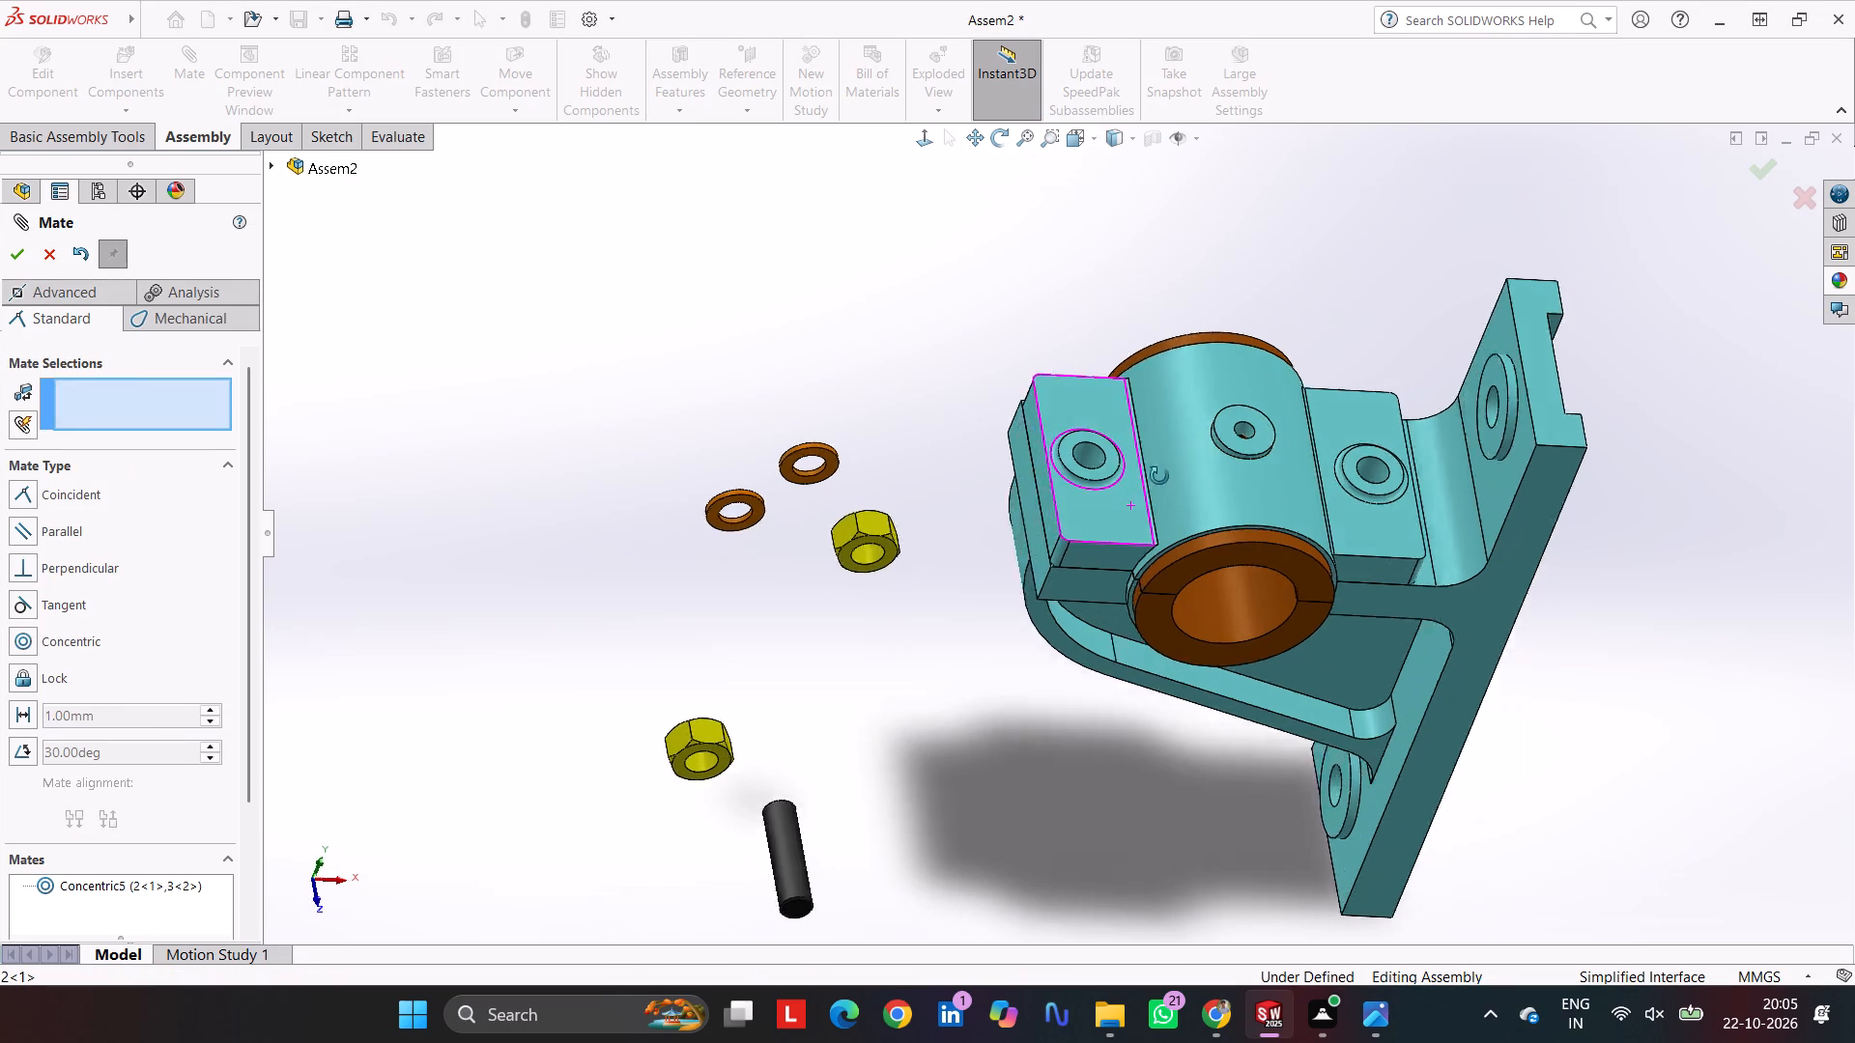
middle_click_drag(1159, 476, 1203, 507)
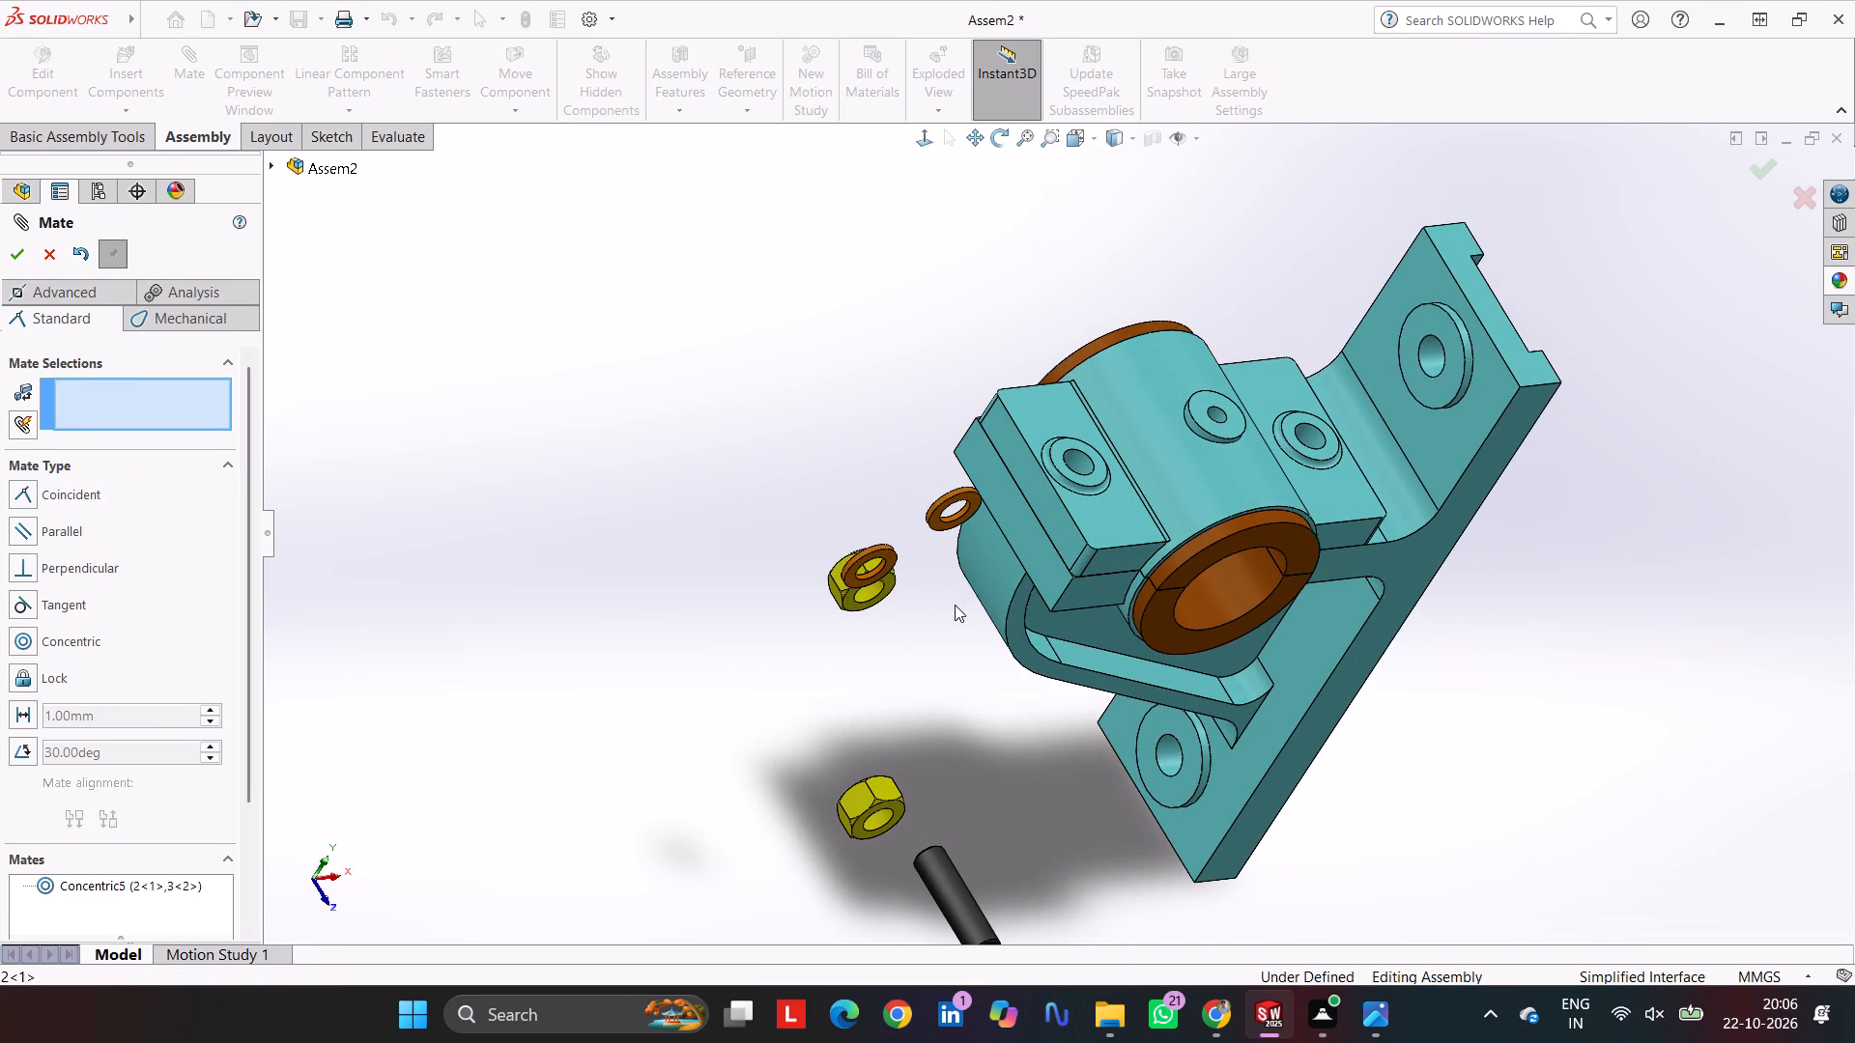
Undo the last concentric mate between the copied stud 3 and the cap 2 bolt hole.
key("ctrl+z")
Move the copied stud 3 beside cap 2 and mate it concentric with the bolt hole farther from the mounting plate.
left_click_drag(892, 691, 999, 530)
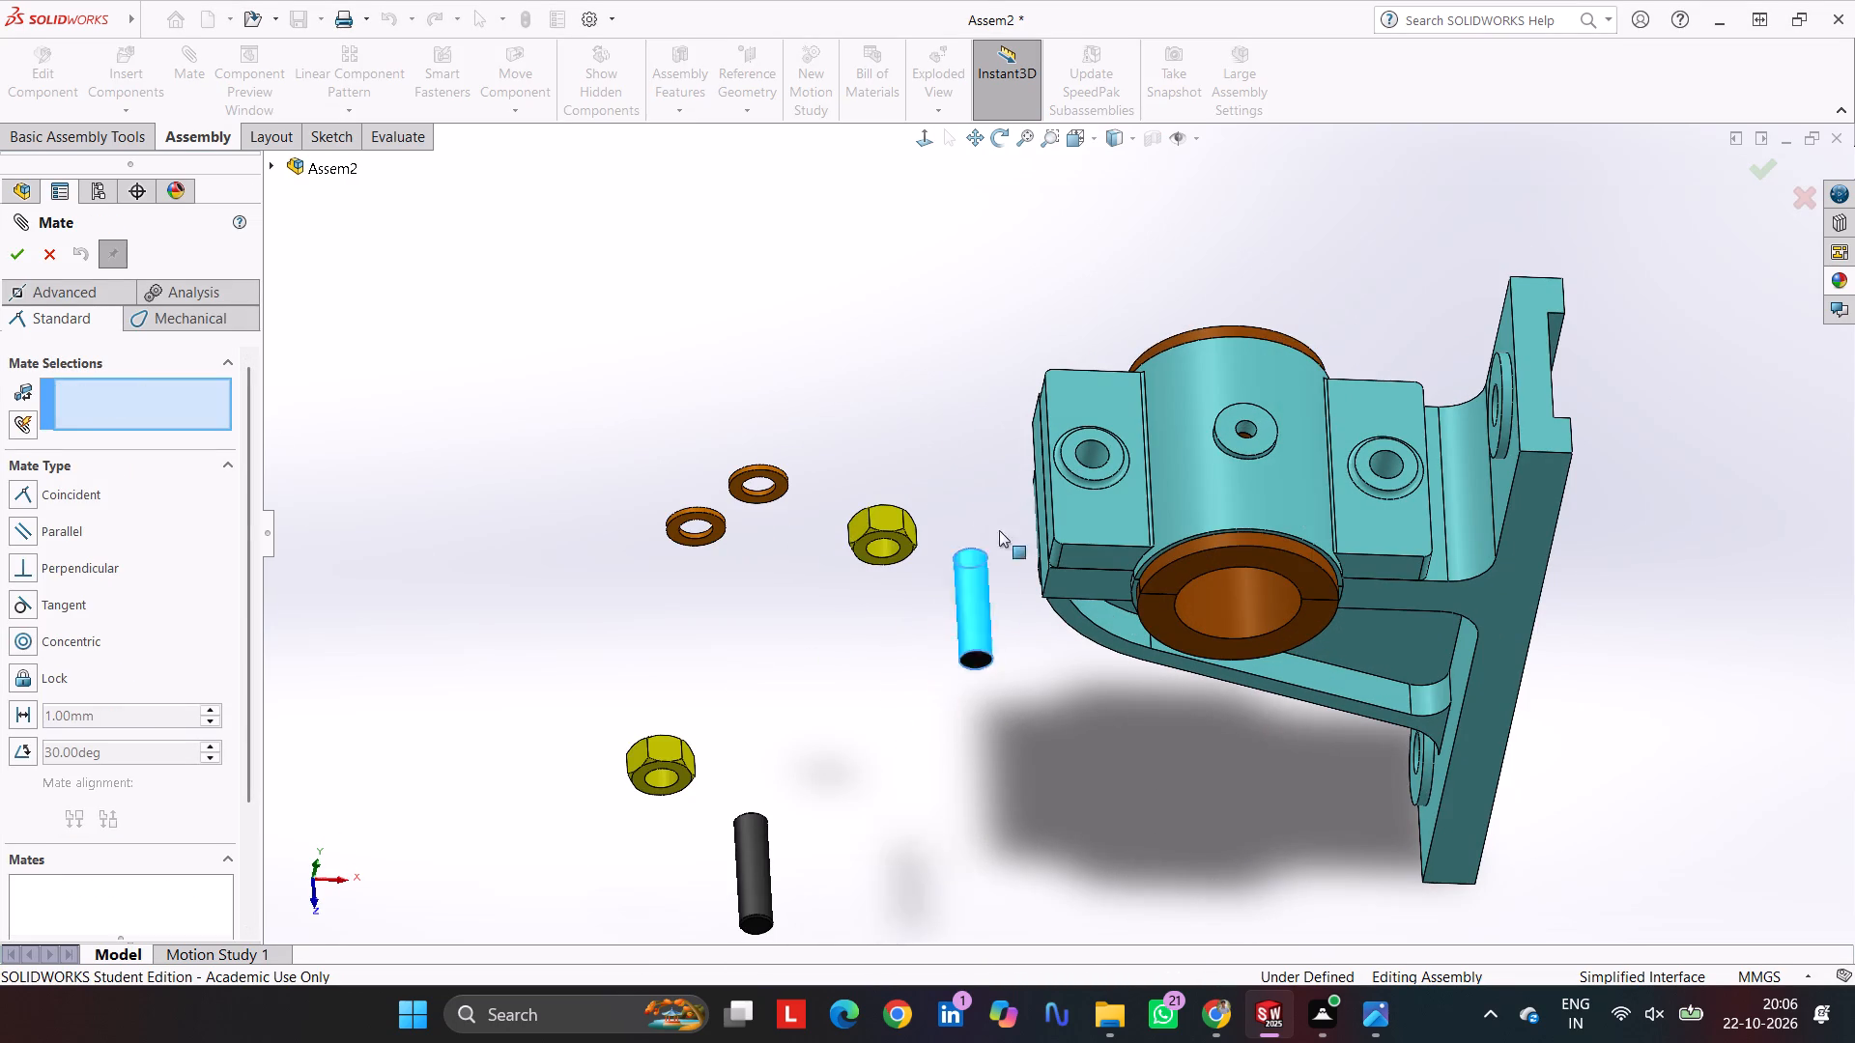
left_click_drag(999, 530, 1123, 392)
left_click(1089, 450, "ctrl")
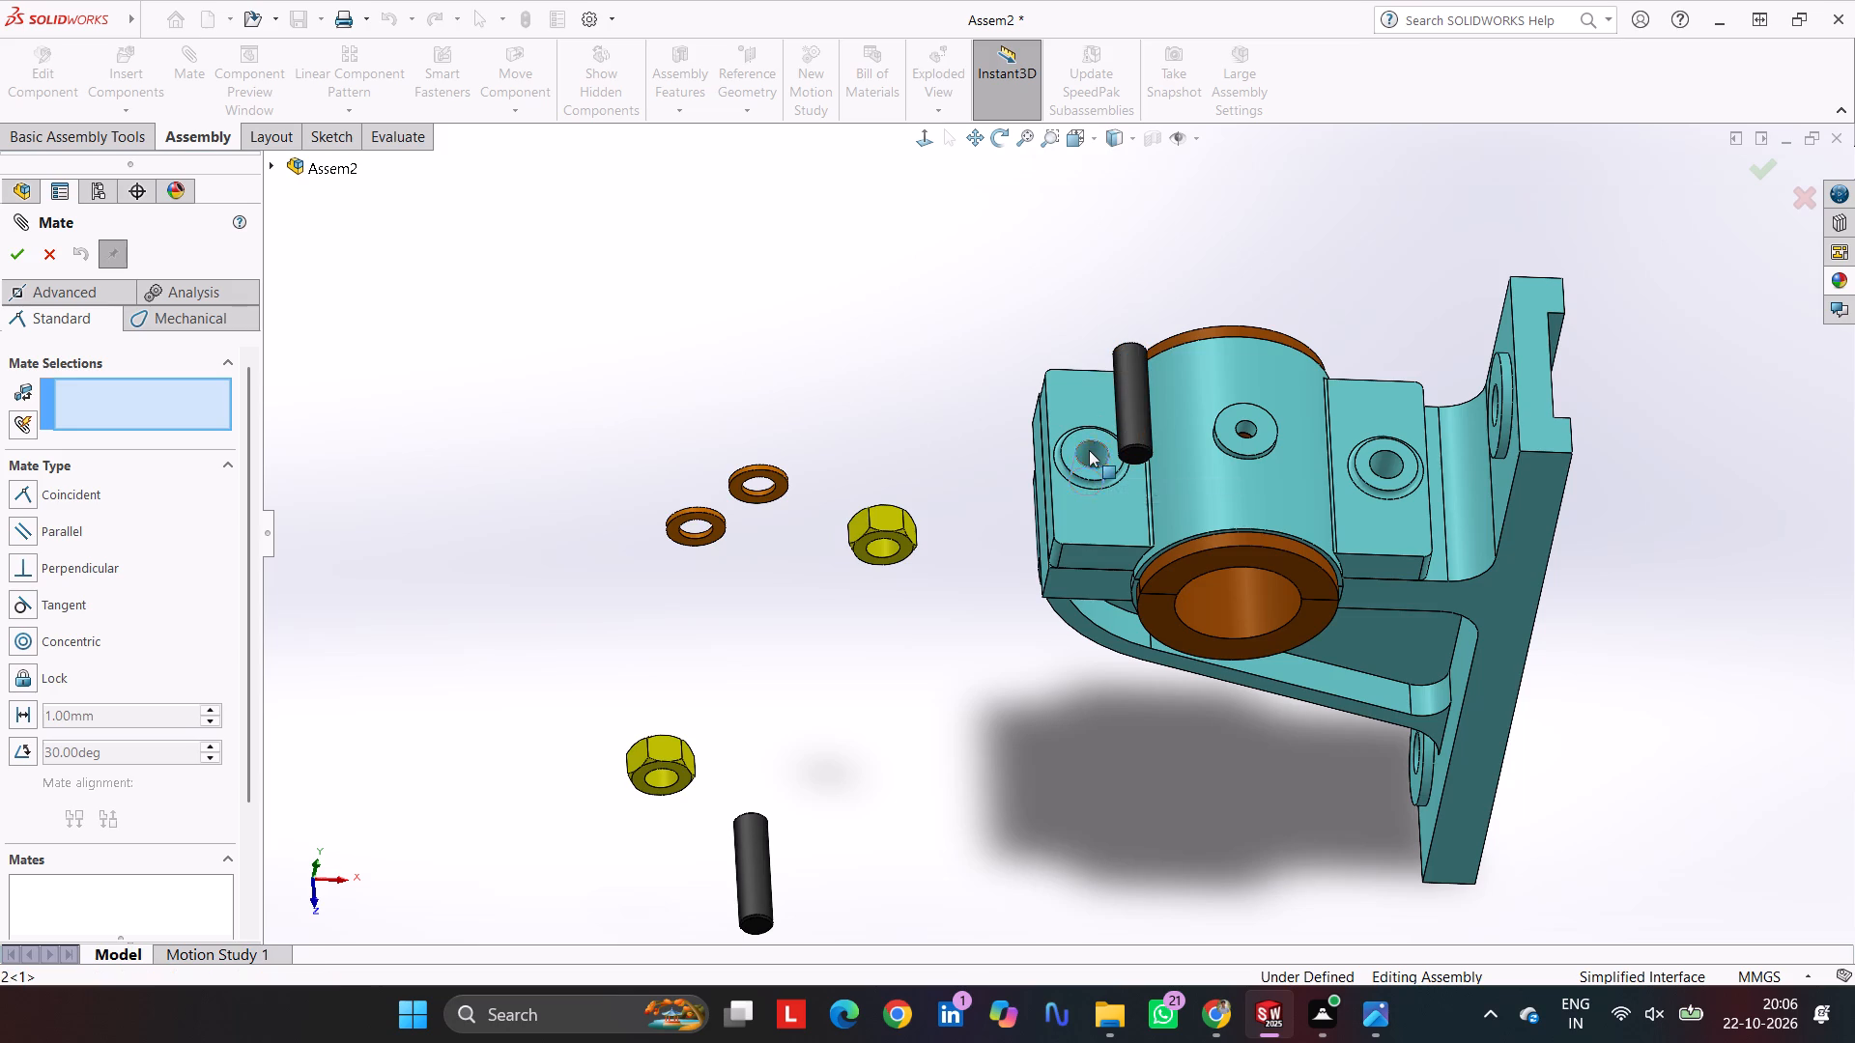
left_click(1133, 398, "ctrl")
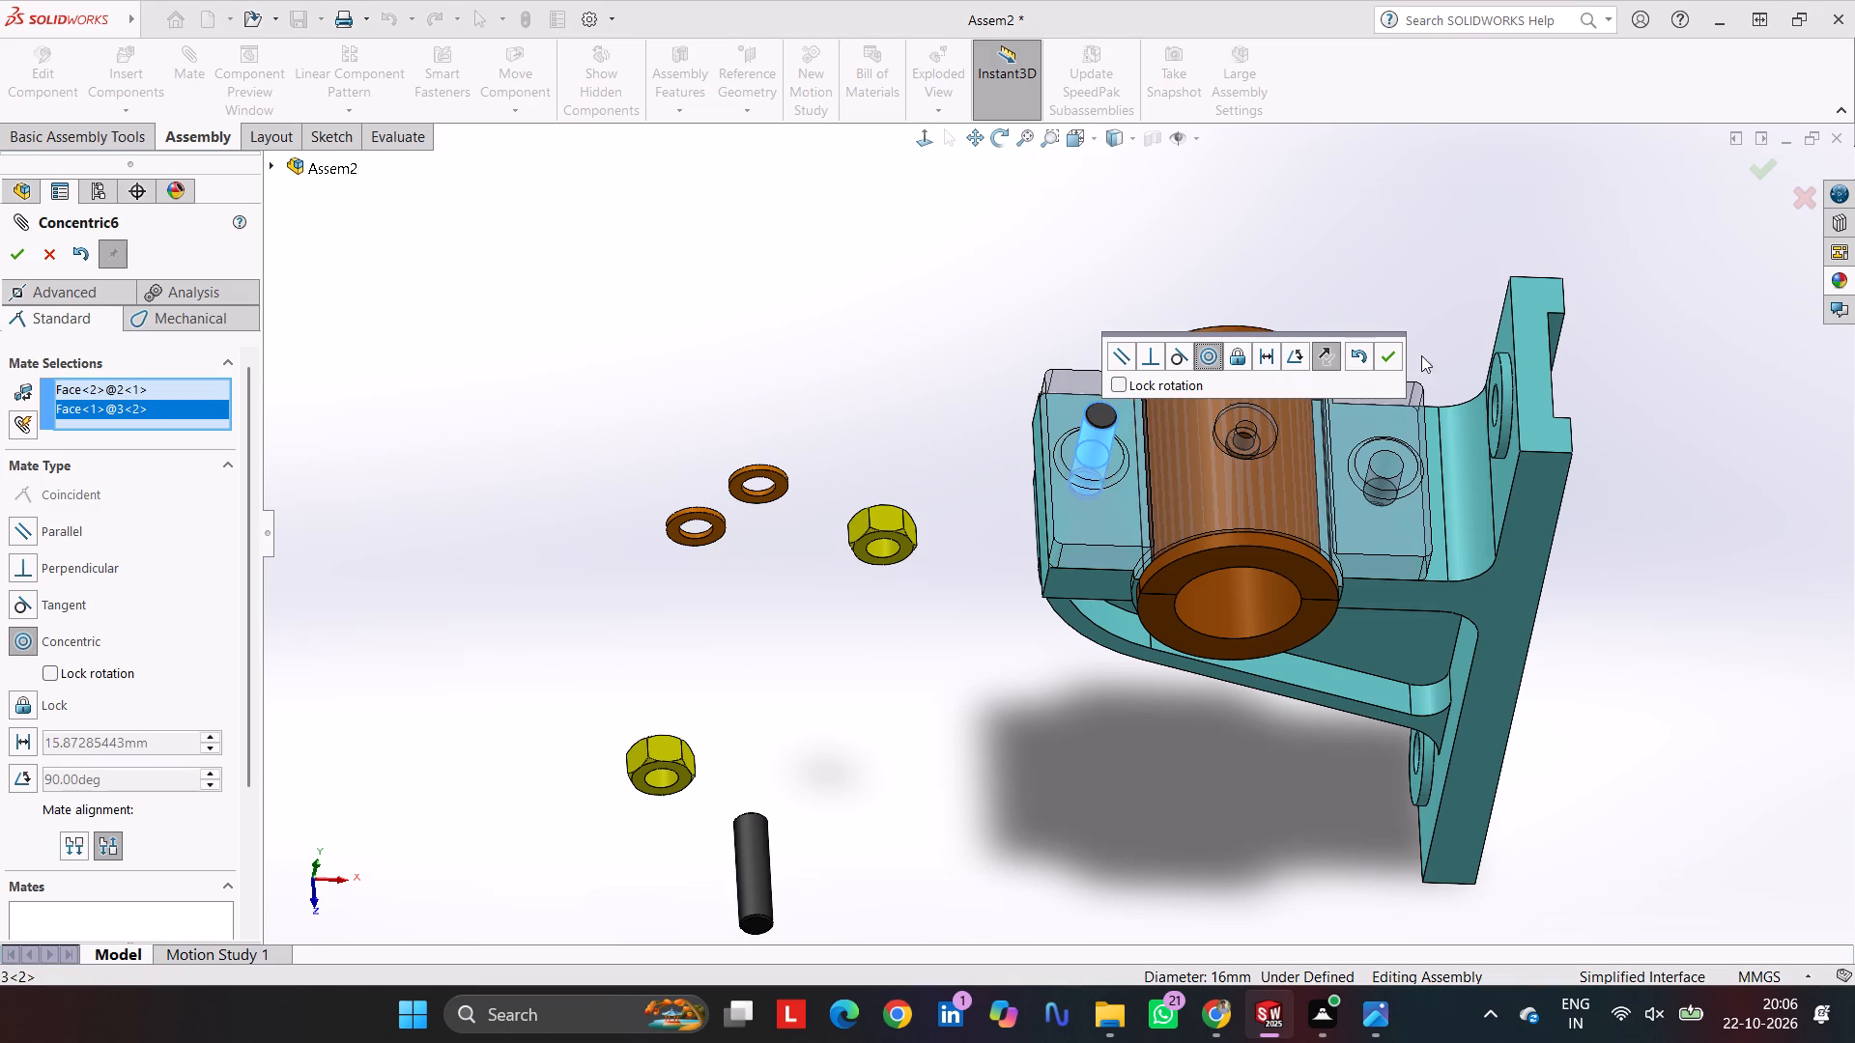
left_click(1387, 354)
Move the original stud 3 up to cap 2 and mate it concentric with the bolt hole nearer the mounting plate.
left_click_drag(746, 846, 1402, 377)
left_click(1395, 400)
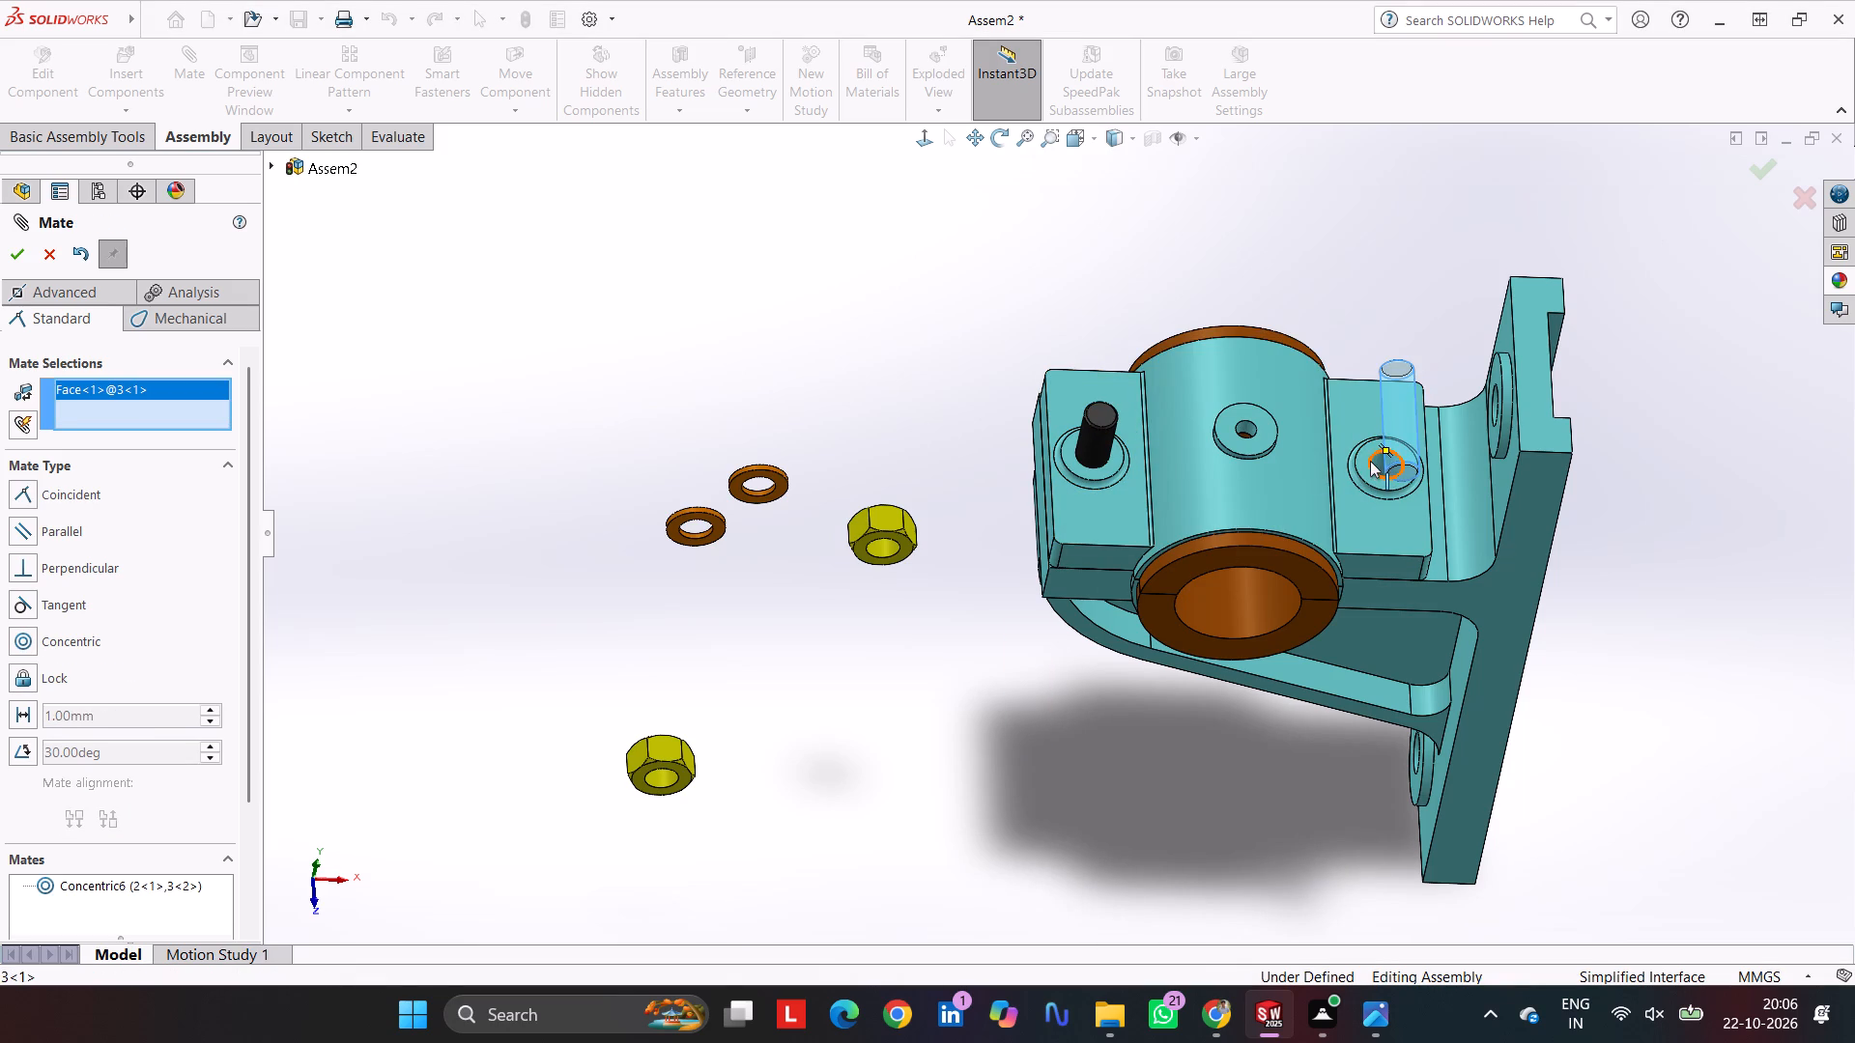
left_click(1376, 464, "ctrl")
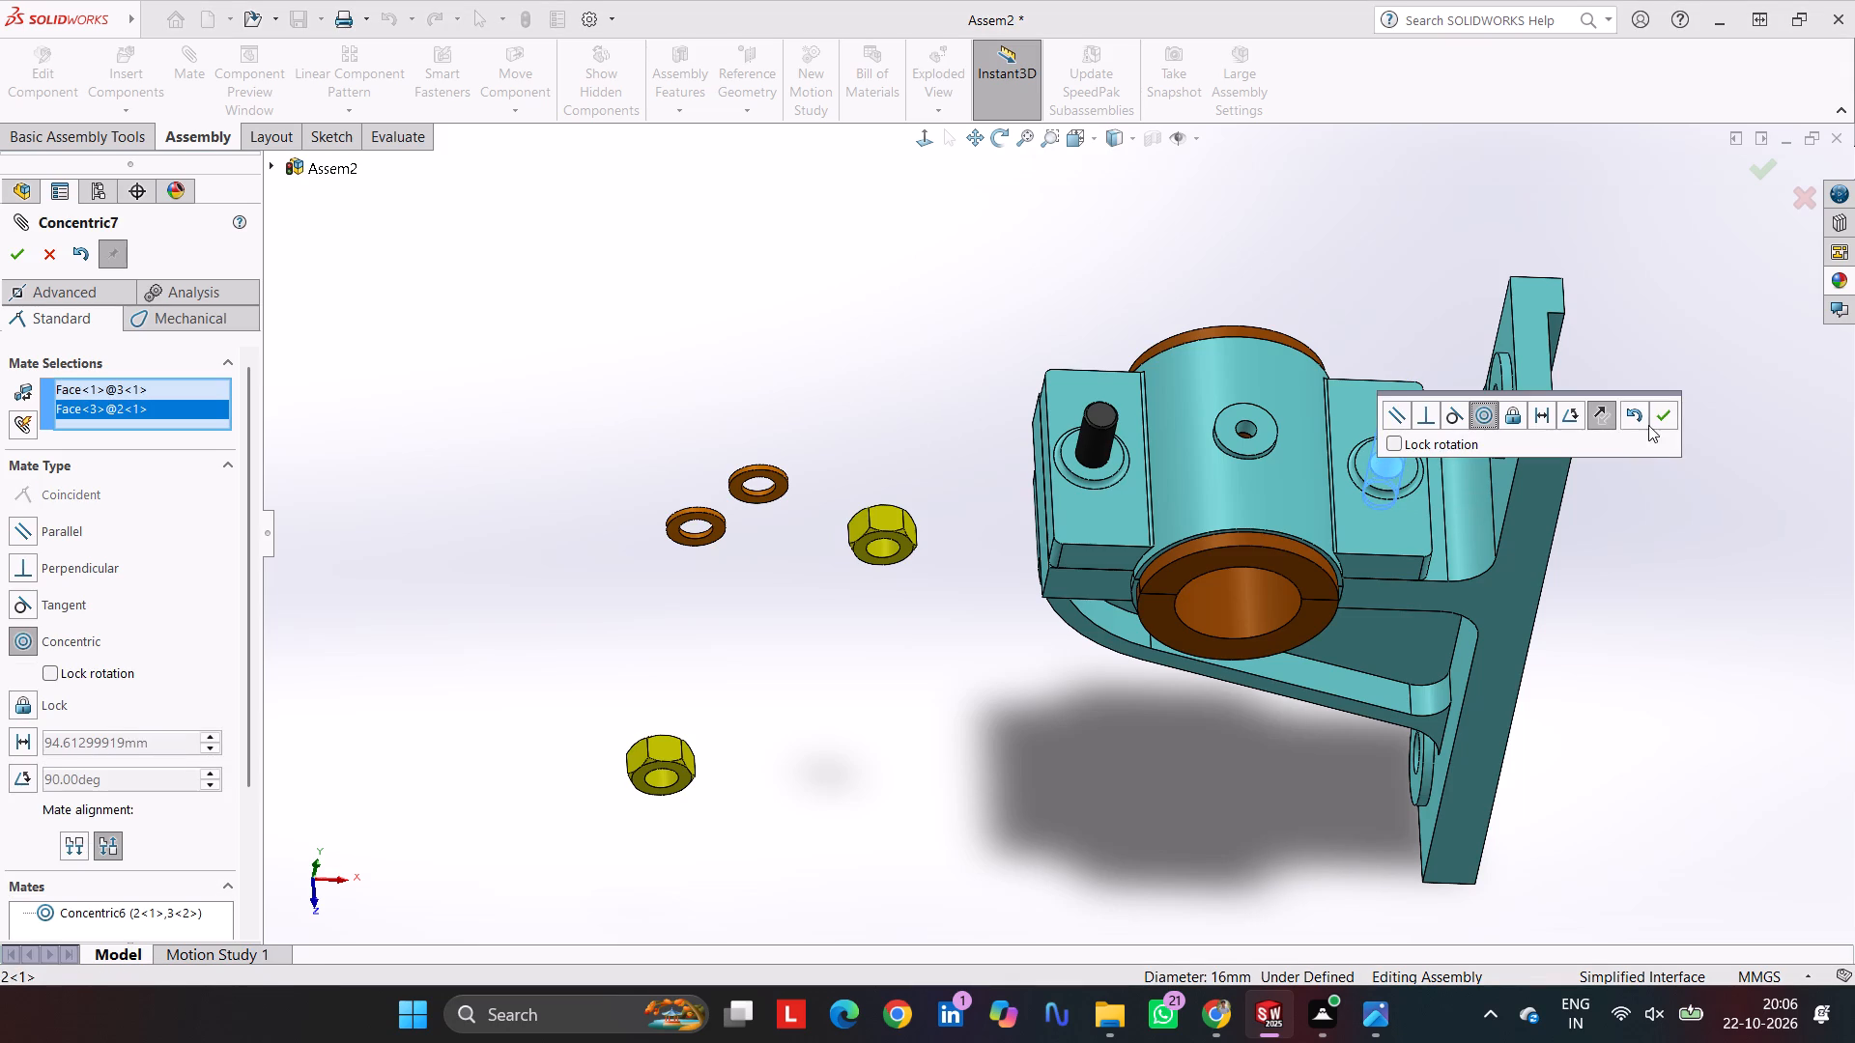
left_click(1660, 410)
Slide the copied stud 3 out and mate its inner end face coincident with the bottom of its bracket 1 hole.
left_click_drag(1101, 435, 1287, 244)
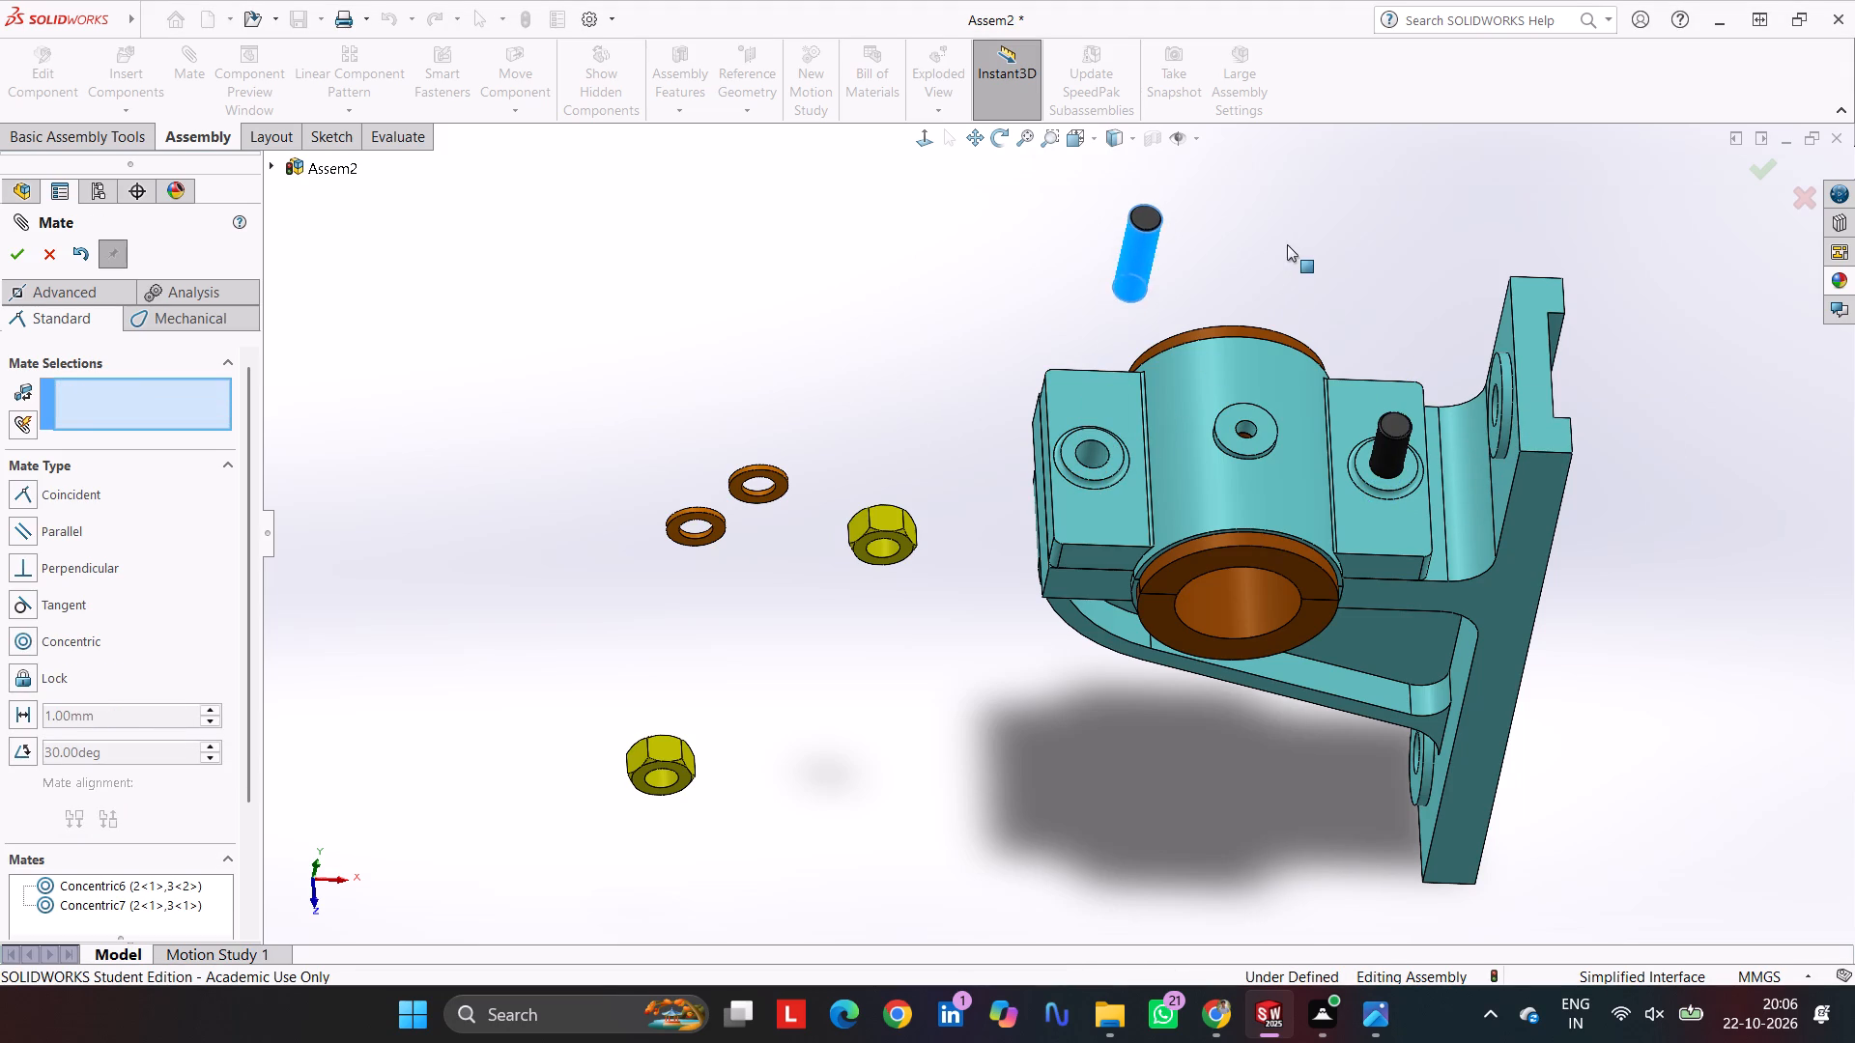
middle_click_drag(1184, 385, 1187, 565)
scroll(1103, 453, "down", 4)
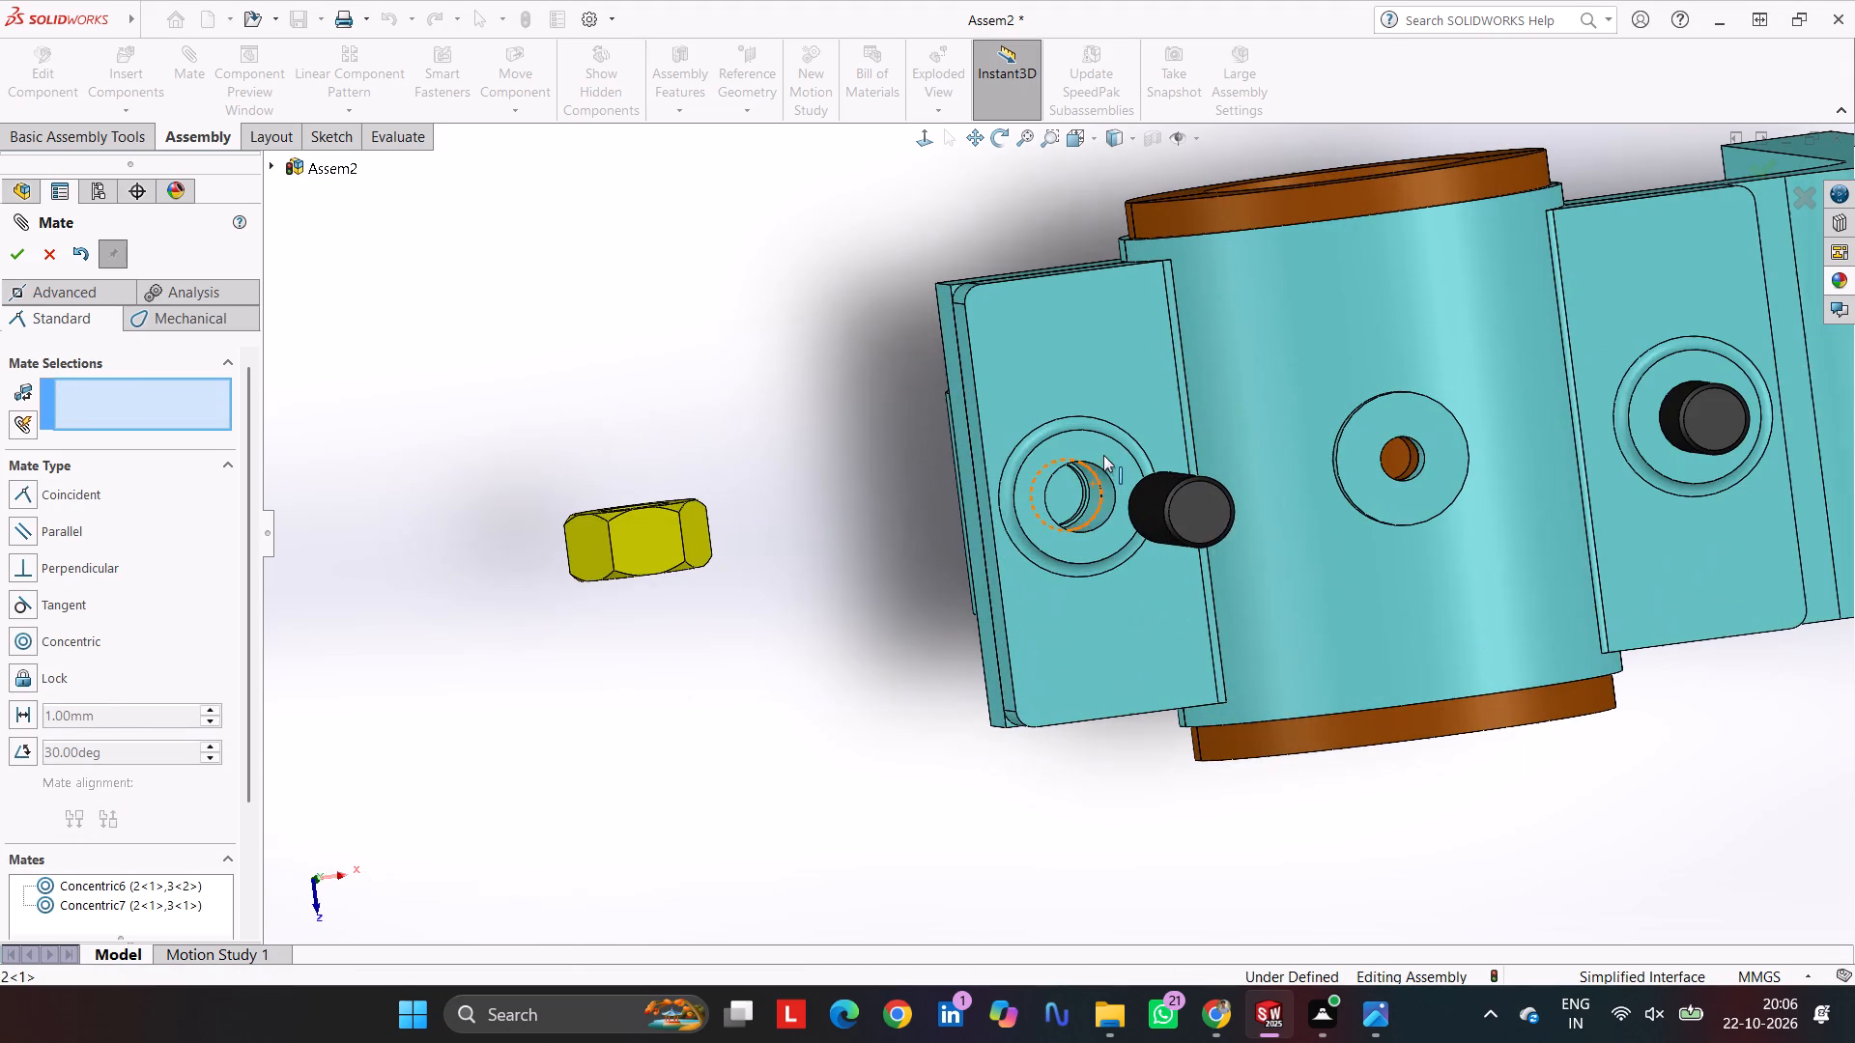
left_click(1058, 487)
middle_click_drag(1066, 469, 1270, 503)
scroll(1472, 504, "up", 5)
middle_click_drag(1459, 513, 1534, 508)
scroll(1324, 540, "down", 7)
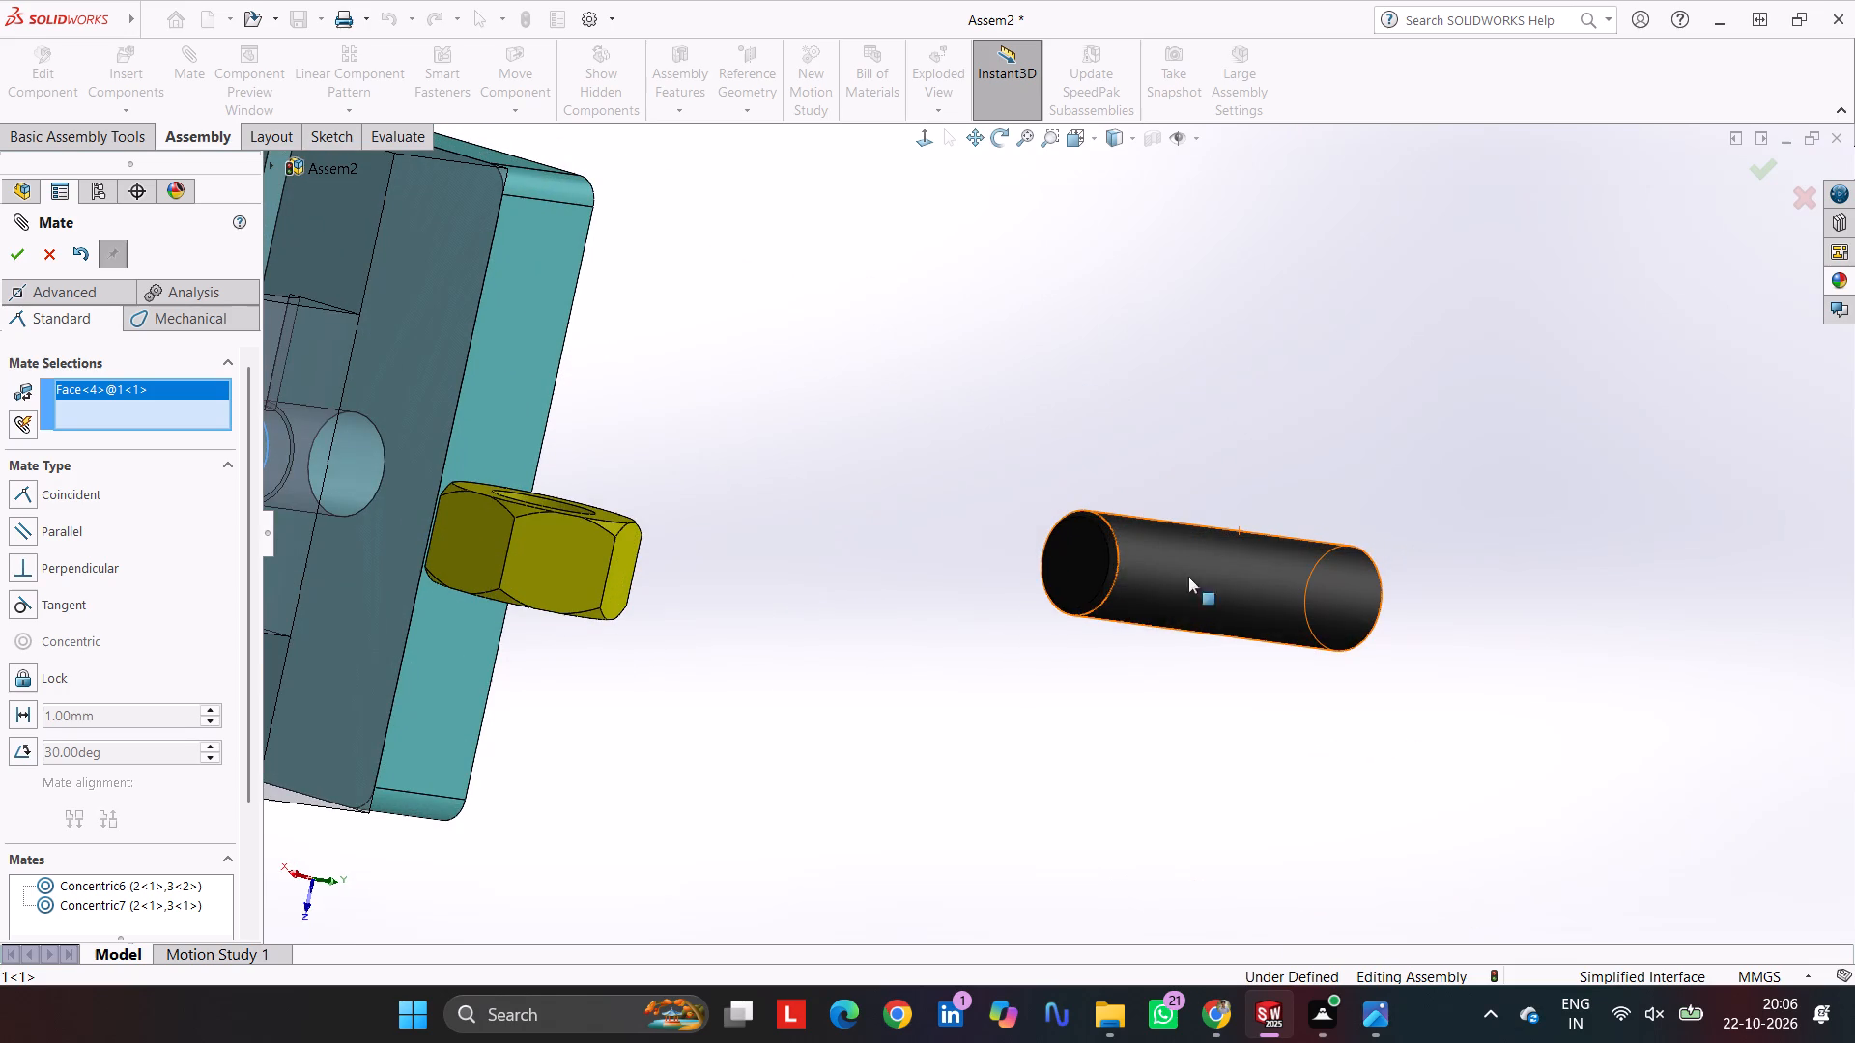
left_click(1099, 549)
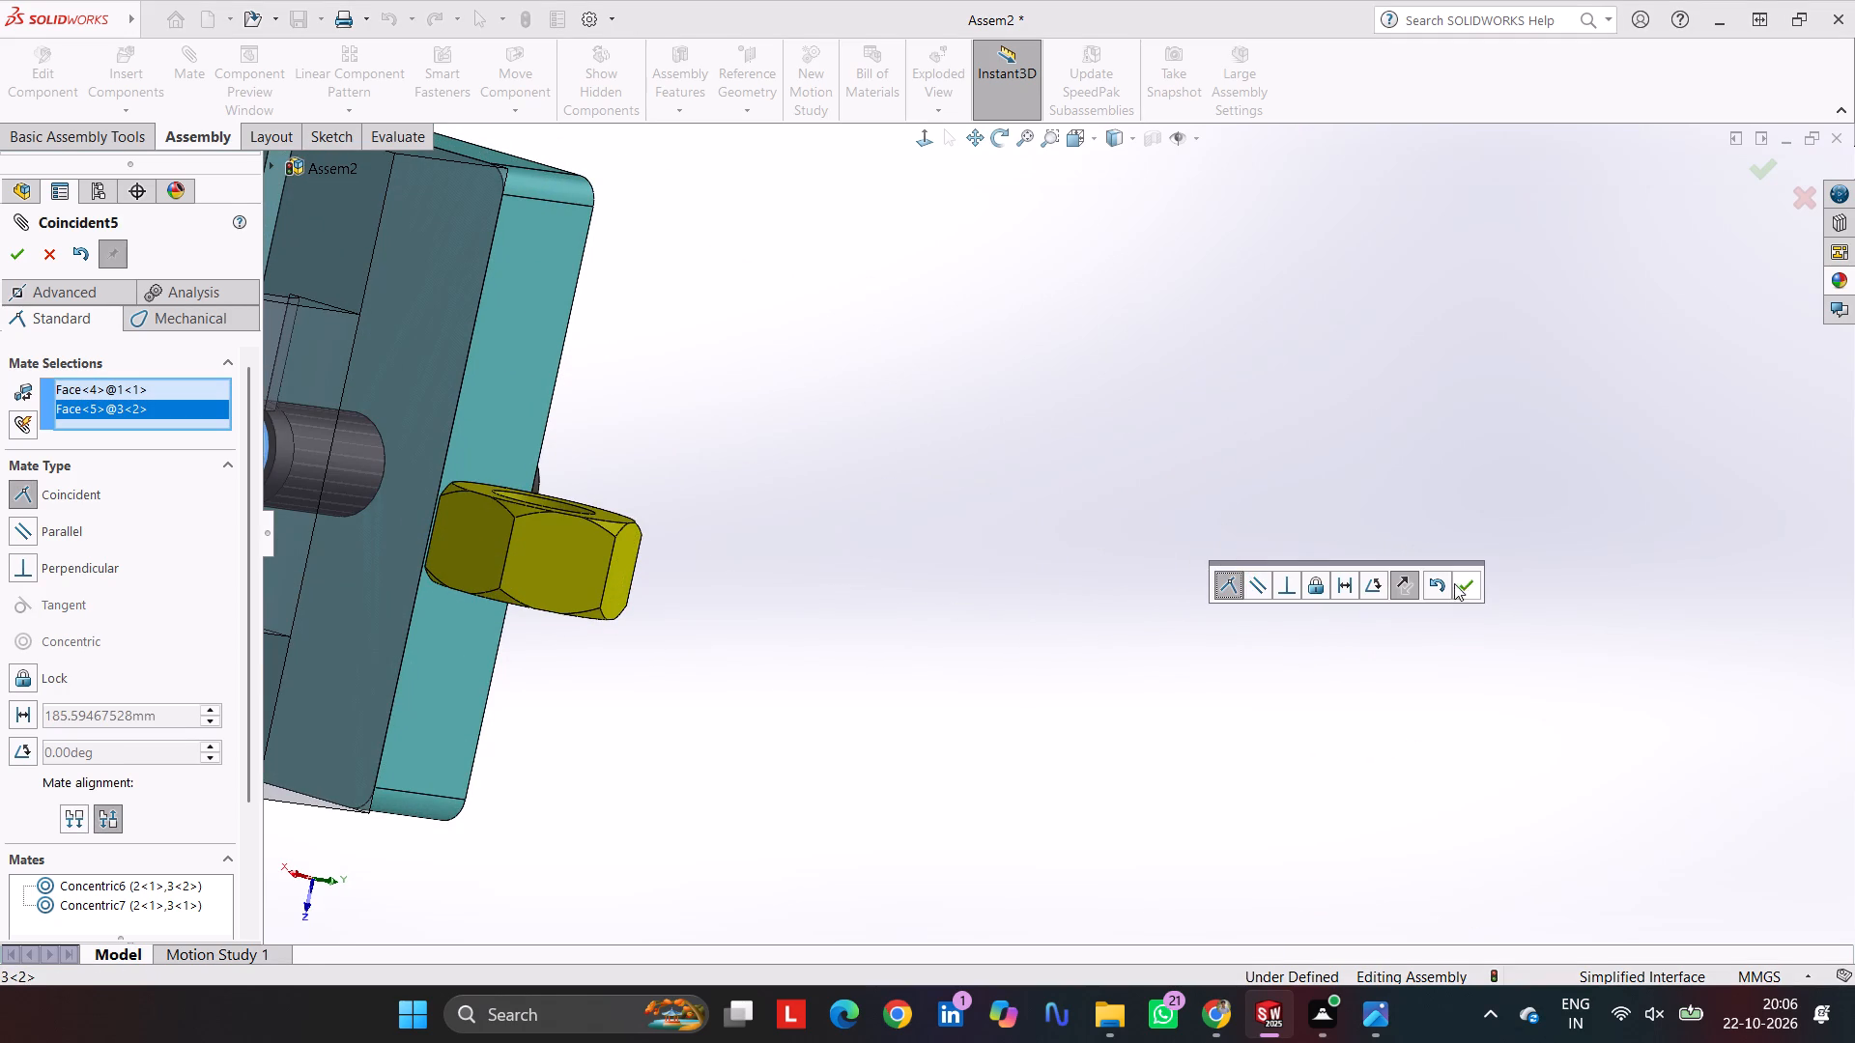
left_click(1454, 583)
Slide the original stud 3 out and mate its inner end face coincident with the bottom of its bracket 1 hole.
scroll(1163, 586, "up", 5)
middle_click_drag(1190, 494, 992, 670)
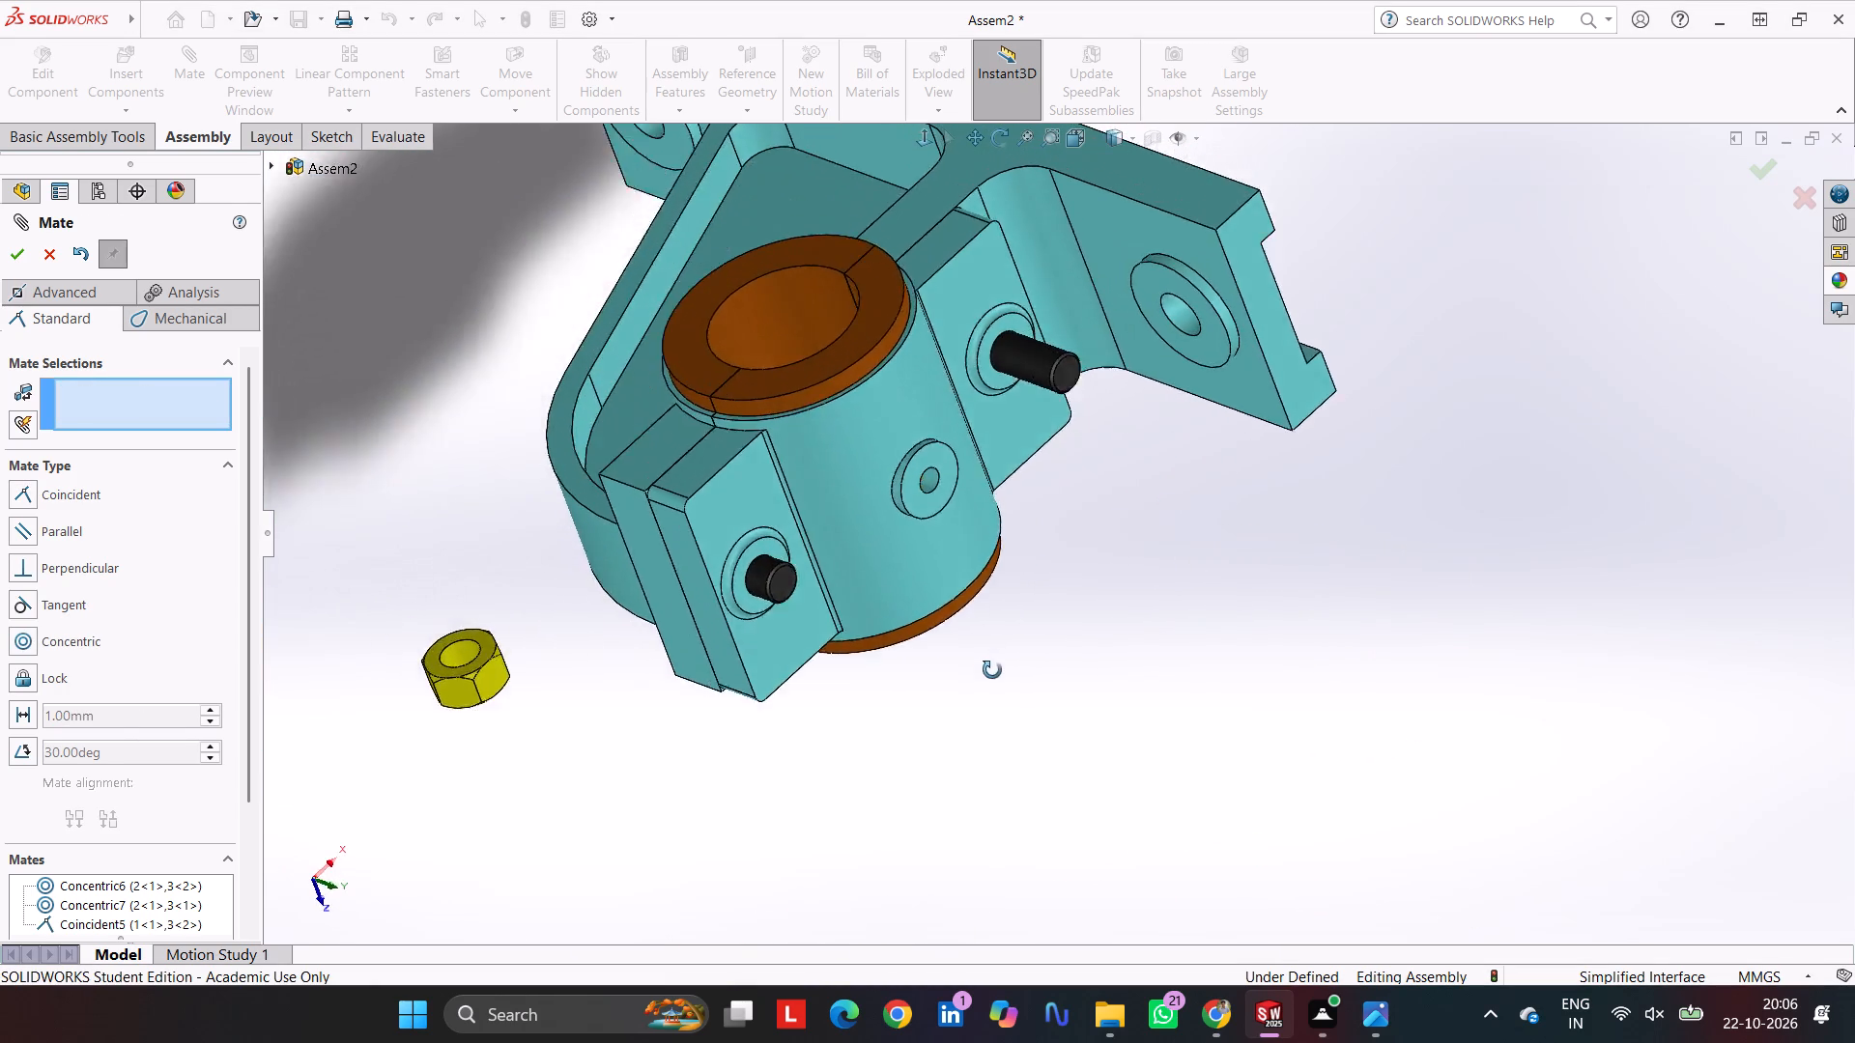
middle_click_drag(992, 670, 1042, 744)
scroll(1088, 398, "down", 5)
left_click_drag(1004, 397, 1641, 681)
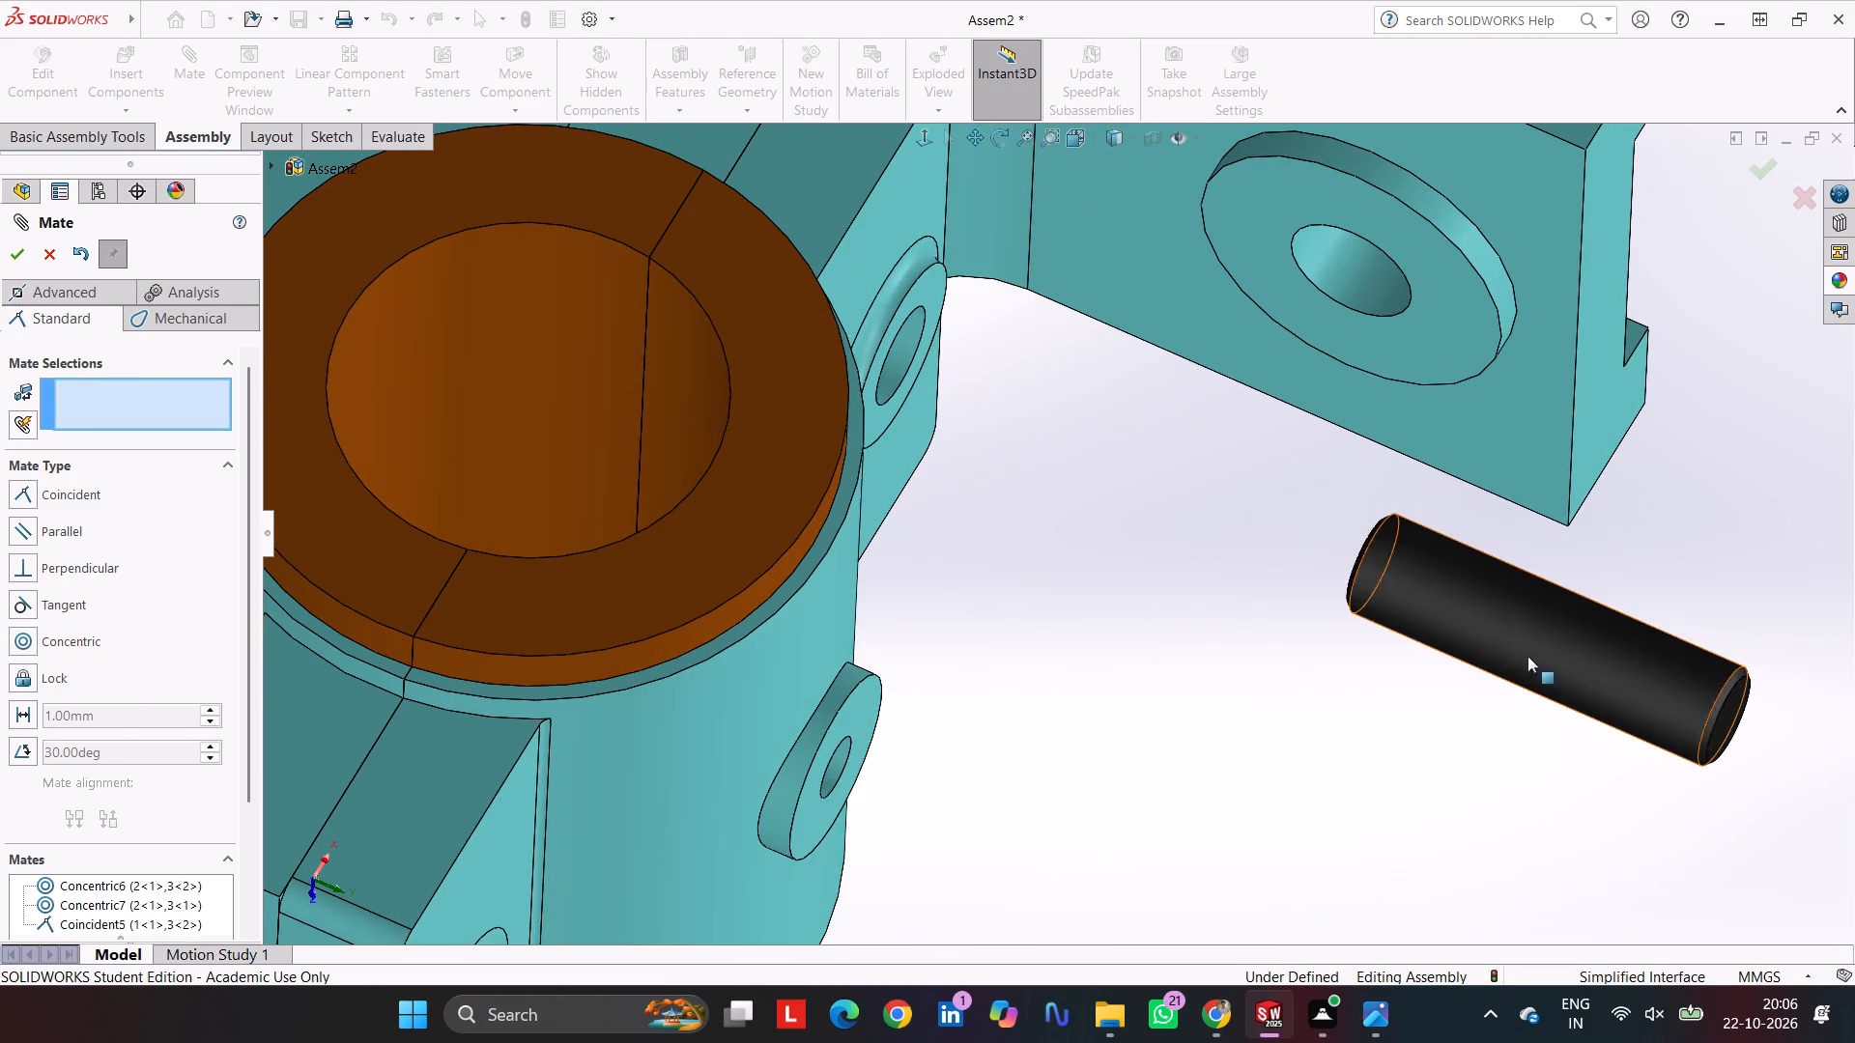
middle_click_drag(964, 570, 1097, 739)
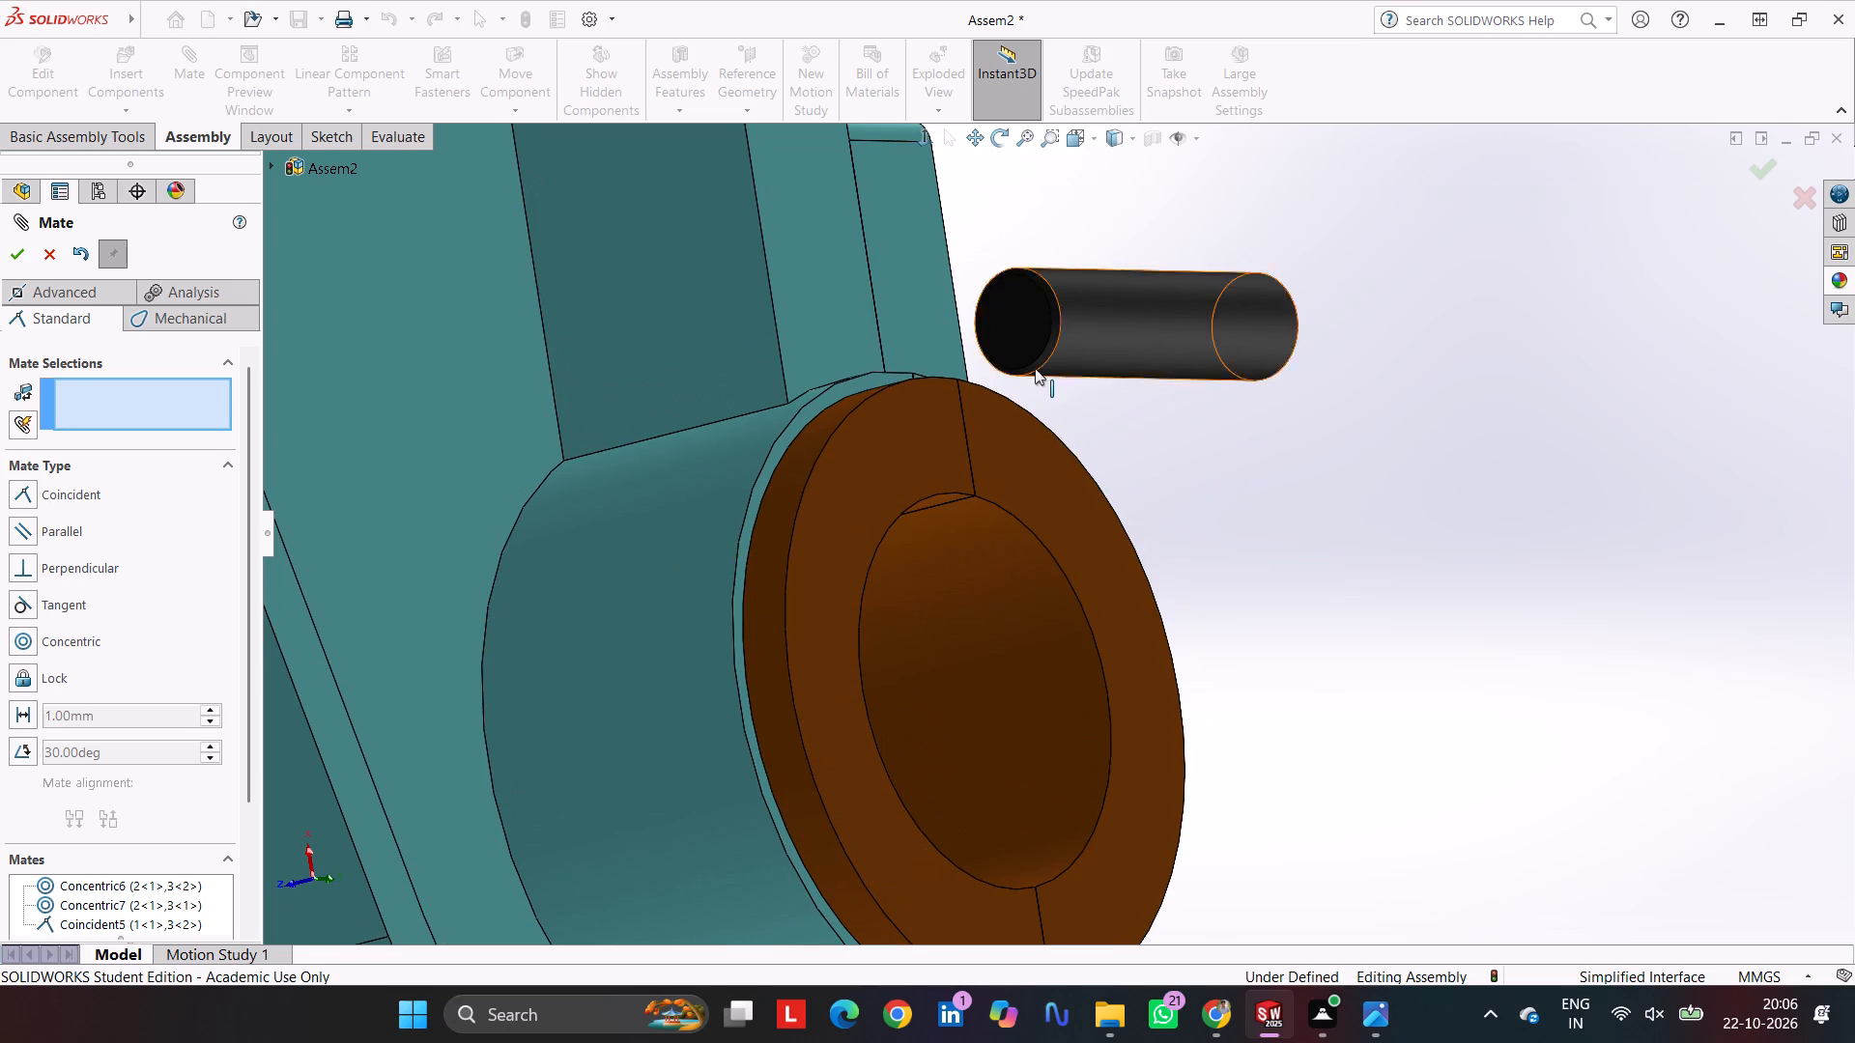
left_click(1017, 328)
middle_click_drag(1263, 458, 921, 601)
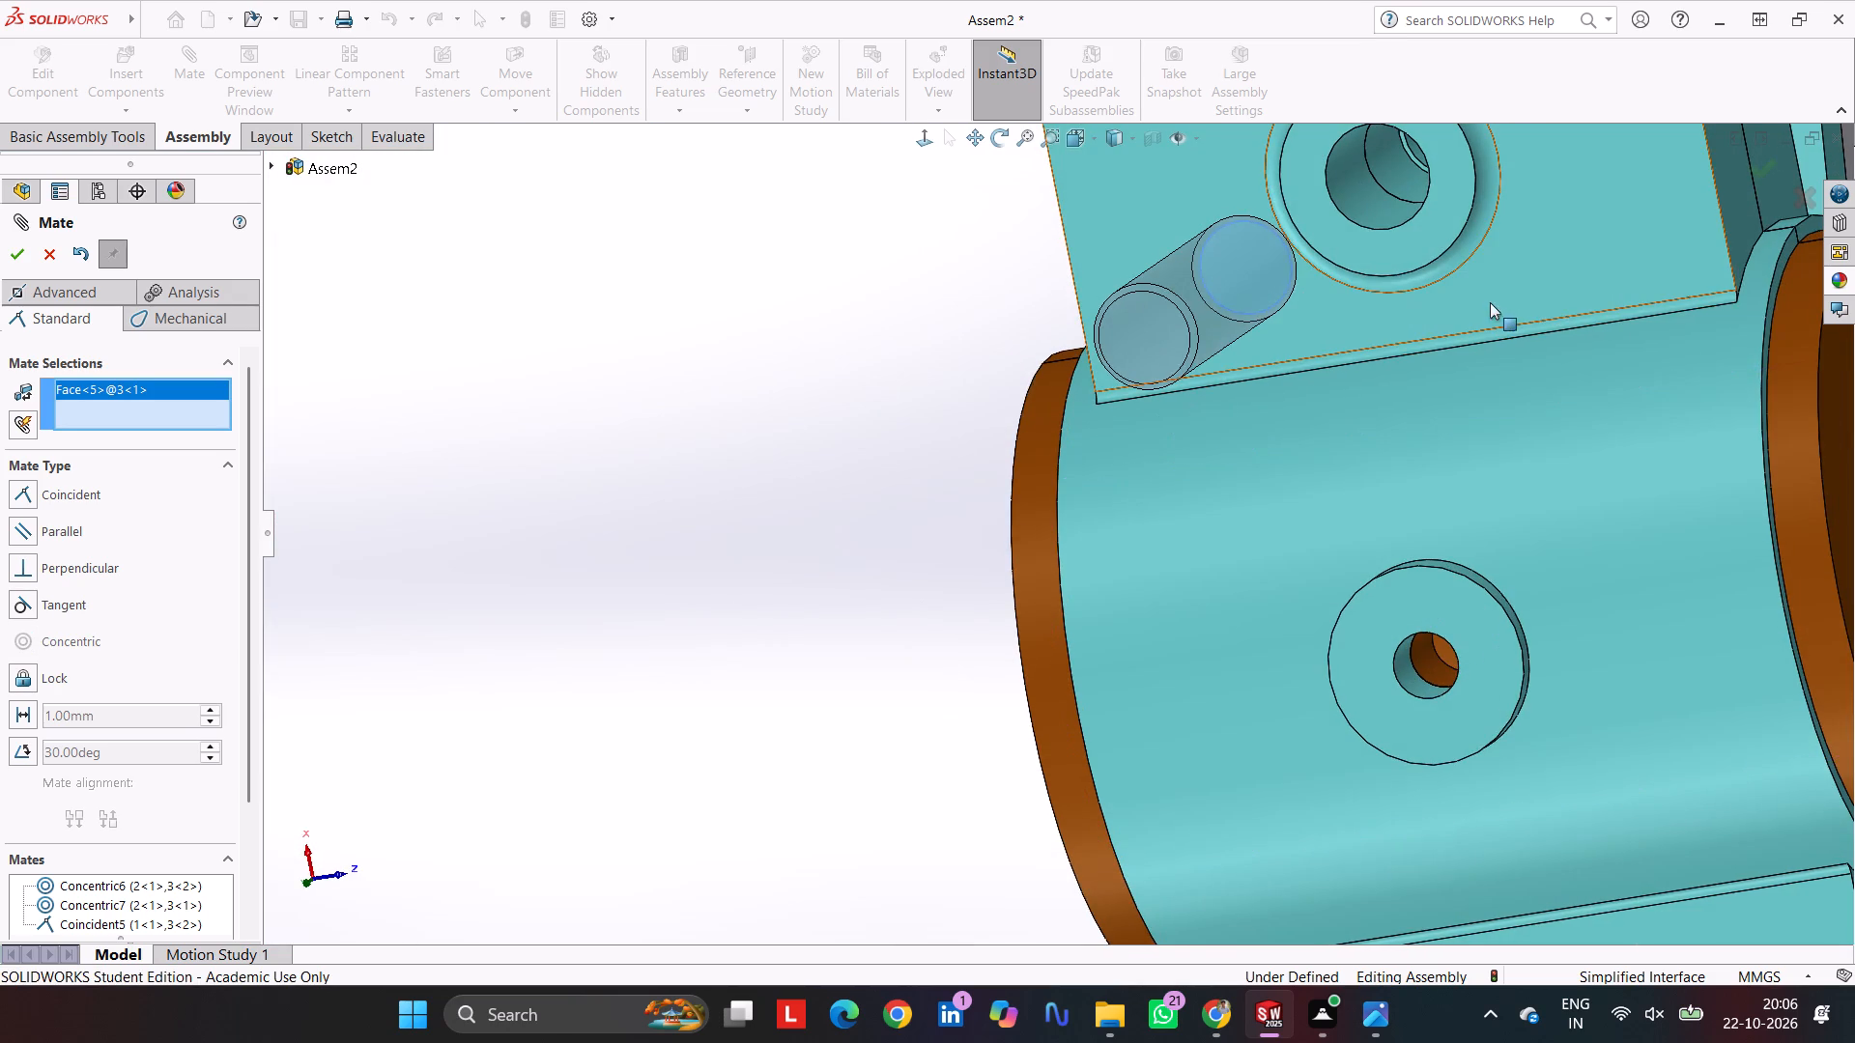
middle_click_drag(1490, 302, 1505, 248)
left_click(1386, 176)
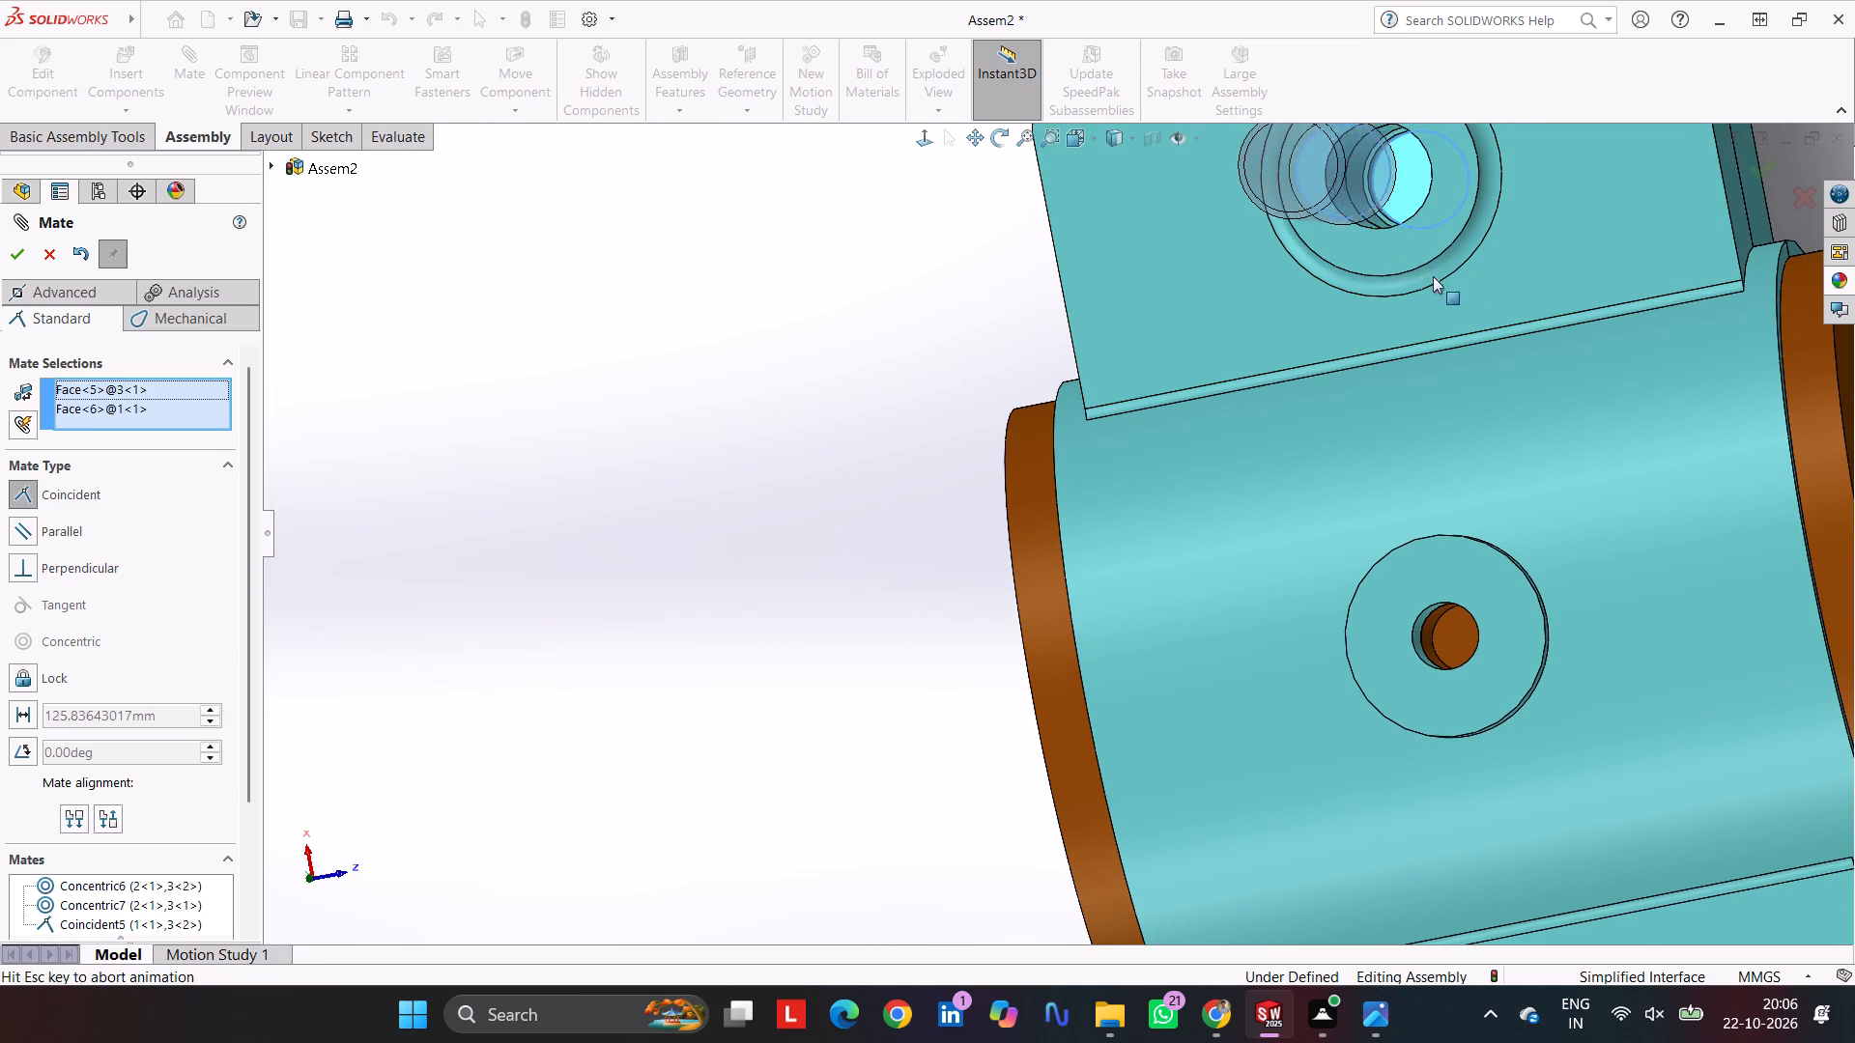
left_click(1735, 267)
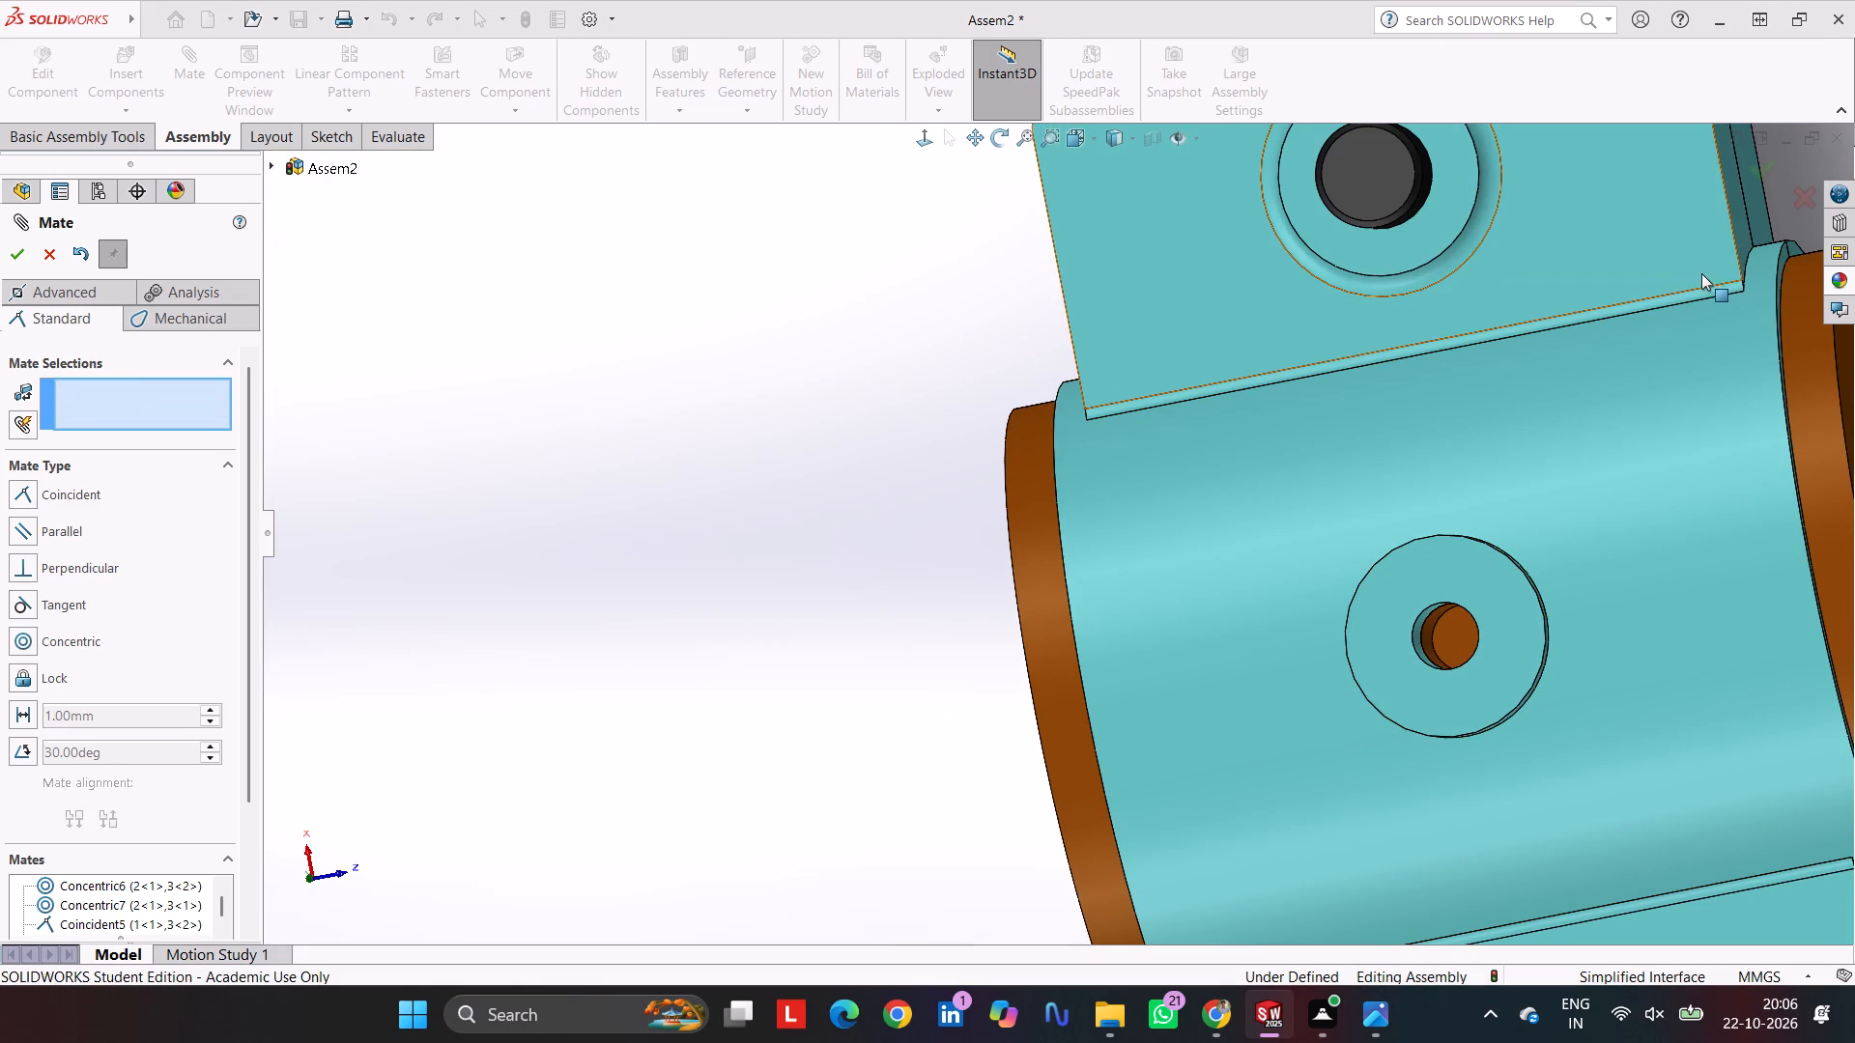
Mate the copied washer 4 concentric with the copied stud 3, farther from the mounting plate.
key("ctrl+7")
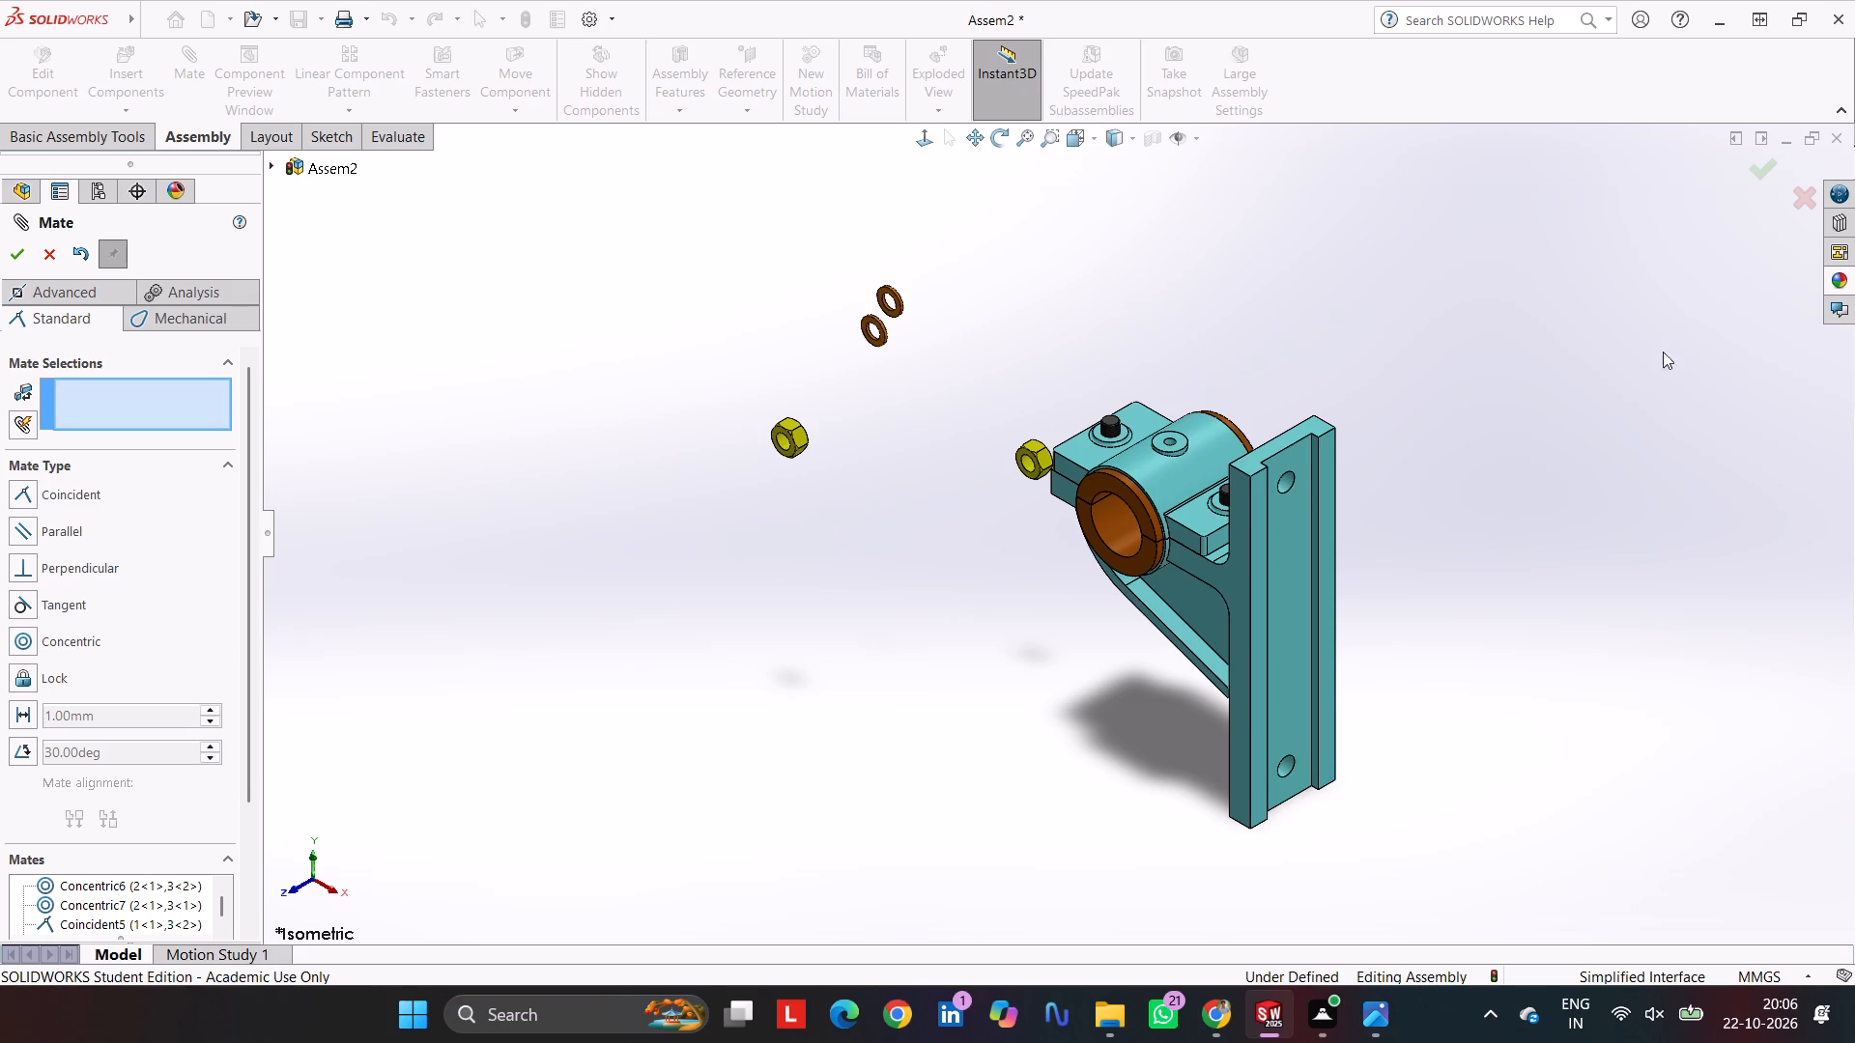
scroll(991, 448, "down", 4)
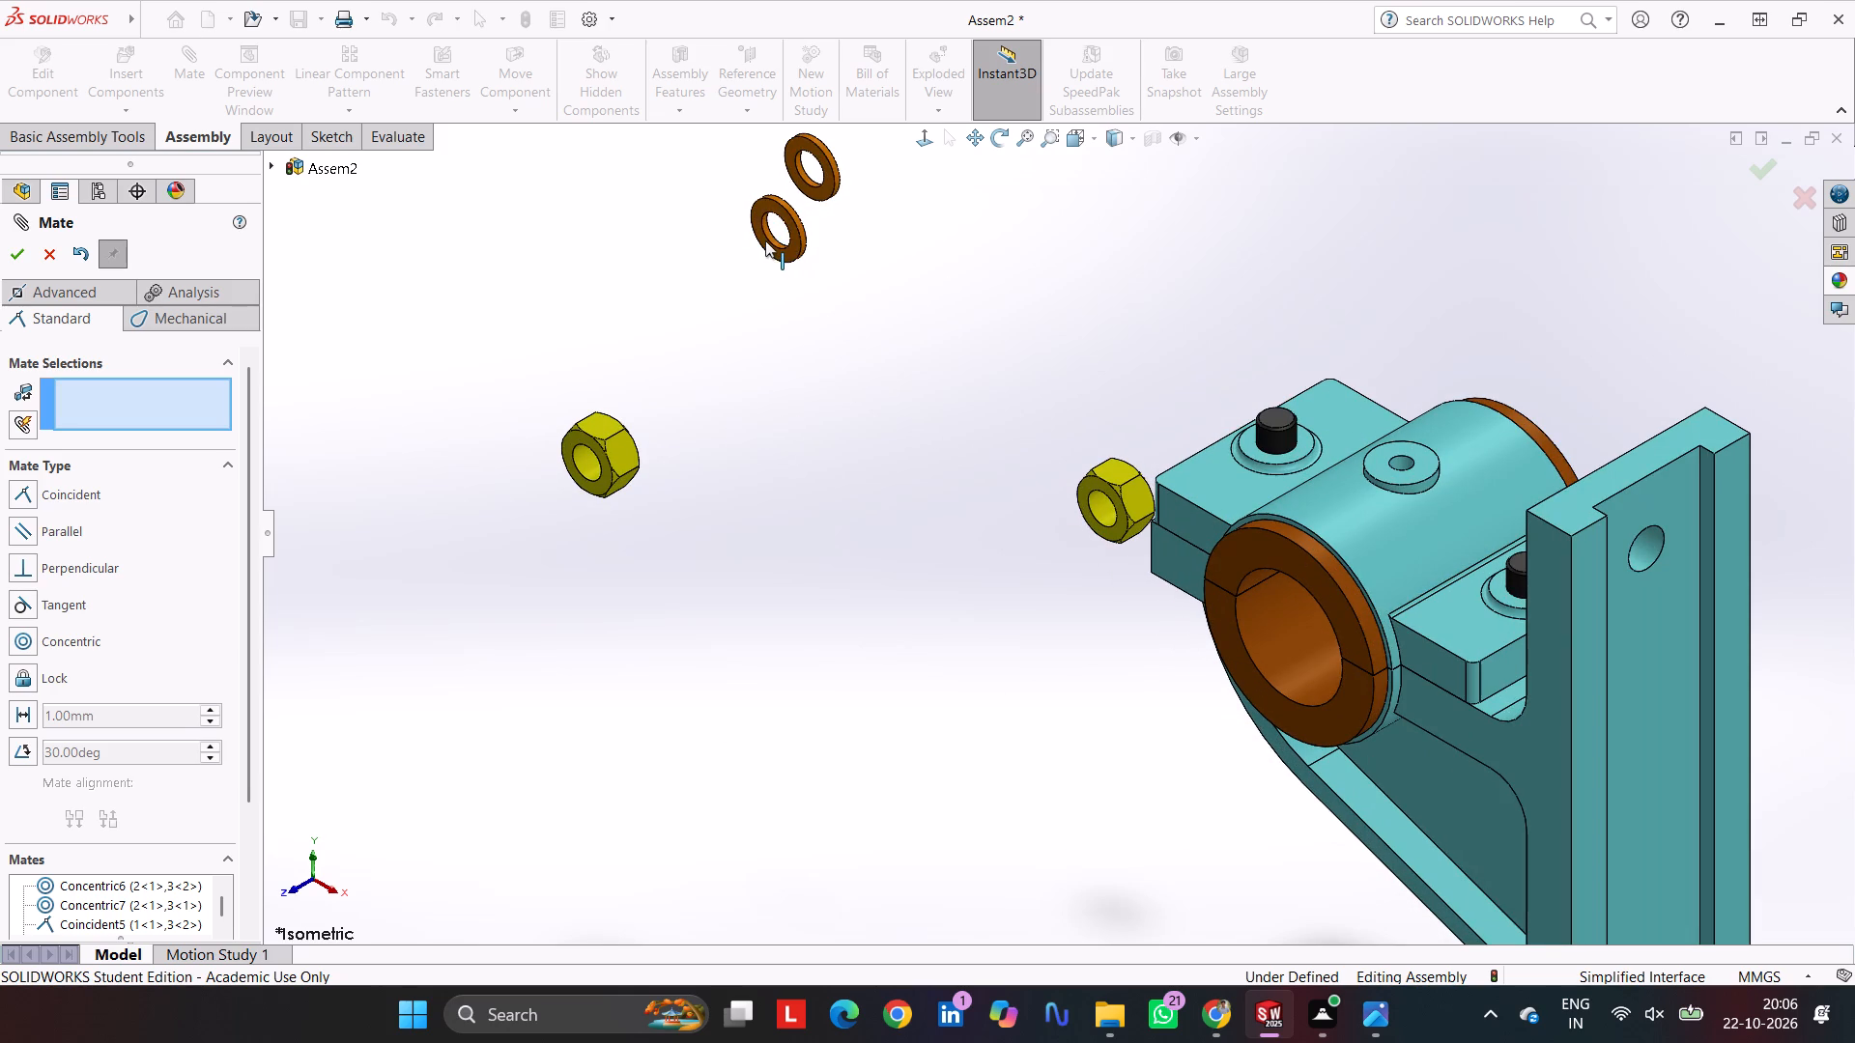
scroll(765, 240, "down", 6)
left_click(918, 354)
scroll(1138, 542, "up", 6)
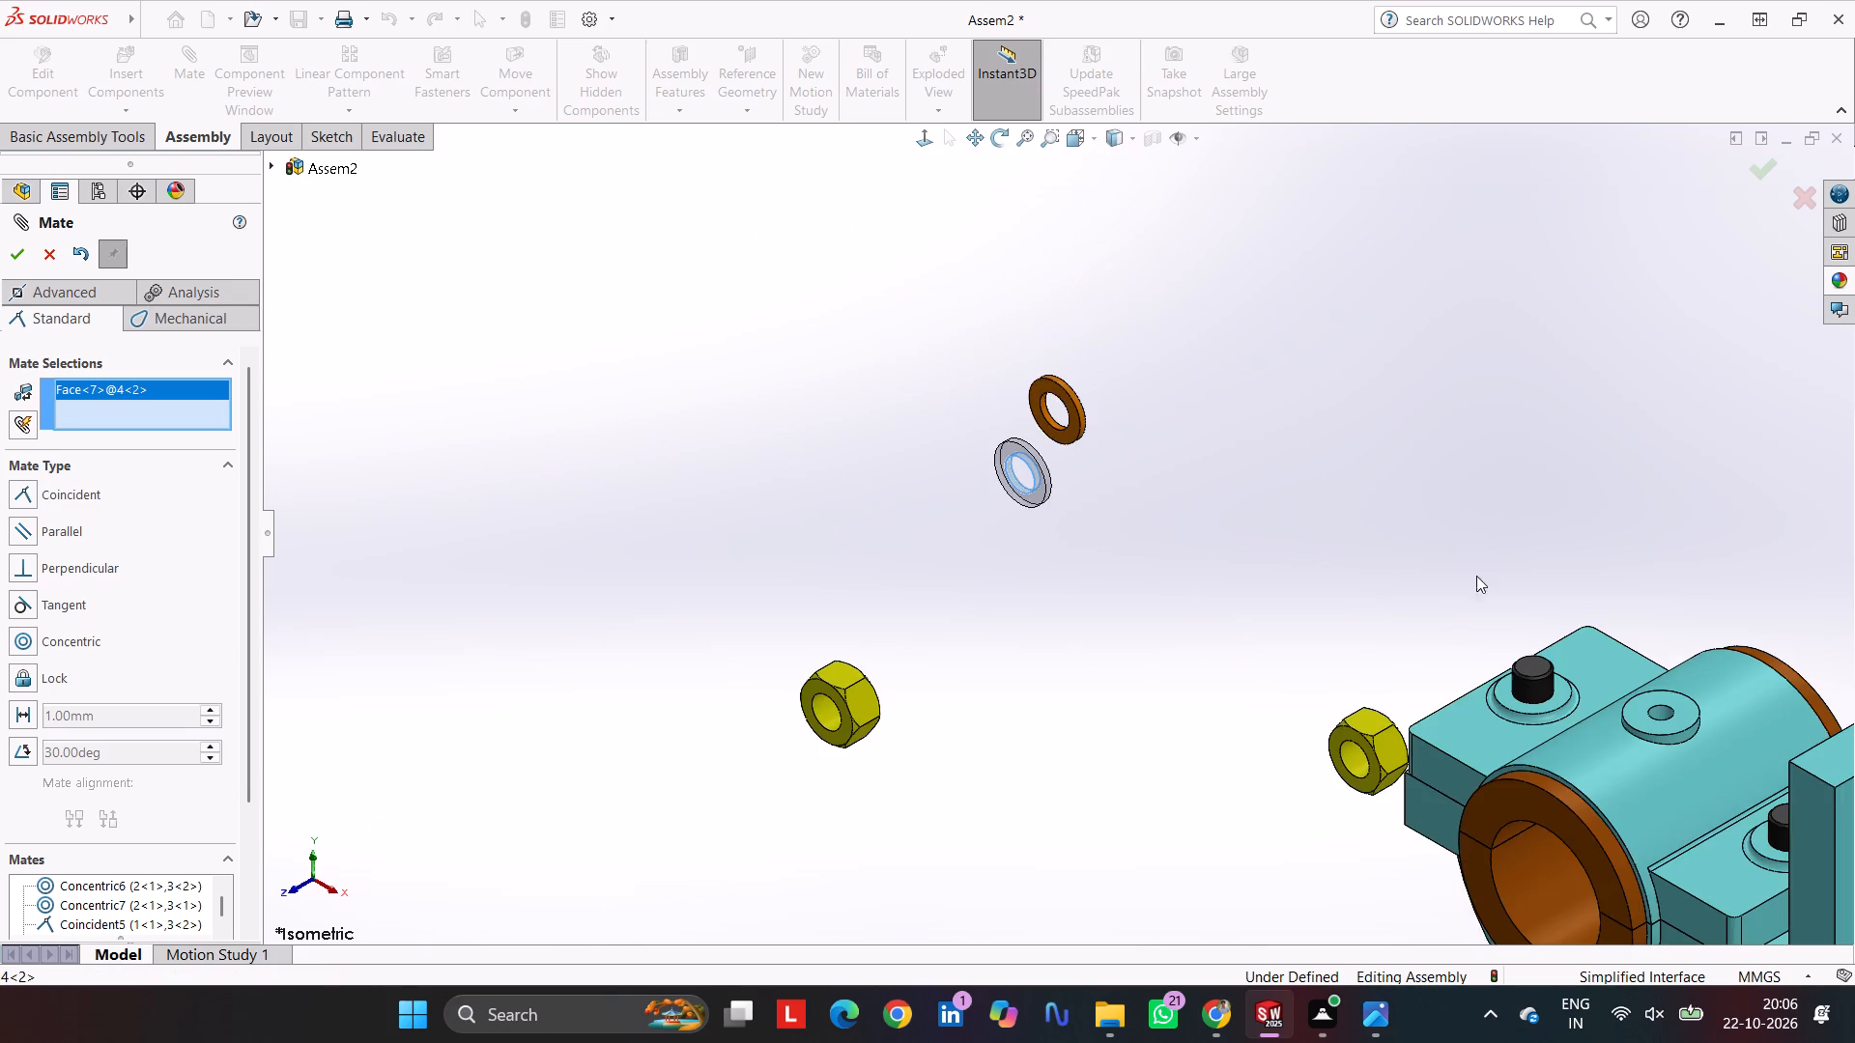
scroll(1539, 699, "down", 2)
left_click(1463, 658)
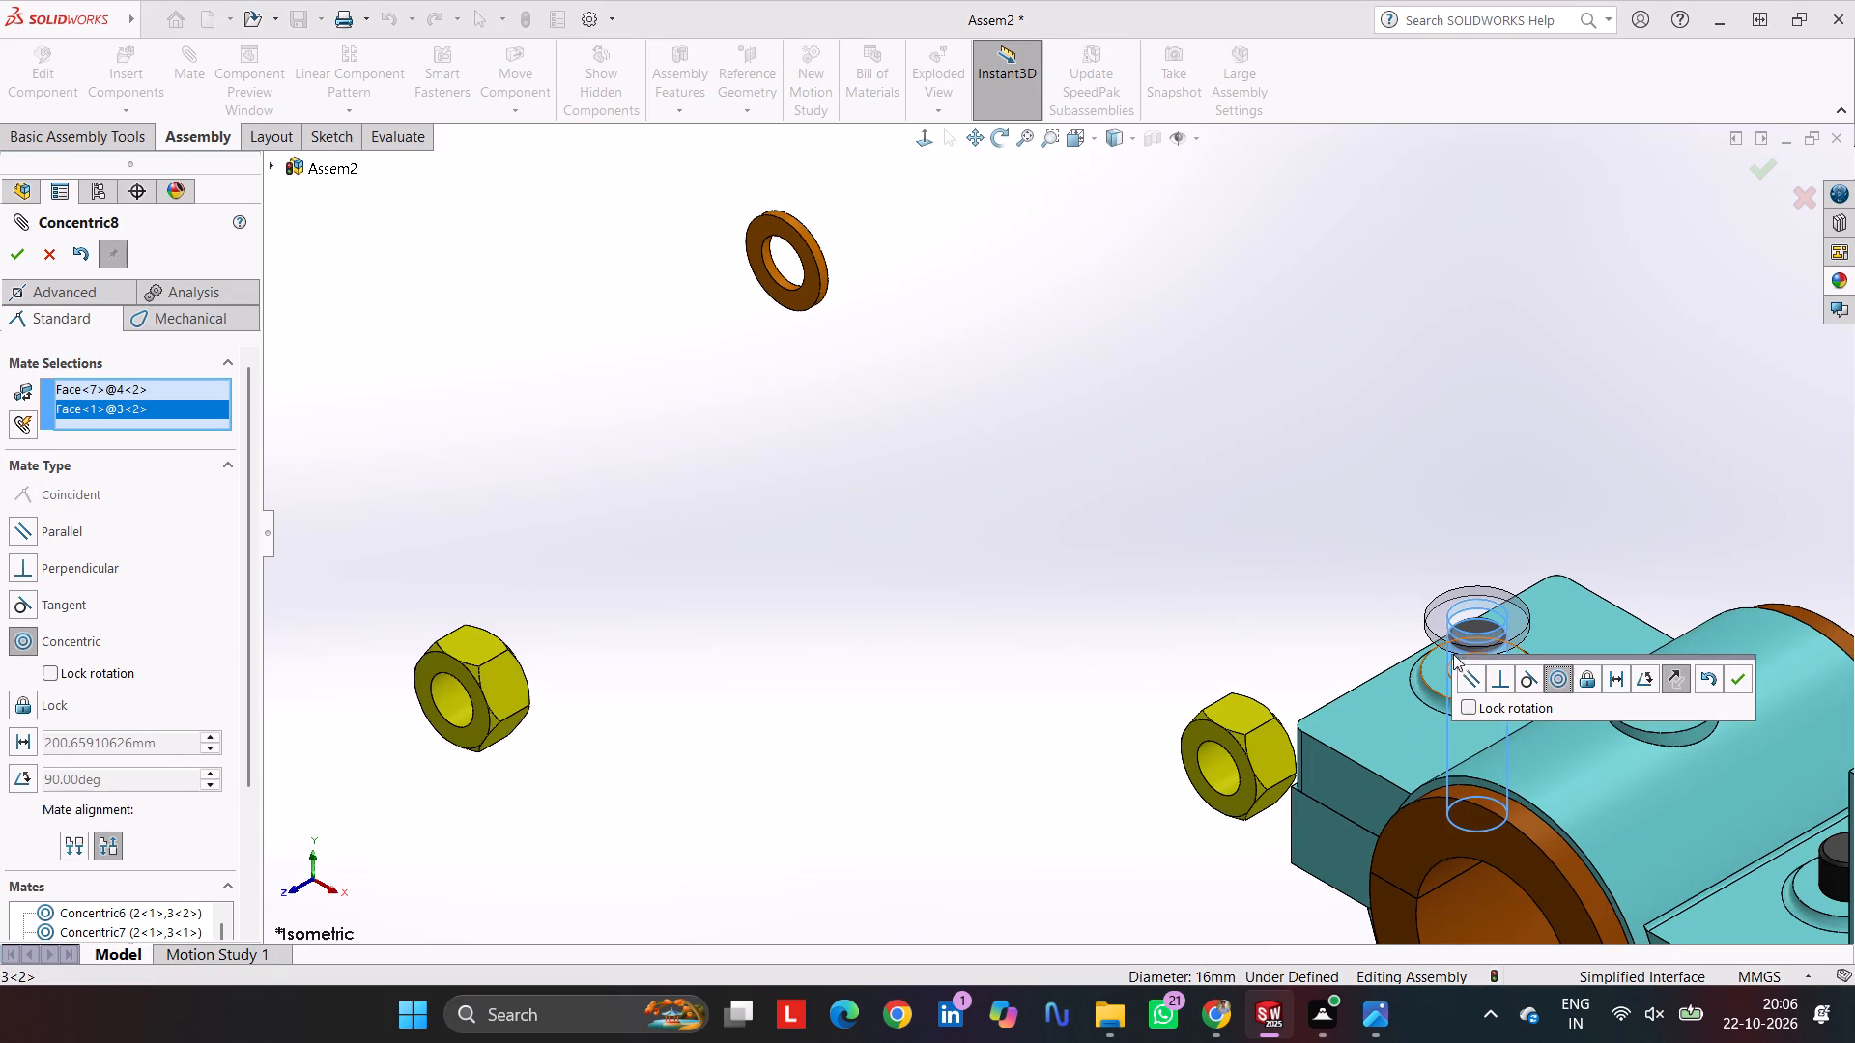
left_click(1747, 679)
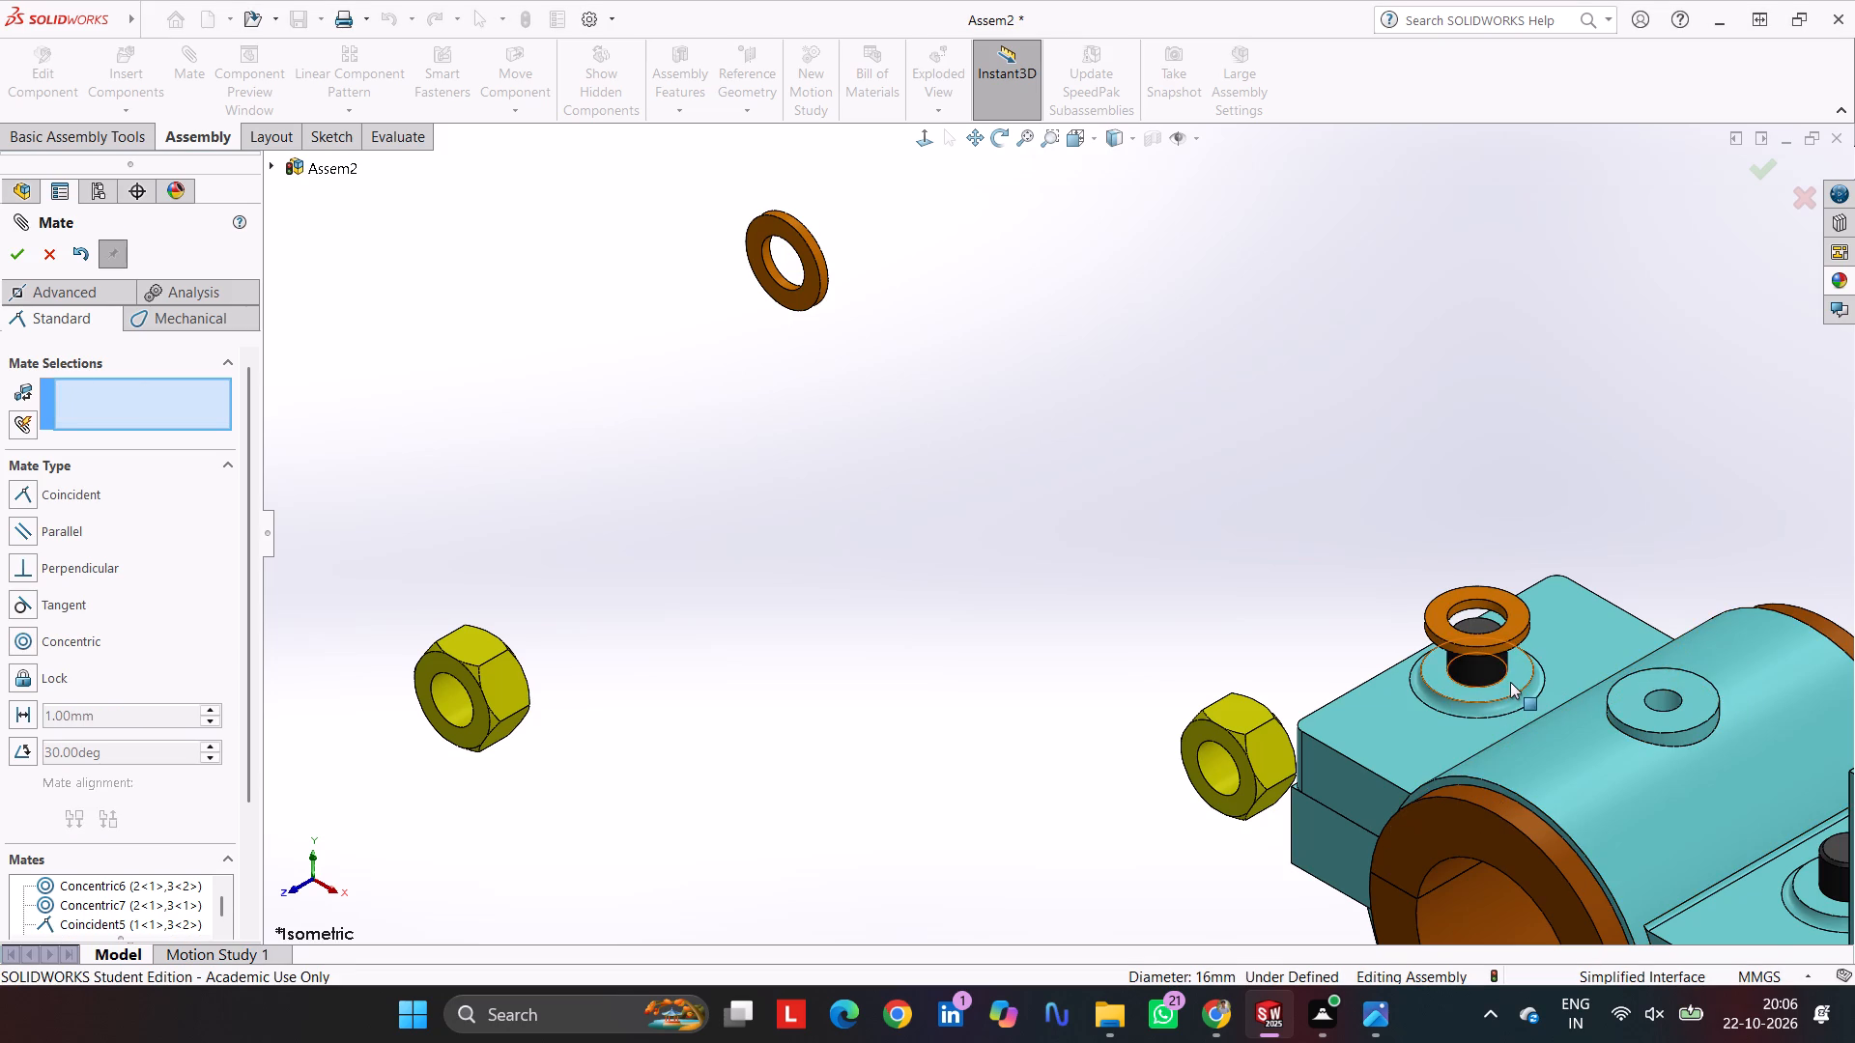
Mate the underside of the copied washer 4 coincident with the raised boss face around its stud on cap 2.
left_click(1510, 682)
scroll(1524, 695, "up", 3)
middle_click_drag(1381, 649, 1399, 619)
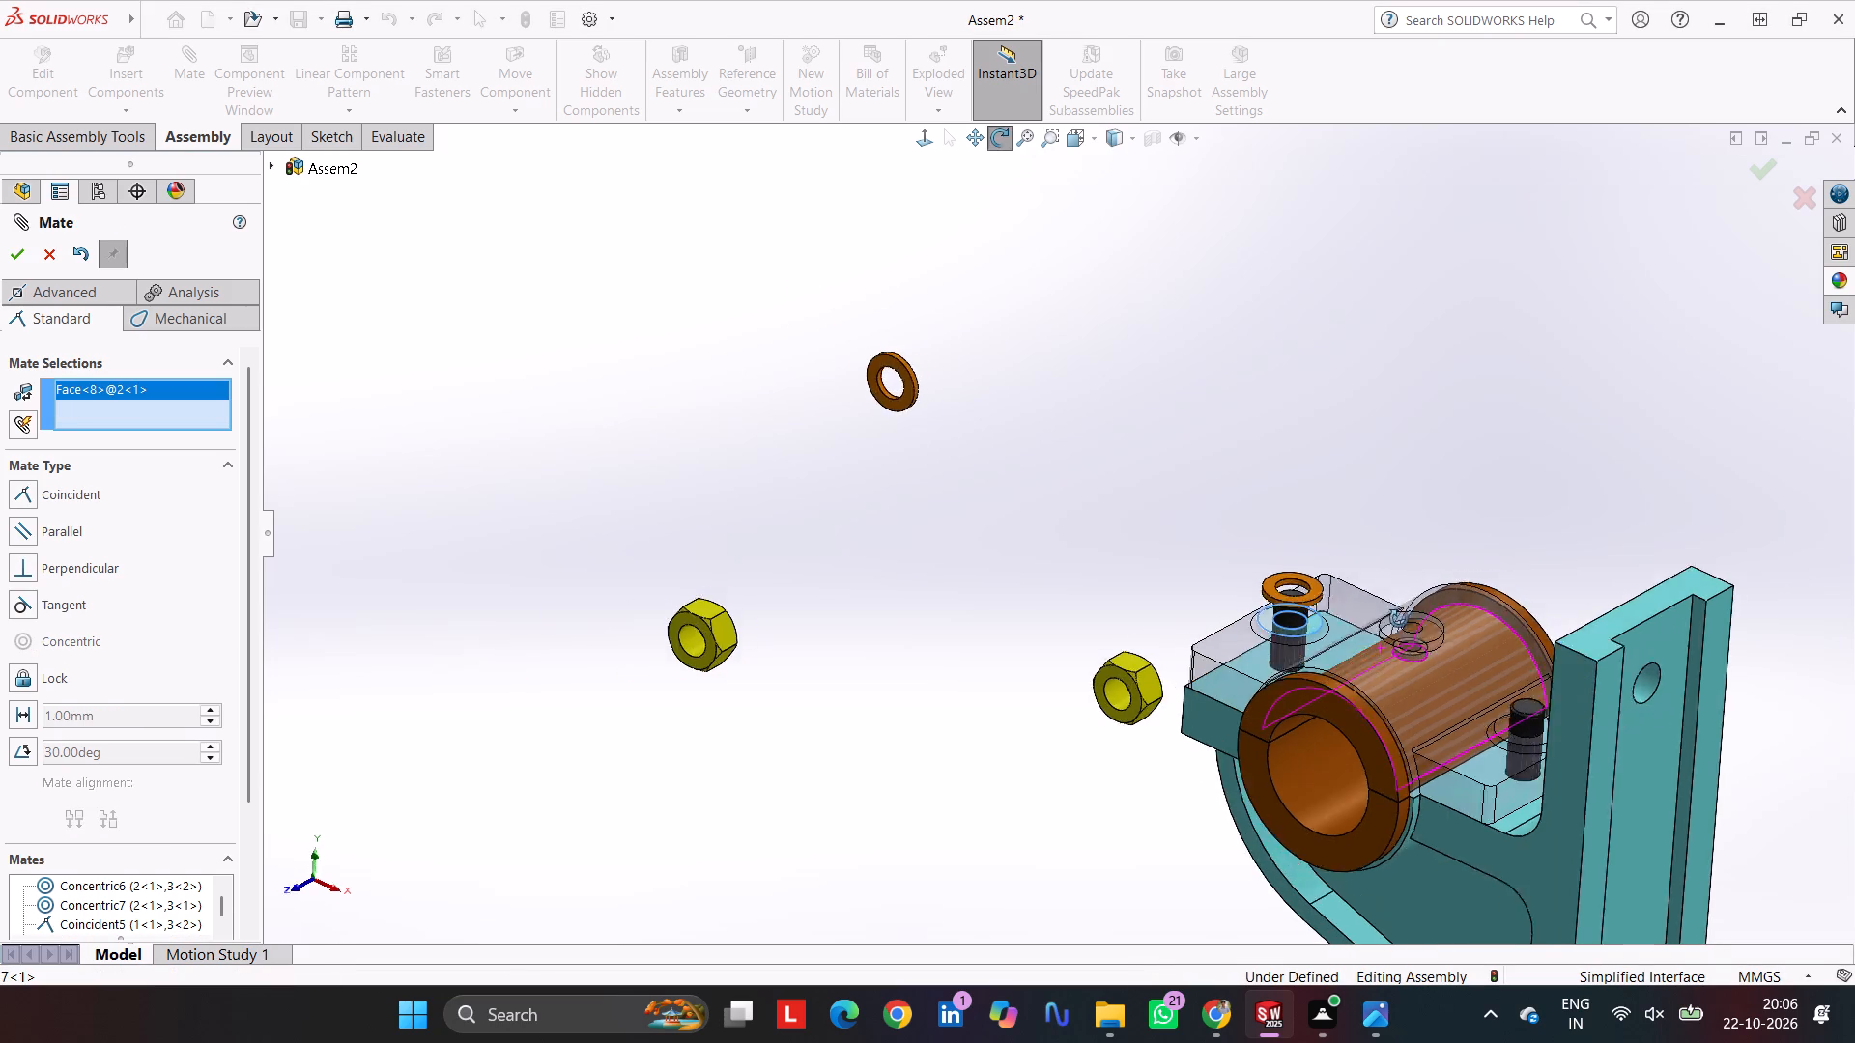
middle_click_drag(1399, 619, 1477, 378)
scroll(1223, 618, "down", 7)
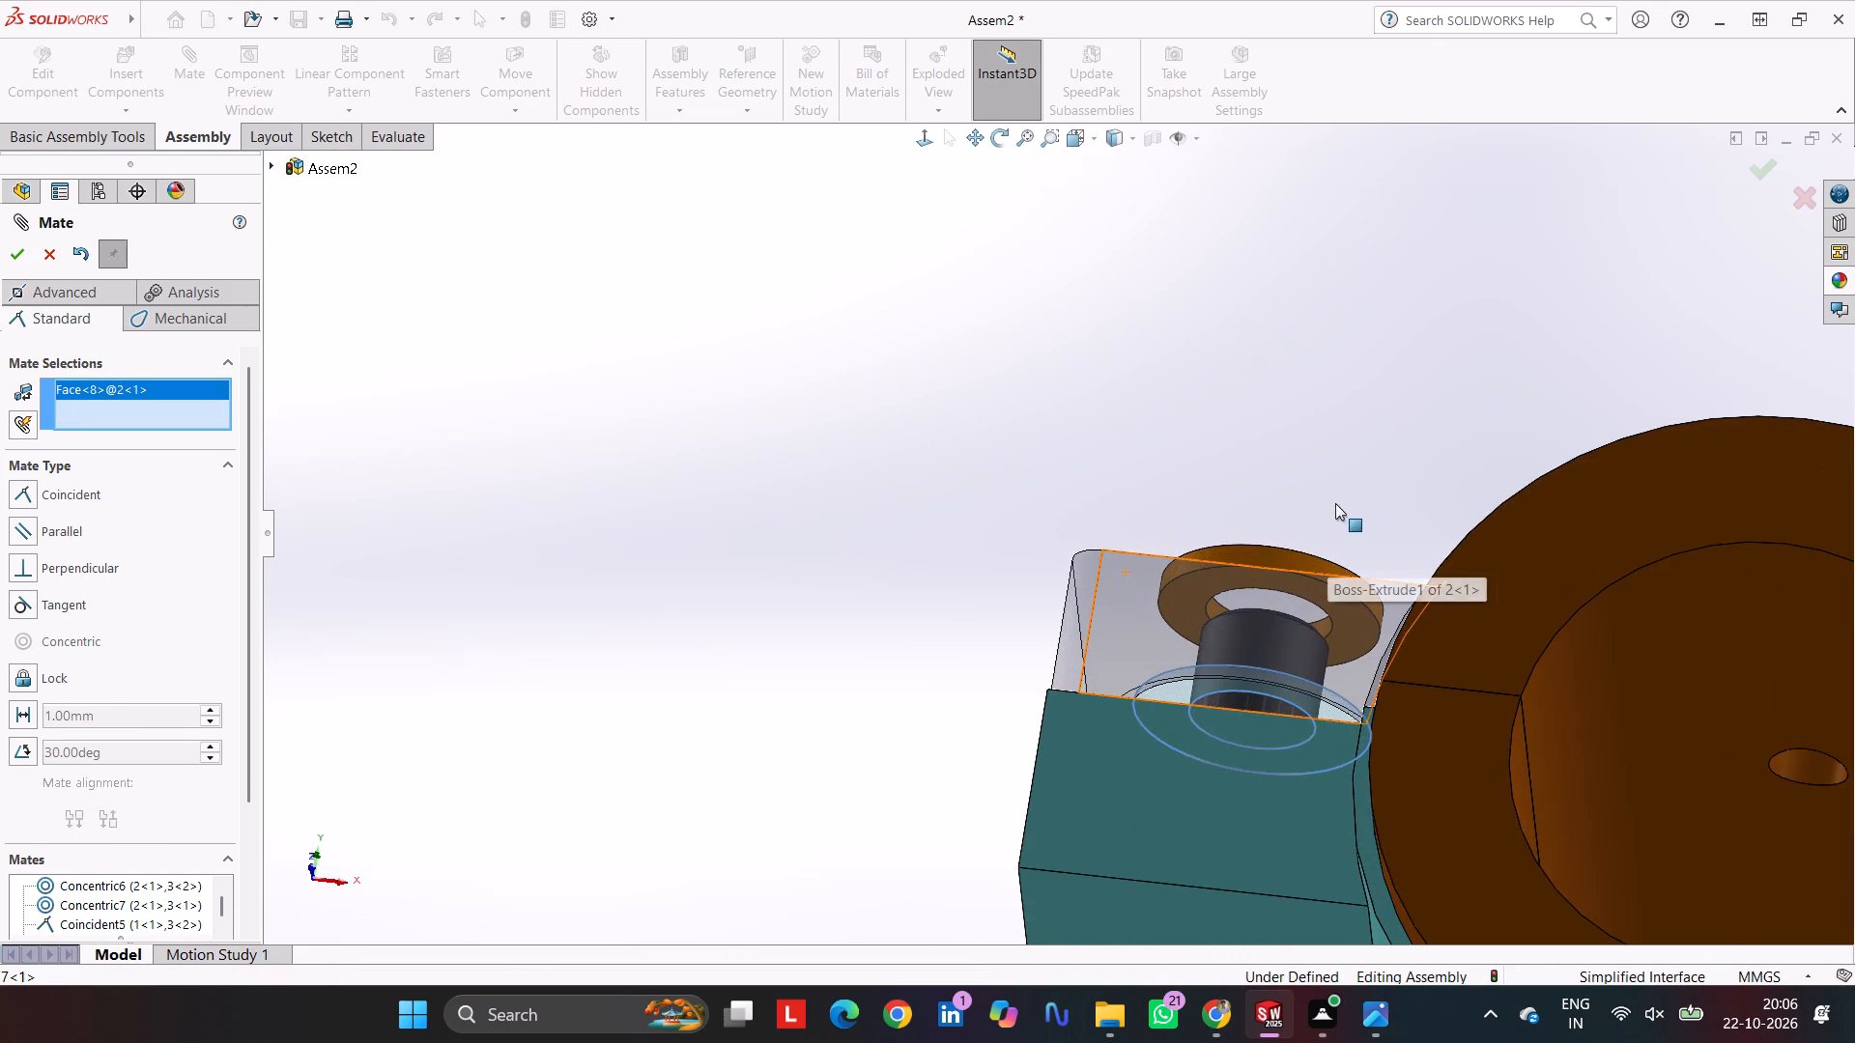
middle_click_drag(1335, 502, 1334, 540)
left_click(1273, 579)
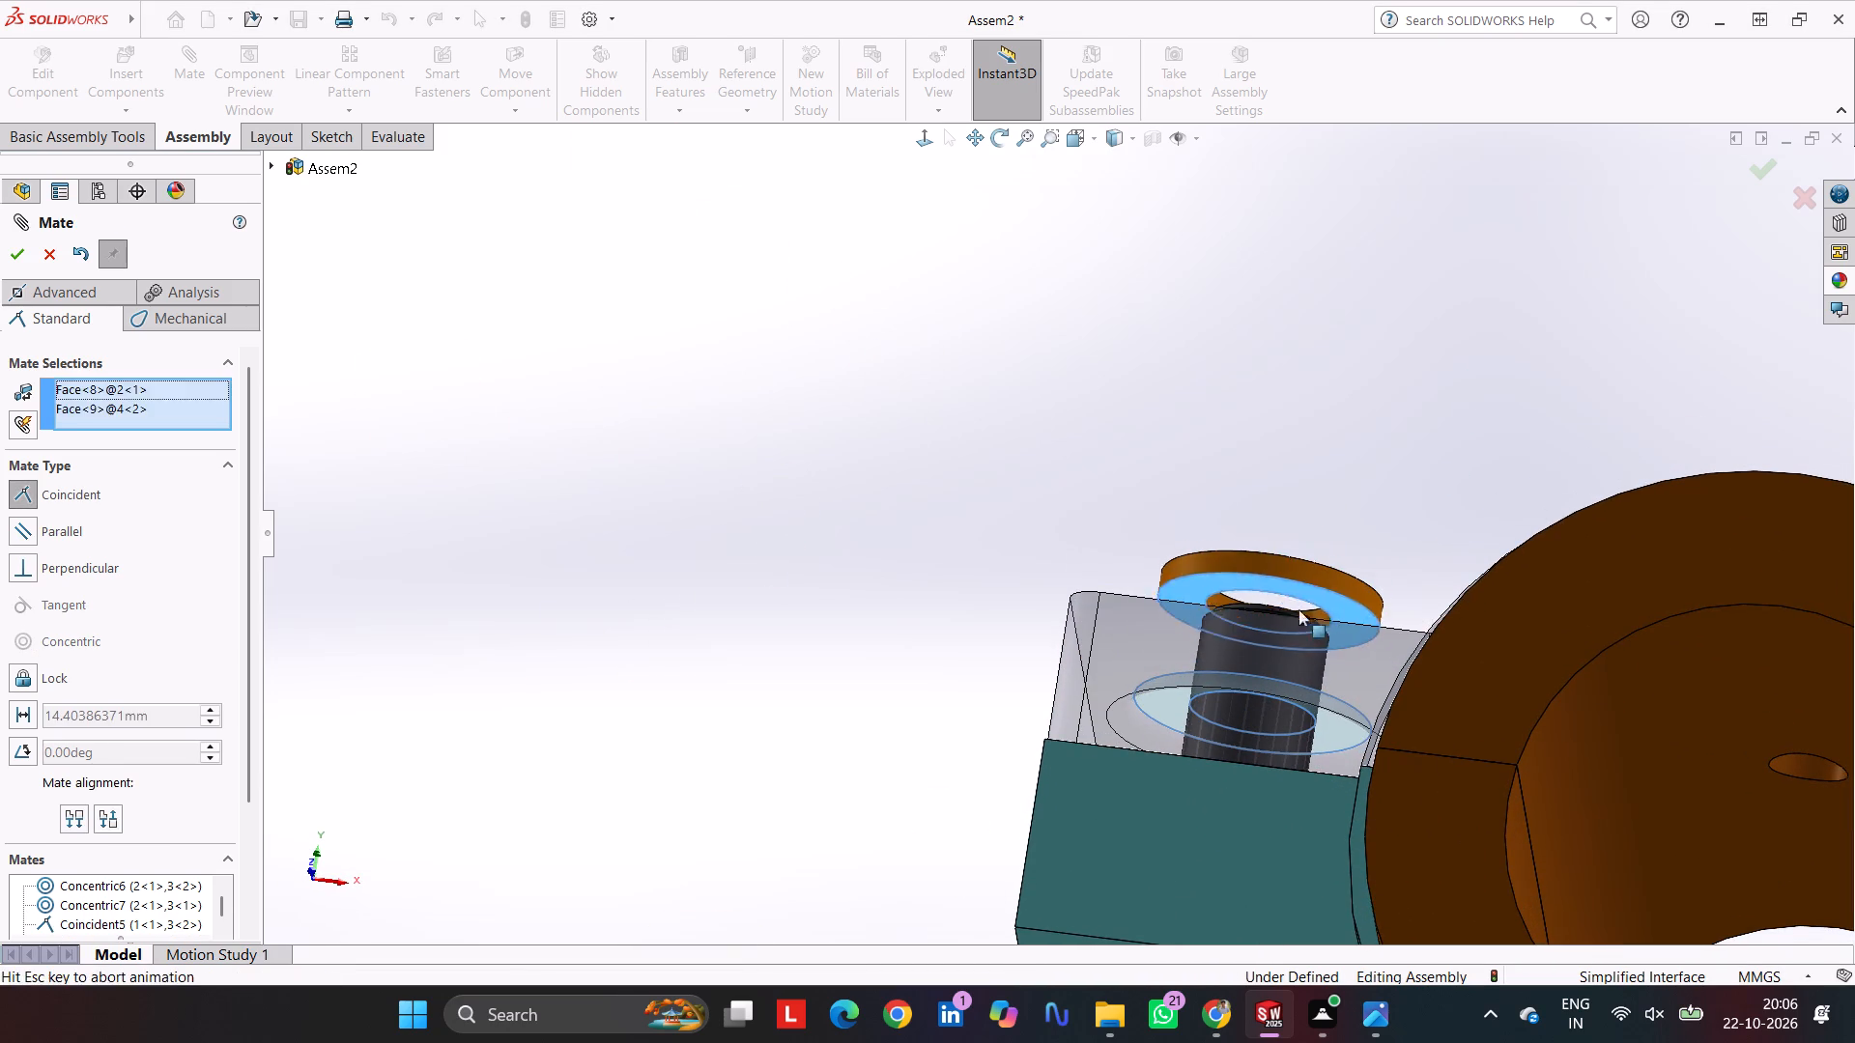
left_click(1645, 665)
Mate the original washer 4 concentric with the original stud 3, nearer the mounting plate.
scroll(1354, 668, "up", 4)
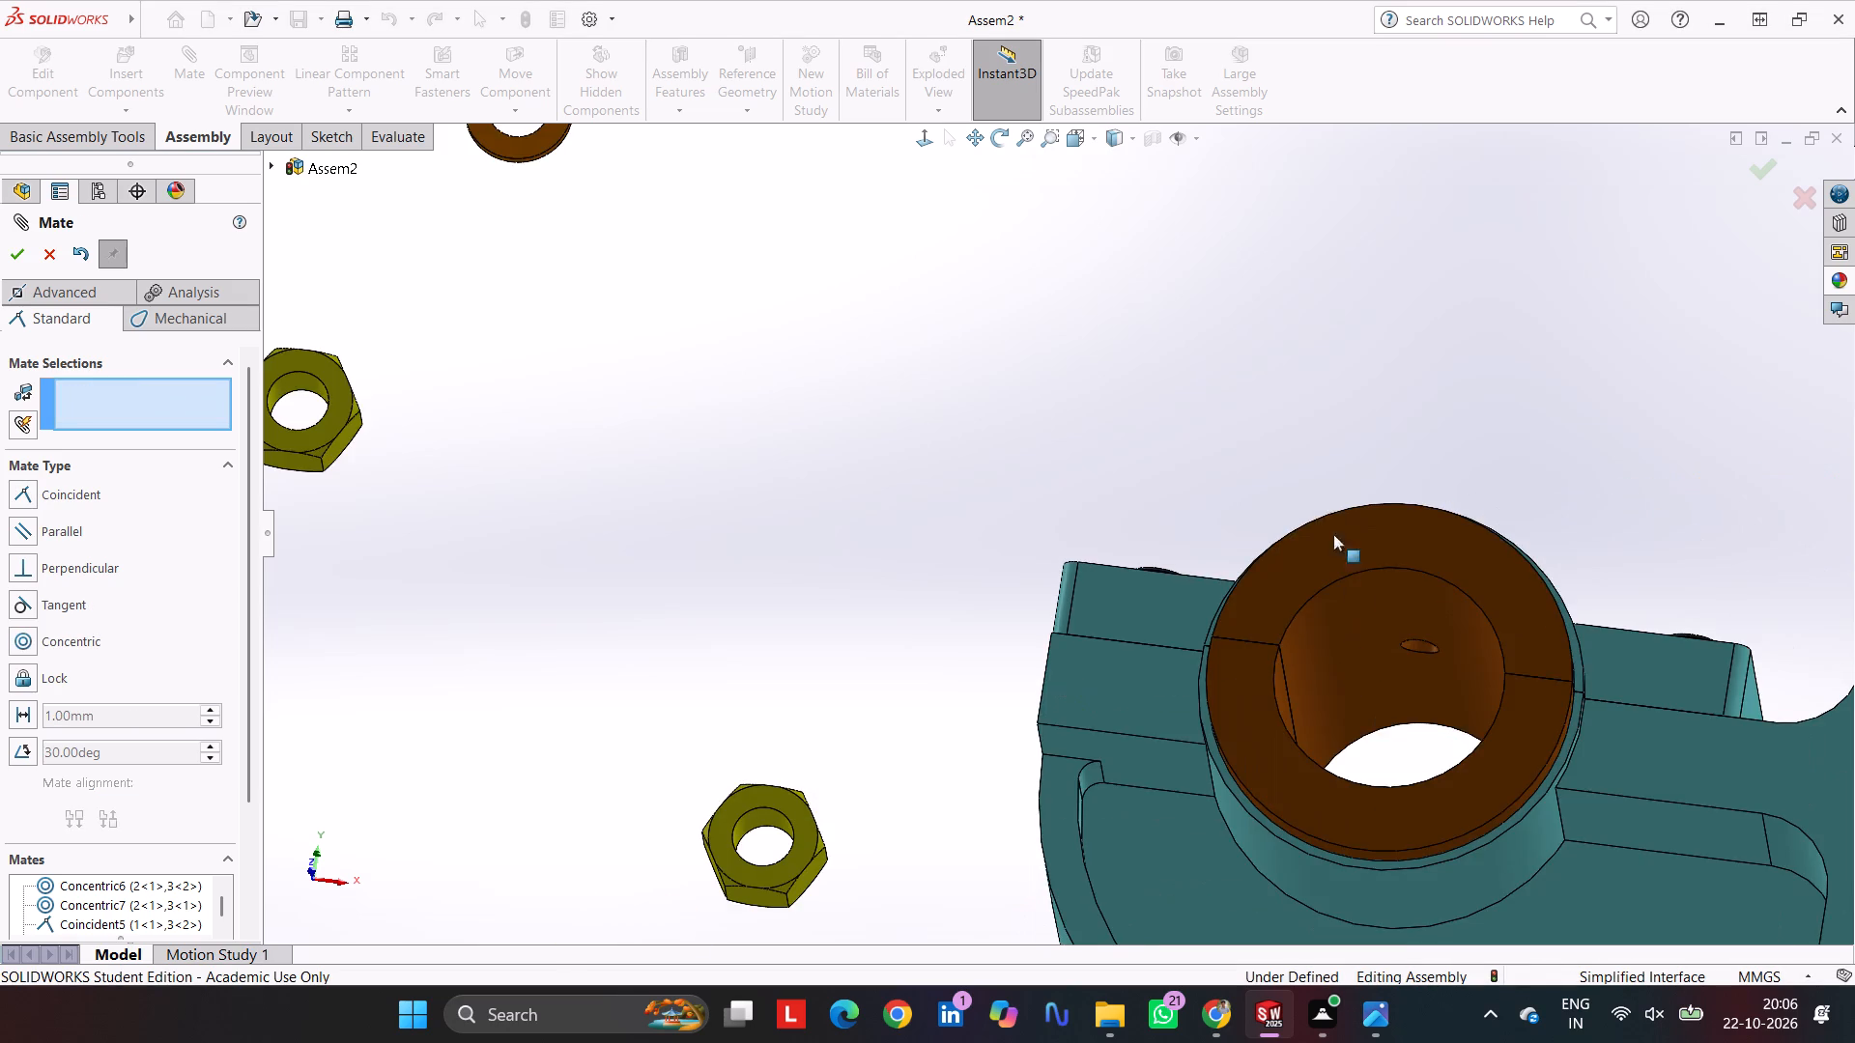
middle_click_drag(1324, 462, 1300, 657)
scroll(1168, 629, "up", 3)
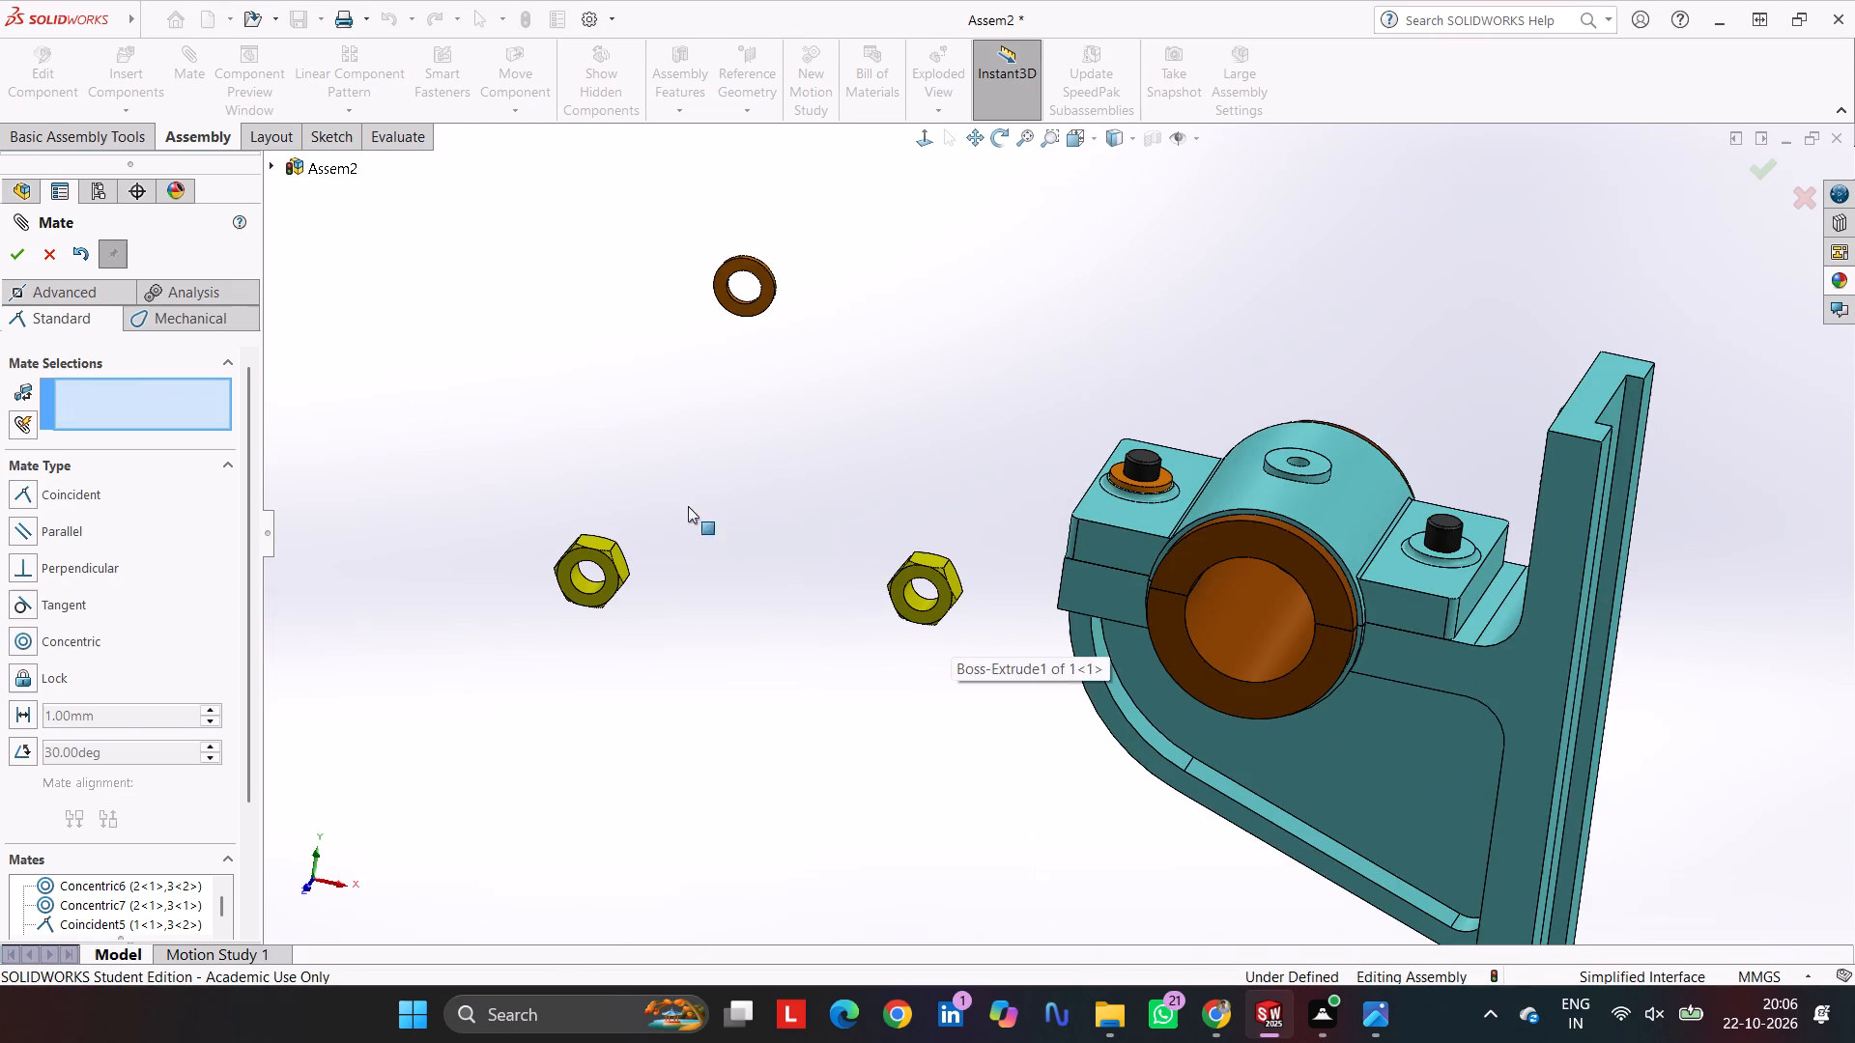
scroll(737, 280, "down", 6)
scroll(874, 436, "down", 5)
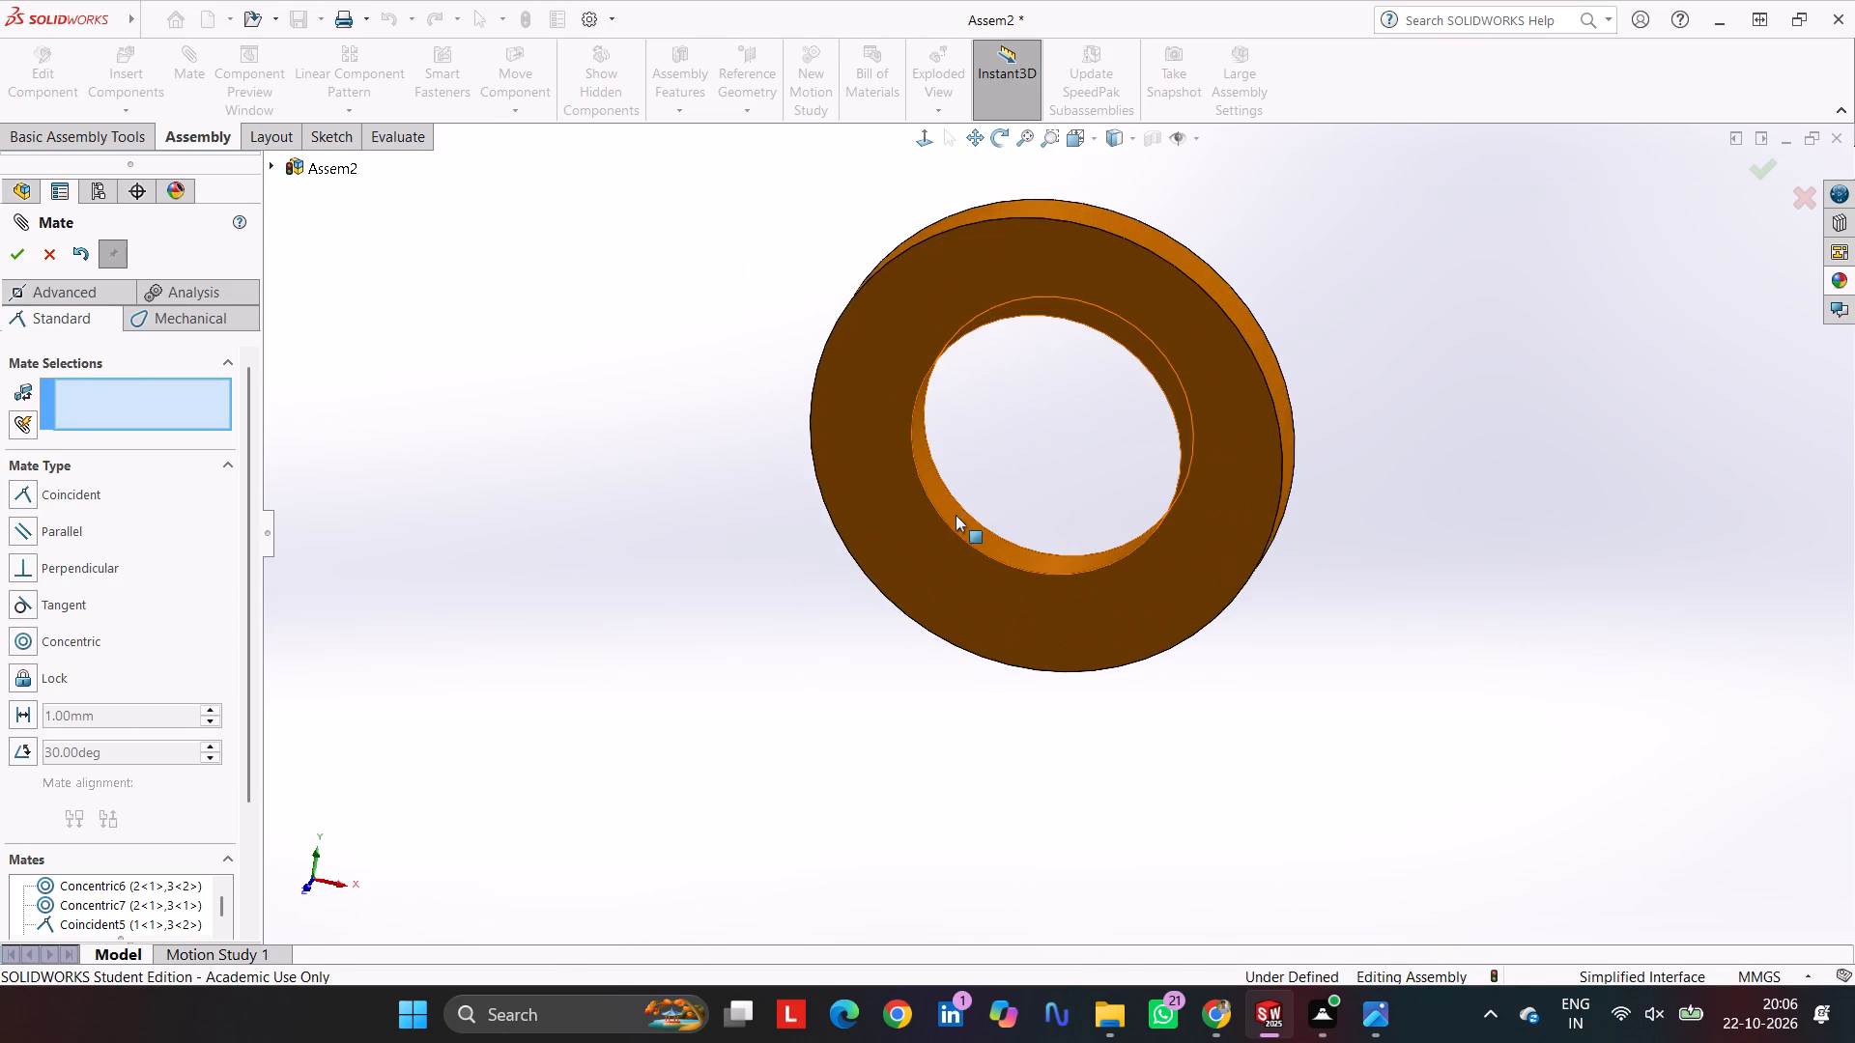
left_click(956, 516)
scroll(1164, 578, "up", 12)
scroll(1653, 755, "down", 7)
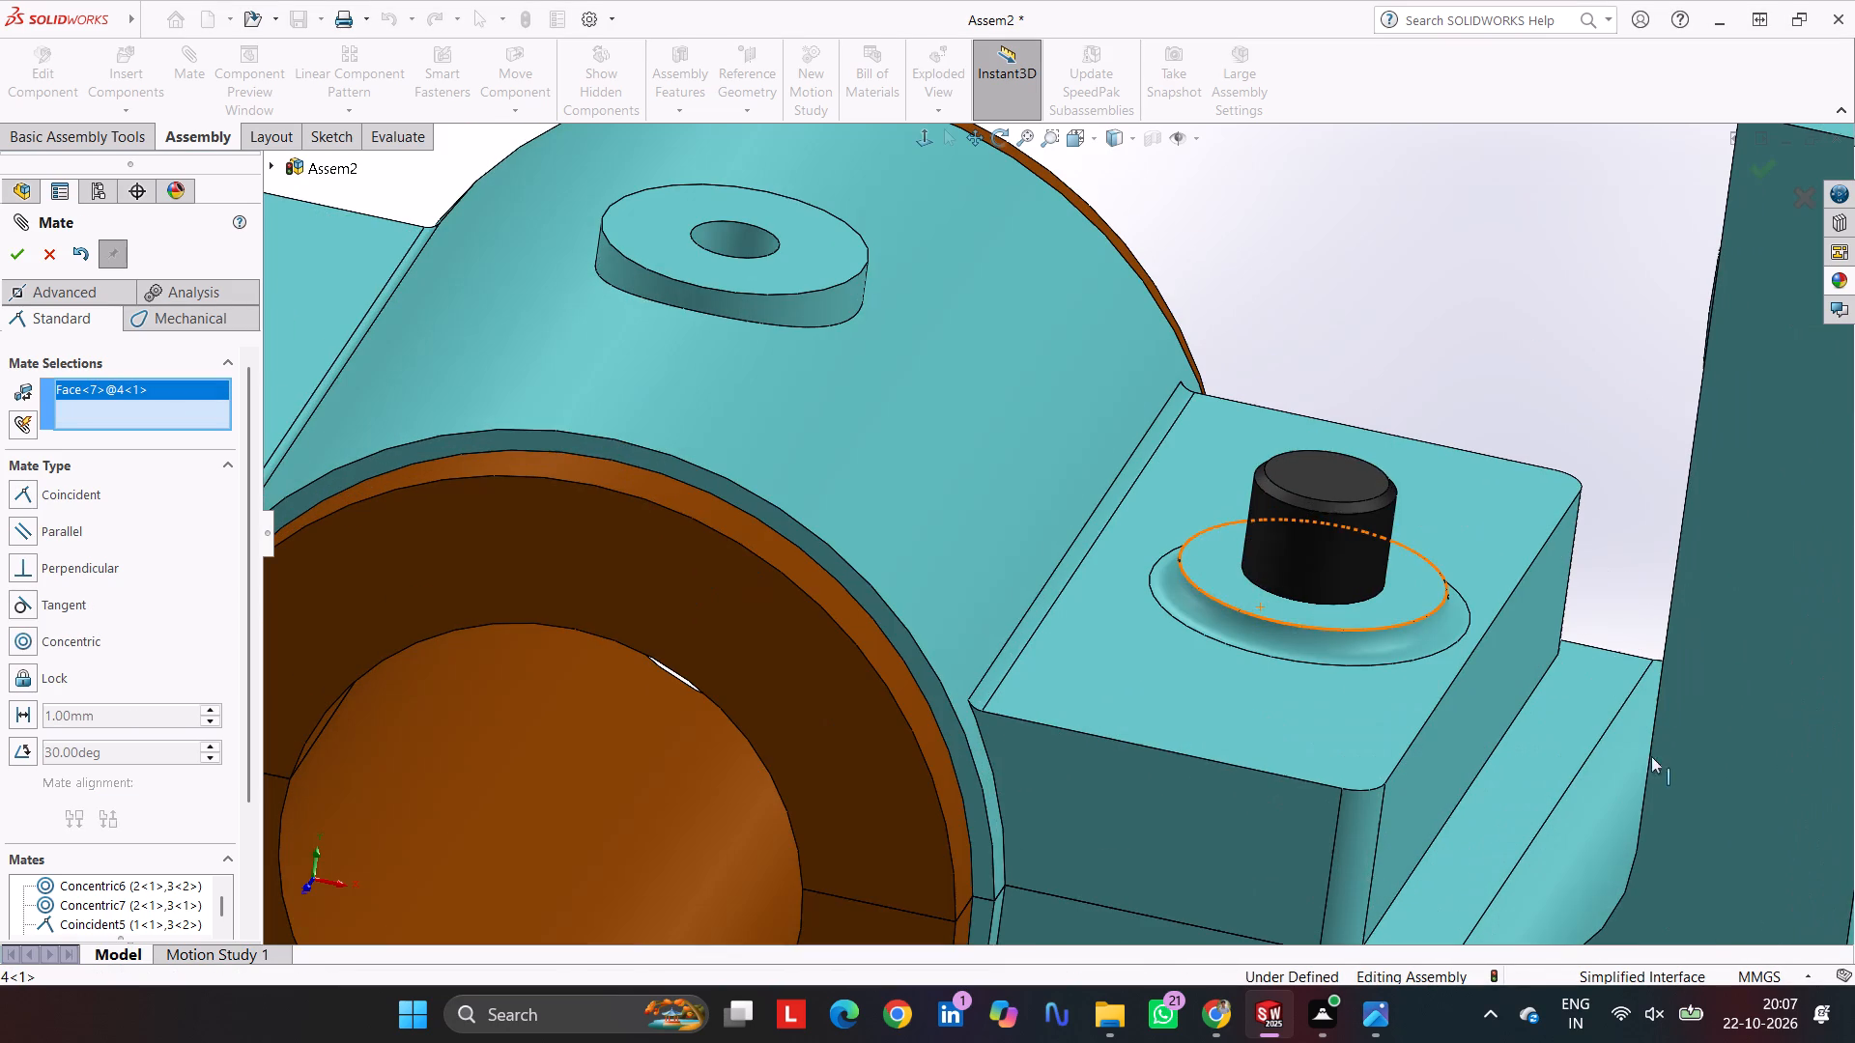
left_click(1316, 548)
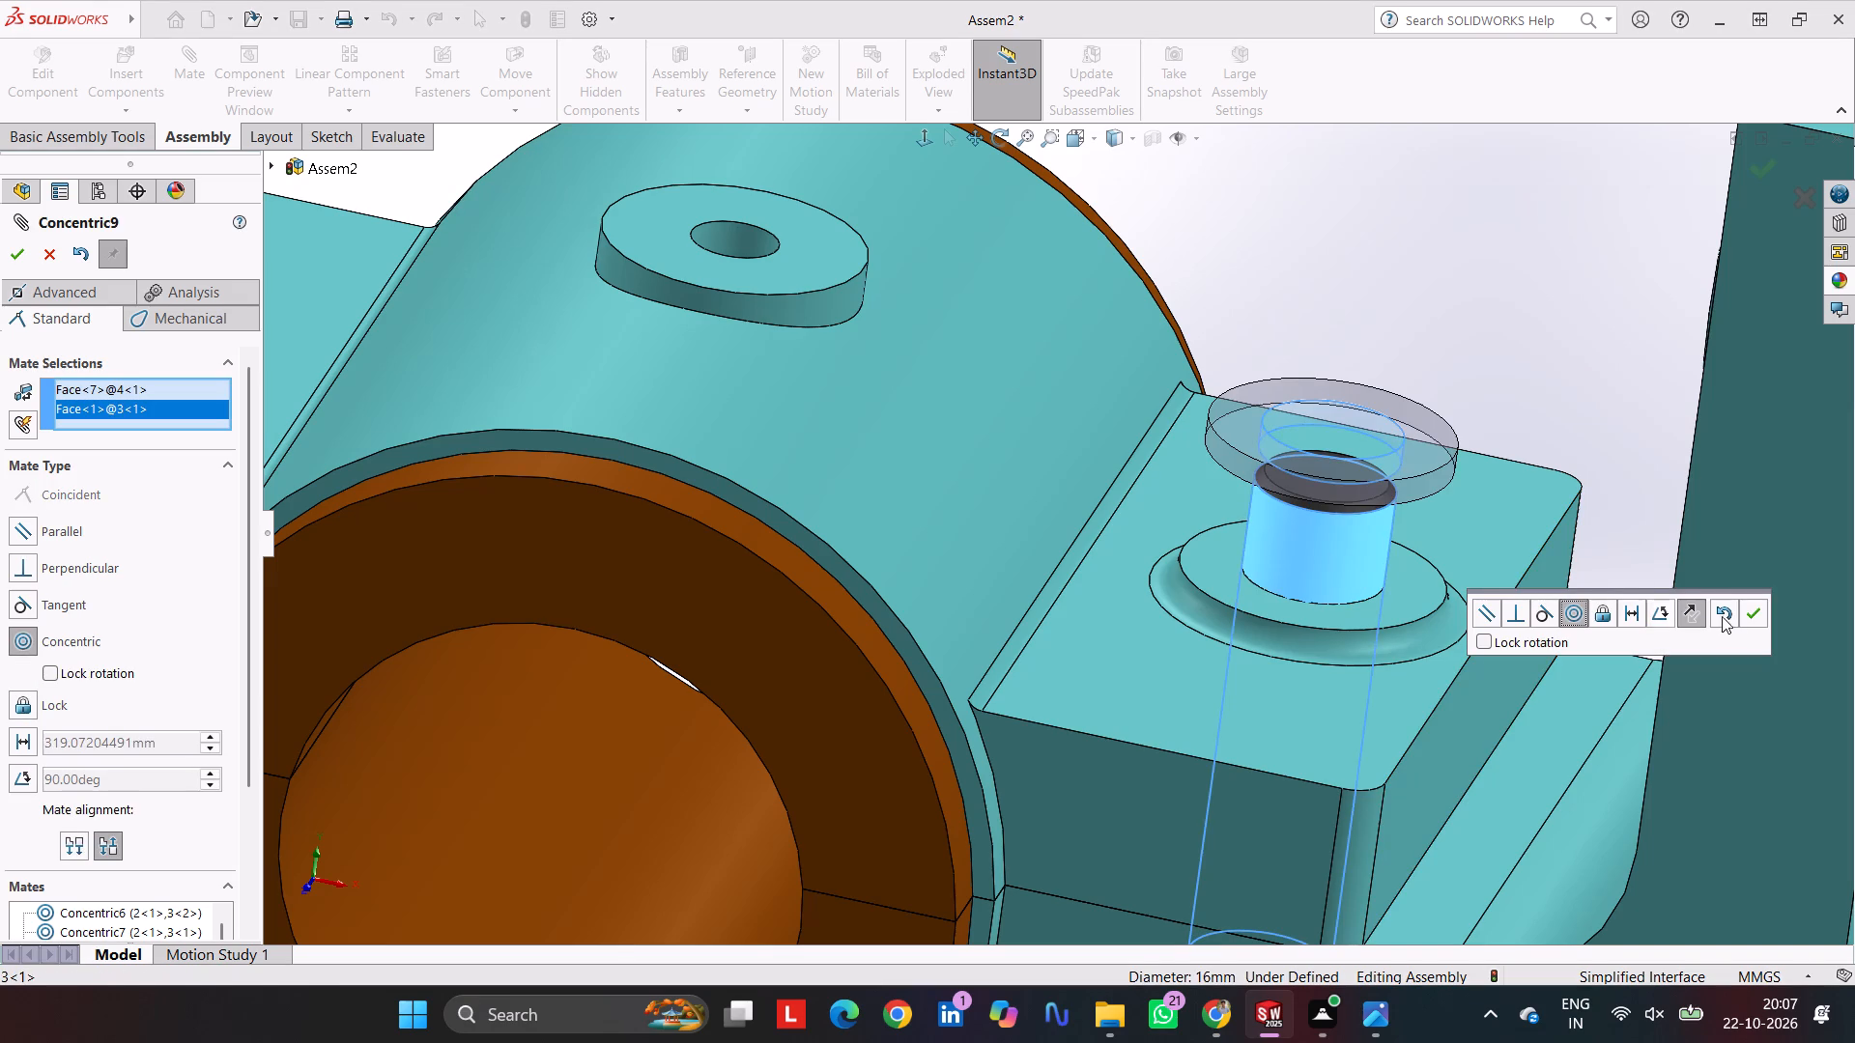
left_click(1751, 616)
Mate the underside of the original washer 4 coincident with the raised boss face around its stud on cap 2.
left_click(1425, 590)
middle_click_drag(1435, 587, 1448, 528)
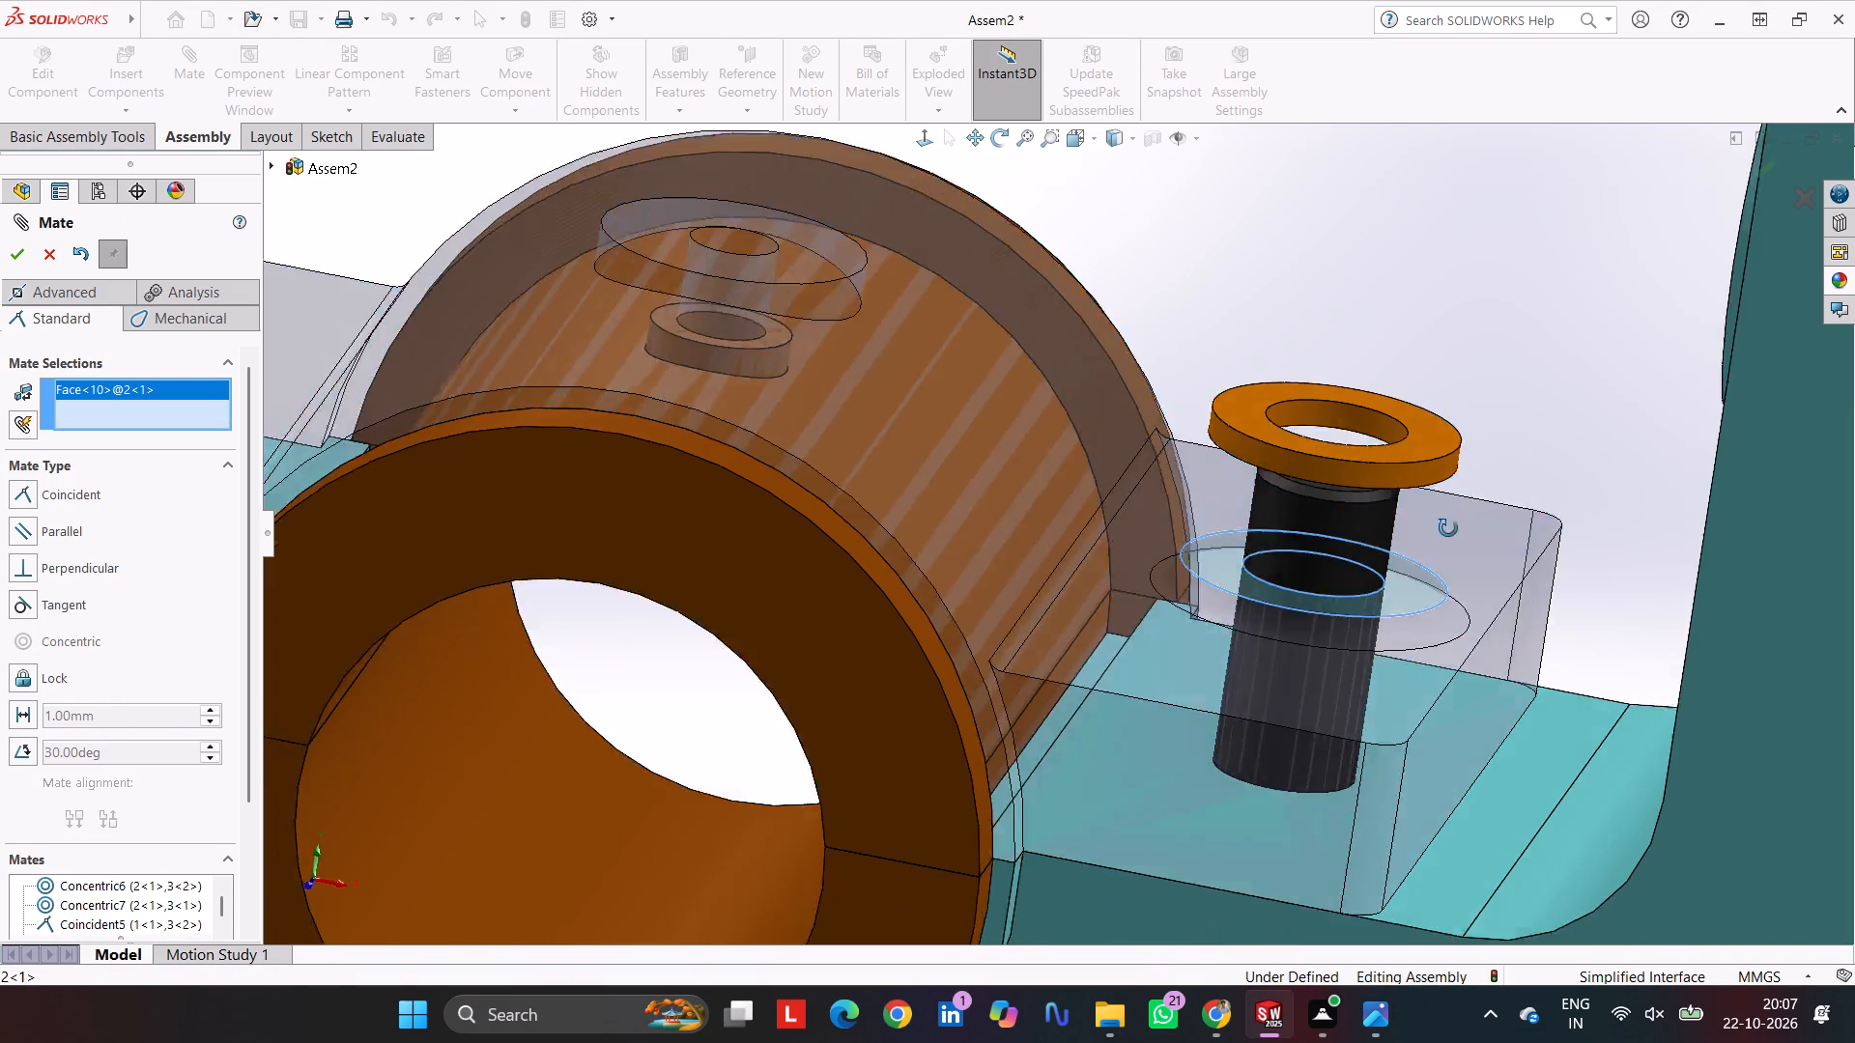
middle_click_drag(1448, 528, 1468, 386)
left_click(1422, 432)
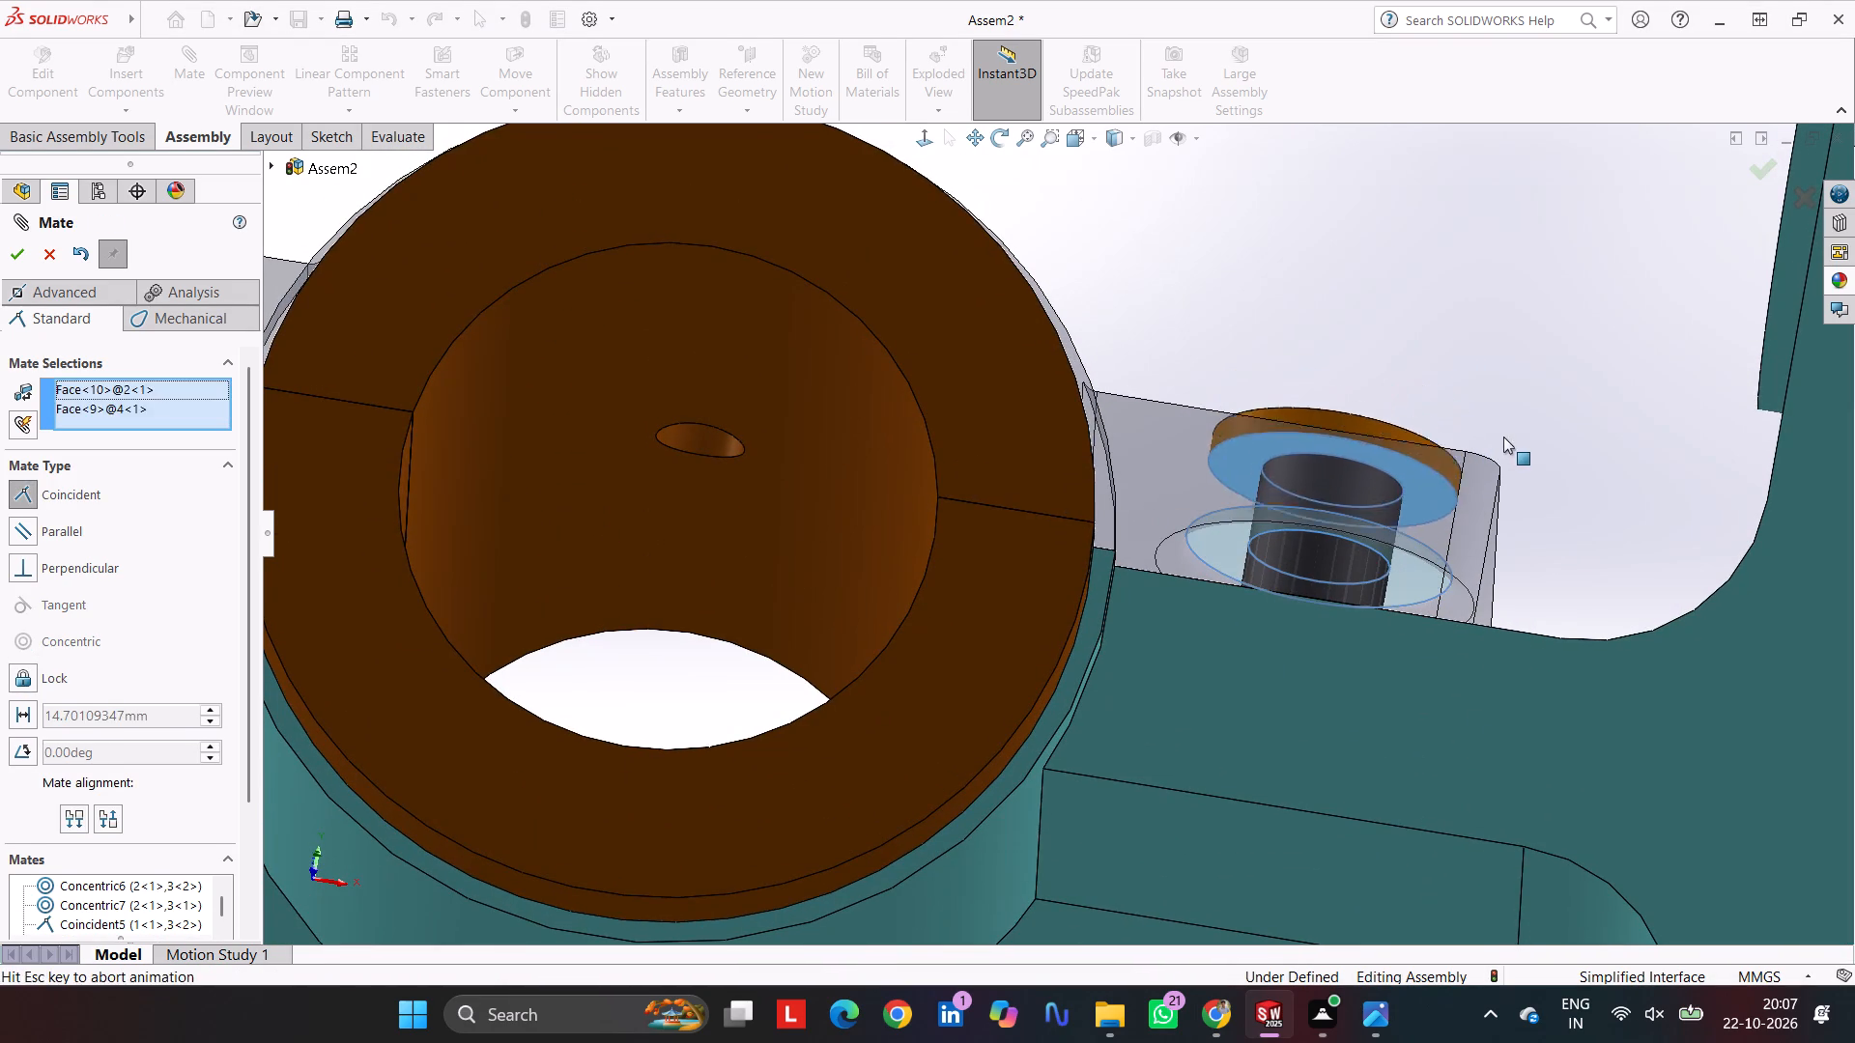
left_click(1765, 399)
Mate the copied nut 5 concentric with the copied stud 3, farther from the mounting plate.
scroll(1406, 451, "up", 4)
scroll(953, 437, "up", 2)
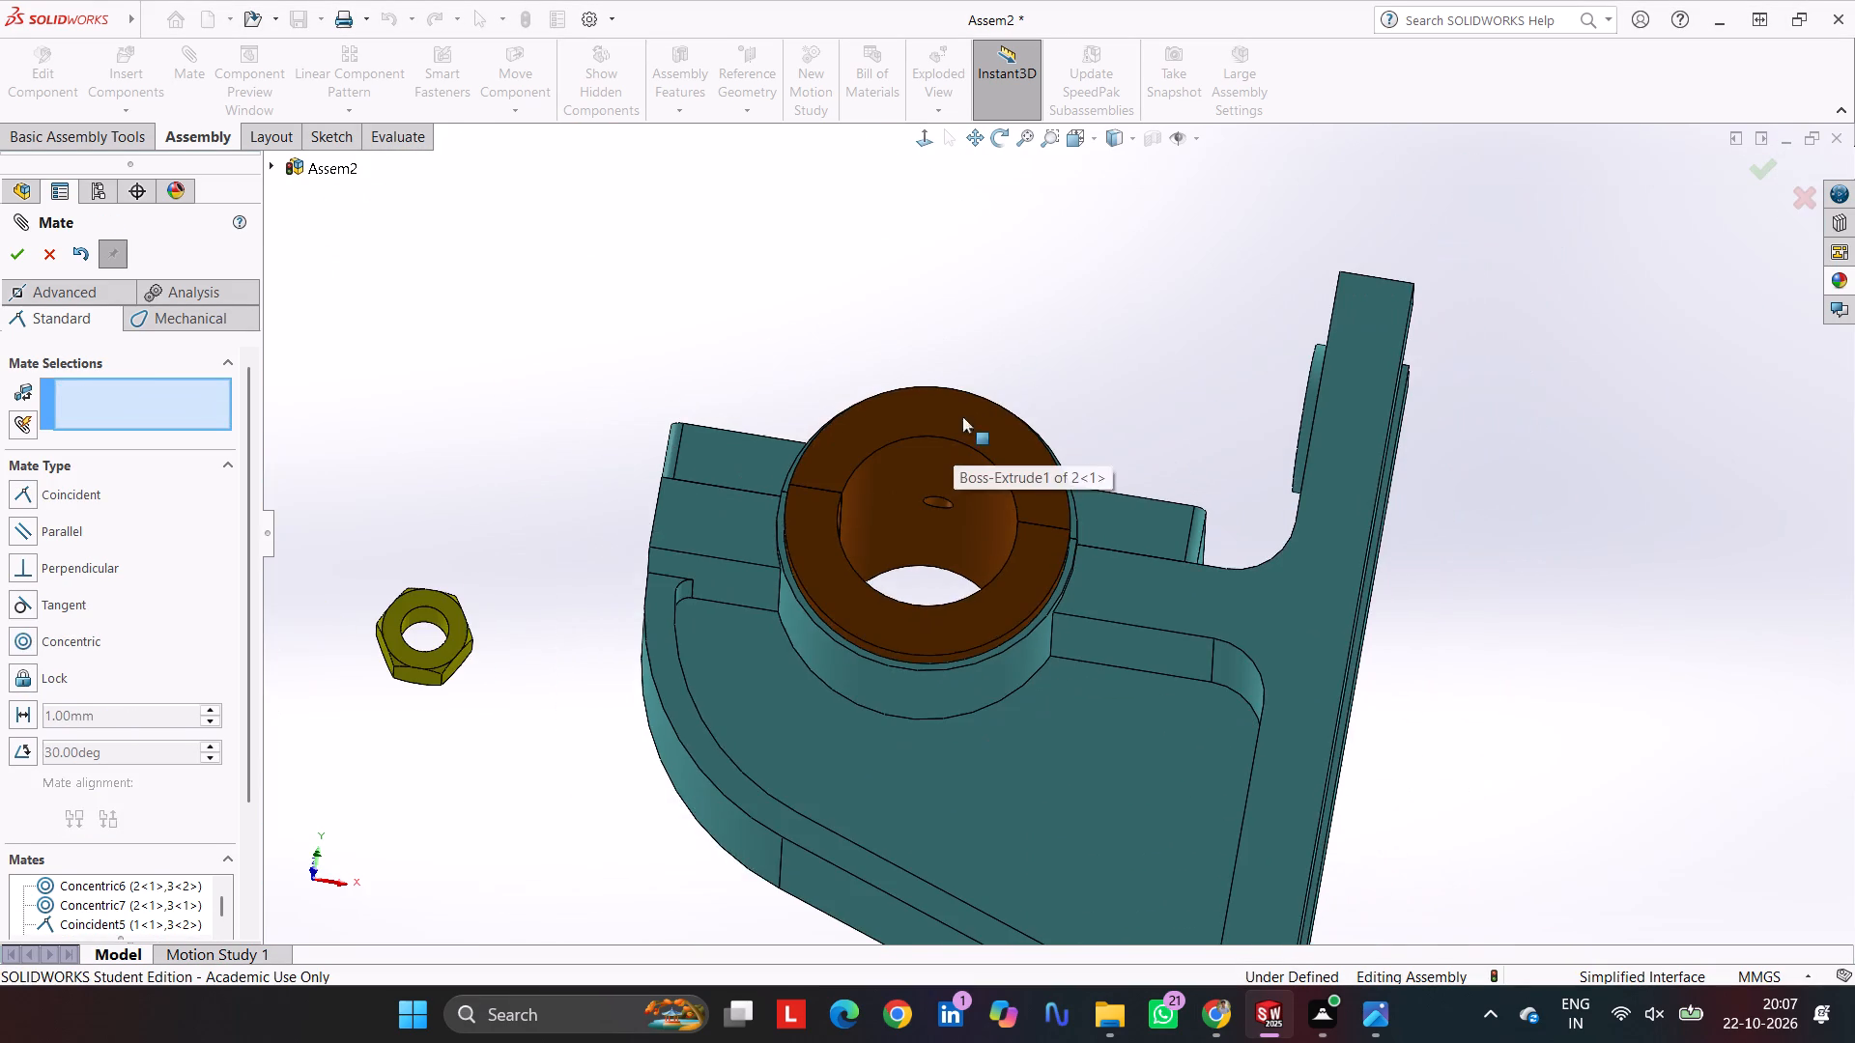
middle_click_drag(1024, 324, 1000, 583)
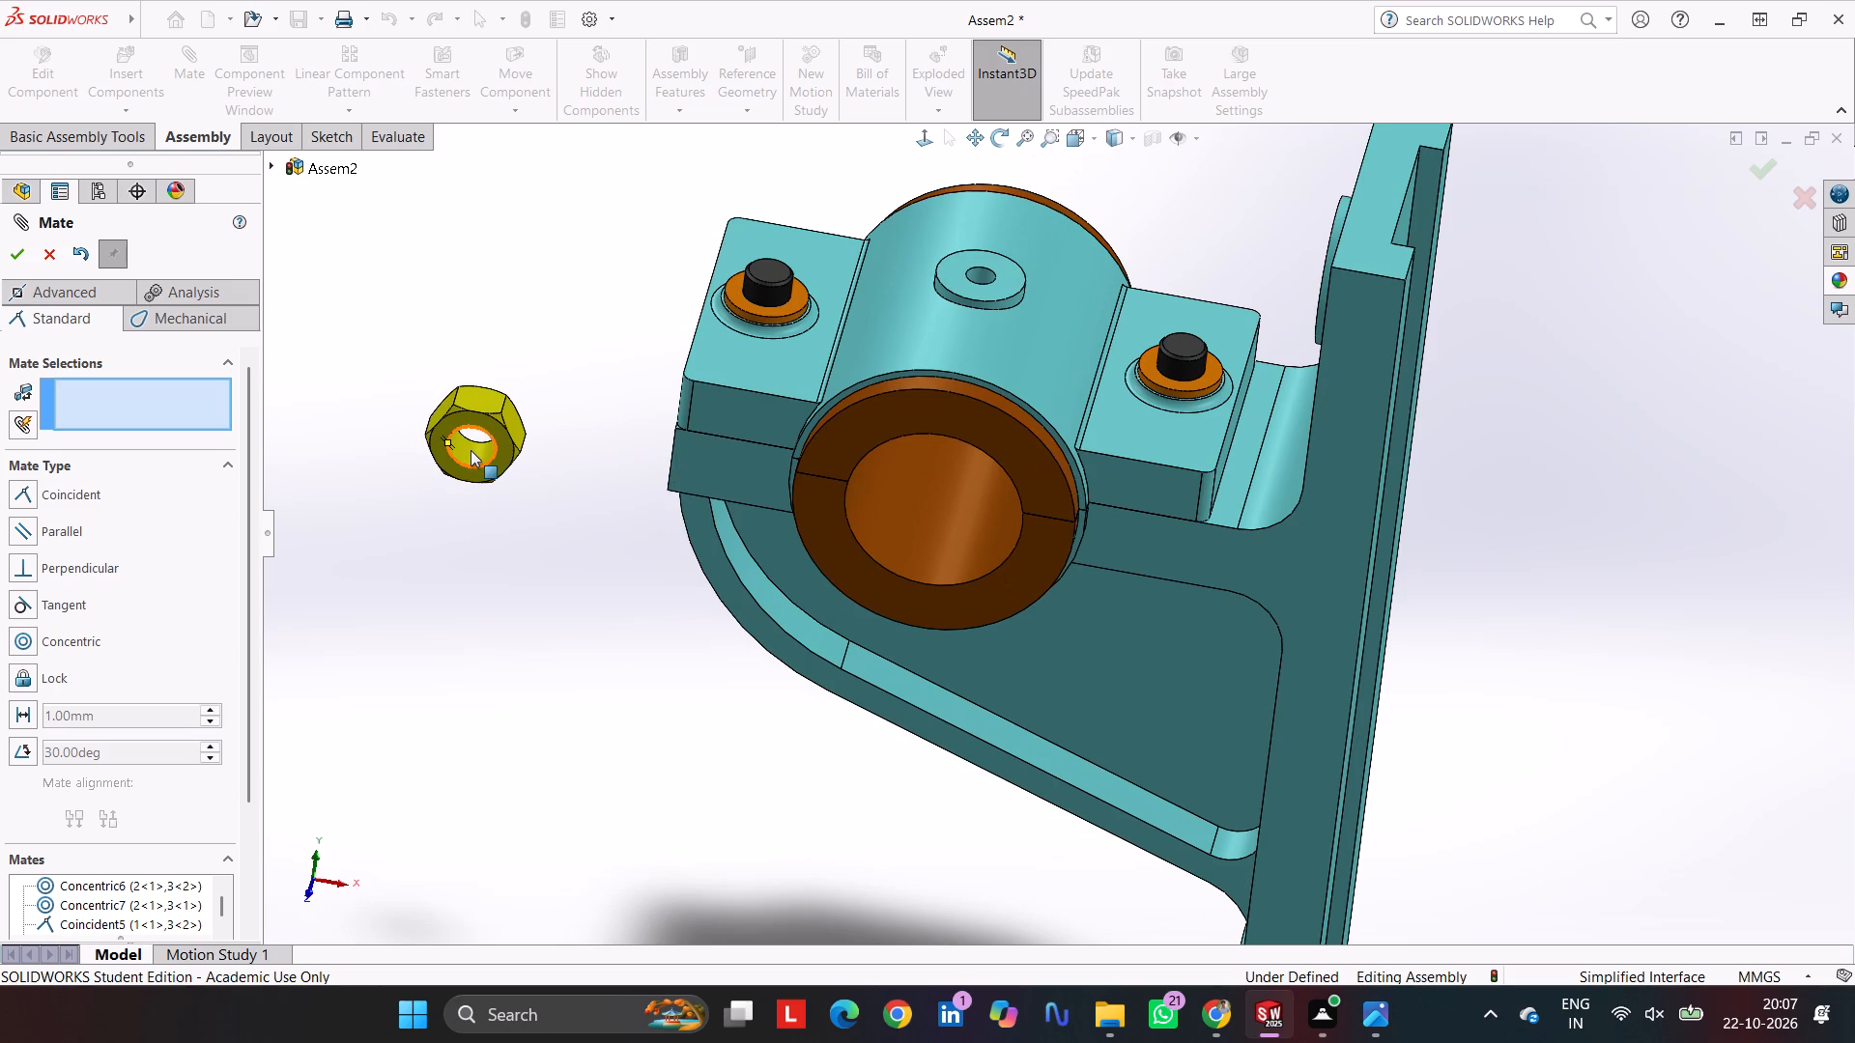
left_click(471, 450)
scroll(576, 473, "up", 3)
scroll(950, 392, "down", 5)
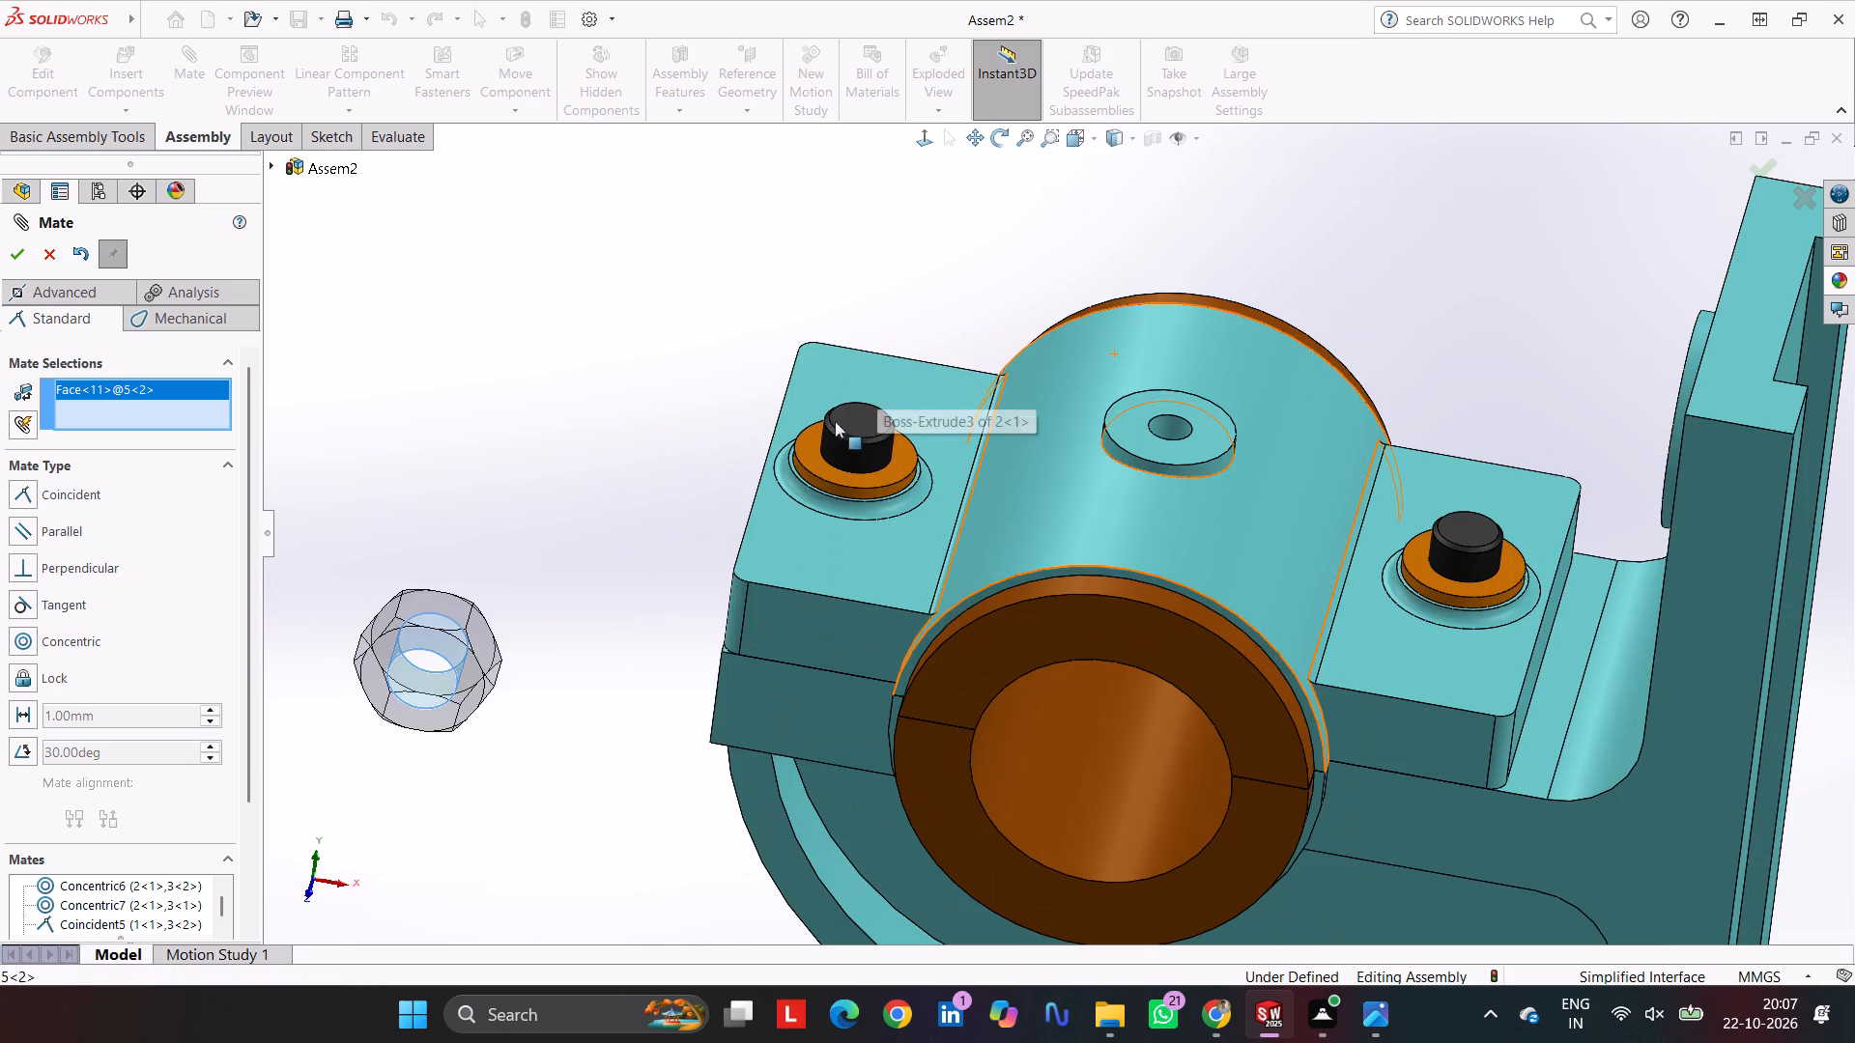
left_click(853, 447)
left_click(1244, 451)
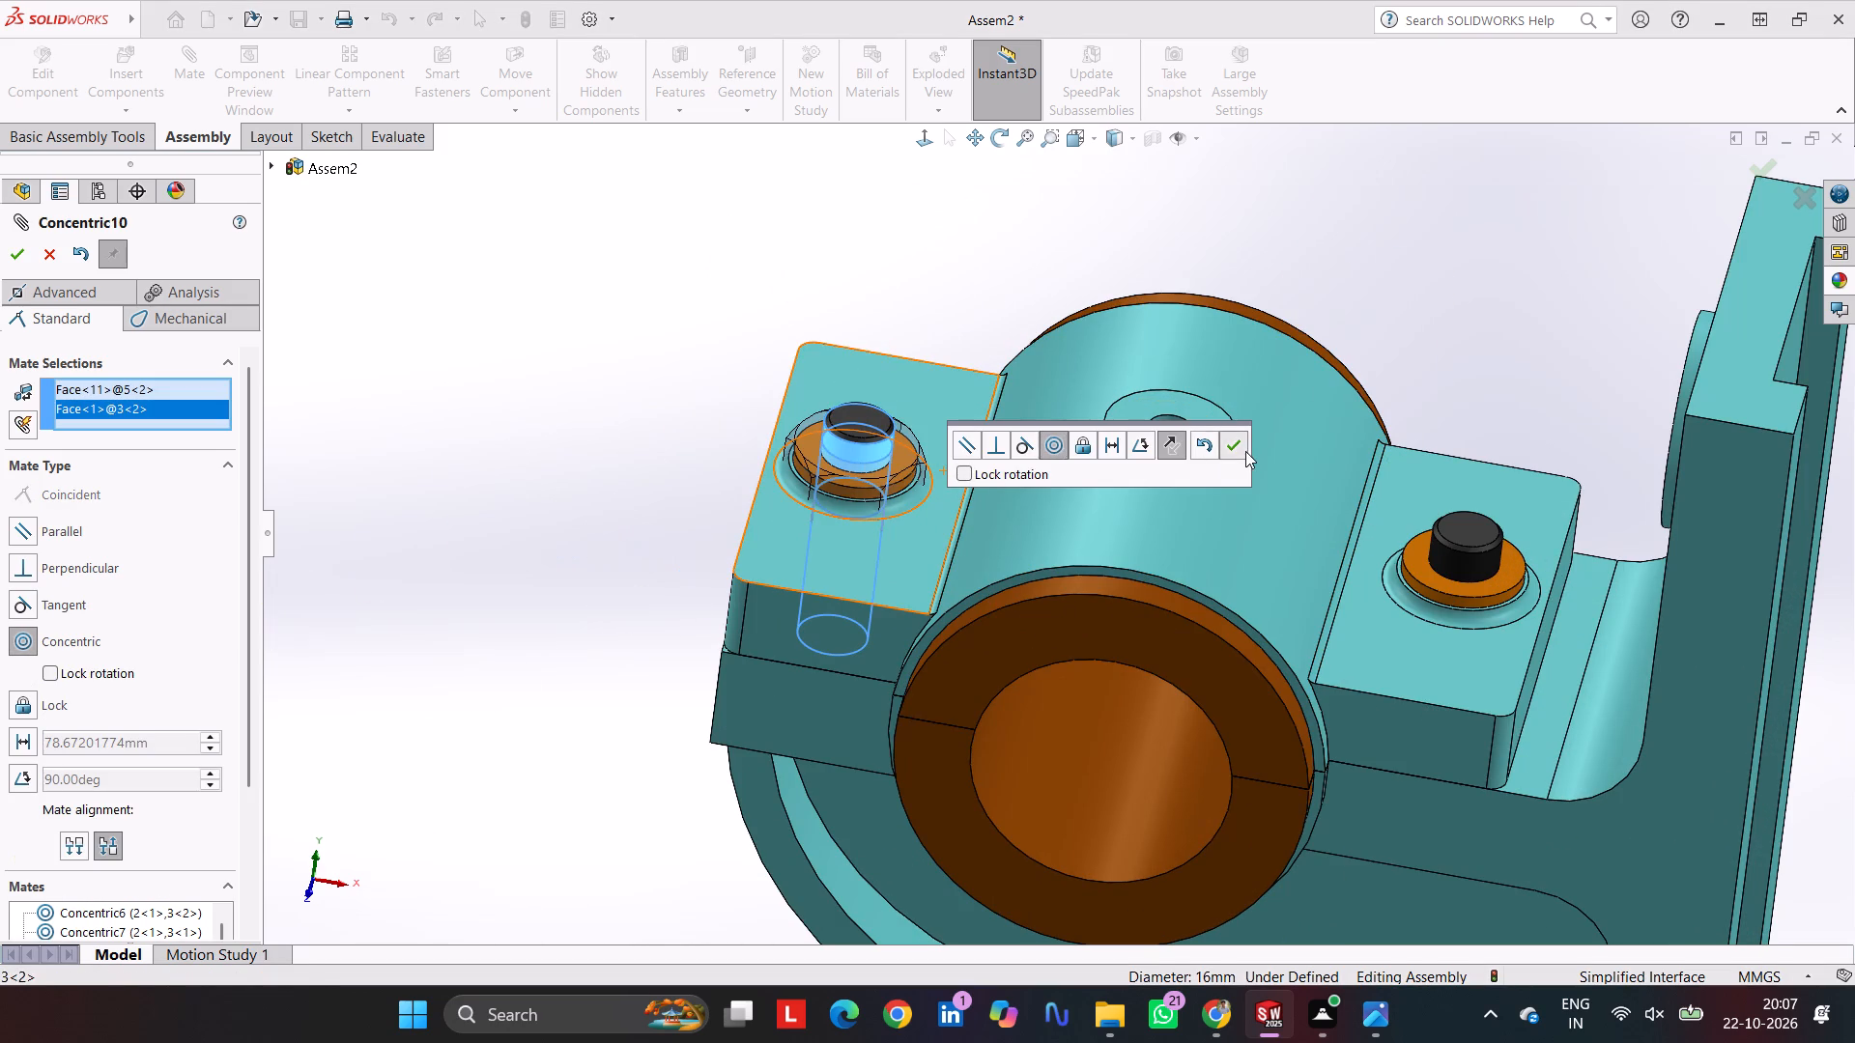
Mate the underside of the copied nut 5 coincident with the top face of the copied washer 4.
left_click_drag(884, 469, 988, 251)
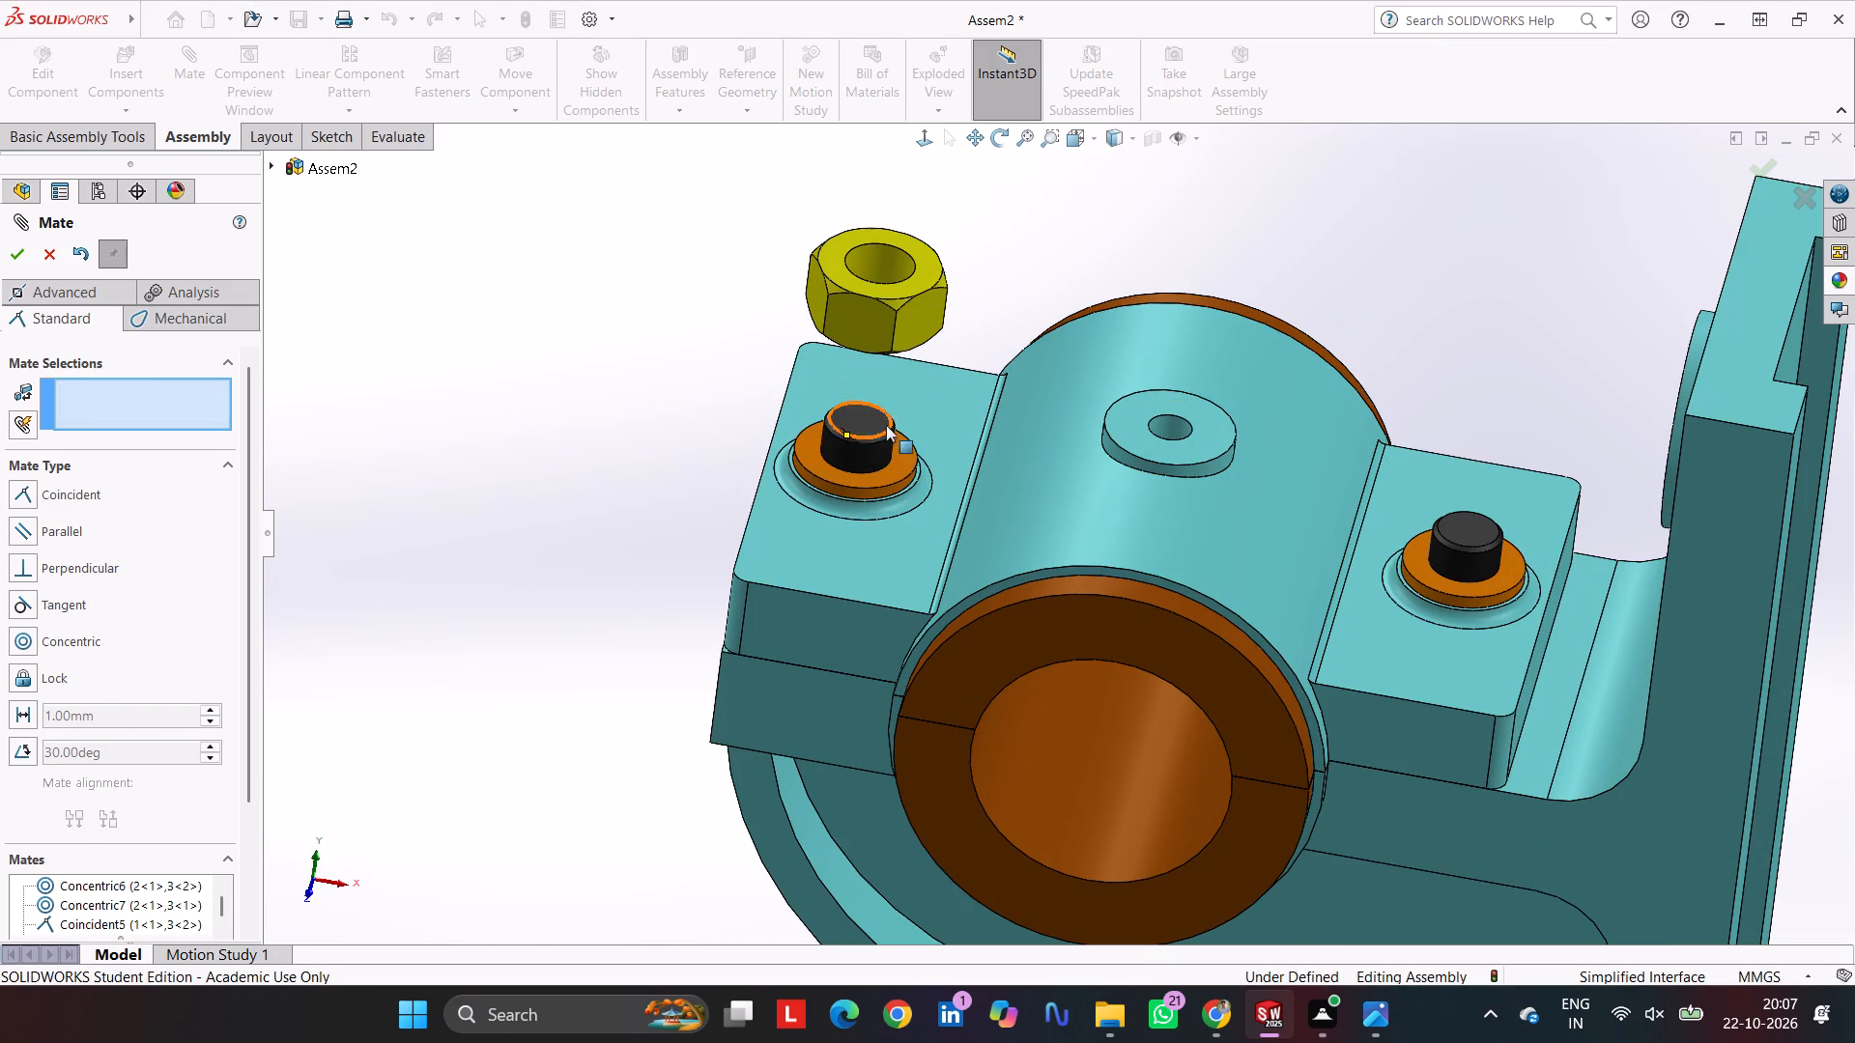
left_click(903, 456)
middle_click_drag(954, 372, 989, 134)
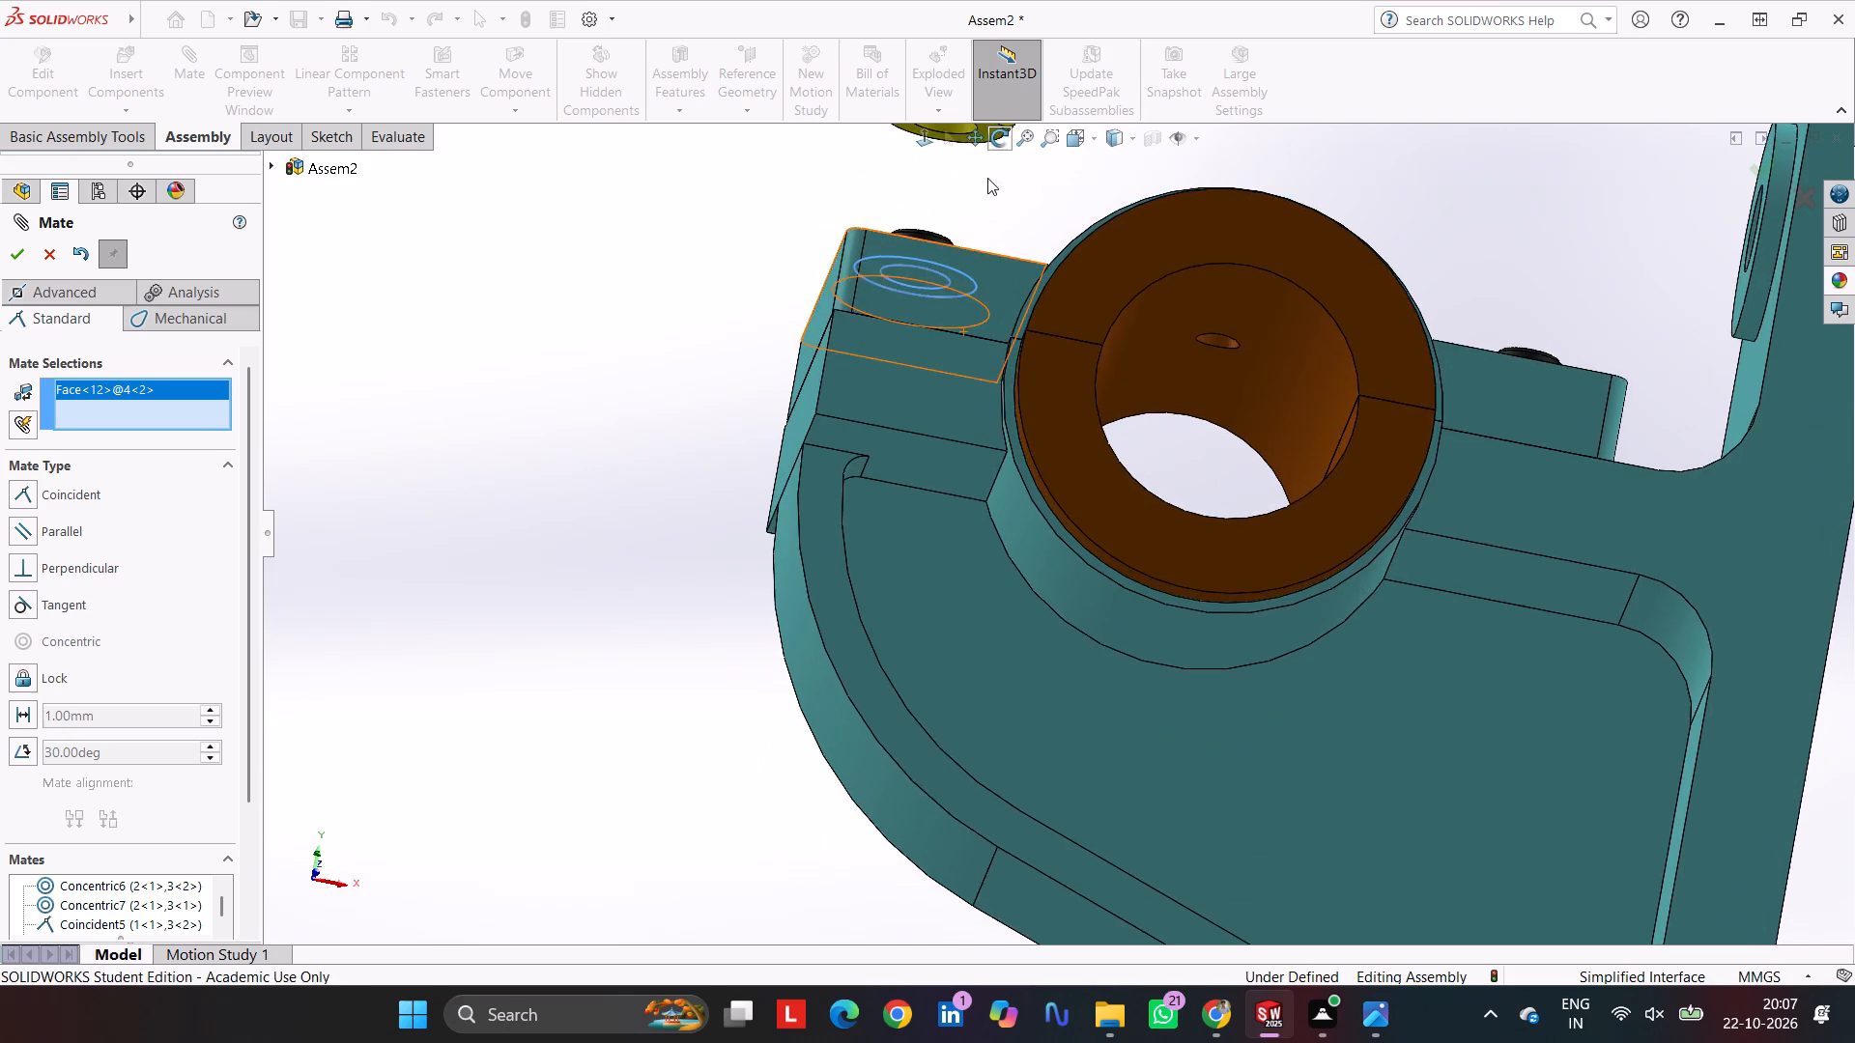
scroll(987, 191, "down", 3)
scroll(956, 212, "up", 3)
scroll(1013, 317, "down", 2)
left_click(1037, 339)
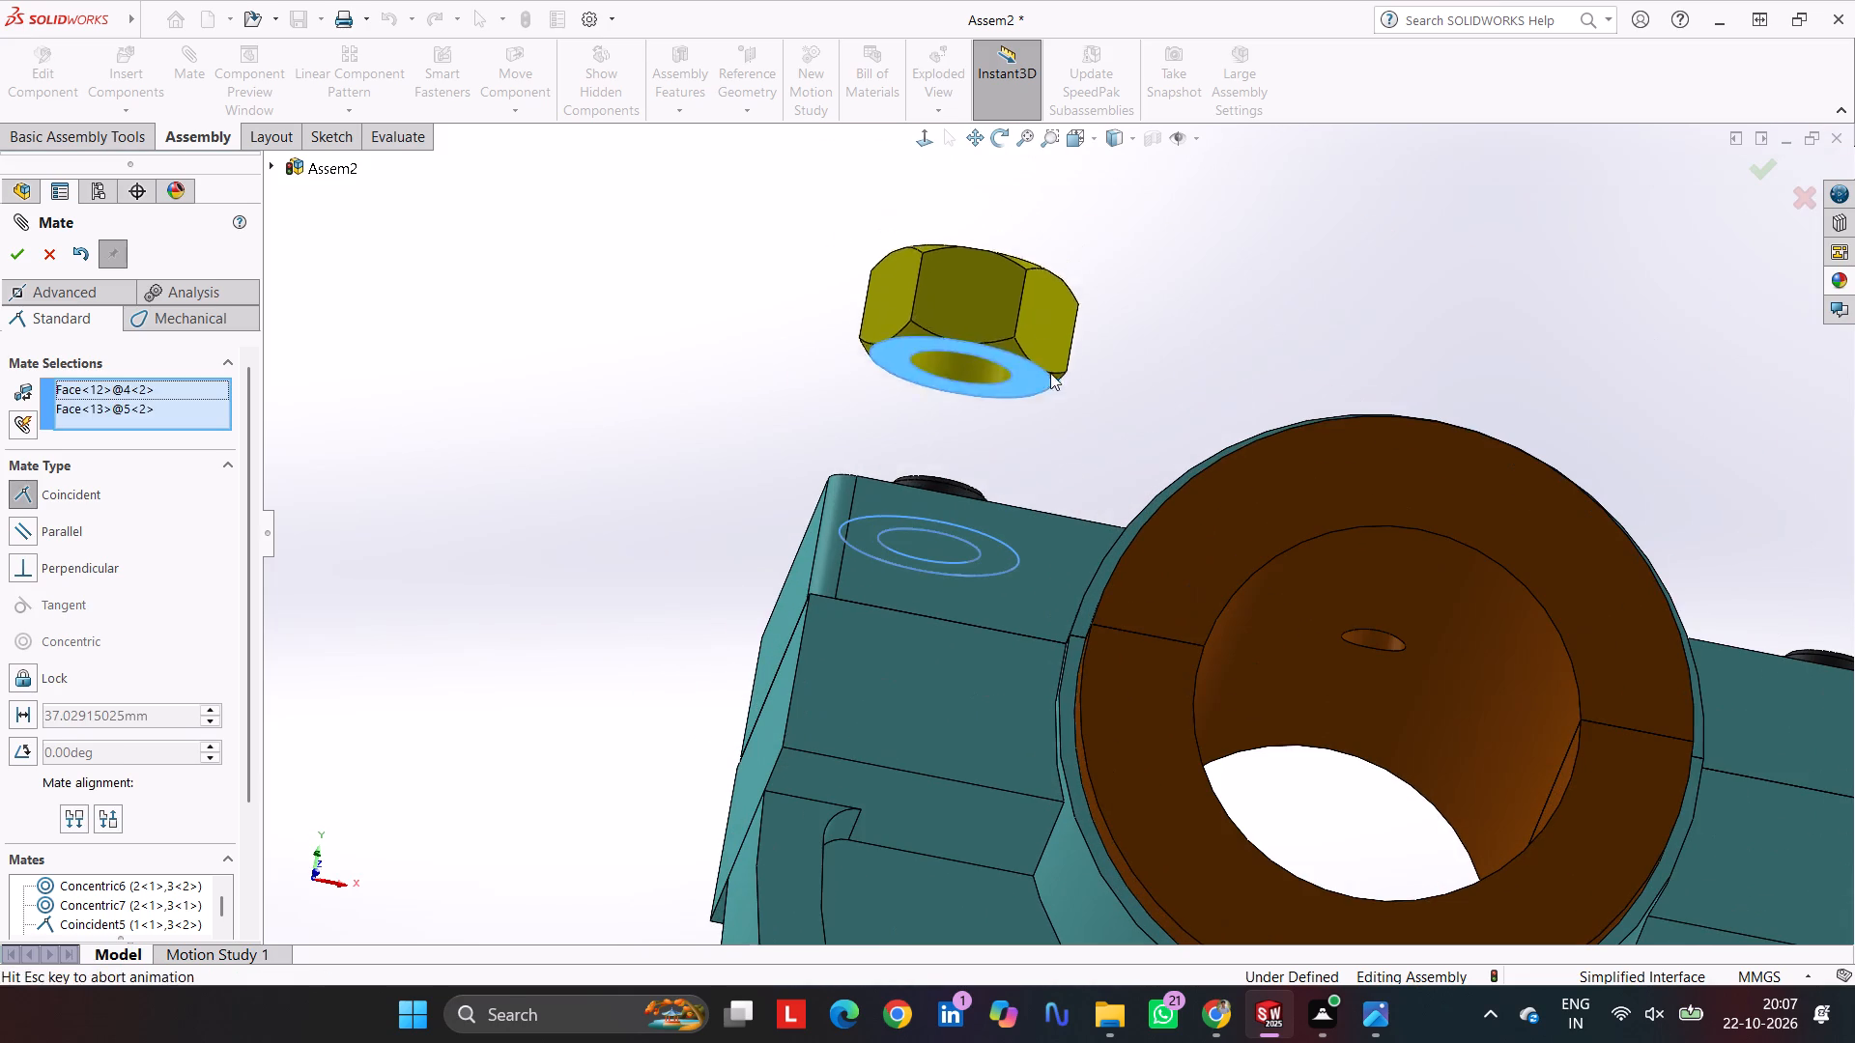
left_click(1360, 368)
Mate the original nut 5 concentric with the original stud 3, nearer the mounting plate.
scroll(1001, 364, "up", 4)
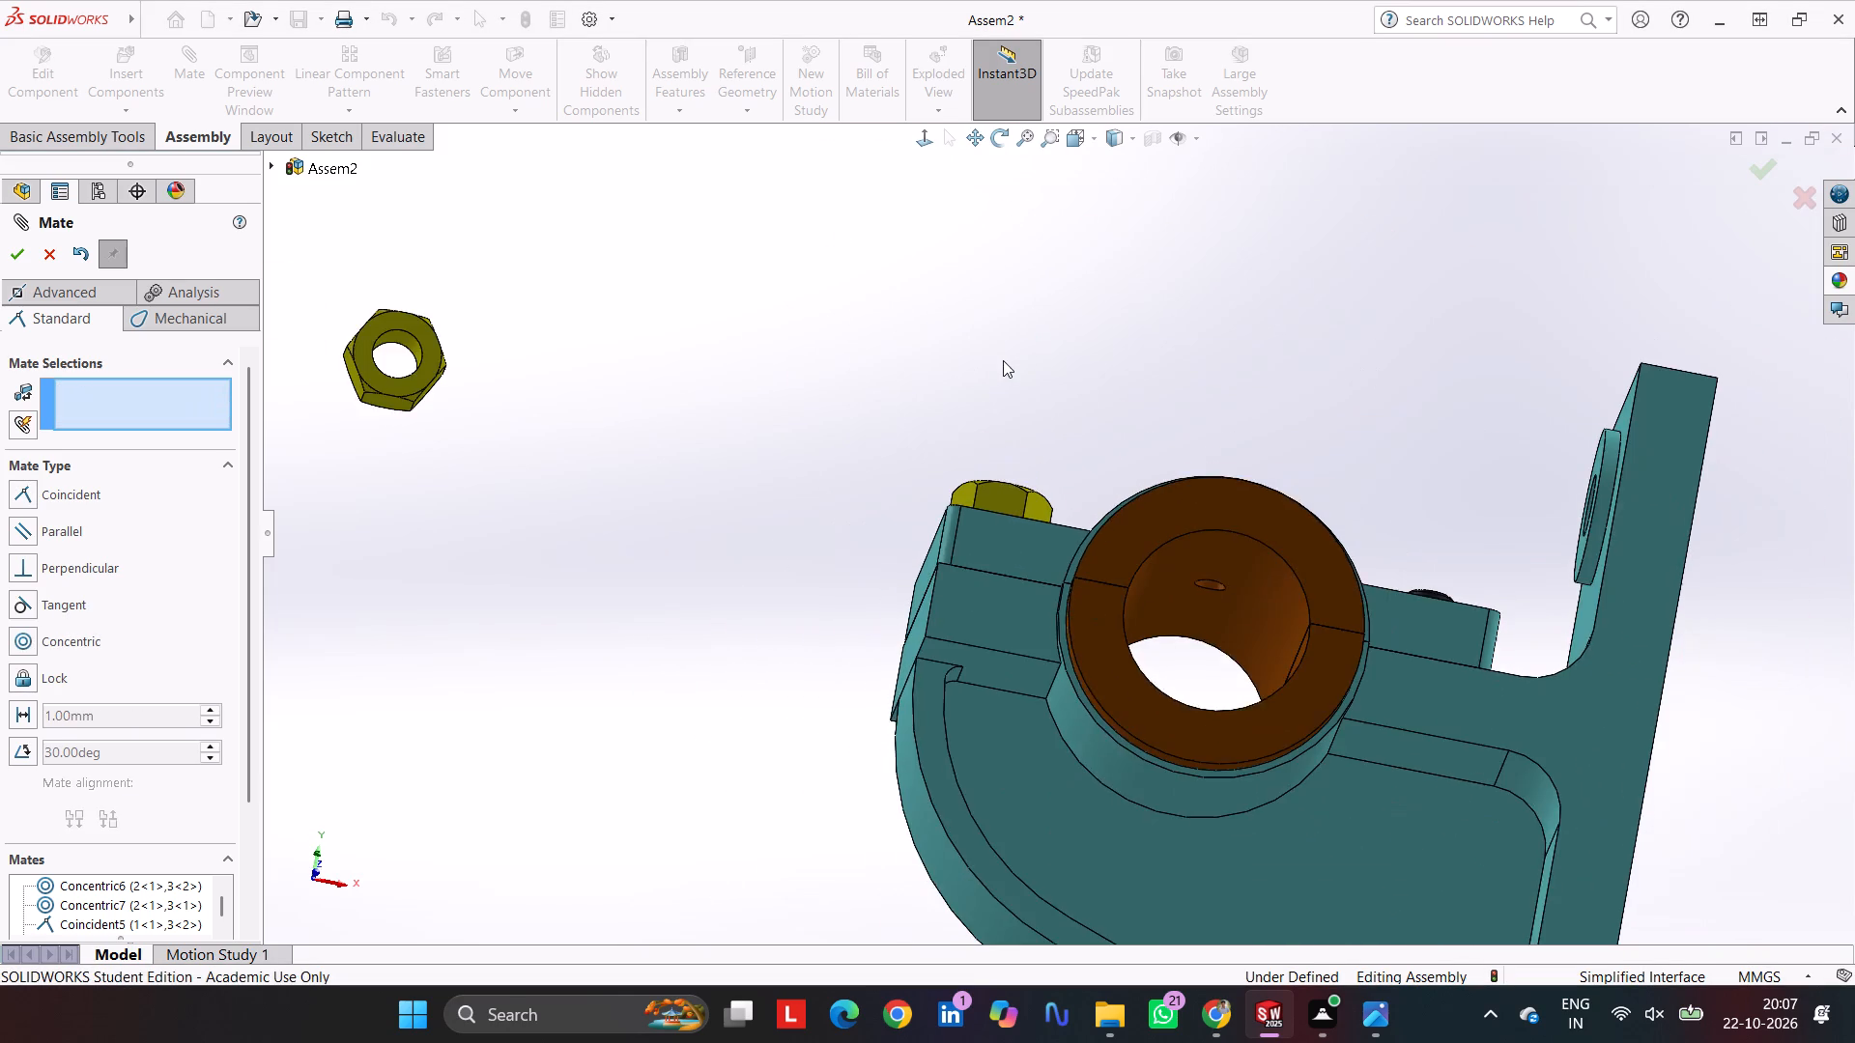
middle_click_drag(1083, 342, 1058, 560)
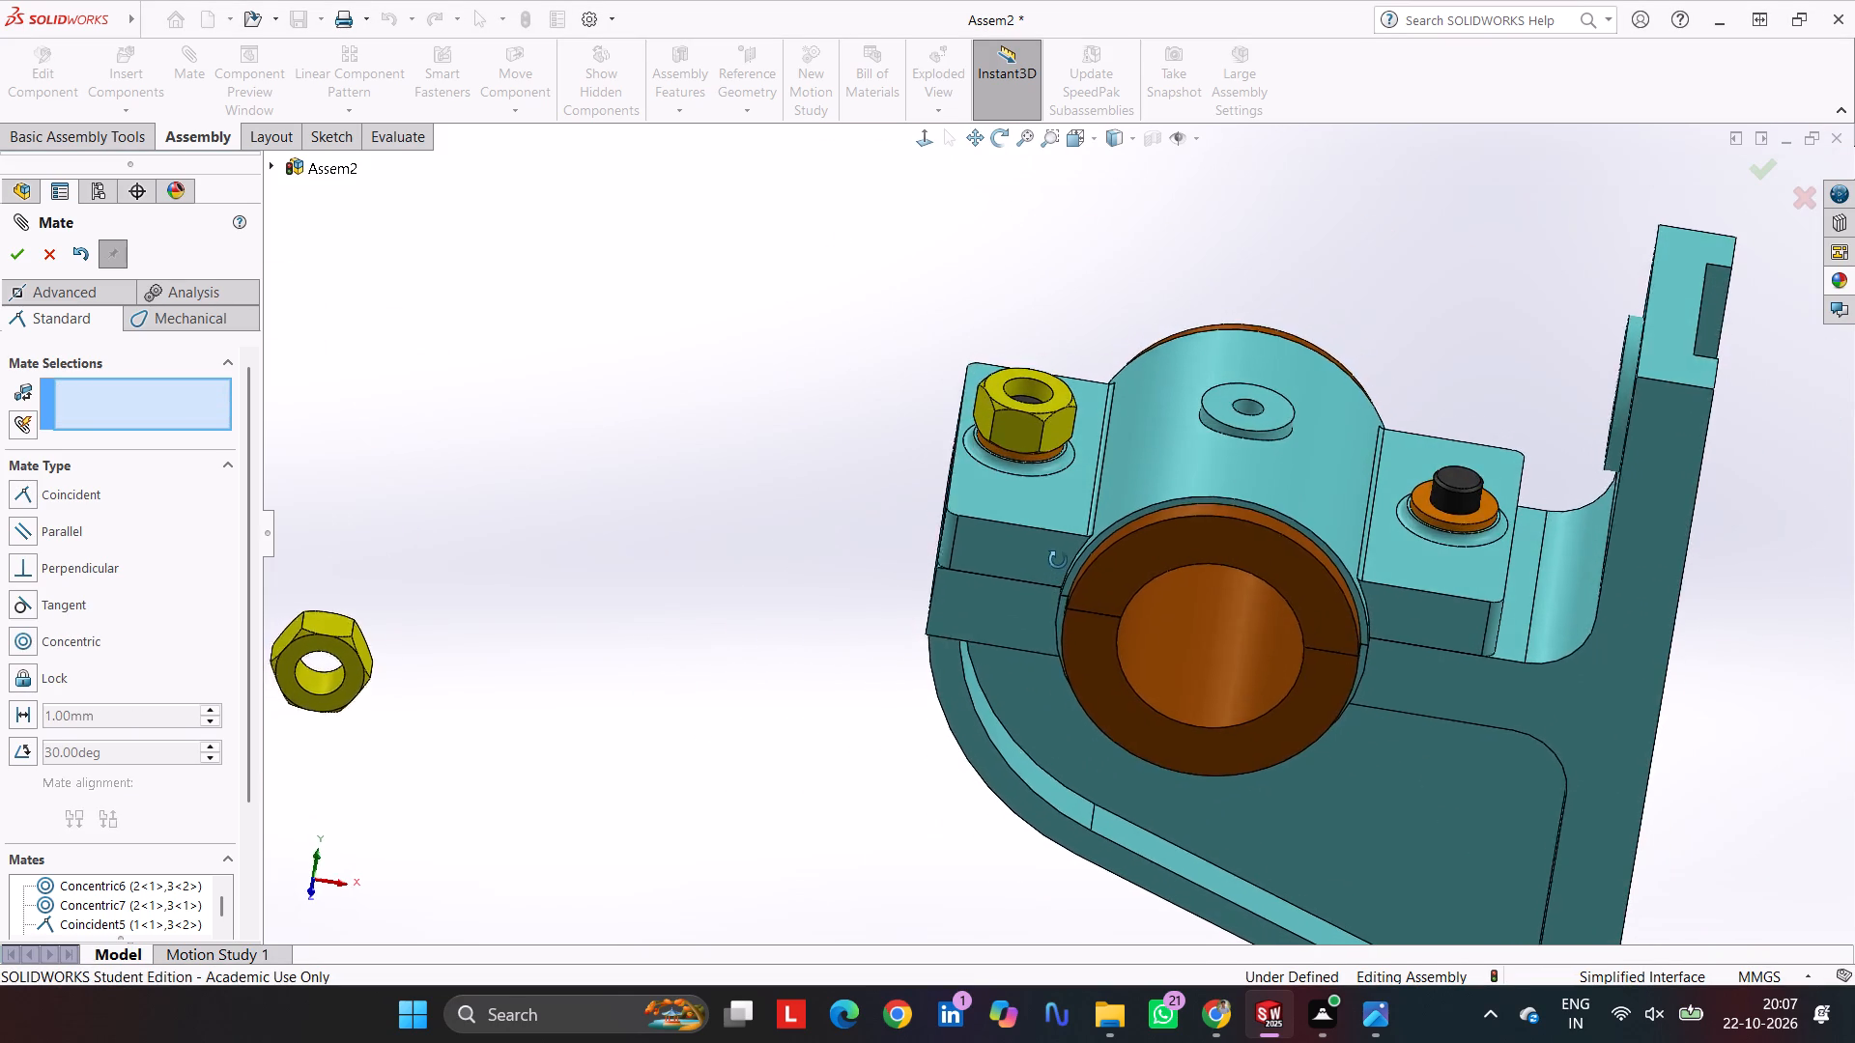
middle_click_drag(1058, 560, 1052, 631)
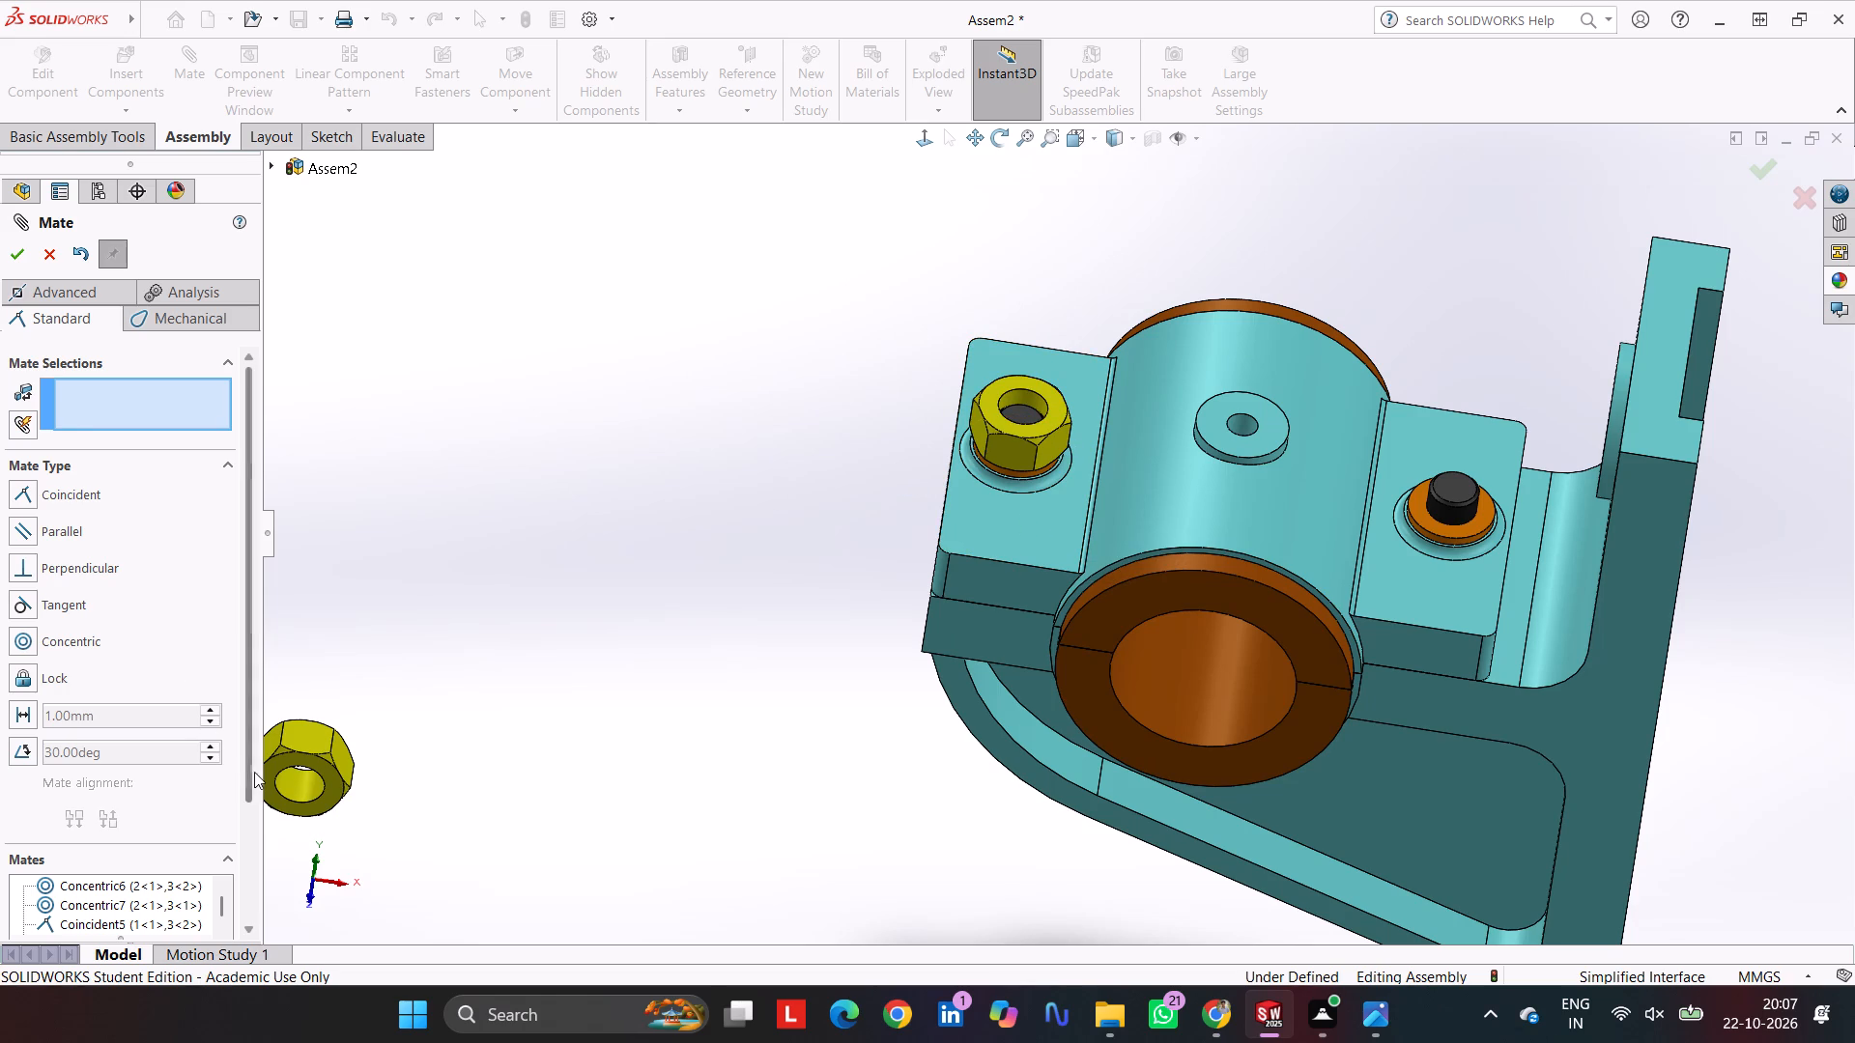
left_click(300, 787)
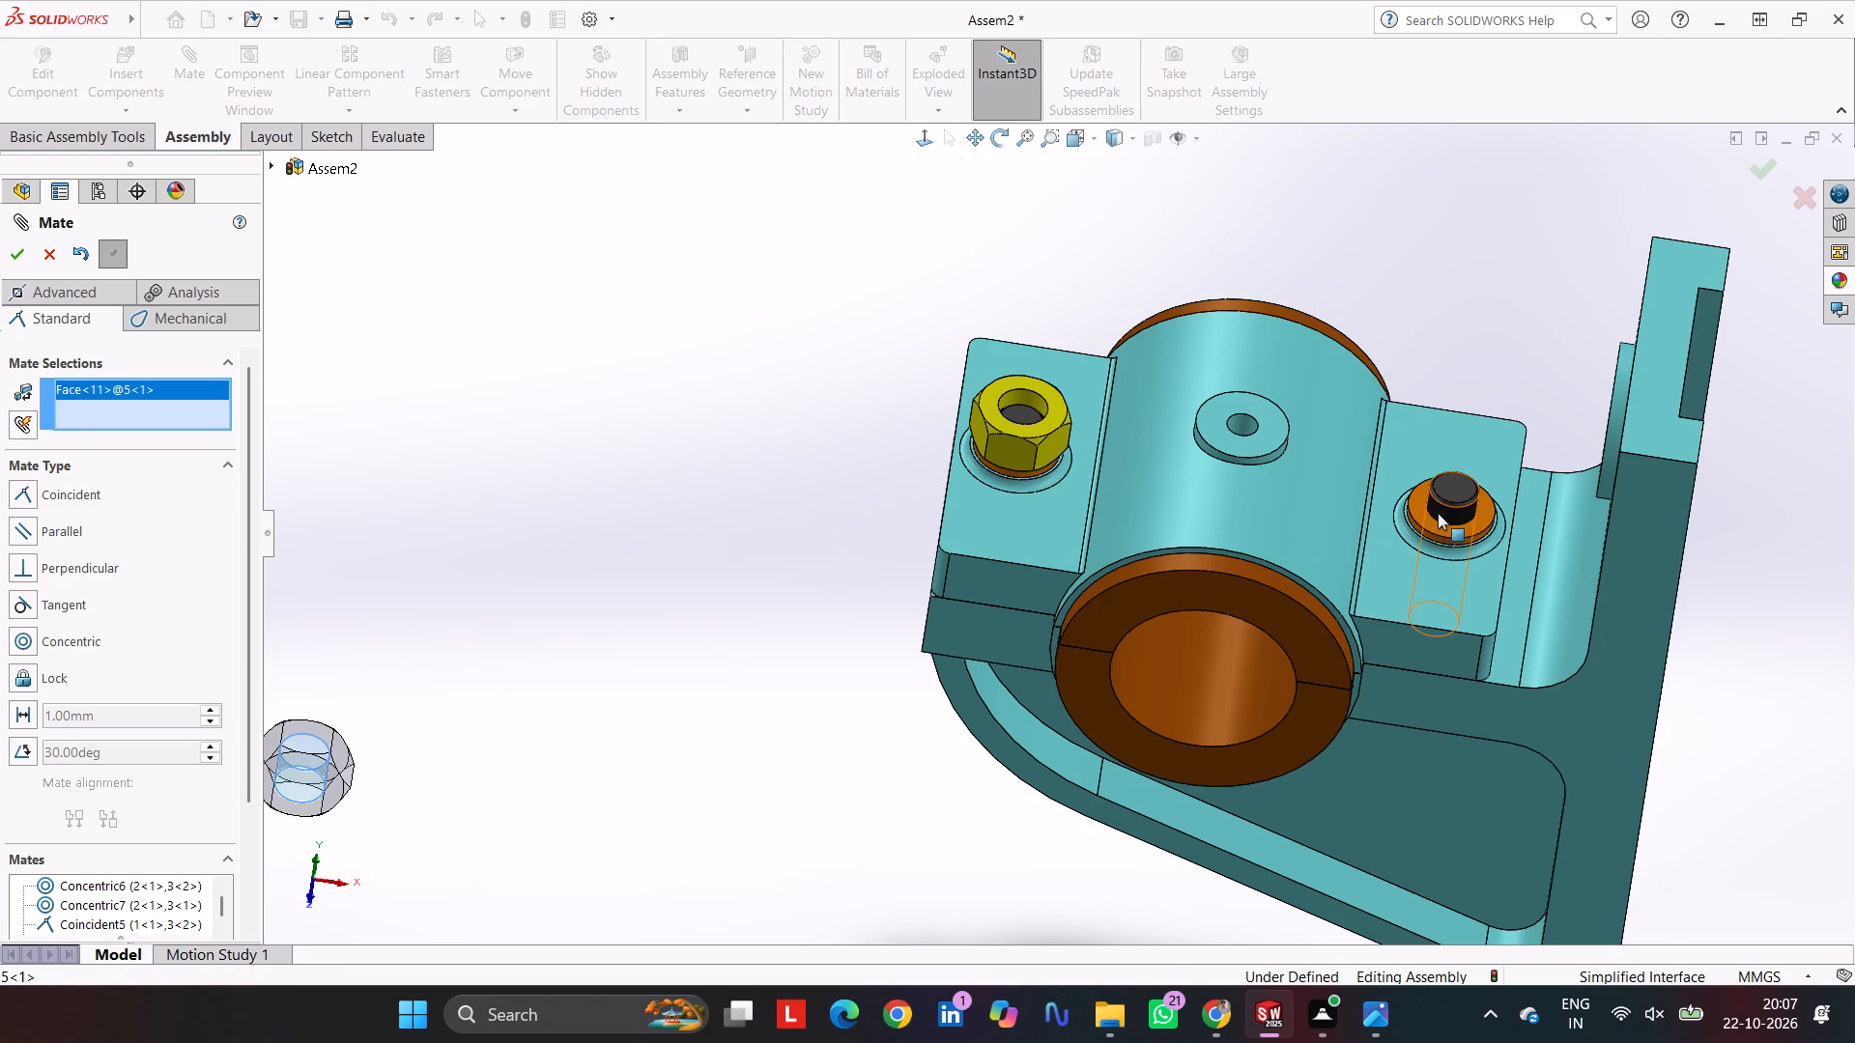
left_click(1438, 513)
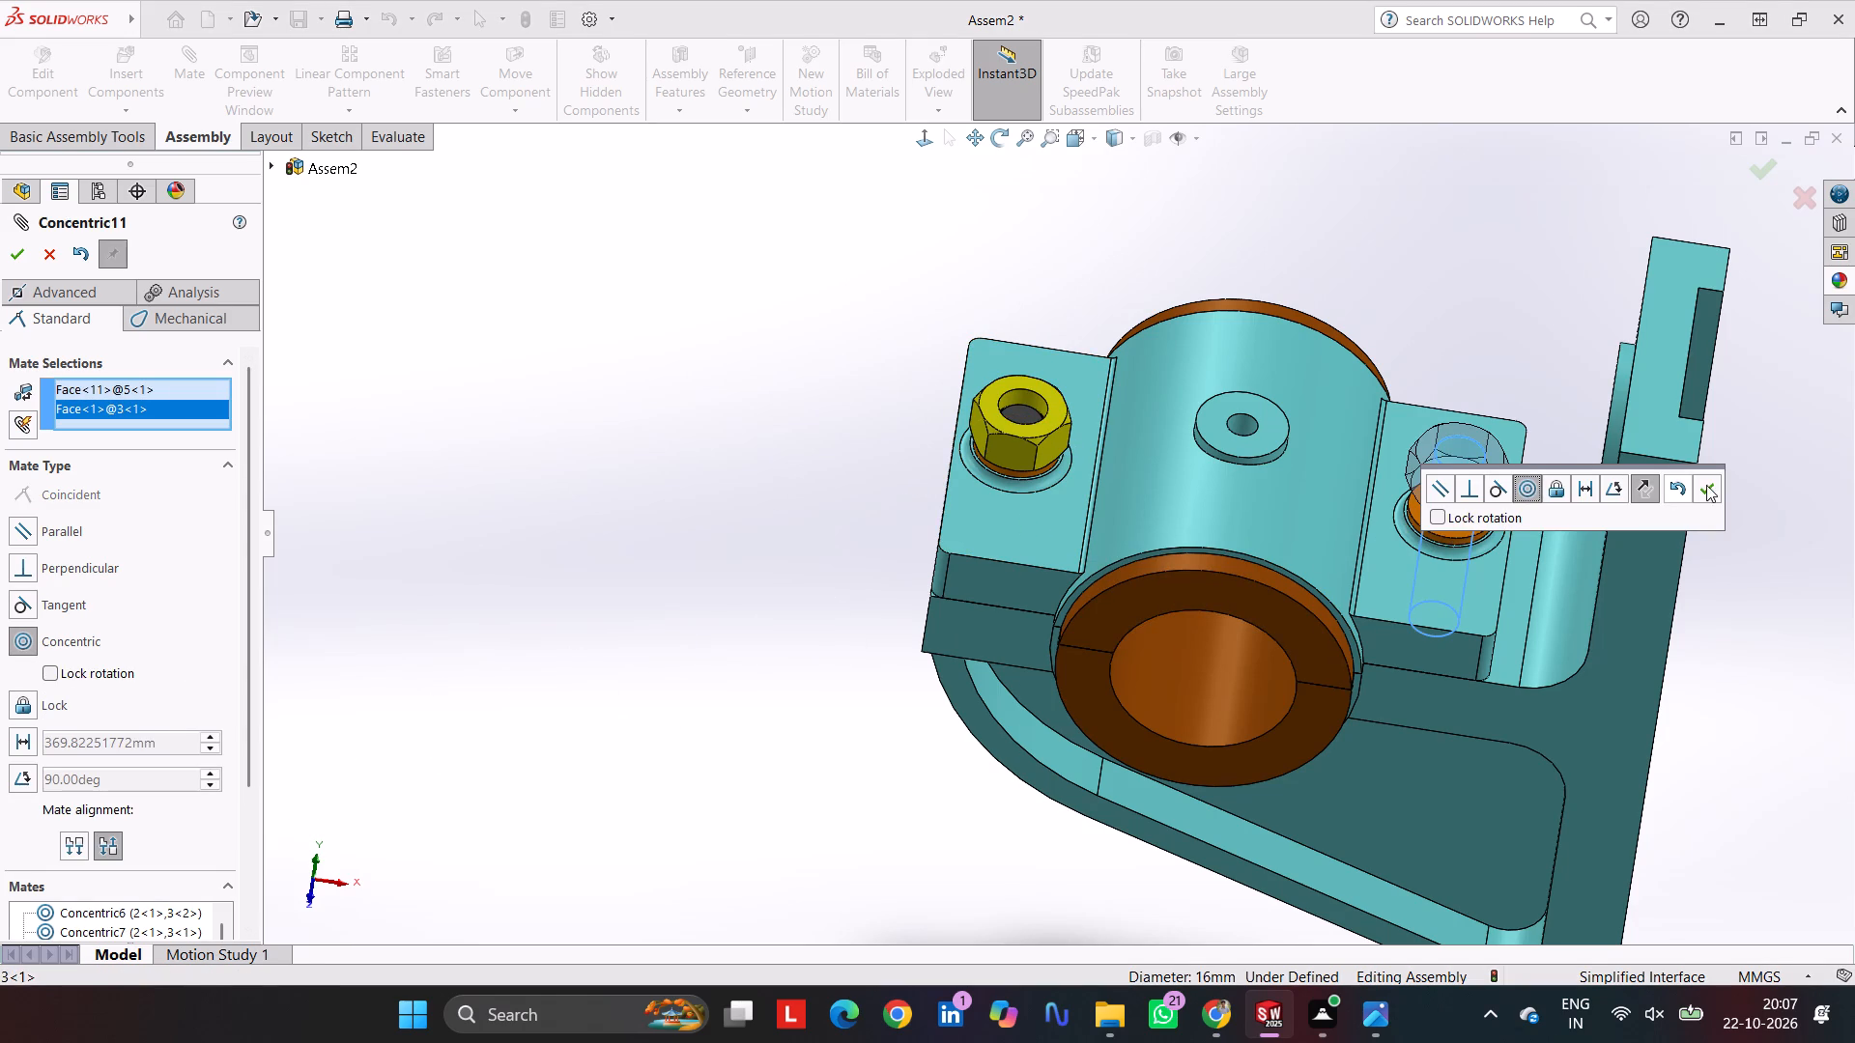
left_click(1708, 486)
Mate the underside of the original nut 5 coincident with the top face of the original washer 4, and finish mating.
middle_click_drag(1522, 497, 1535, 428)
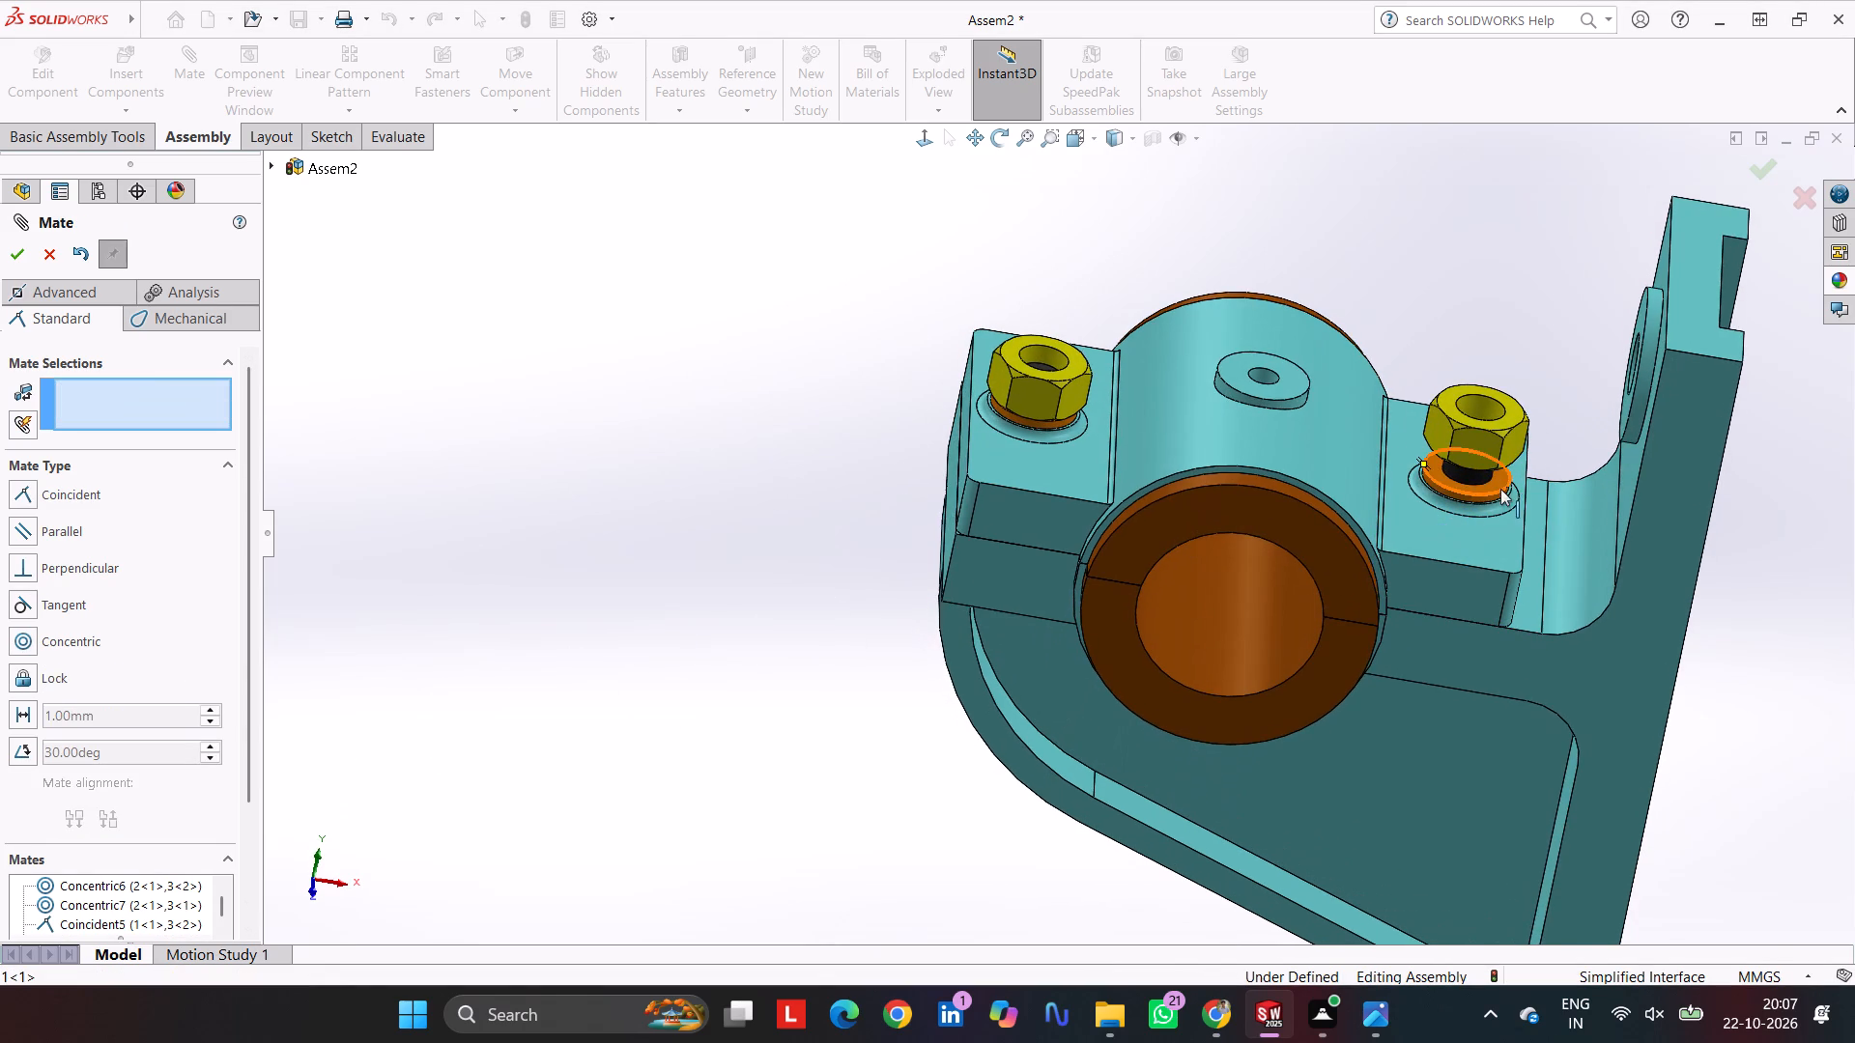
left_click(1501, 480)
middle_click_drag(1525, 507, 1540, 270)
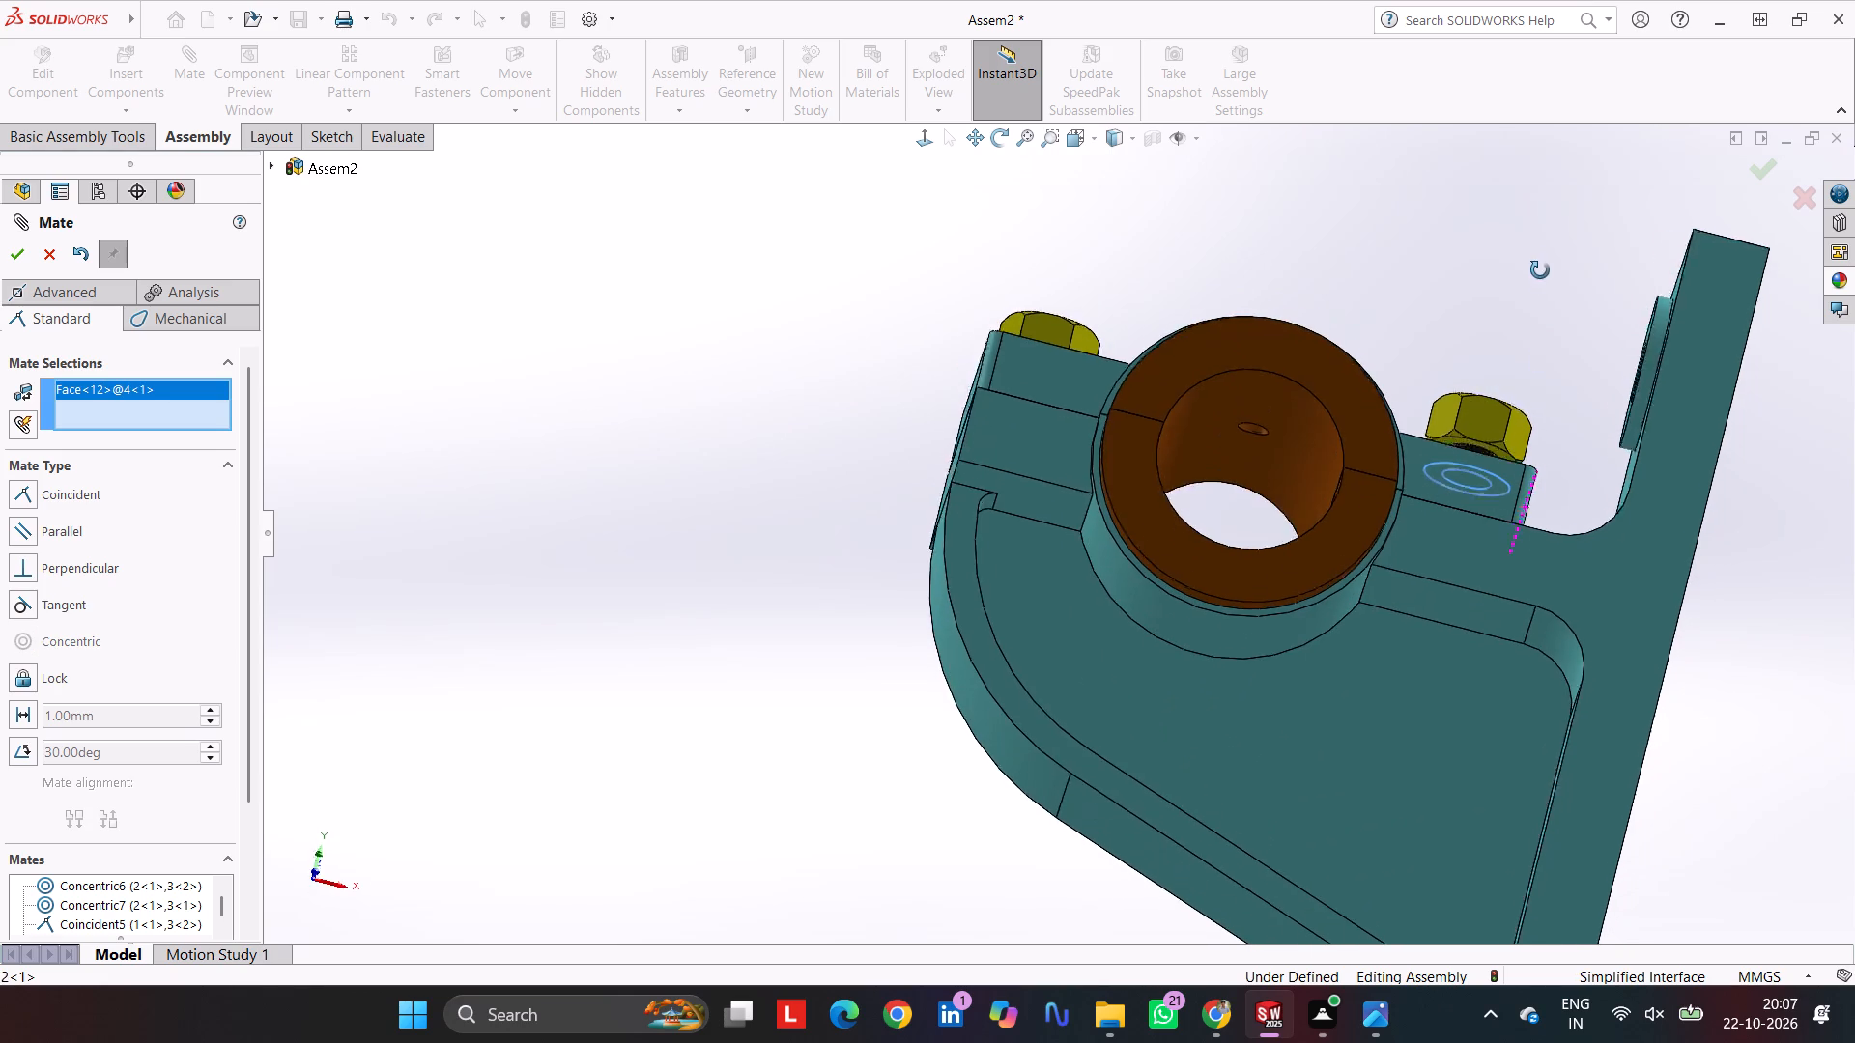
middle_click_drag(1540, 270, 1543, 263)
scroll(1498, 446, "down", 5)
middle_click_drag(1415, 394, 1416, 429)
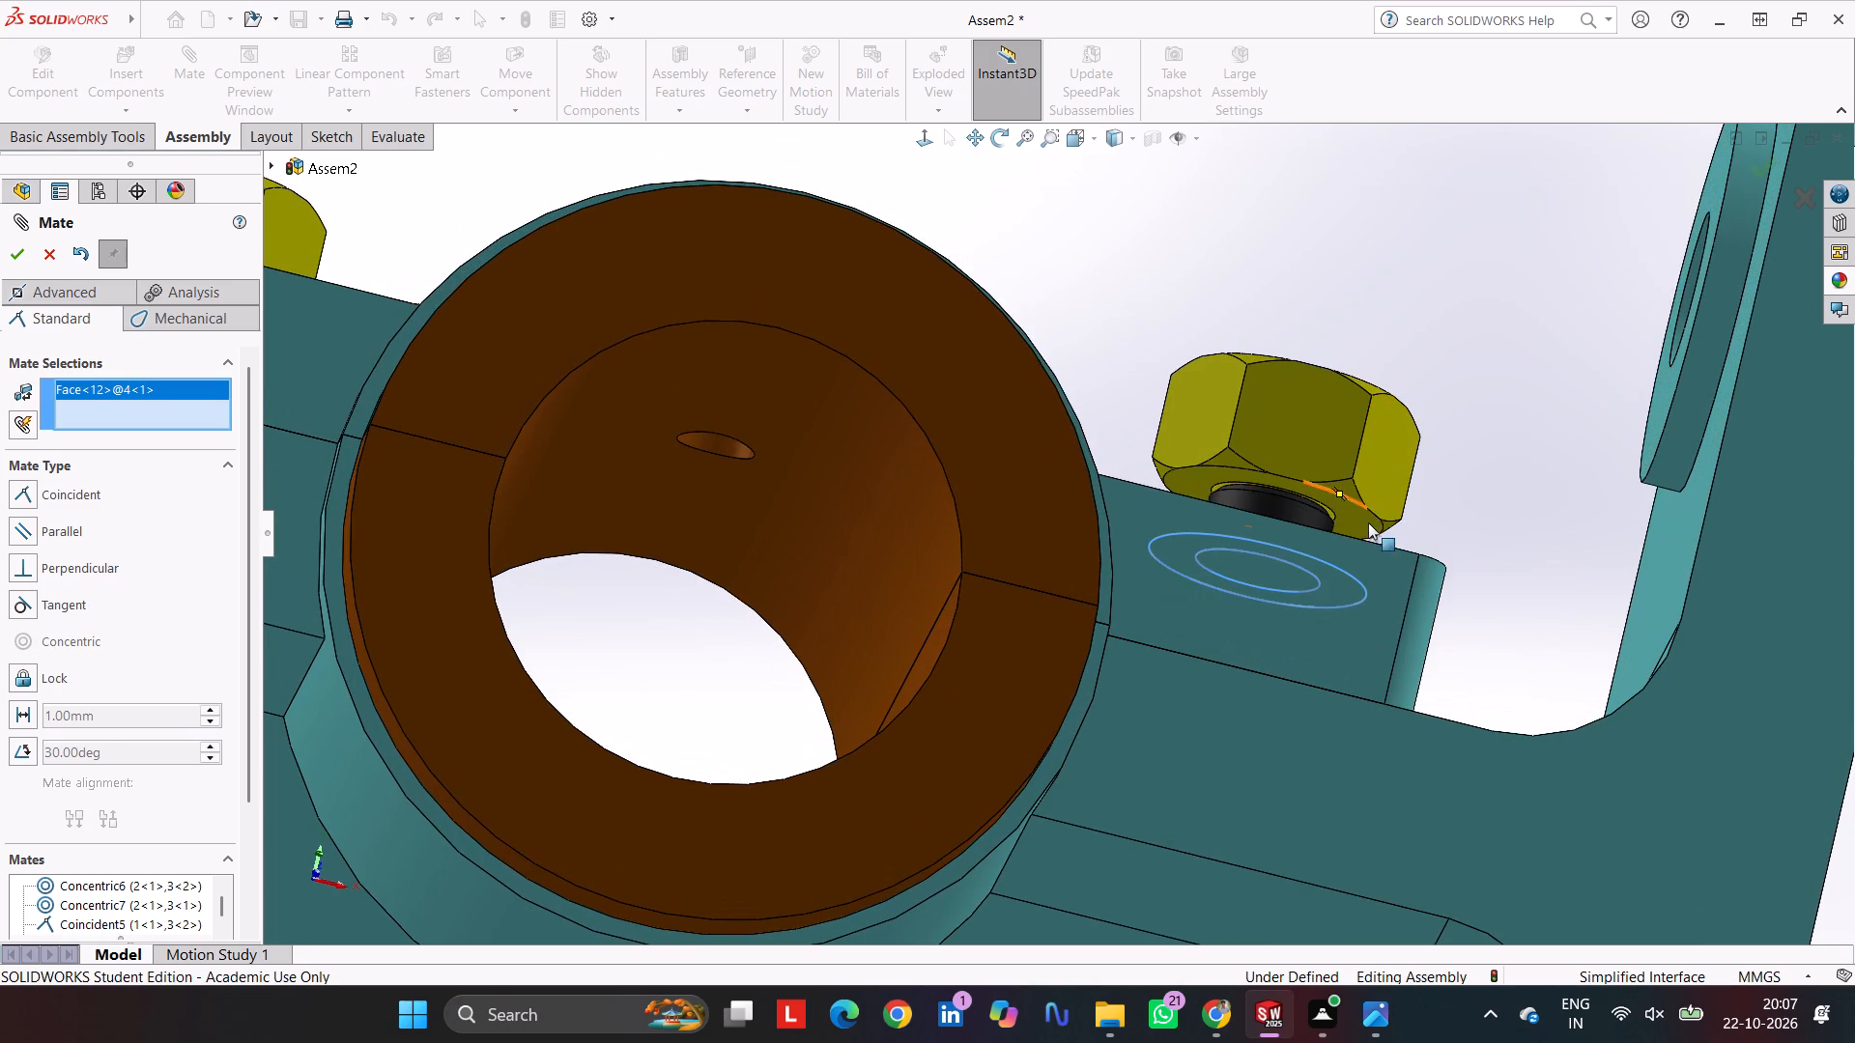
left_click(1368, 523)
left_click(1762, 461)
scroll(1338, 399, "up", 2)
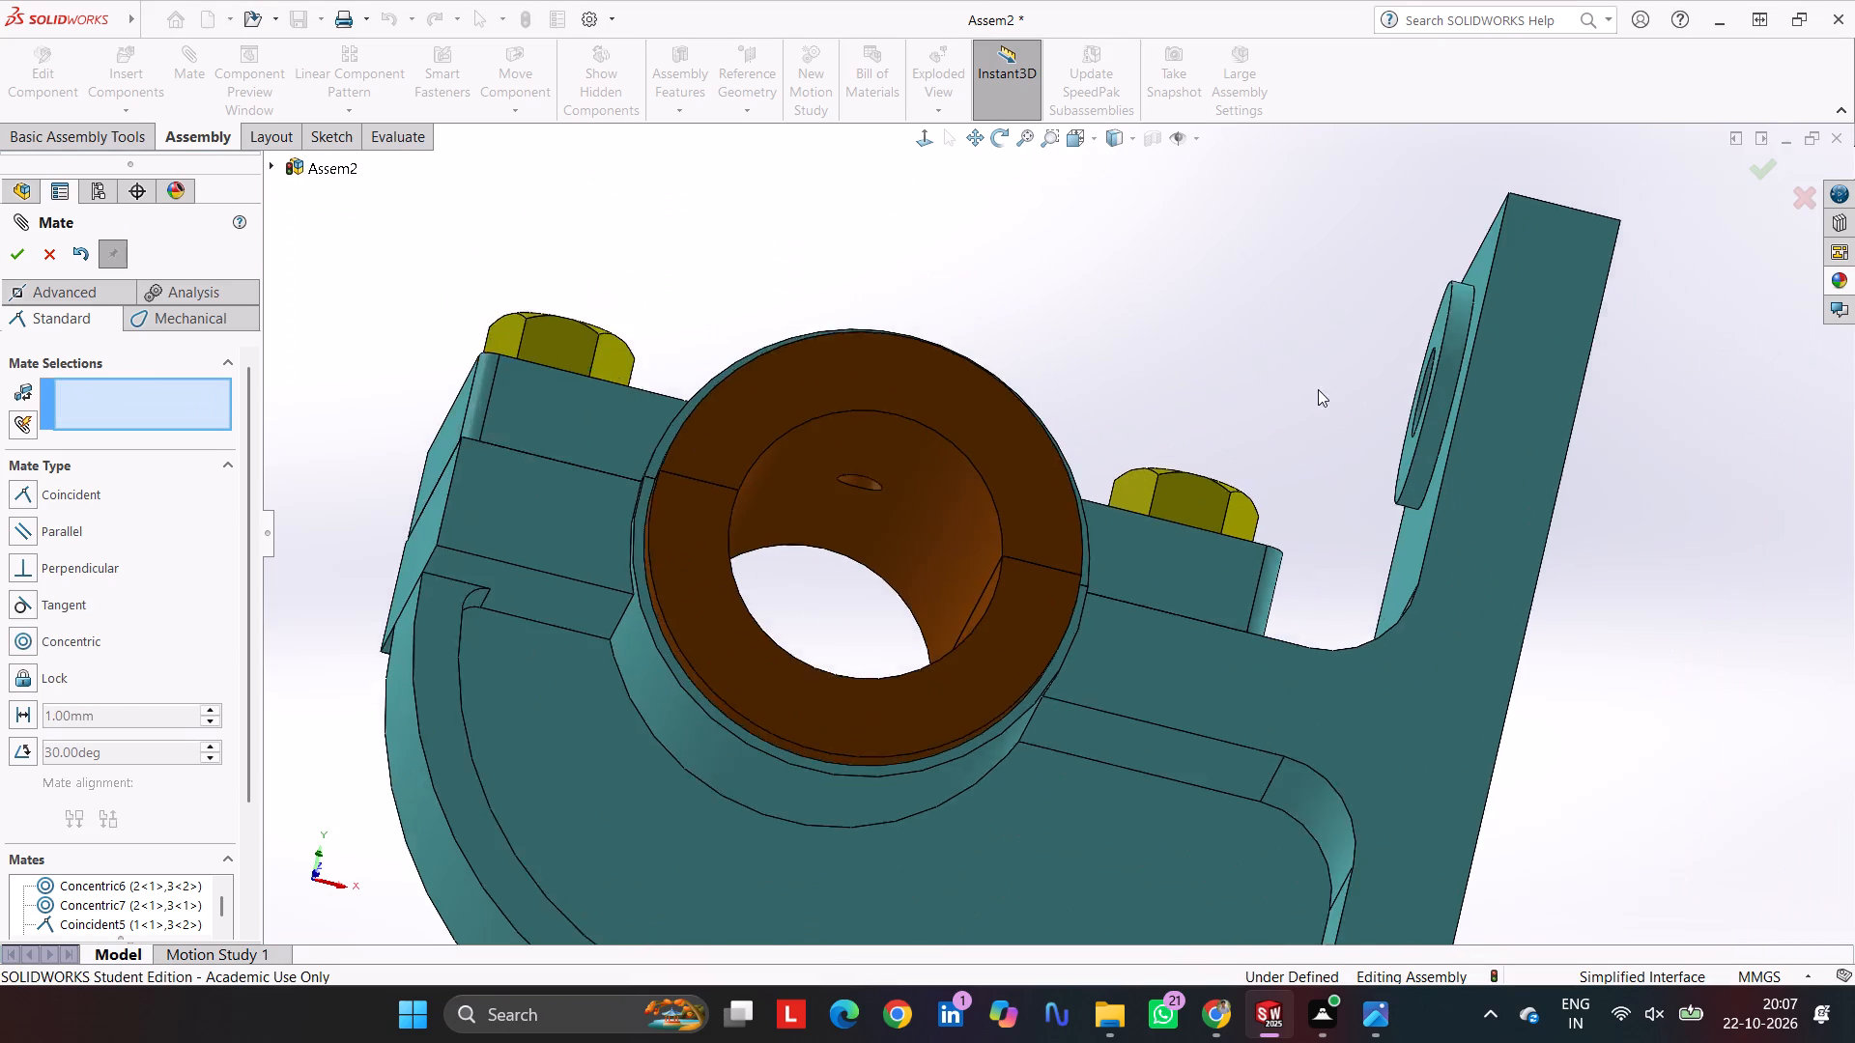
scroll(1318, 389, "up", 2)
middle_click_drag(979, 345, 908, 641)
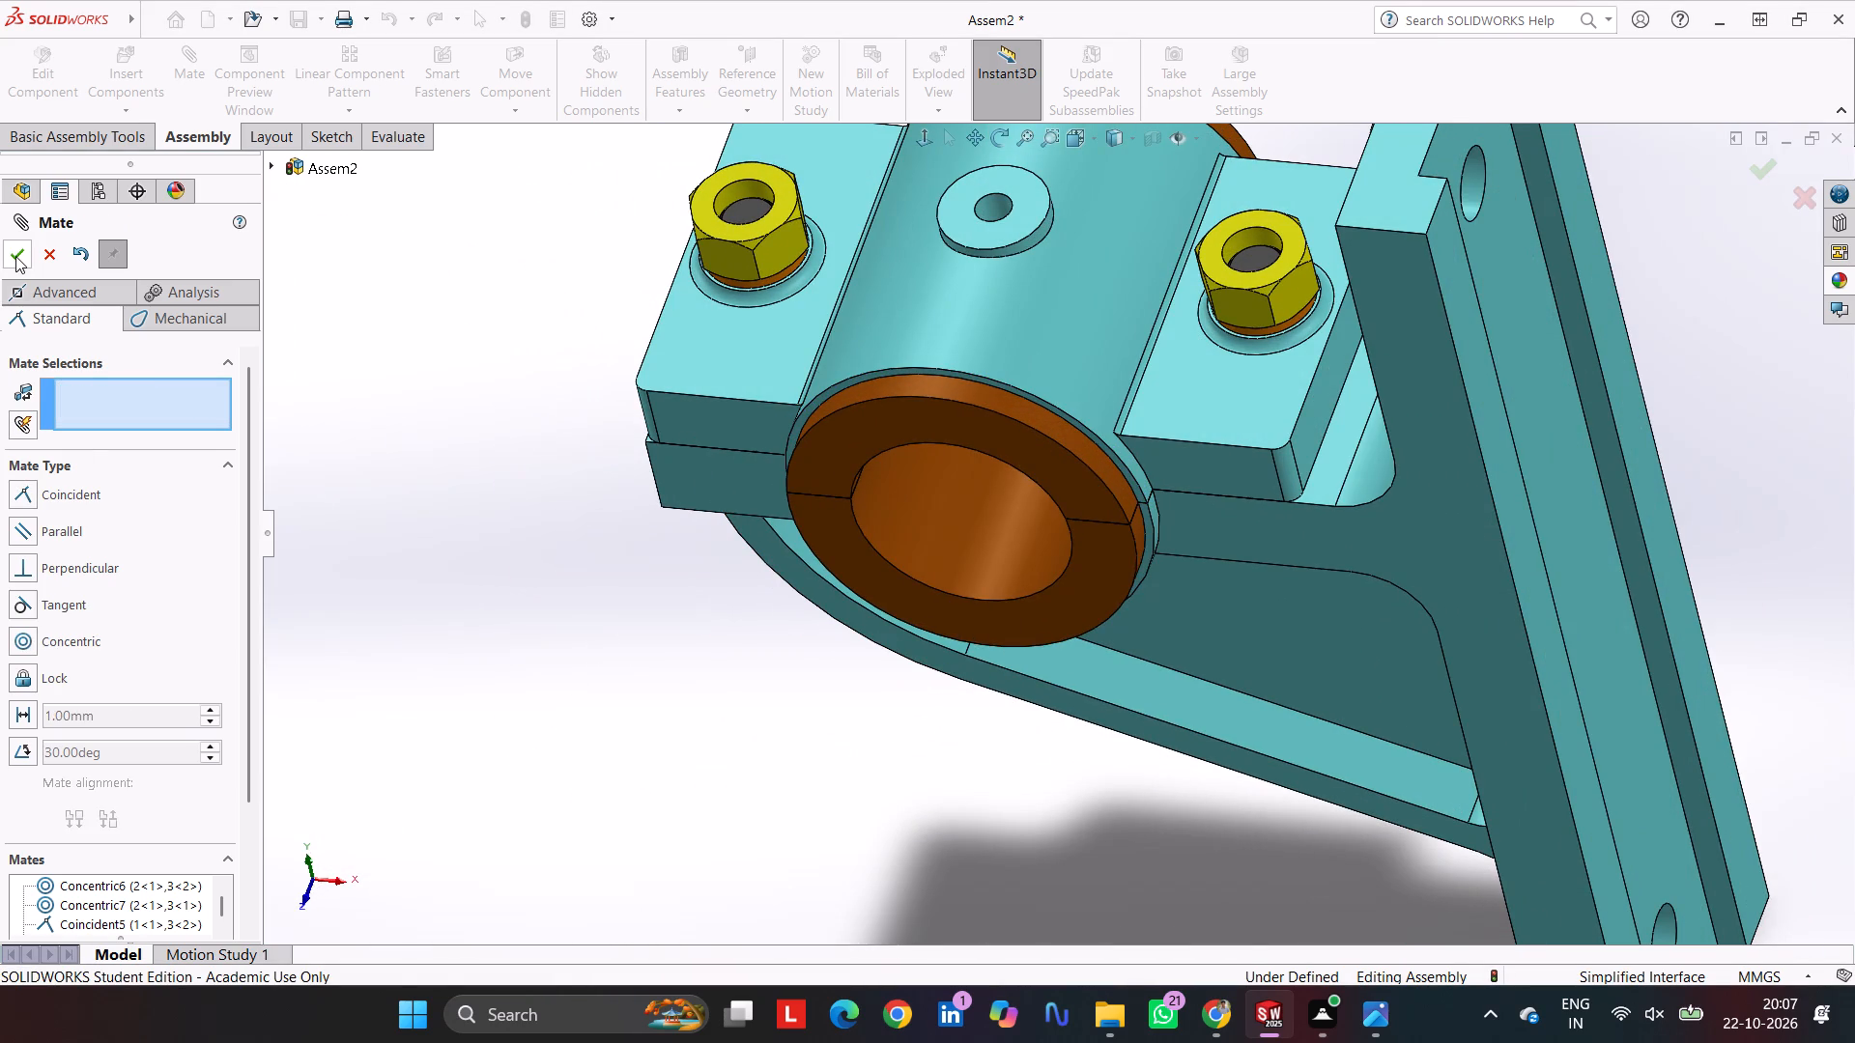
left_click(15, 256)
Delete the coincident mates Coincident5 and Coincident6 that tie the two studs 3 to bracket 1.
left_click(14, 616)
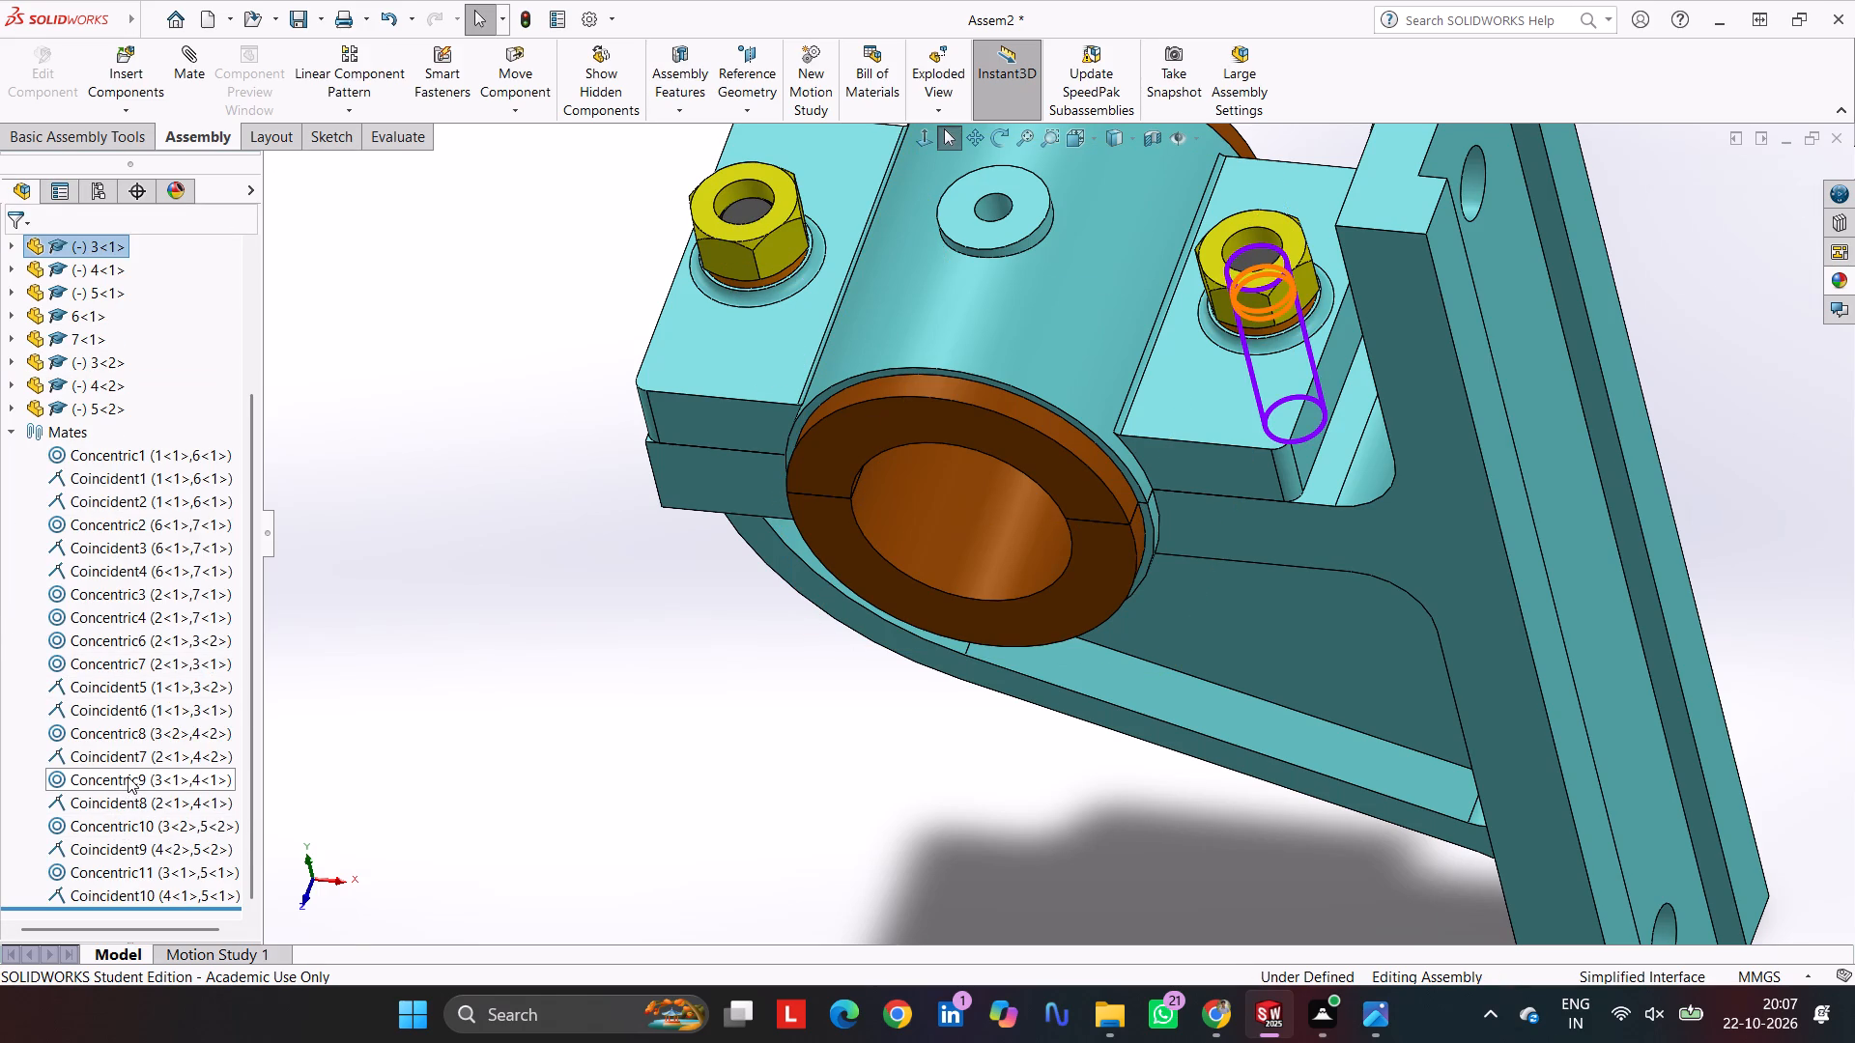
left_click(128, 689)
right_click(94, 691)
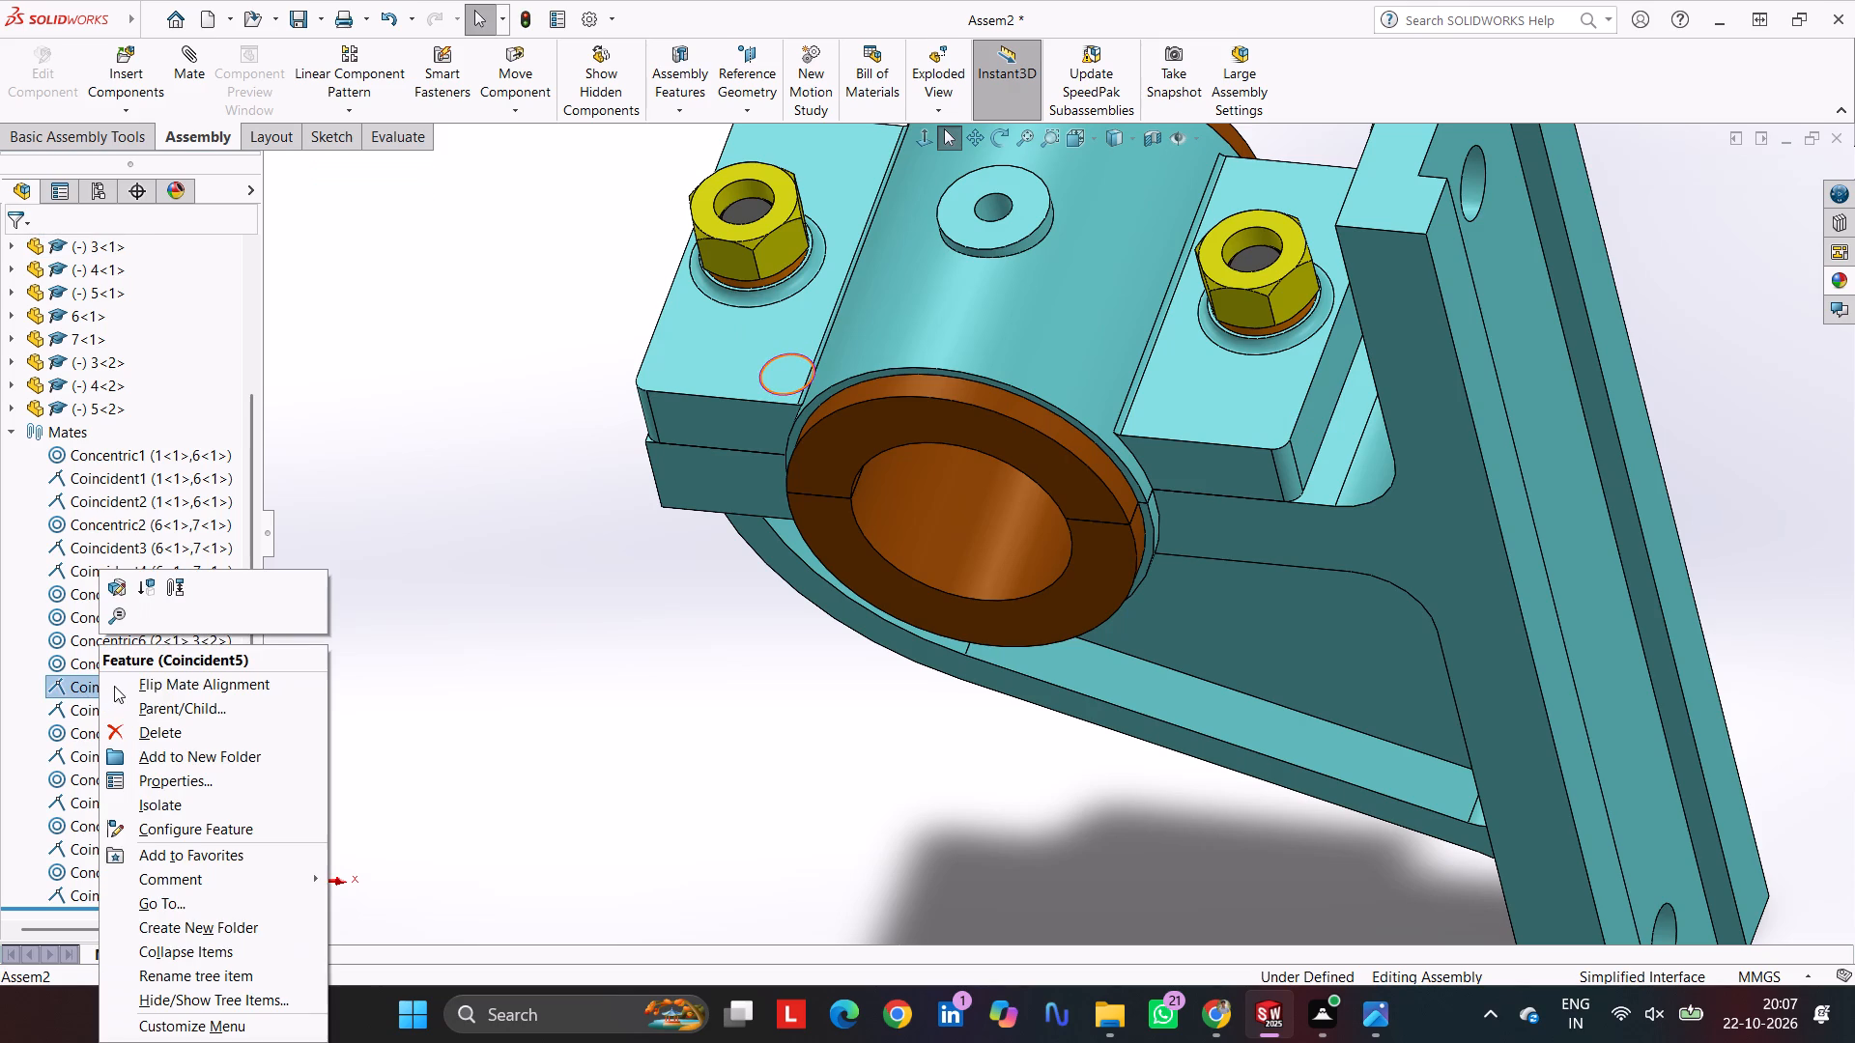
left_click(145, 732)
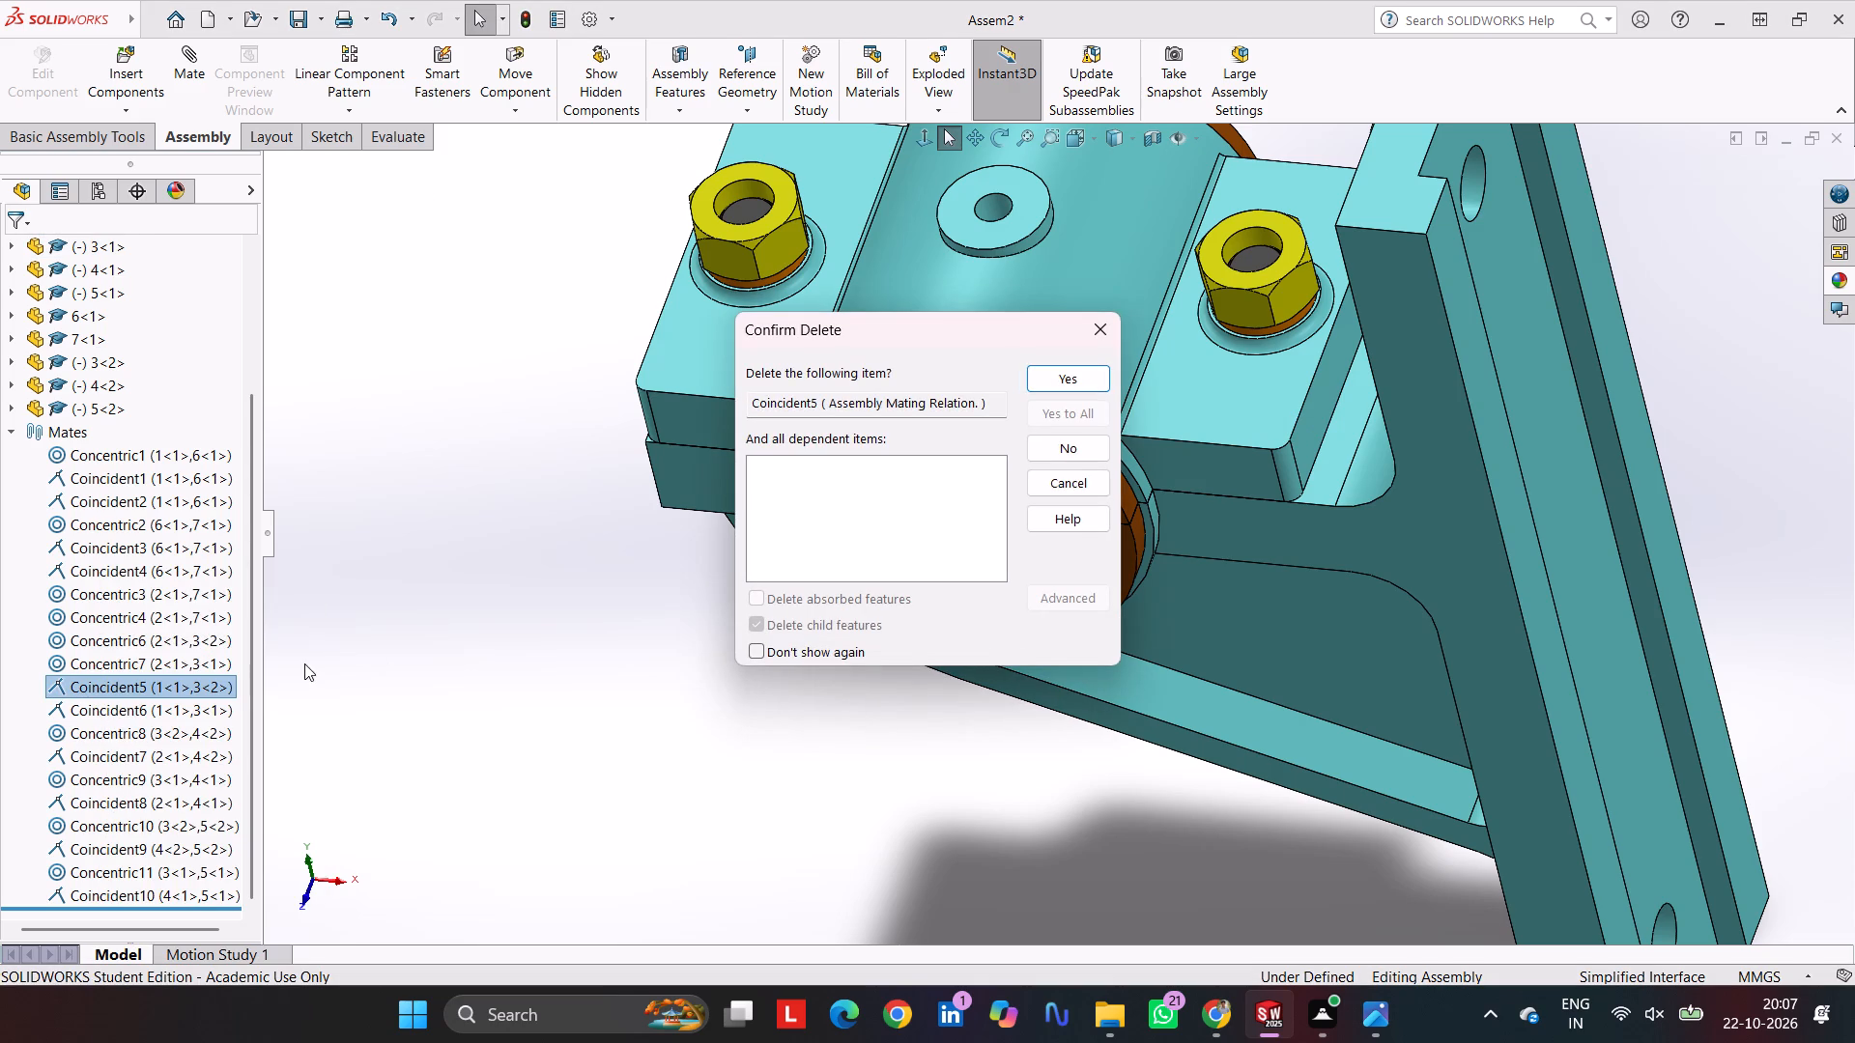
key("Return")
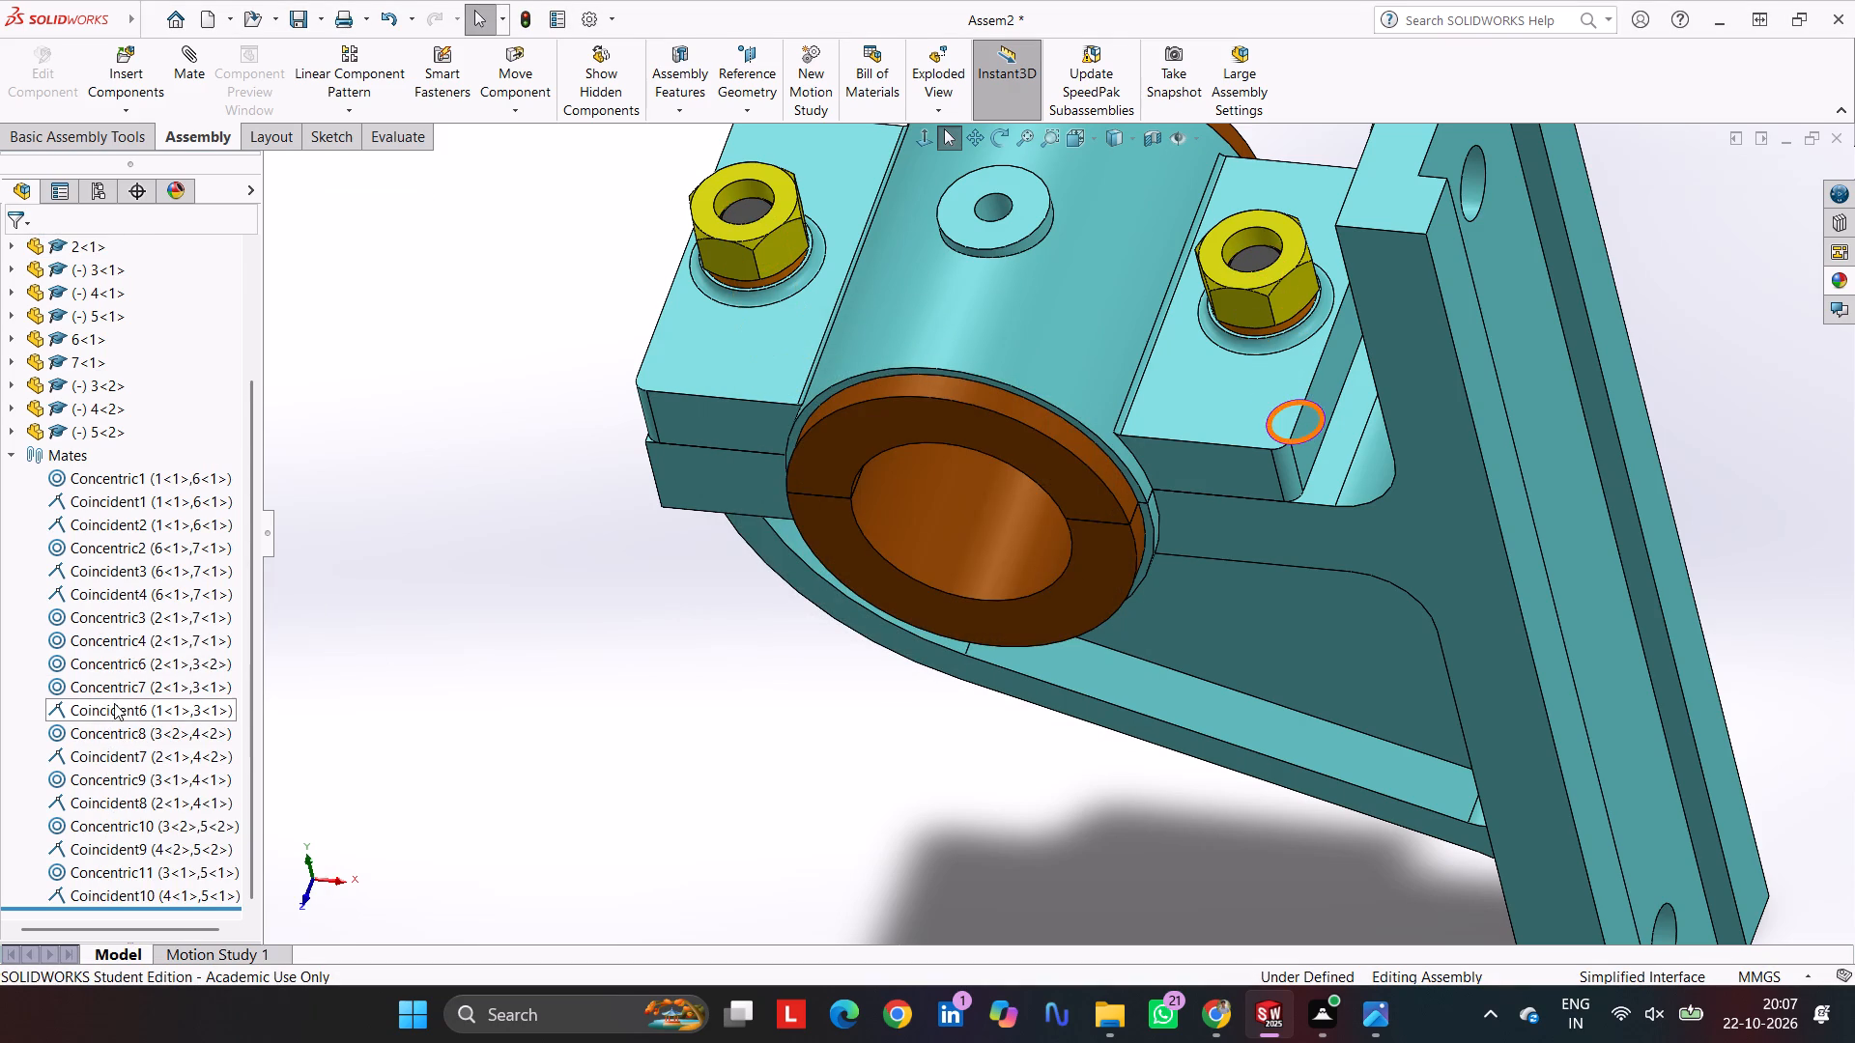
right_click(114, 703)
left_click(162, 735)
key("Return")
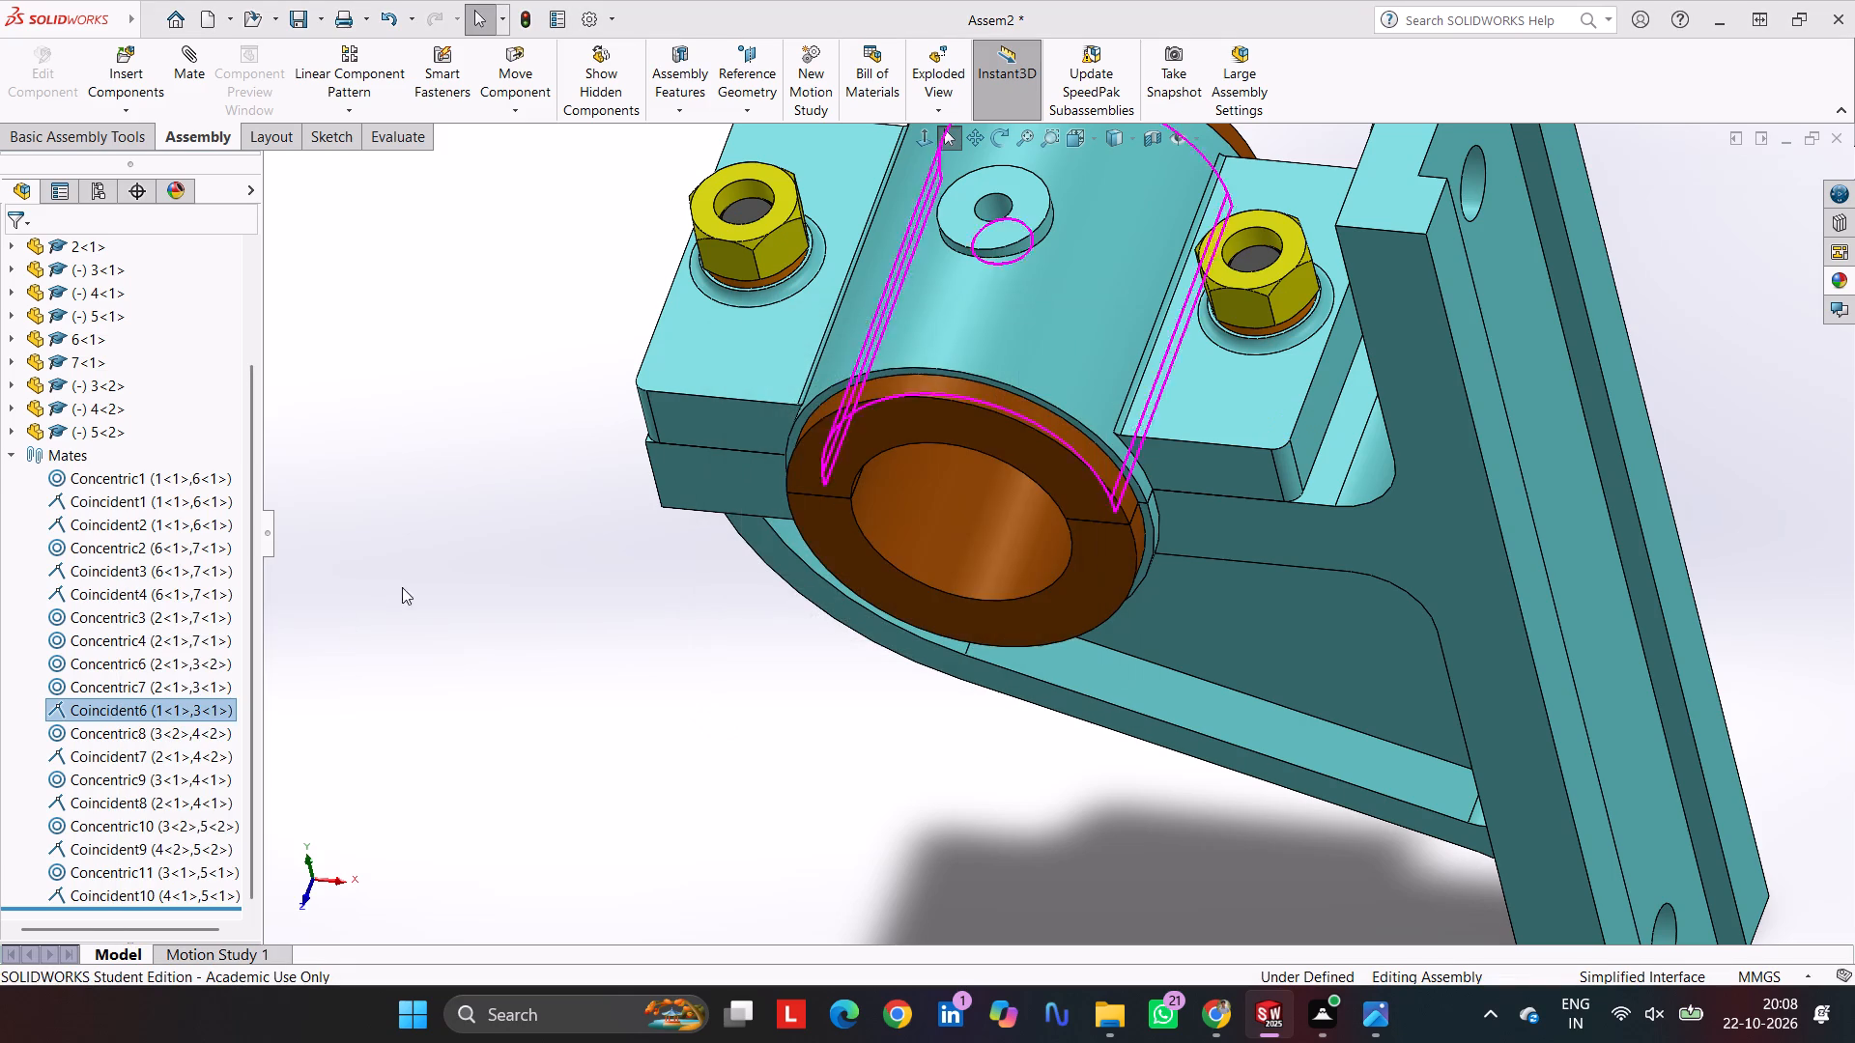
Pull both studs 3 up through their nuts, and mate the original stud's top face coincident with its nut's top face.
left_click_drag(737, 208, 718, 143)
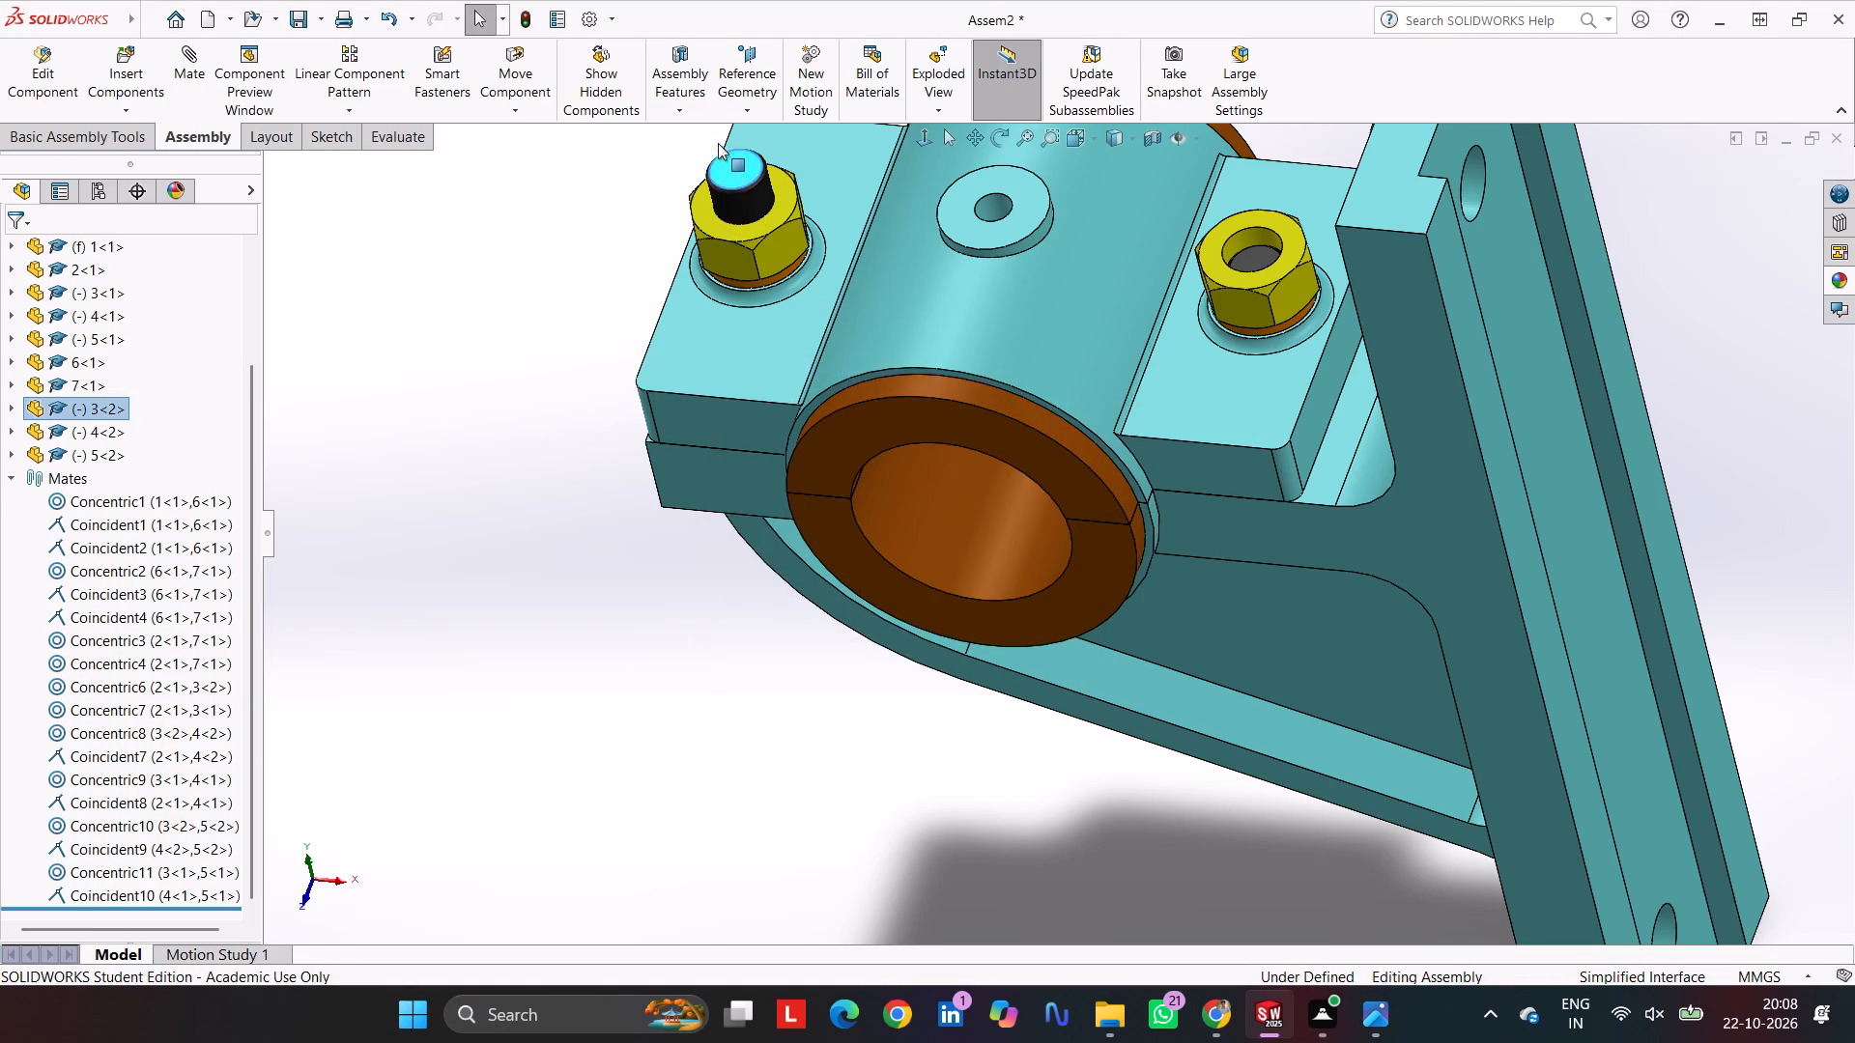
left_click_drag(718, 143, 704, 118)
left_click_drag(1266, 251, 1261, 173)
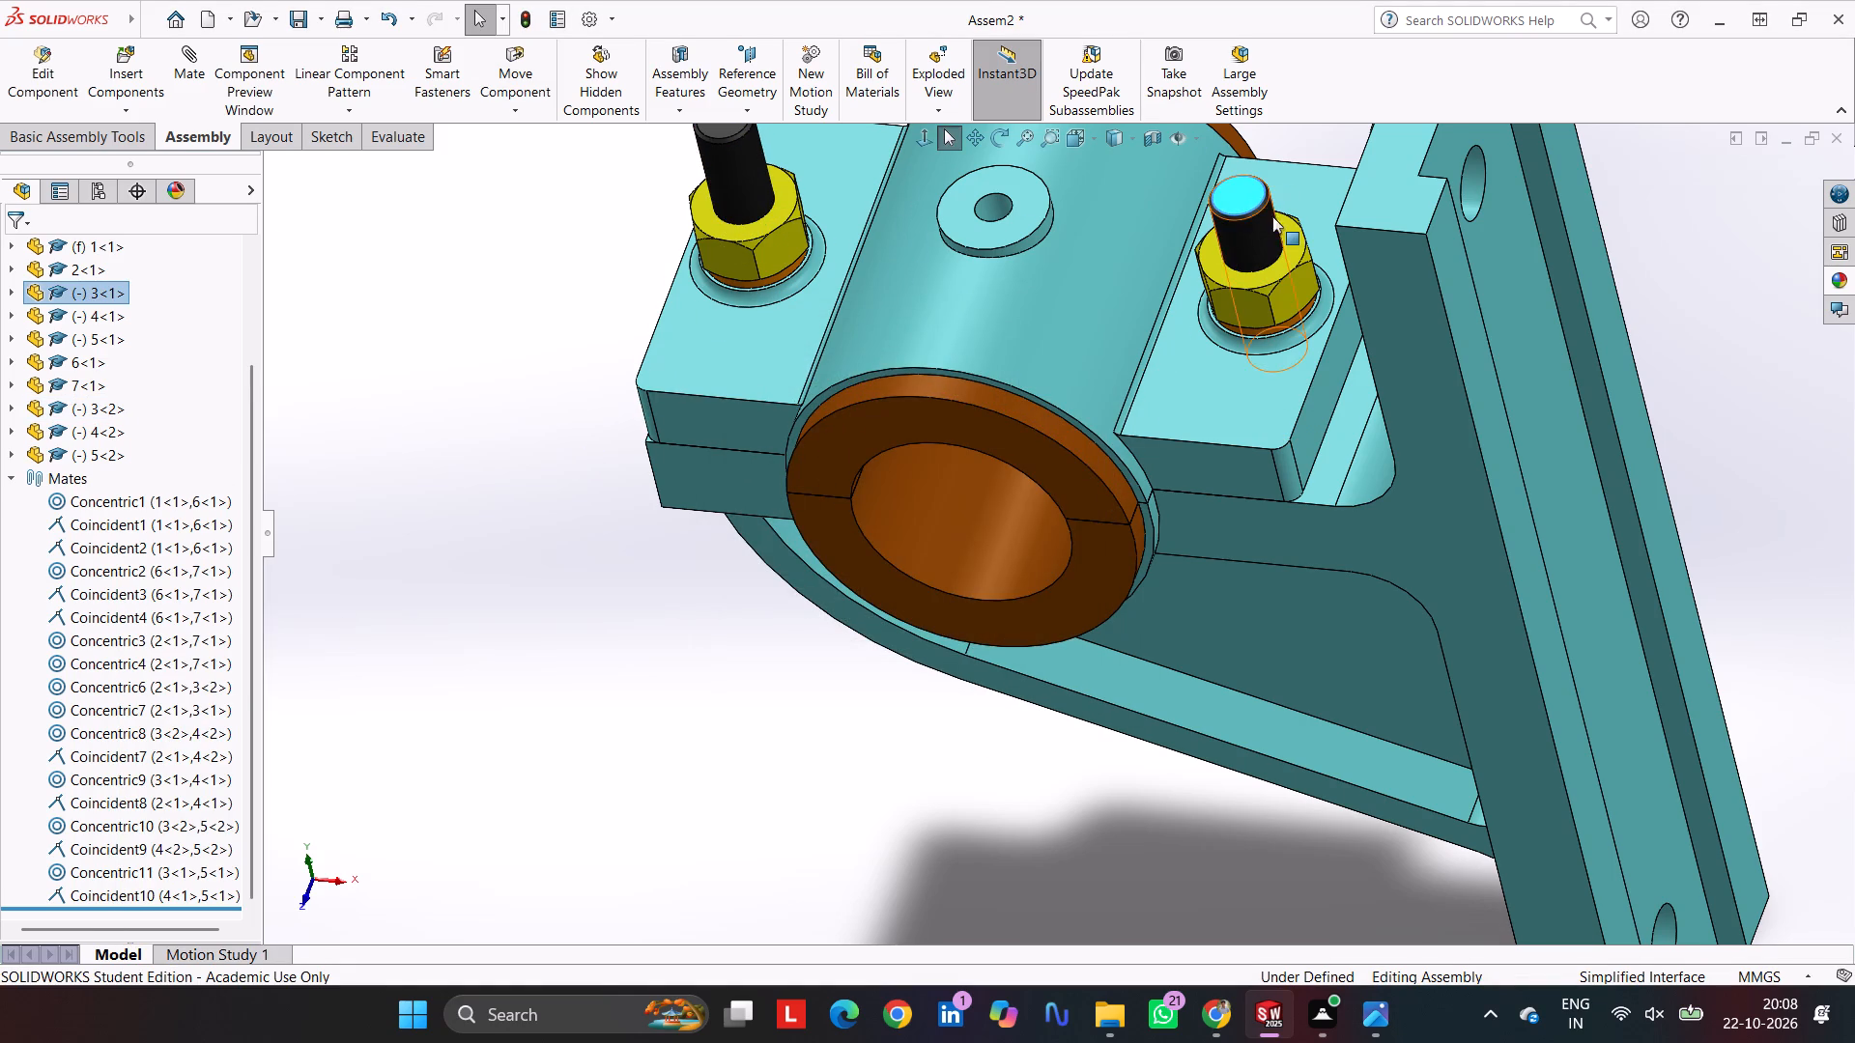
left_click(1292, 247)
left_click(1239, 198, "ctrl")
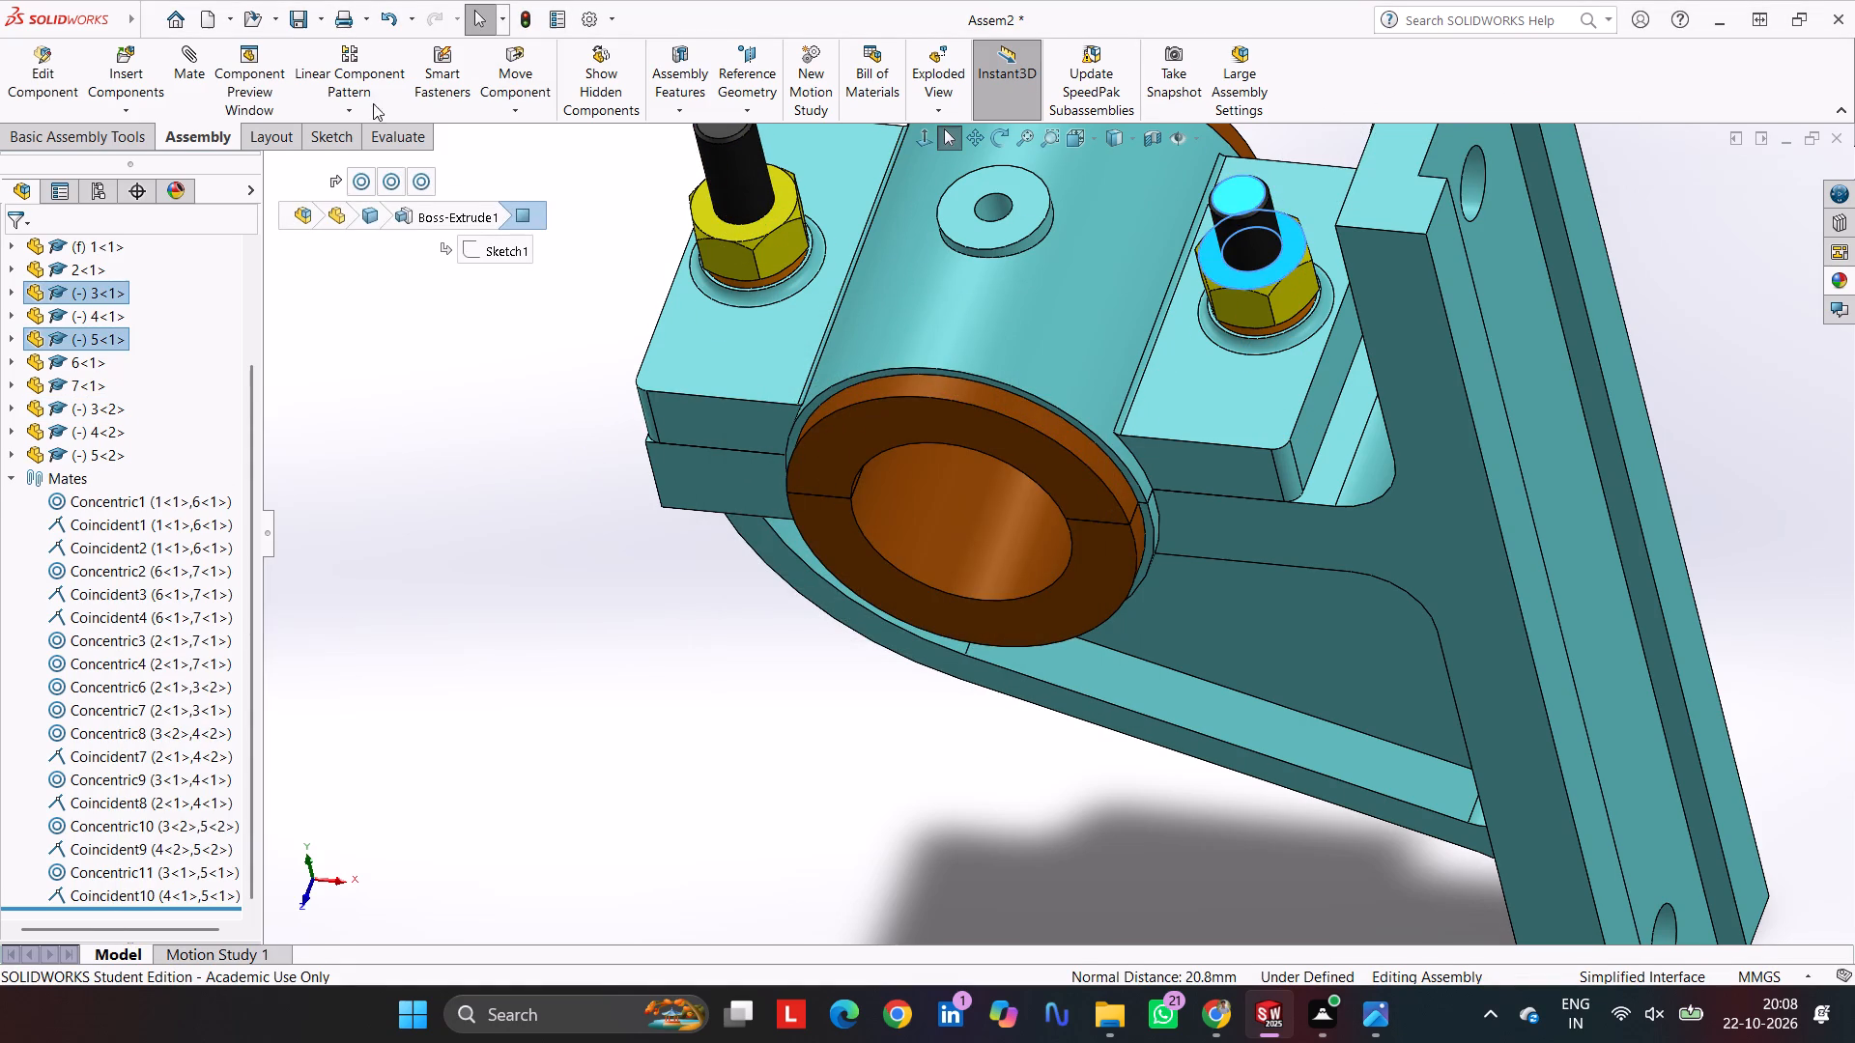
left_click(201, 54)
left_click(778, 205)
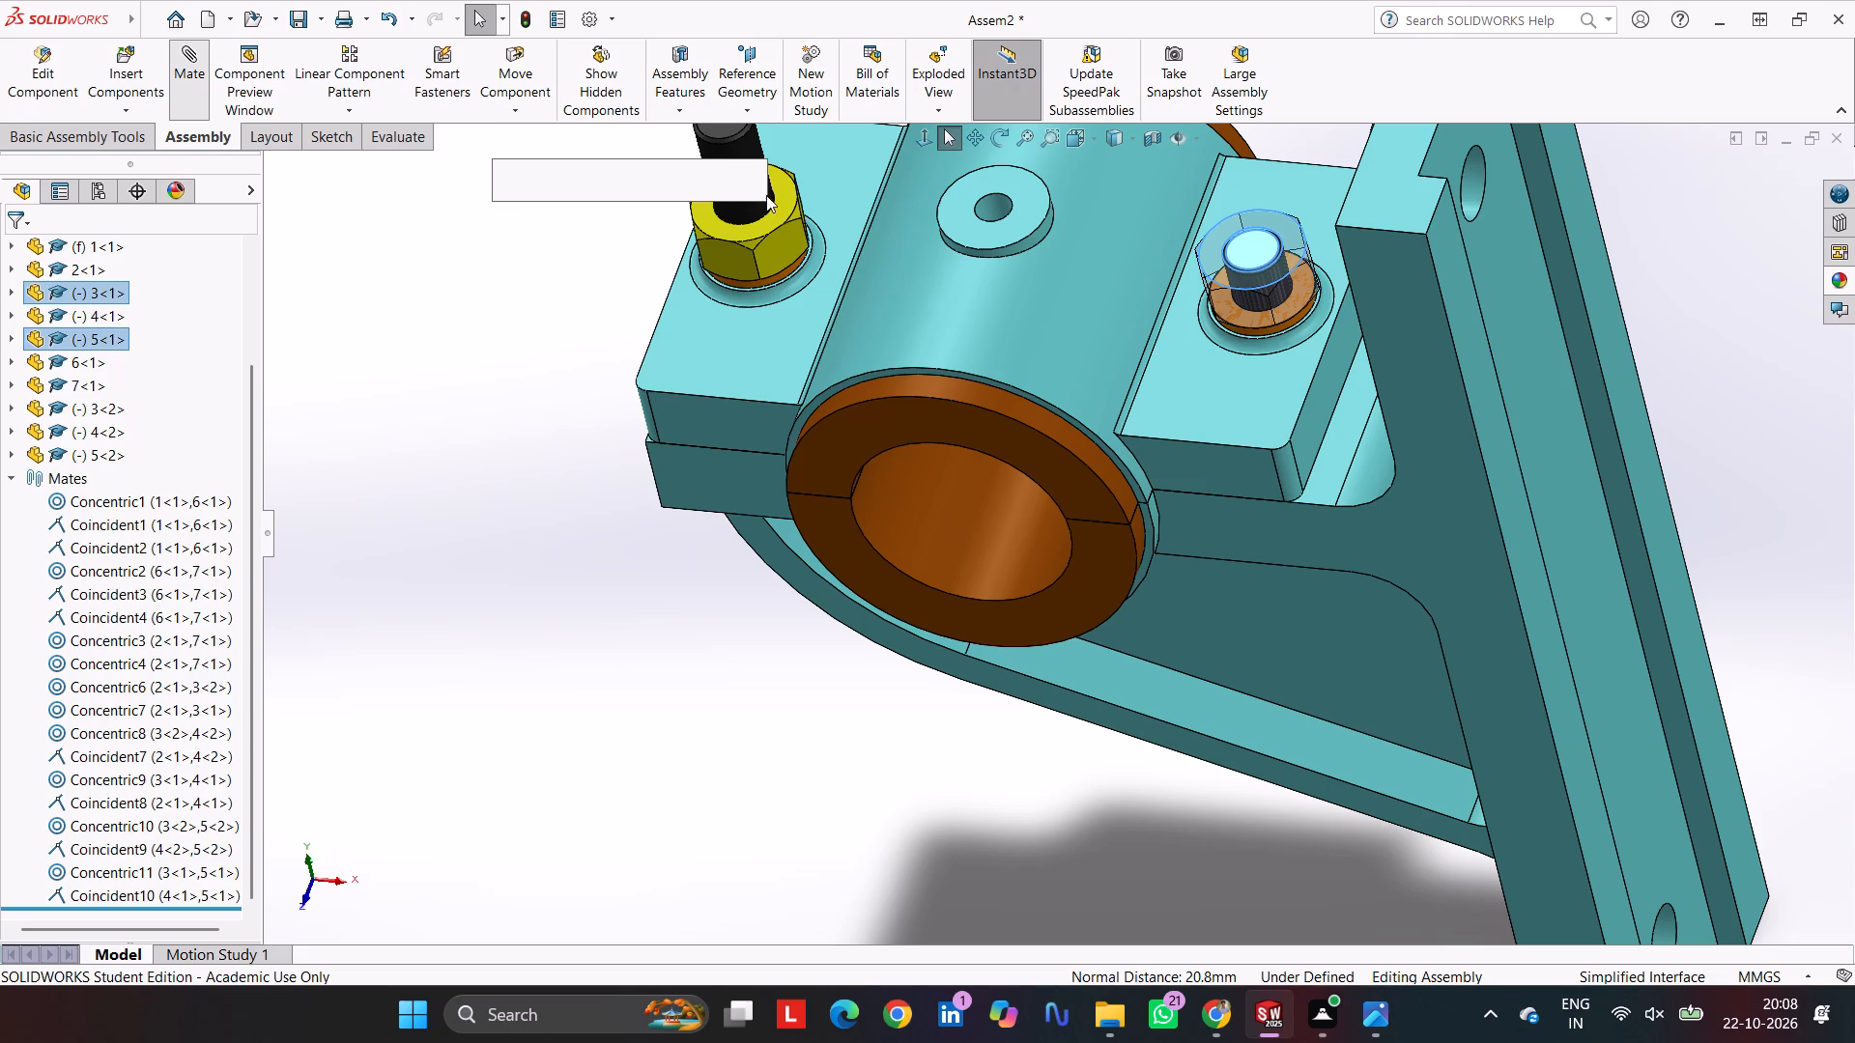
left_click(763, 180)
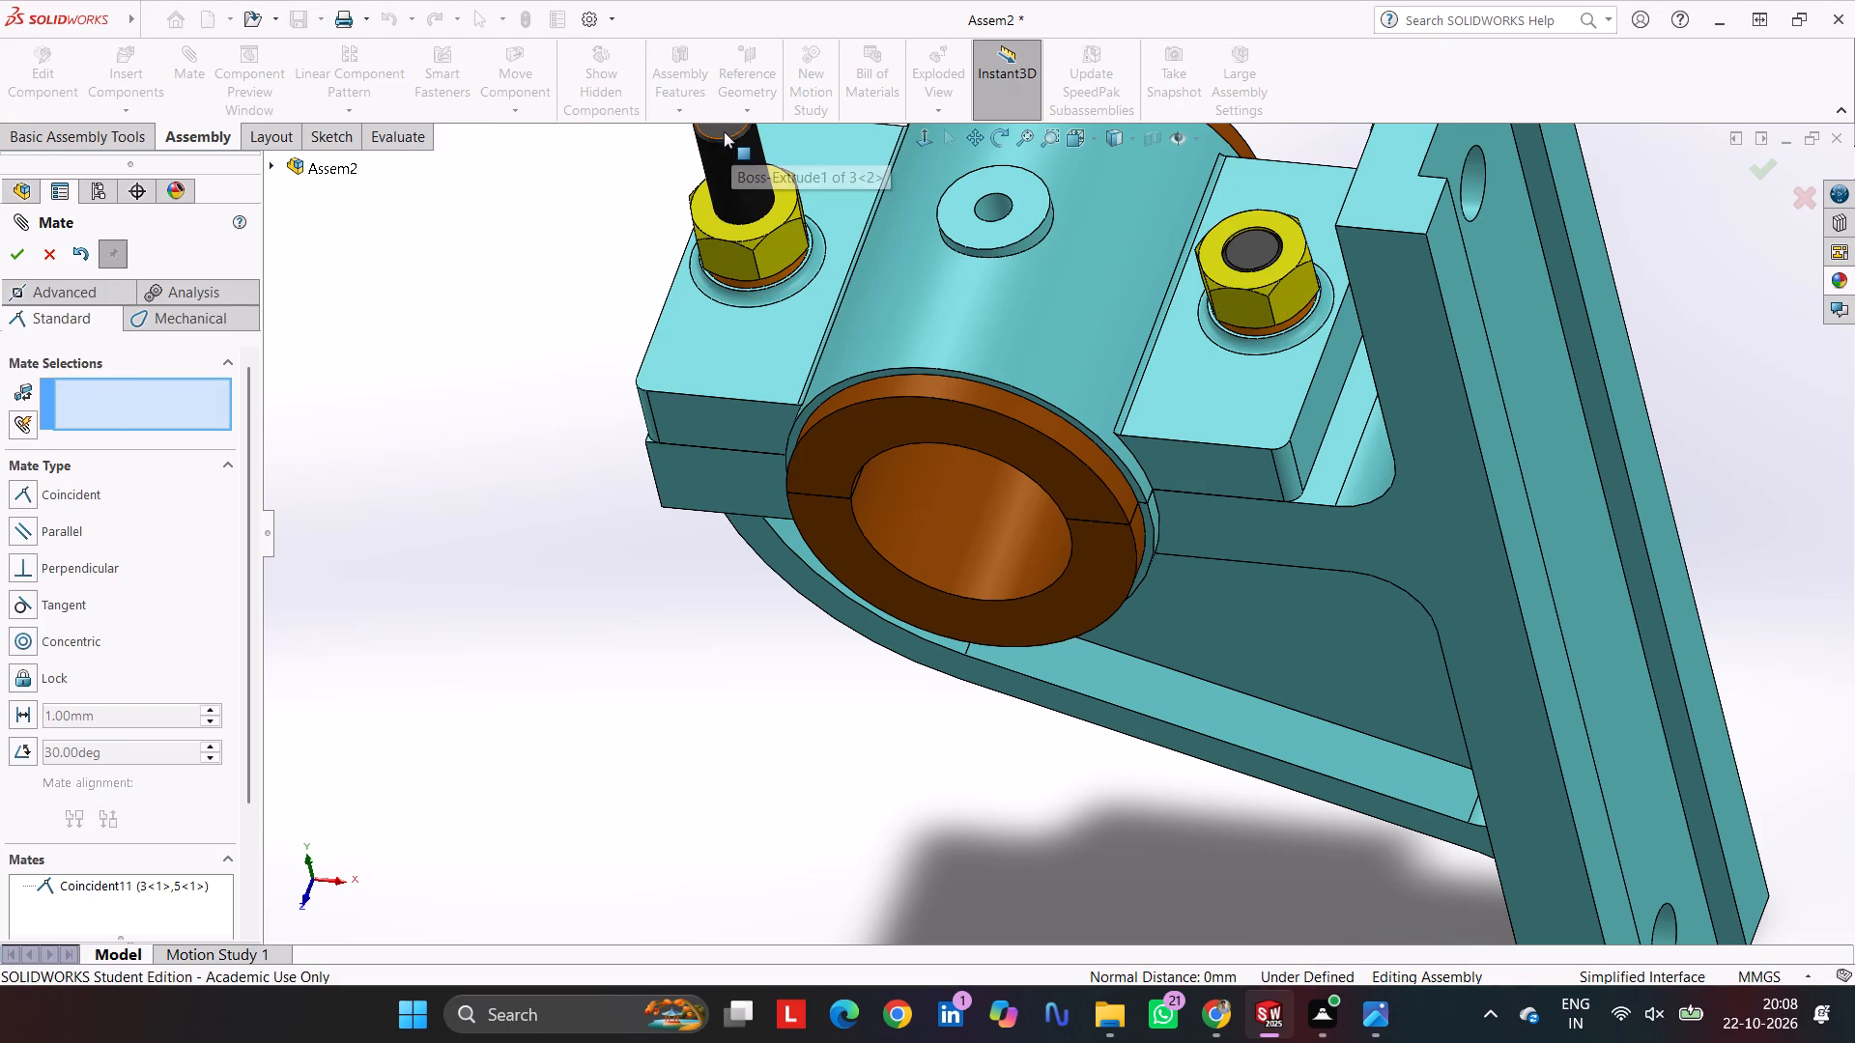
Mate the top face of the copied stud 3 coincident with the top face of the copied nut 5.
left_click(718, 127)
left_click(783, 196)
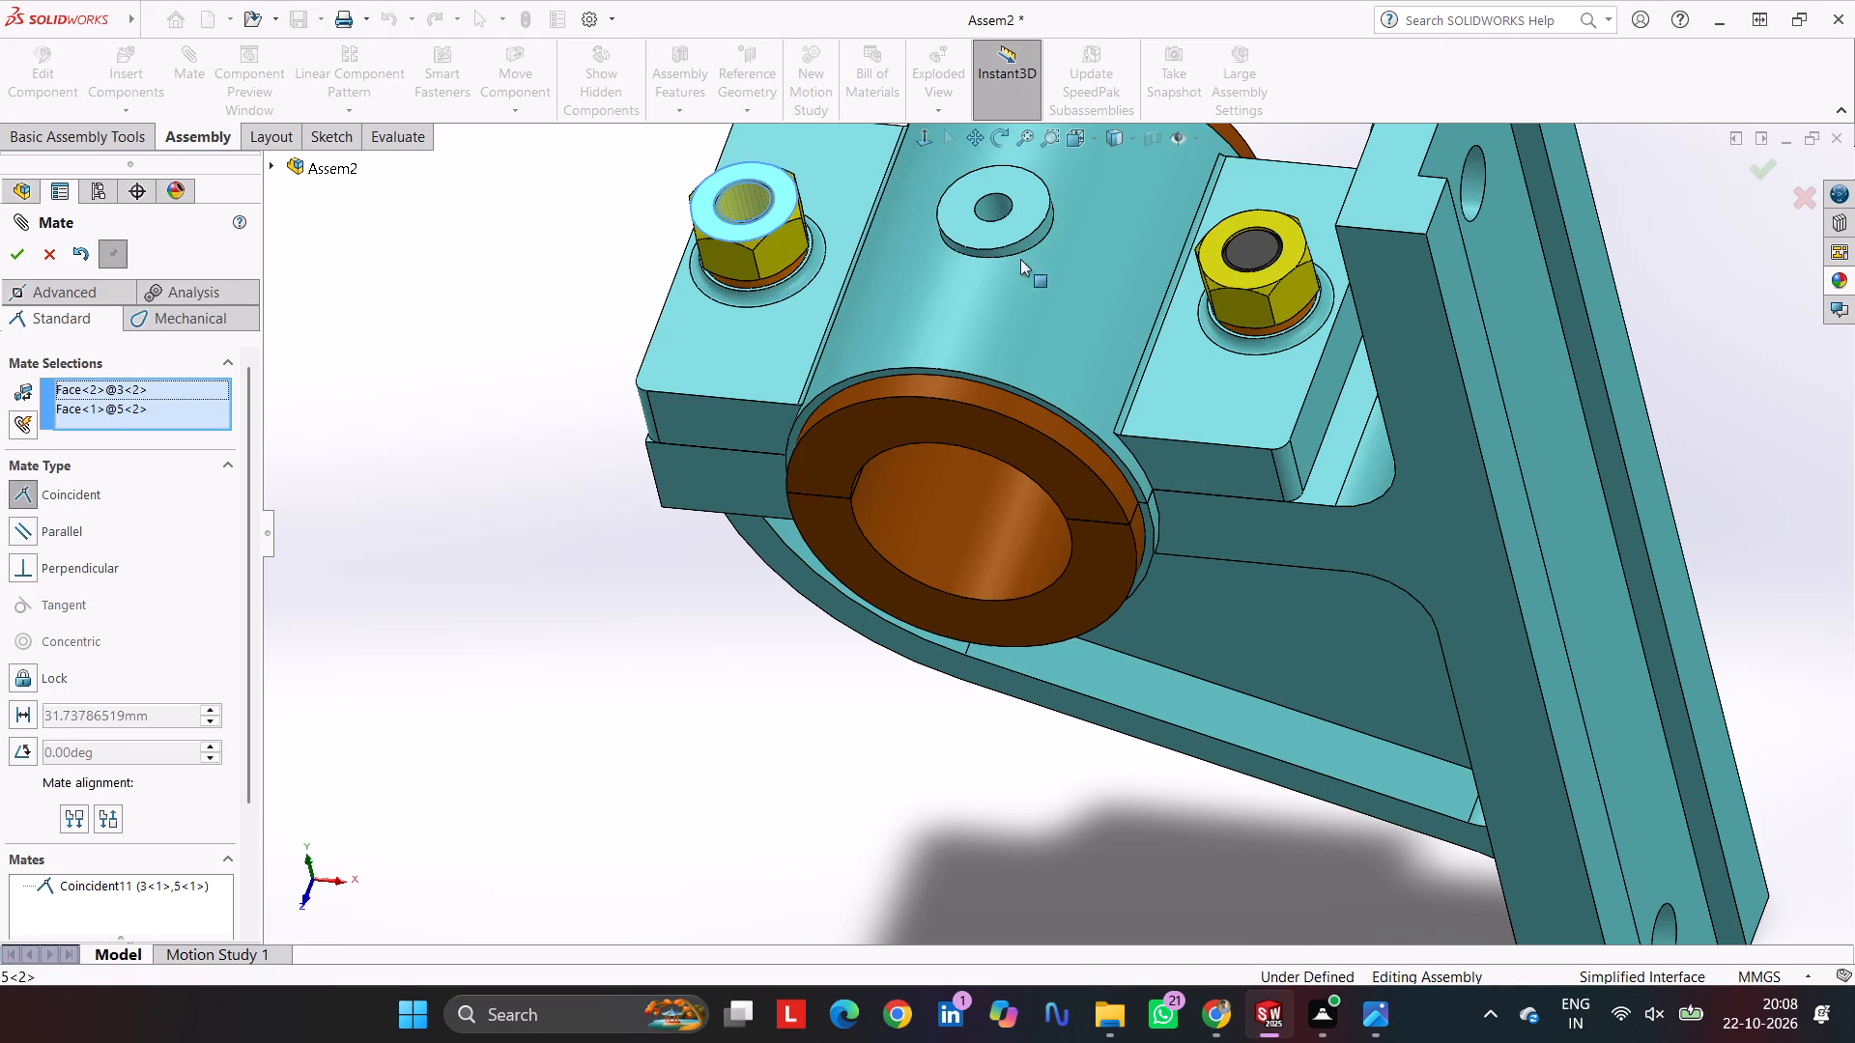
left_click(1281, 234)
left_click(650, 605)
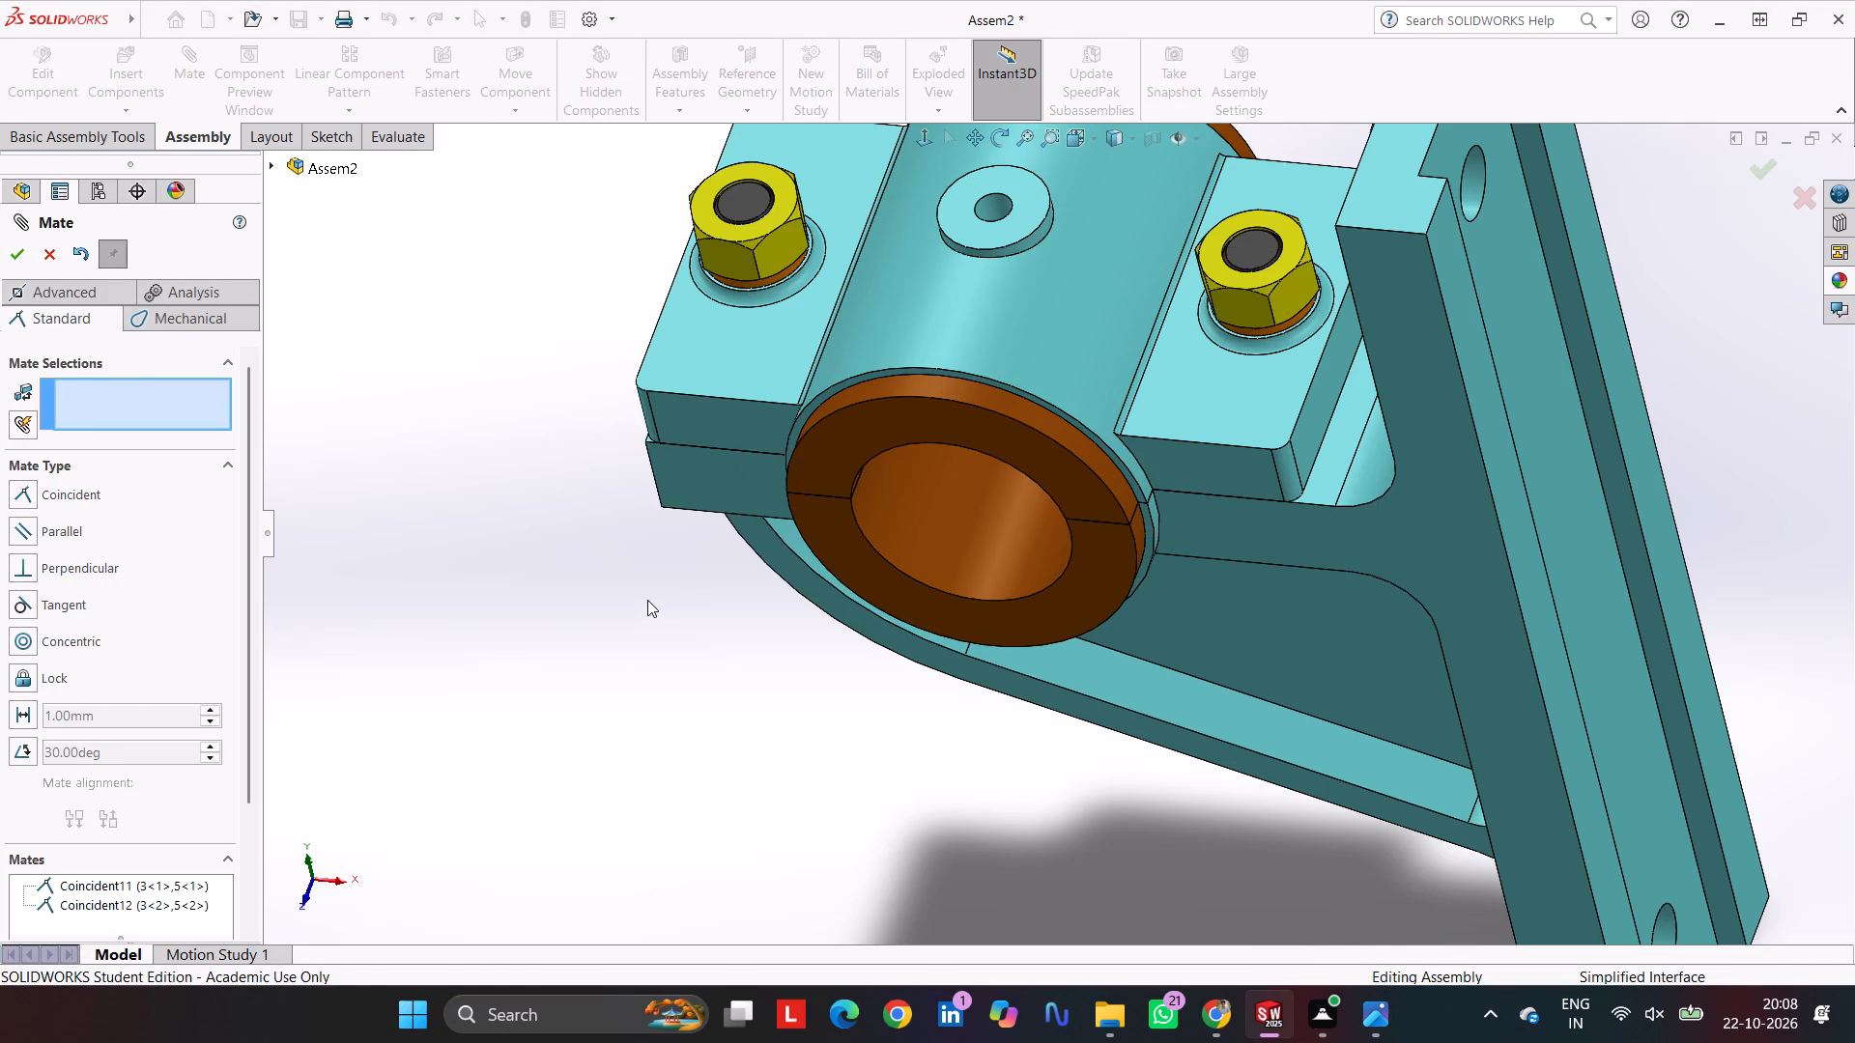
Finish mating and examine the assembled bracket, cap, bushes and fasteners from isometric and from both sides.
middle_click_drag(909, 518, 956, 492)
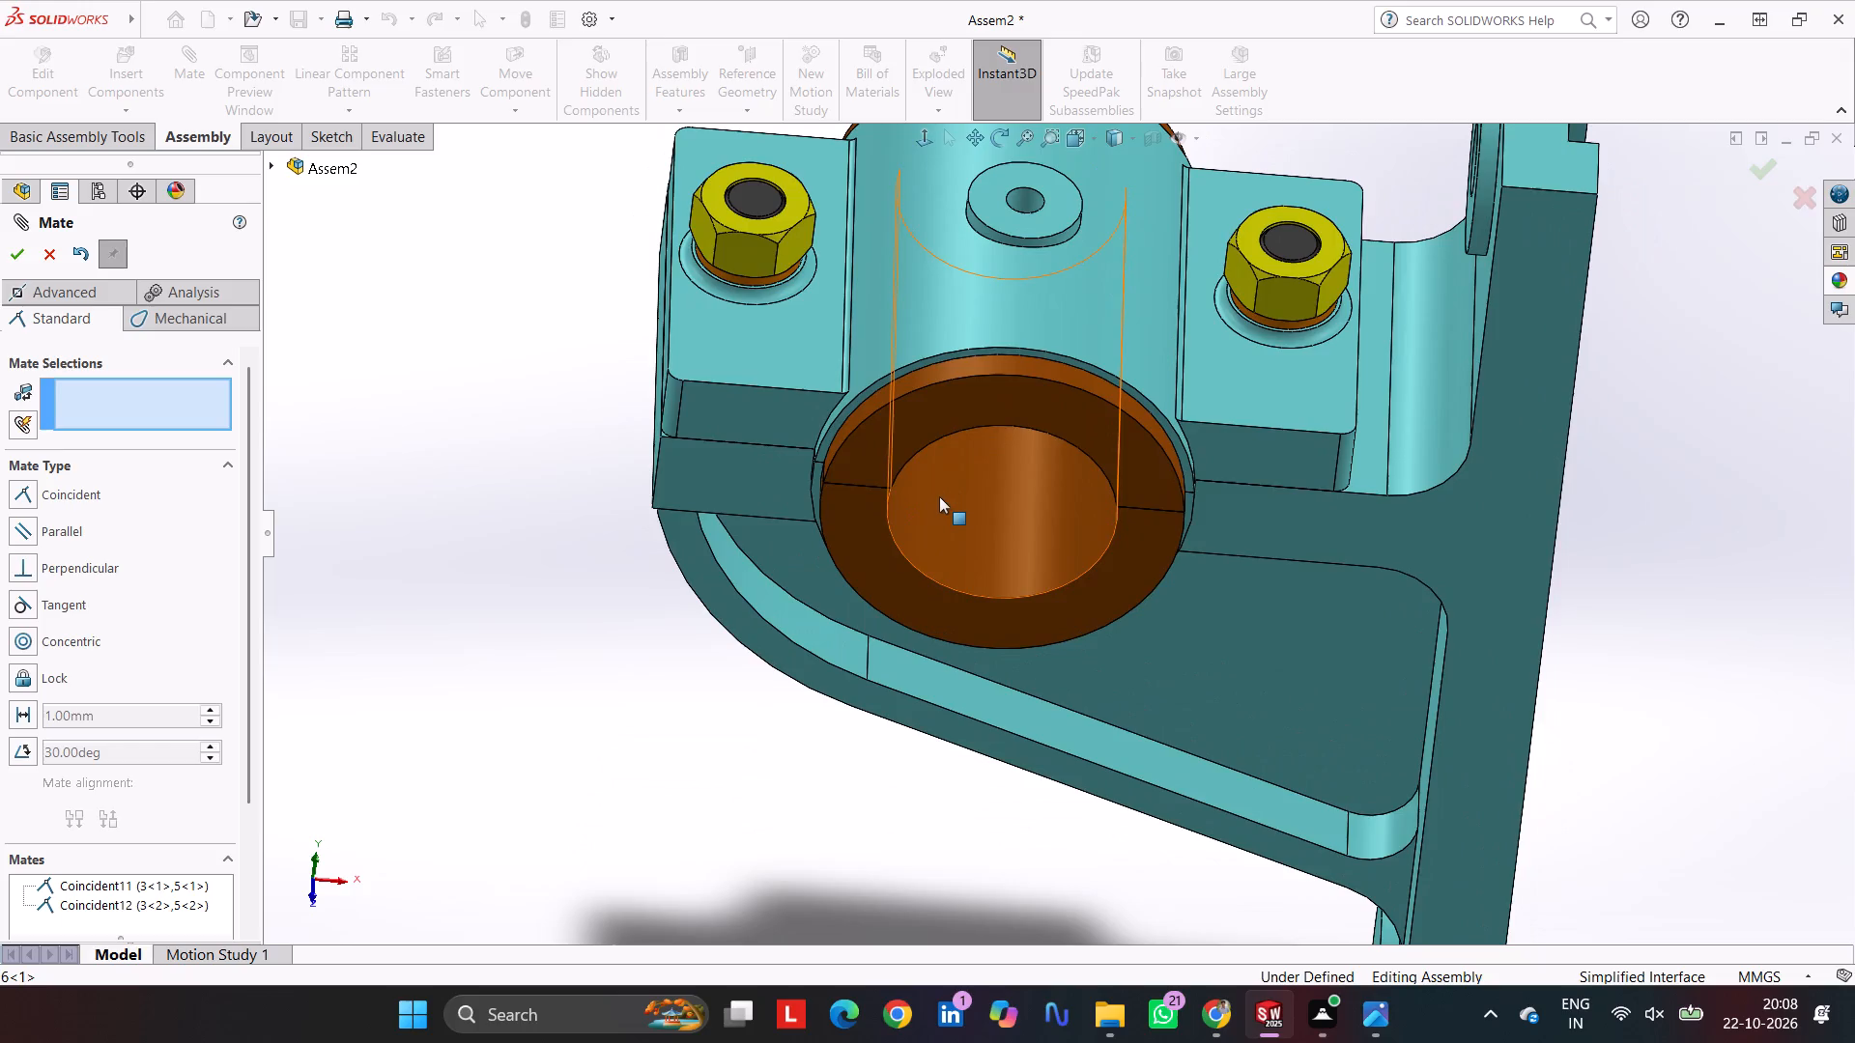
key("ctrl+7")
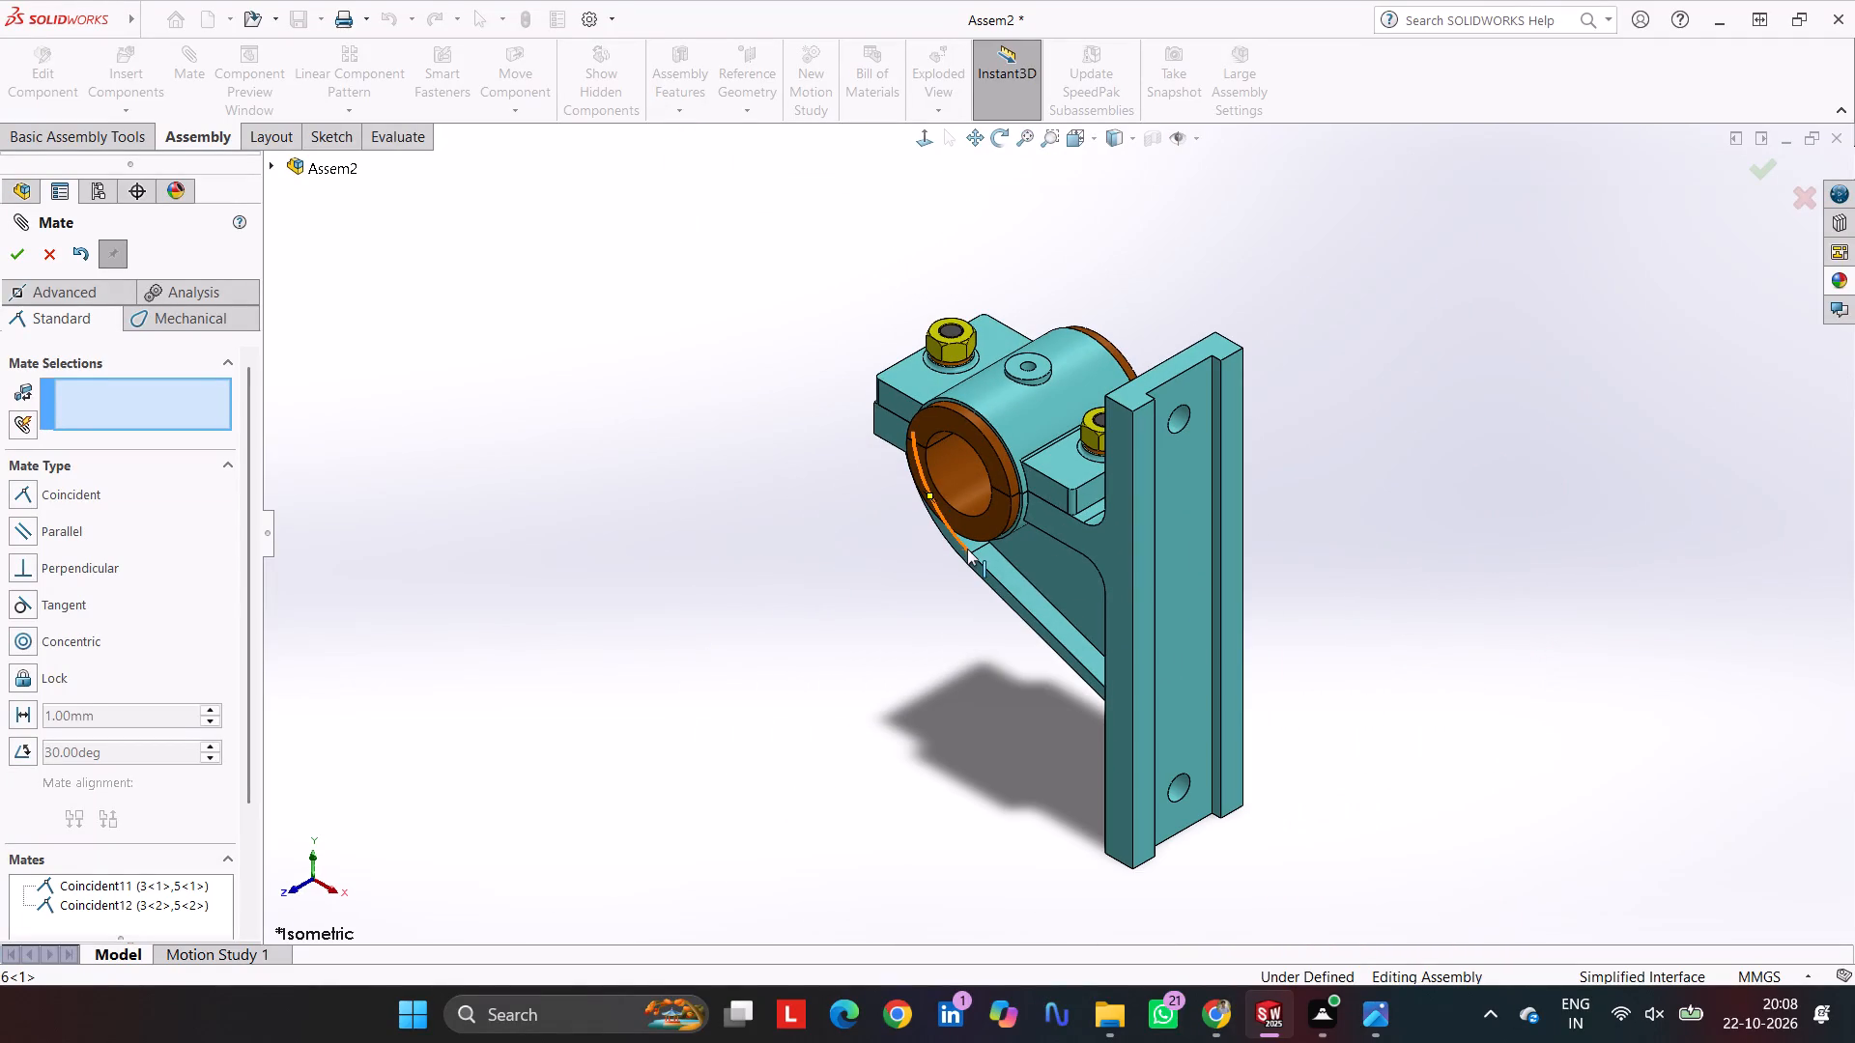
left_click(1422, 472)
middle_click_drag(1418, 484, 1490, 488)
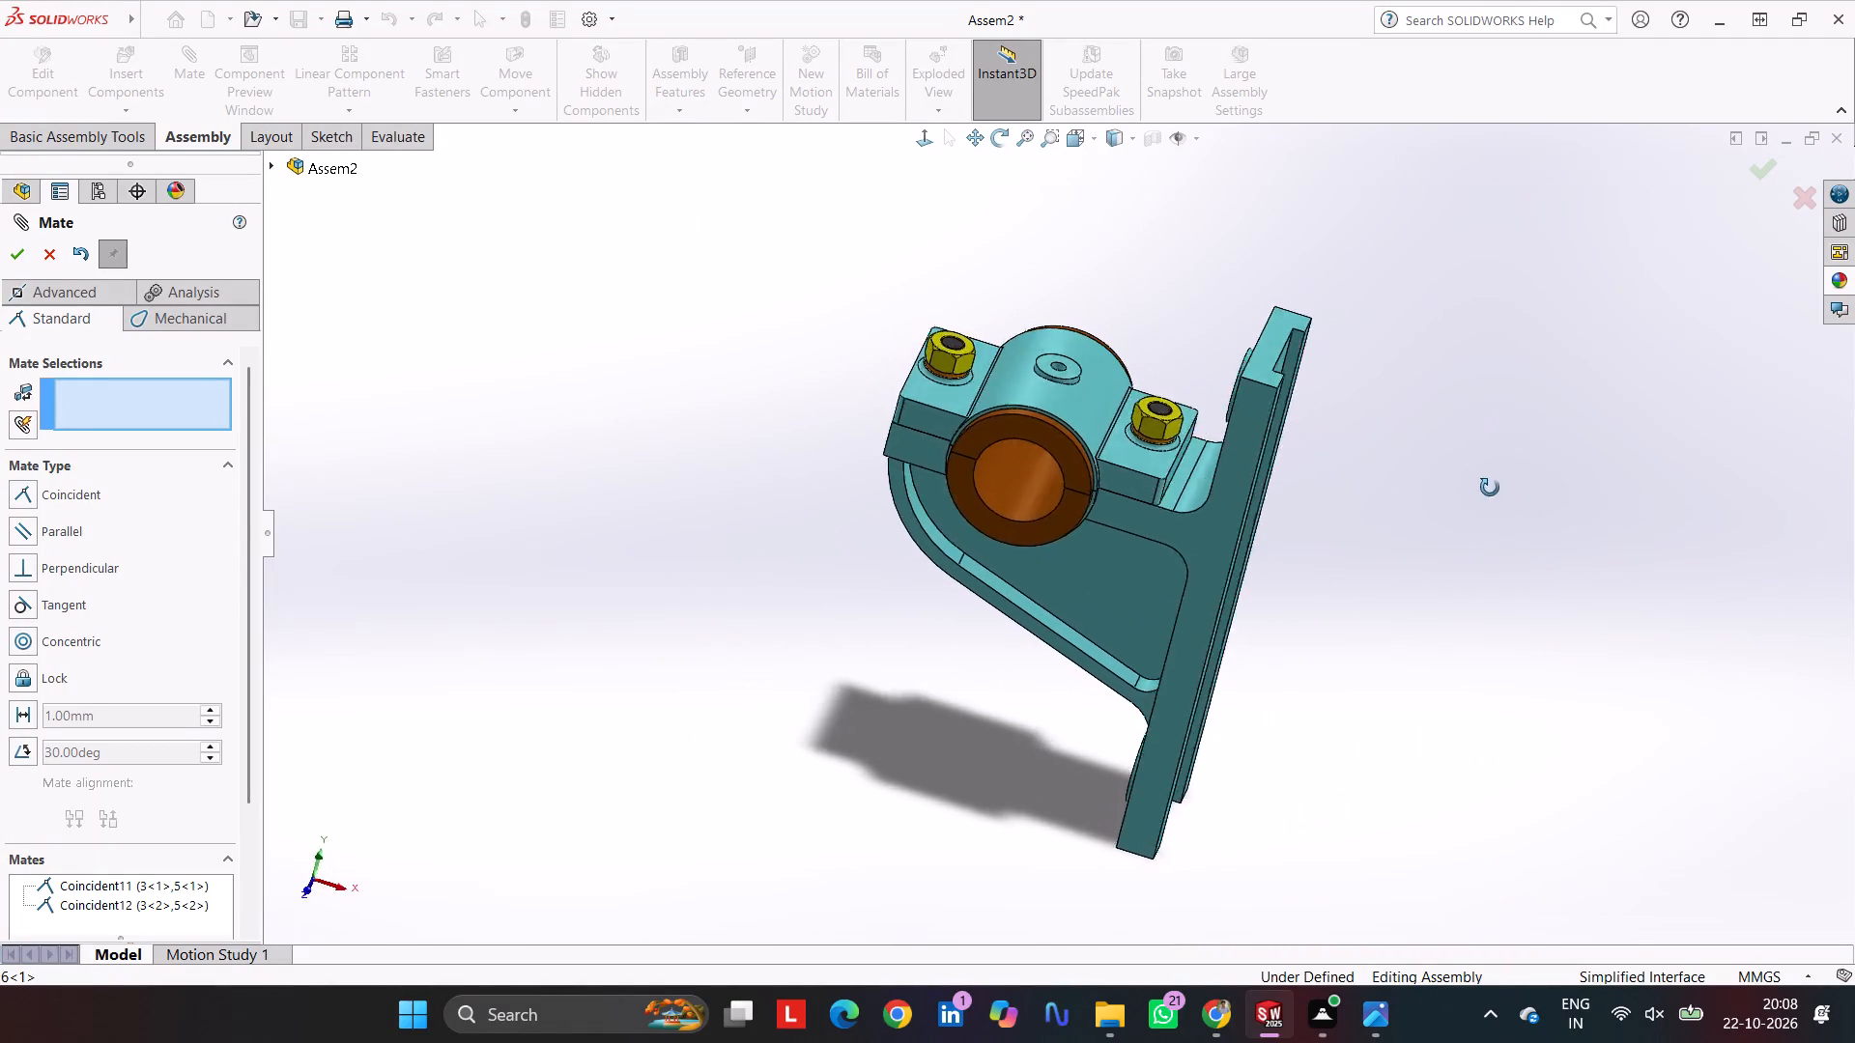
middle_click_drag(1490, 488, 841, 745)
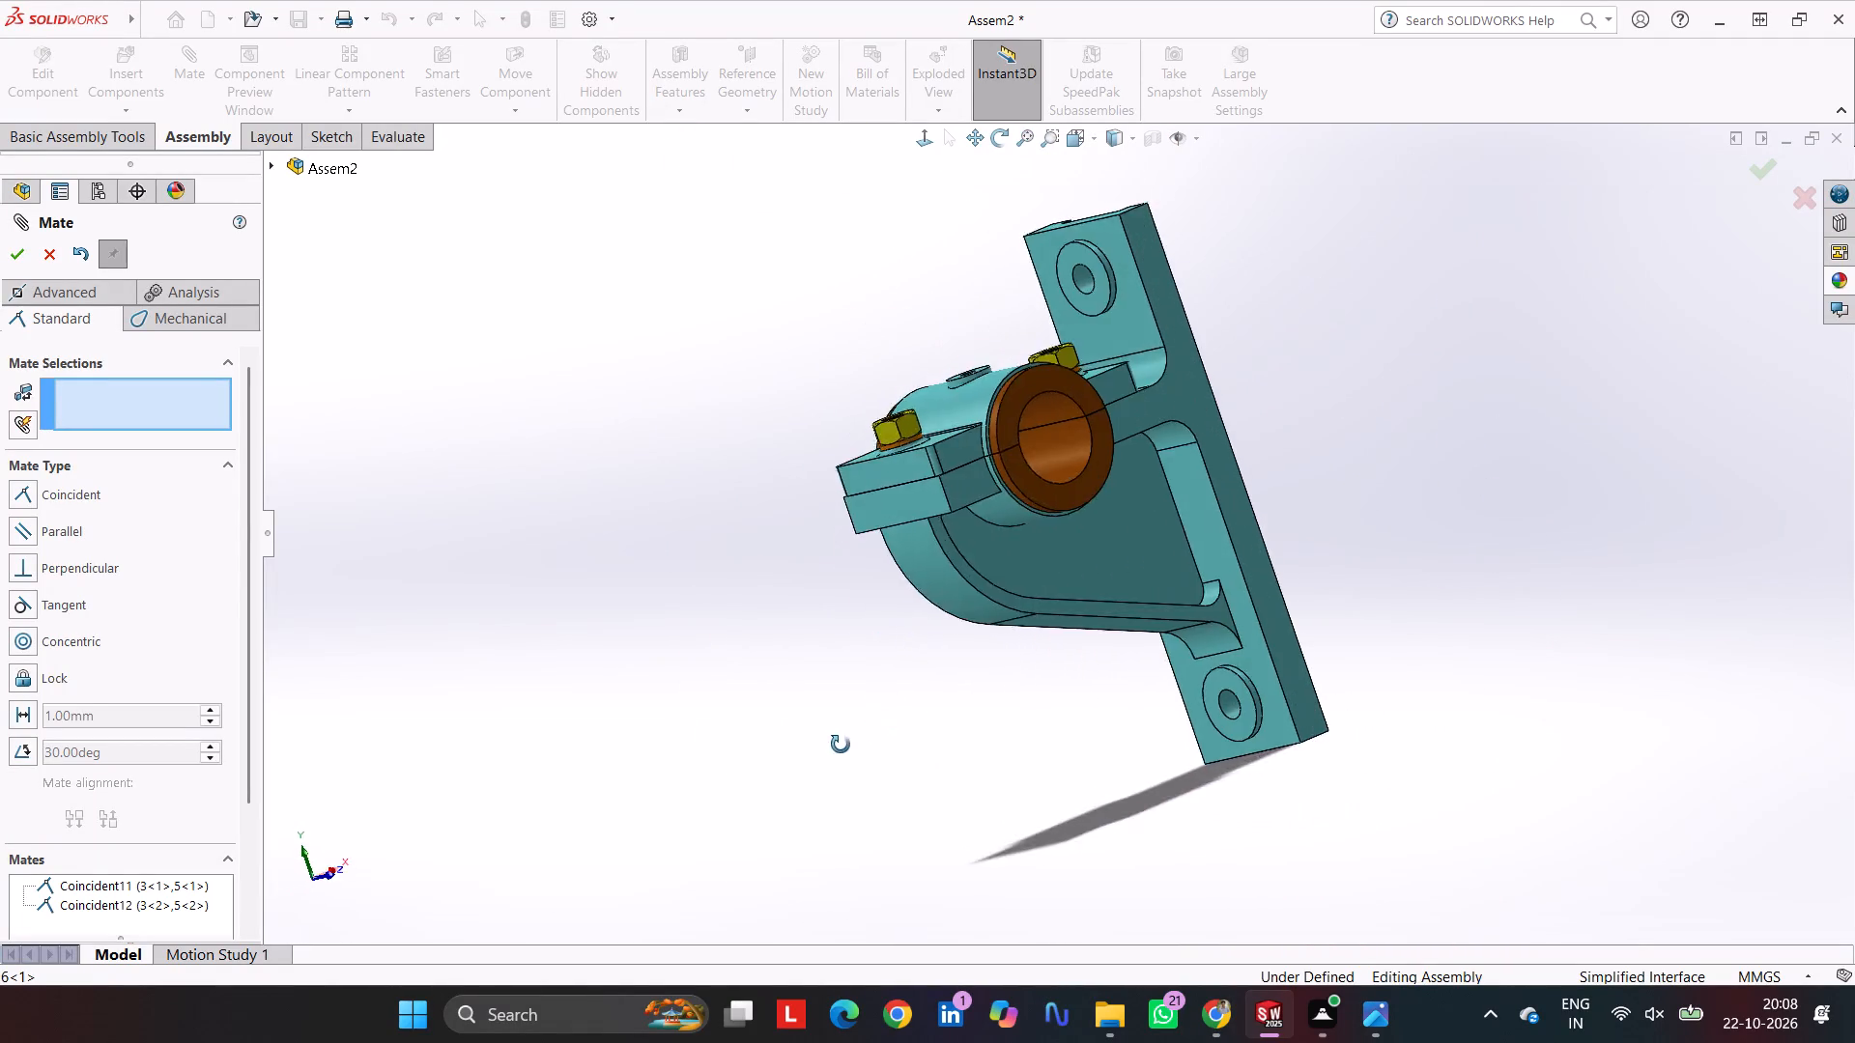
middle_click_drag(841, 745, 835, 747)
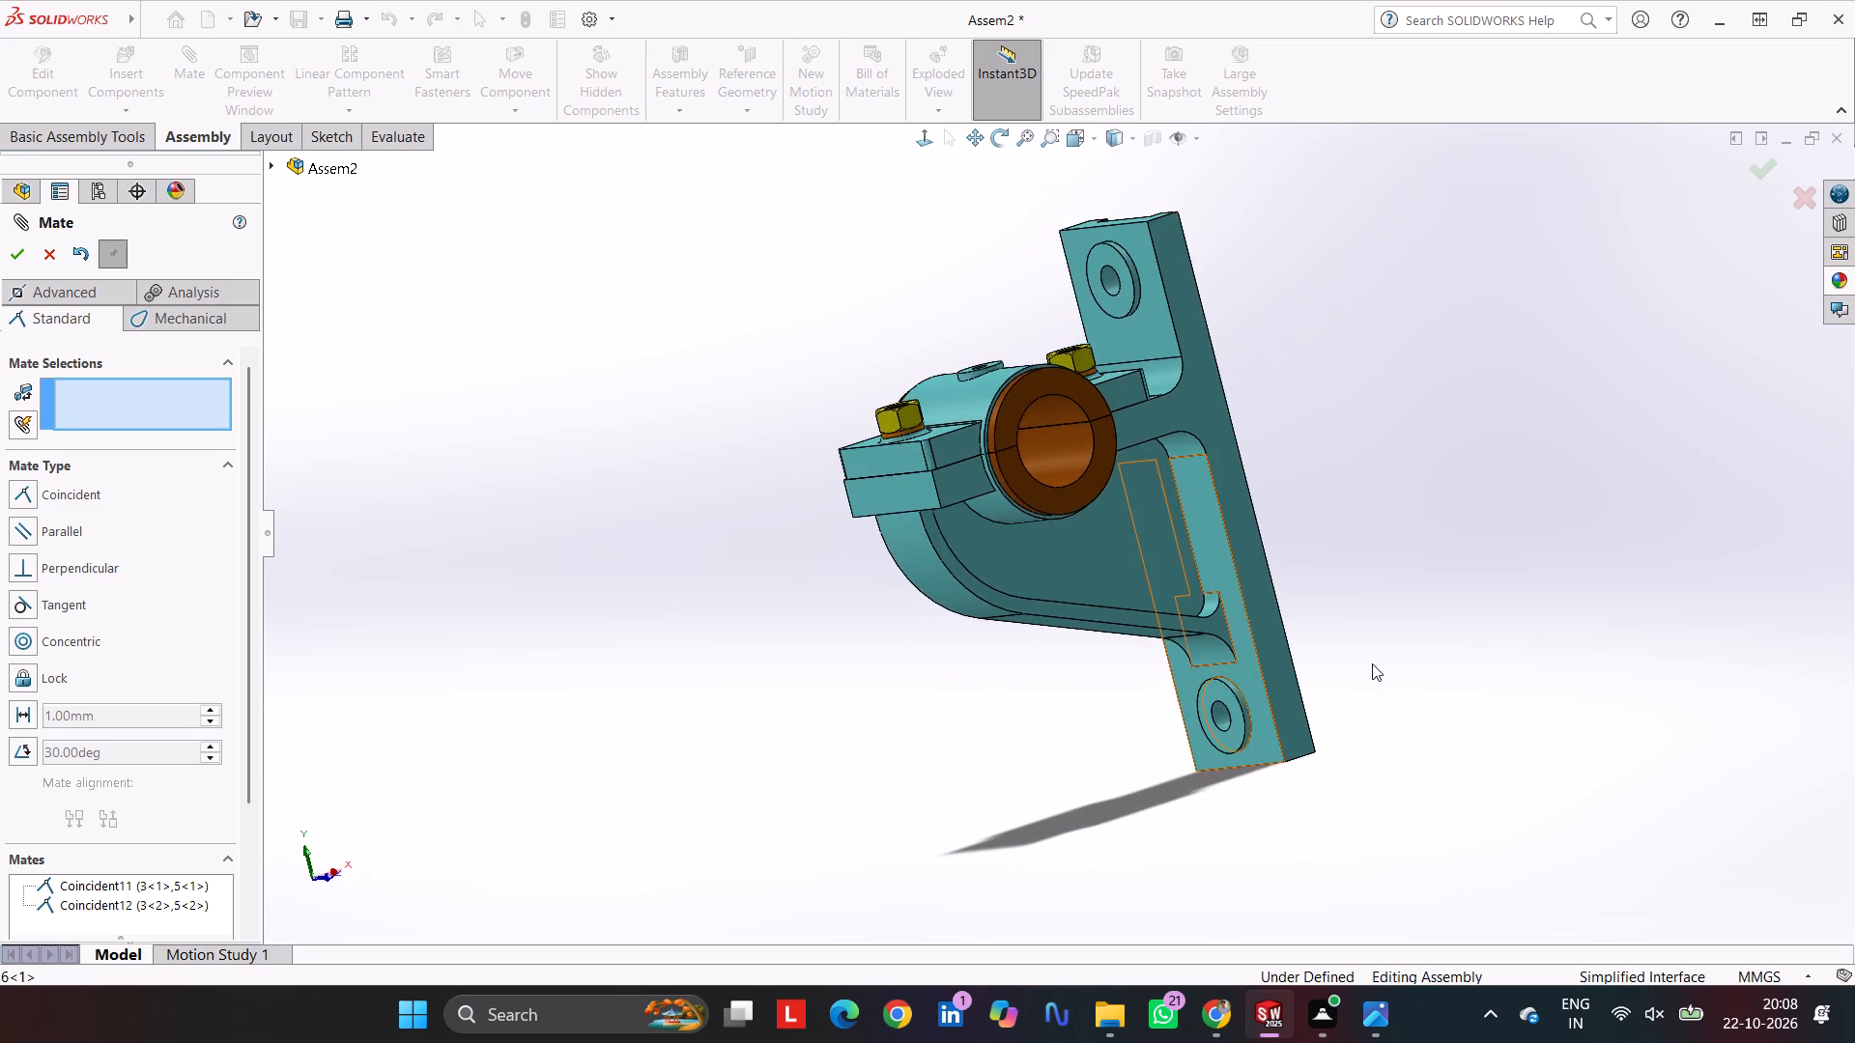
middle_click_drag(1392, 702, 1396, 751)
middle_click_drag(1166, 211, 1183, 206)
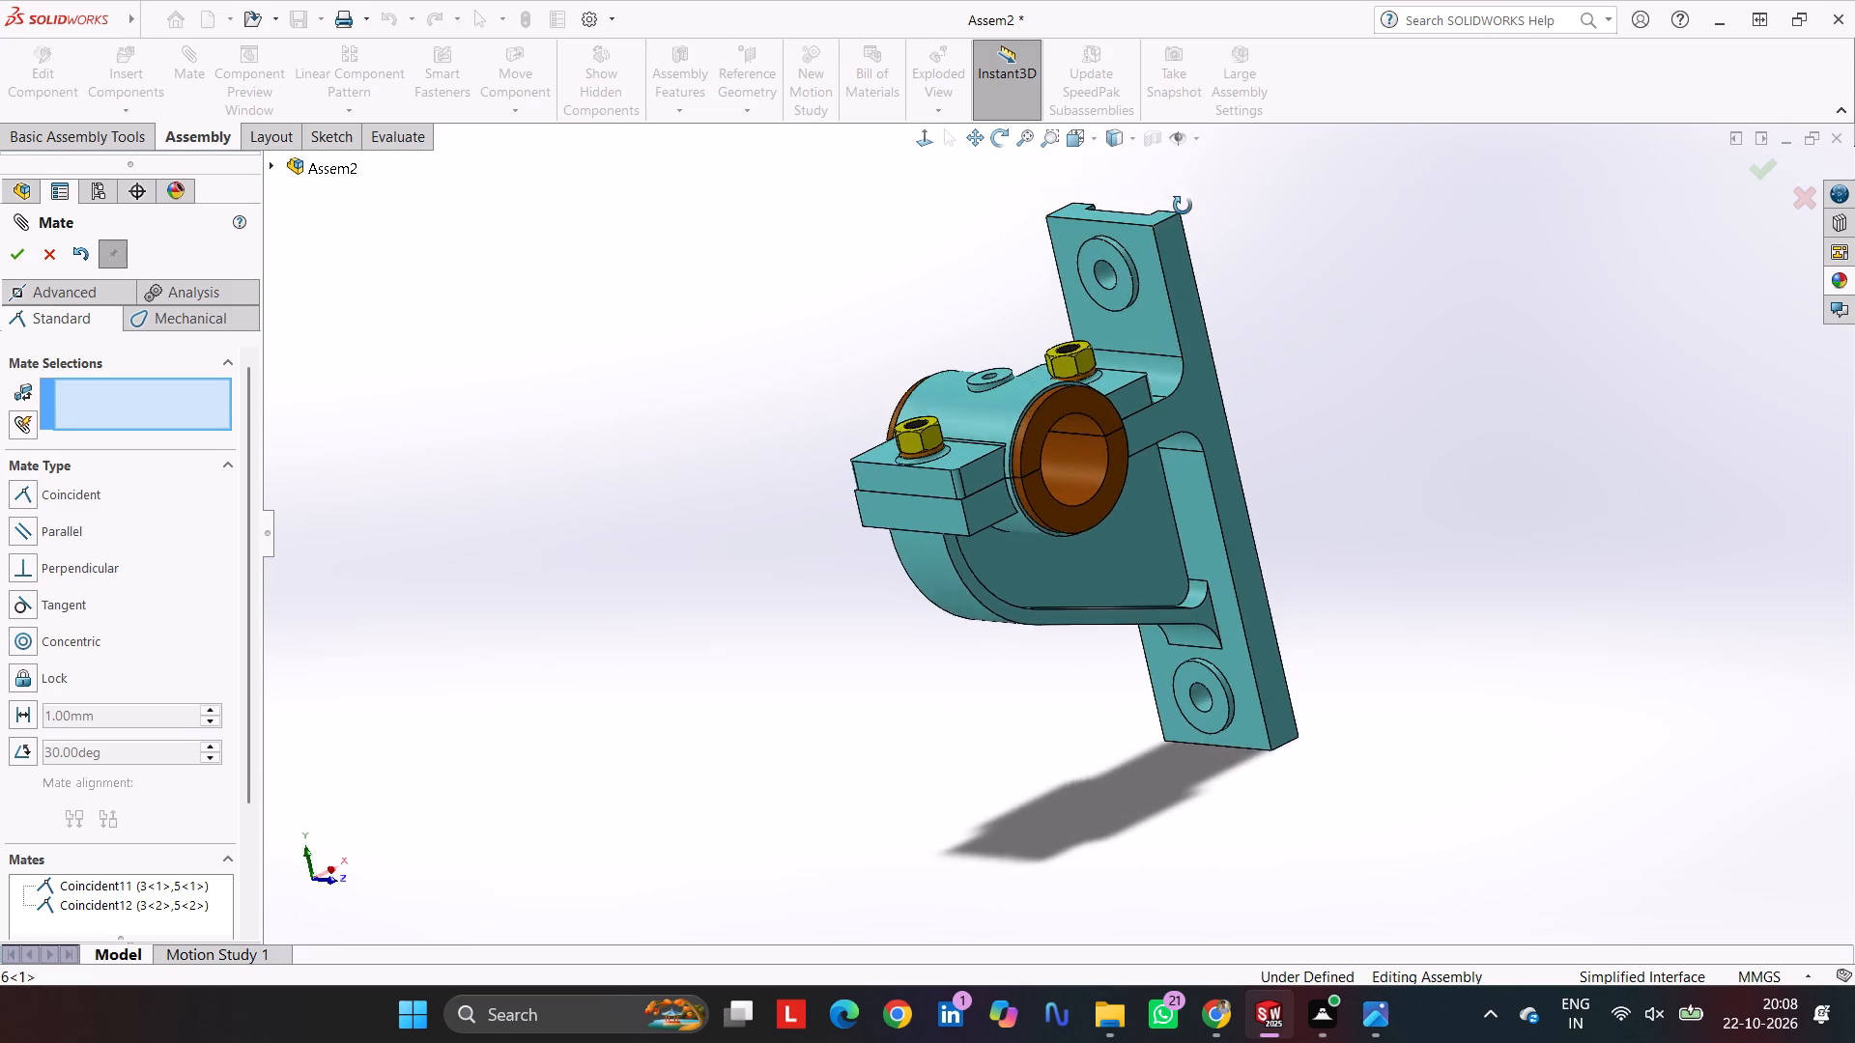
middle_click_drag(1183, 206, 1433, 103)
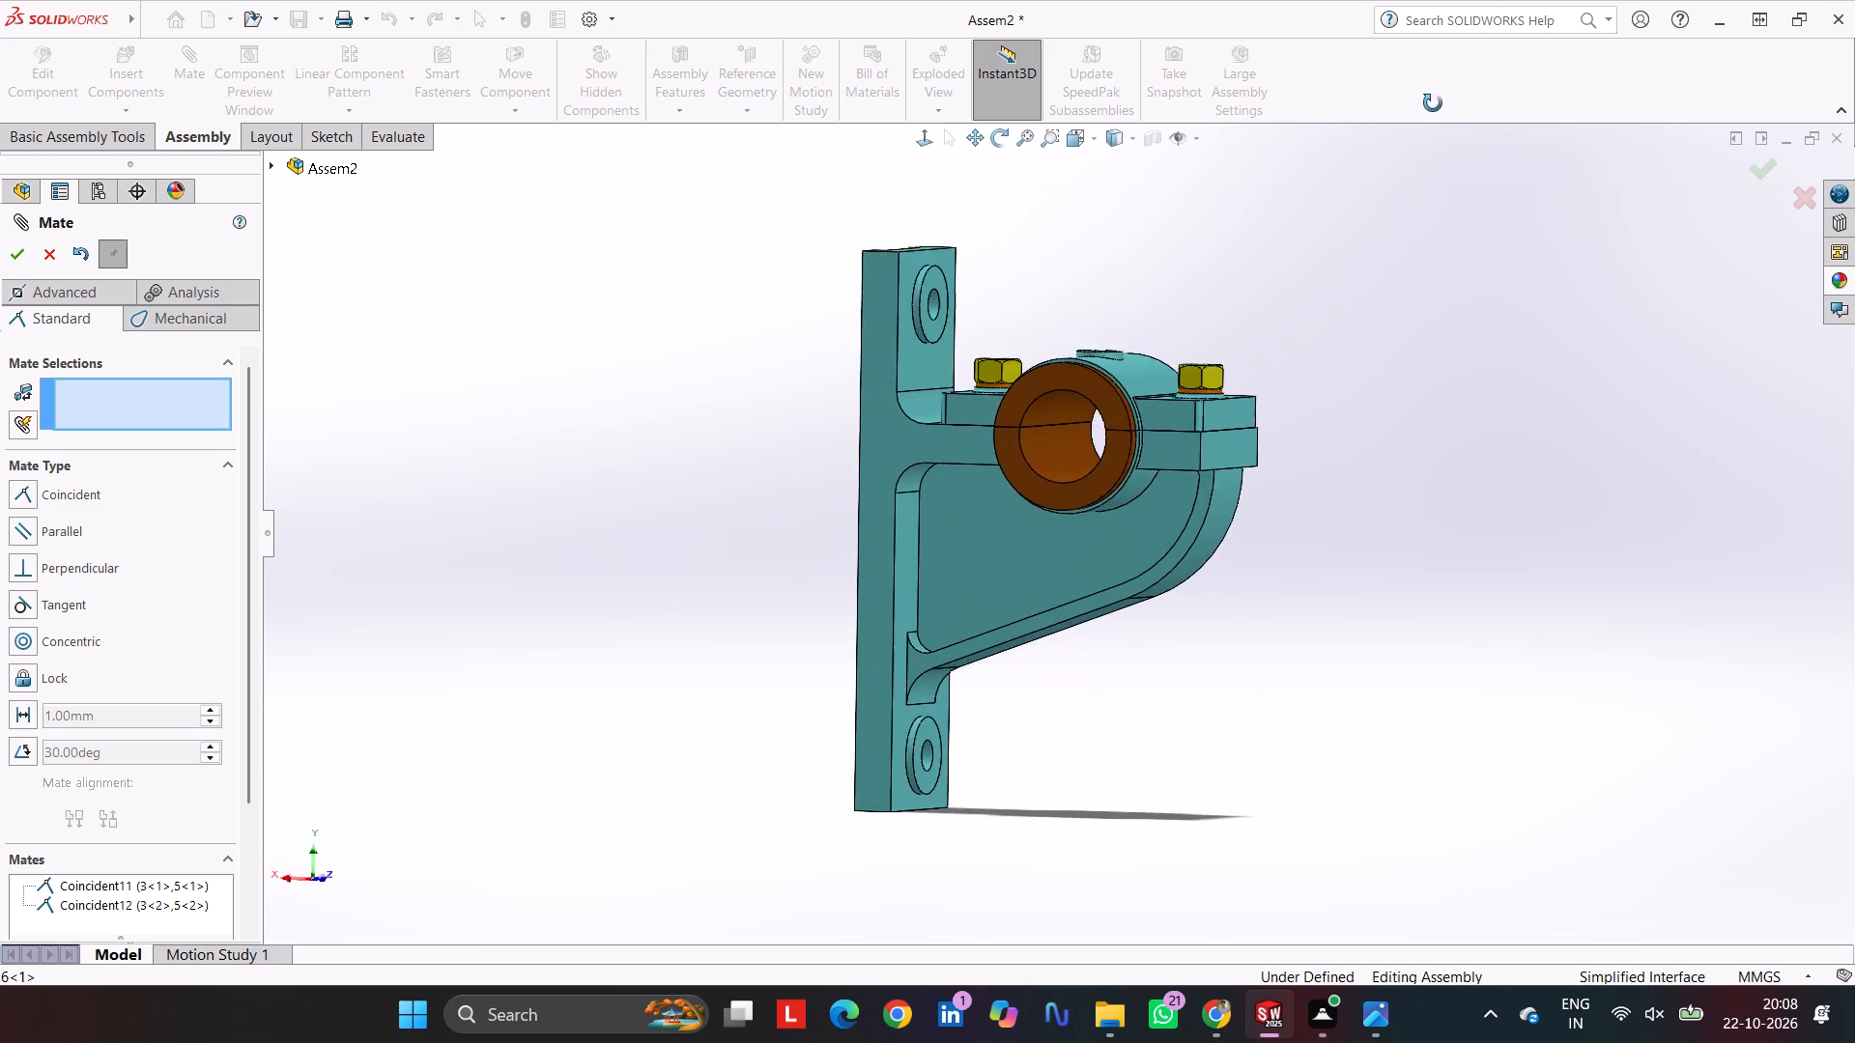
middle_click_drag(1433, 103, 1403, 219)
left_click(1380, 305)
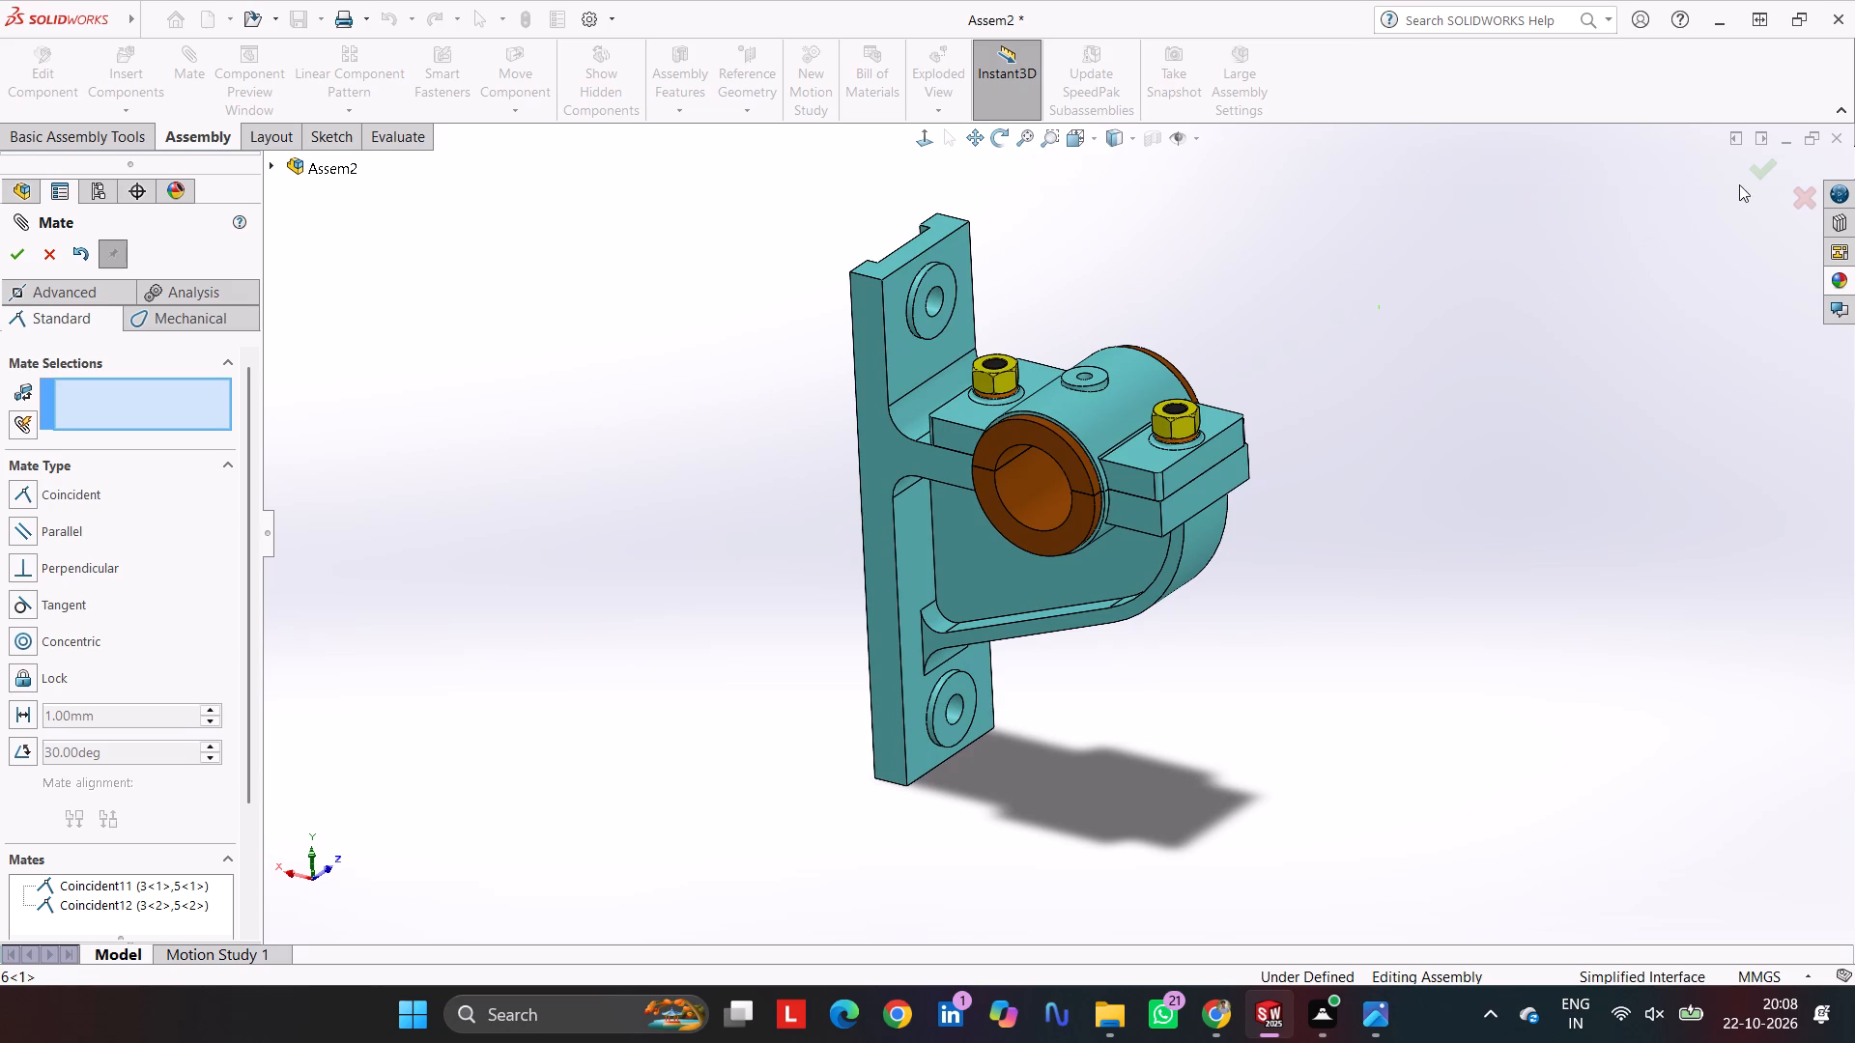
left_click(1753, 172)
left_click(1178, 410)
left_click(1416, 318)
left_click(1569, 301)
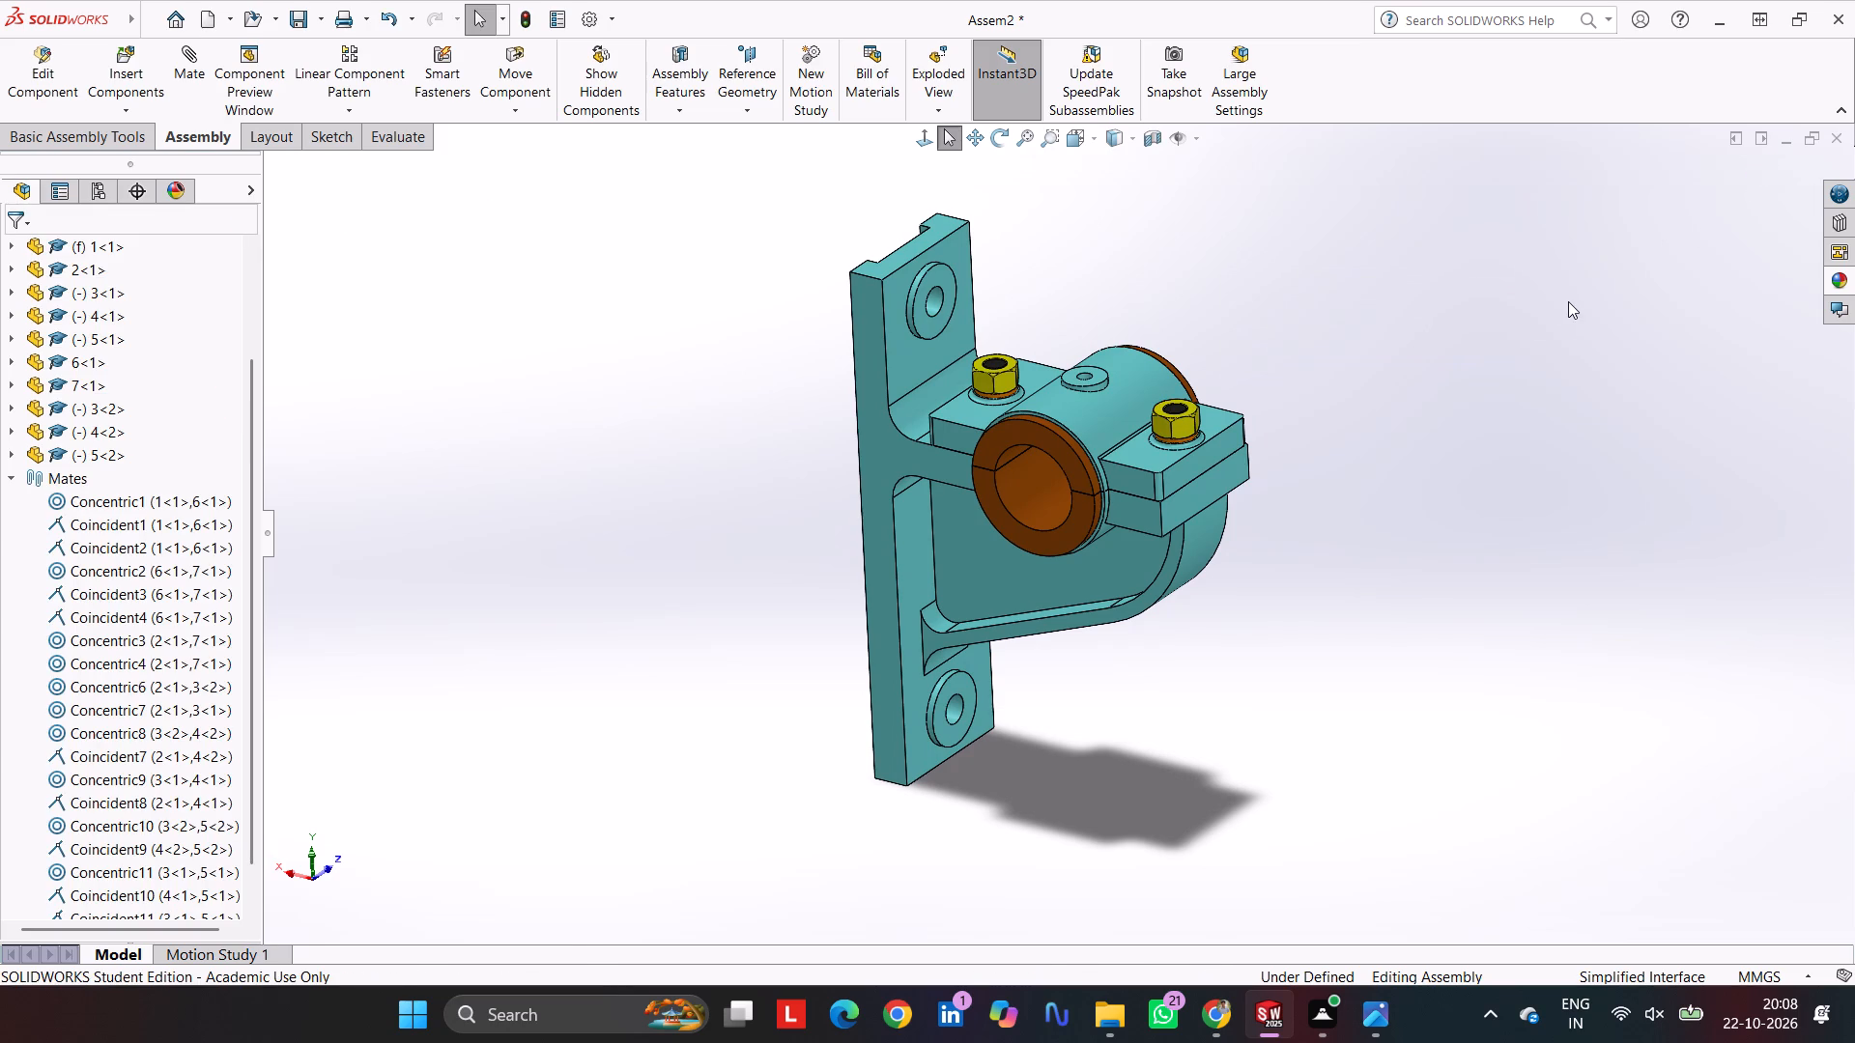
Save the assembly and its modified part as Pivot Chair Assembly in the Pivot Chair Assembly folder.
left_click(1476, 332)
key("ctrl+s")
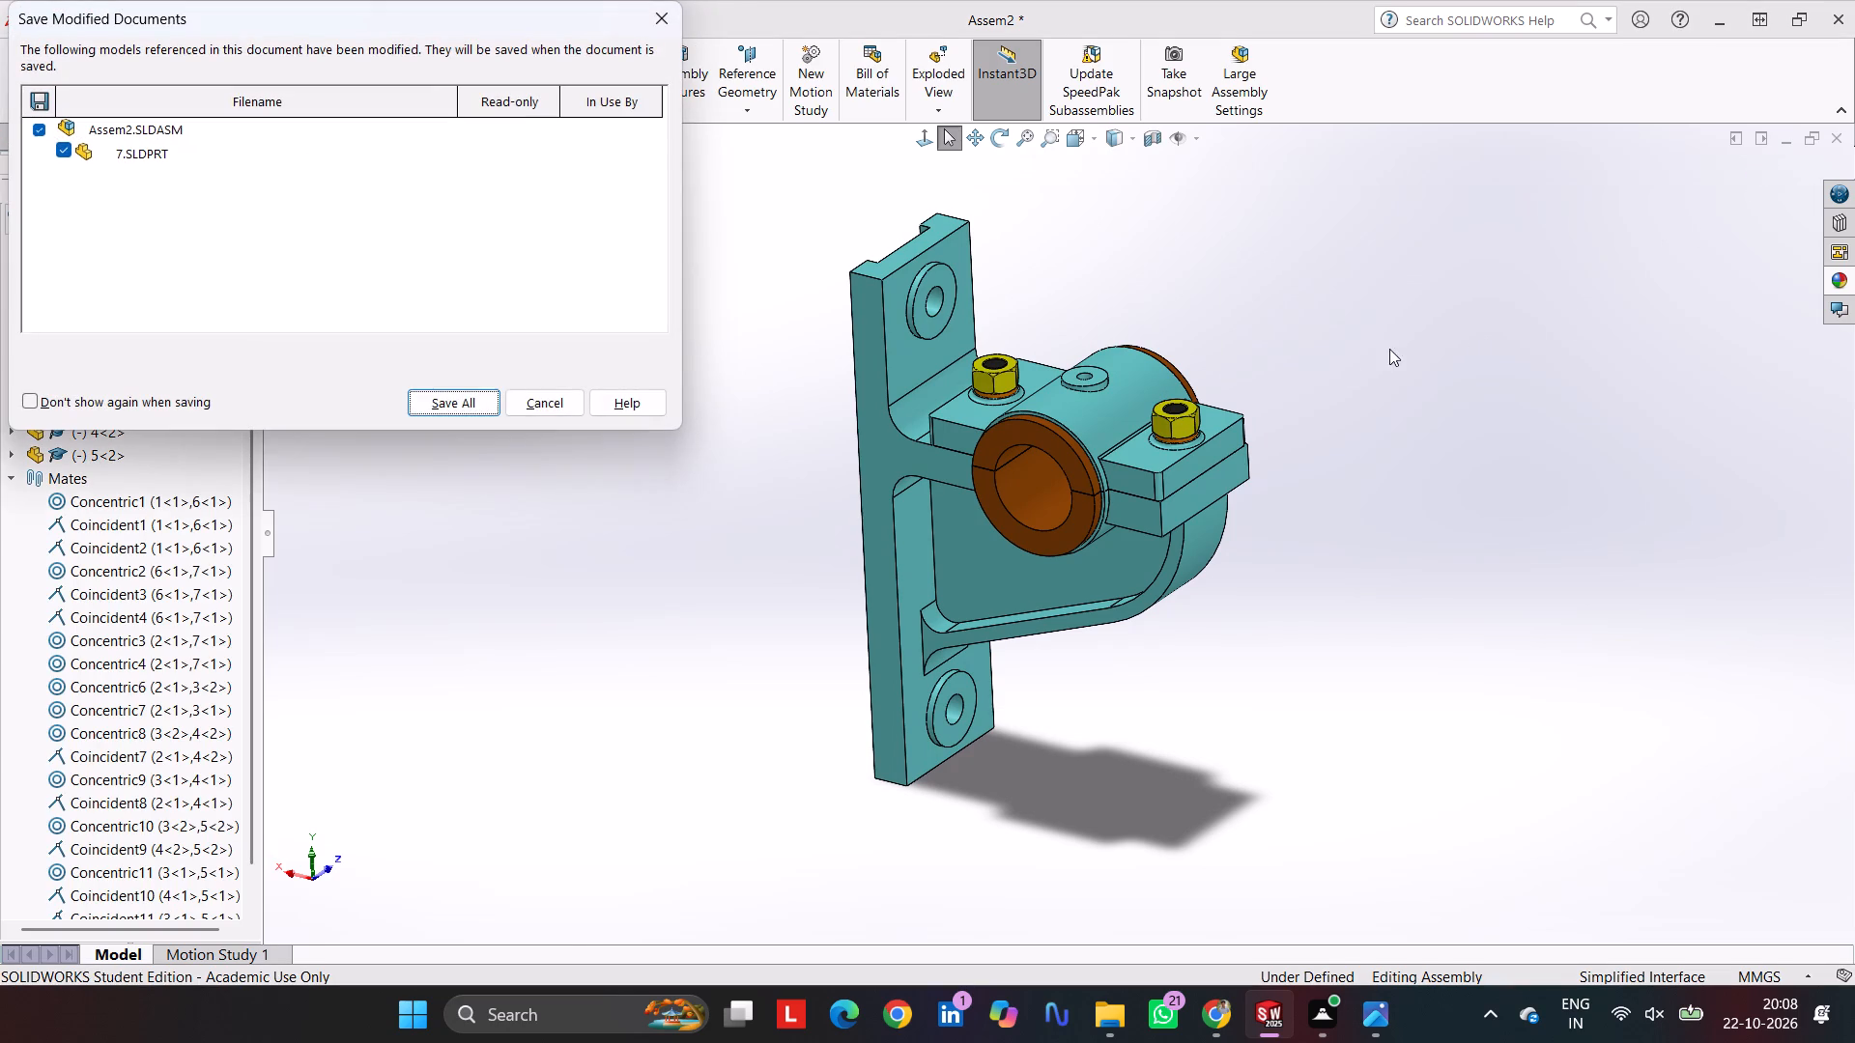
left_click(452, 406)
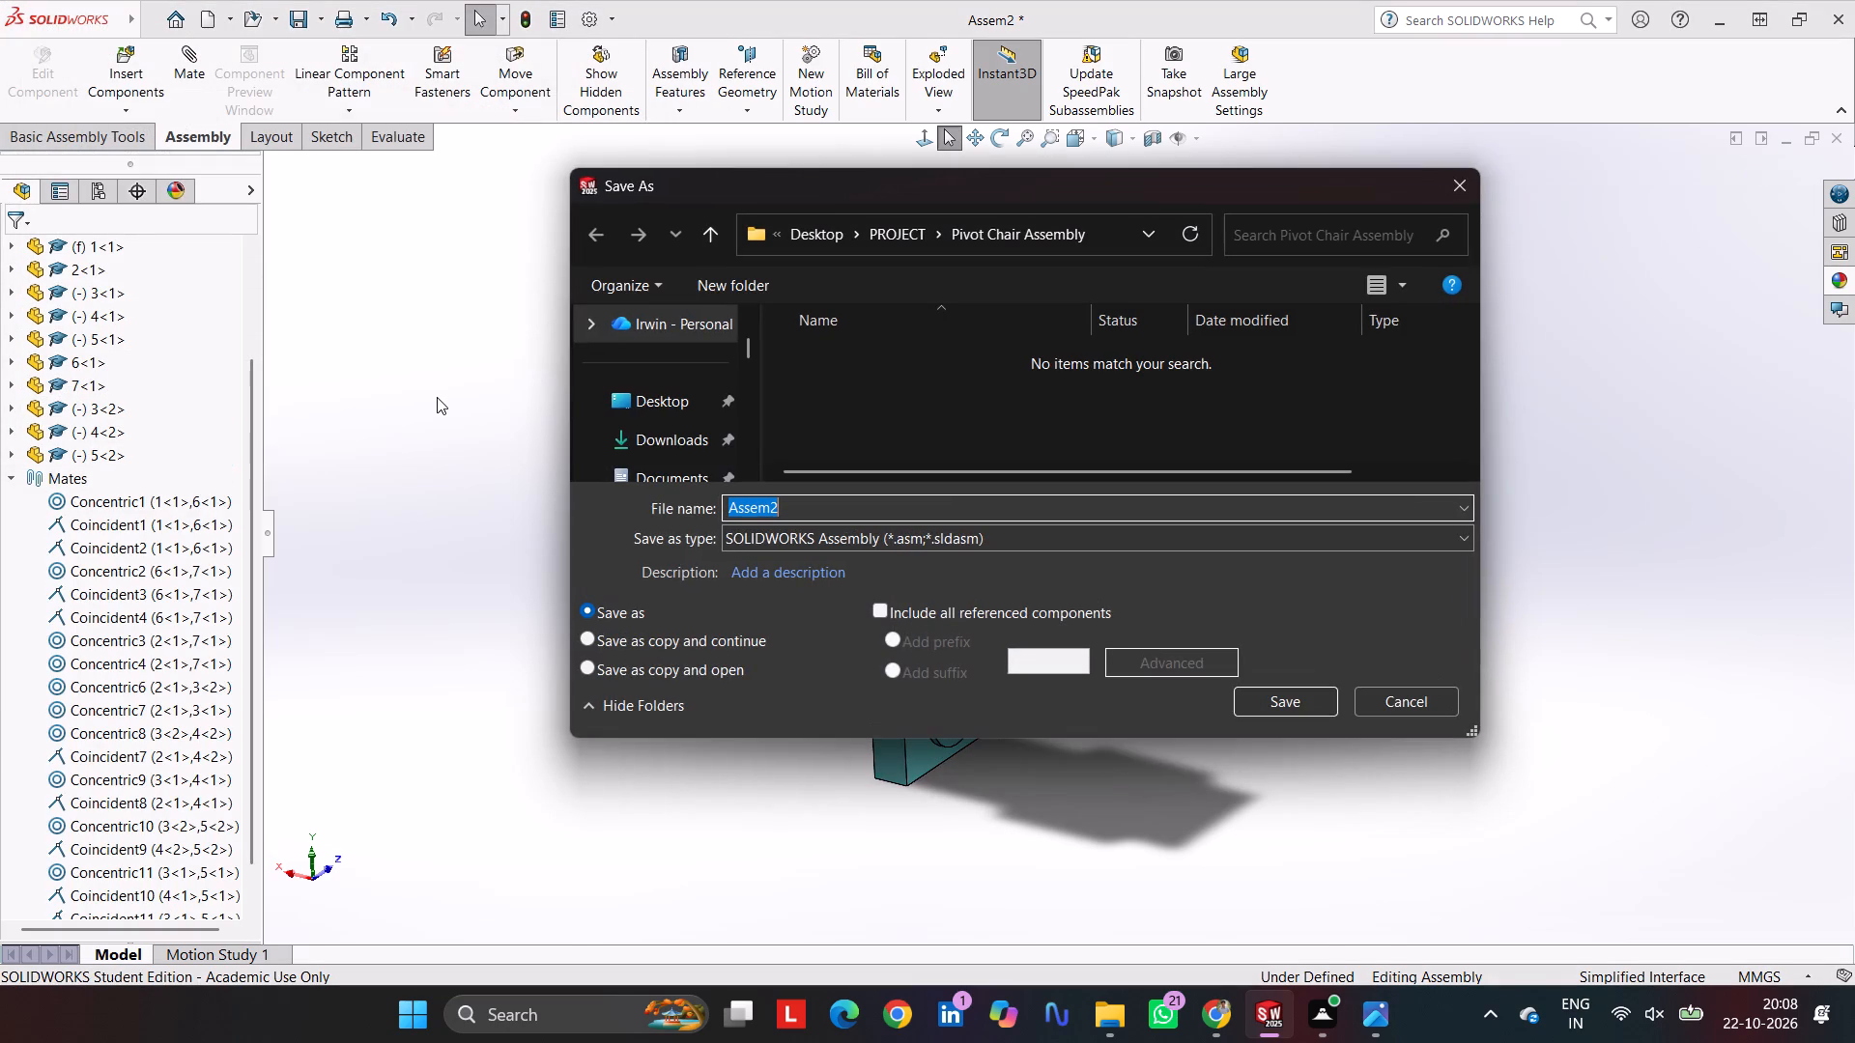
key("super+v")
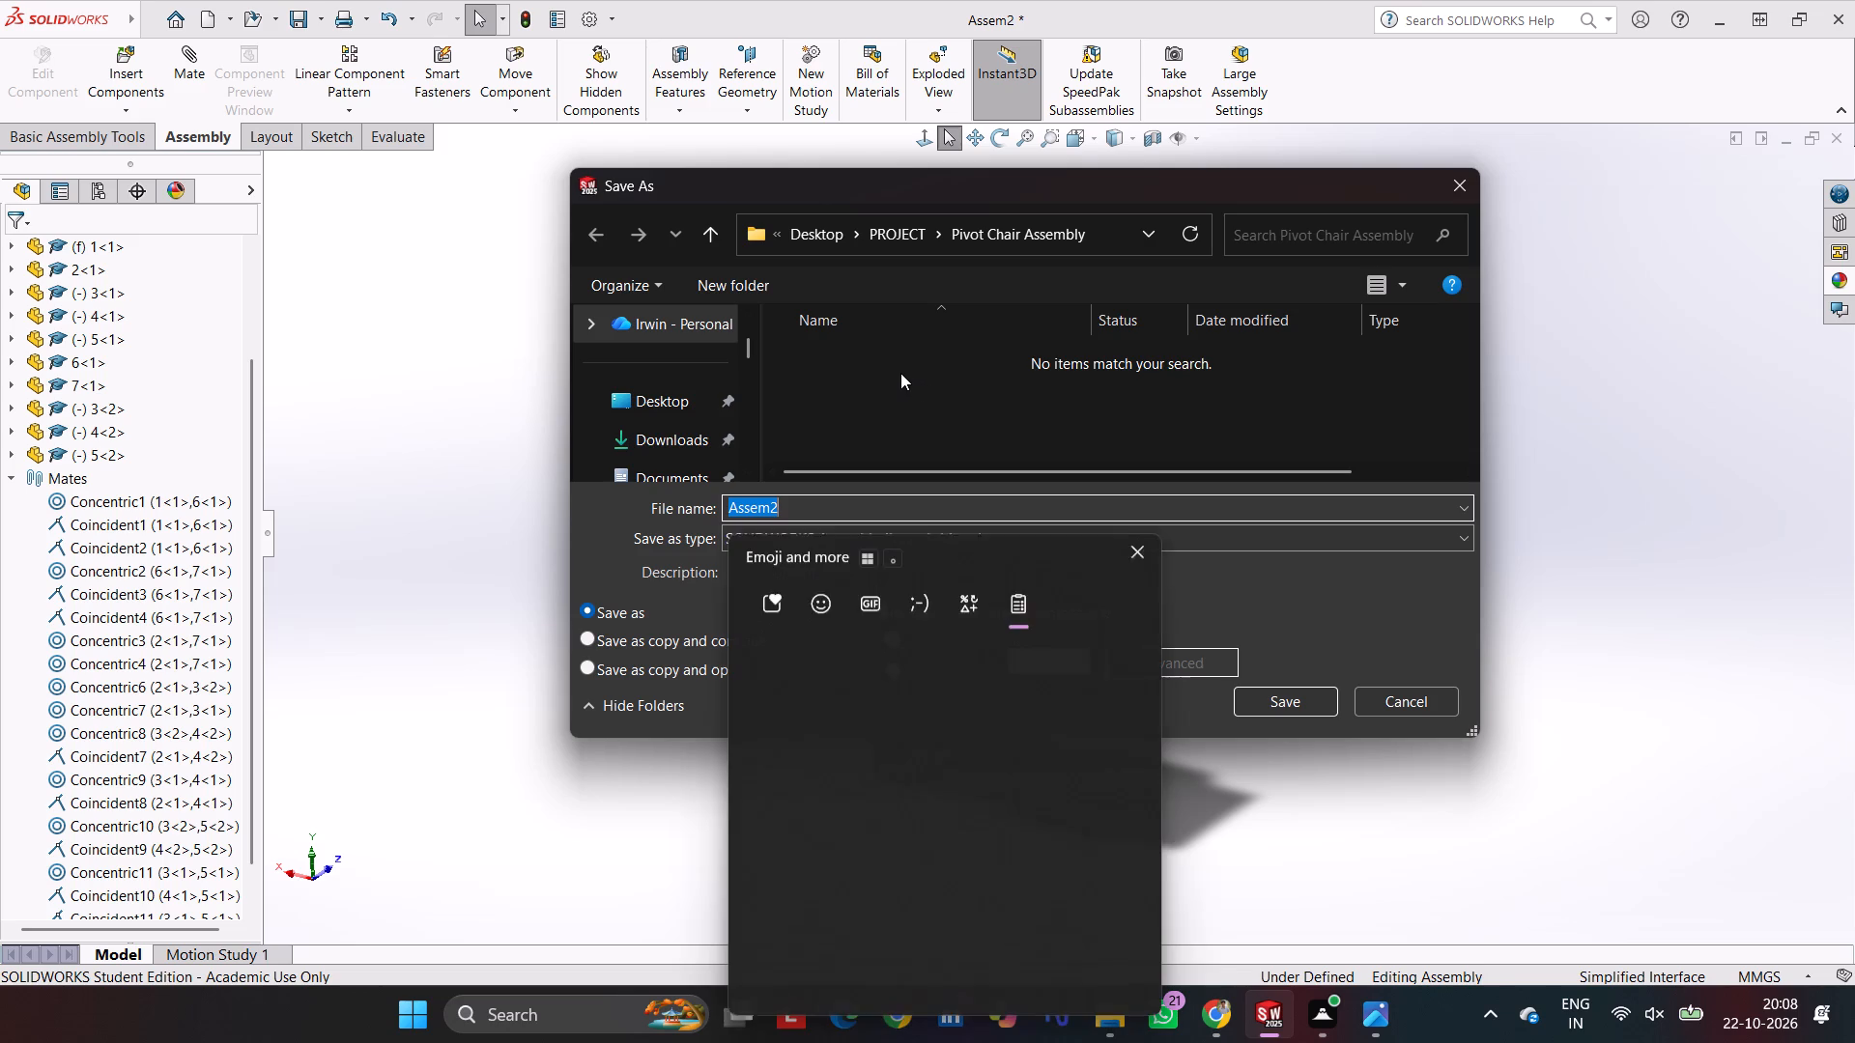
left_click(862, 832)
key("ctrl+v")
left_click(1289, 702)
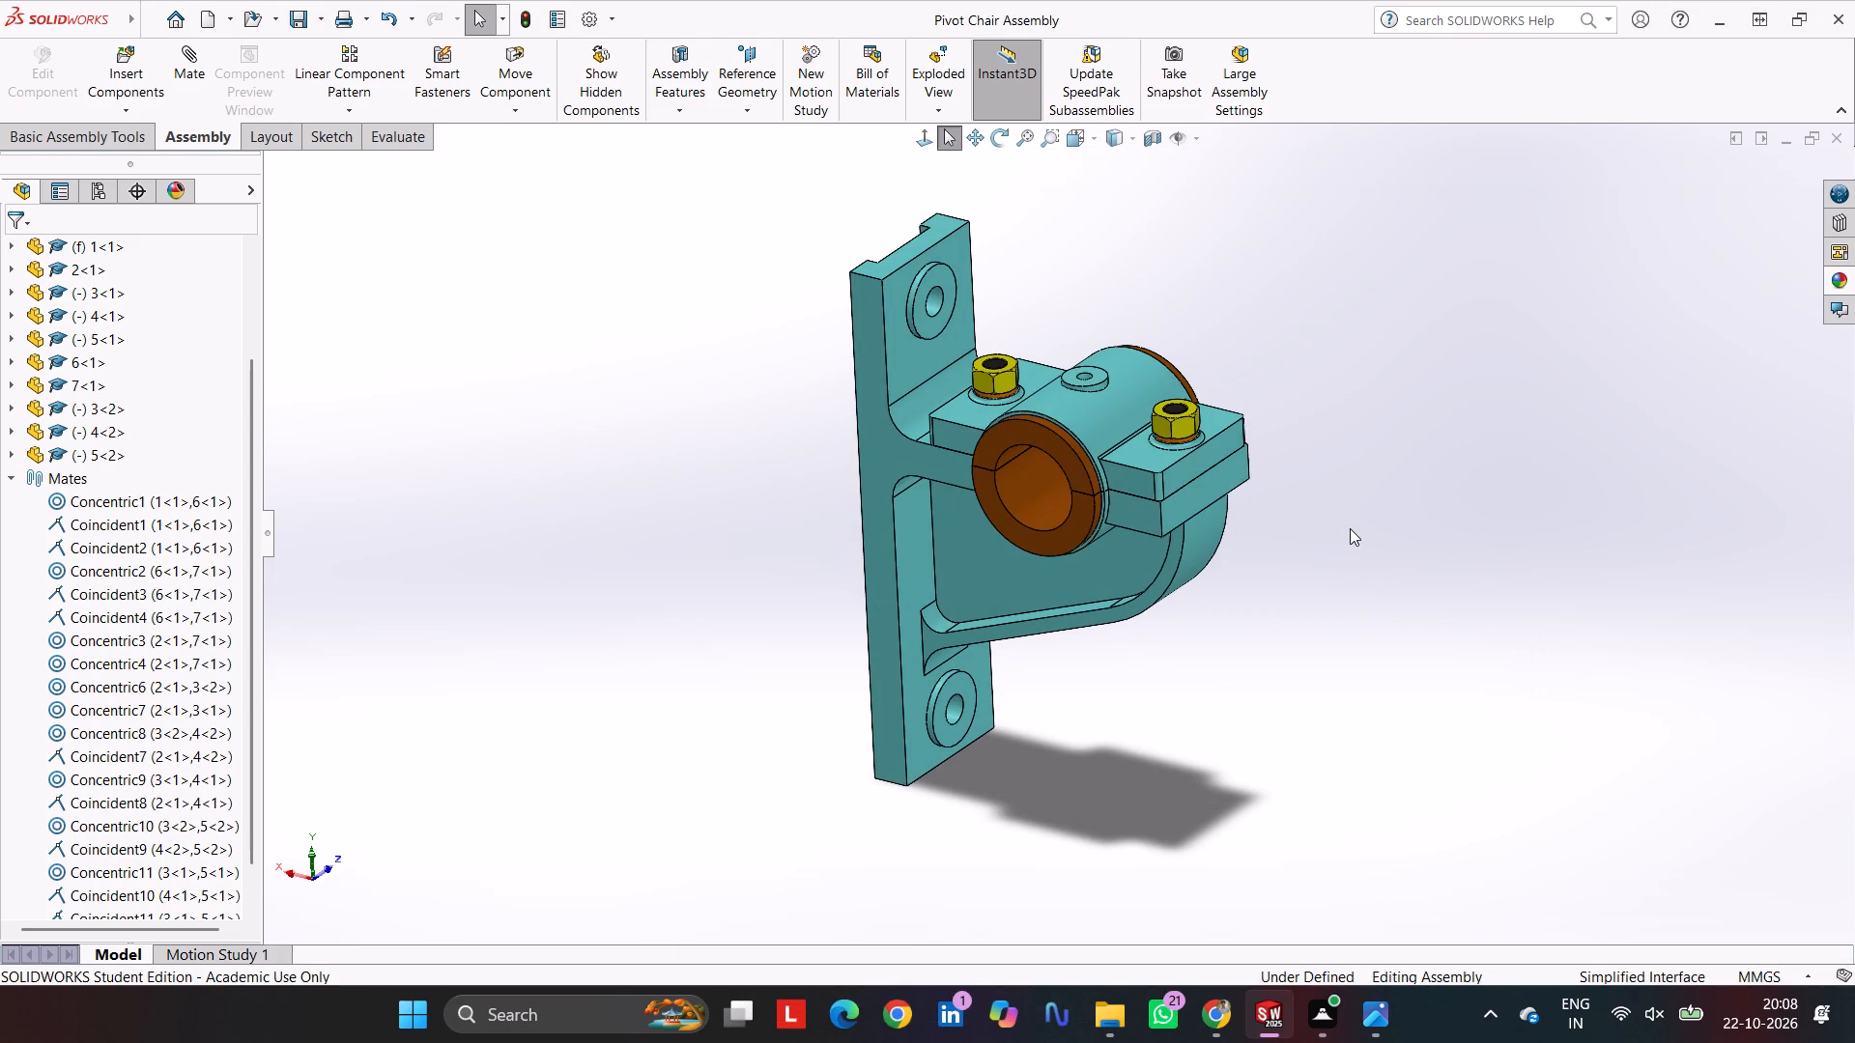
Set the paper size to A4 in the page setup for printing the assembly.
key("ctrl+p")
left_click(1128, 306)
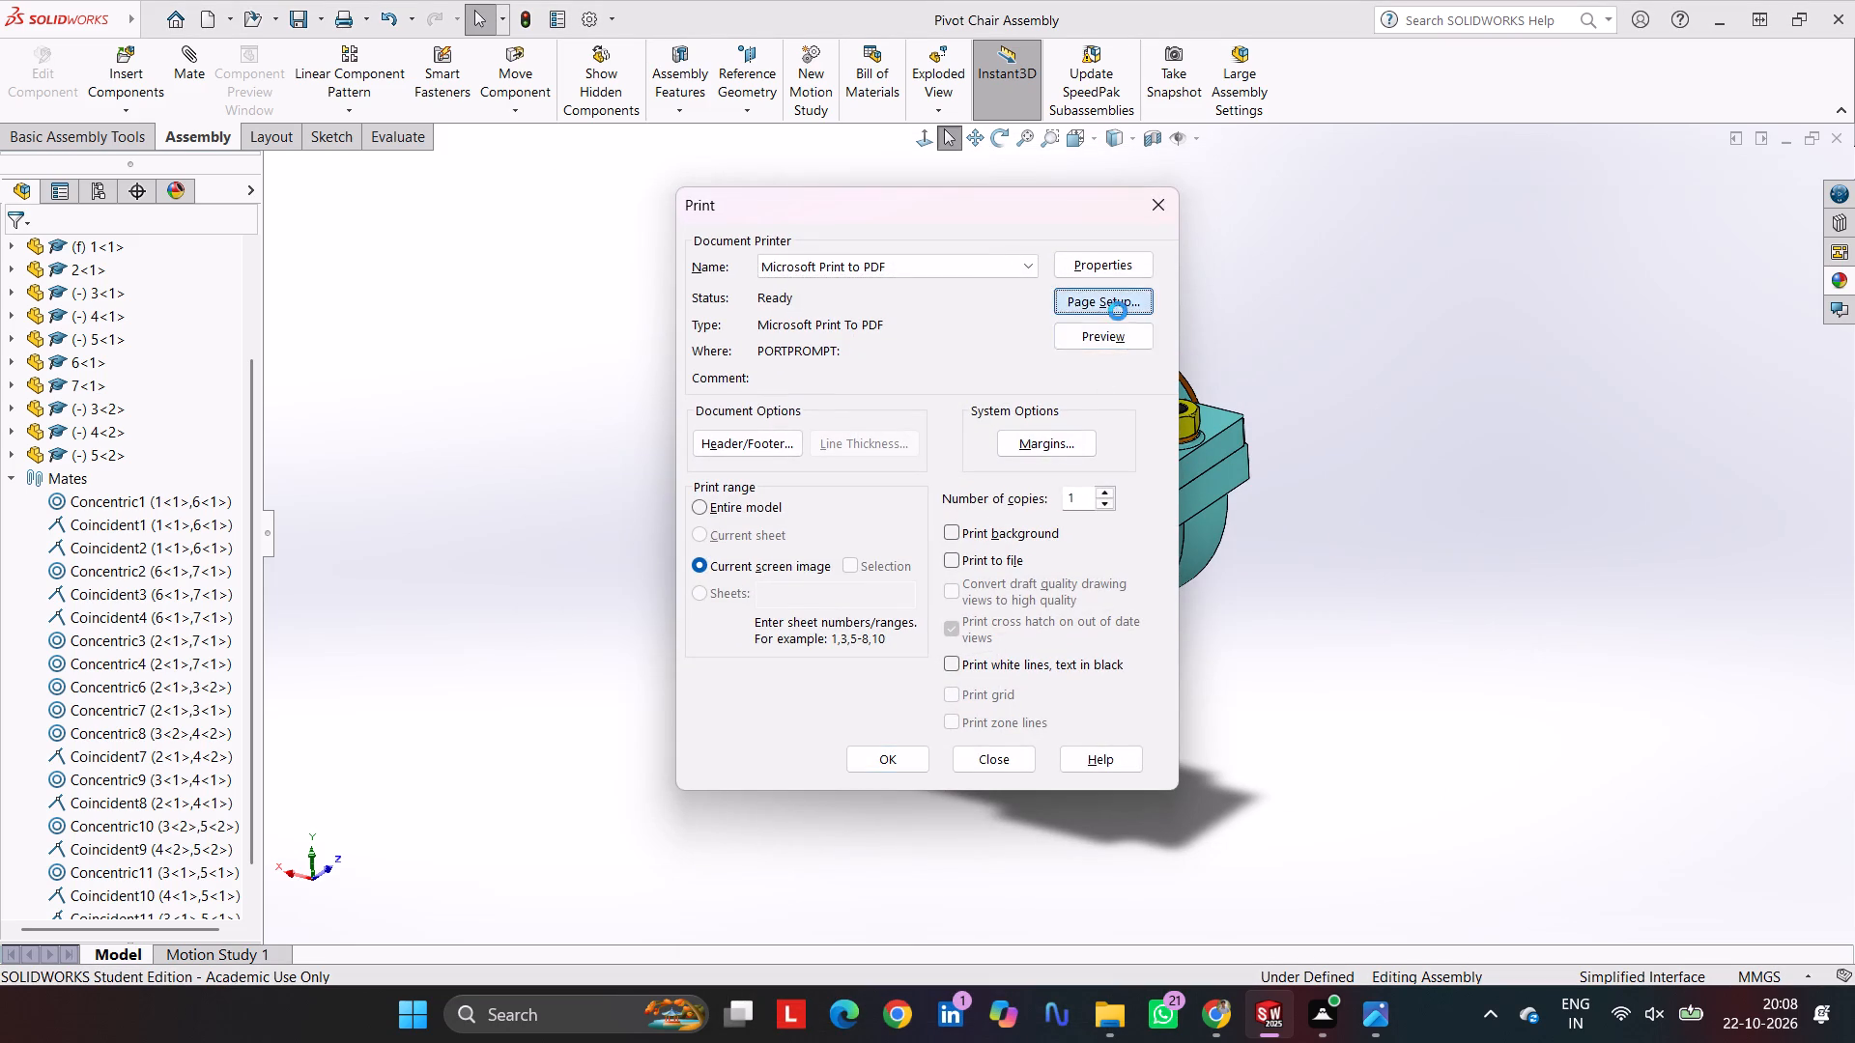
left_click(871, 573)
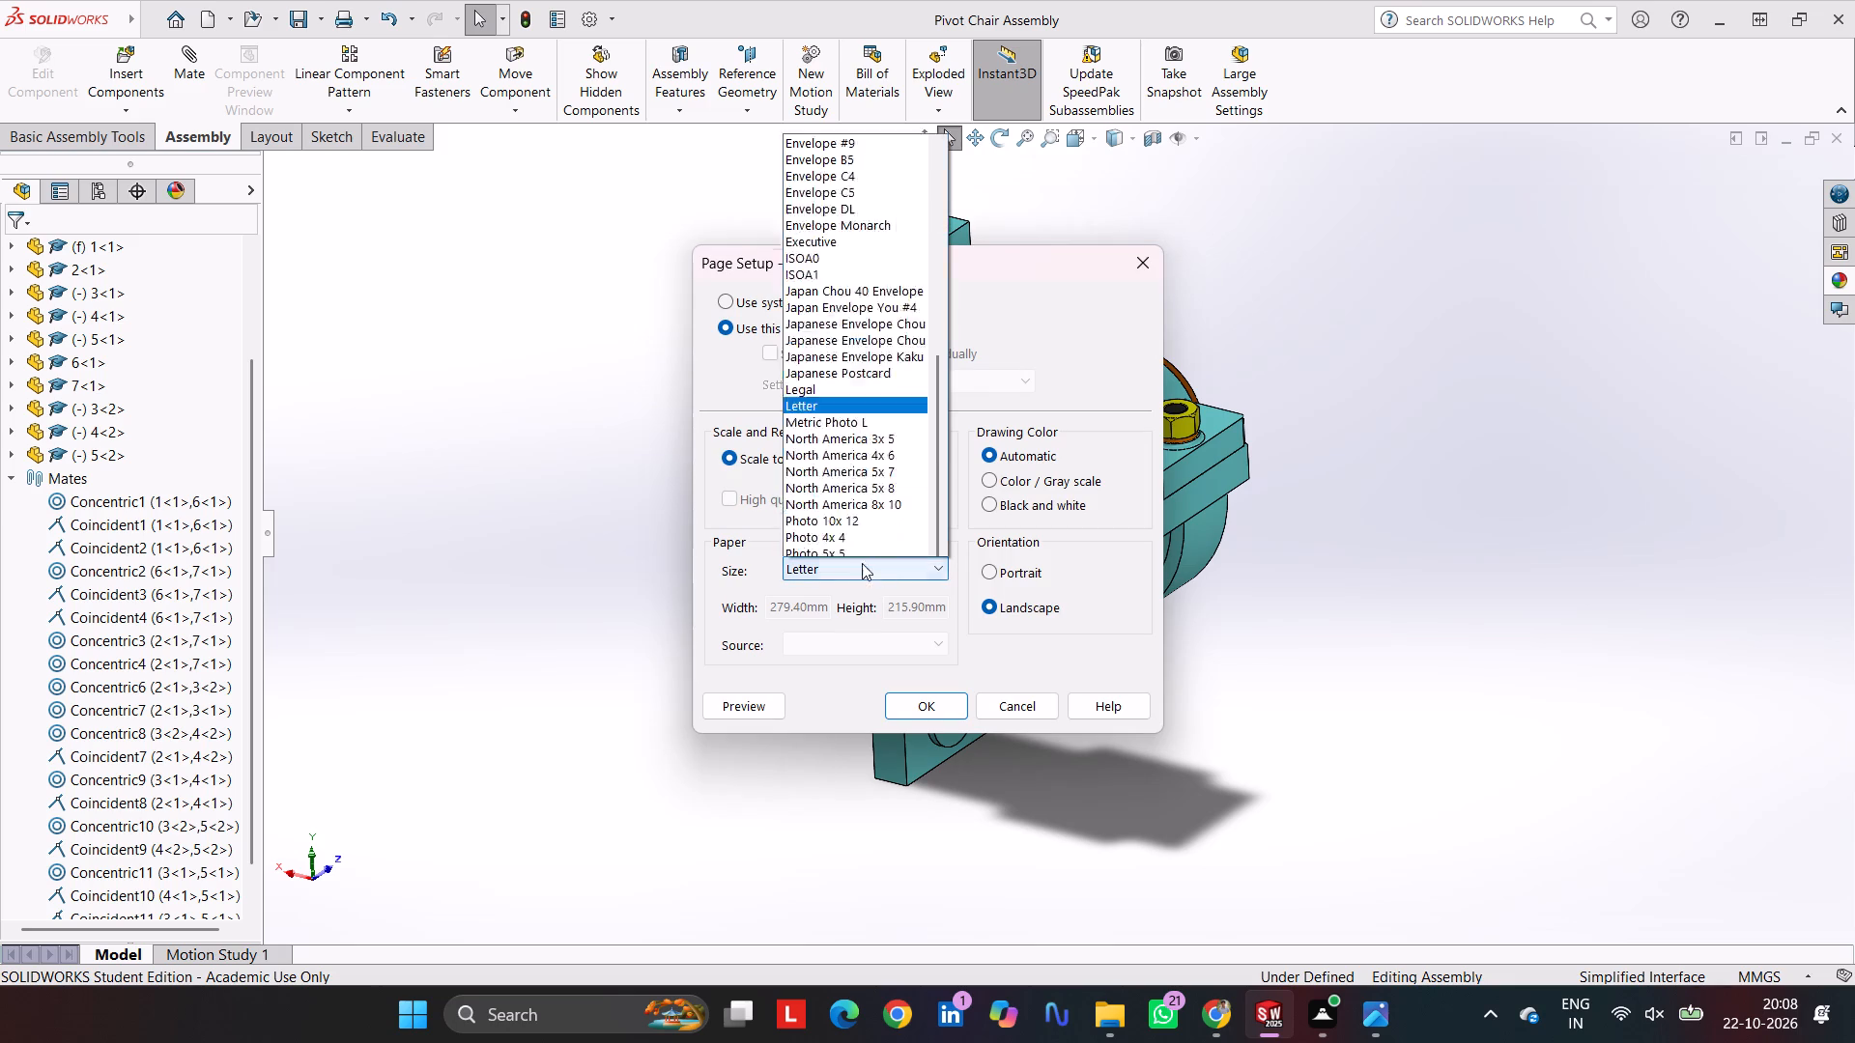
scroll(830, 364, "up", 18)
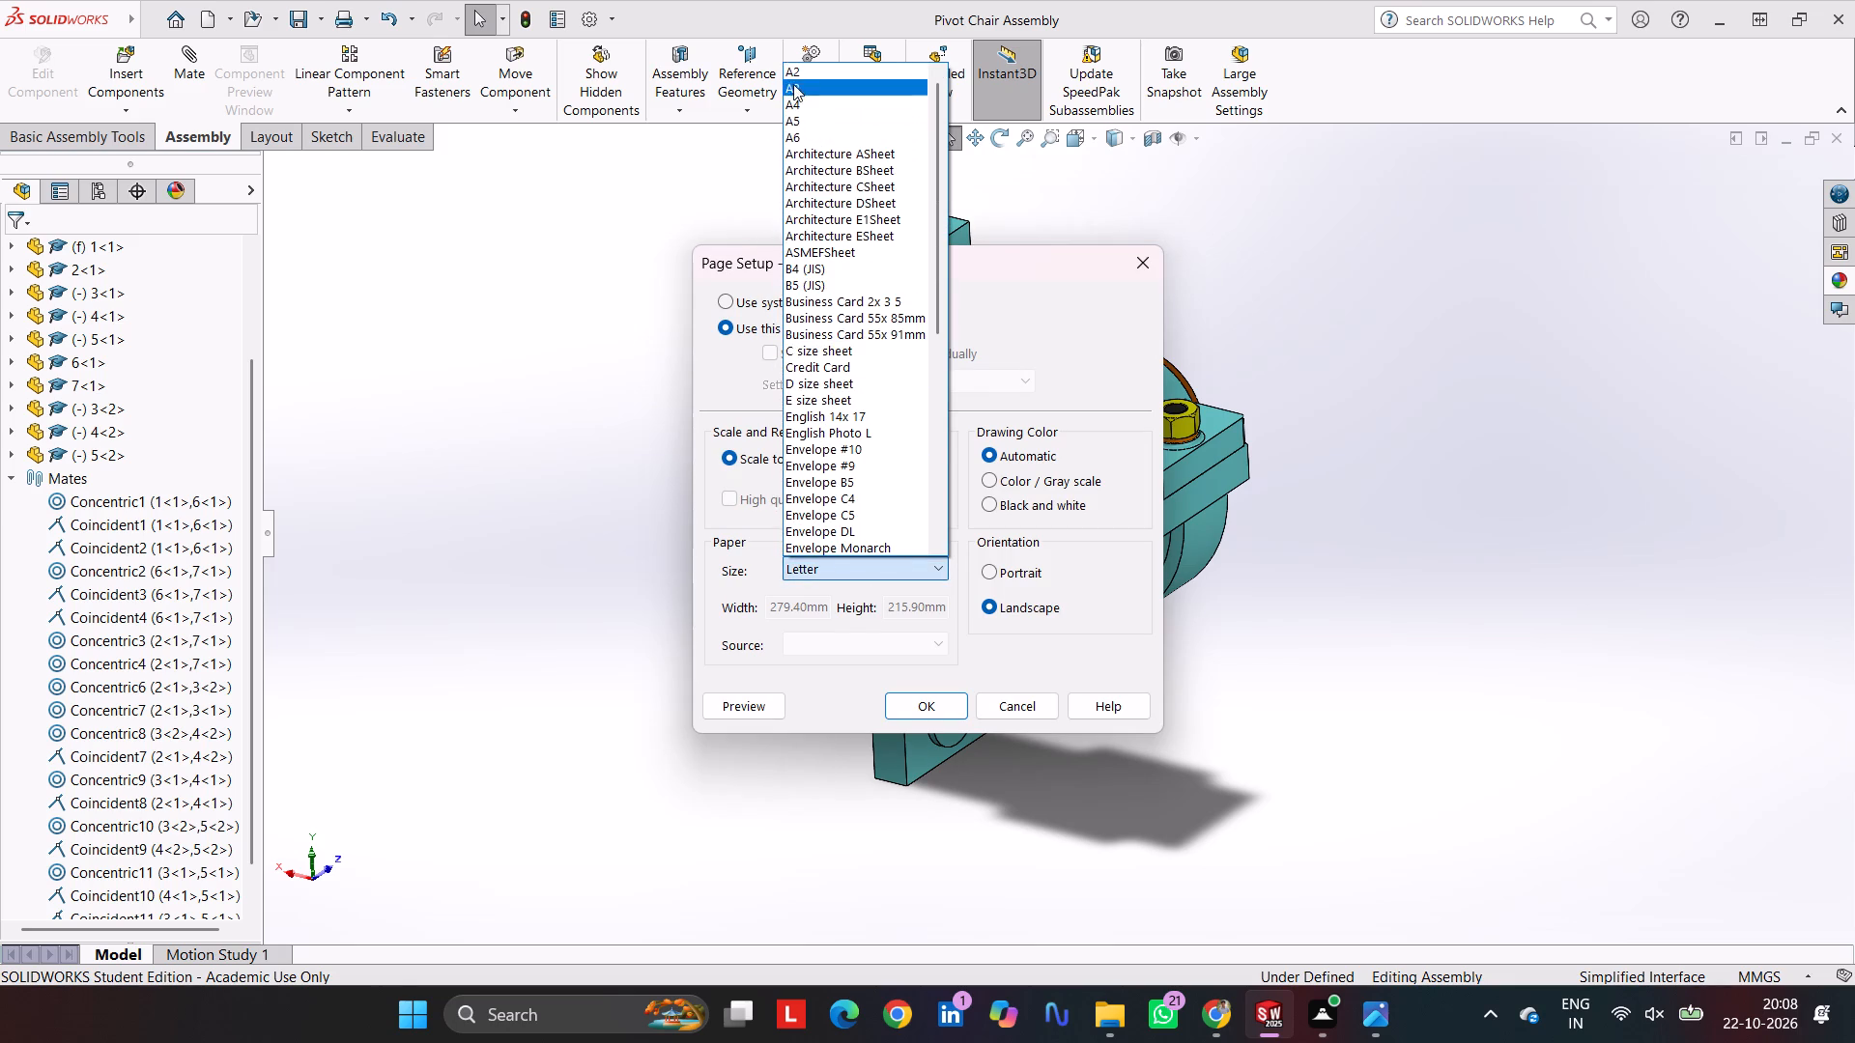
left_click(811, 113)
left_click(920, 571)
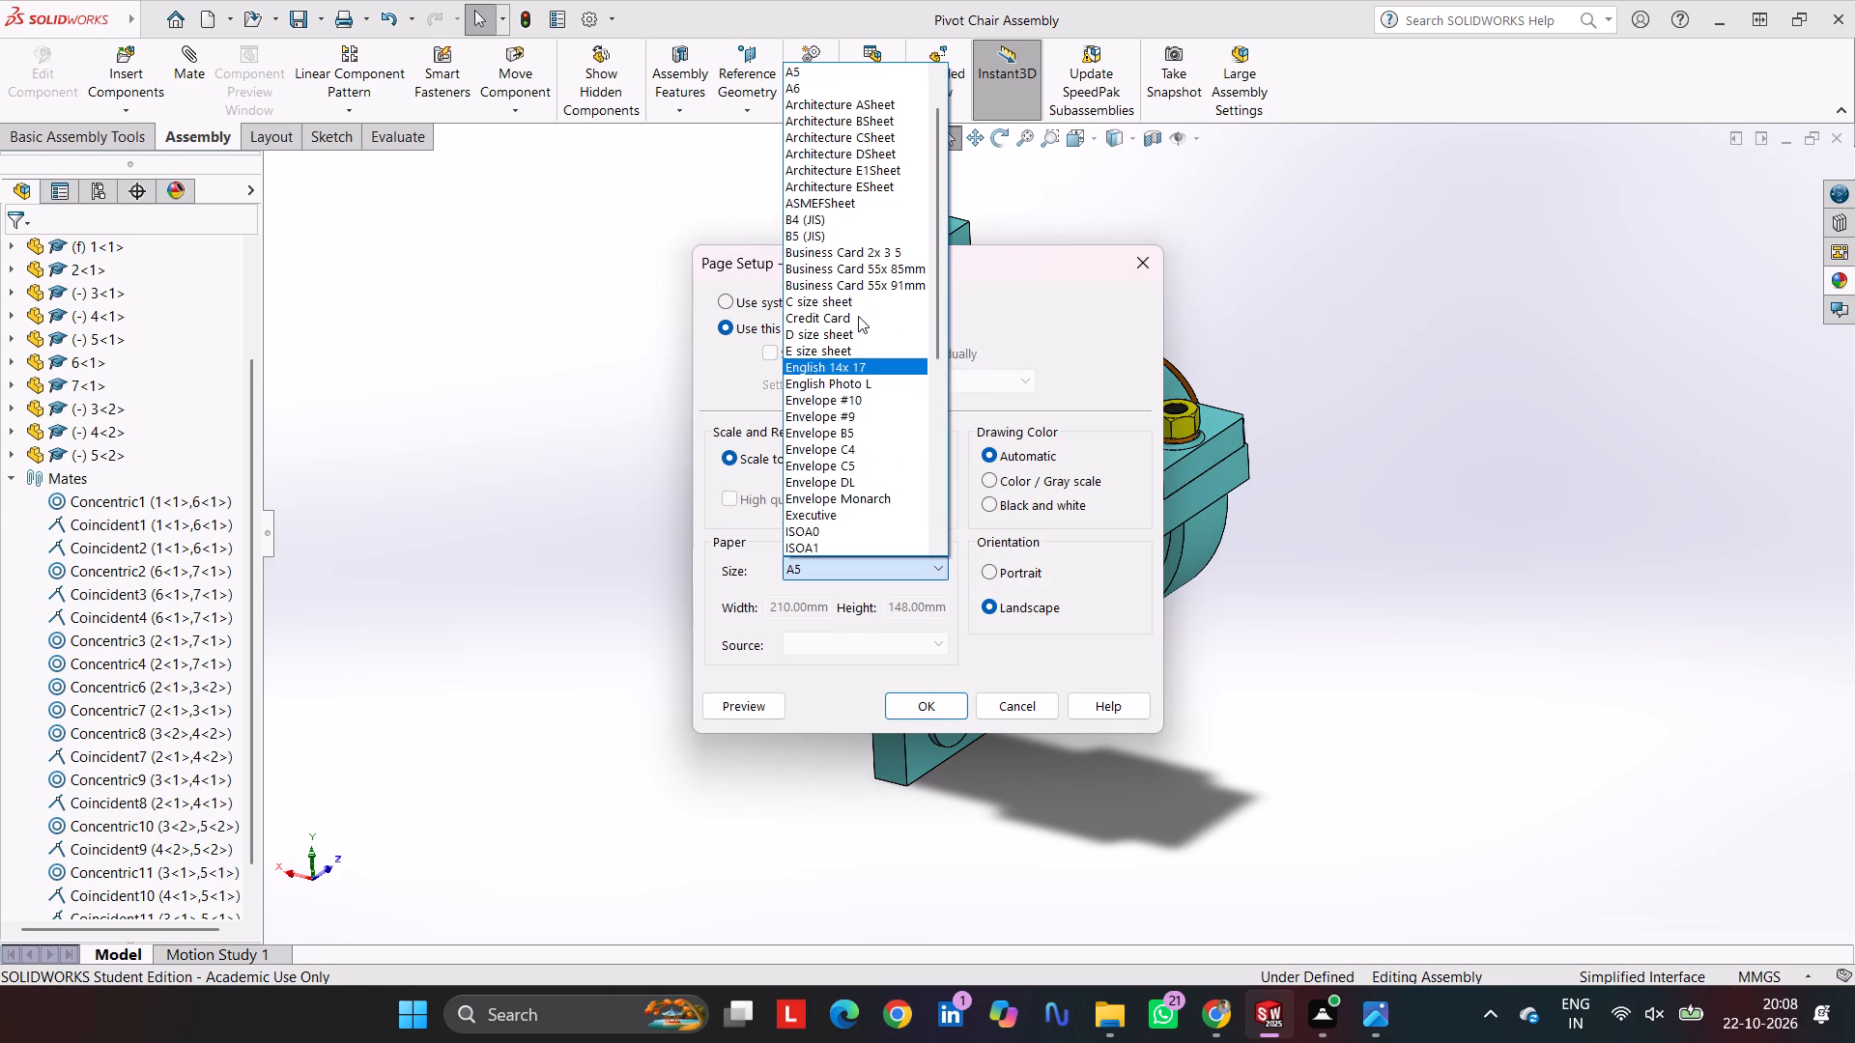
scroll(856, 302, "up", 6)
left_click(852, 101)
left_click(922, 698)
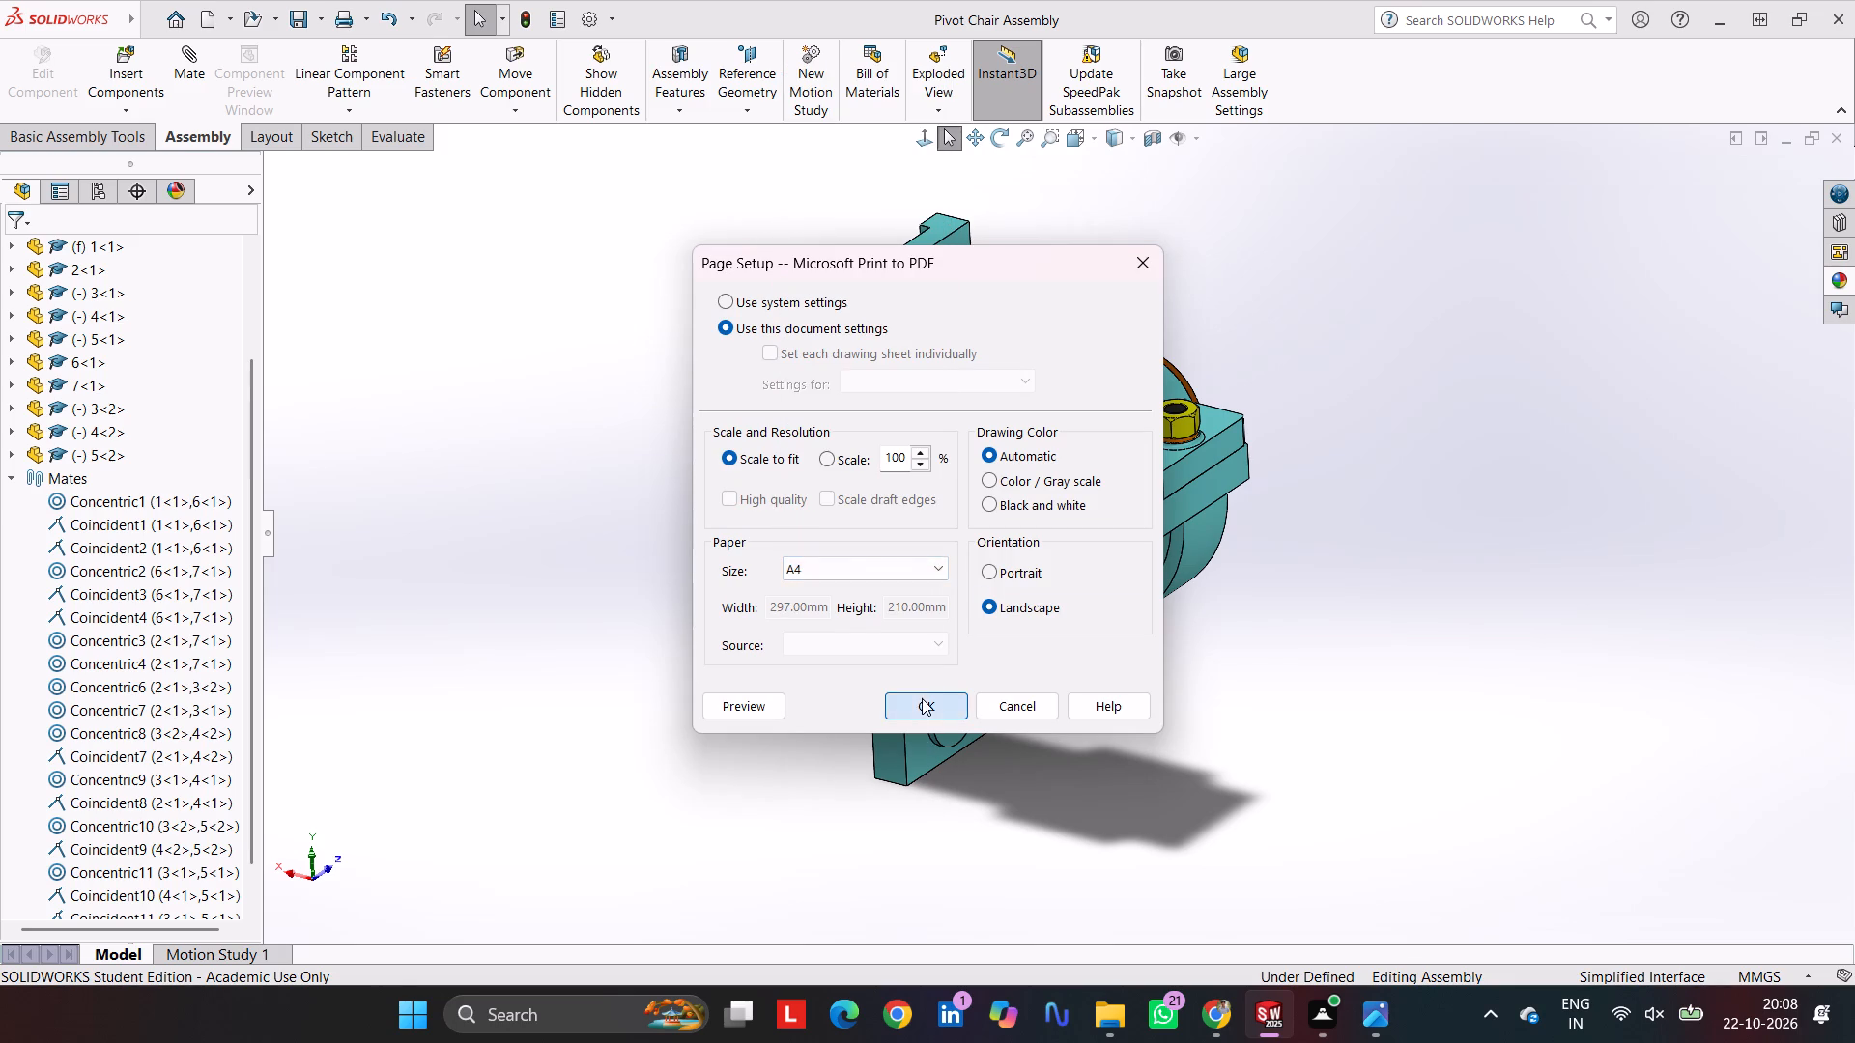
Print the current assembly view to a PDF named Pivot Chair Assembly in the project folder.
left_click(906, 746)
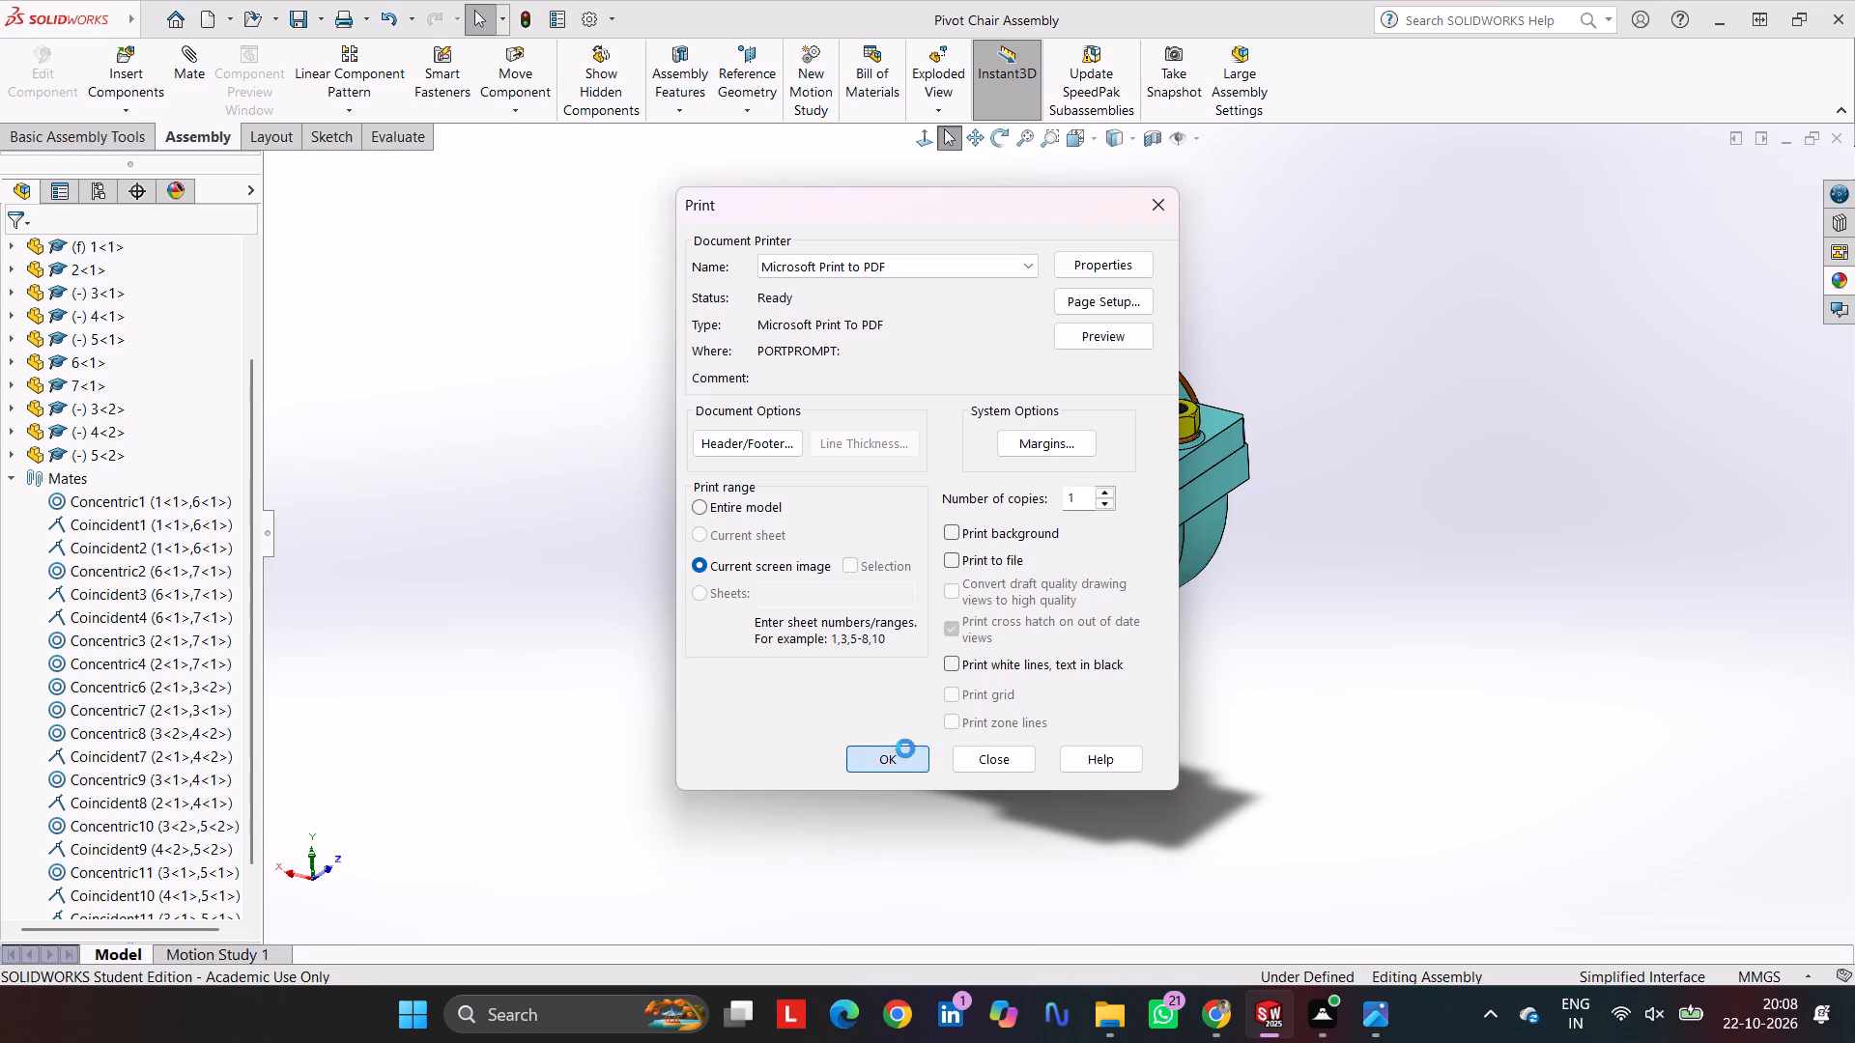
scroll(1154, 462, "down", 5)
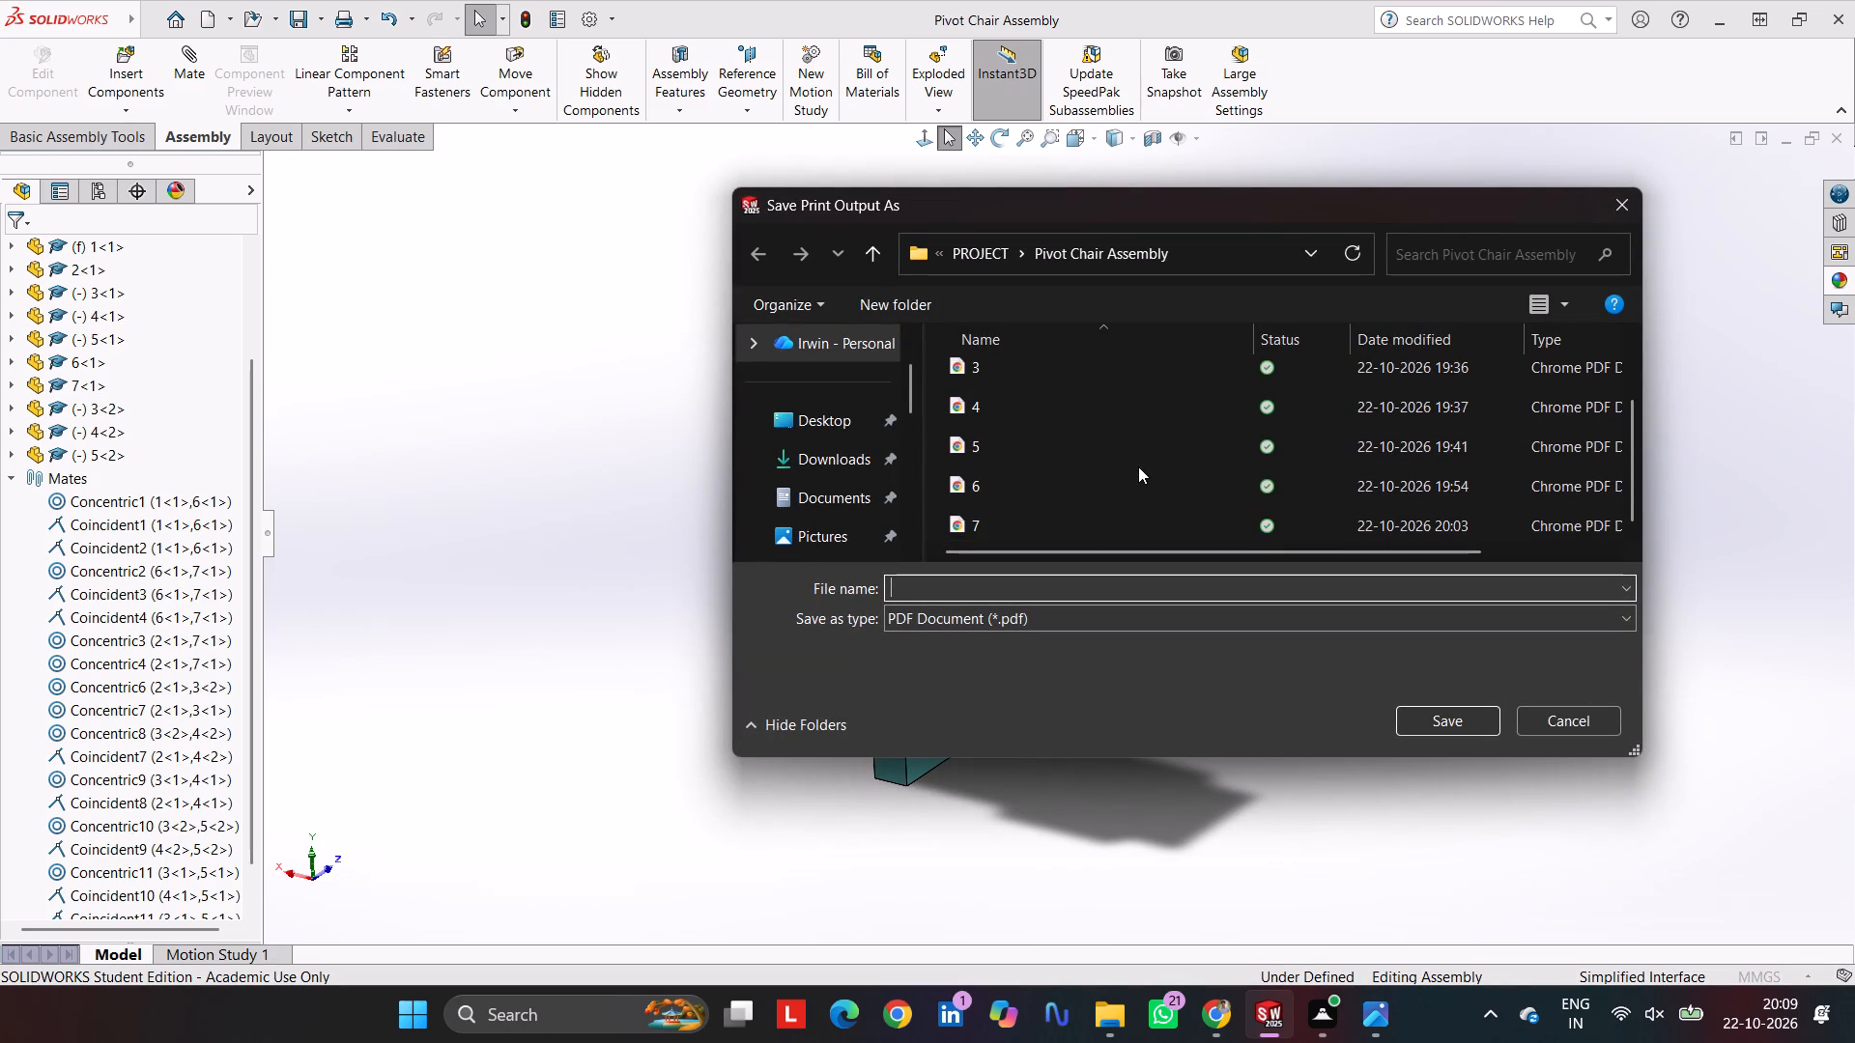
key("super+v")
left_click(1129, 416)
key("ctrl+v")
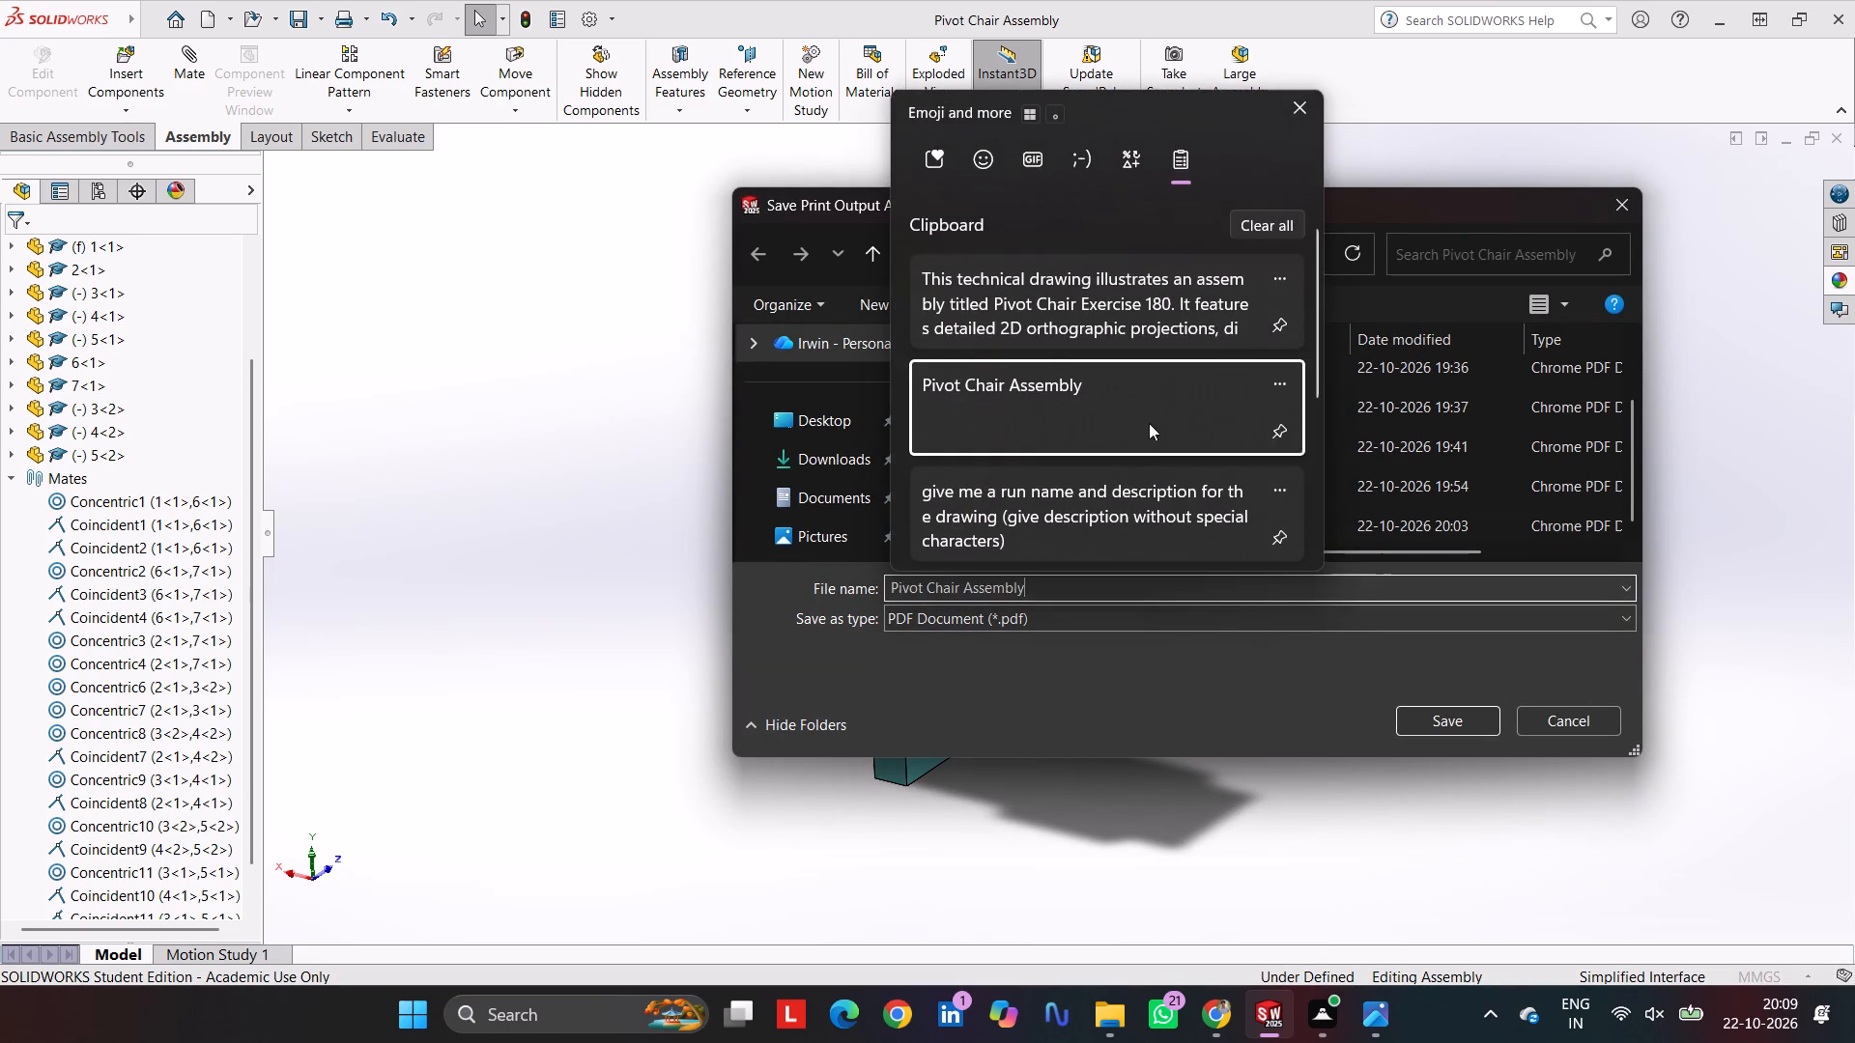
left_click(1436, 733)
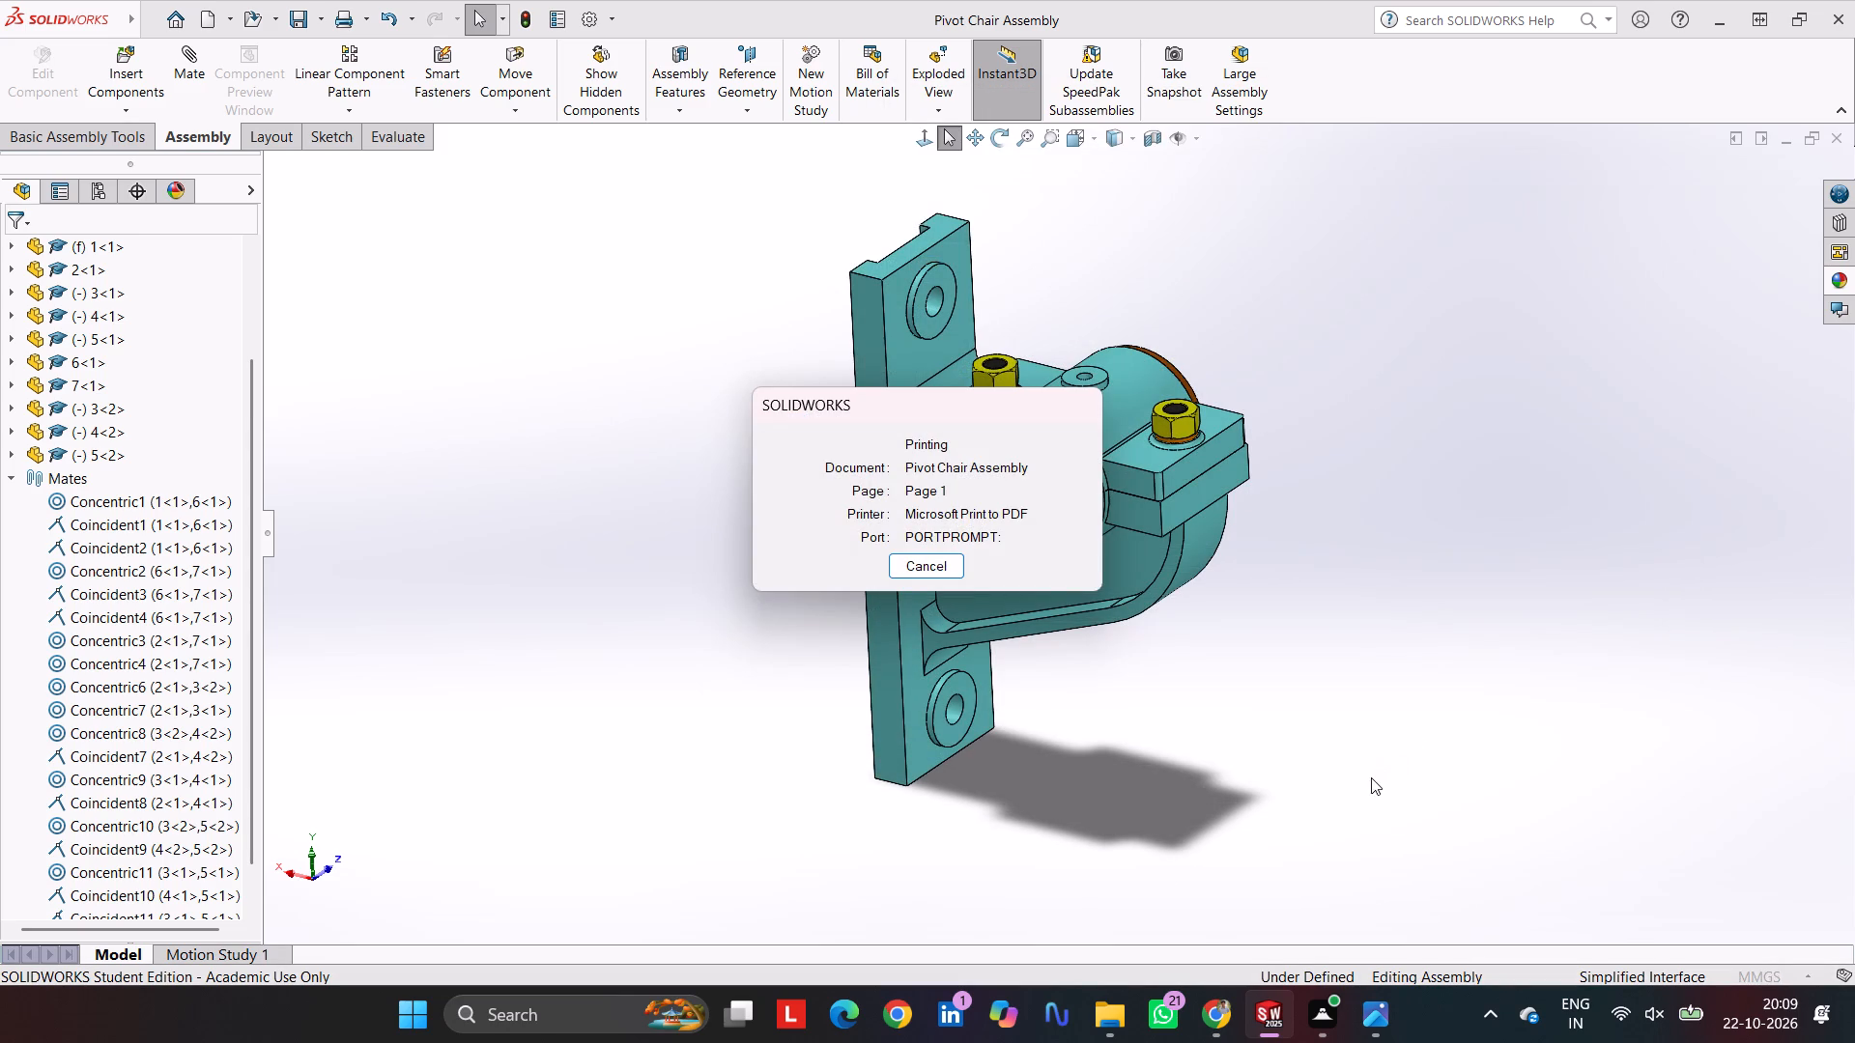
left_click(1317, 731)
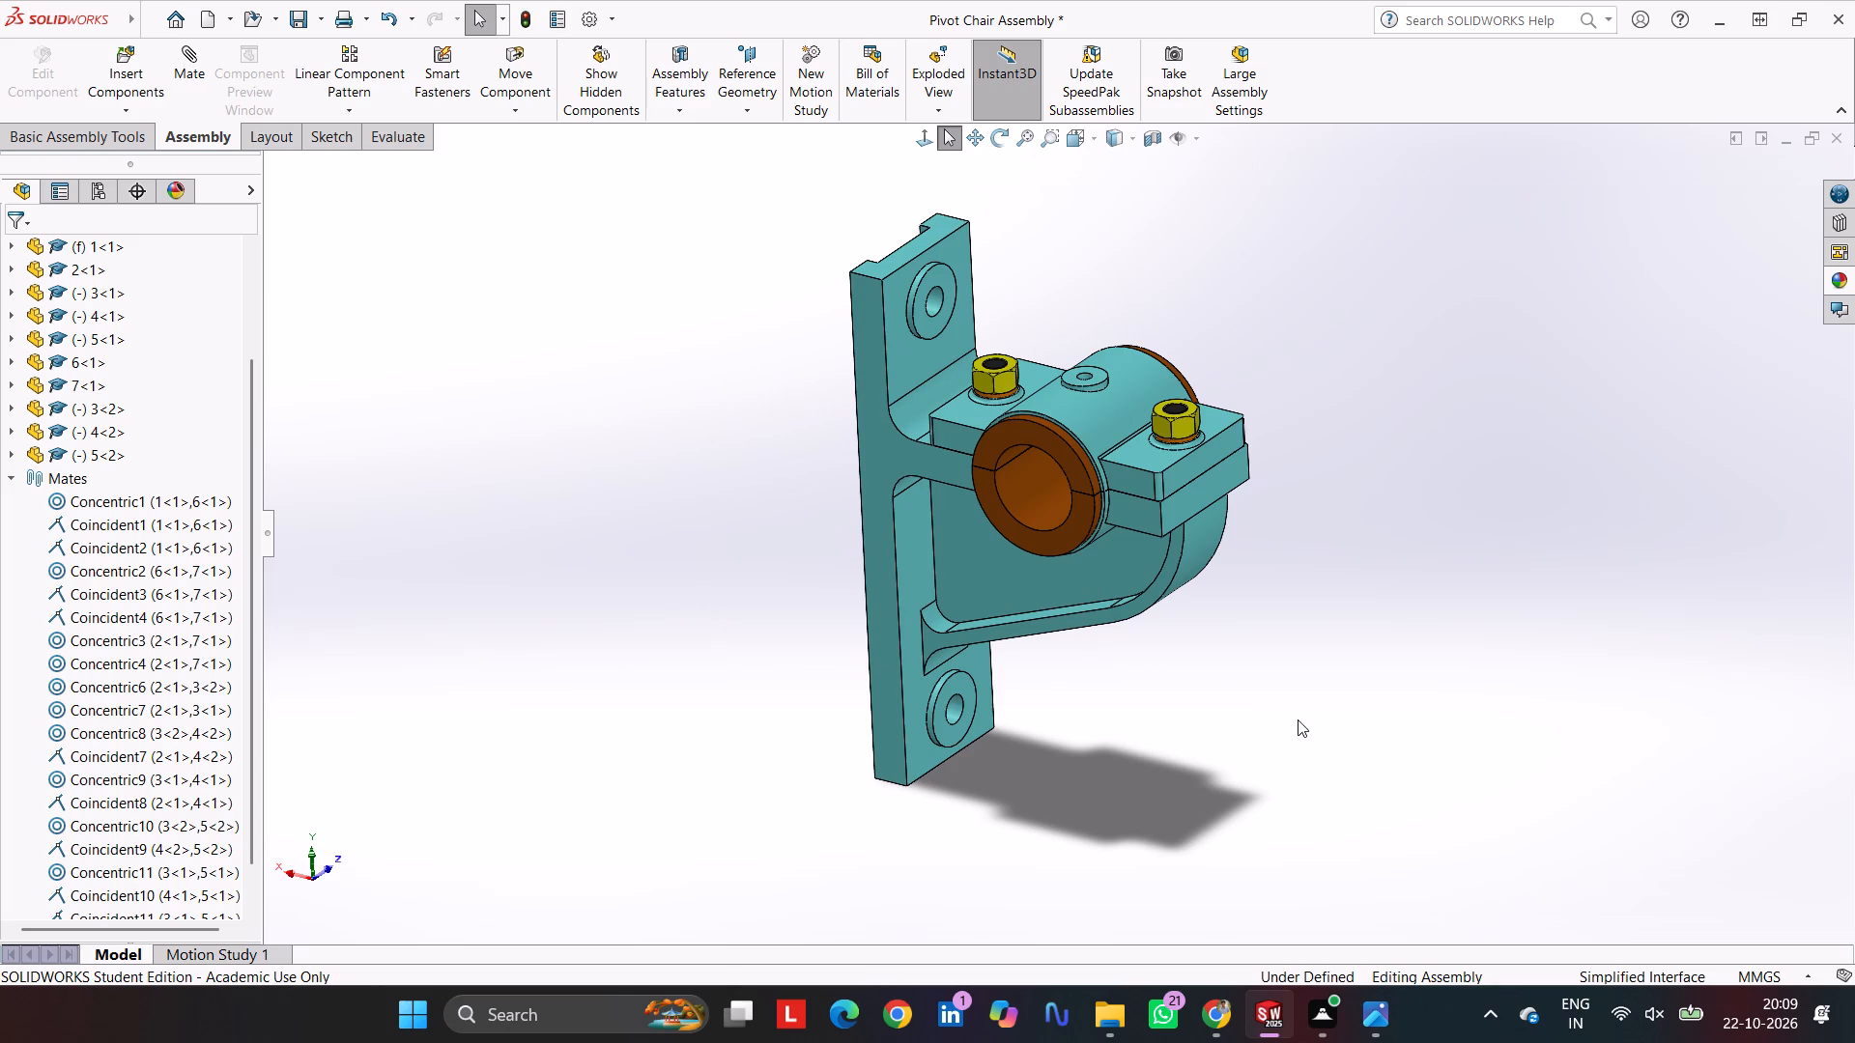
left_click(1309, 626)
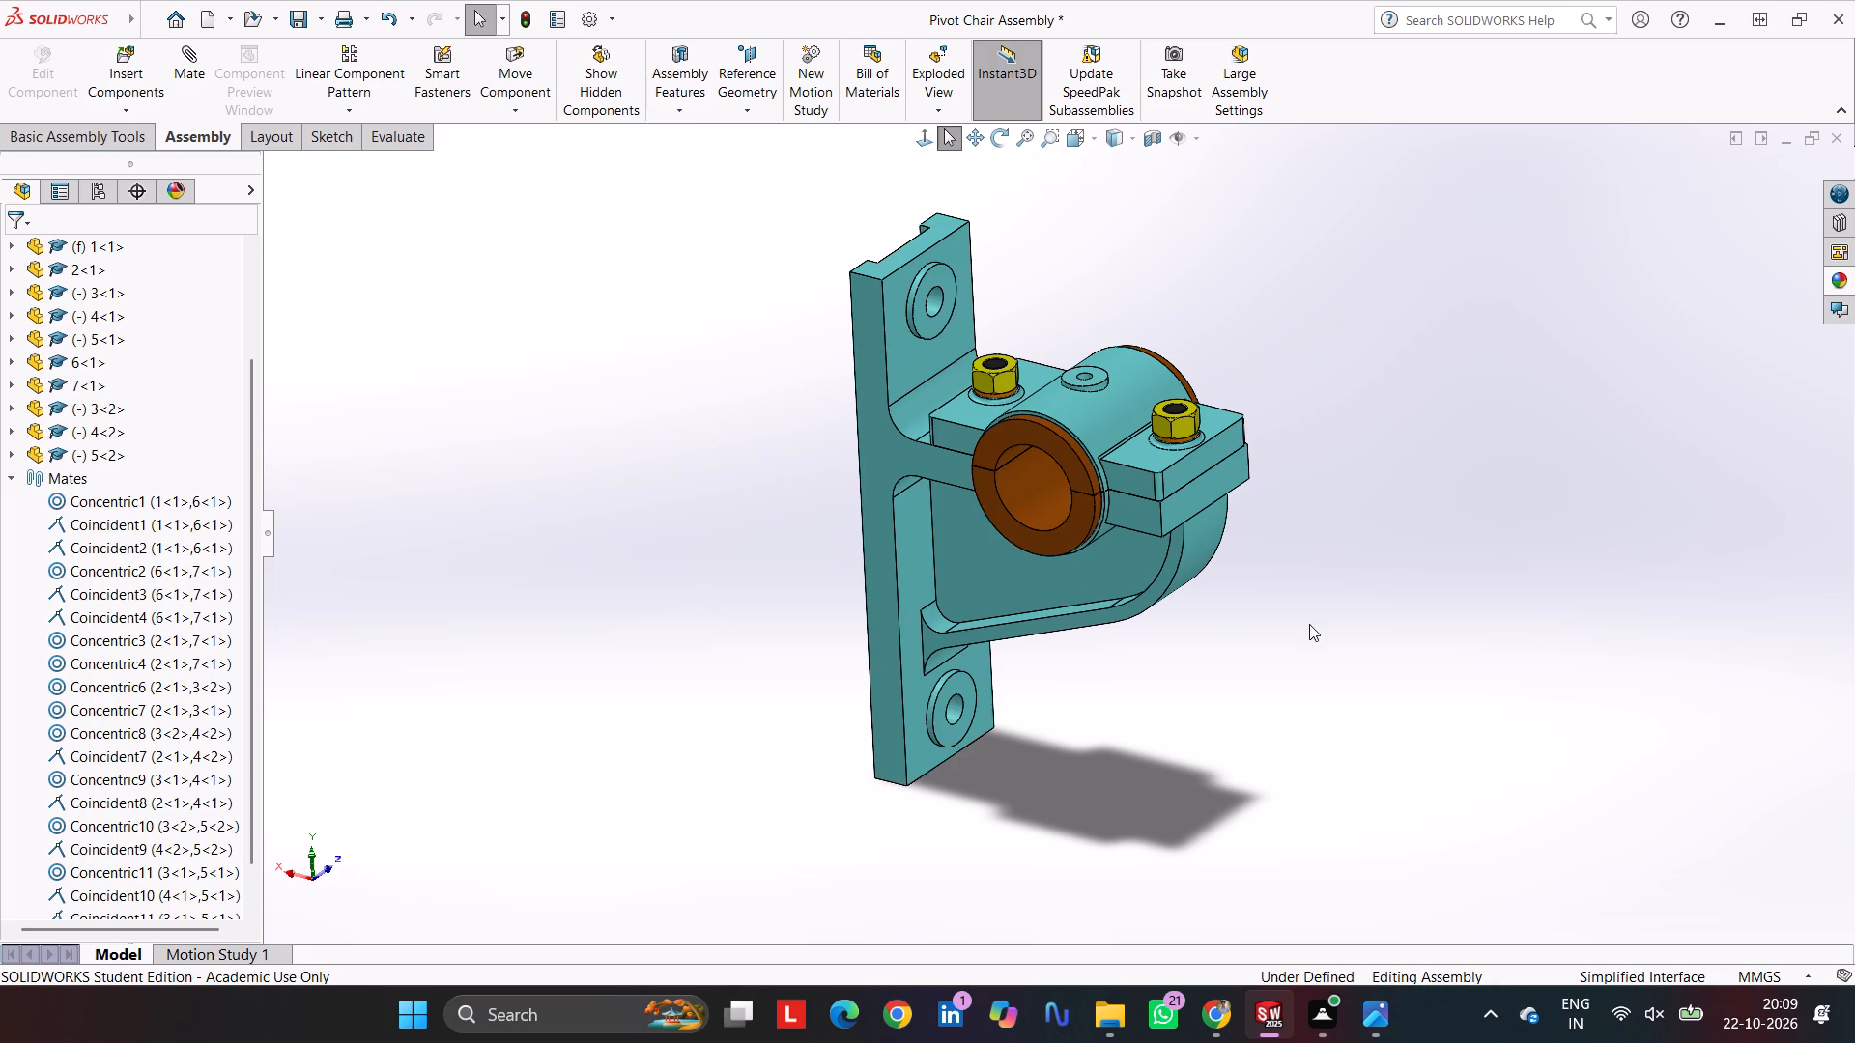